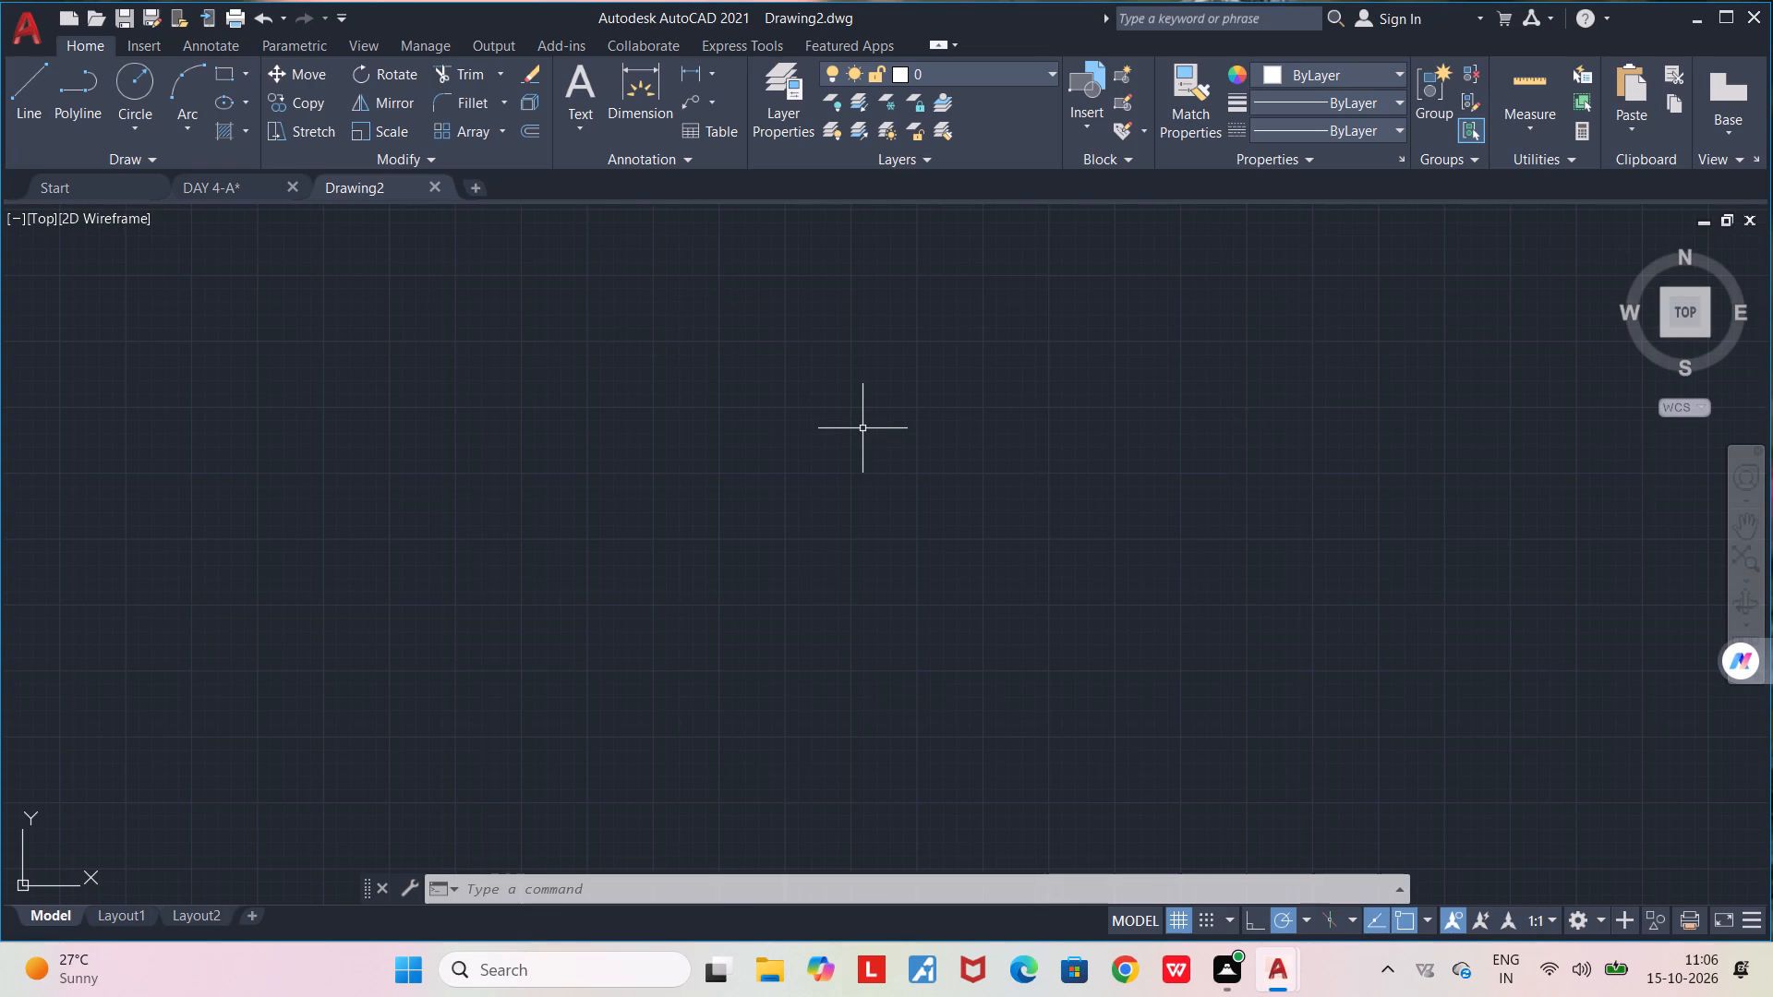
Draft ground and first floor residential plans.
Set the drawing's insertion scale units to Inches.
type("UN")
key("Return")
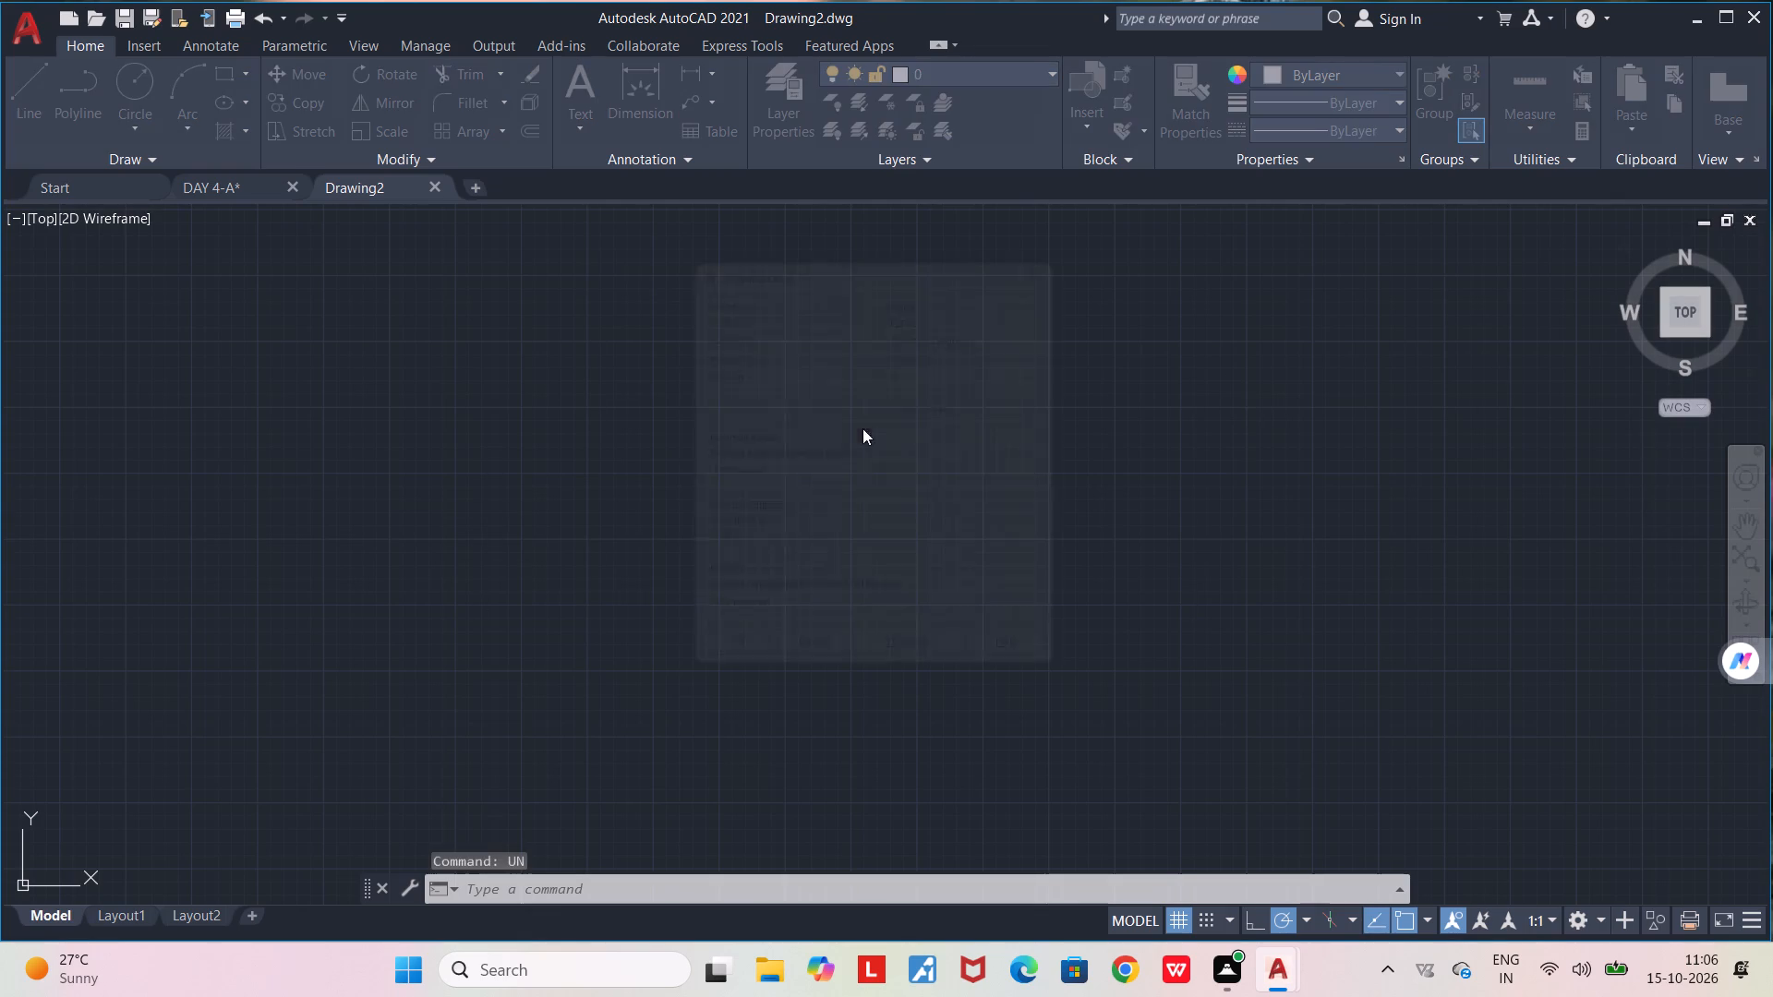
left_click(855, 324)
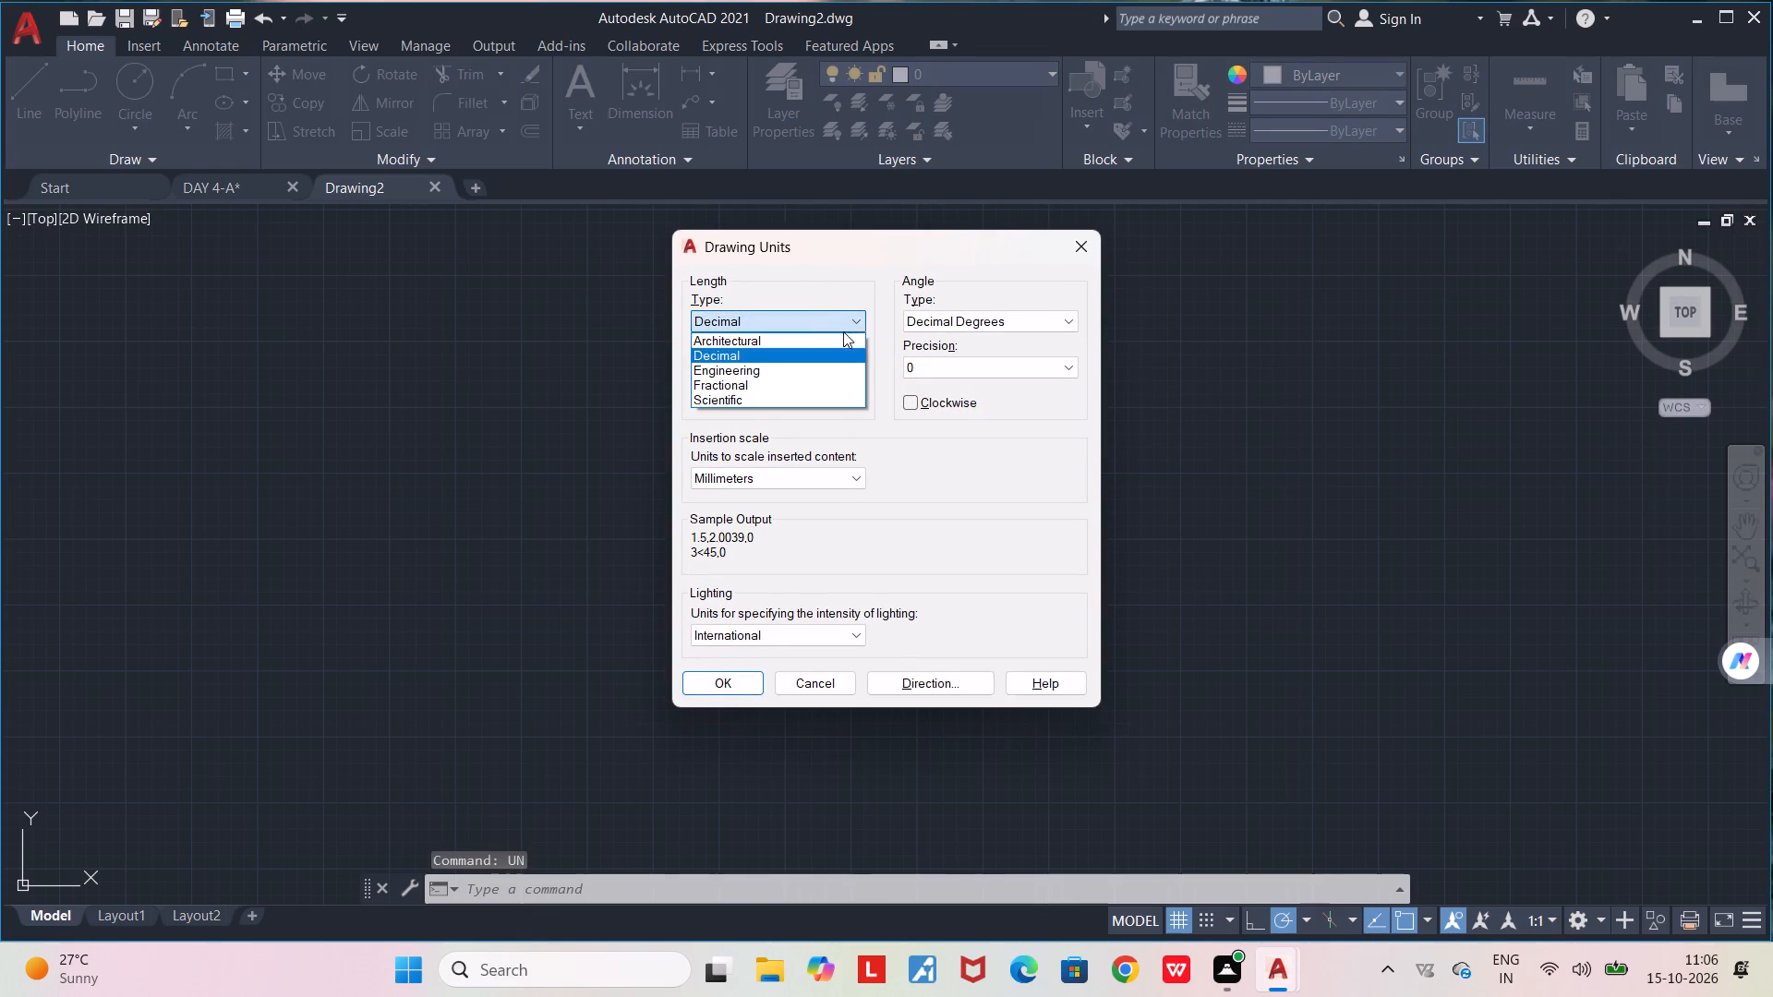
left_click(821, 330)
left_click(725, 482)
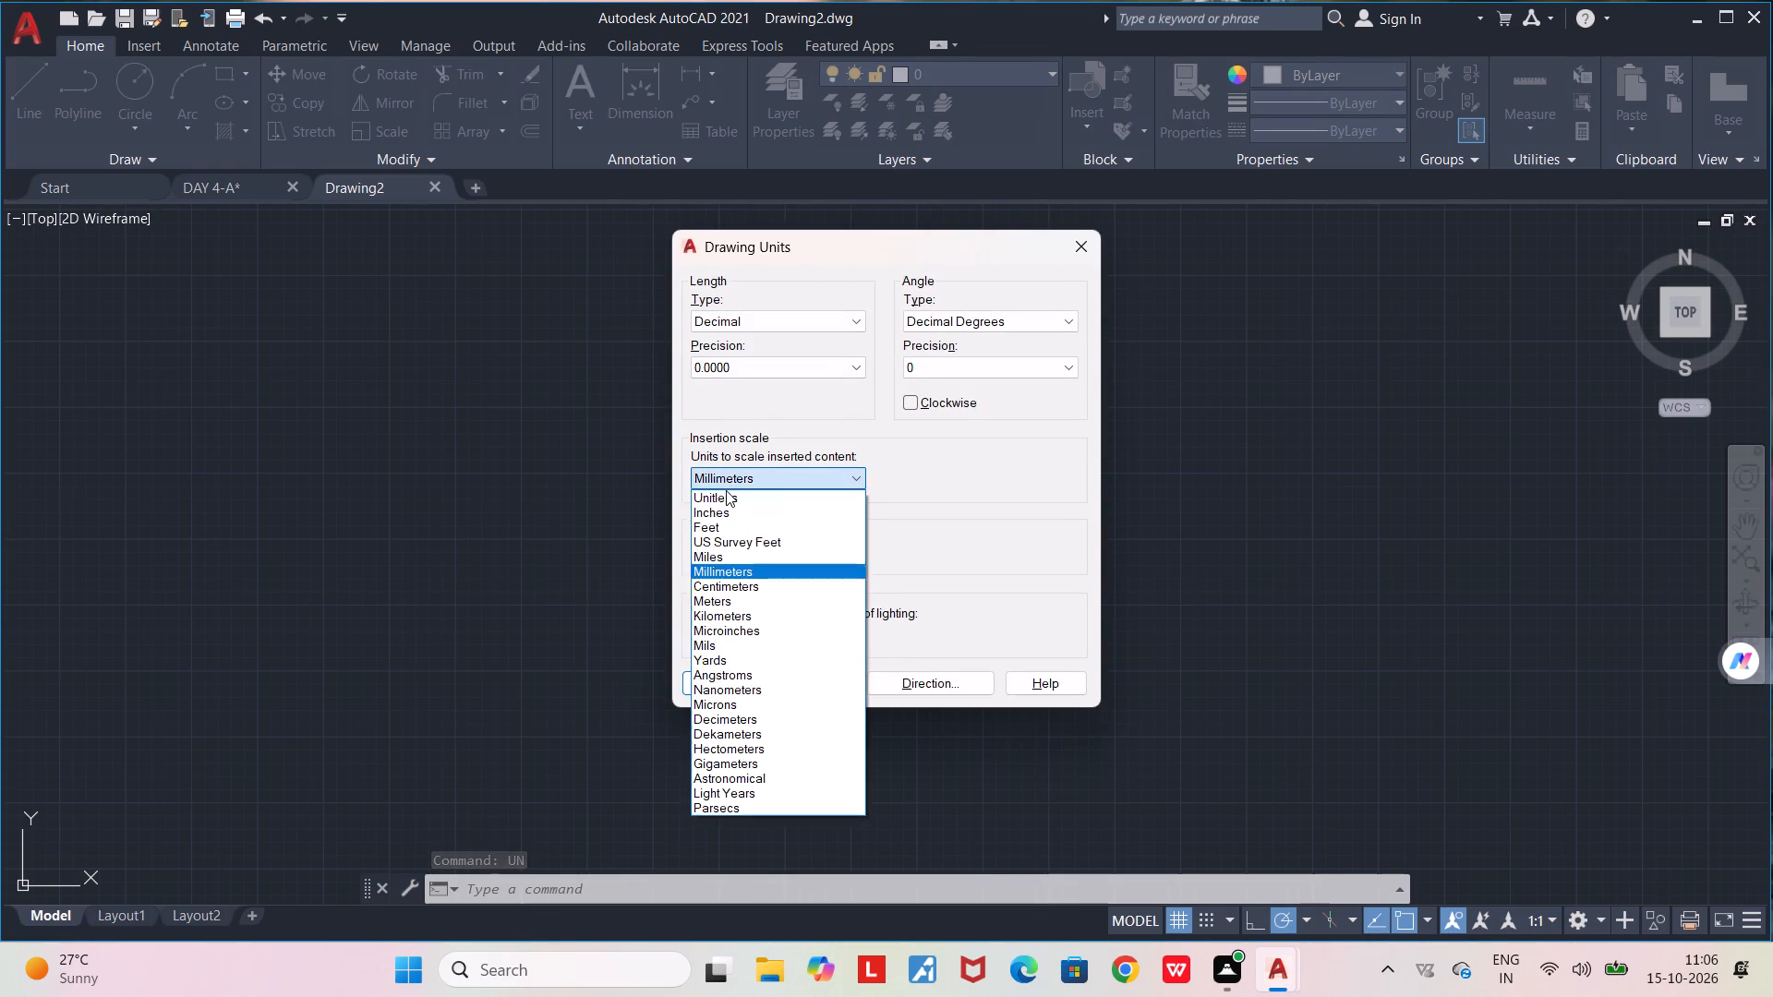
left_click(720, 504)
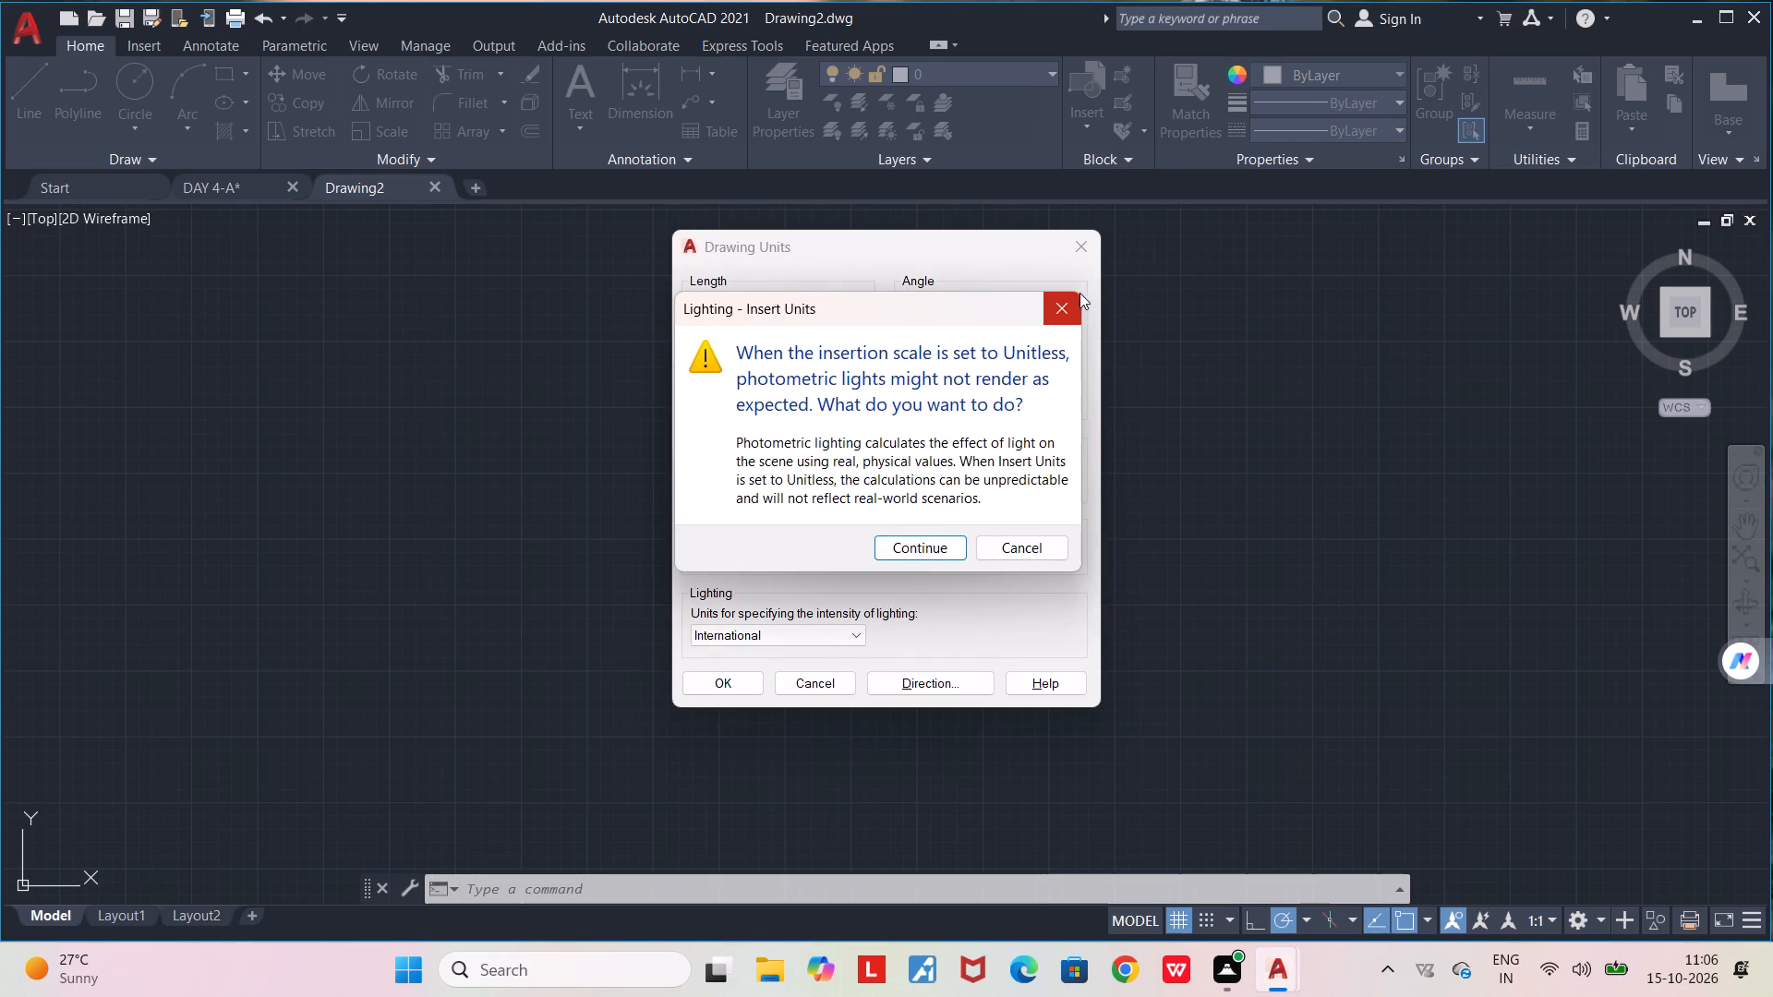
left_click(1079, 293)
left_click(846, 485)
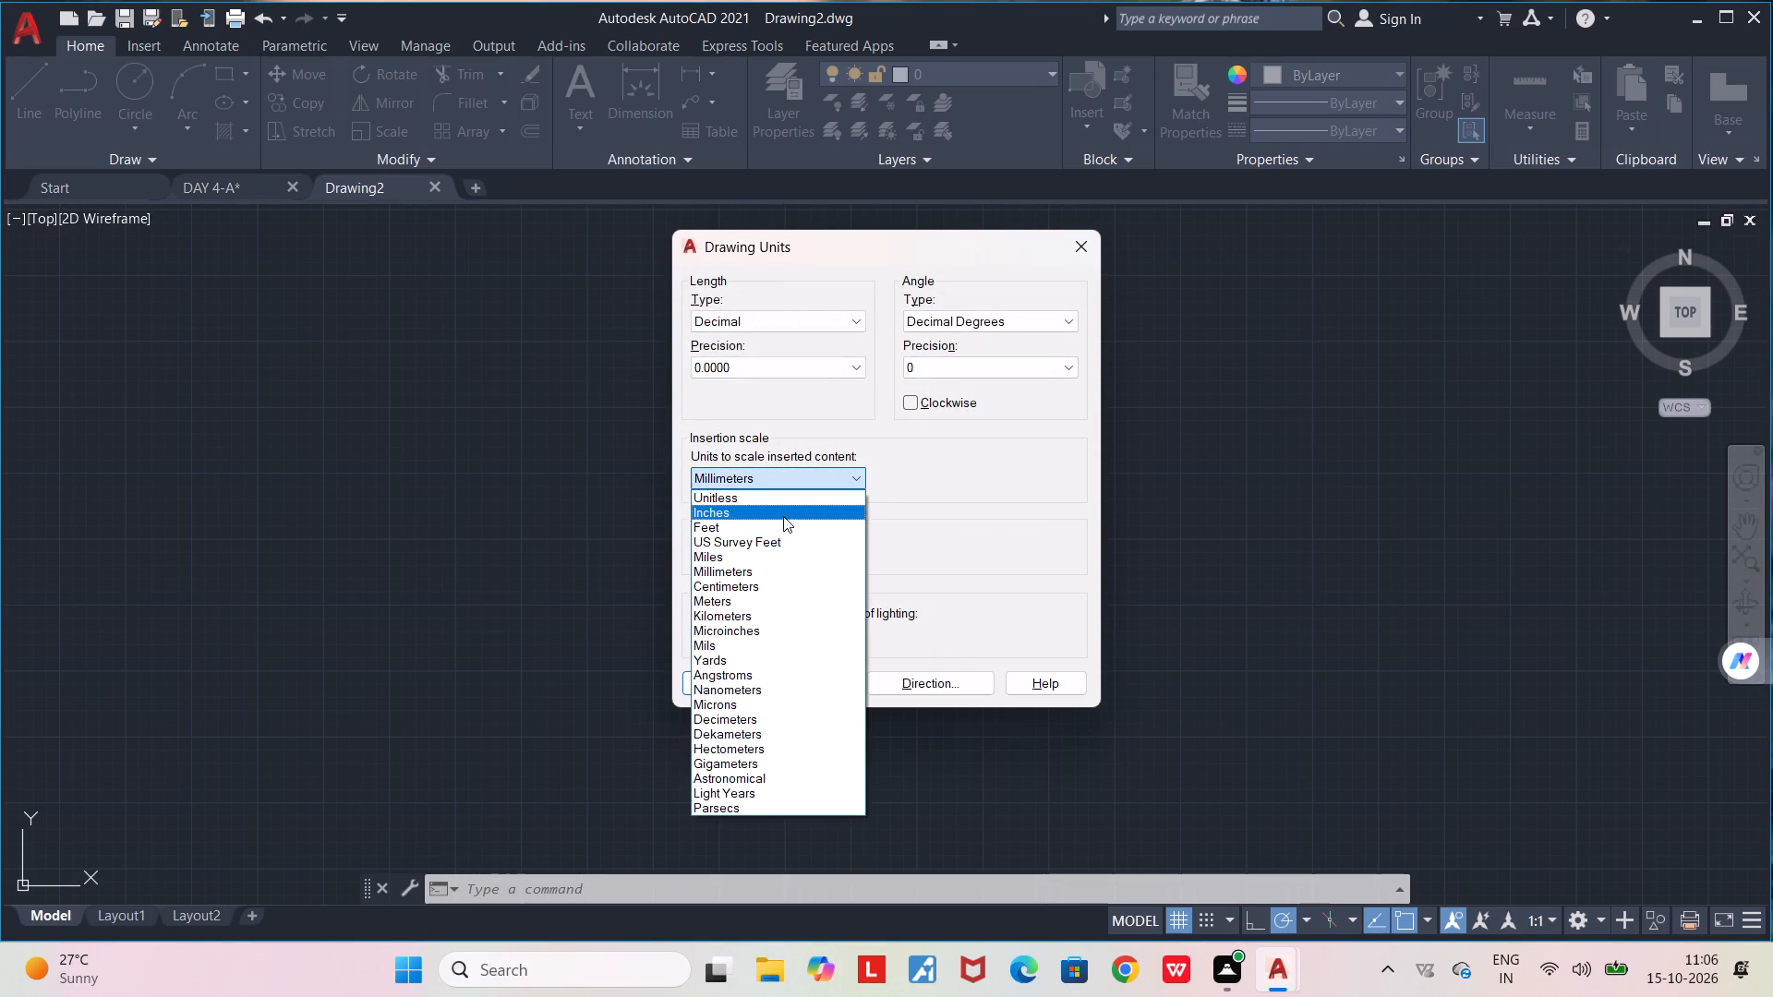
left_click(784, 515)
left_click(729, 679)
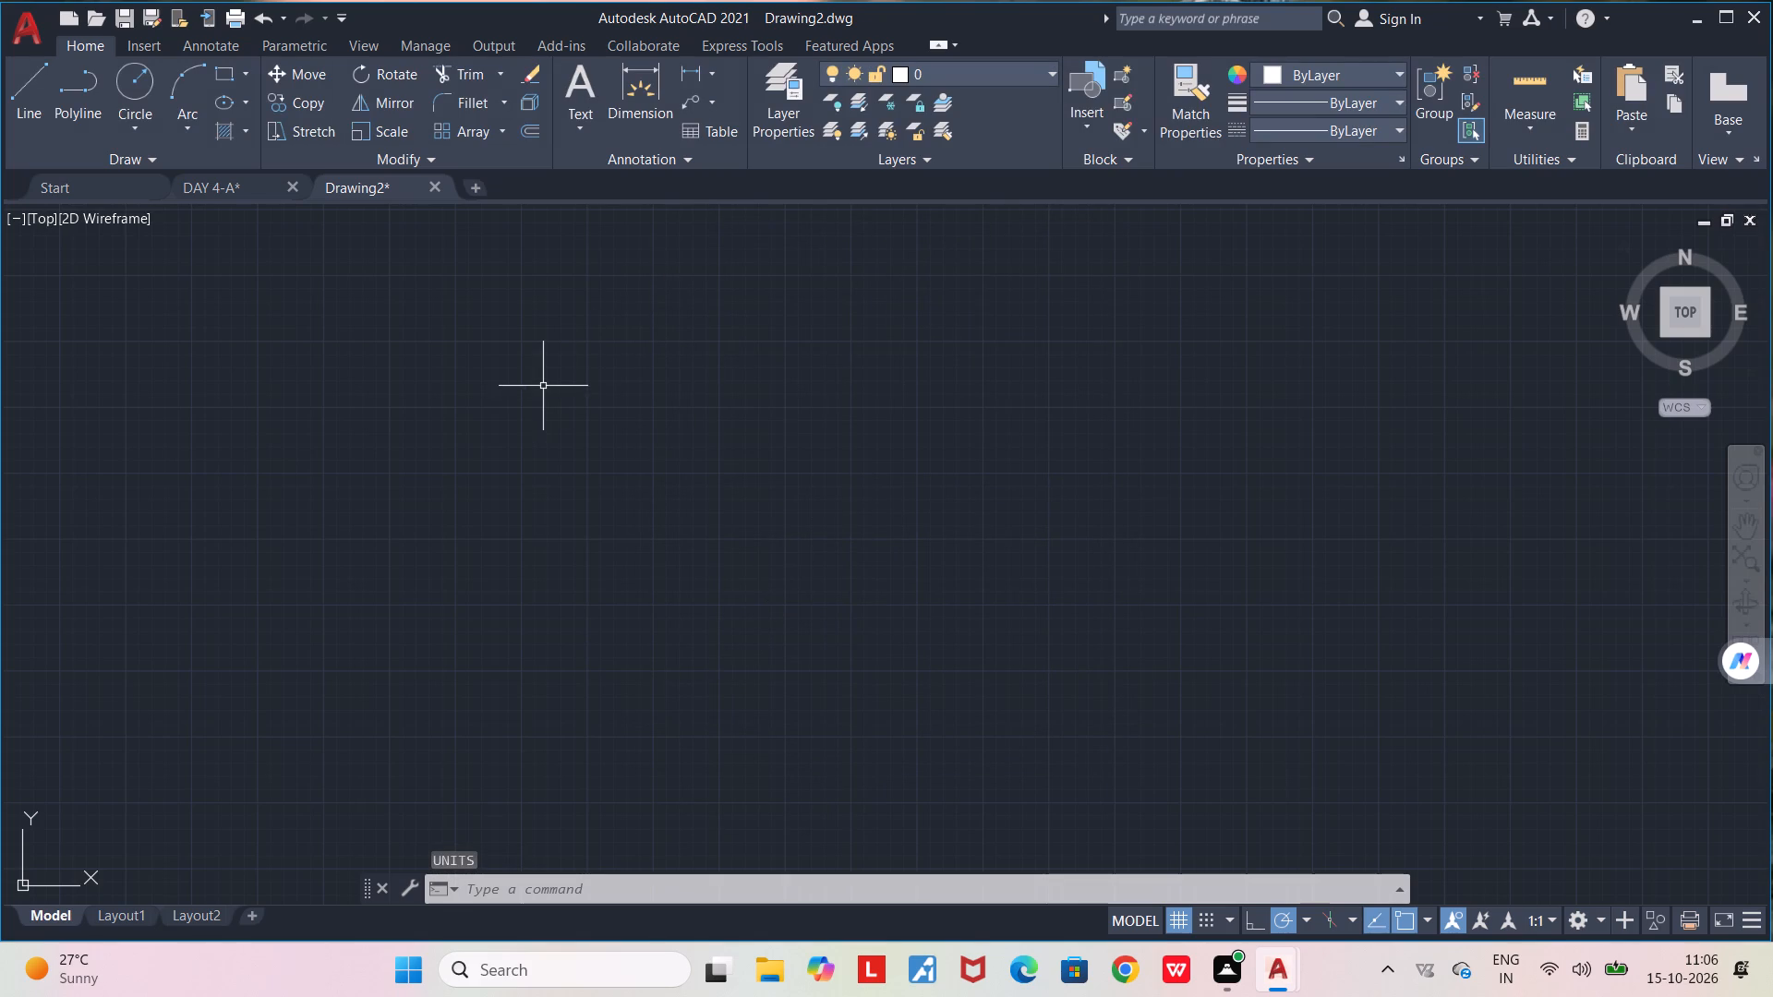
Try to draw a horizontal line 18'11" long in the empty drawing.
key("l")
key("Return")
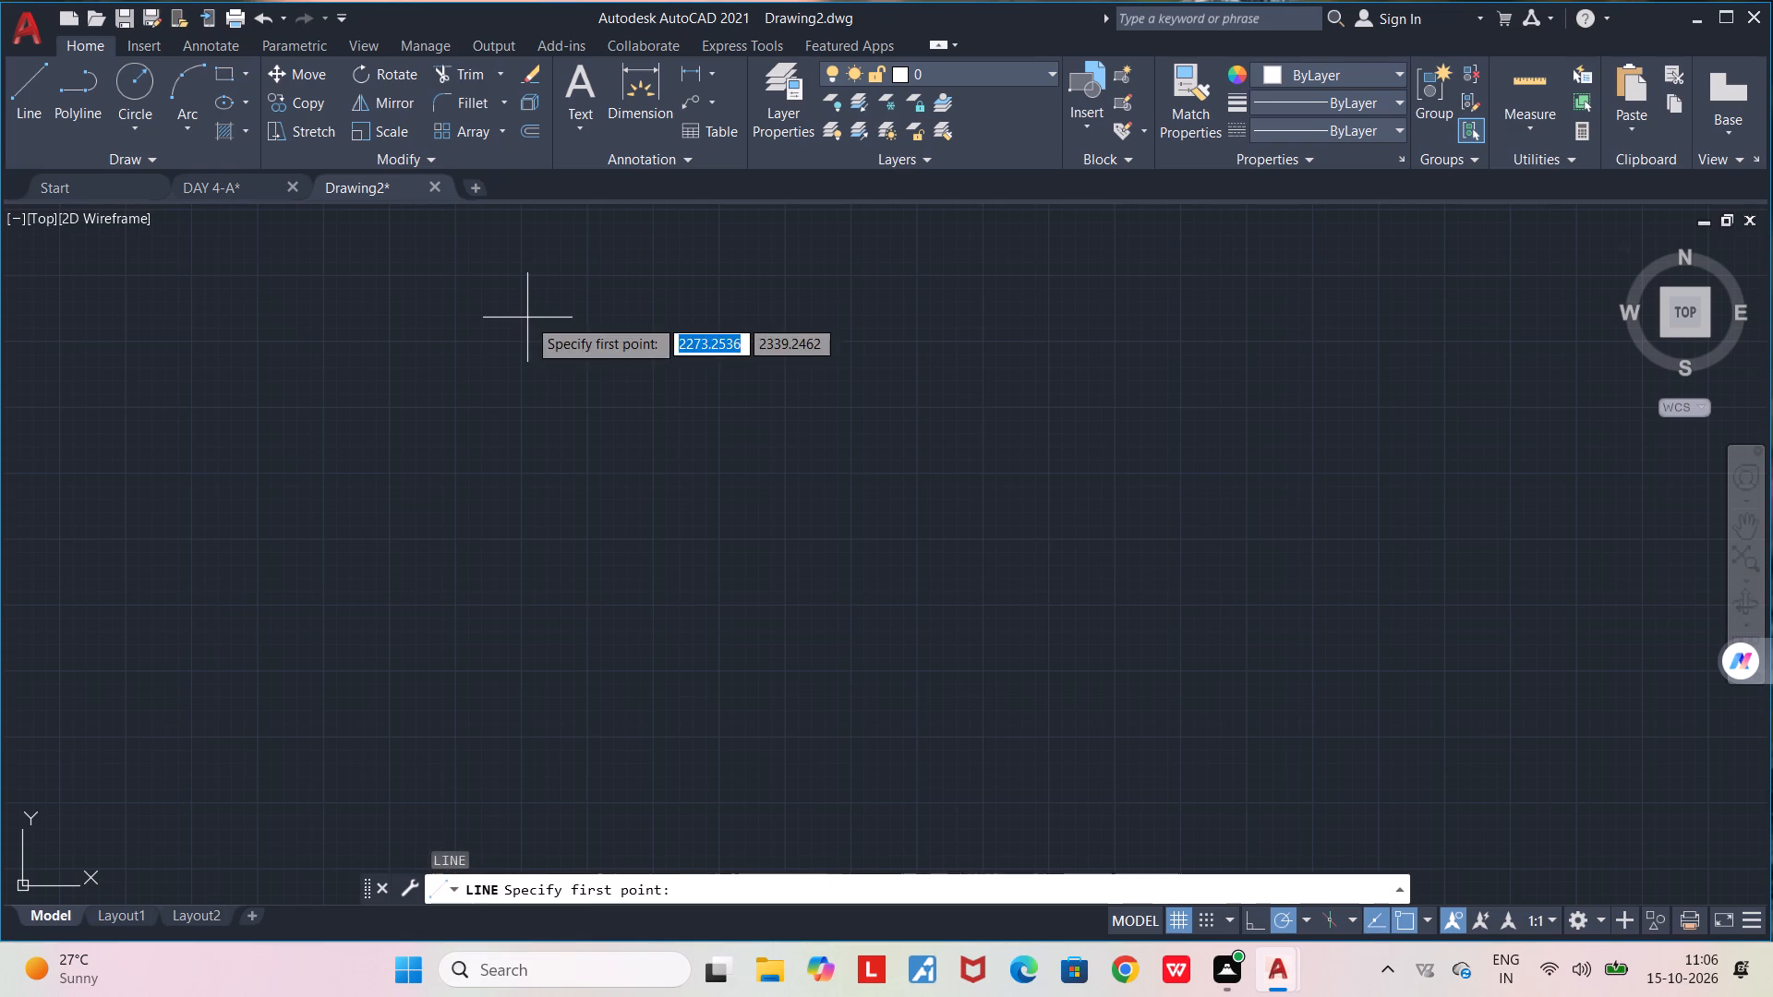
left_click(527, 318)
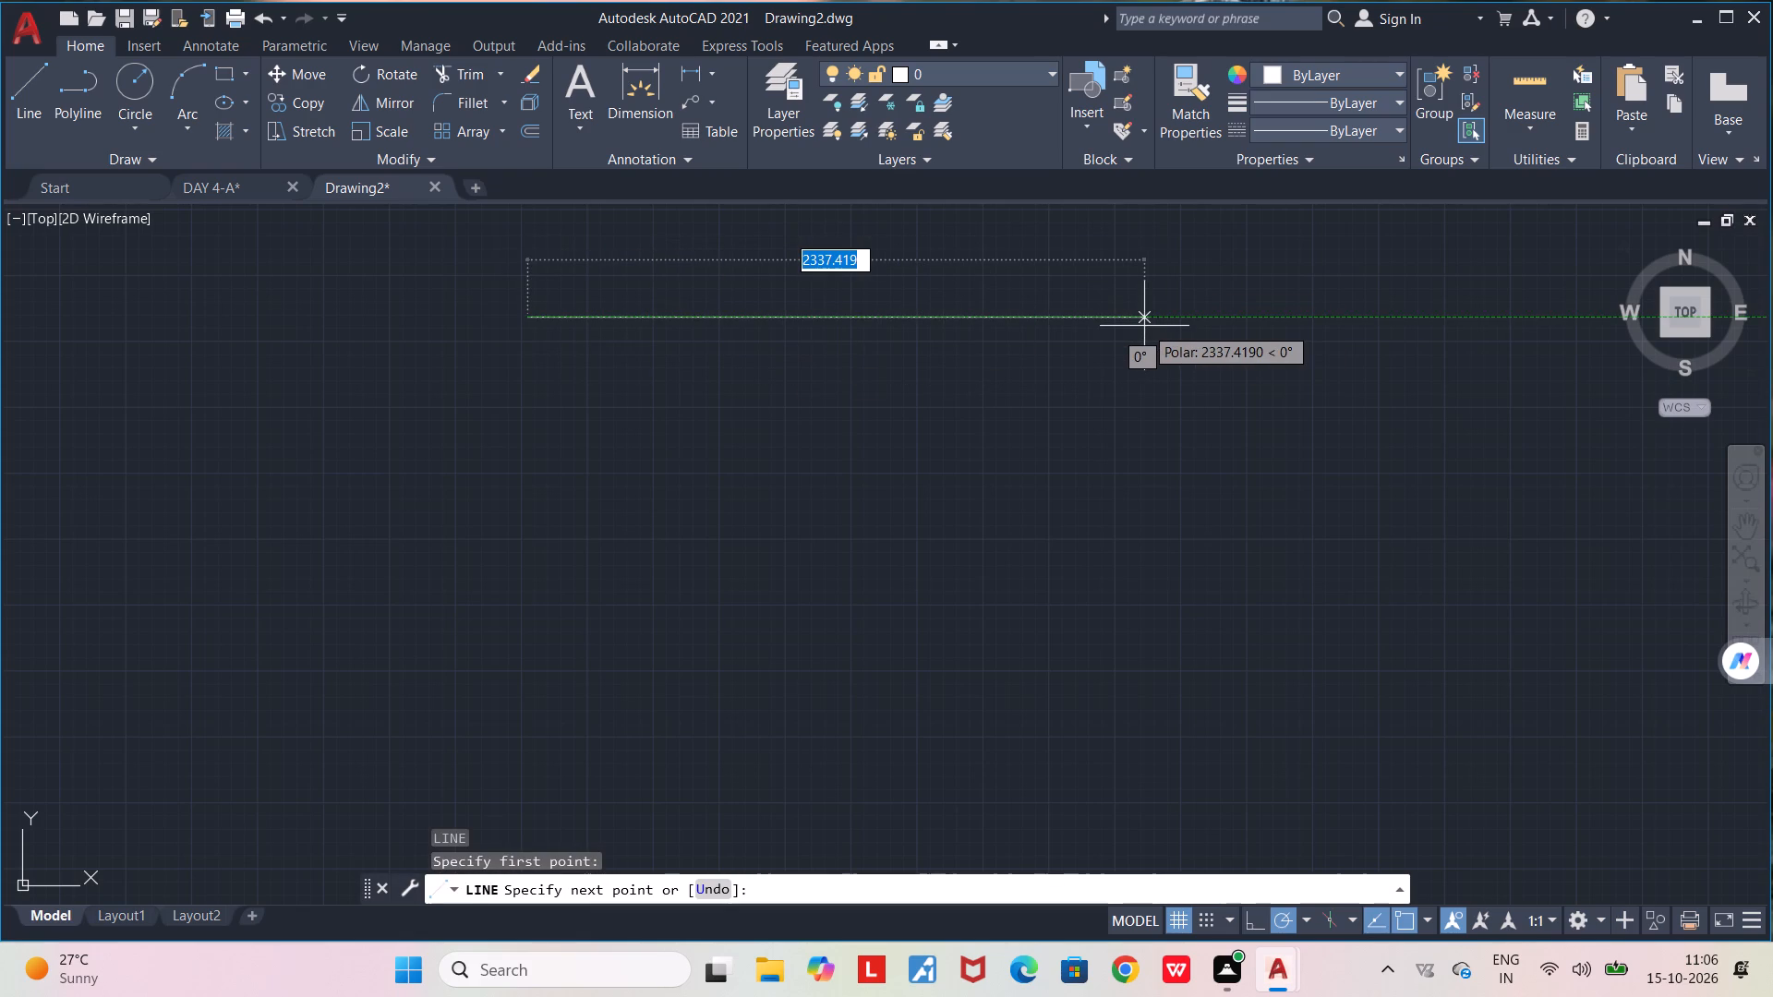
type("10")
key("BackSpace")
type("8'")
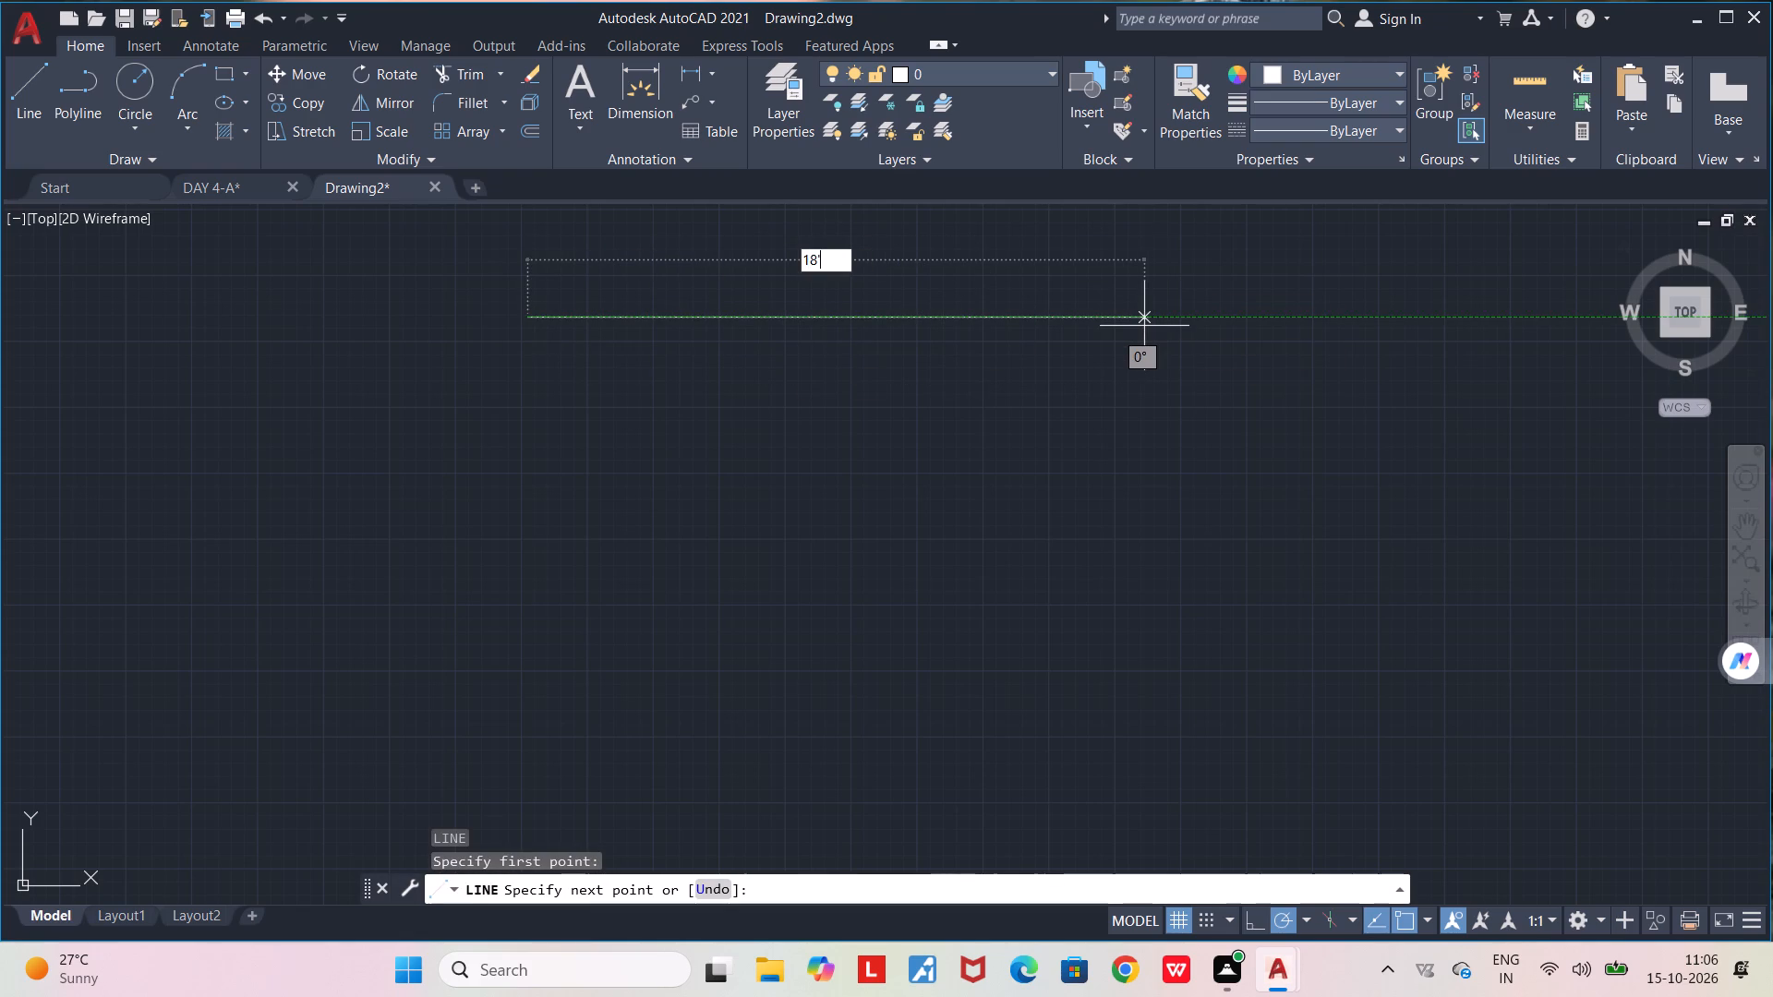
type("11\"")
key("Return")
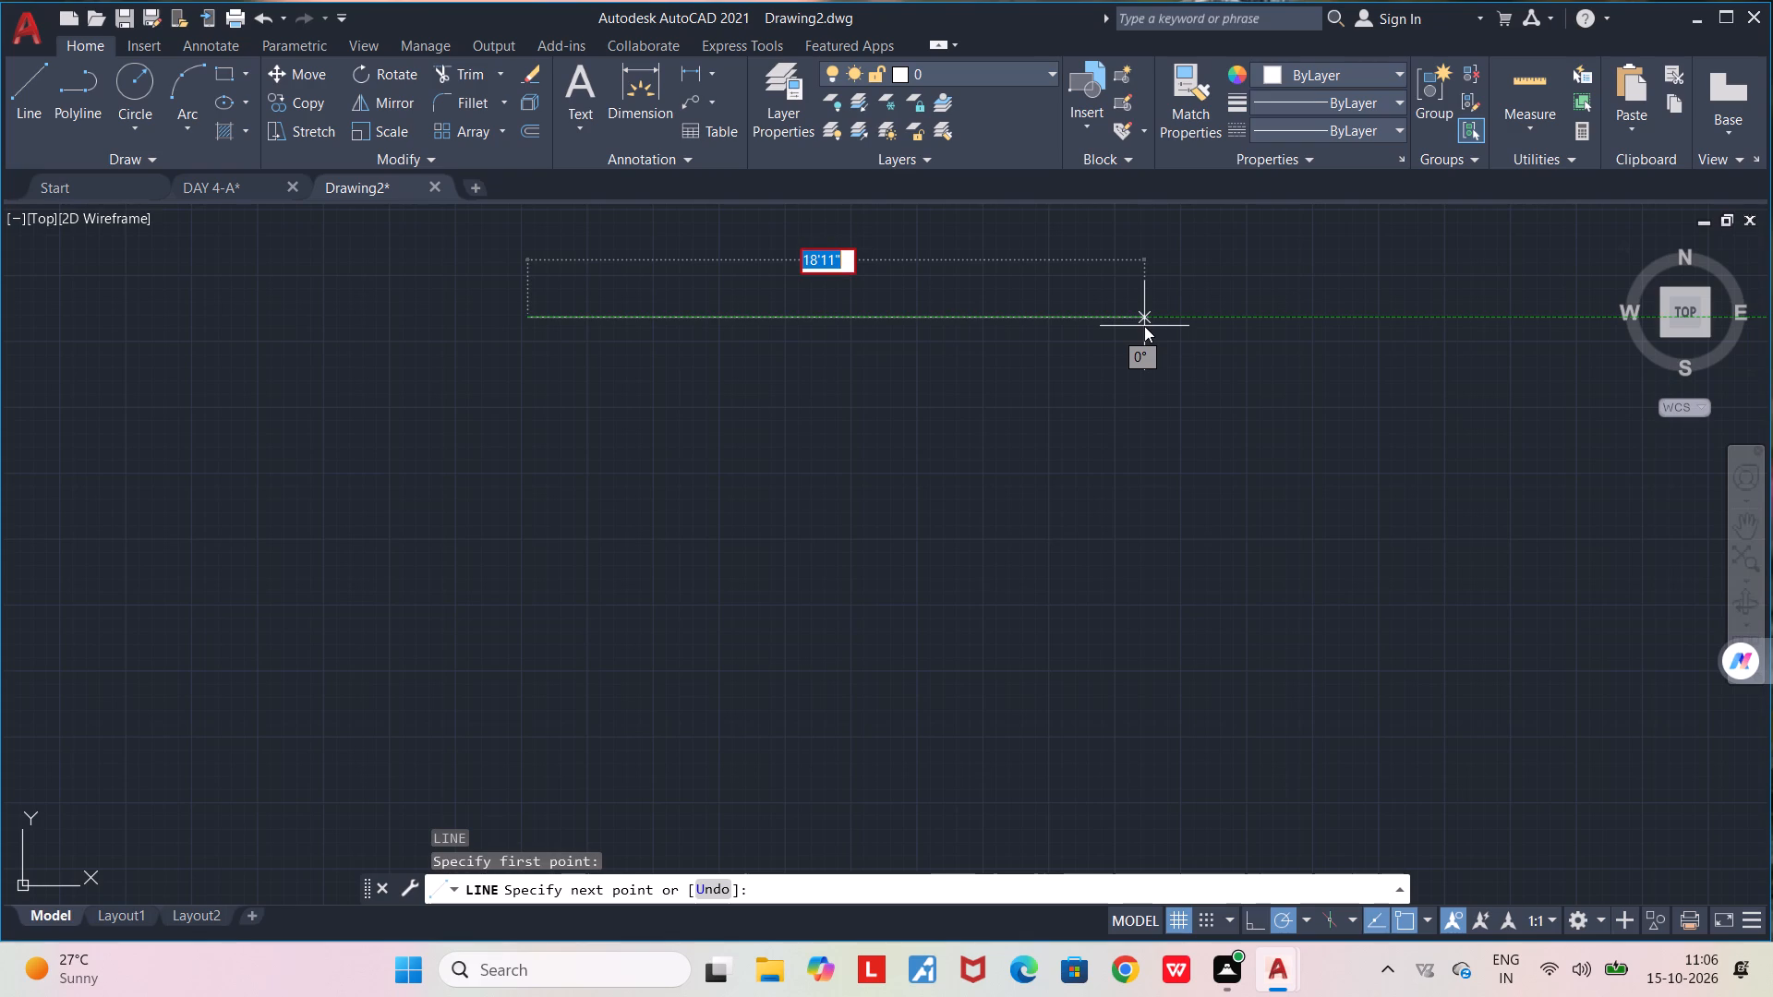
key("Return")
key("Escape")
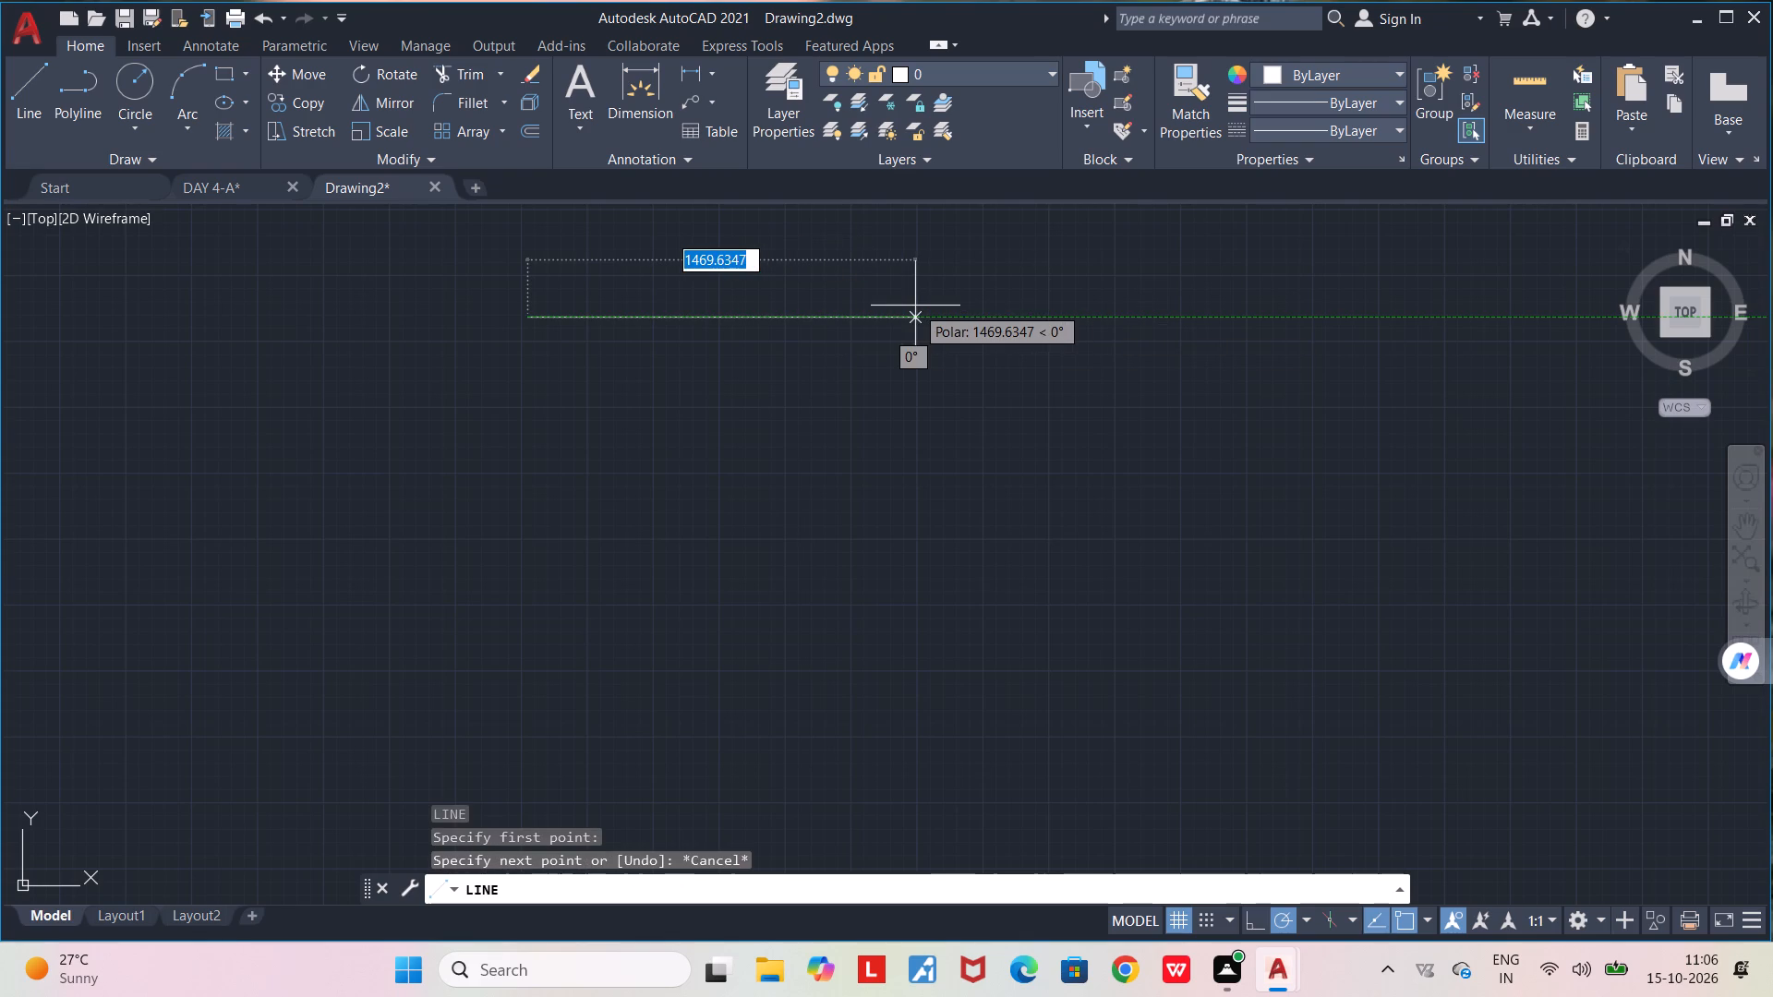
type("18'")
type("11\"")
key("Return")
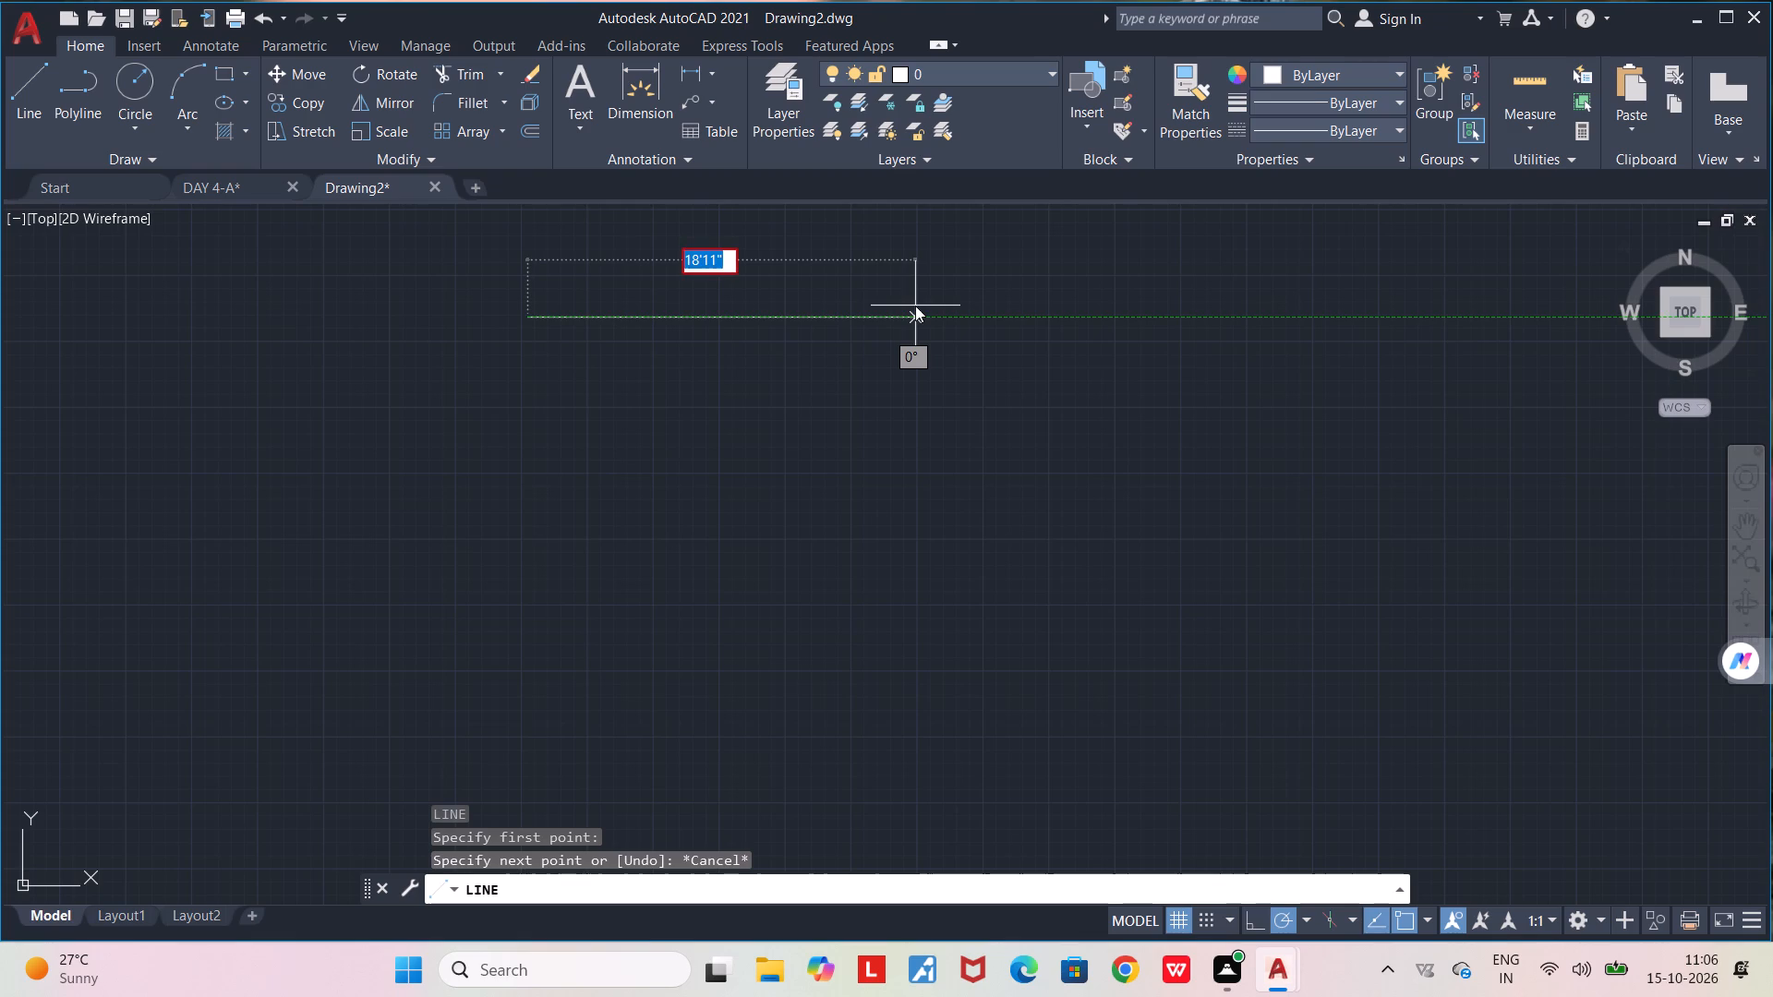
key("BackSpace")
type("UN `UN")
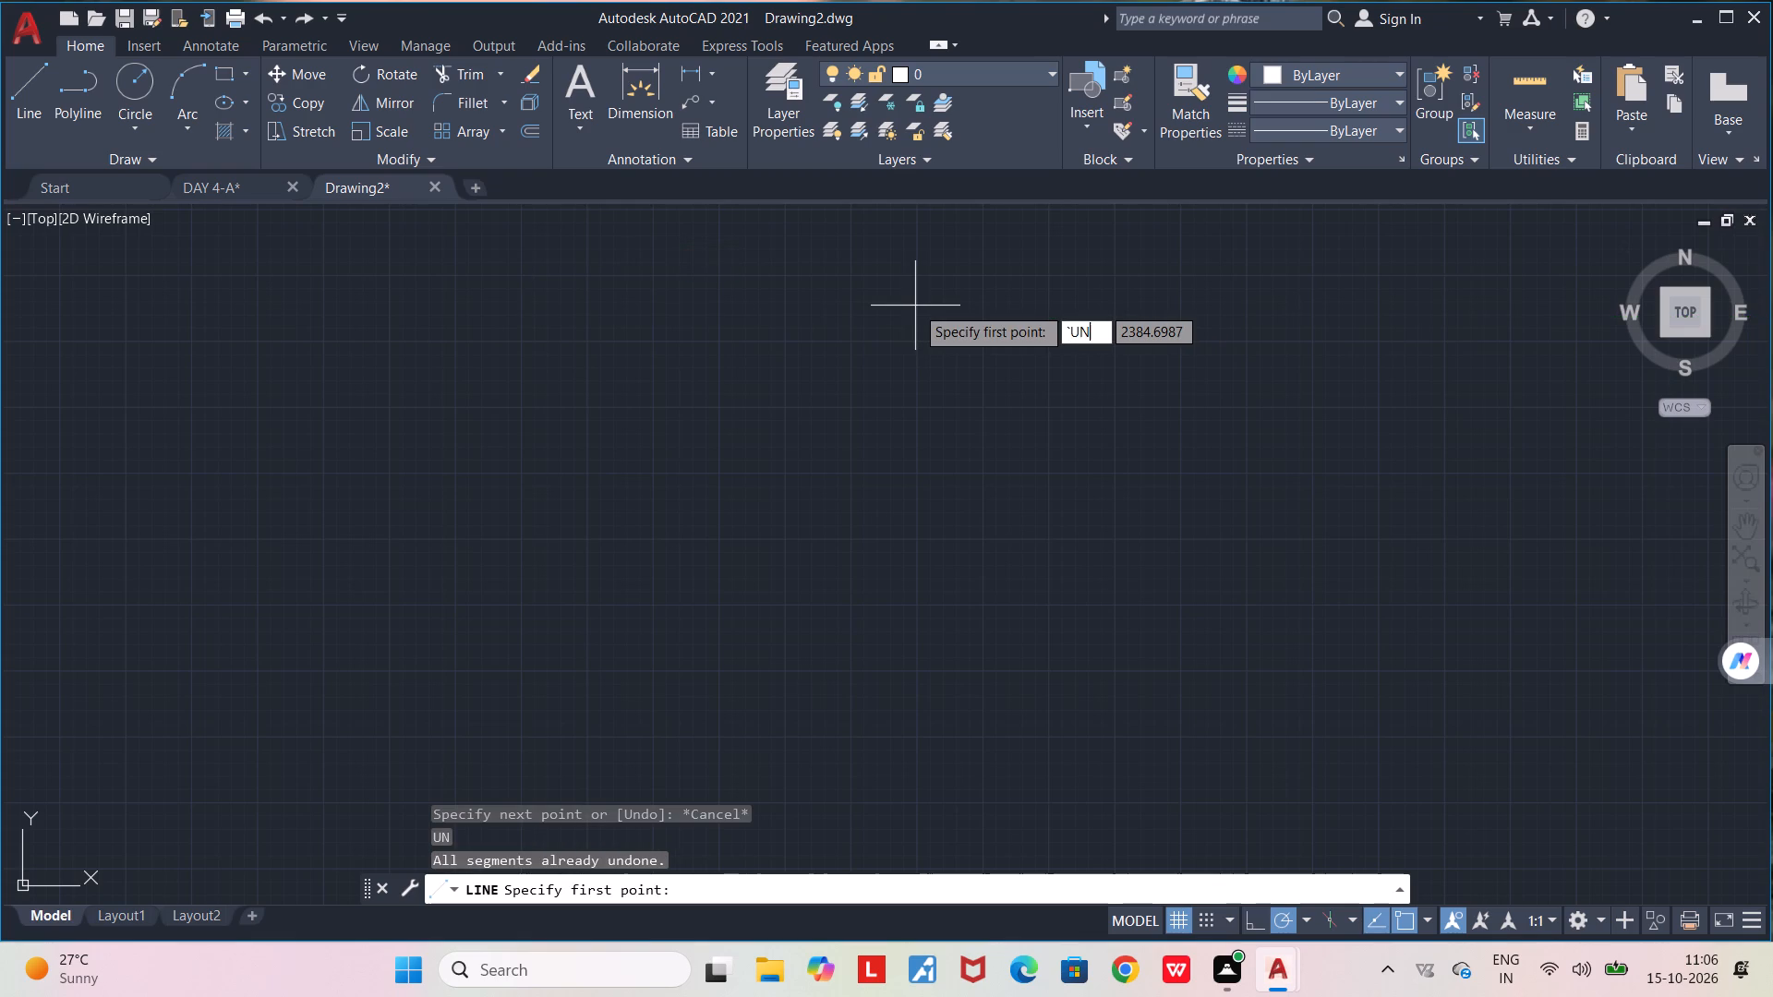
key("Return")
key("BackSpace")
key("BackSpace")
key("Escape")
Set the drawing's length unit type to Architectural.
type("UN")
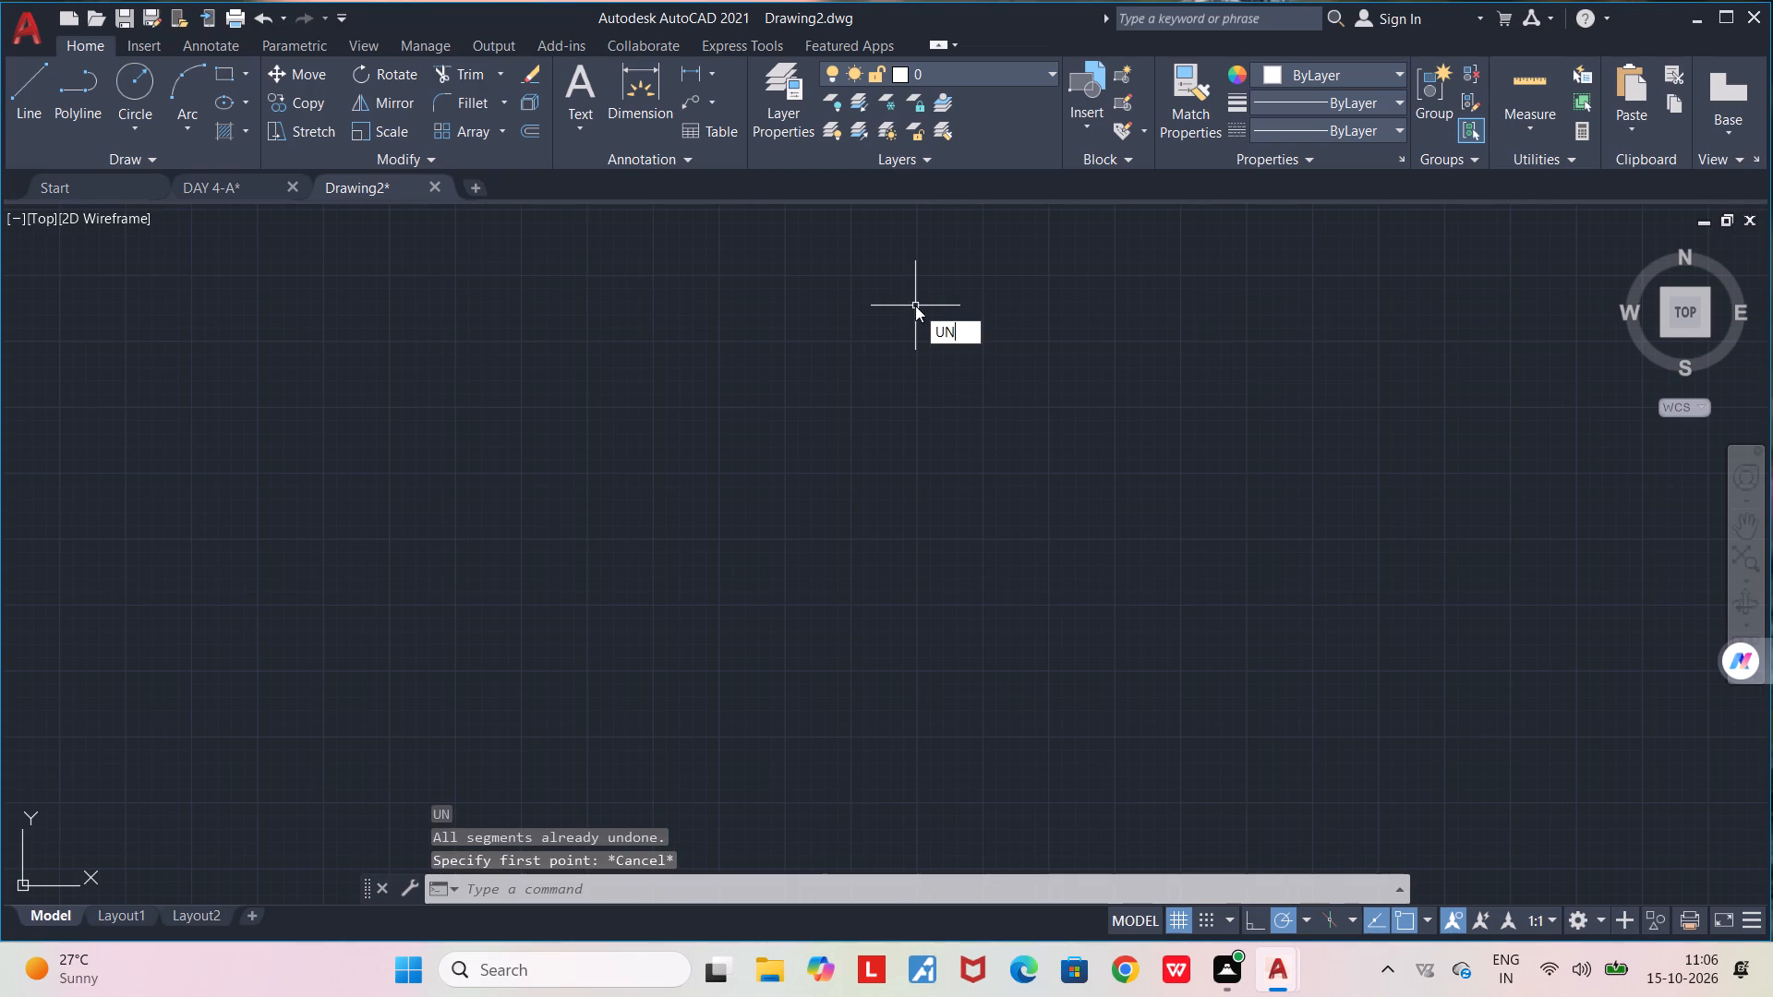
key("Return")
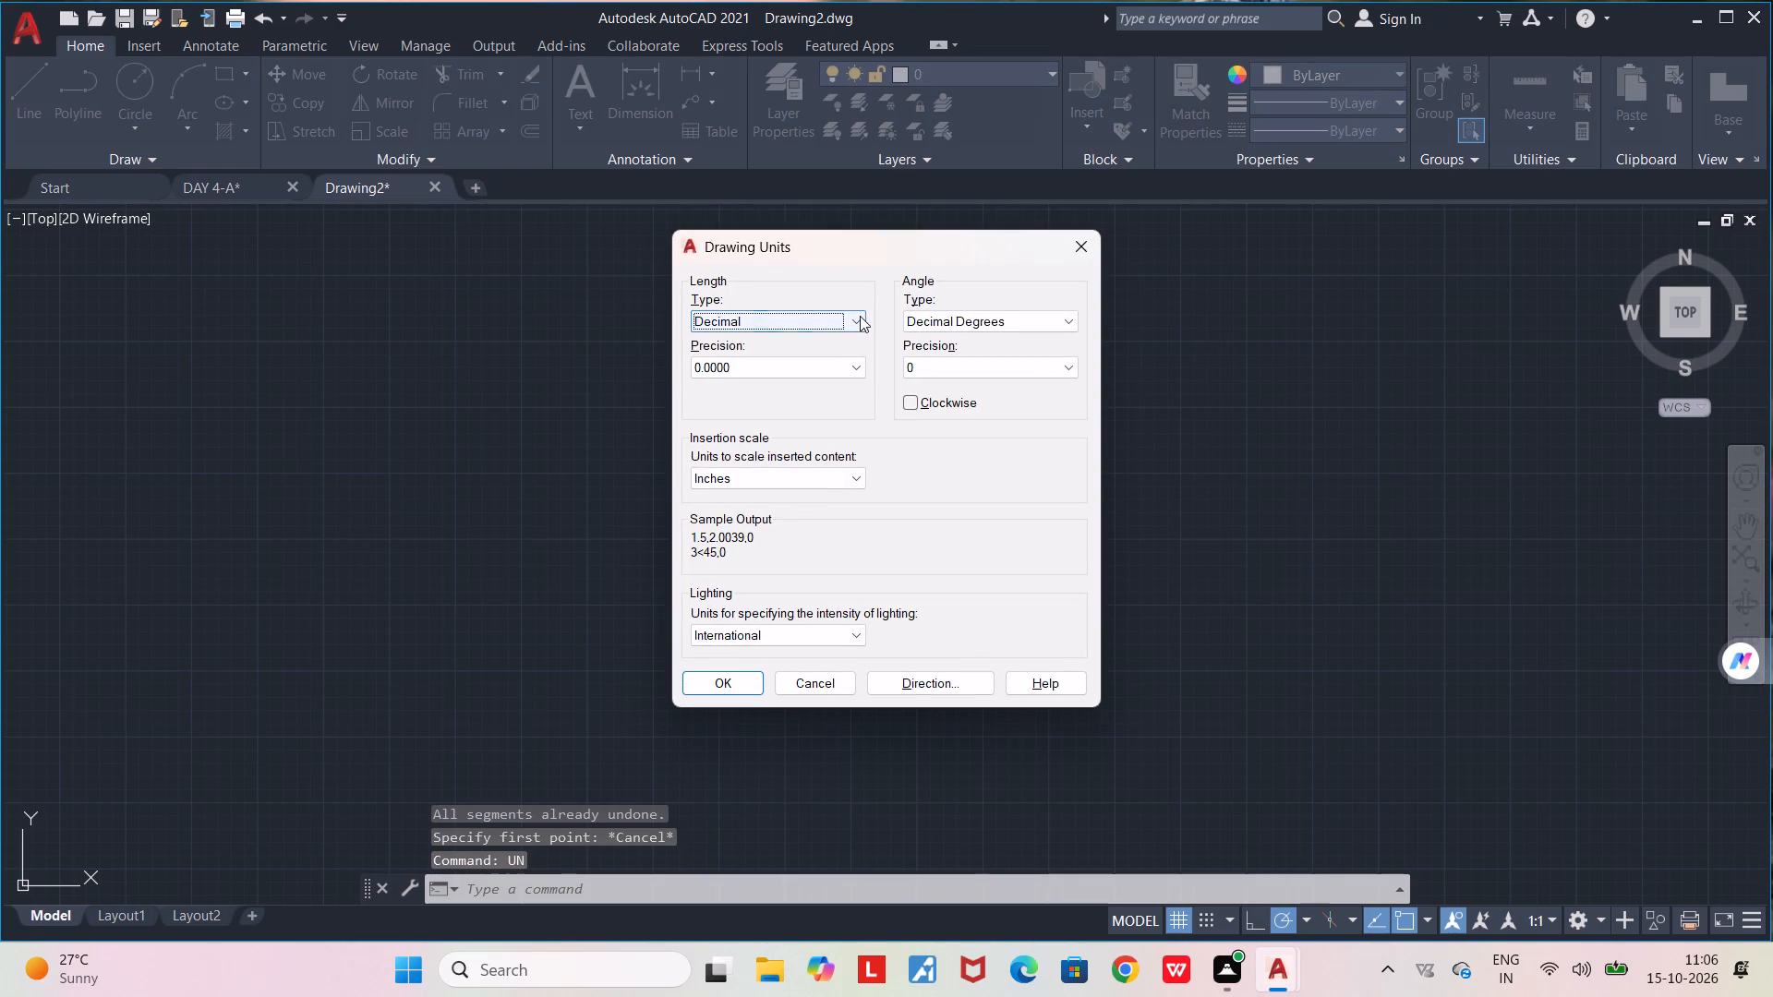
left_click(860, 316)
left_click(828, 335)
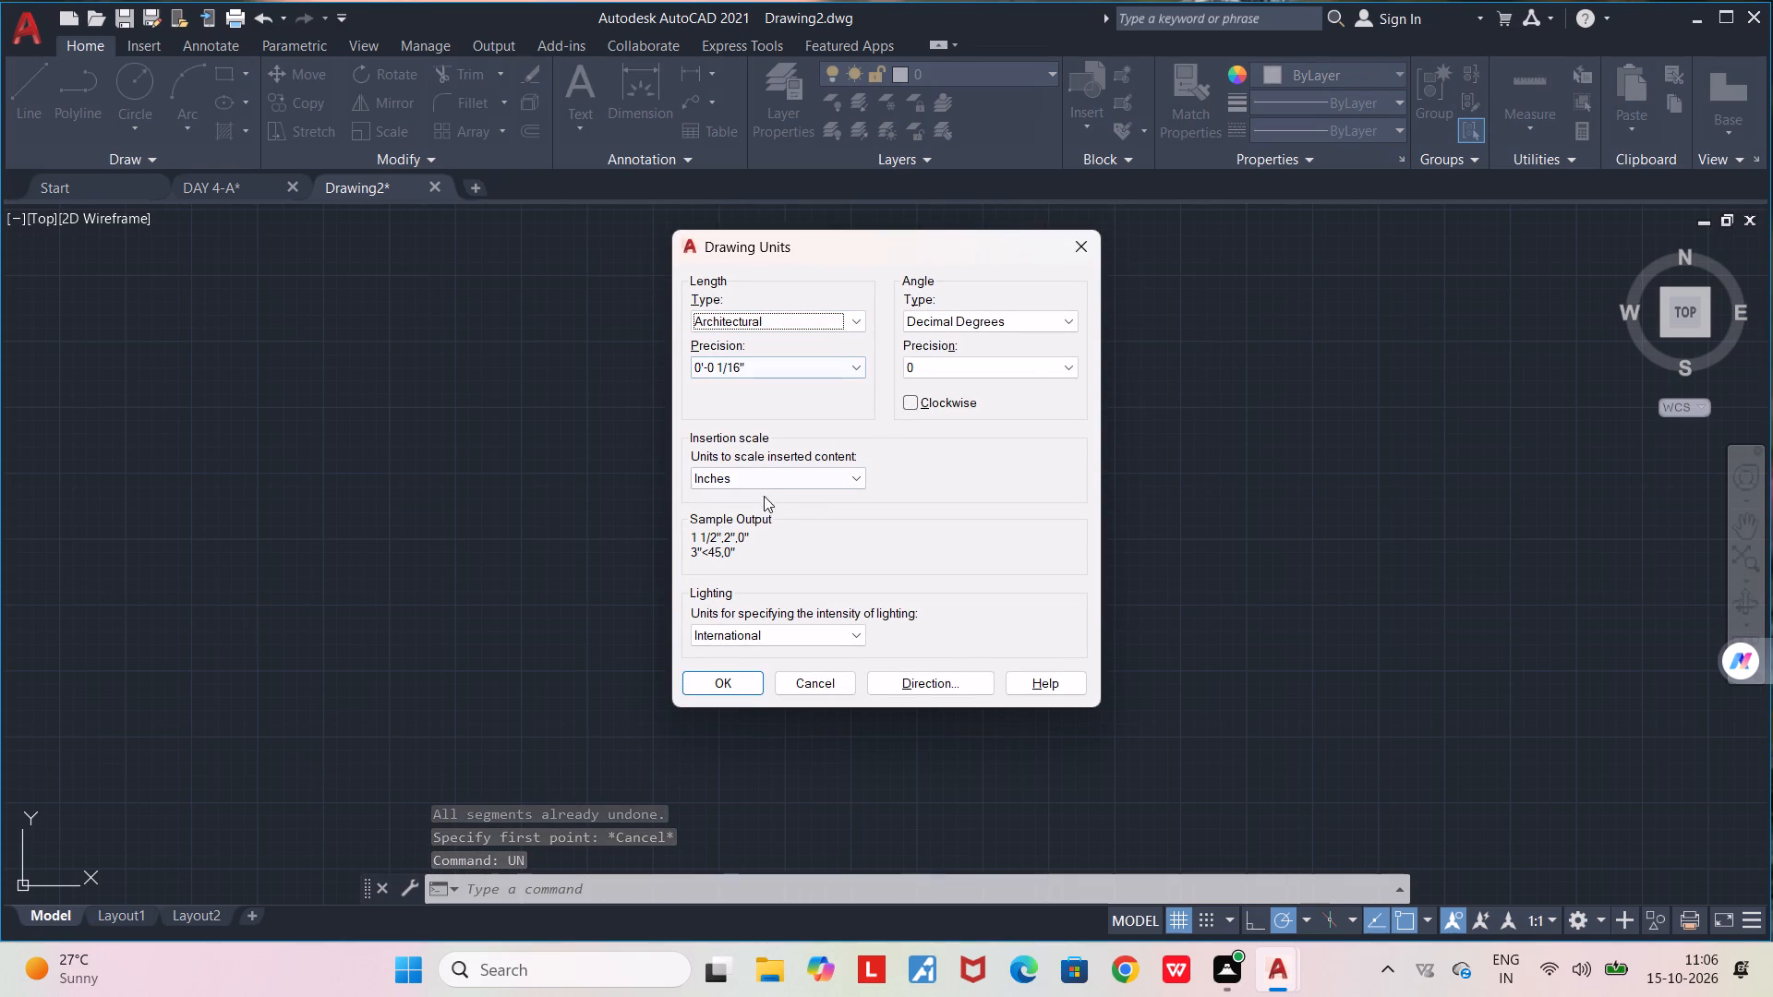
left_click(744, 681)
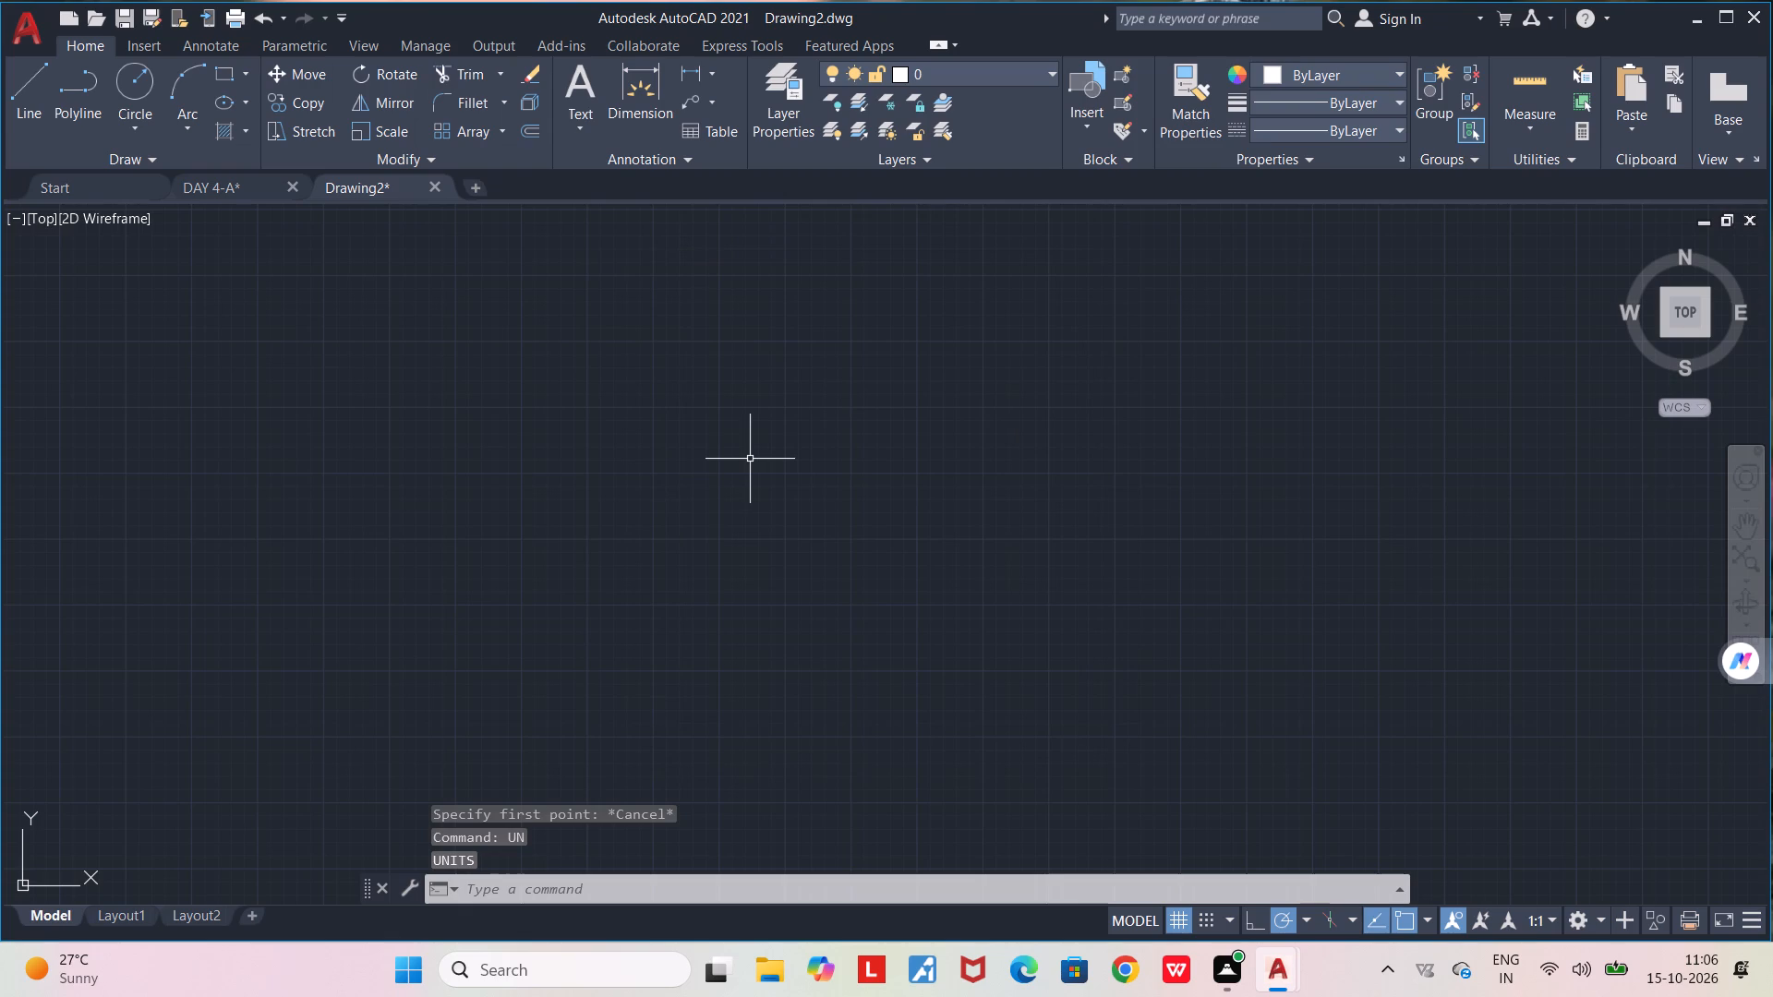
Draw a closed upright rectangle 18'11" wide and 37'6" high from four connected lines.
key("l")
key("Return")
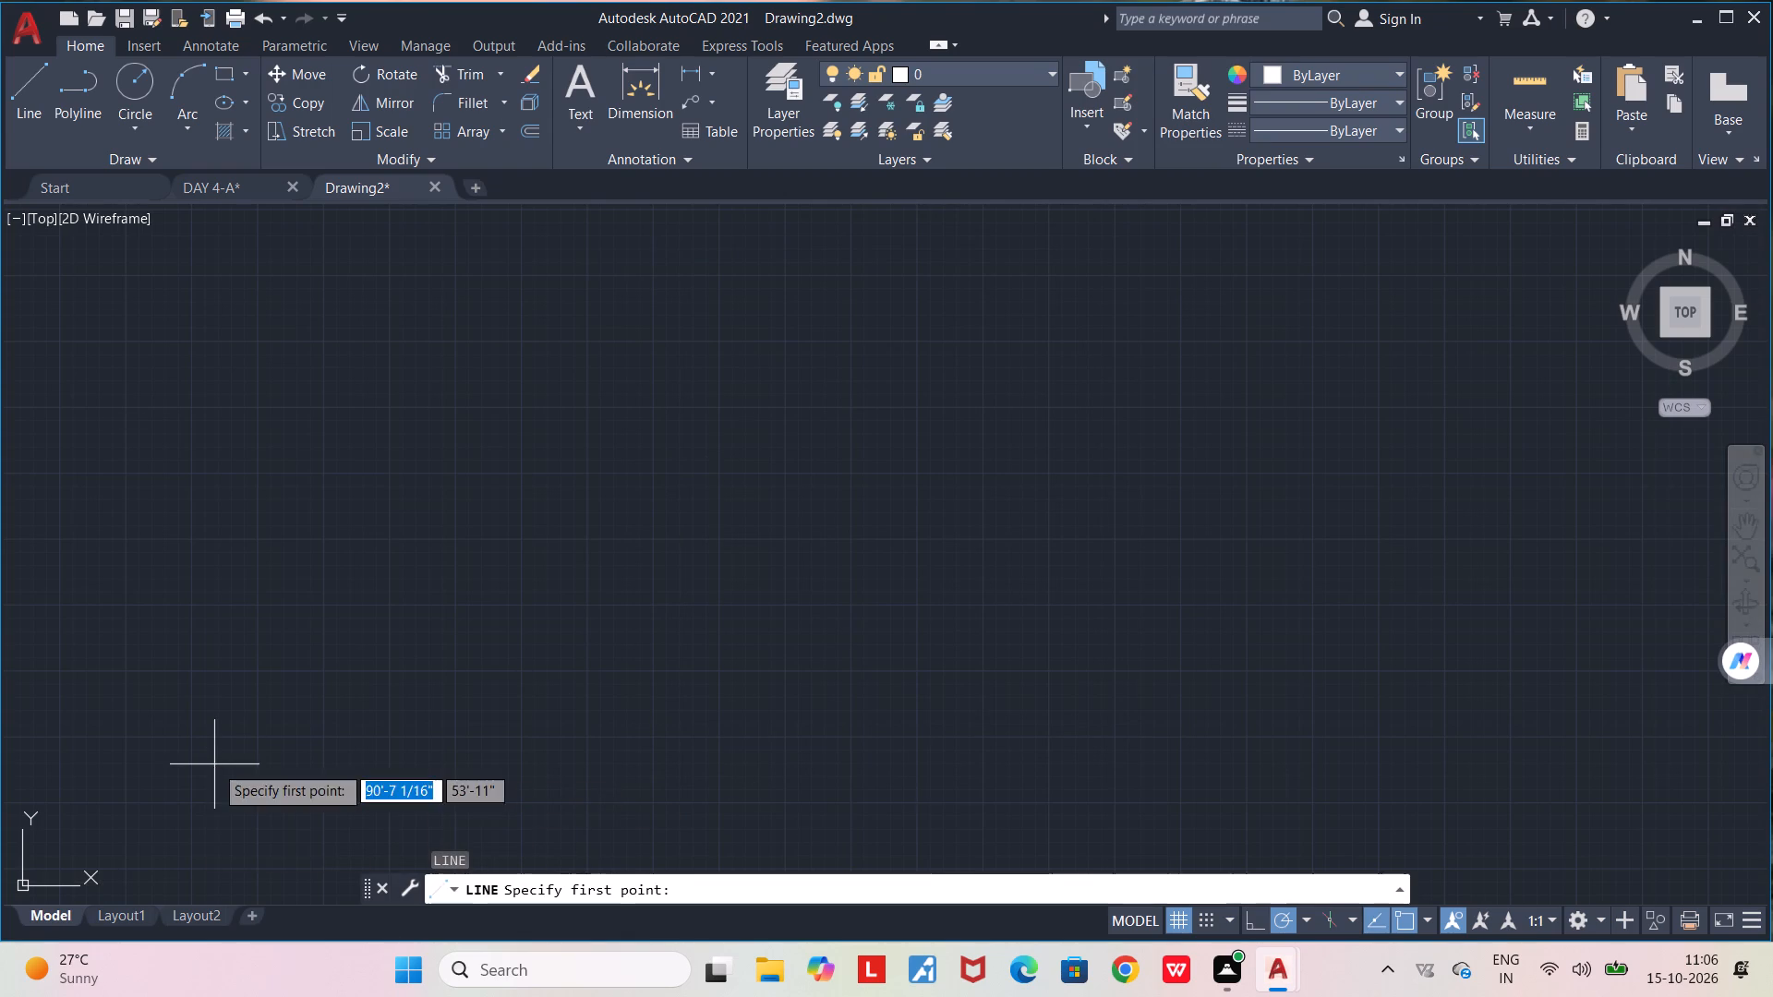
left_click(651, 330)
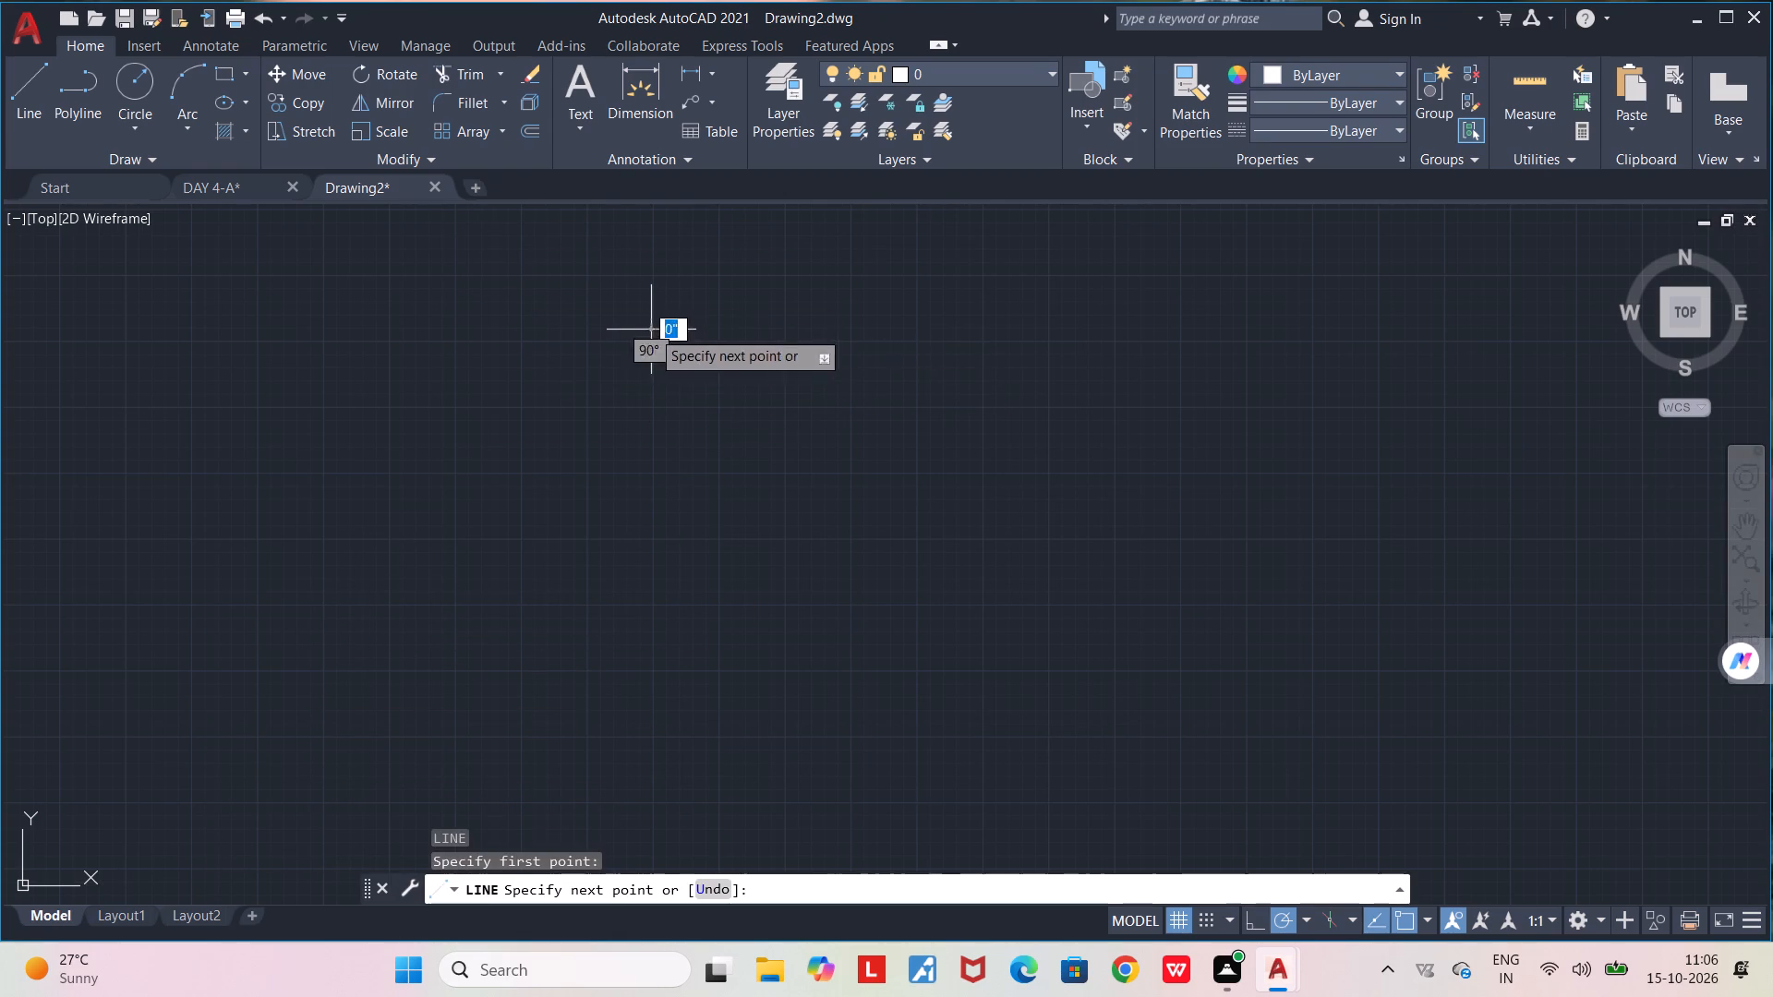
type("18'11\"")
key("Return")
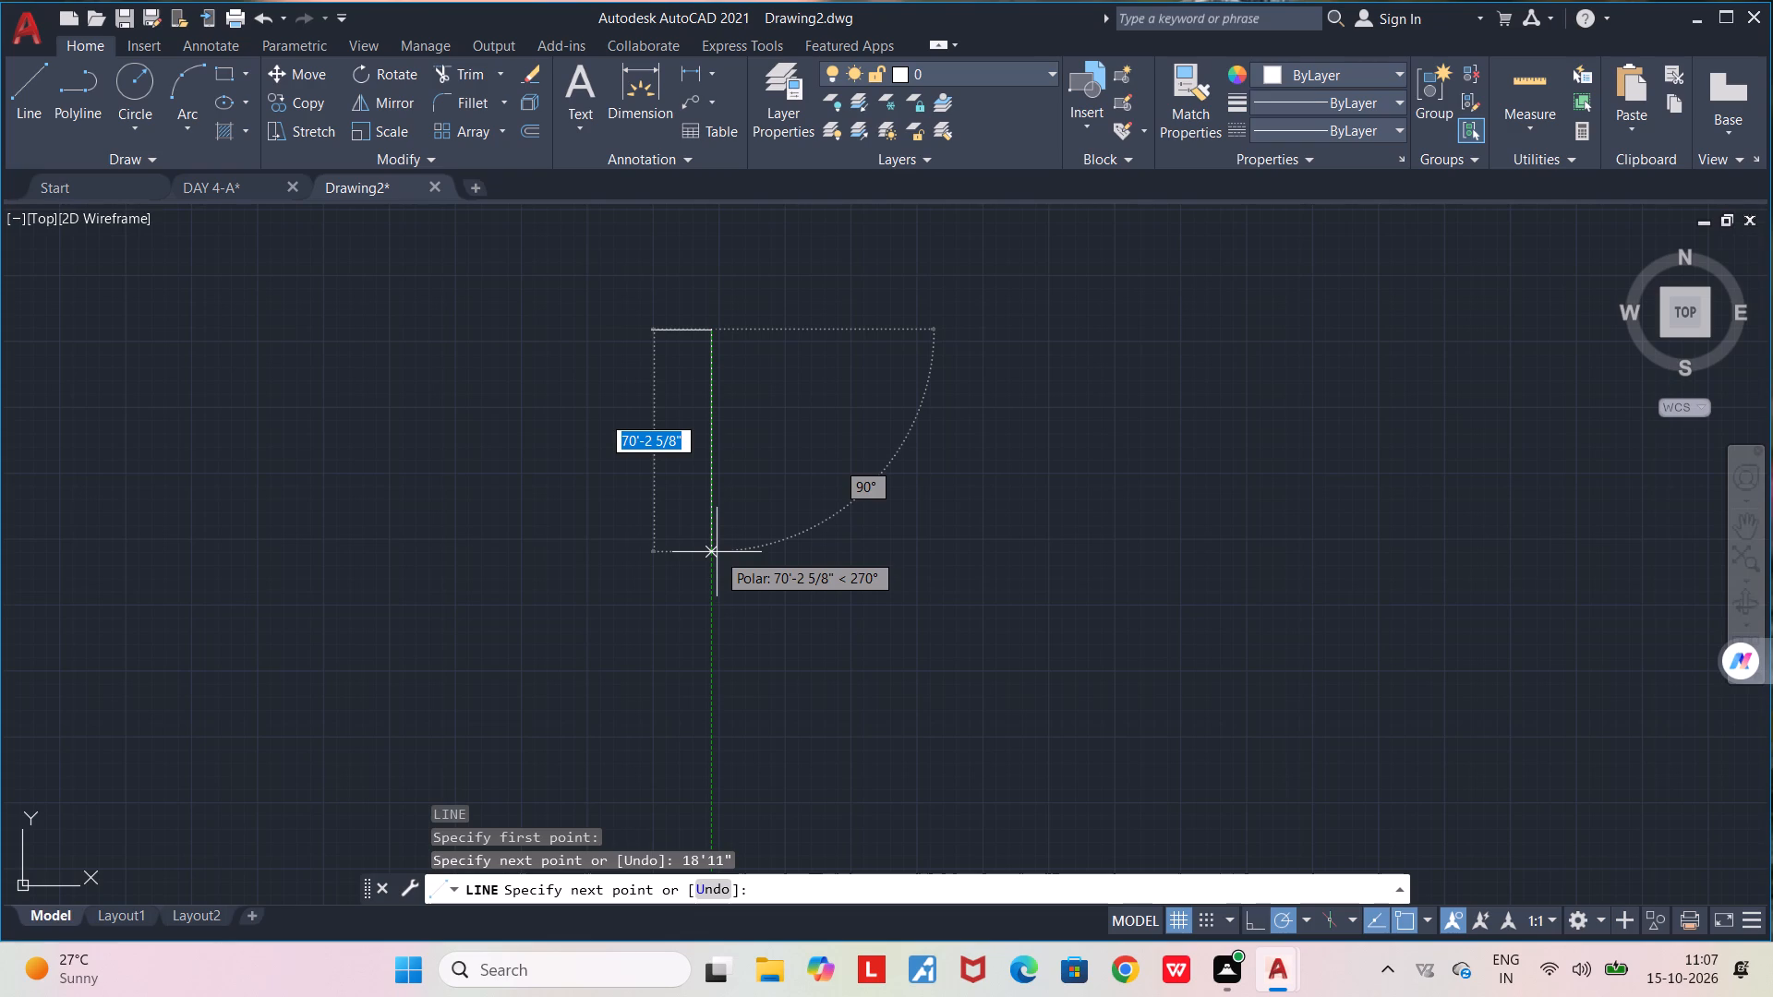
type("37'")
type("6\"")
key("Return")
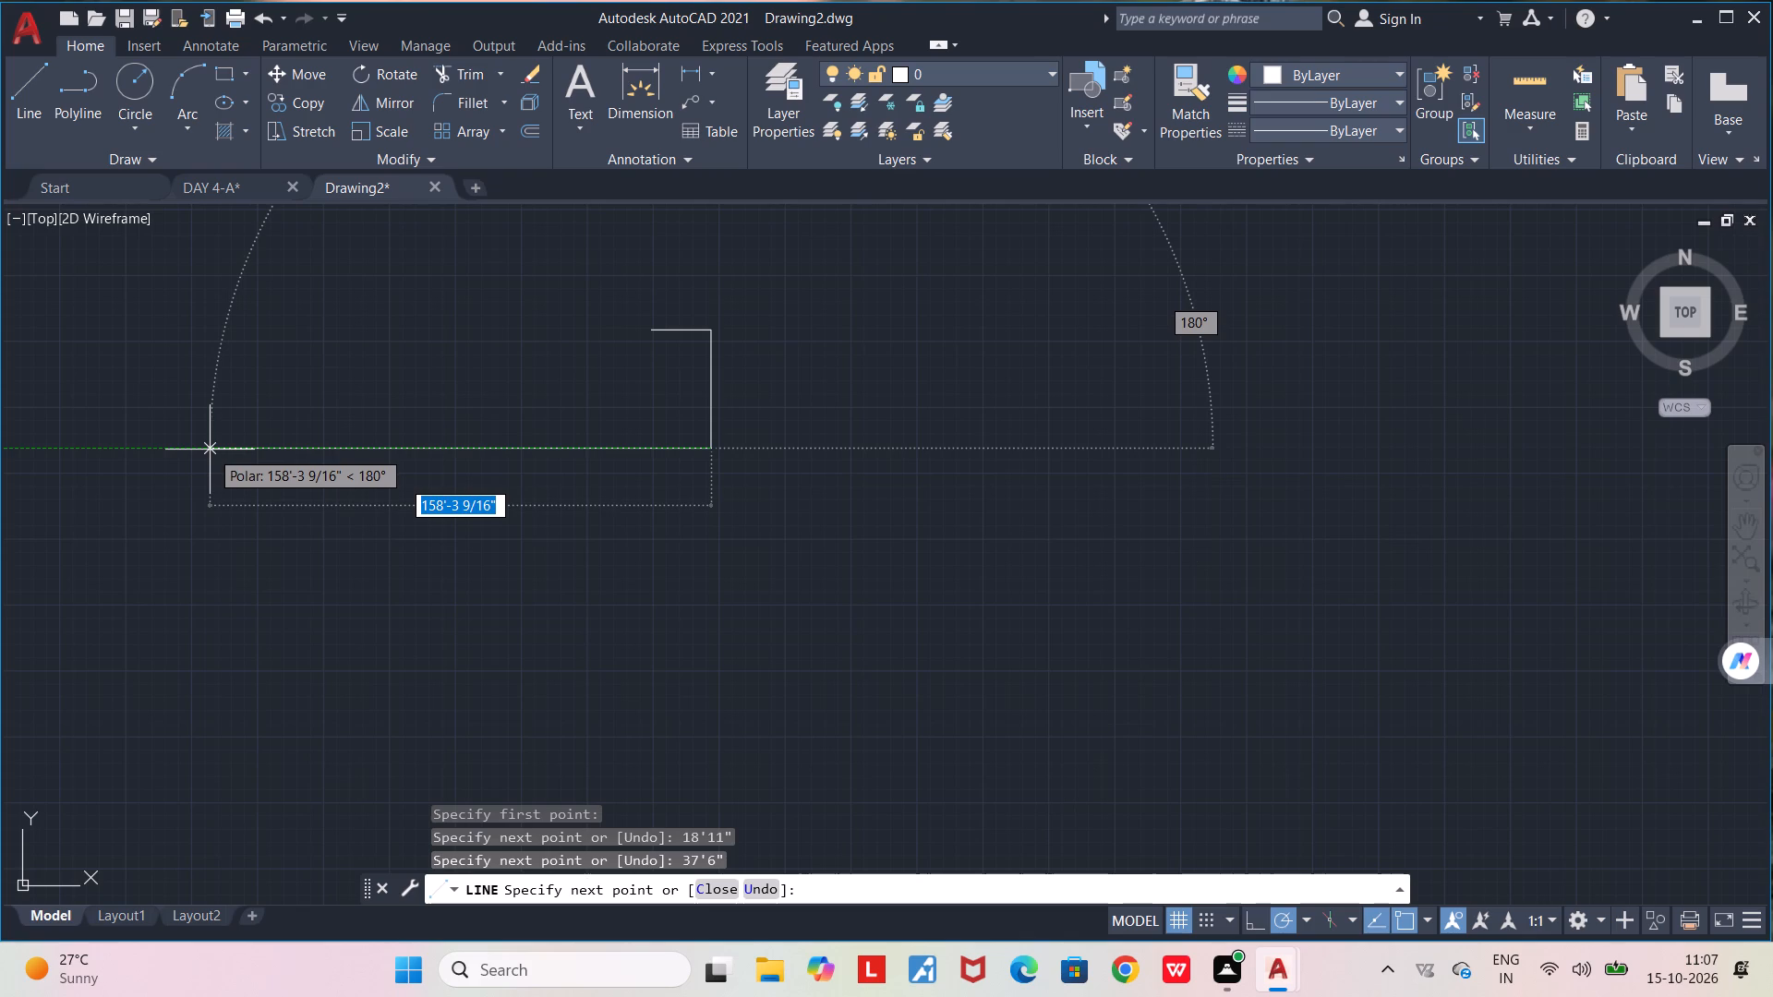
type("18'11\"")
key("Return")
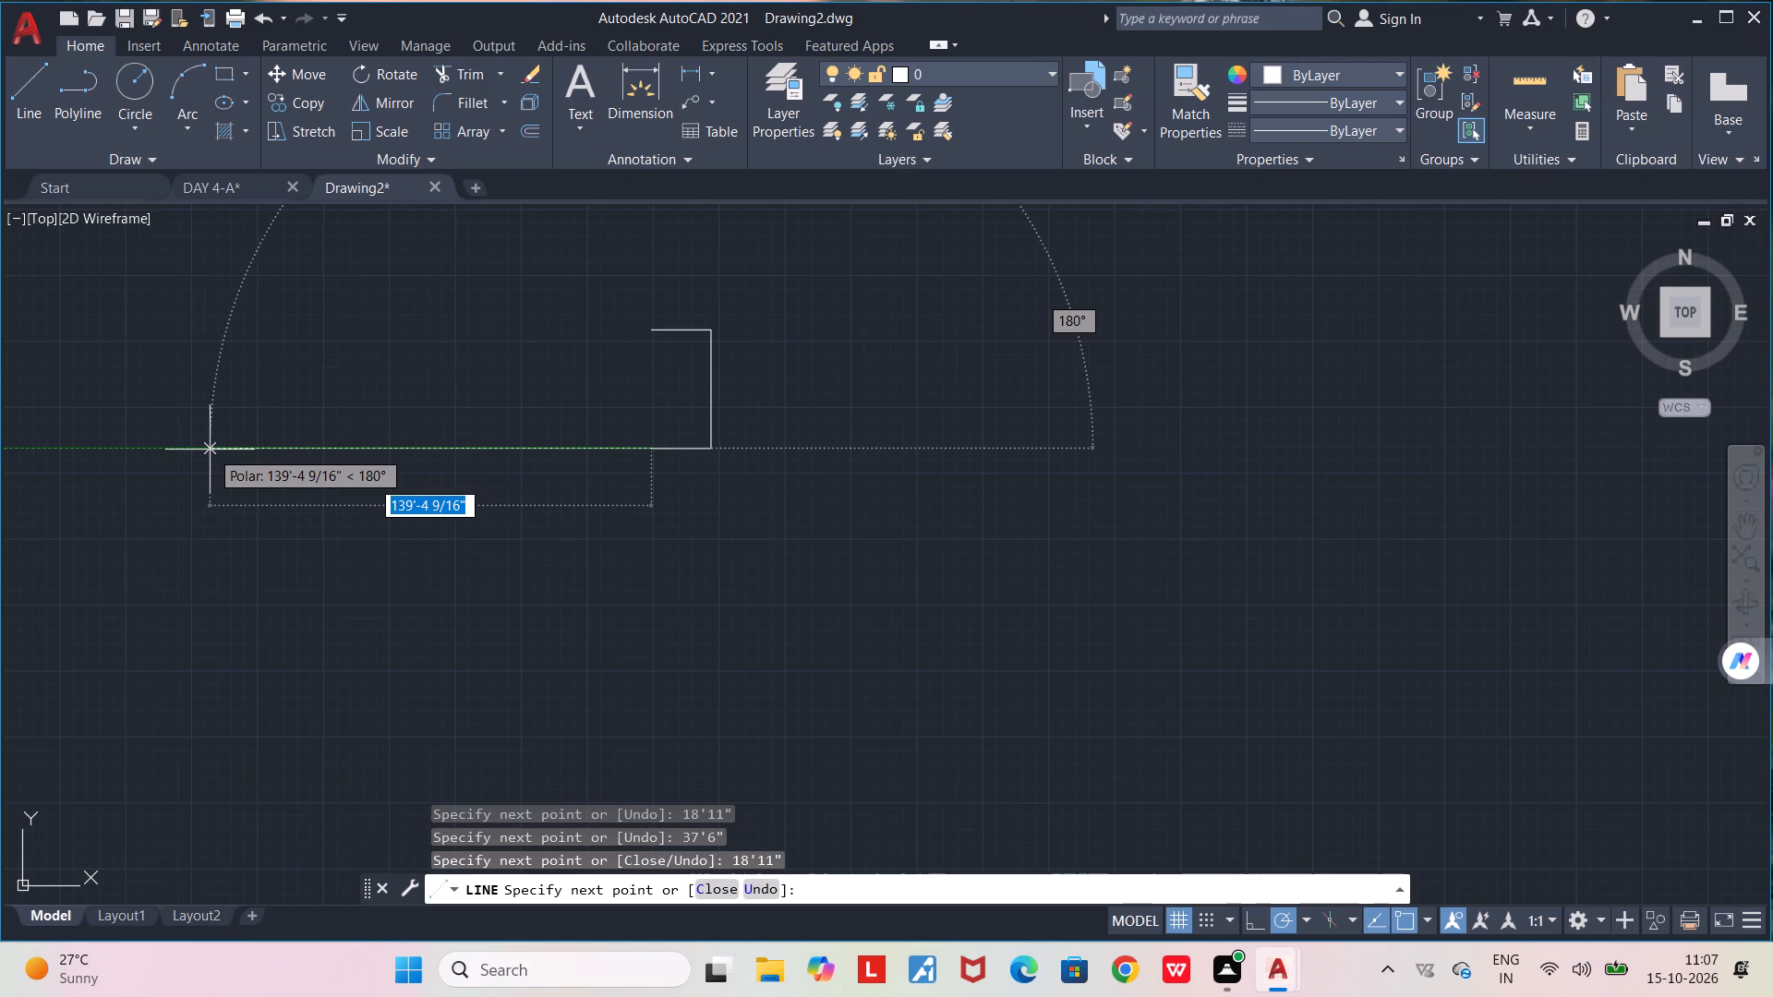
left_click(651, 332)
key("space")
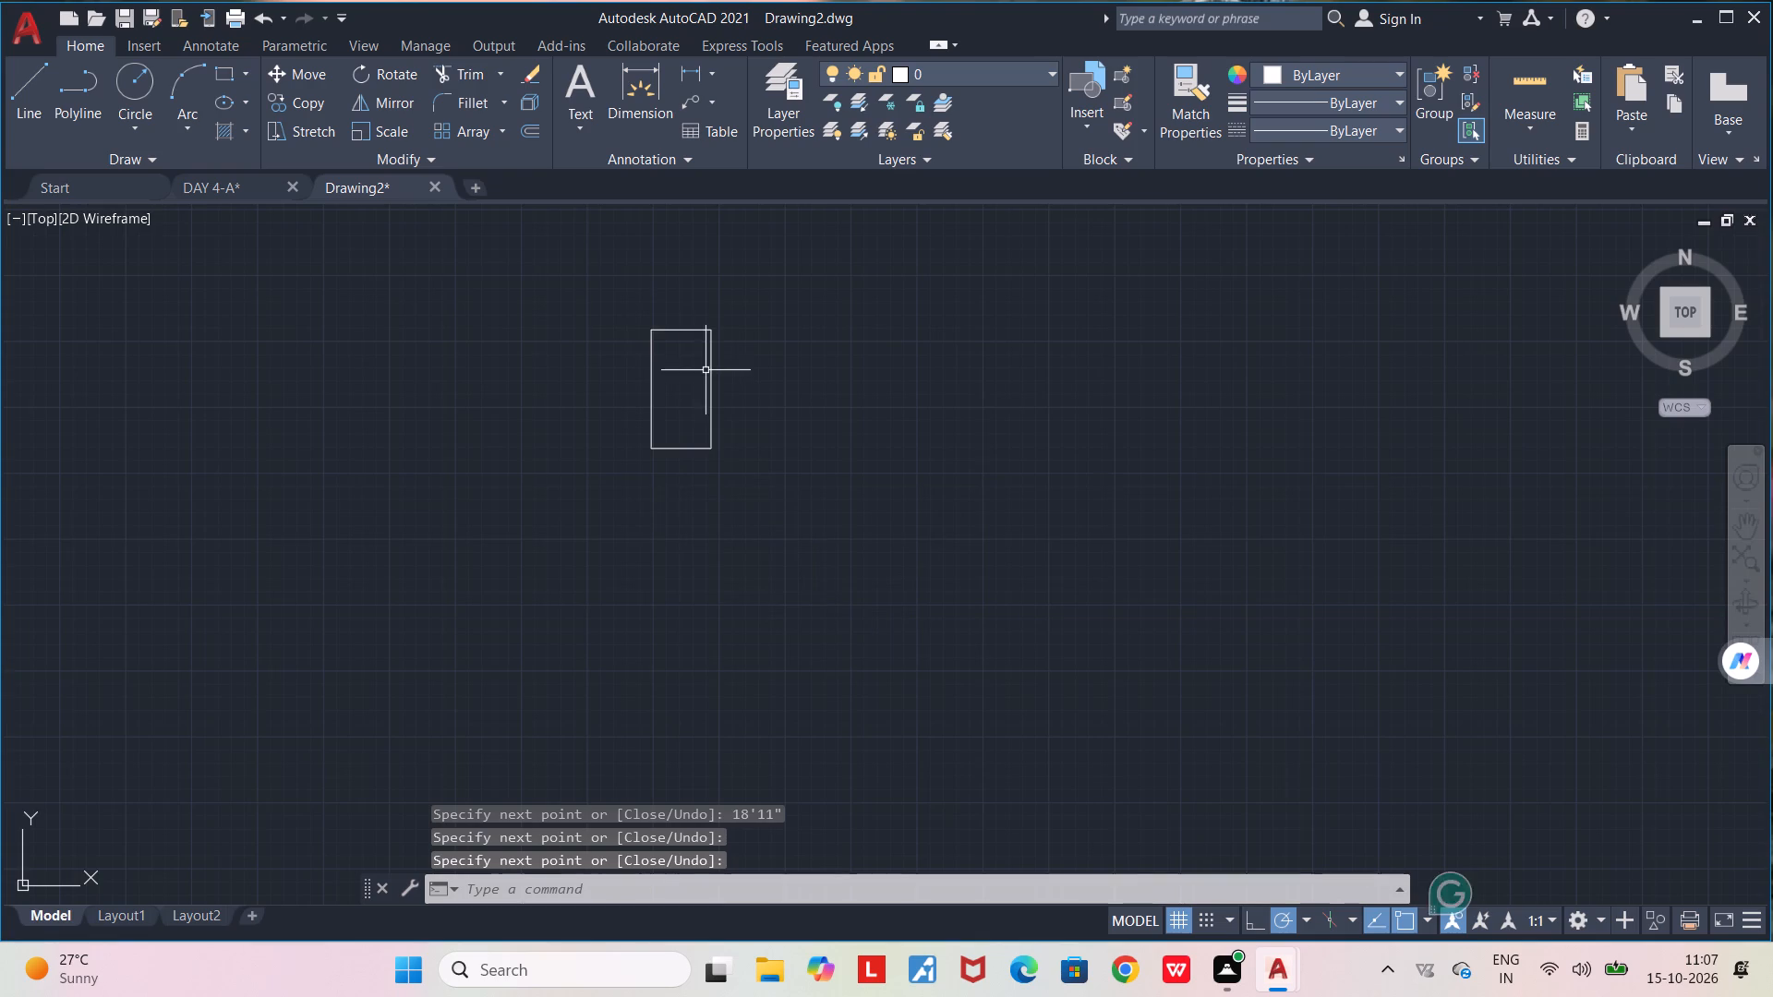
Offset the rectangle's left and right edges 9" inward to form the side walls.
scroll(686, 357, "up", 4)
middle_click_drag(675, 355, 793, 430)
scroll(793, 431, "down", 2)
middle_click_drag(766, 426, 739, 404)
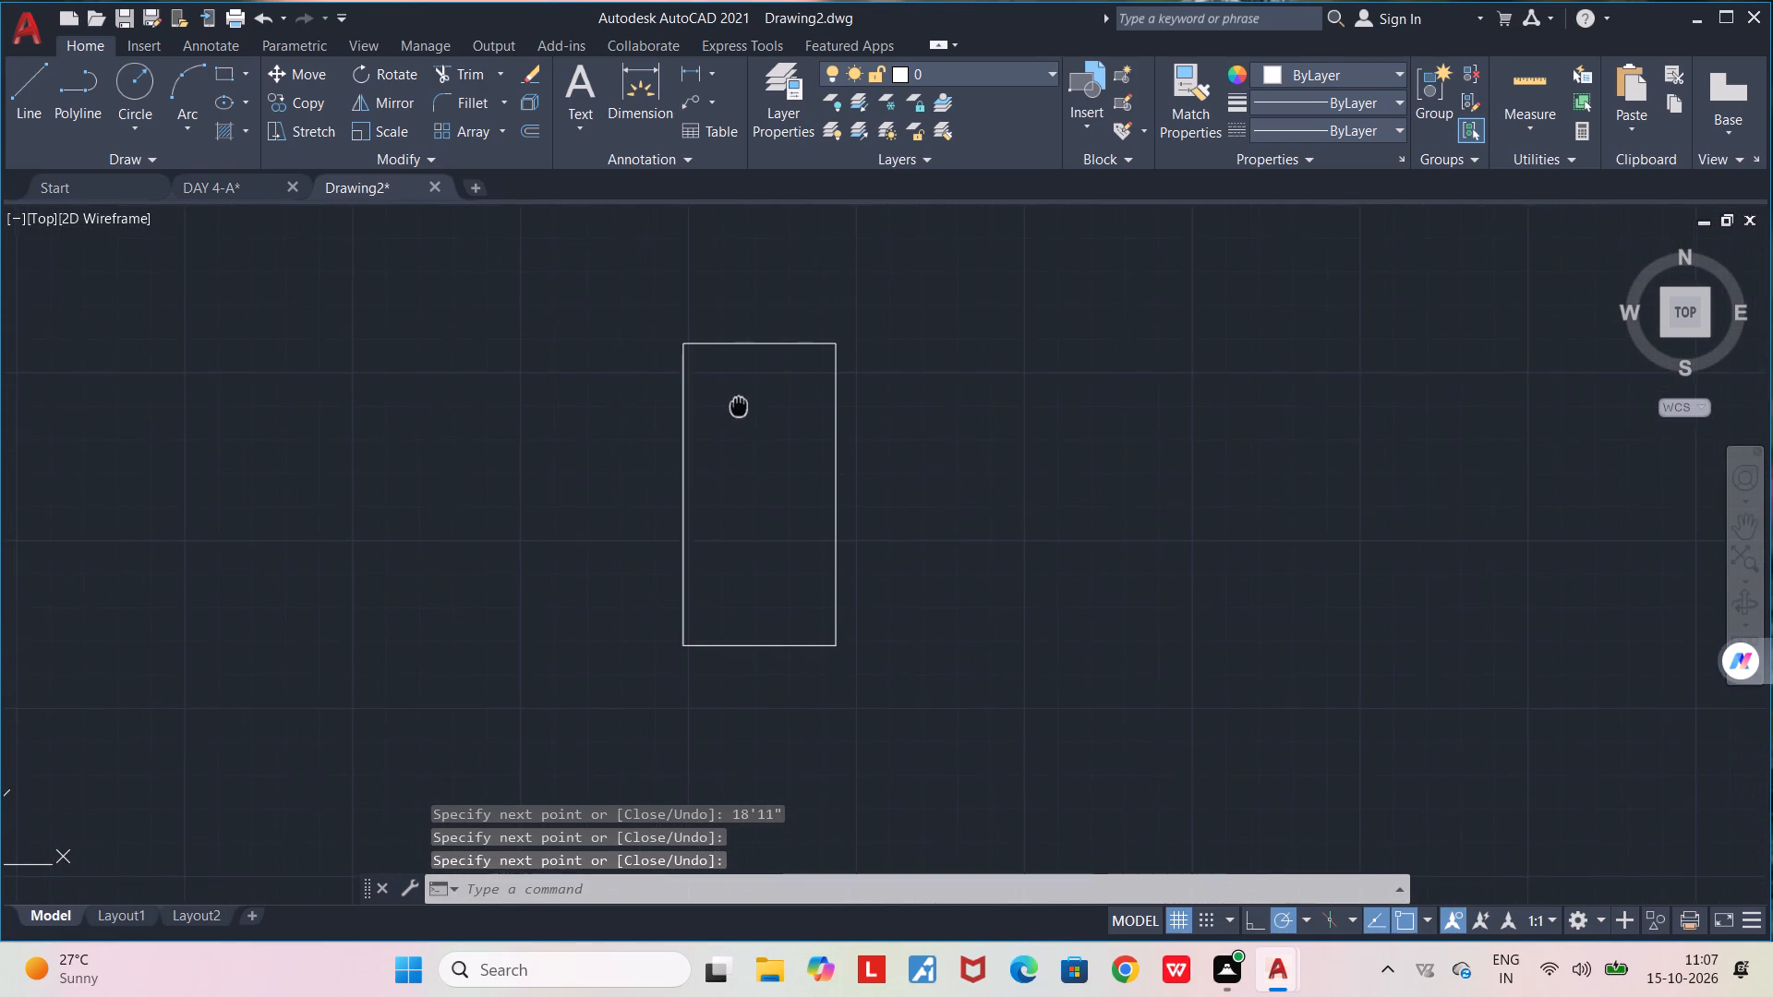
middle_click_drag(739, 404, 741, 405)
scroll(741, 407, "up", 1)
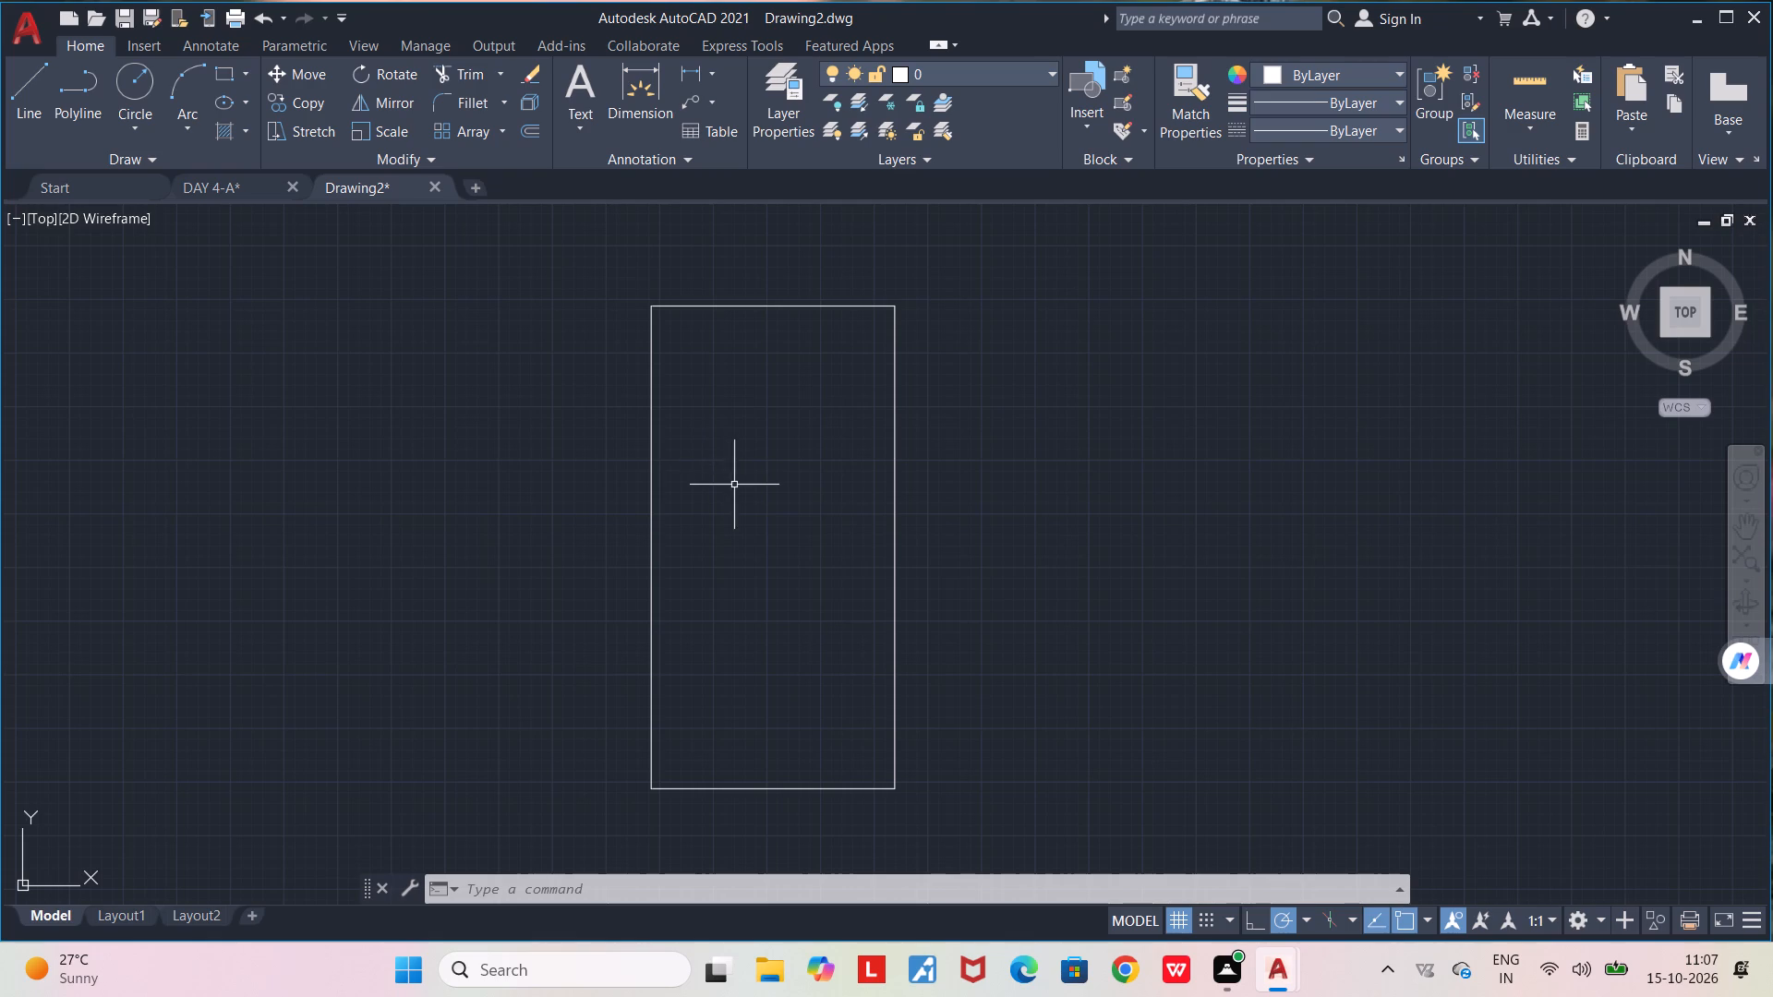
key("o")
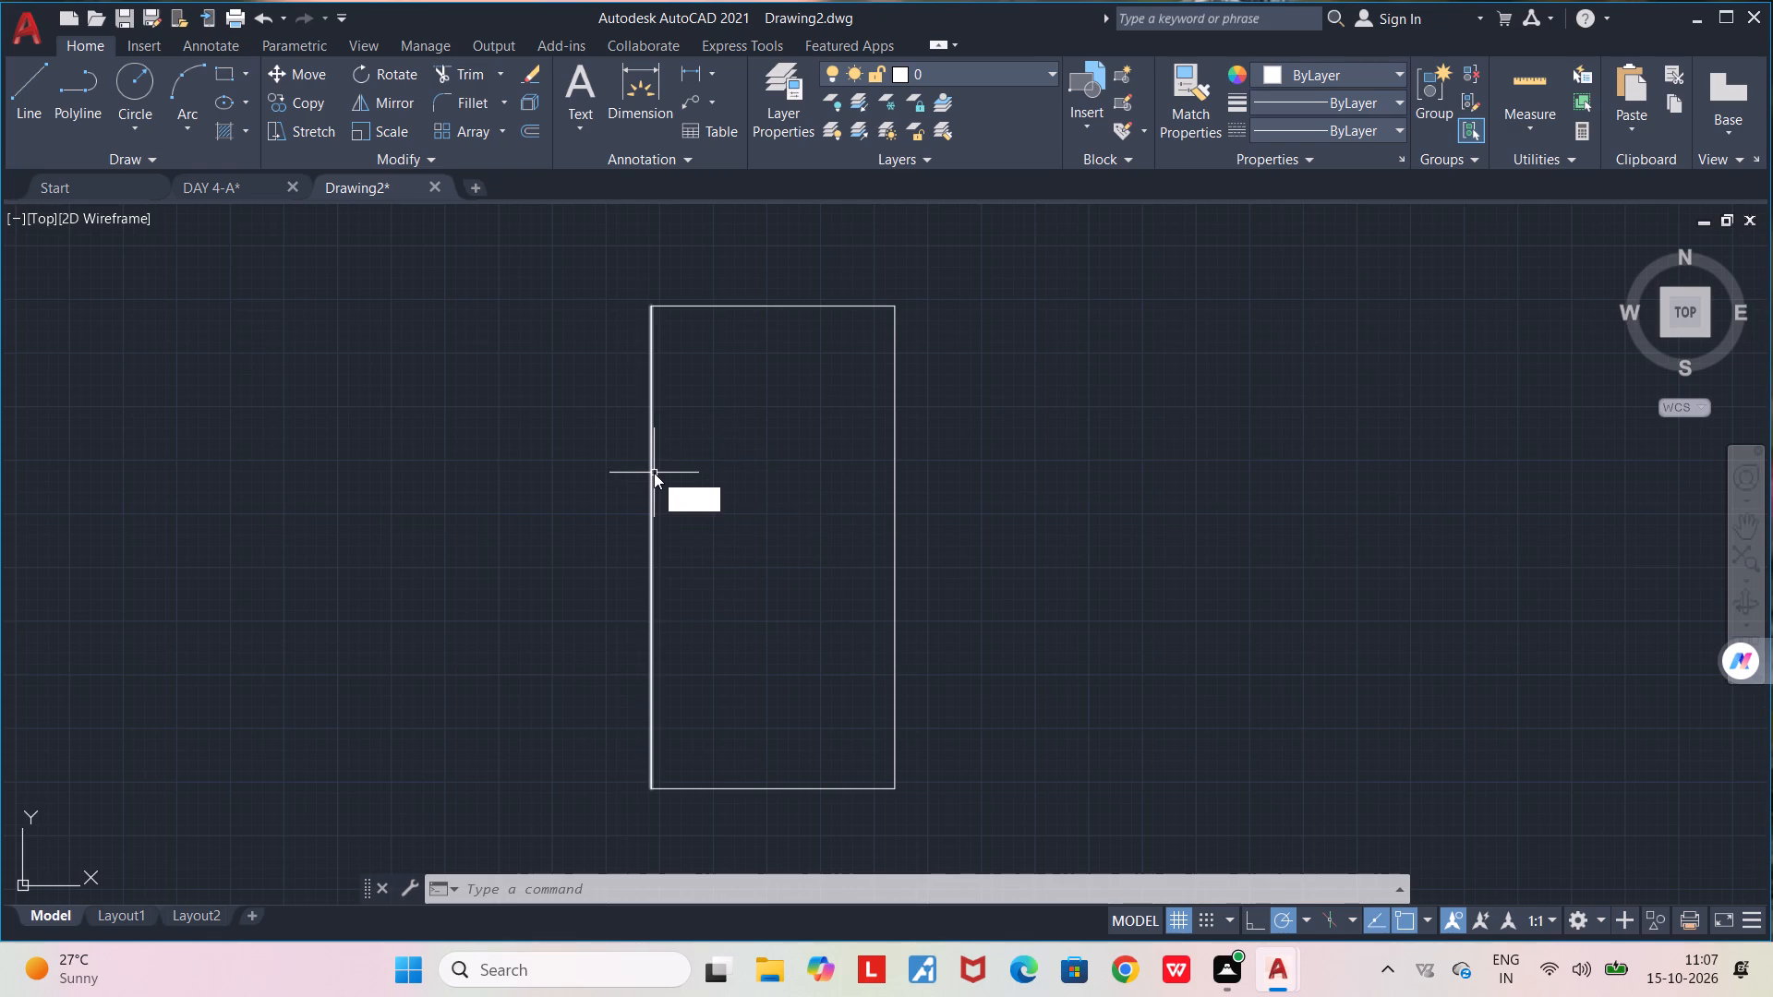
type("FF")
key("Return")
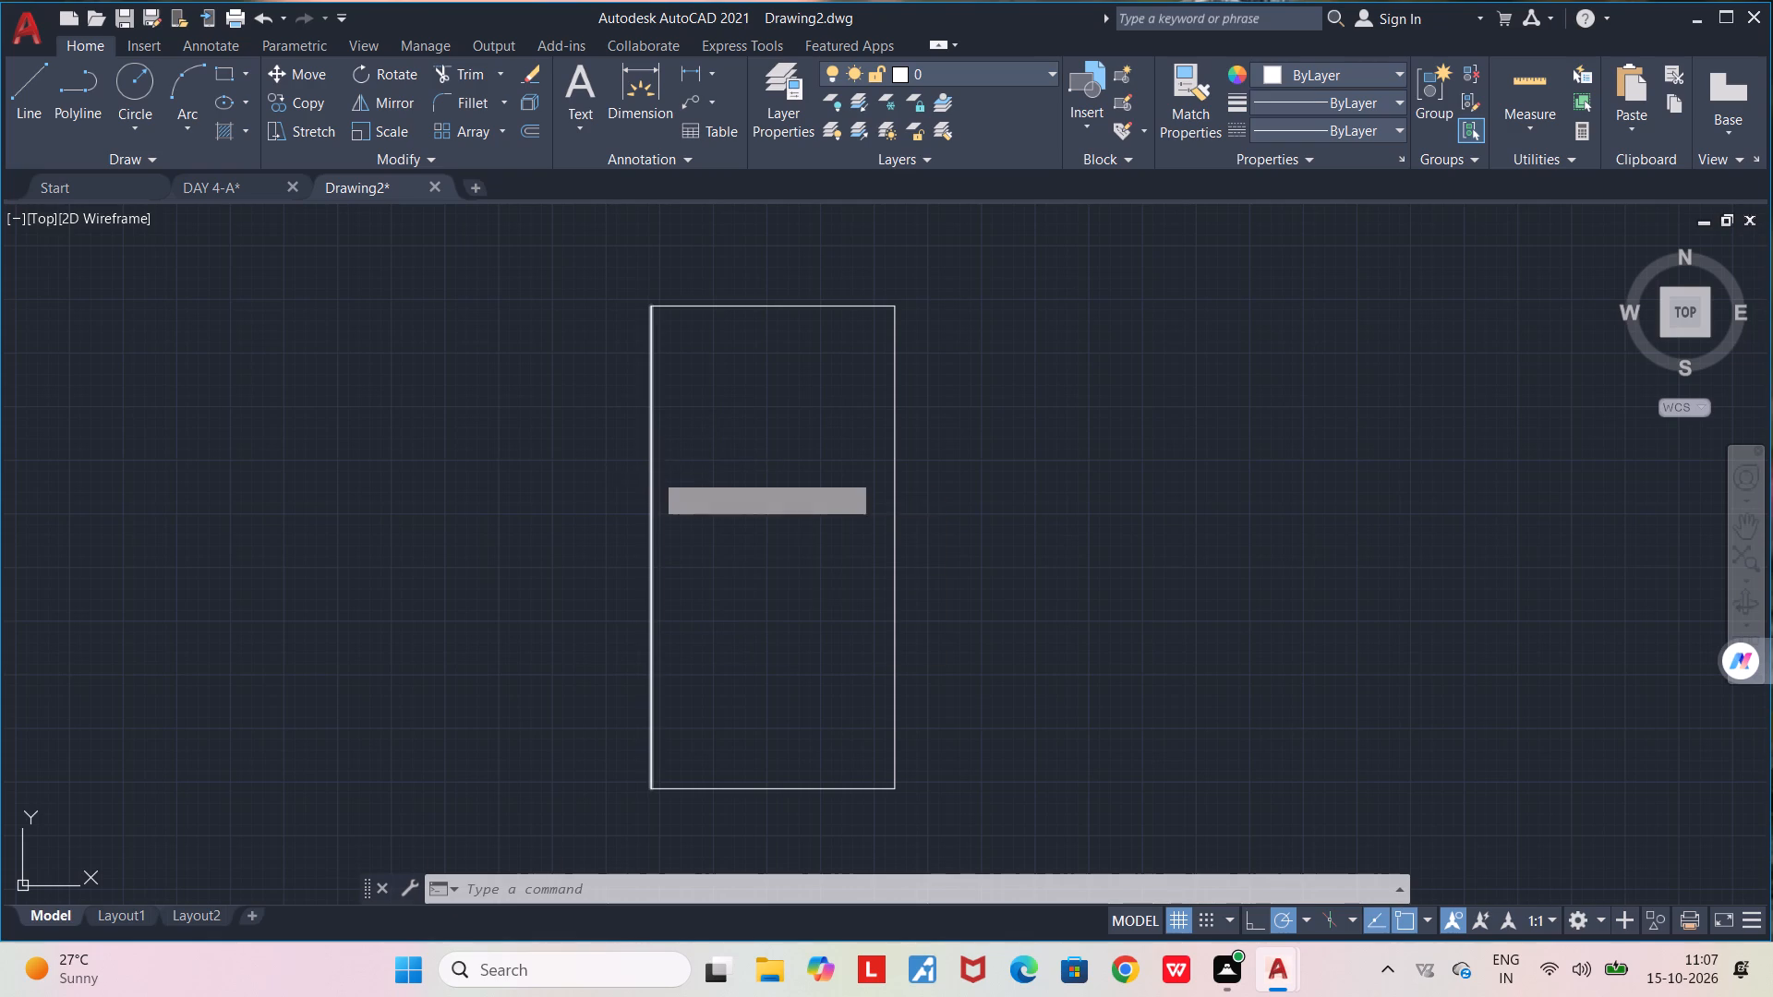
left_click(651, 471)
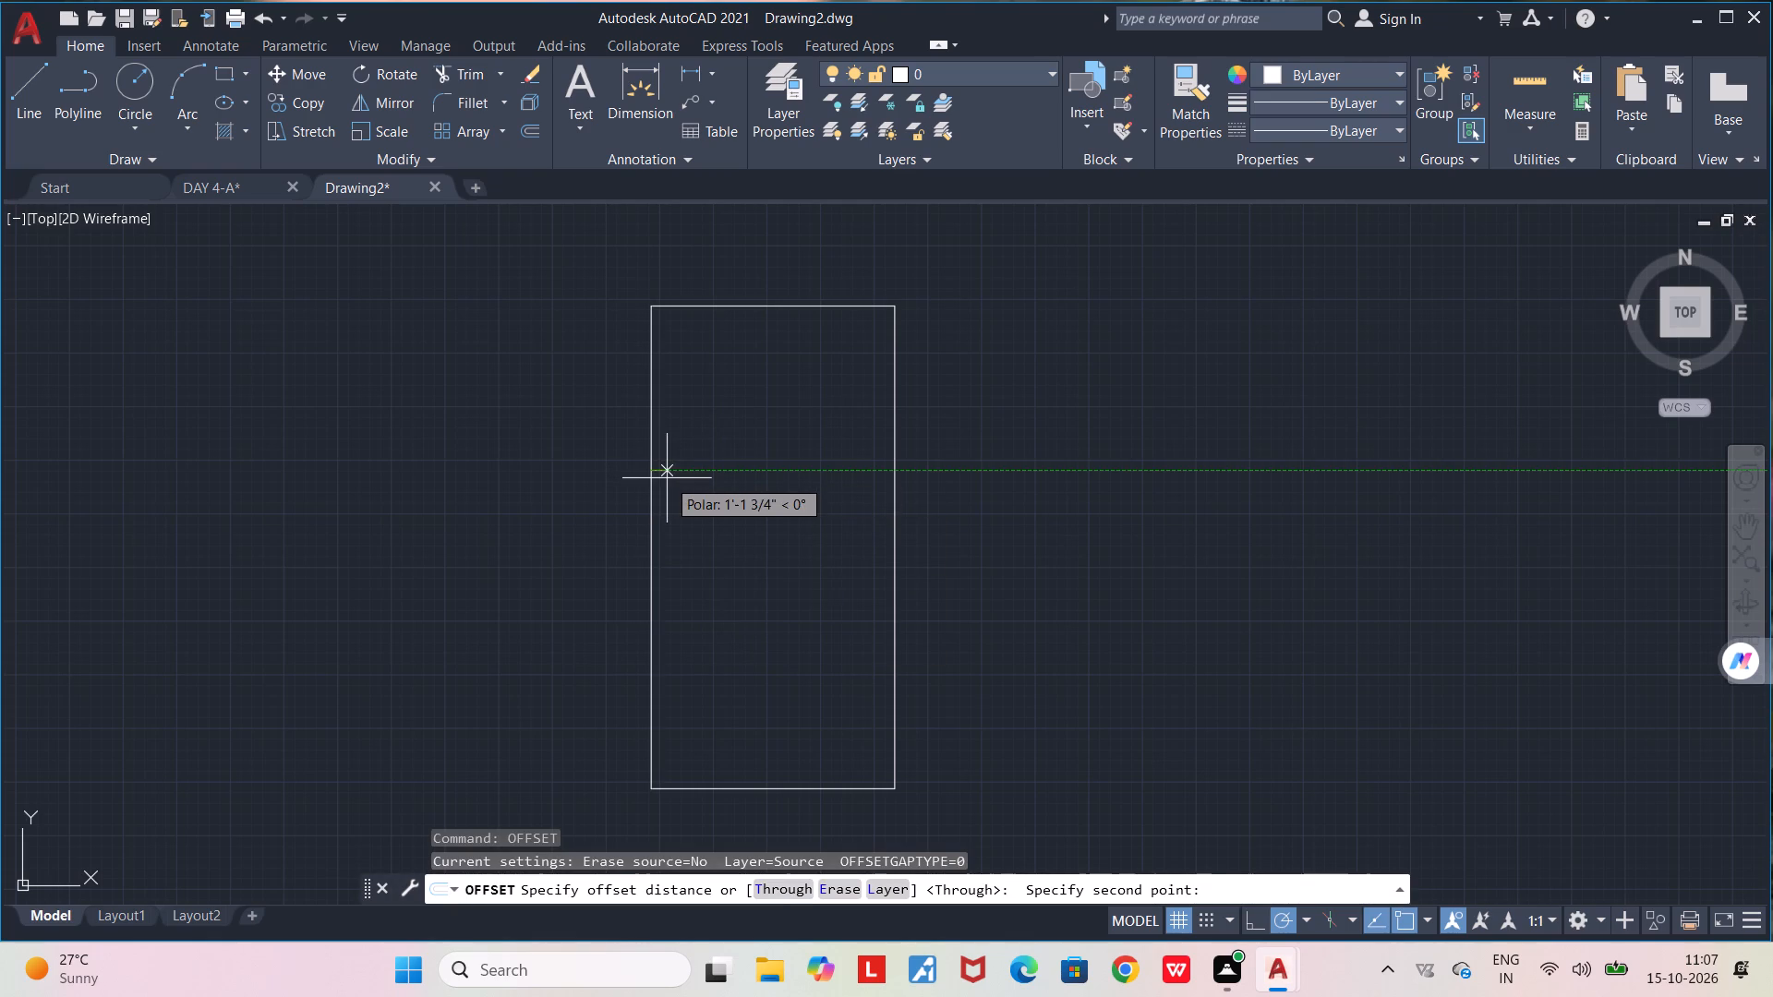
type("9\"")
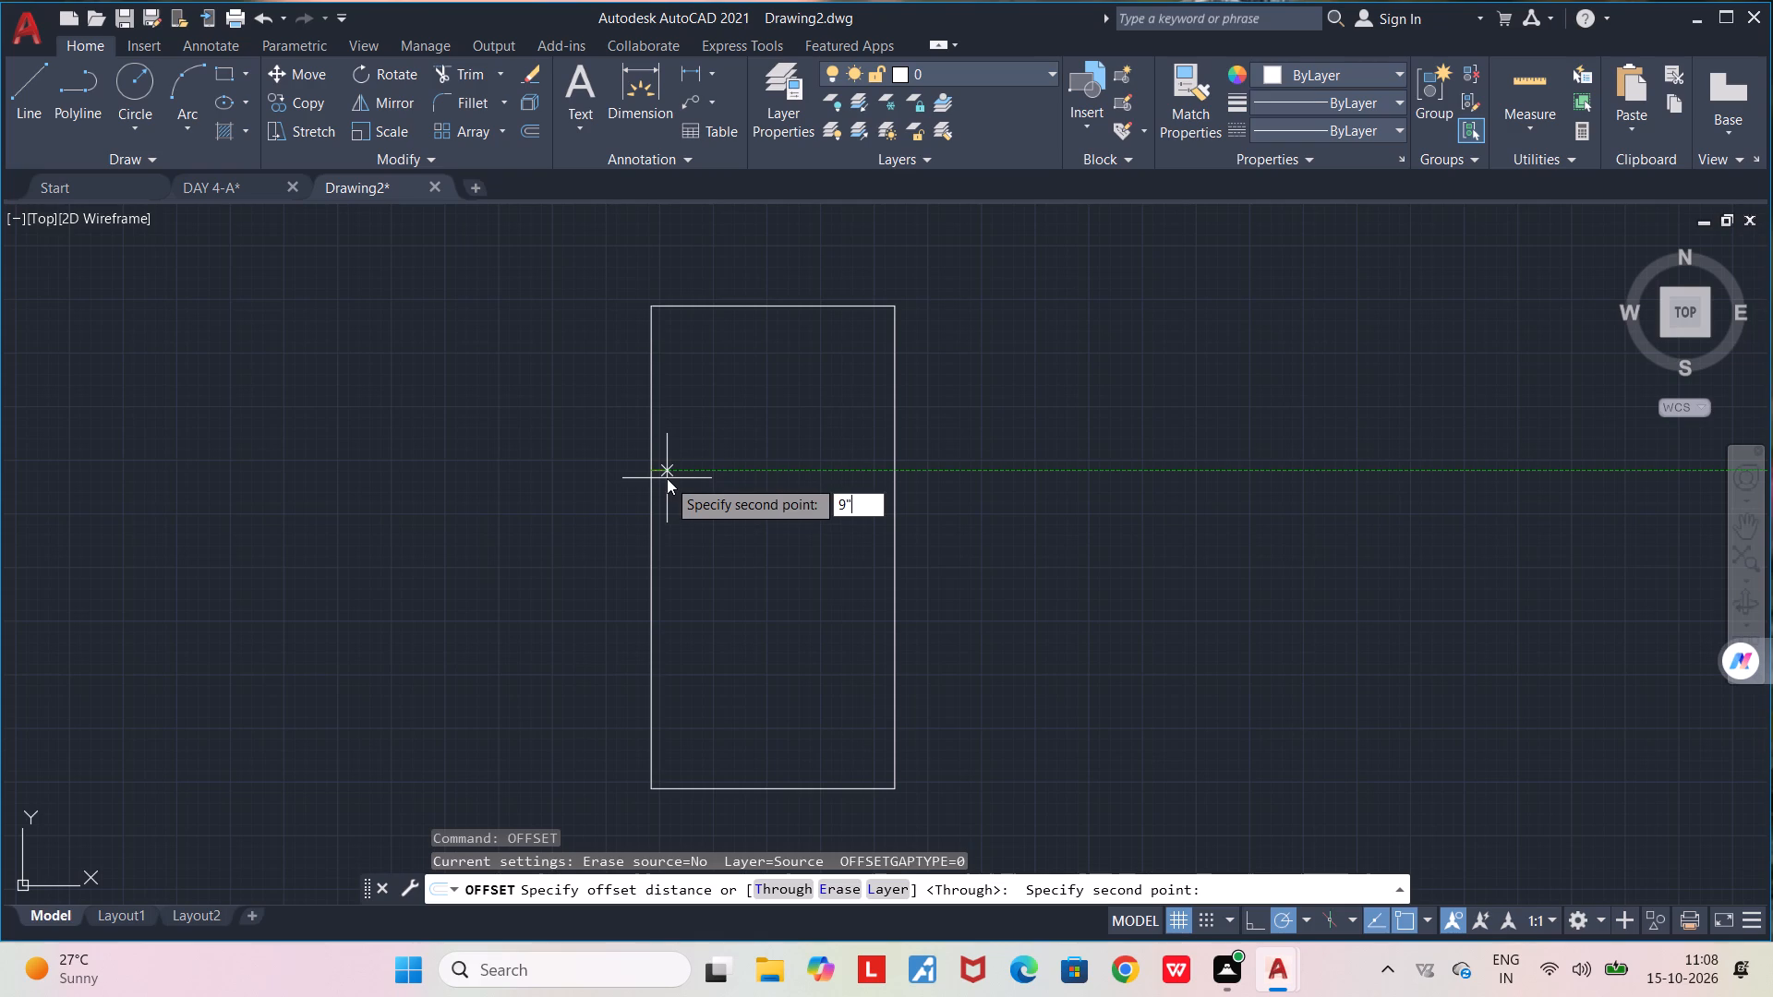
key("Return")
left_click(648, 483)
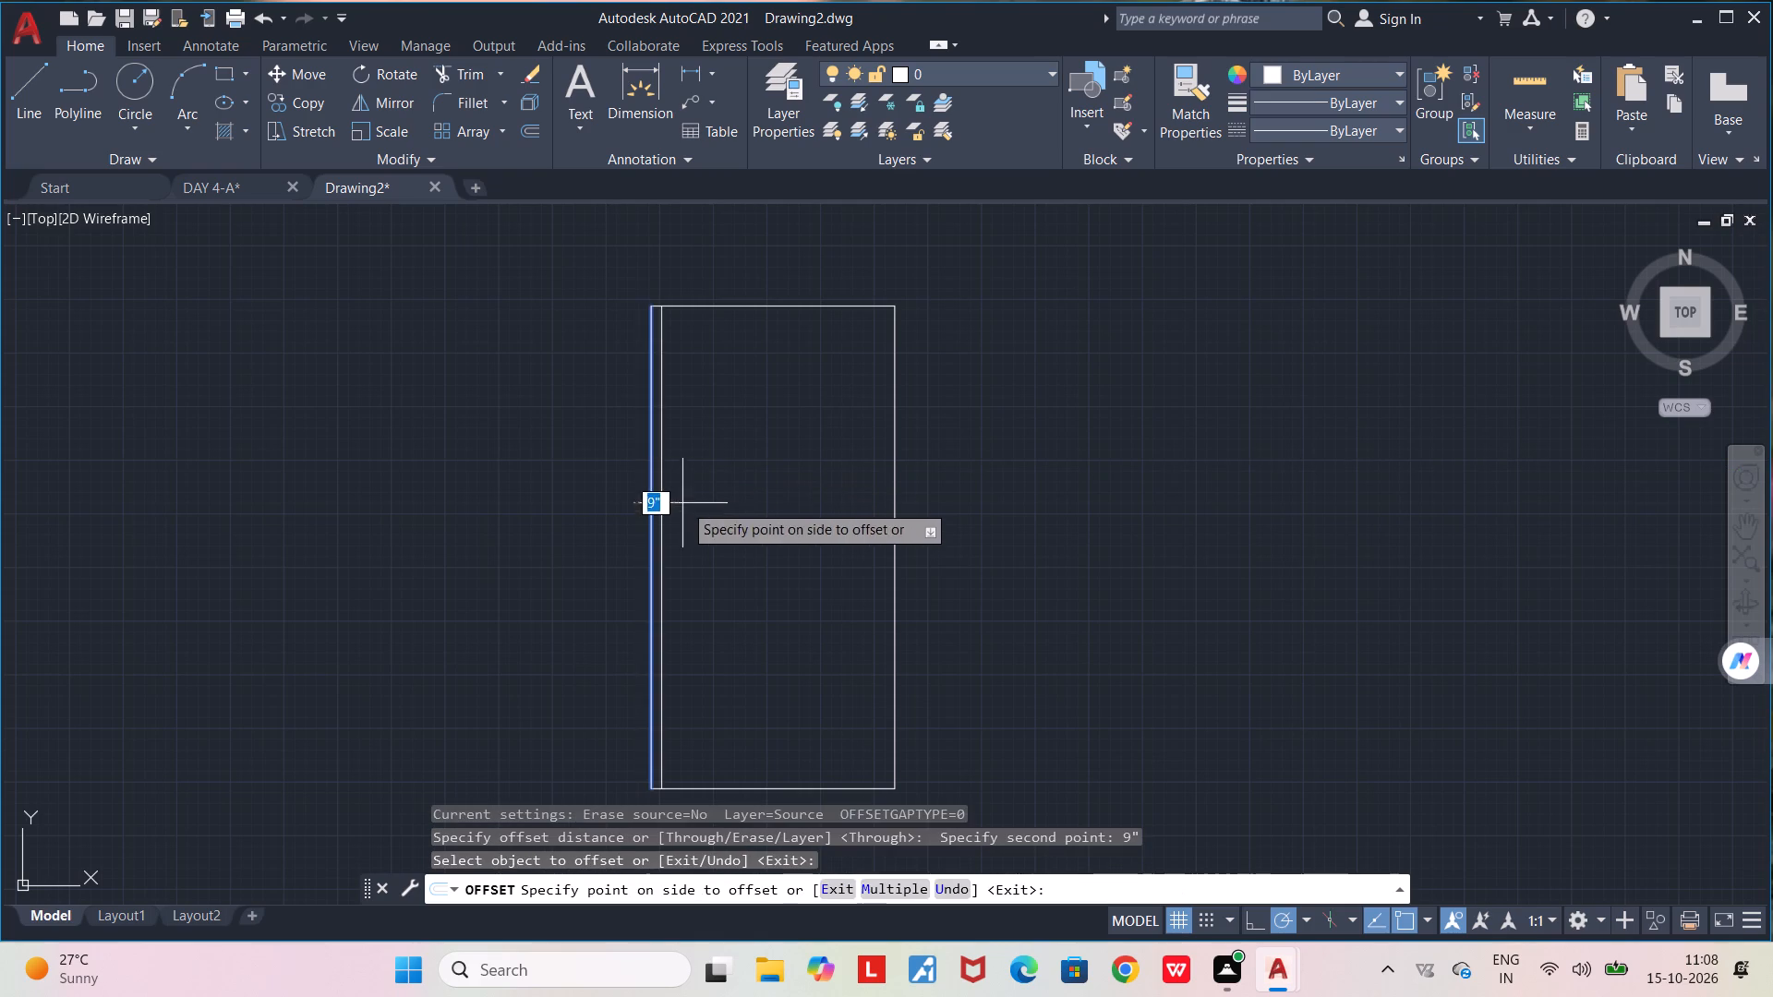
left_click(688, 506)
left_click(895, 544)
left_click(863, 540)
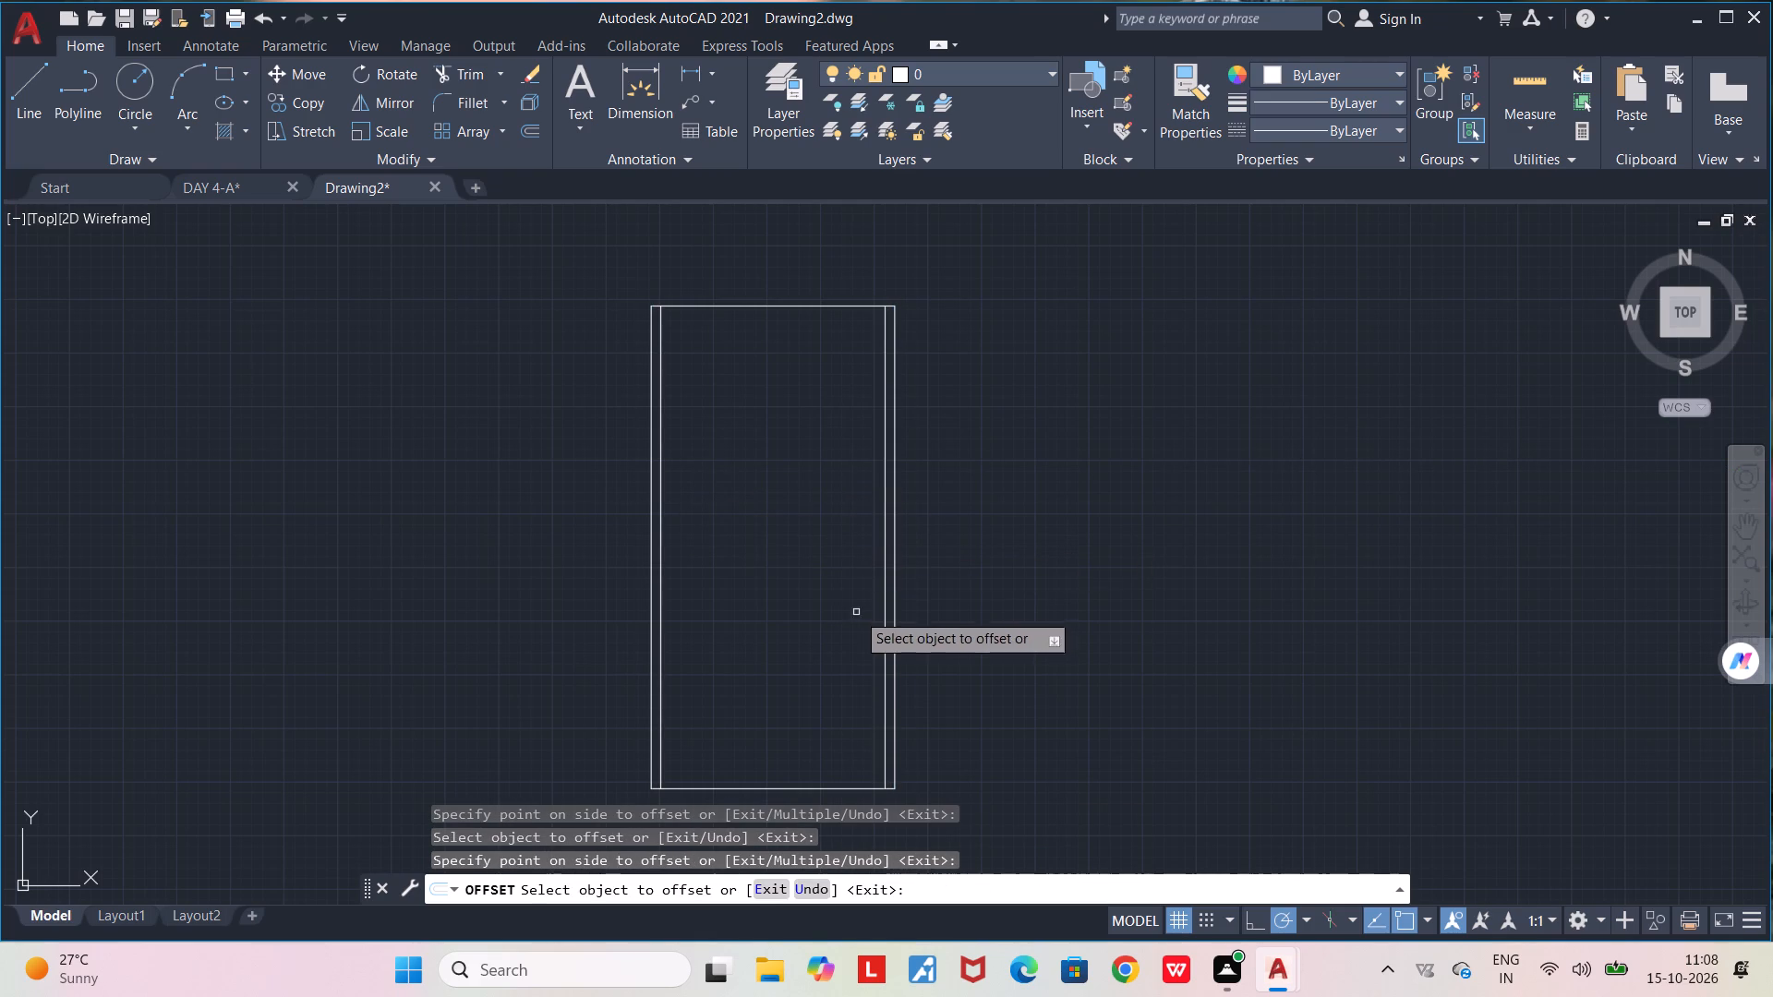
Offset the rectangle's bottom edge inward by the same 9" distance.
scroll(787, 727, "up", 1)
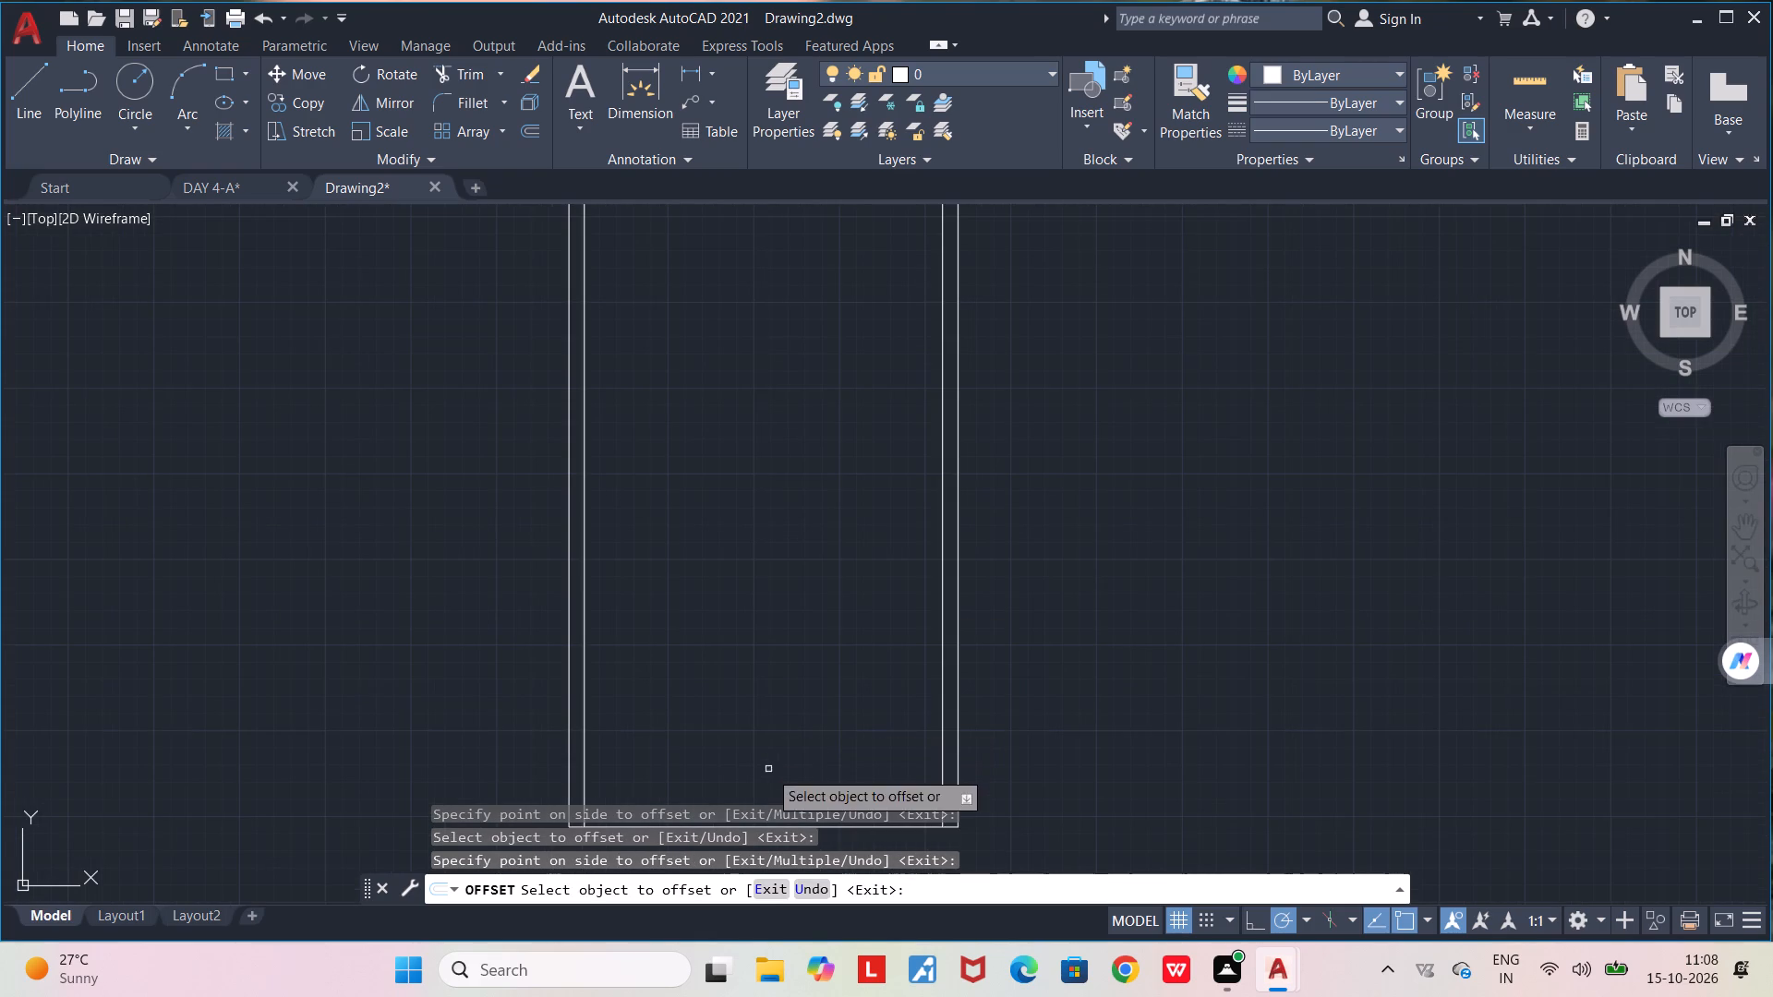
middle_click_drag(743, 643, 753, 599)
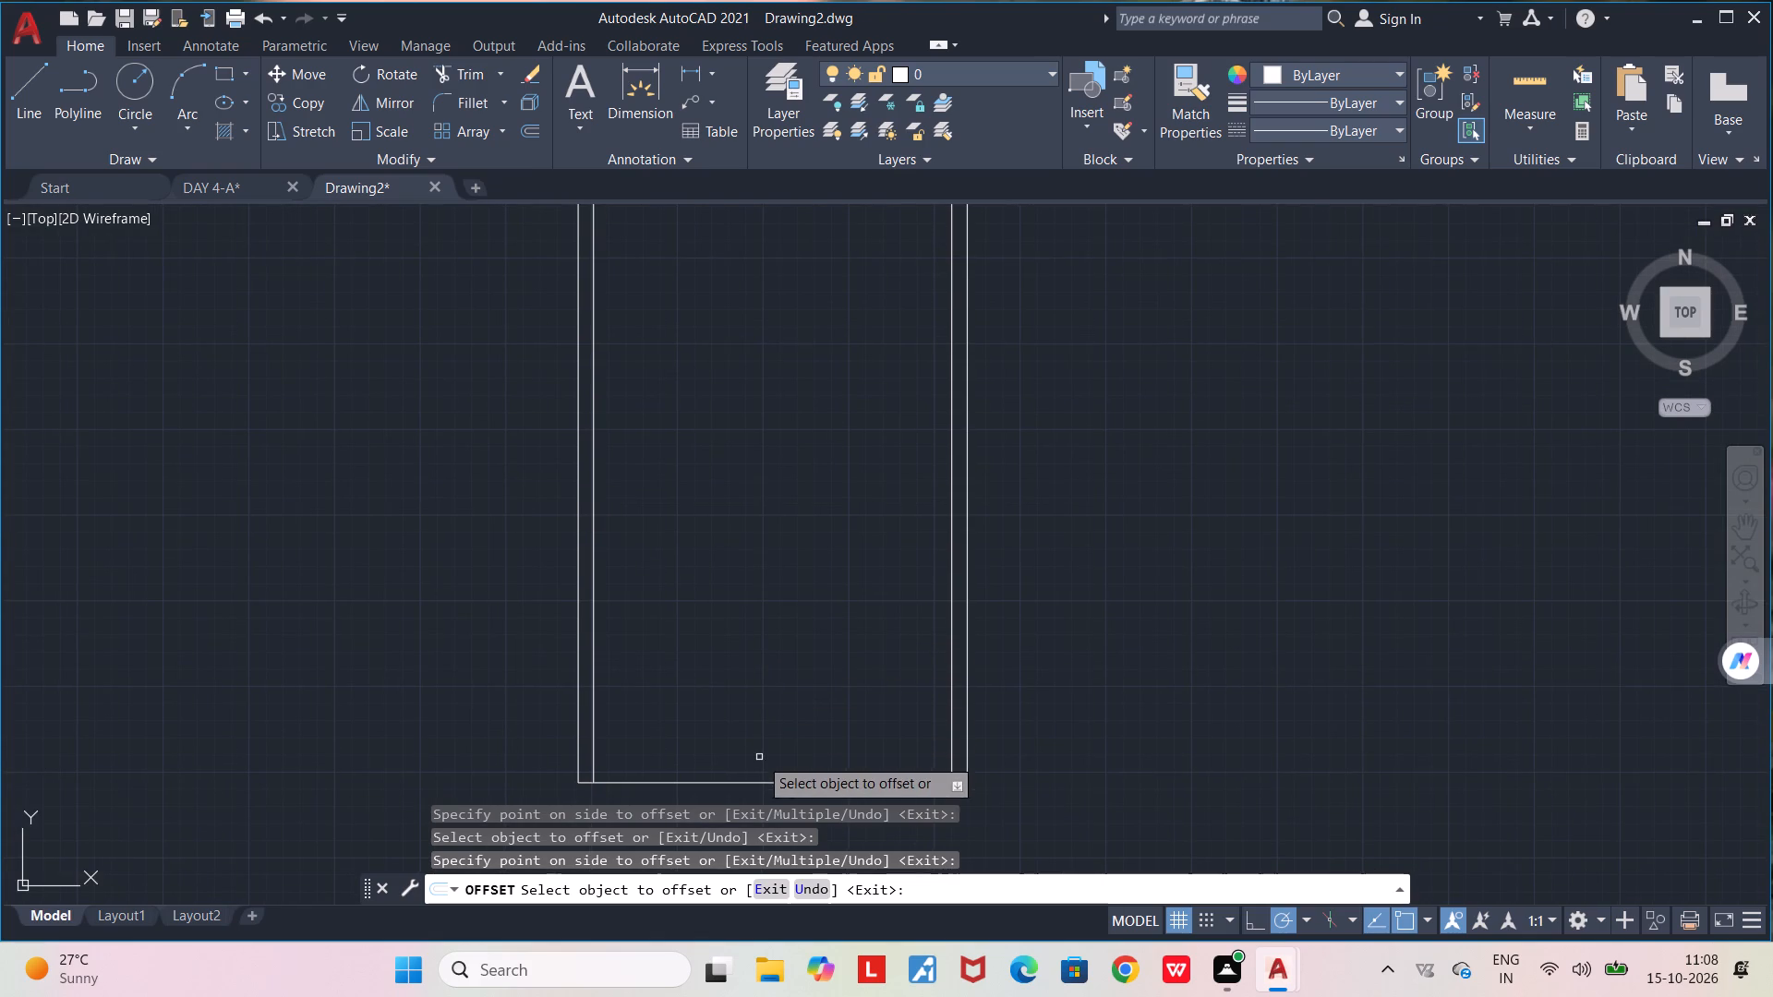
left_click(764, 782)
left_click(757, 767)
middle_click_drag(741, 638, 754, 647)
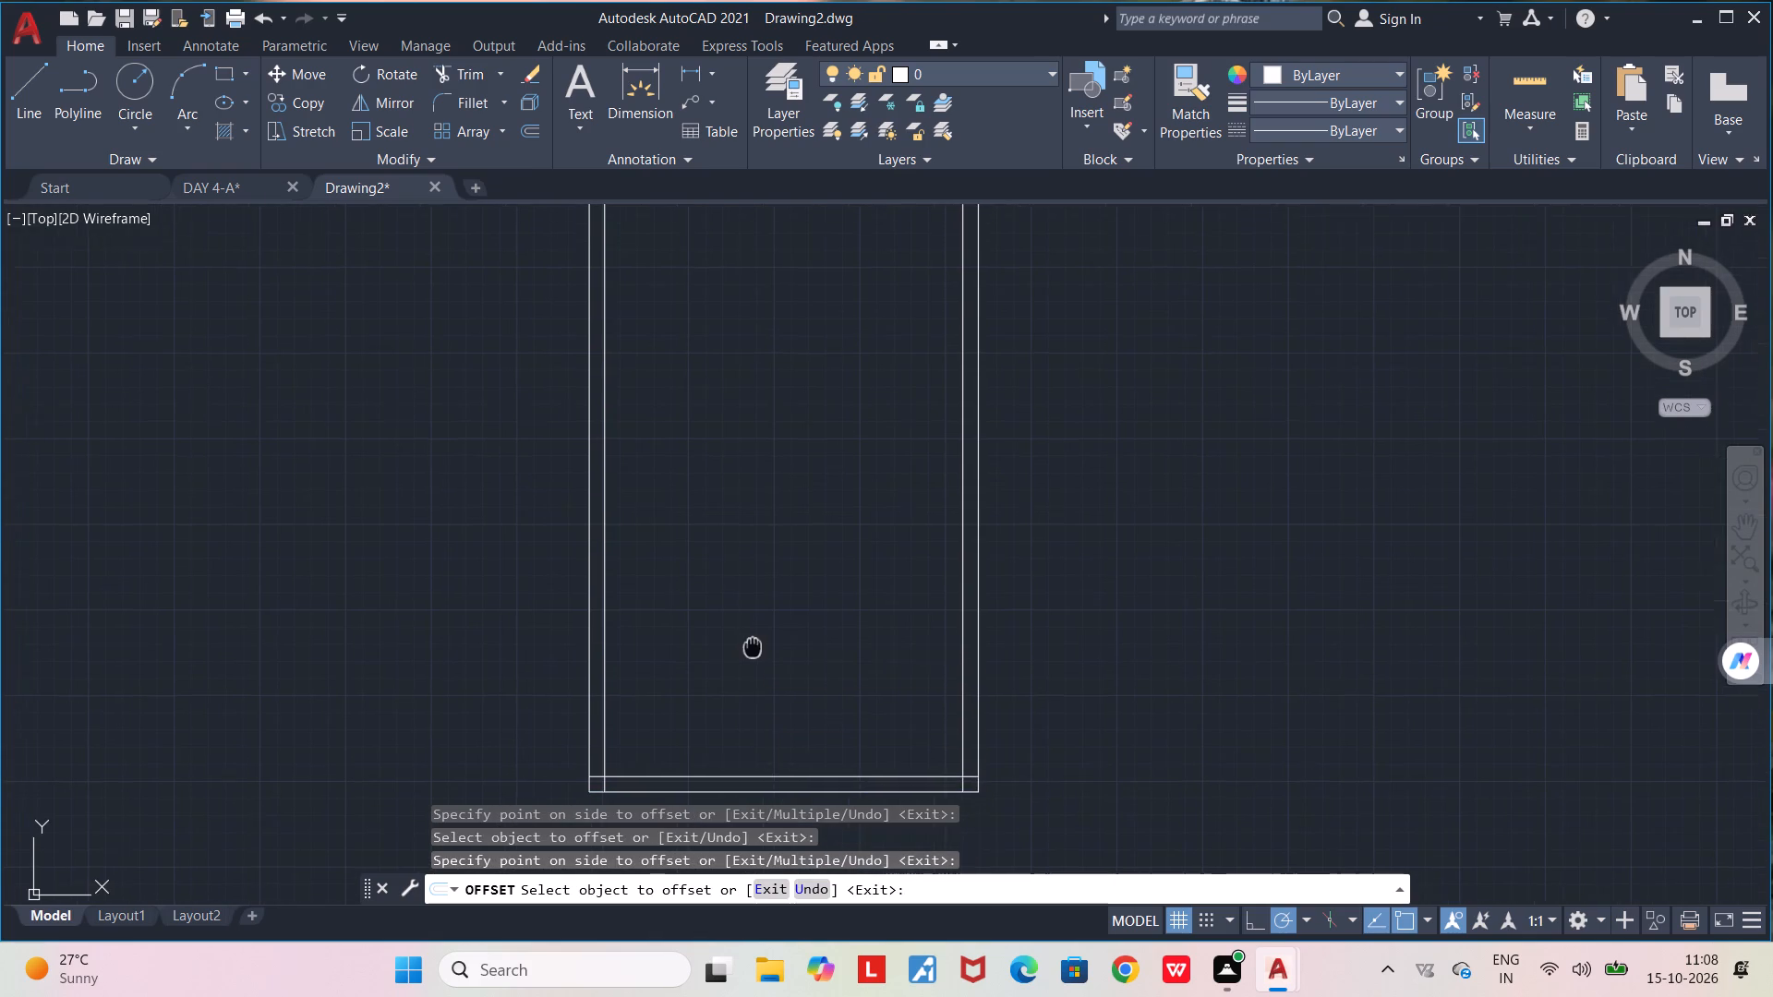
middle_click_drag(754, 647, 765, 684)
scroll(761, 682, "down", 3)
key("space")
Offset the rectangle's top edge 18" inward.
scroll(756, 539, "up", 1)
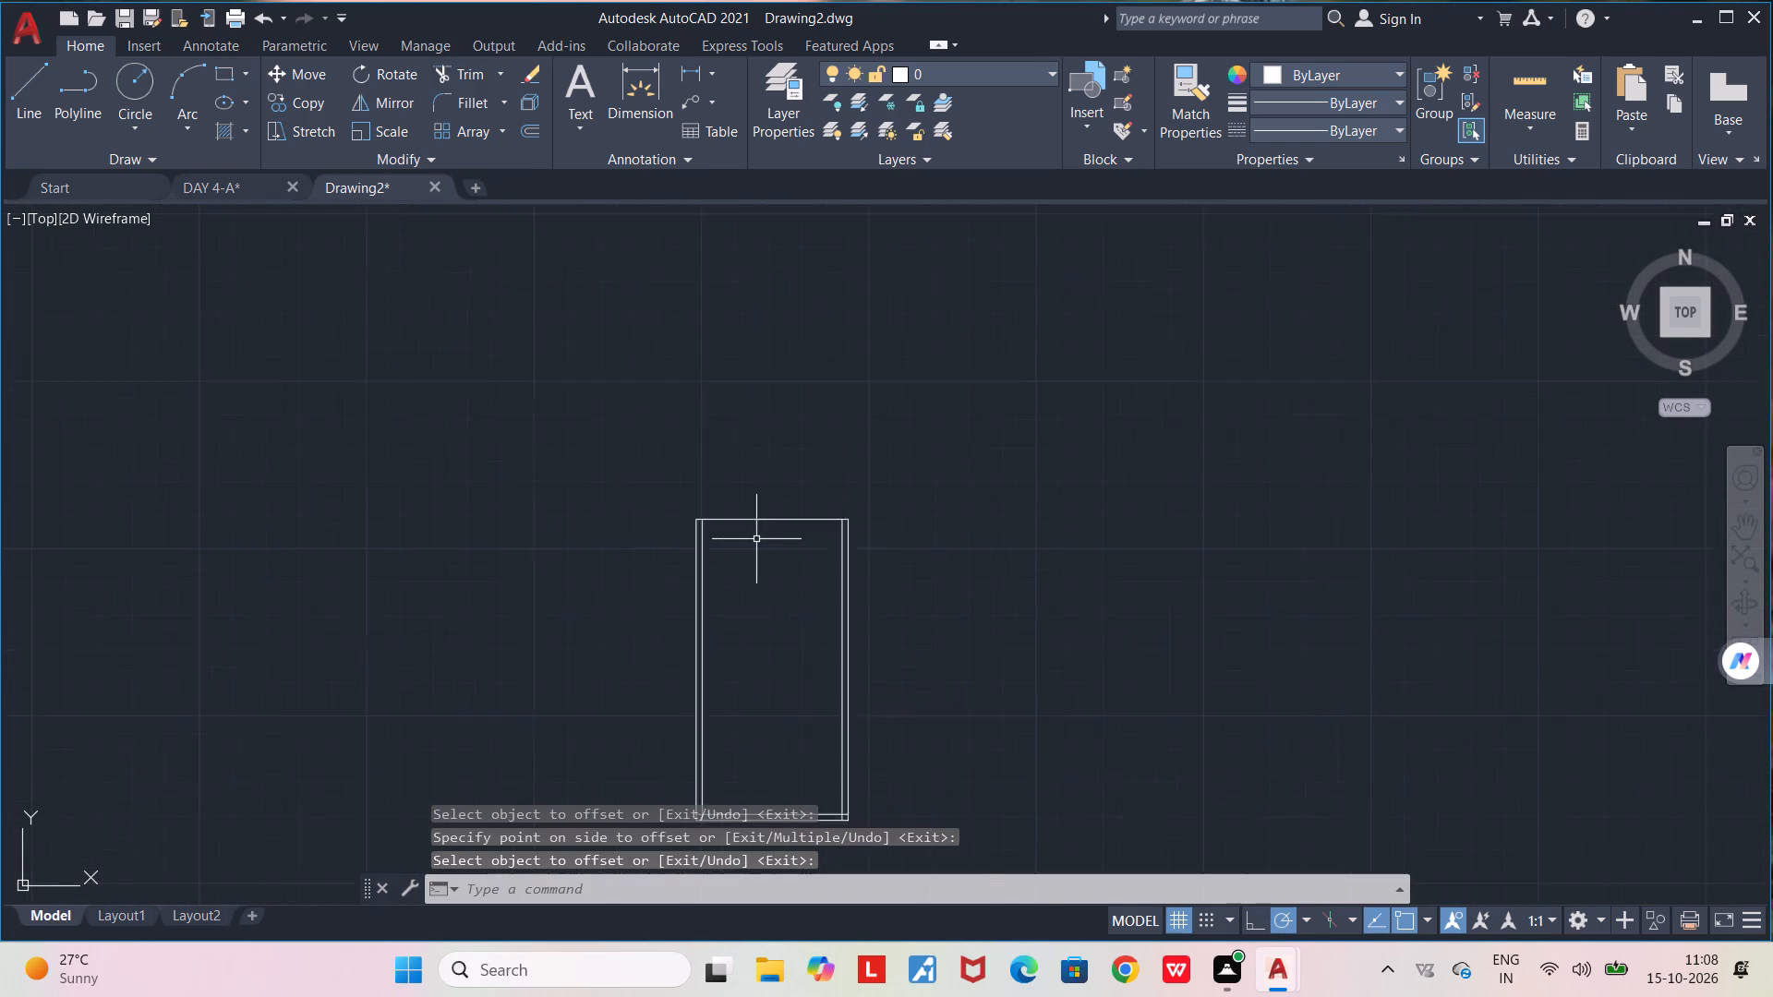
scroll(756, 539, "up", 2)
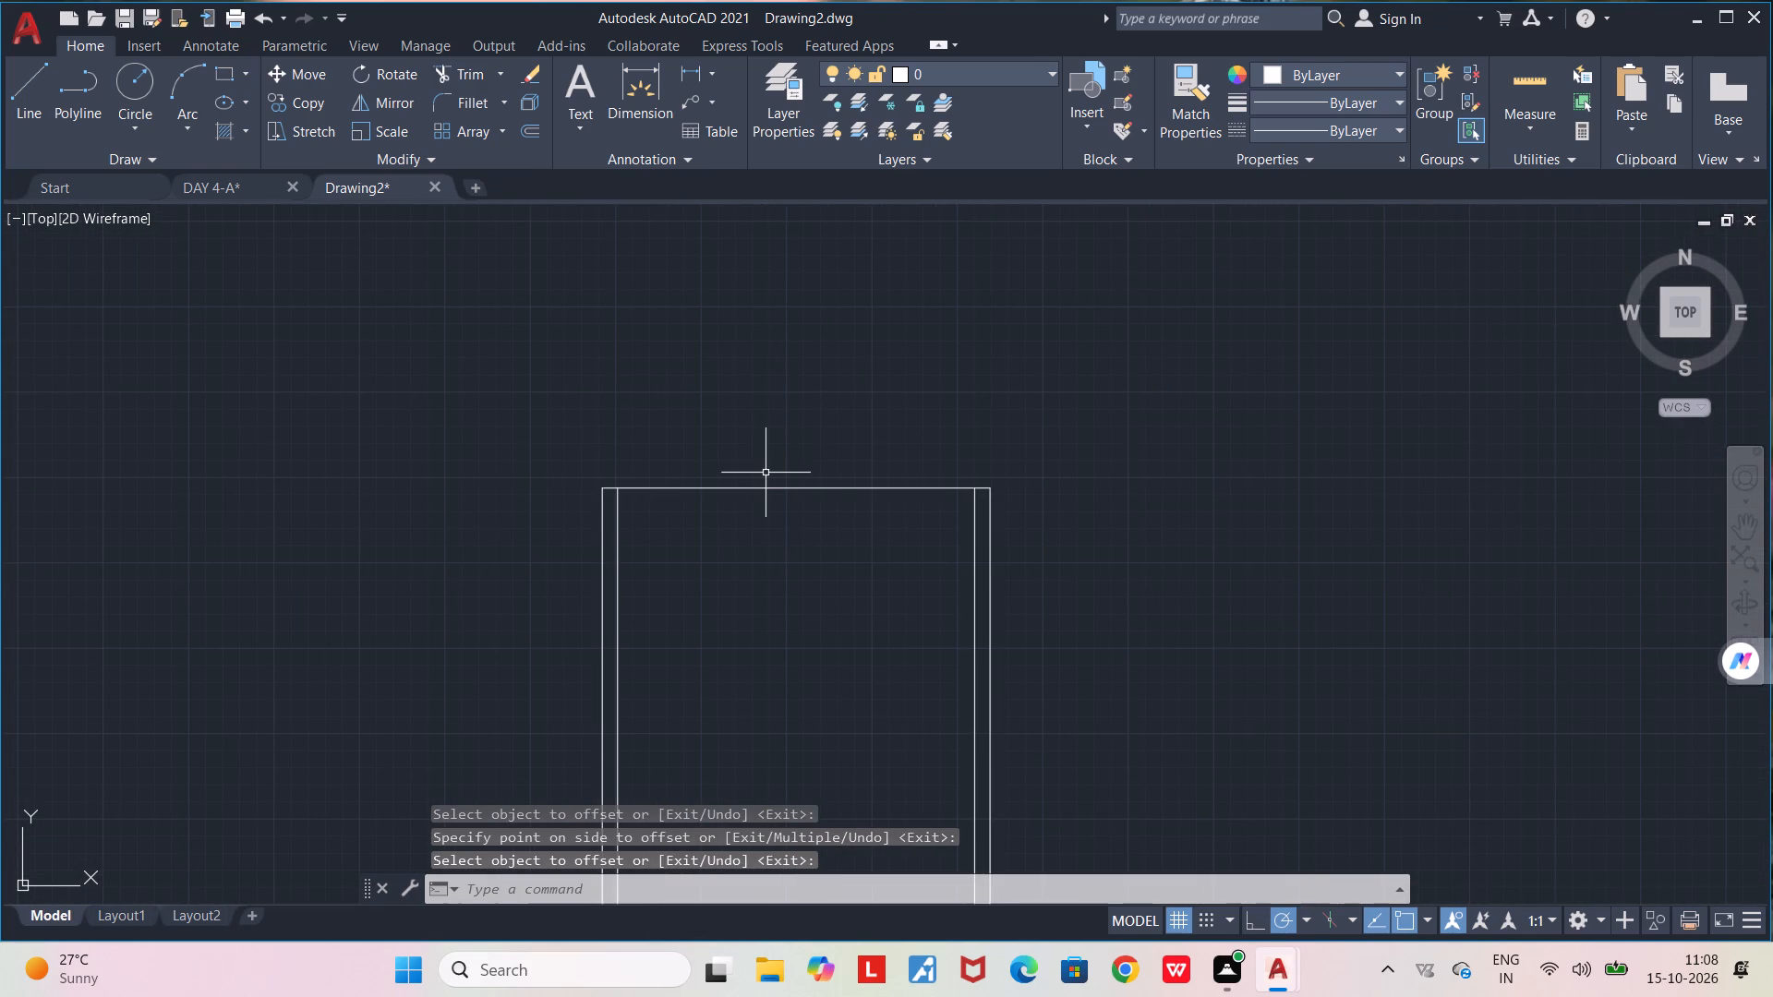
key("o")
type("FF")
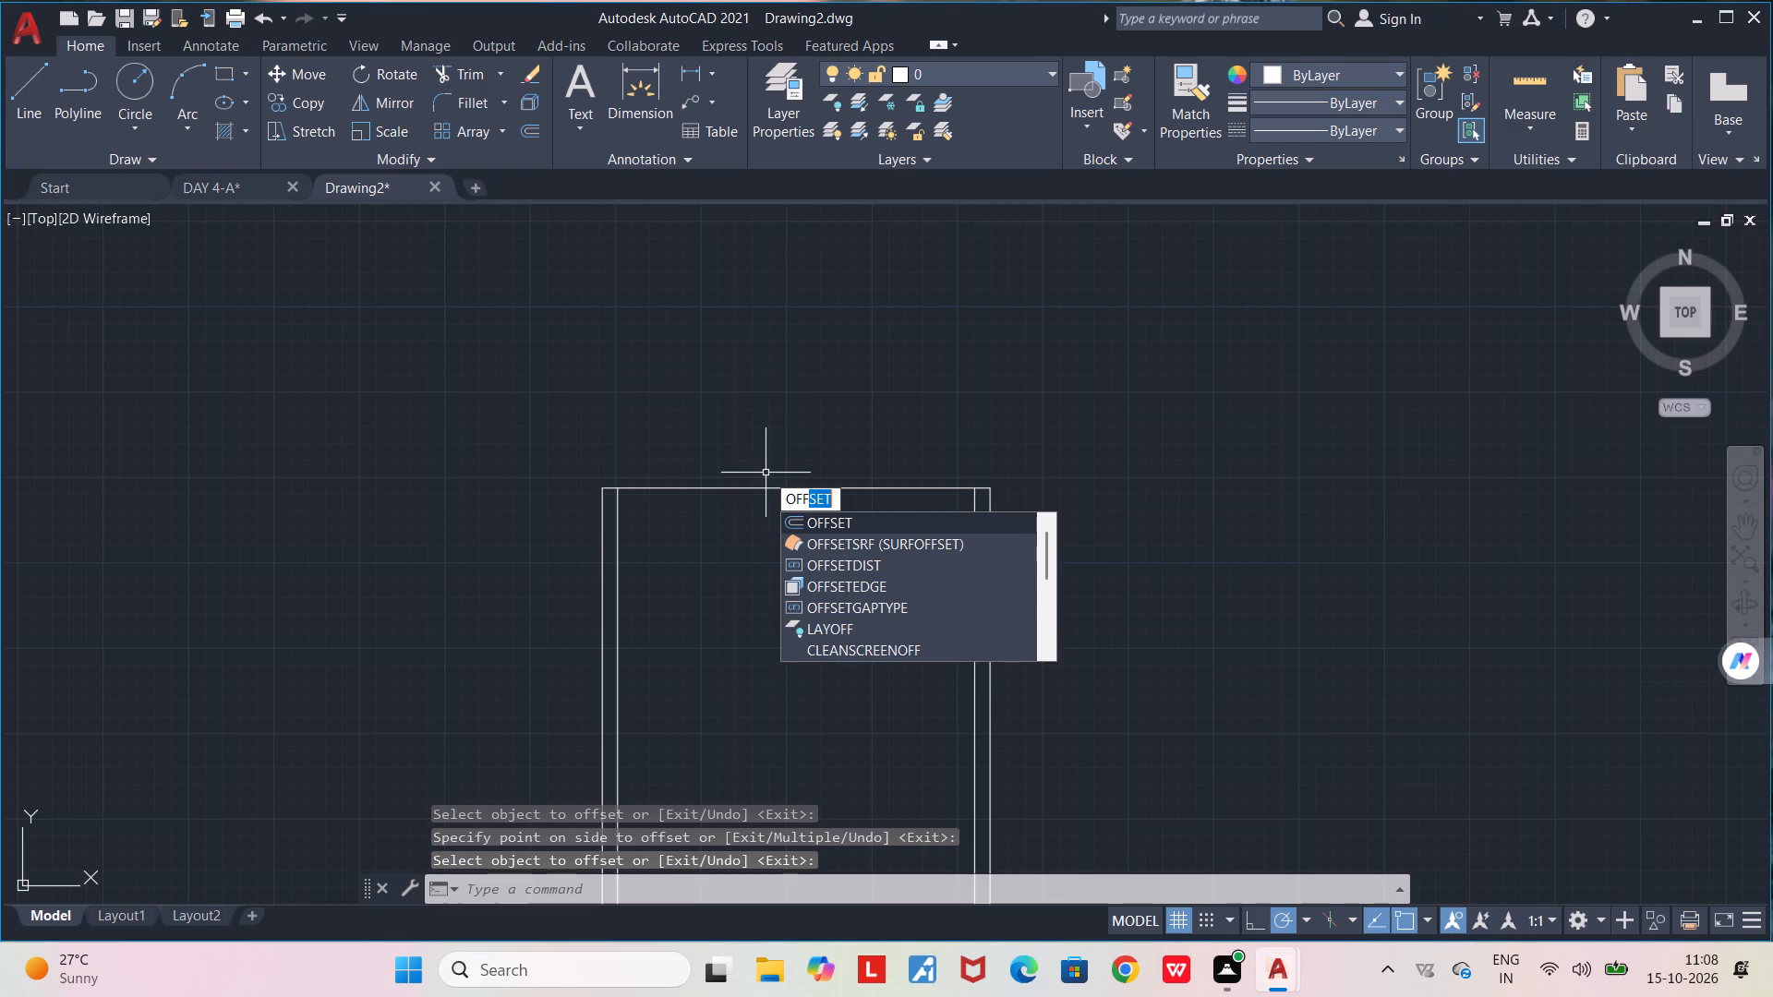
key("Return")
left_click(779, 492)
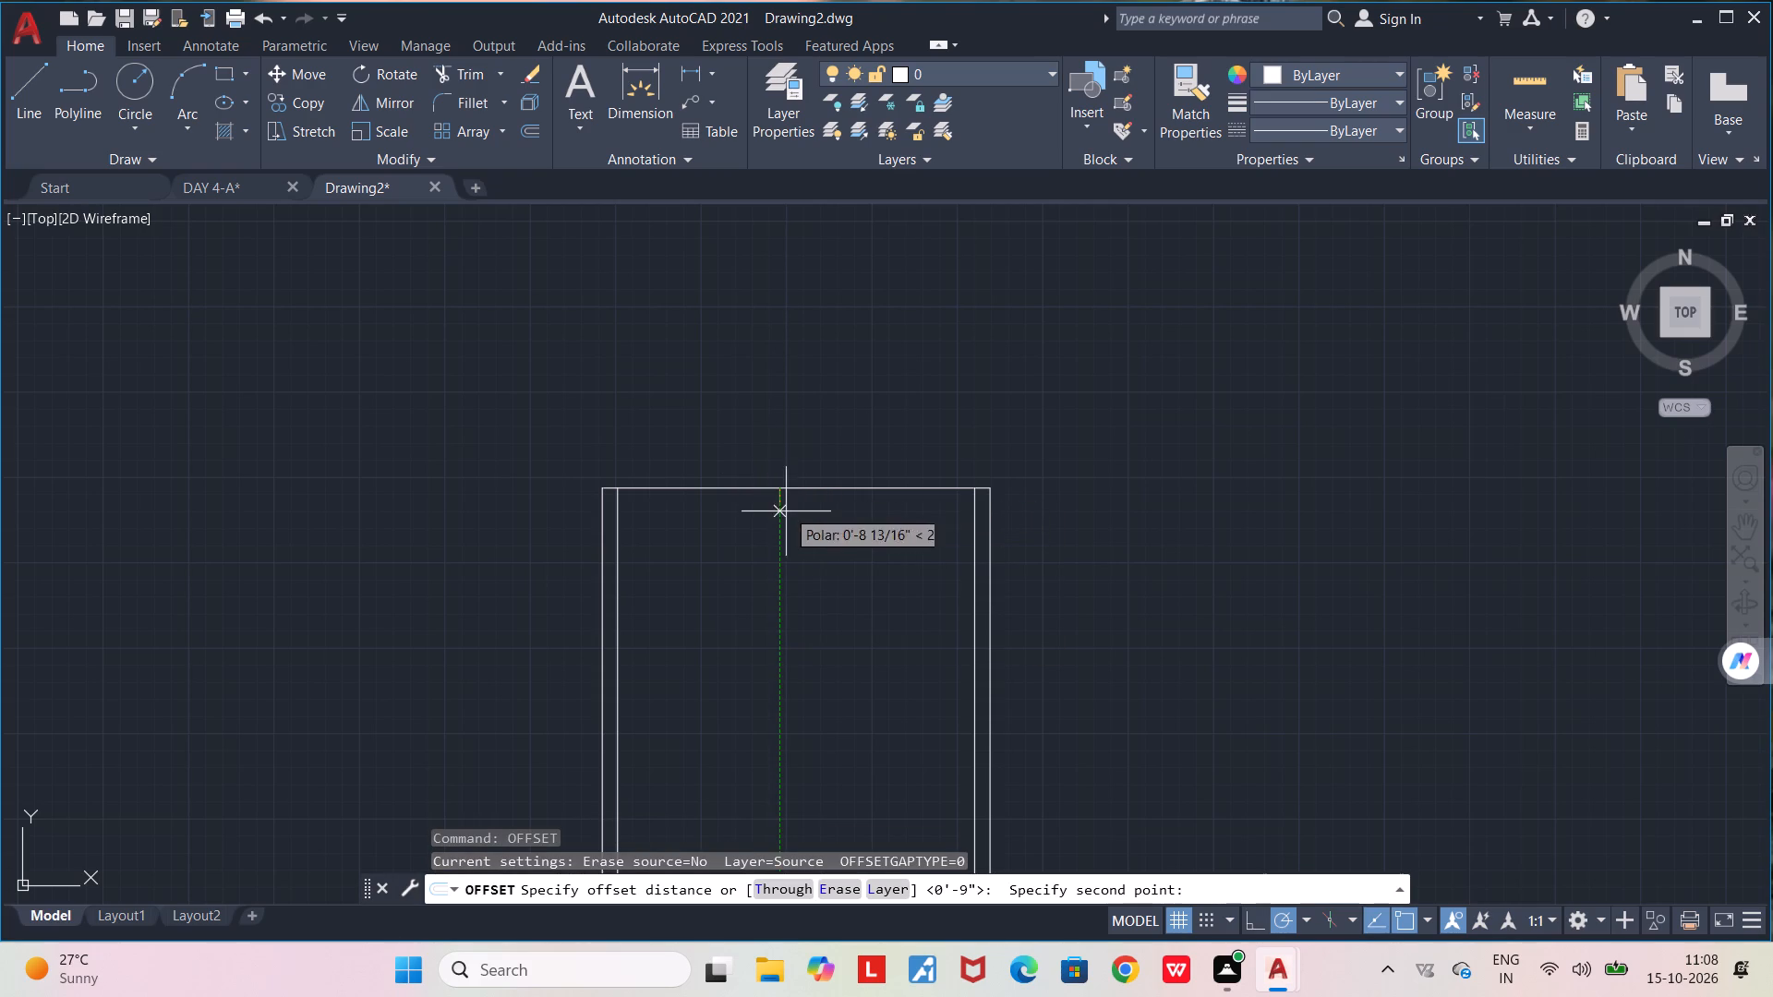
type("18\"")
key("Return")
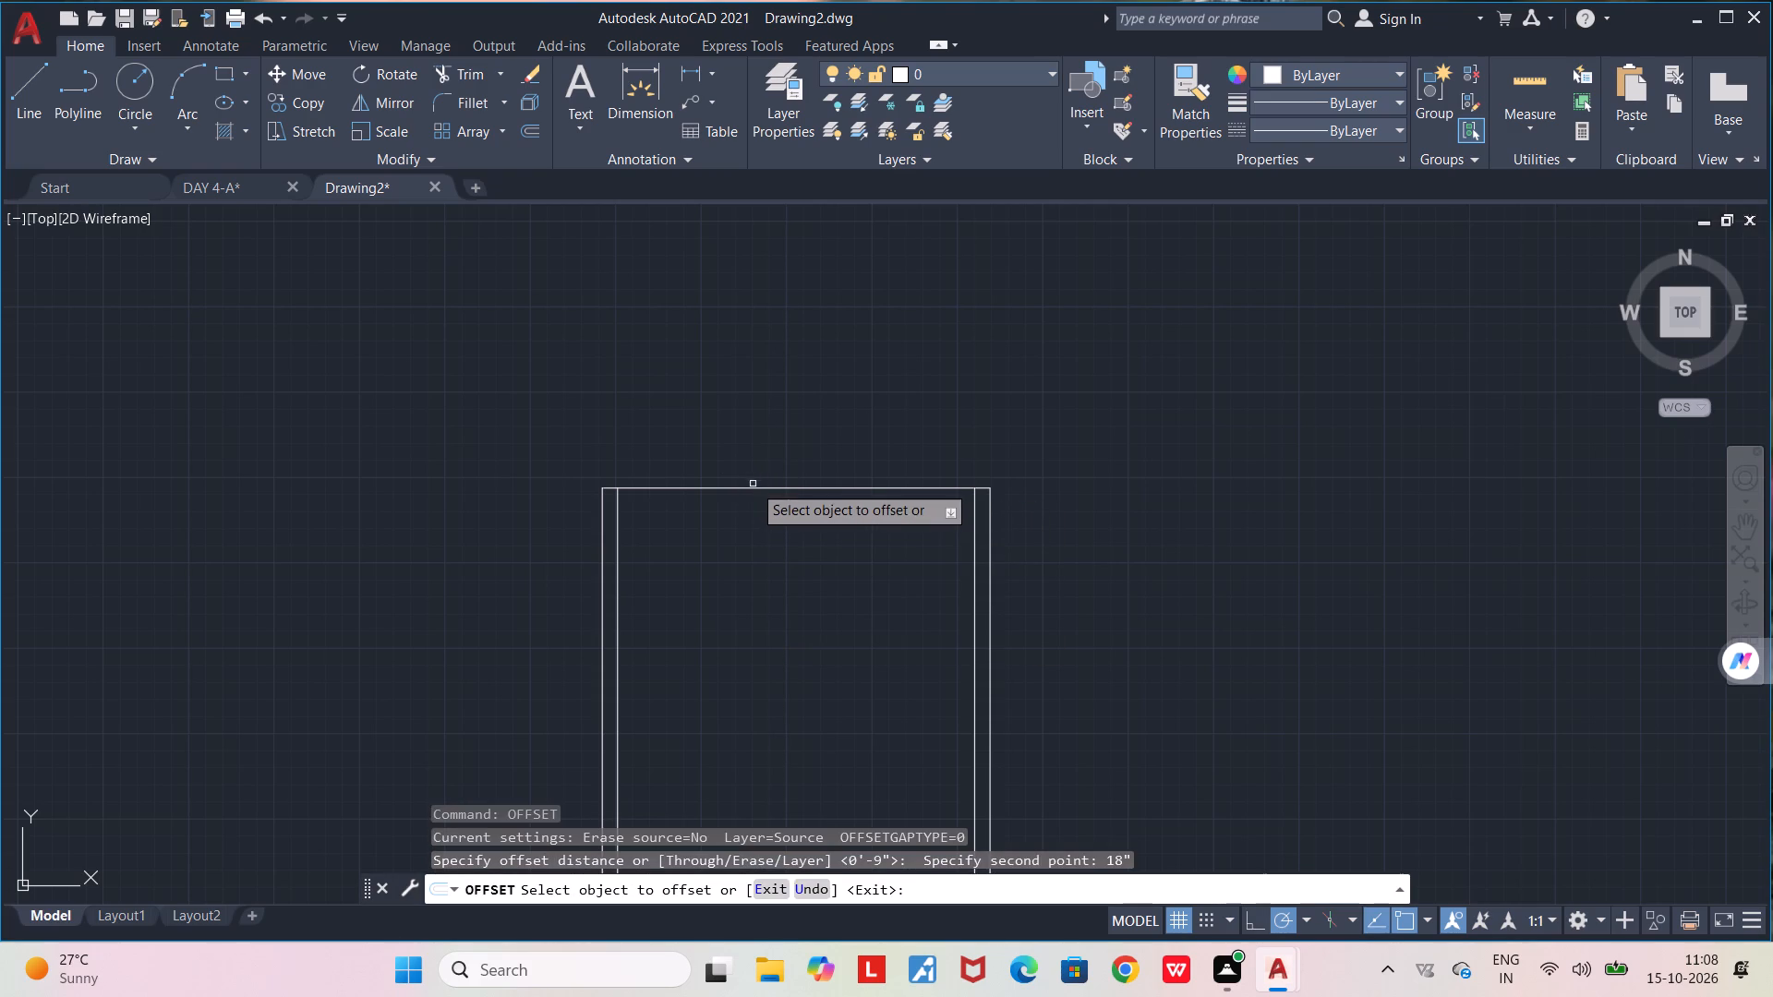
left_click(757, 486)
left_click(768, 554)
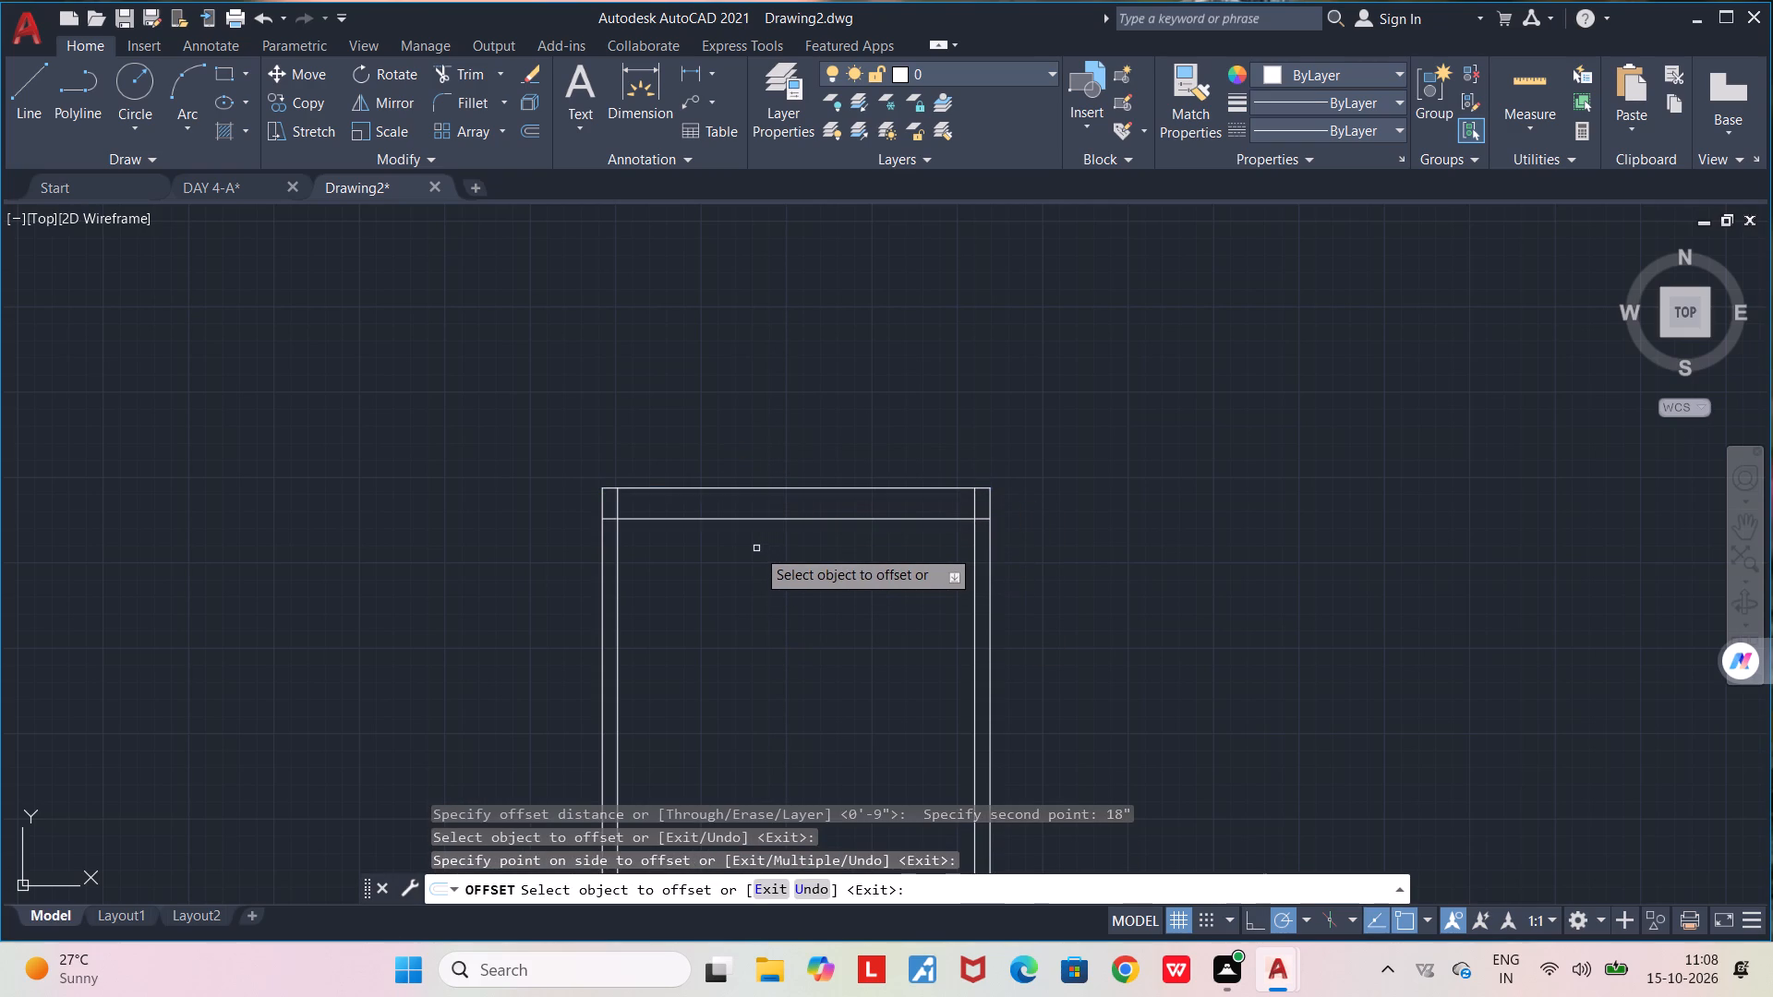
key("space")
Draw a short vertical line across the 18" top band, just right of the left wall's inner face, running slightly past the top edge.
scroll(756, 548, "up", 1)
middle_click_drag(756, 548, 747, 543)
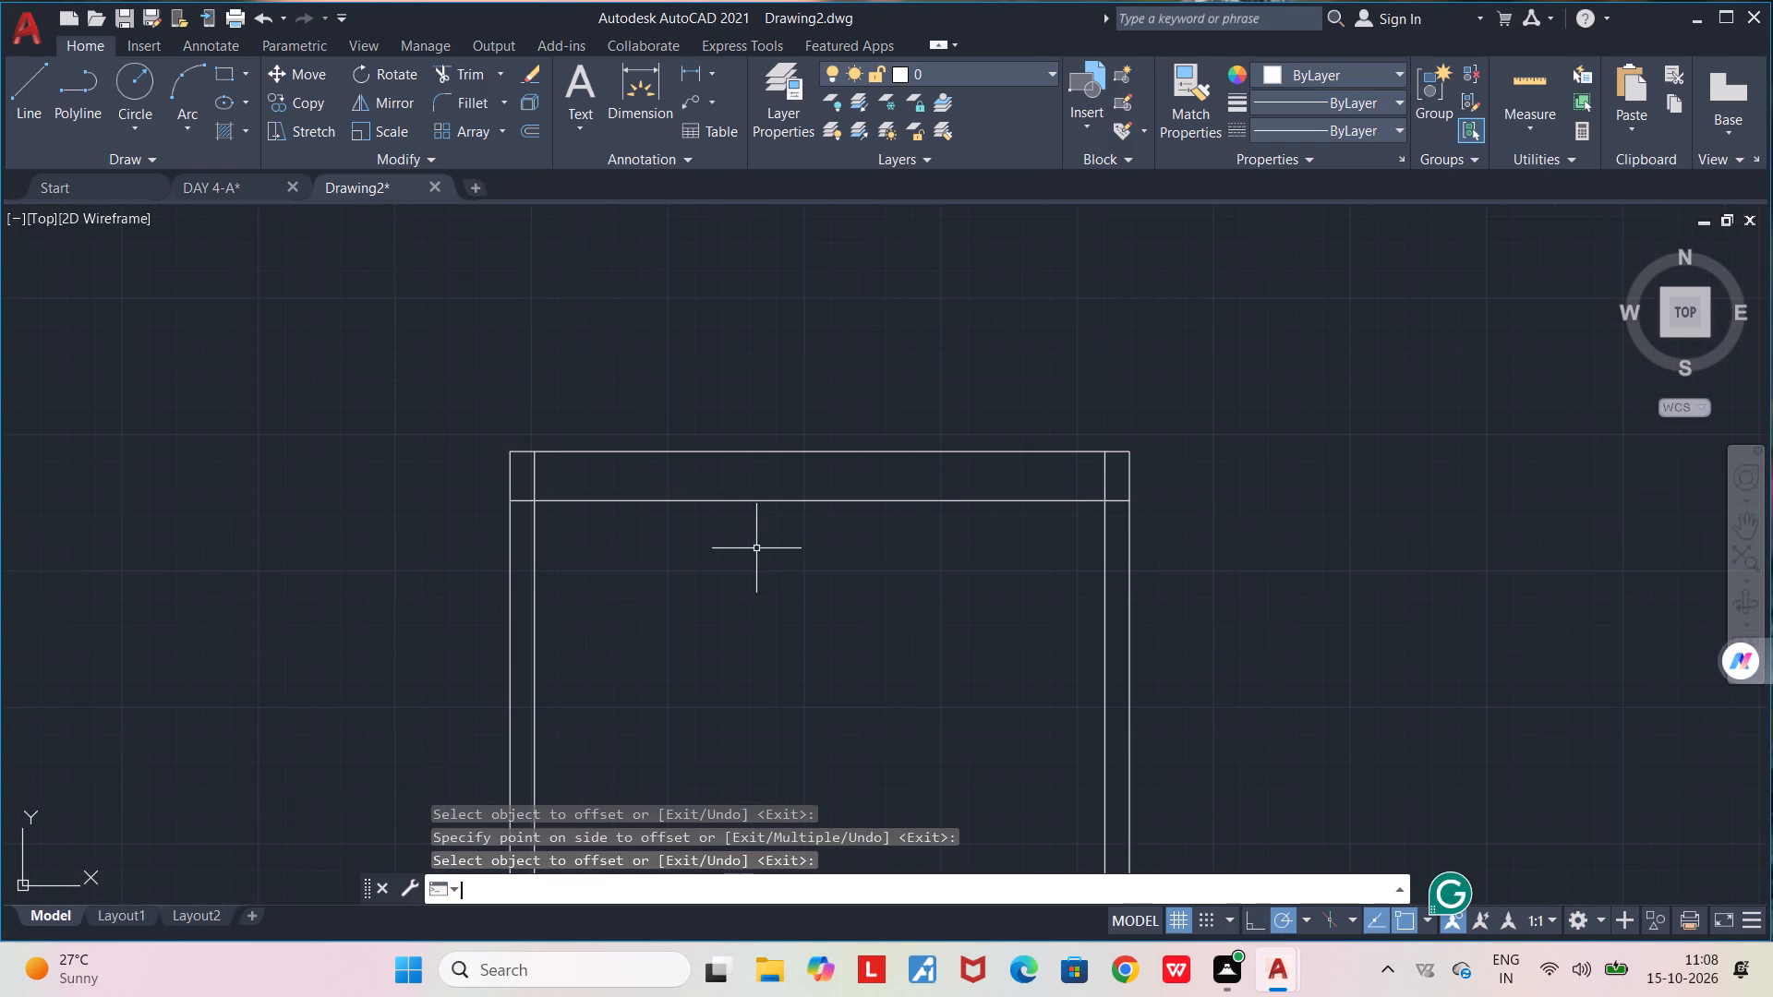
middle_click_drag(747, 543, 732, 432)
scroll(732, 432, "down", 2)
scroll(733, 499, "up", 1)
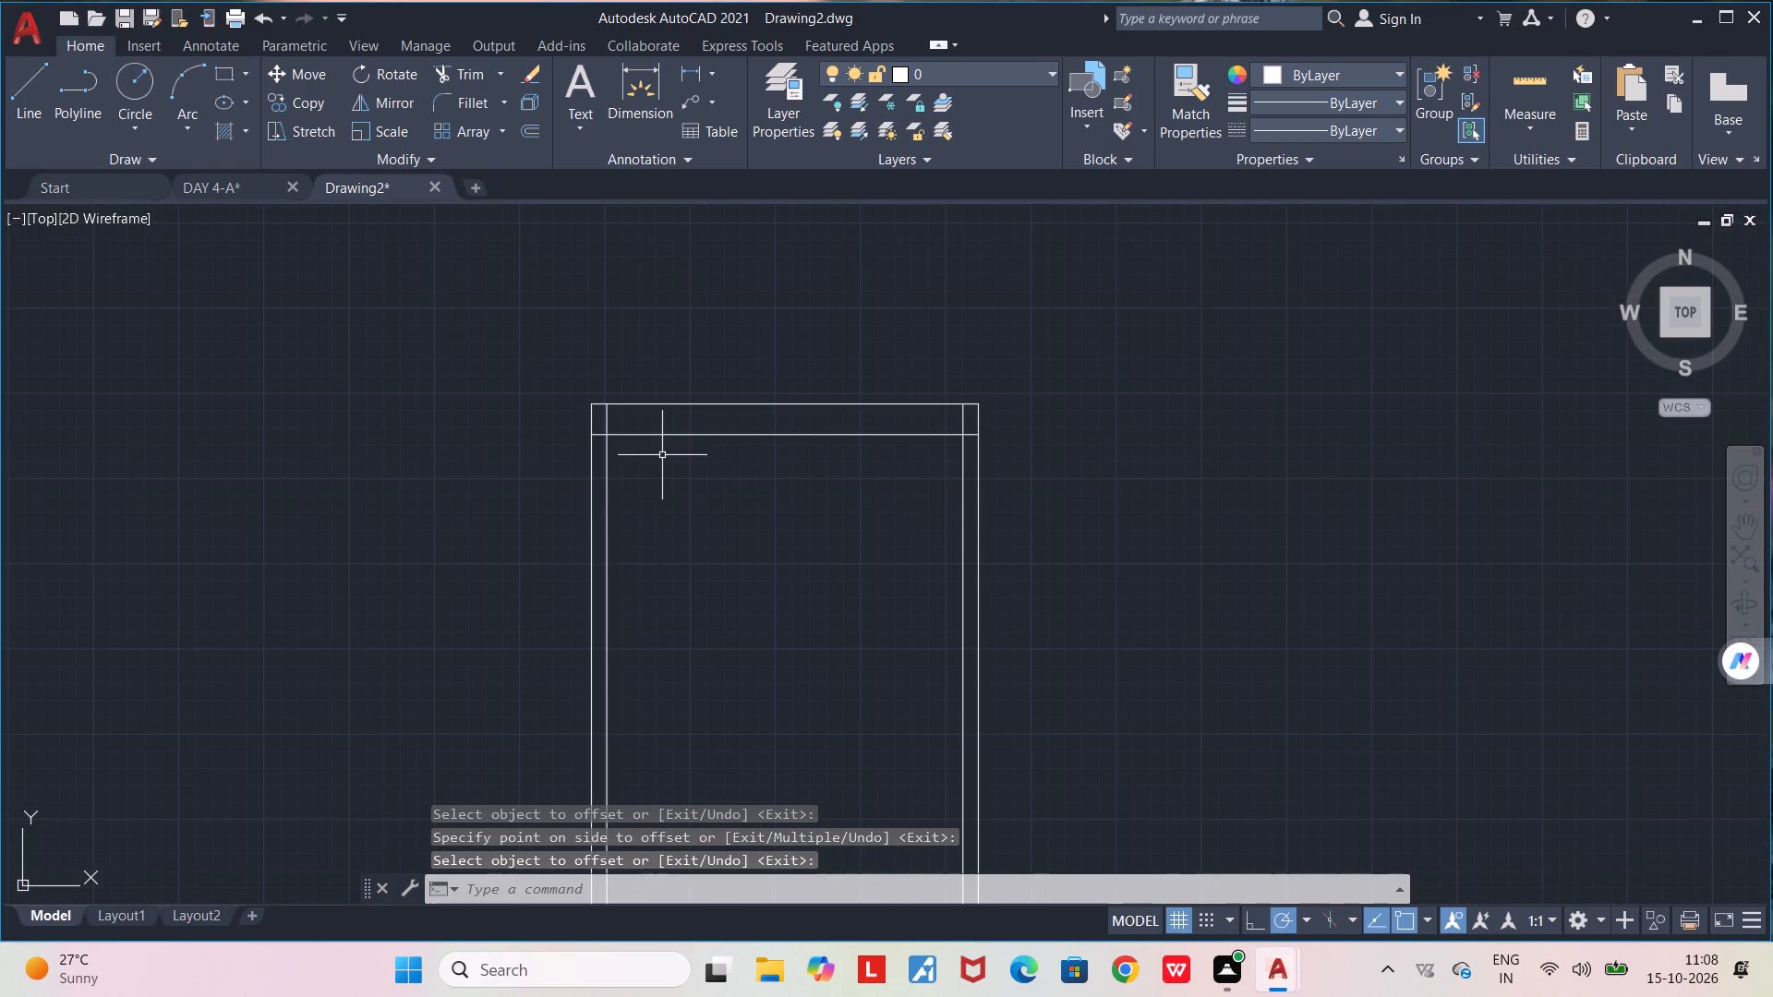
scroll(661, 454, "up", 1)
middle_click_drag(661, 454, 693, 582)
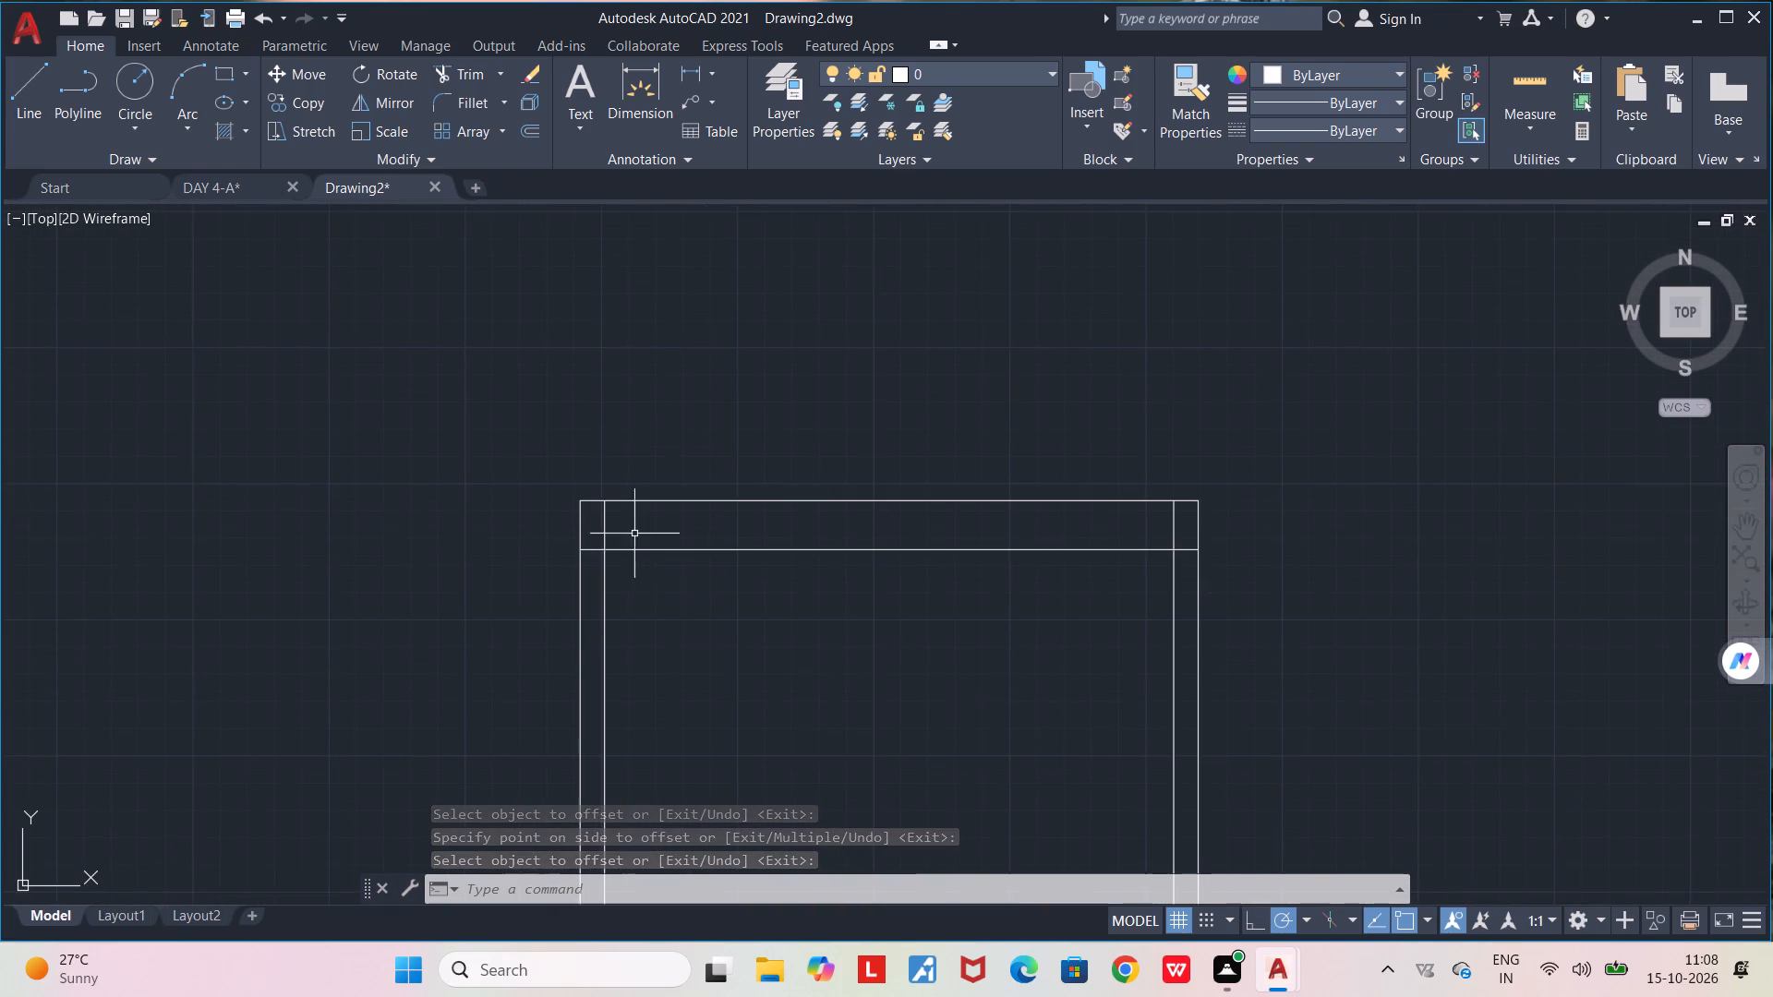
scroll(625, 529, "up", 1)
key("l")
key("Return")
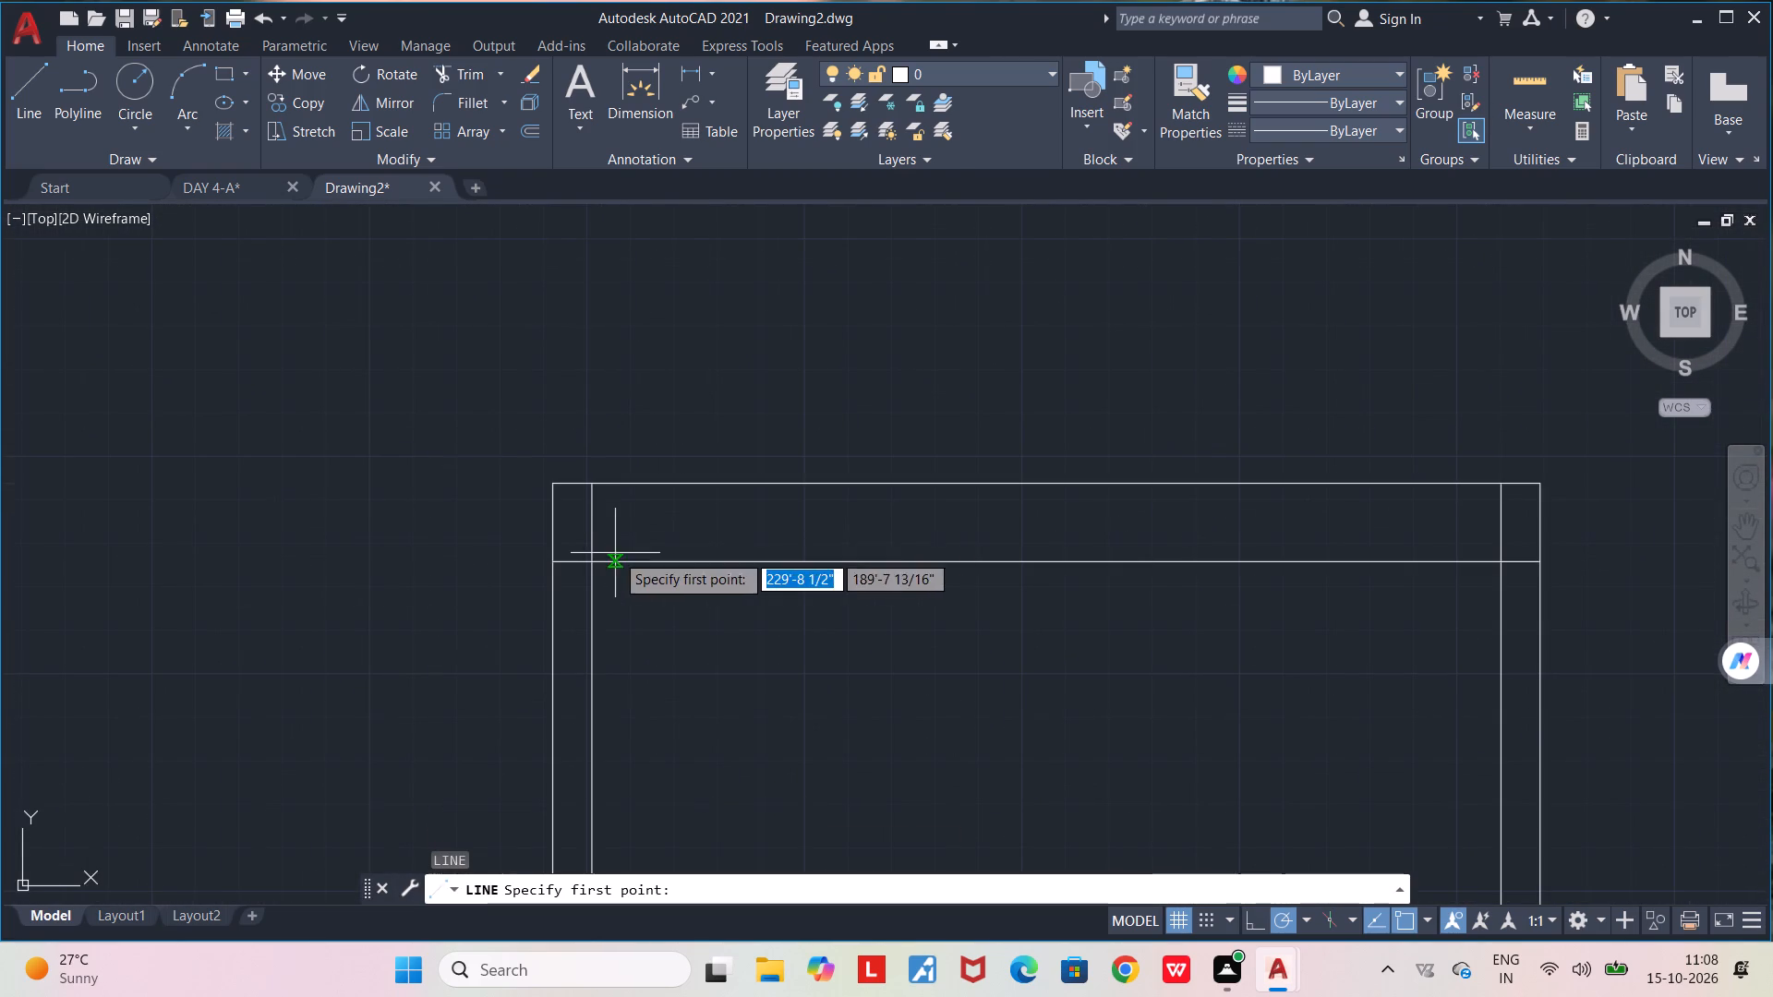
scroll(615, 553, "up", 3)
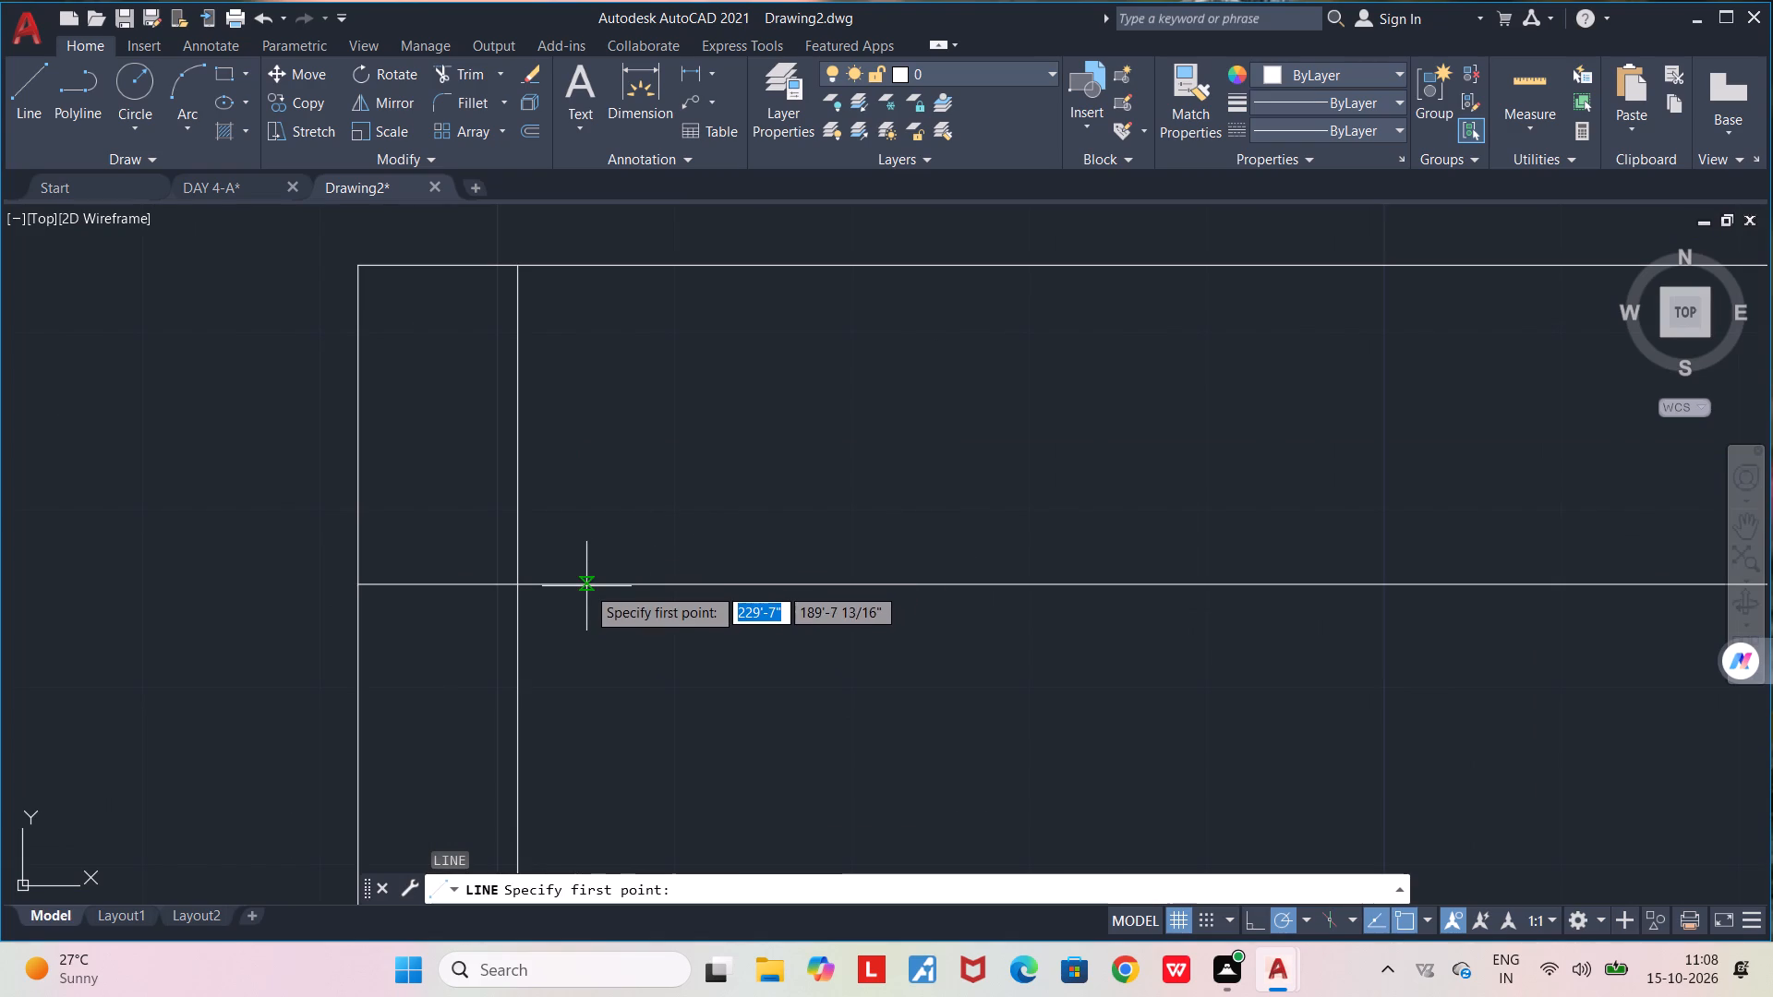
left_click(586, 586)
left_click(589, 243)
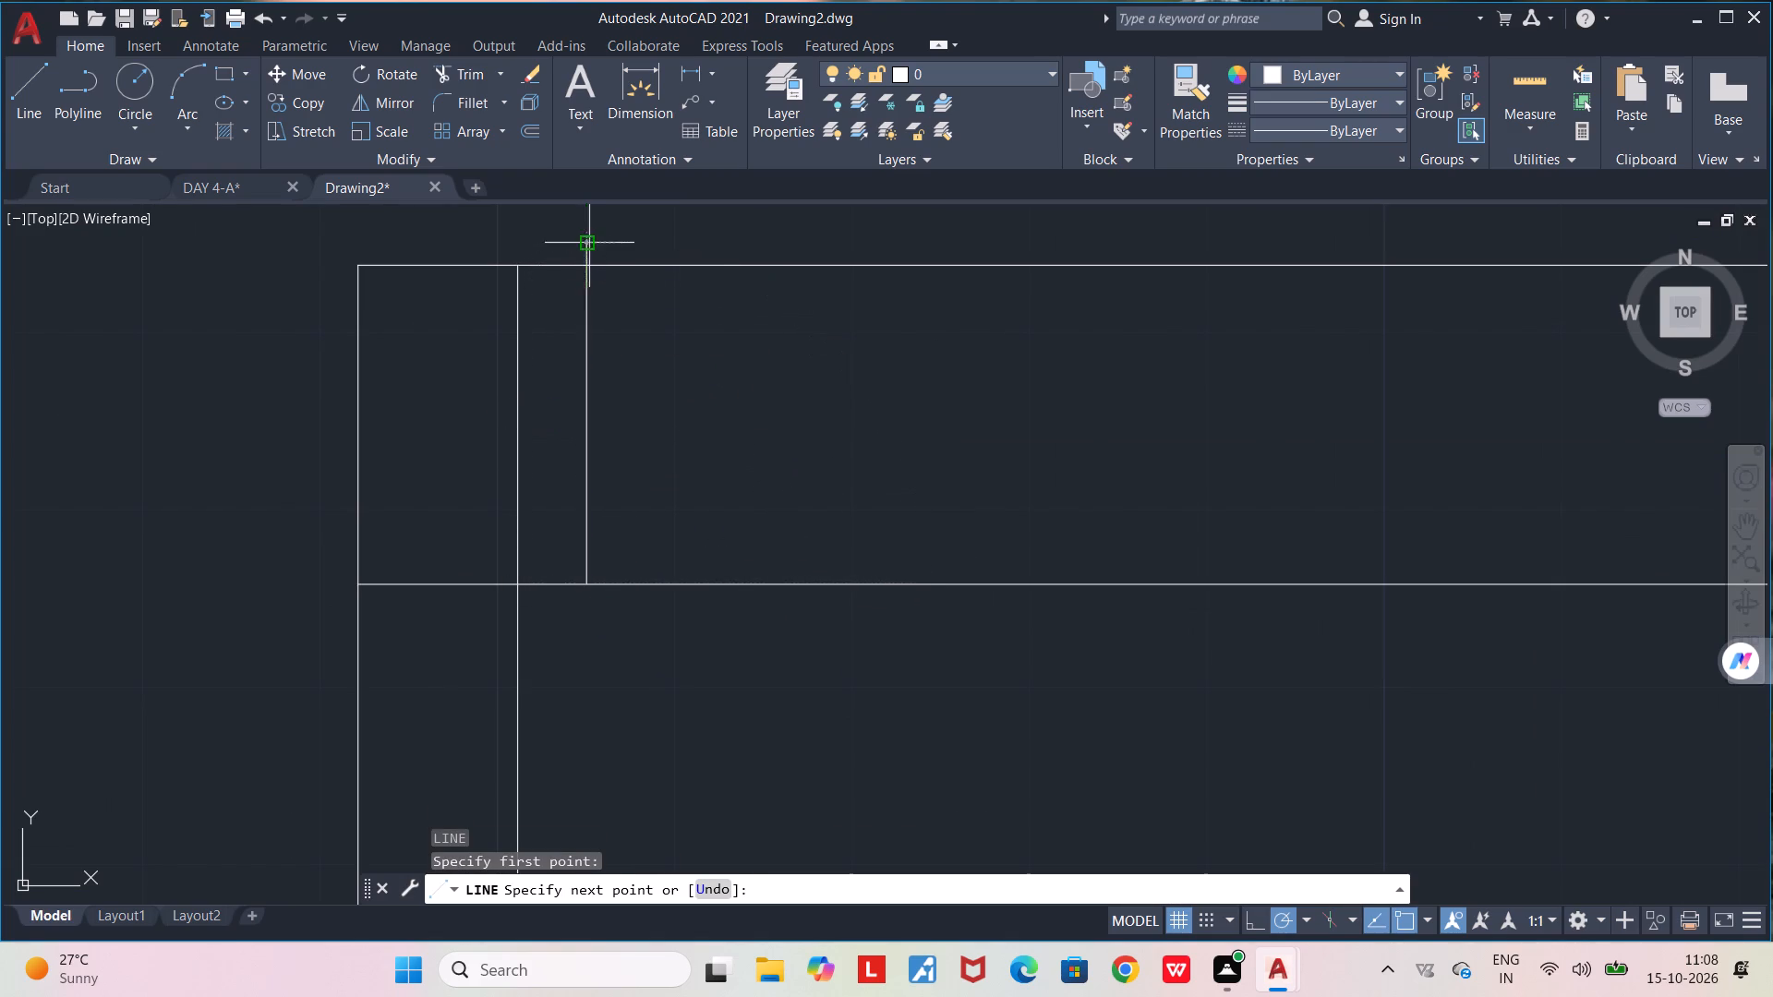
key("space")
Trim the overlapping inner wall lines at the upper-left corner and the short line's overshoot above the top edge.
type("TR")
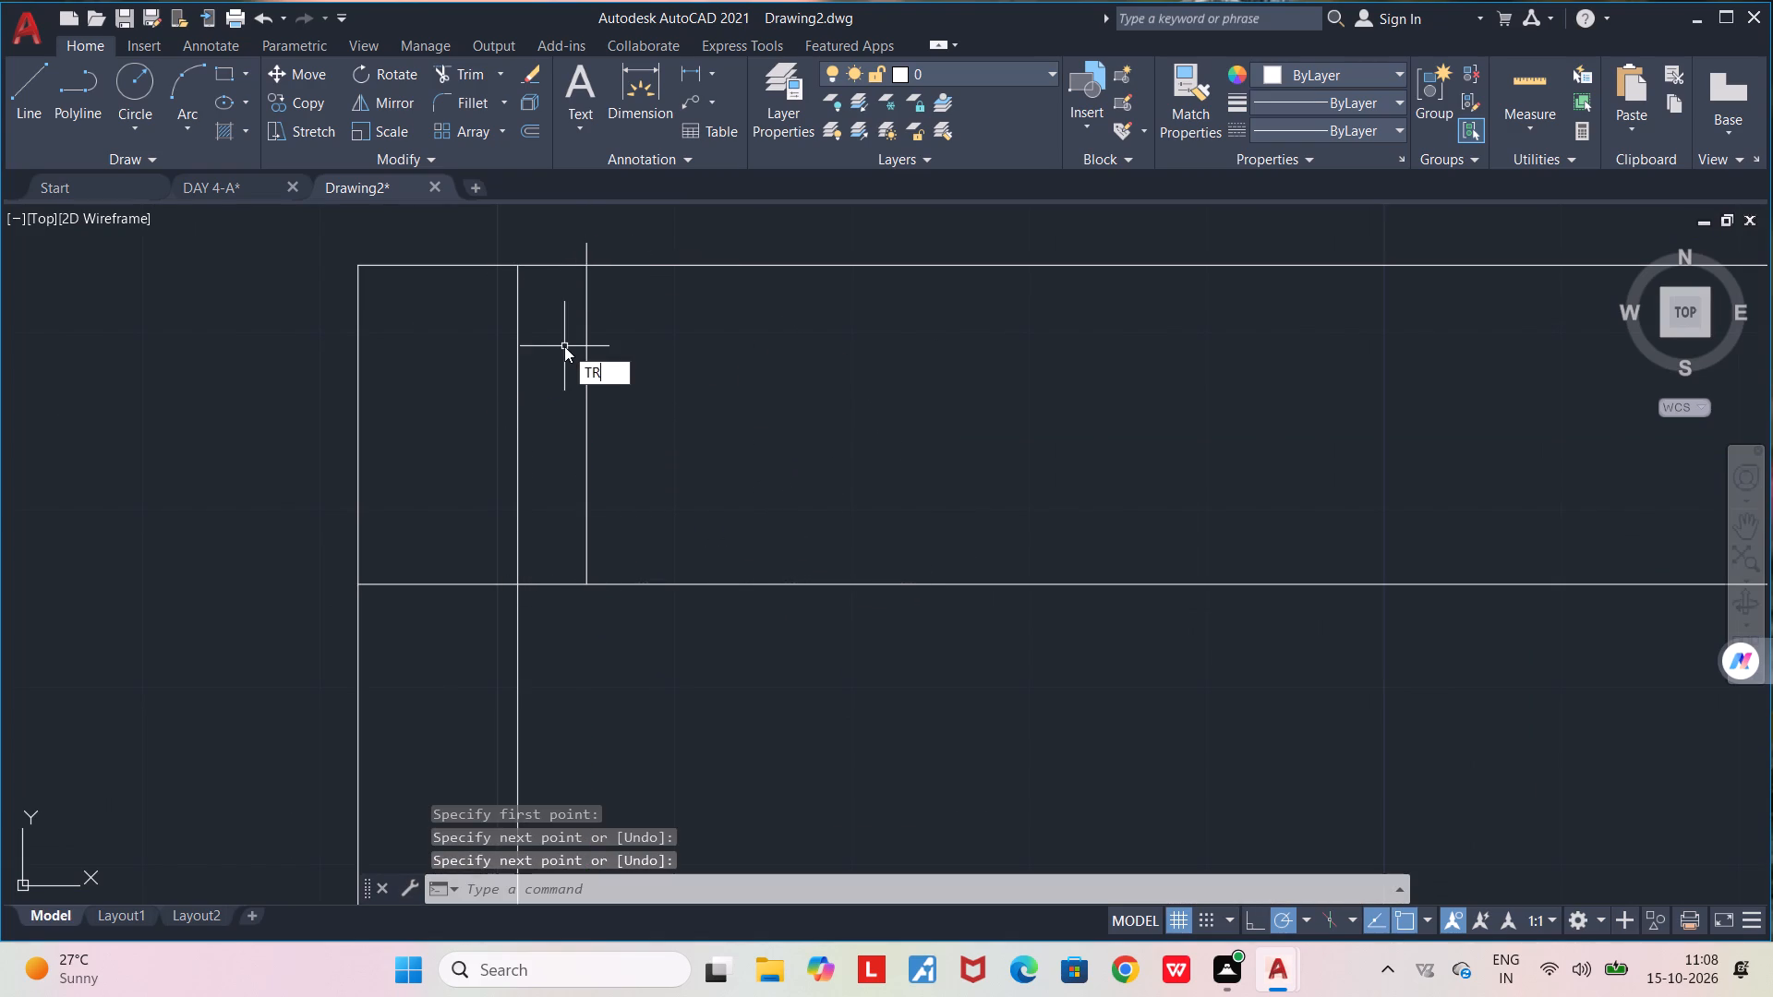
key("Return")
left_click_drag(484, 598, 489, 462)
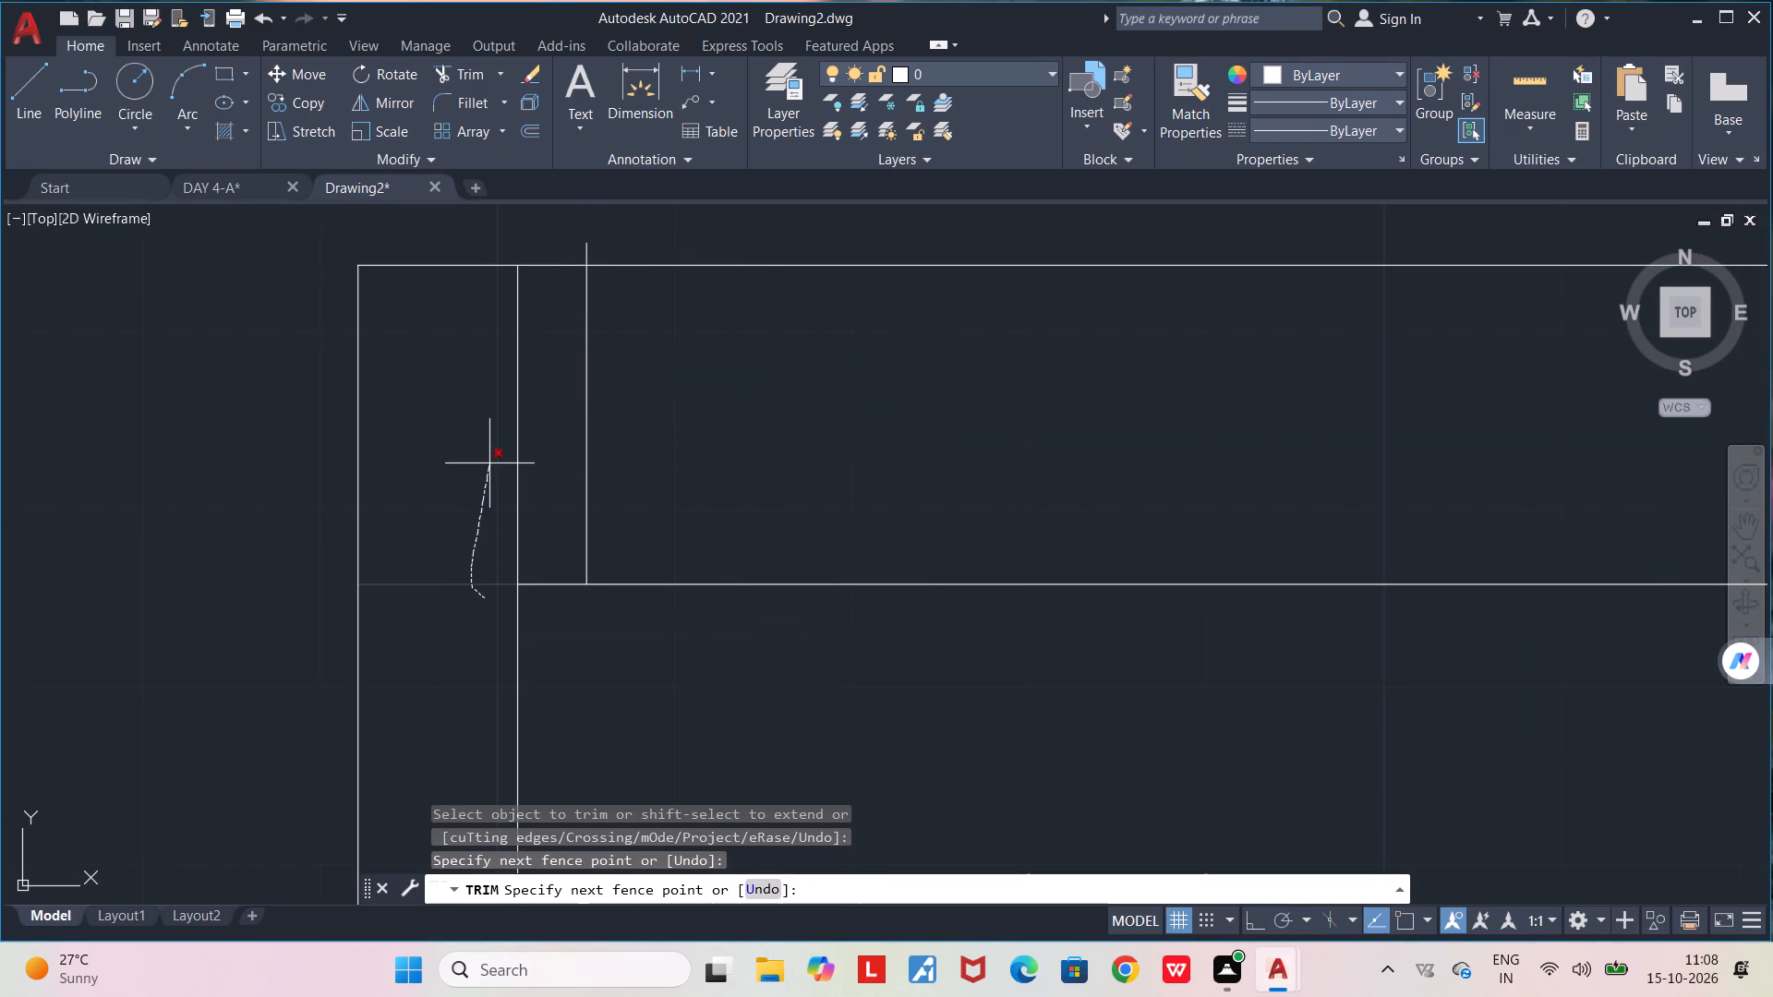
left_click_drag(489, 462, 541, 459)
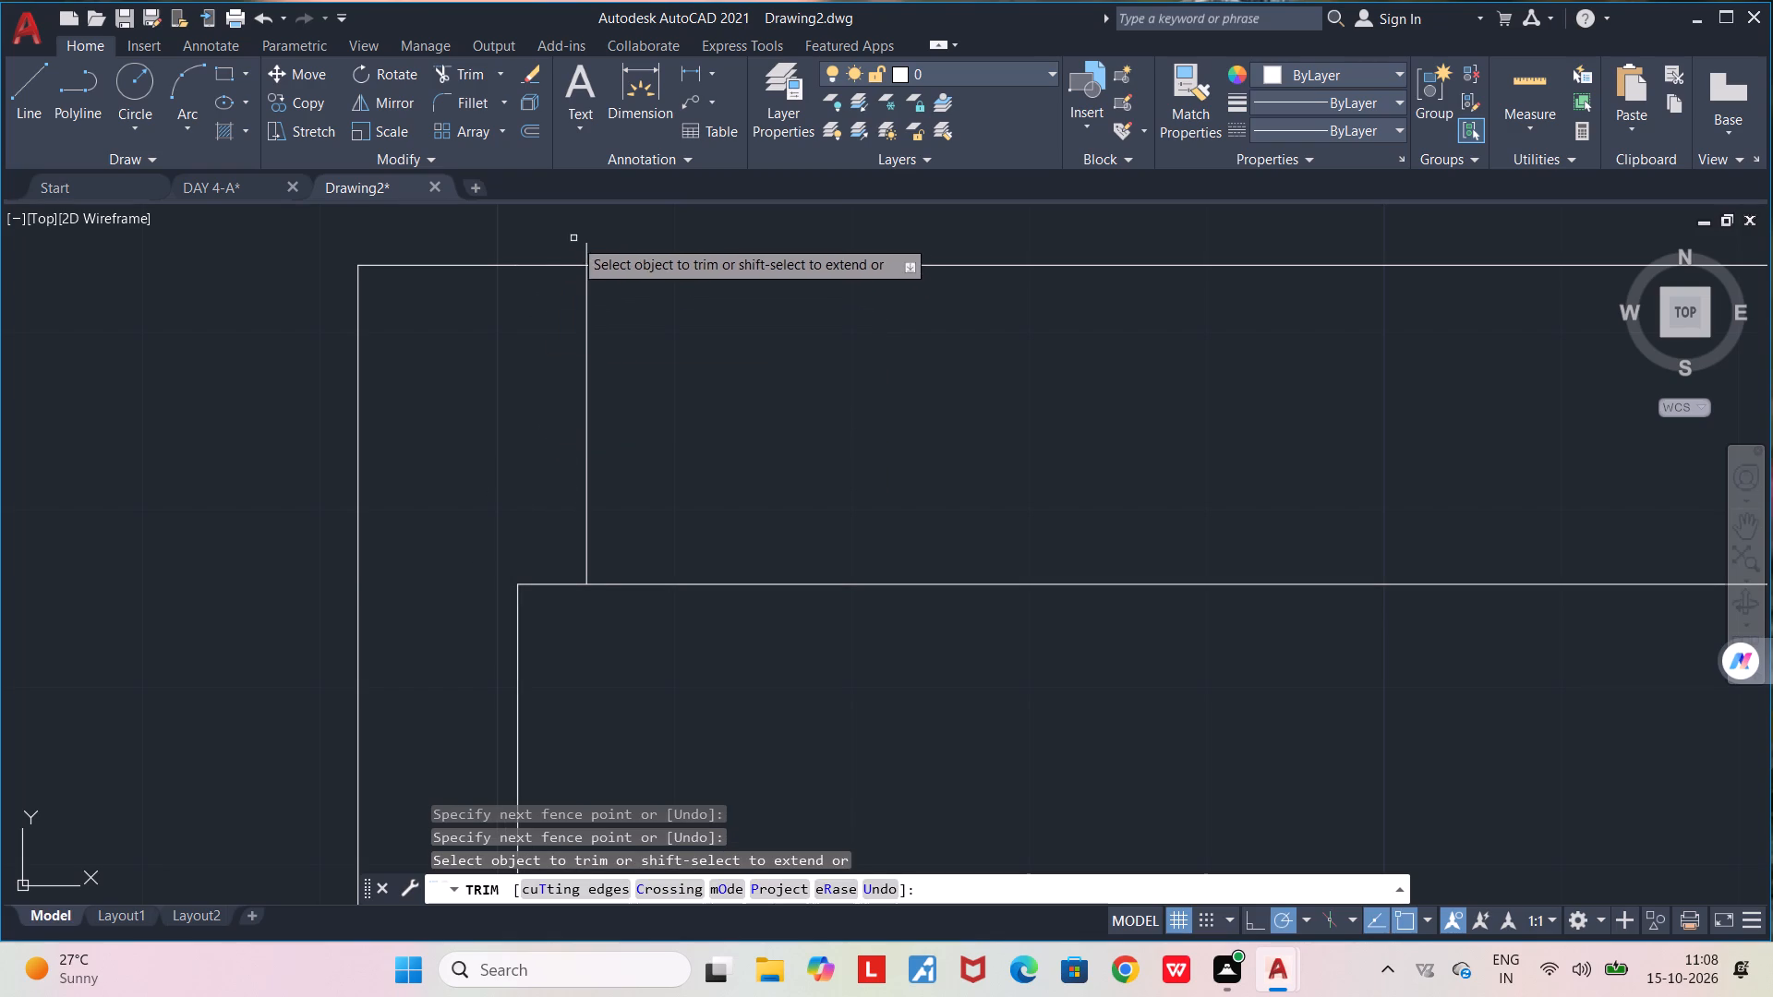
left_click_drag(581, 245, 594, 251)
left_click(592, 255)
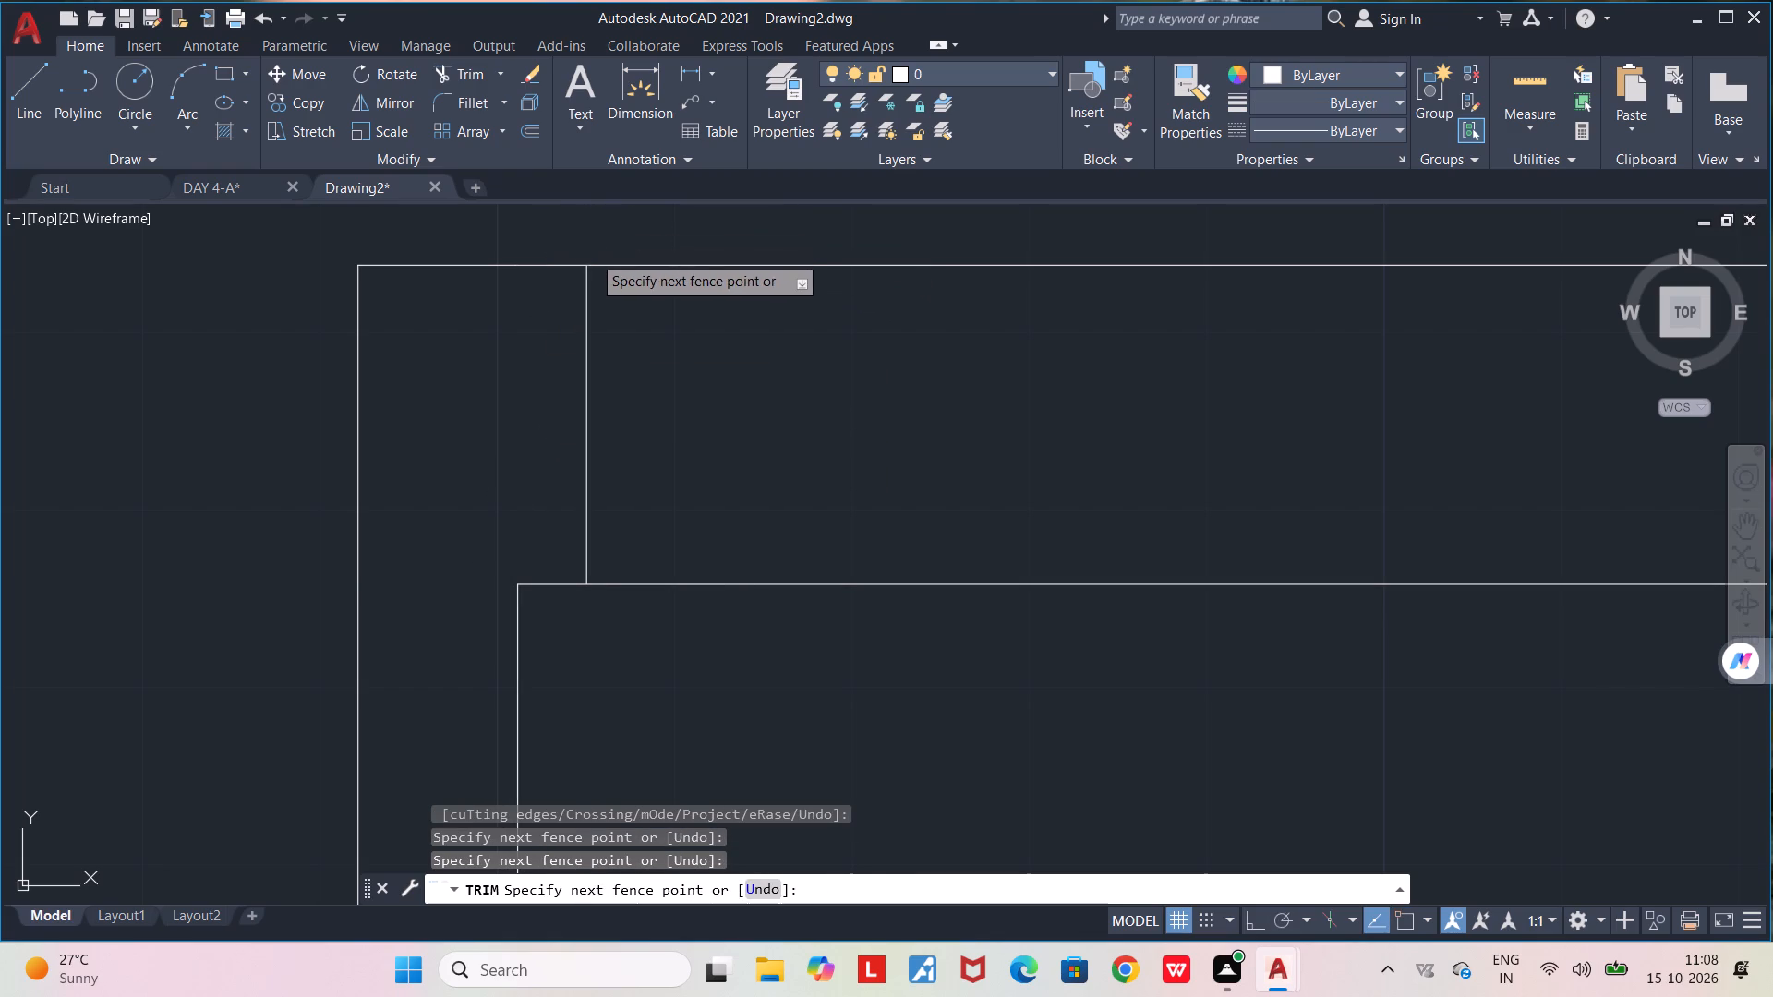
scroll(592, 255, "down", 4)
middle_click_drag(851, 440, 784, 533)
key("space")
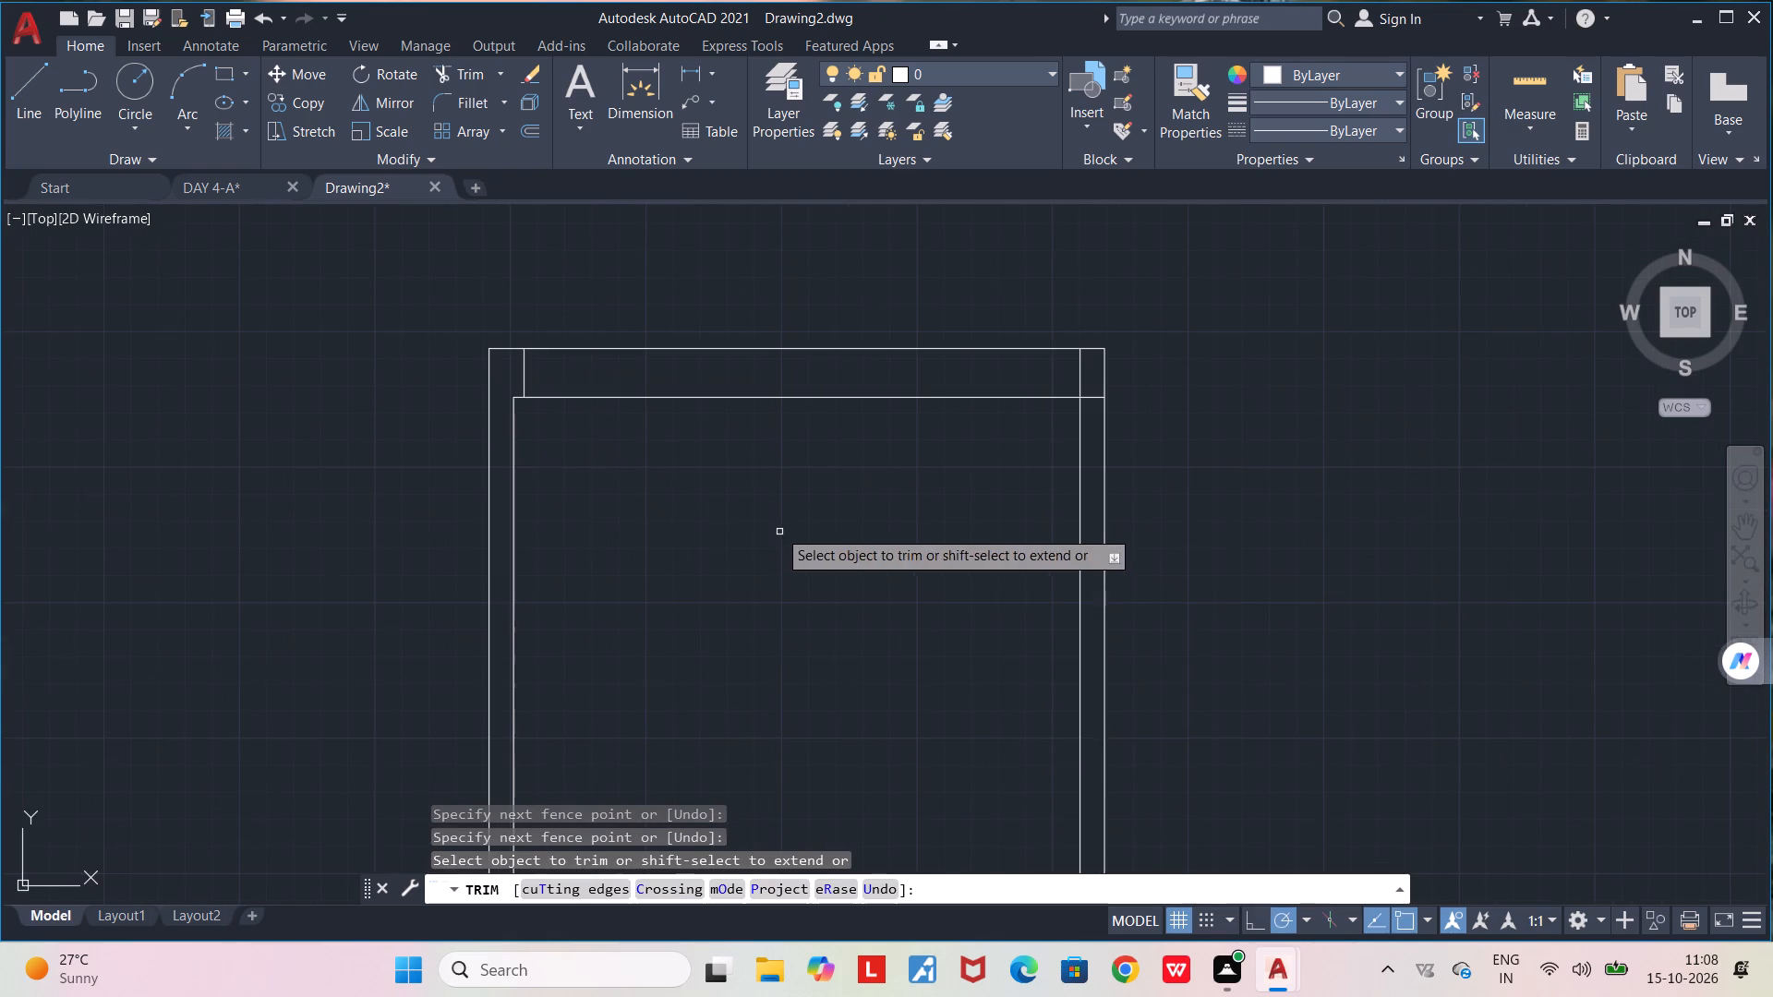
Draw a second vertical line across the top band, to the right of the first short line, running slightly past the top edge.
key("l")
key("Return")
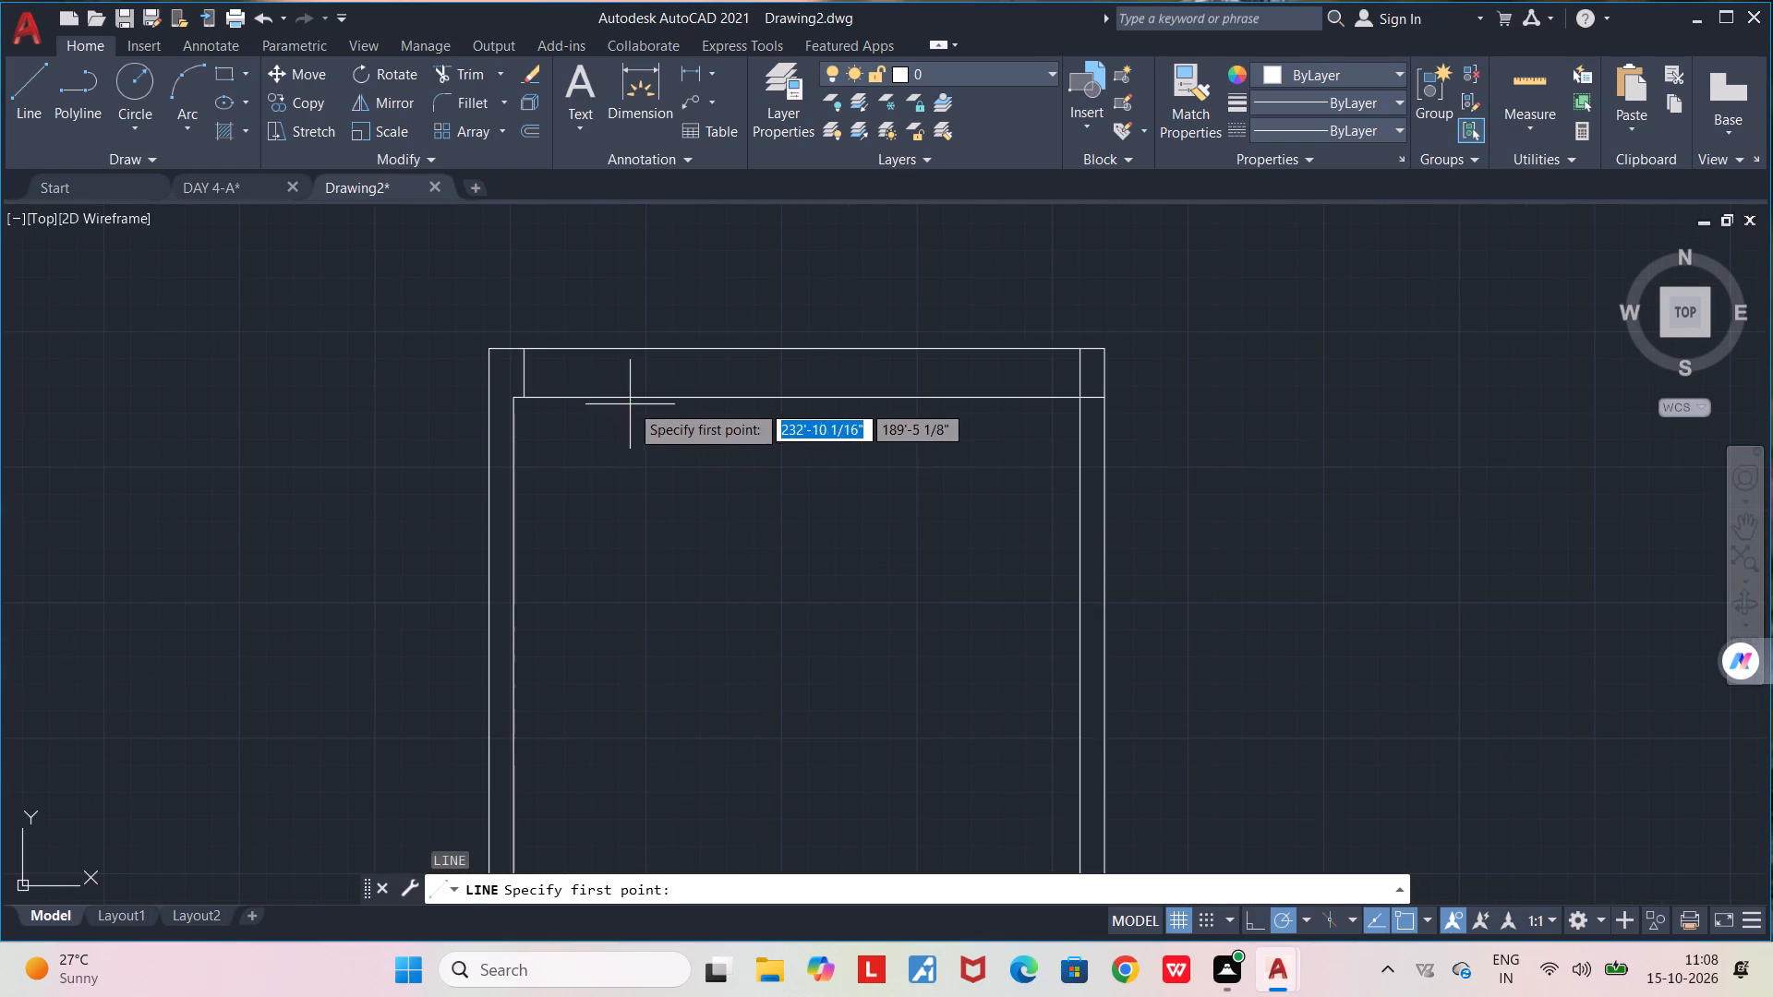
left_click(620, 399)
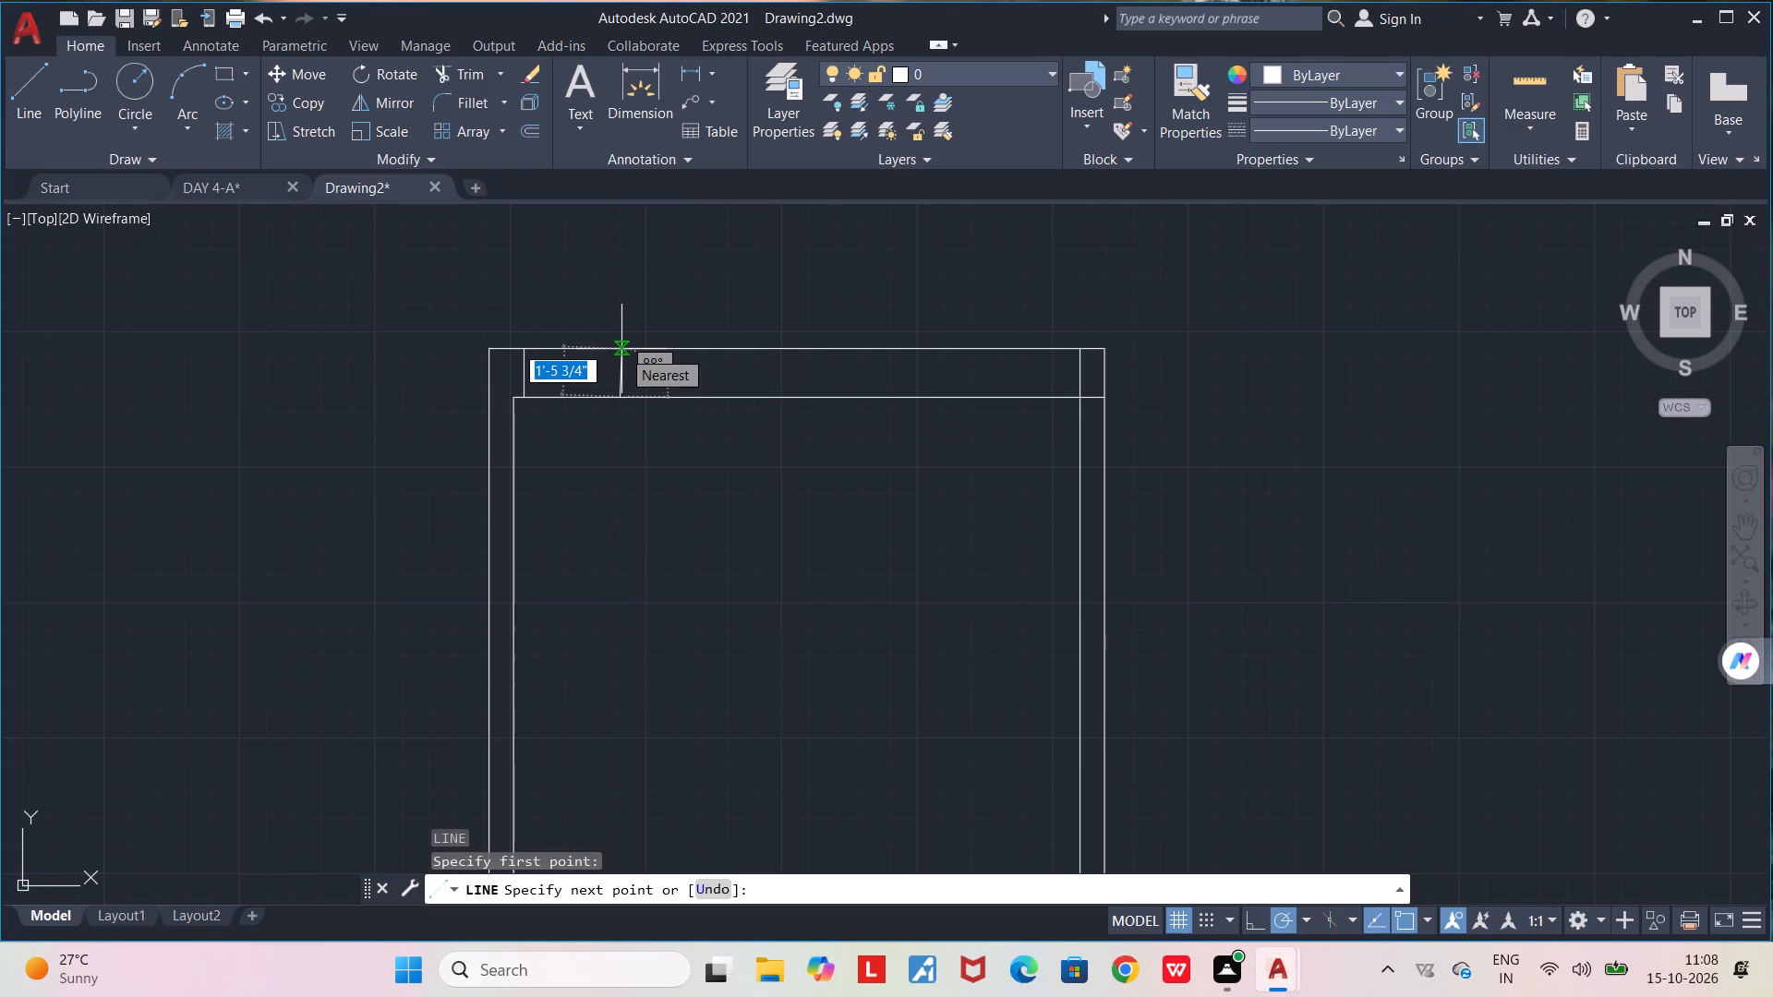
left_click(622, 332)
key("space")
Trim the second line's overshoot above the top edge and the band's lower line between the two short vertical lines.
type("TR")
key("Return")
scroll(624, 351, "up", 1)
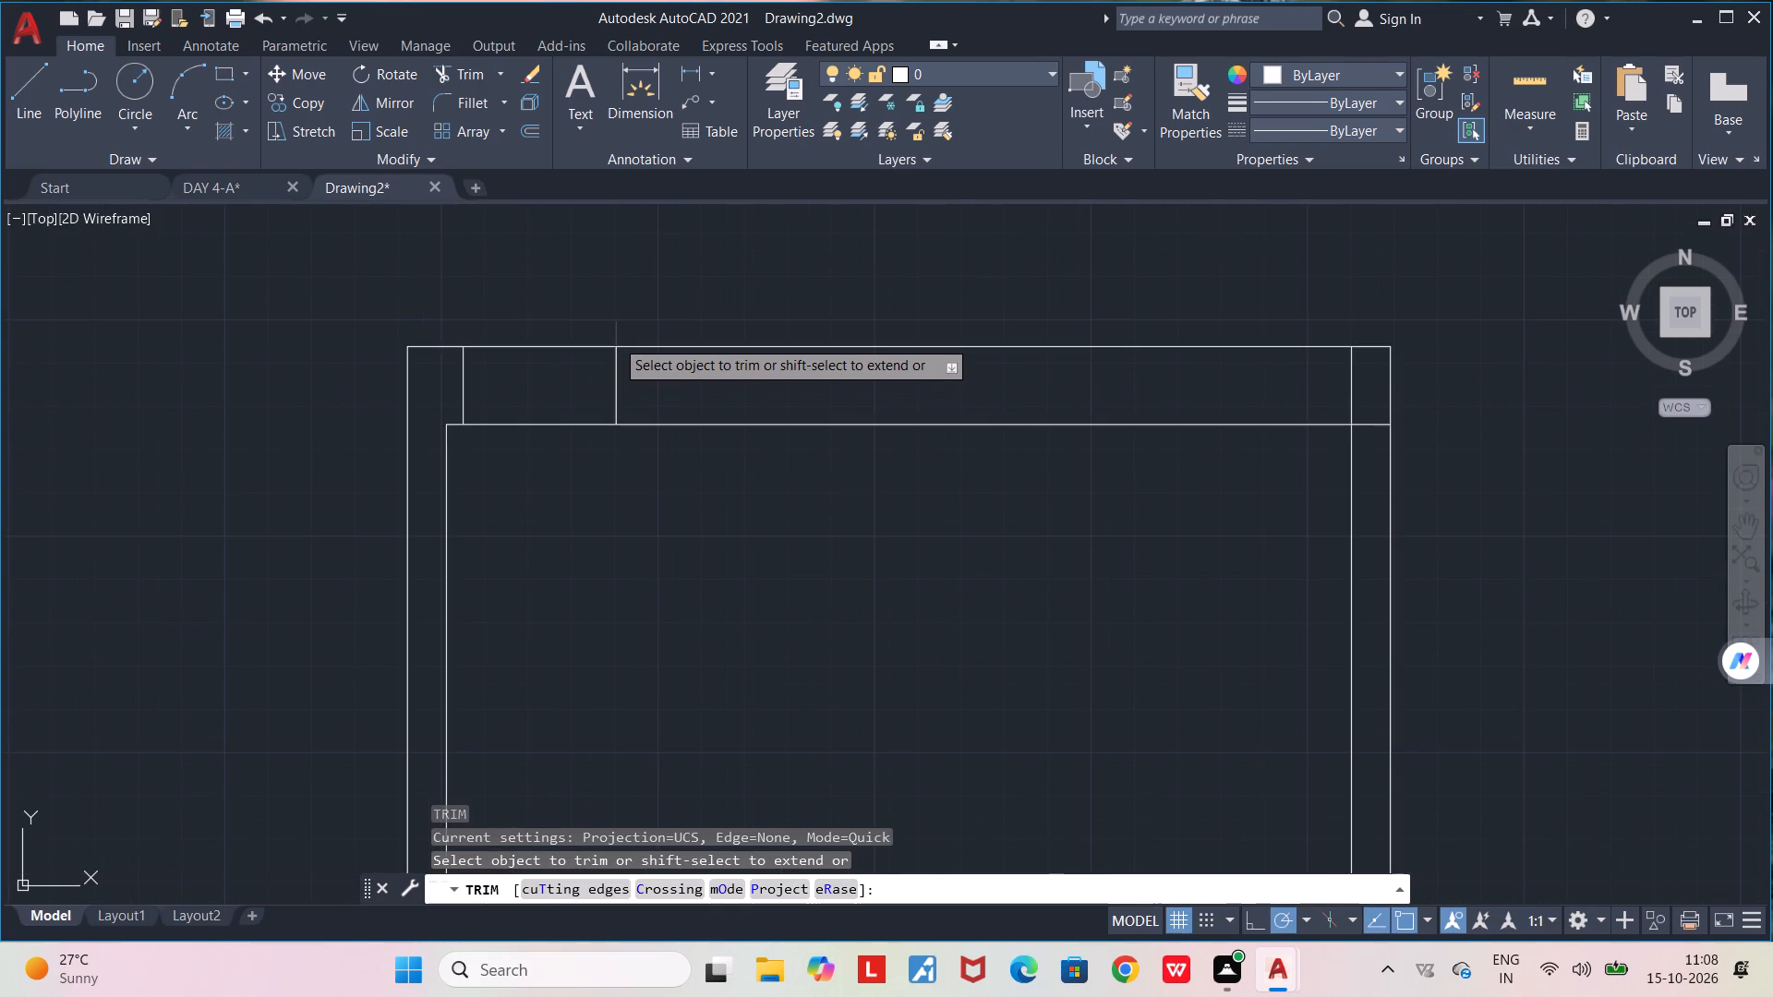
left_click(615, 339)
scroll(616, 340, "down", 2)
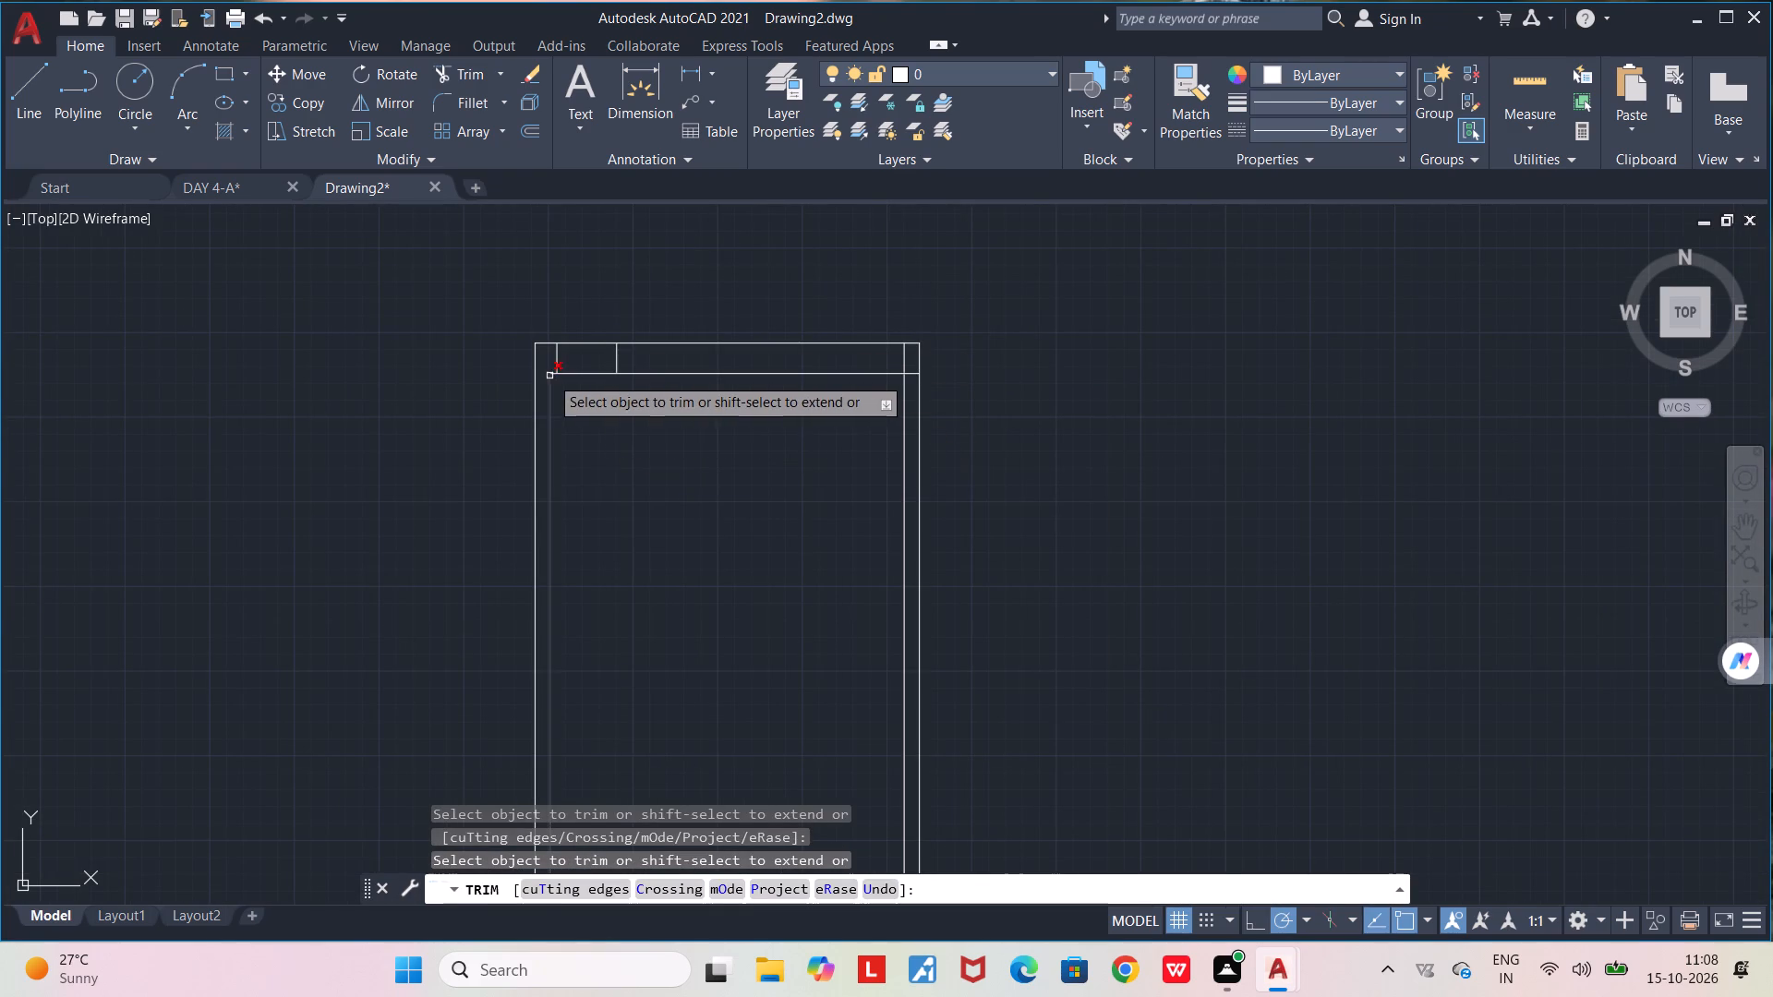
left_click_drag(591, 389, 585, 373)
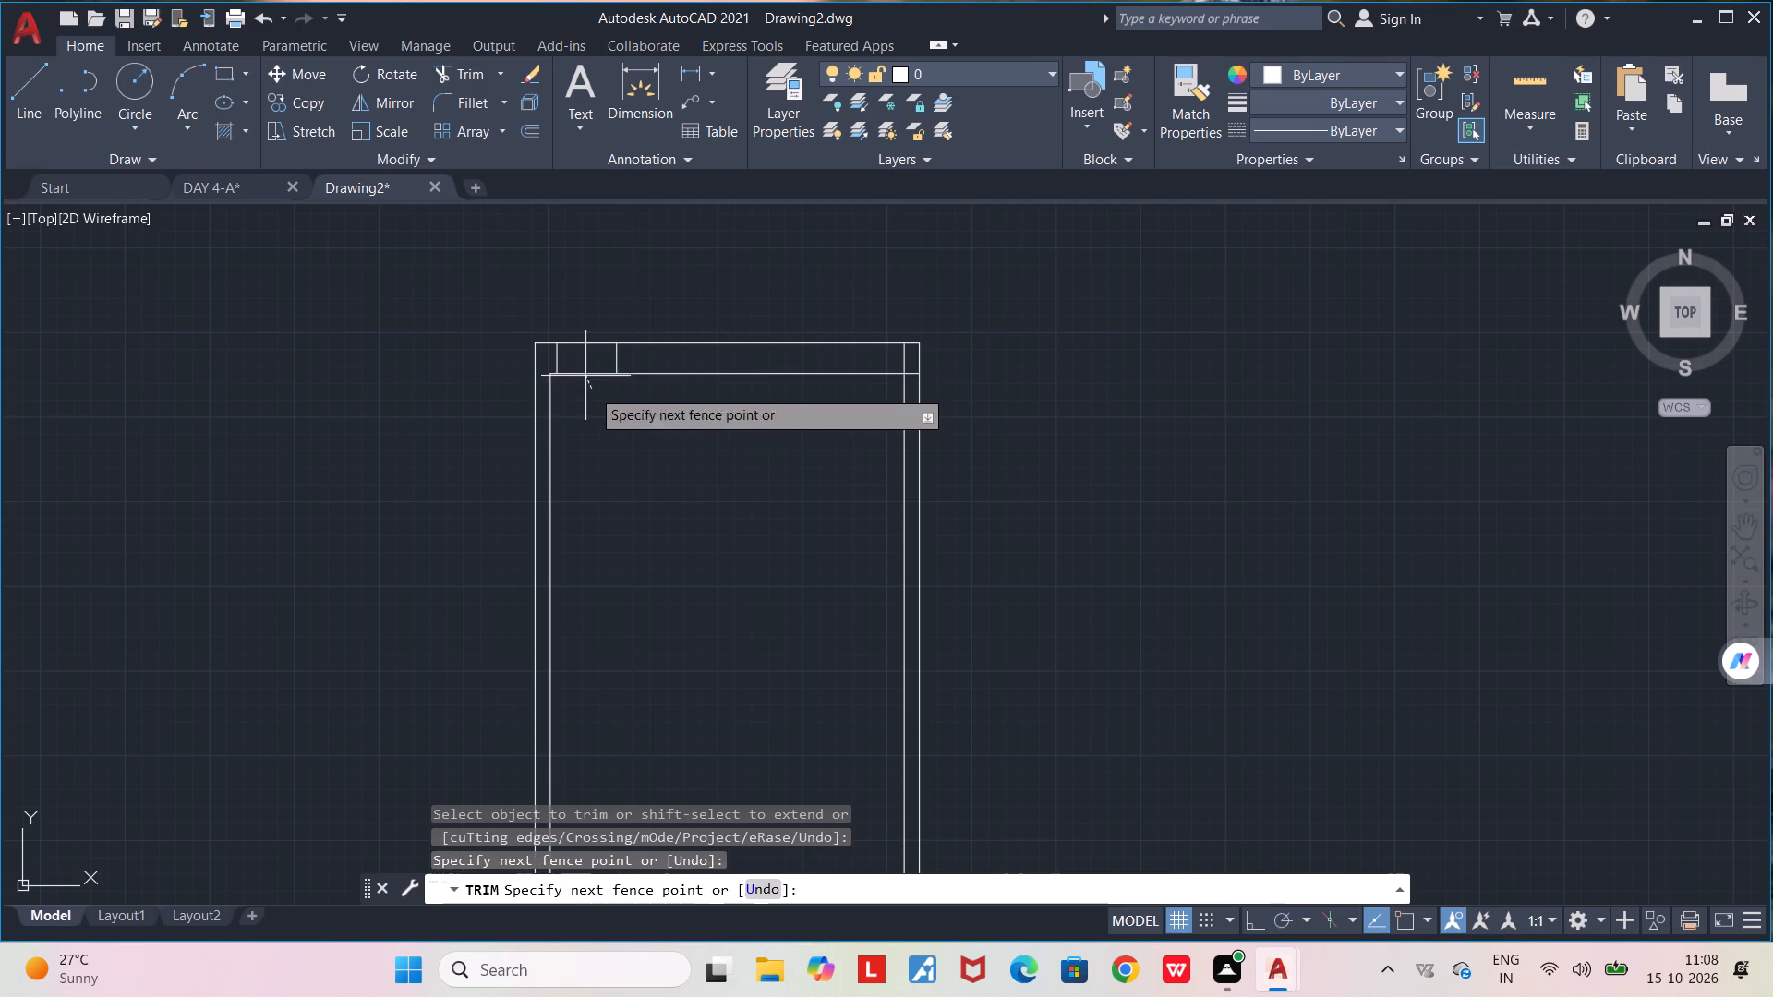
left_click_drag(585, 373, 587, 366)
scroll(613, 492, "down", 1)
key("space")
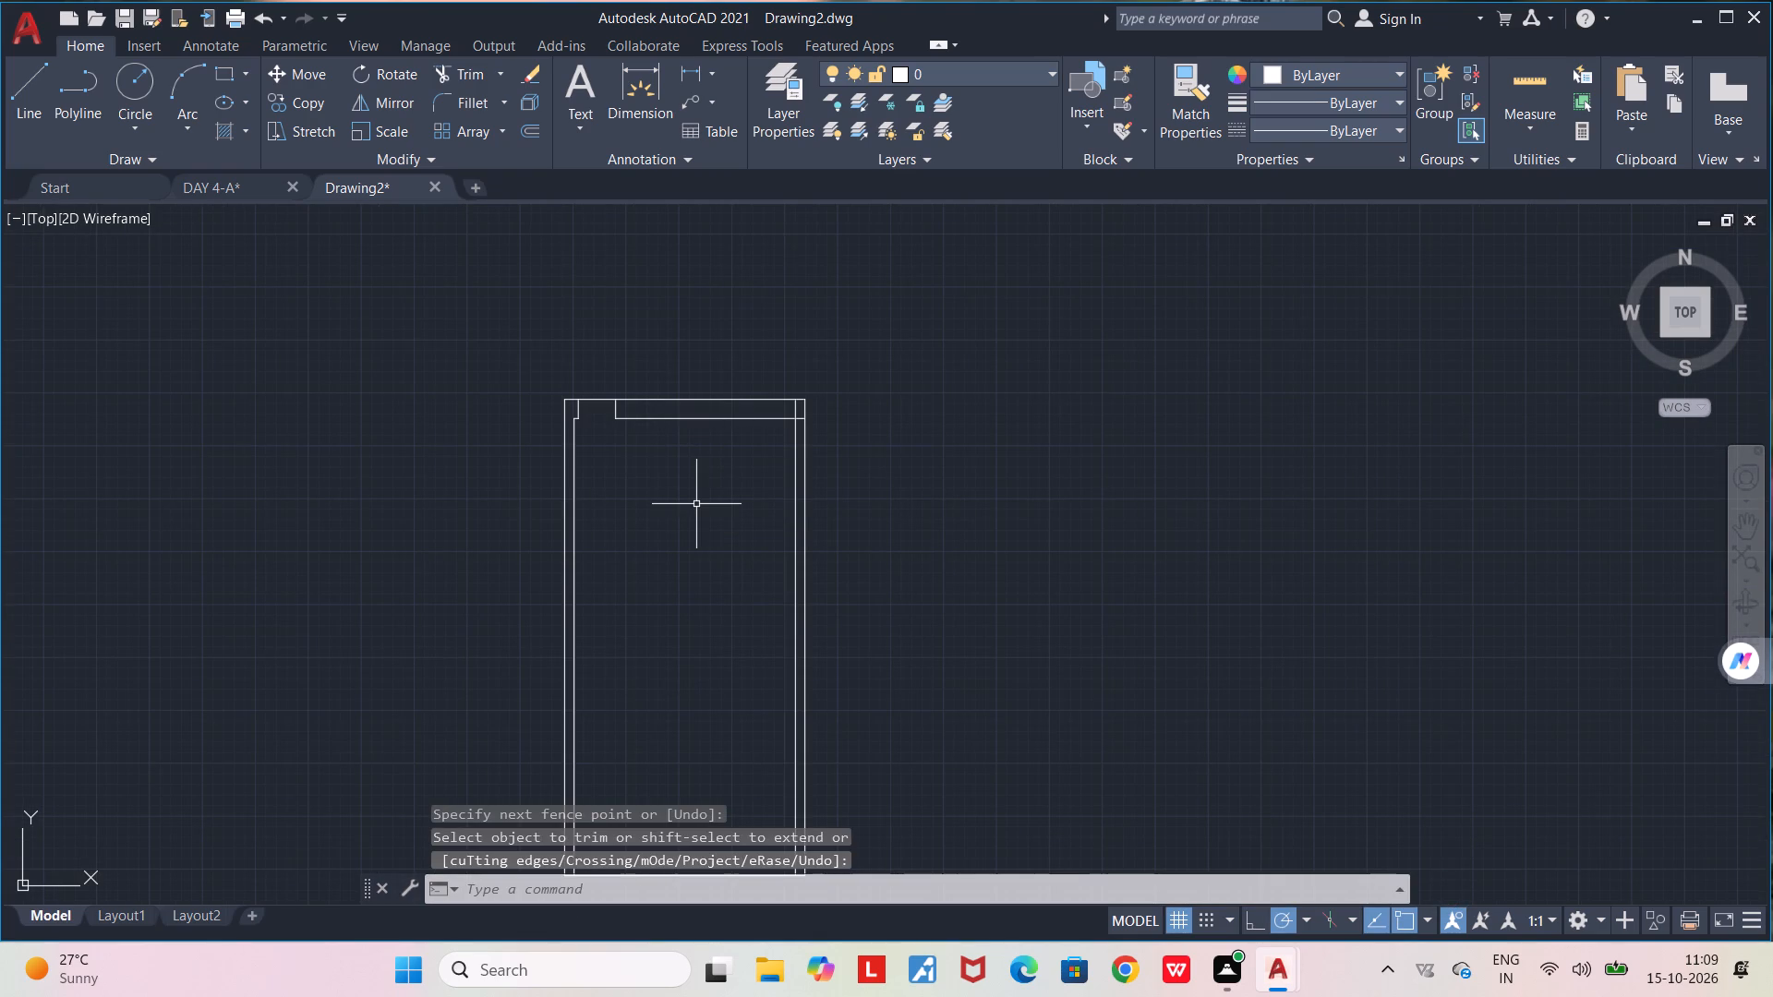
Draw a line 11'5" down the right wall's inner face from the top band's lower edge, continuing horizontally left past the outer left wall.
key("l")
key("Return")
scroll(708, 488, "up", 1)
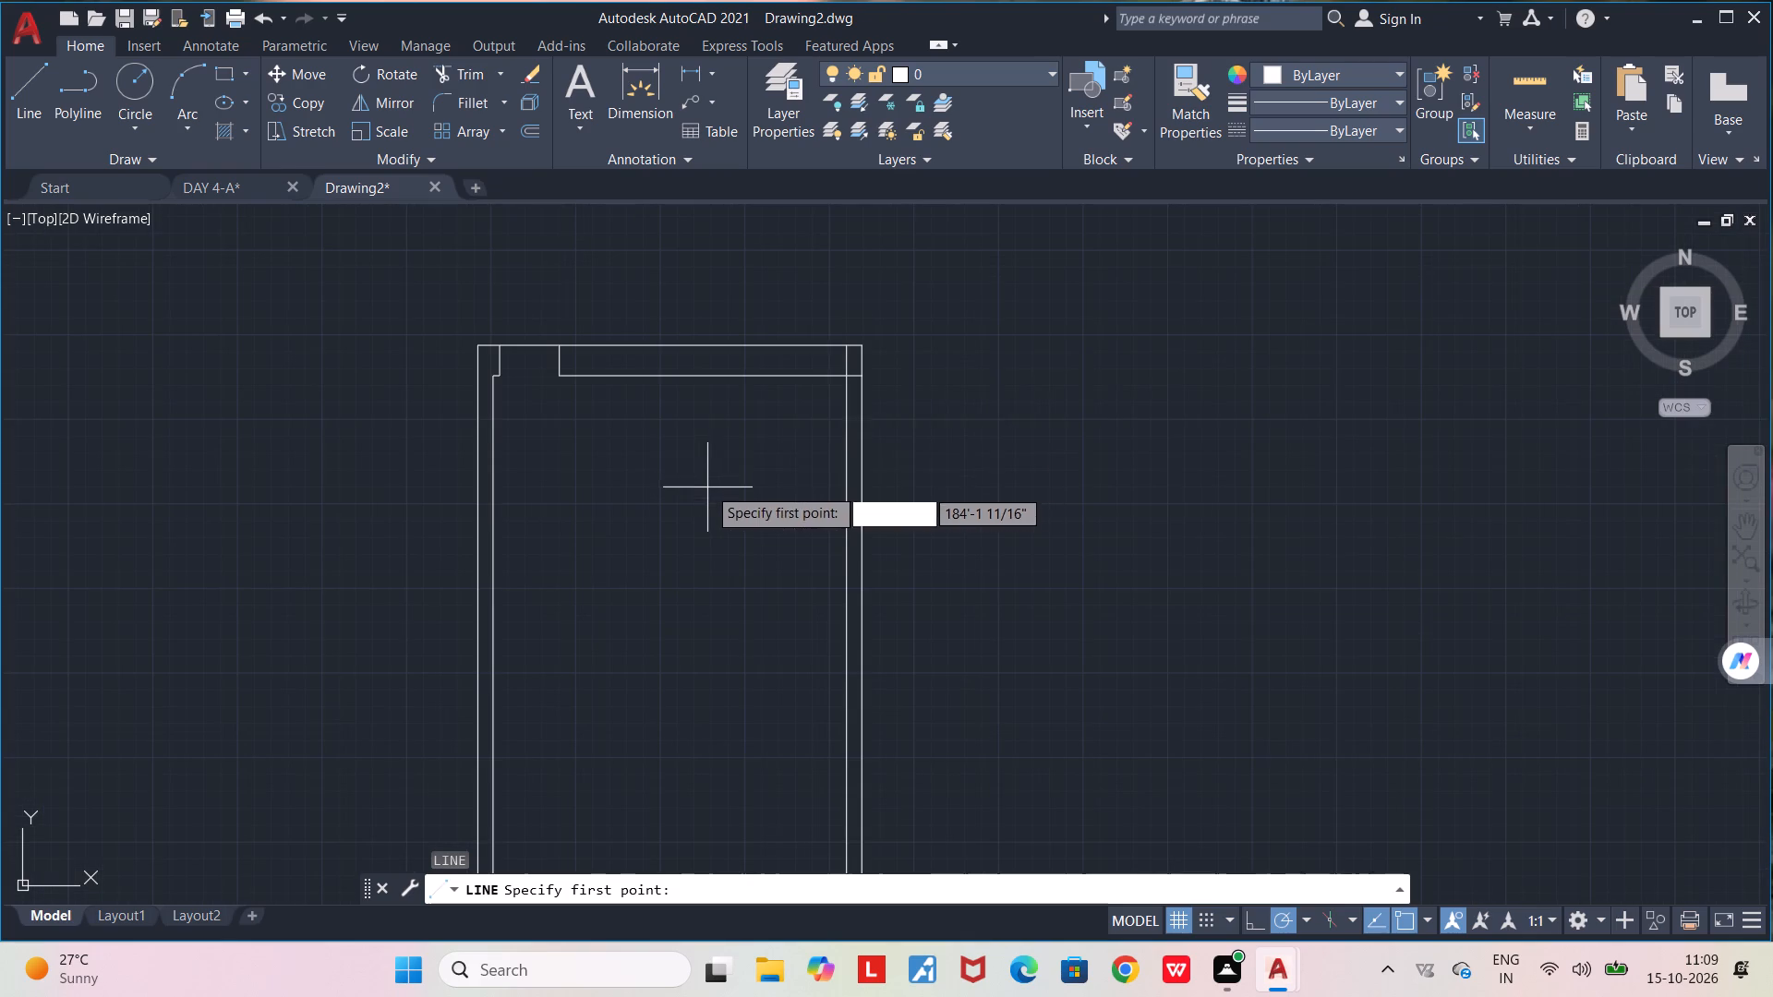
left_click(843, 379)
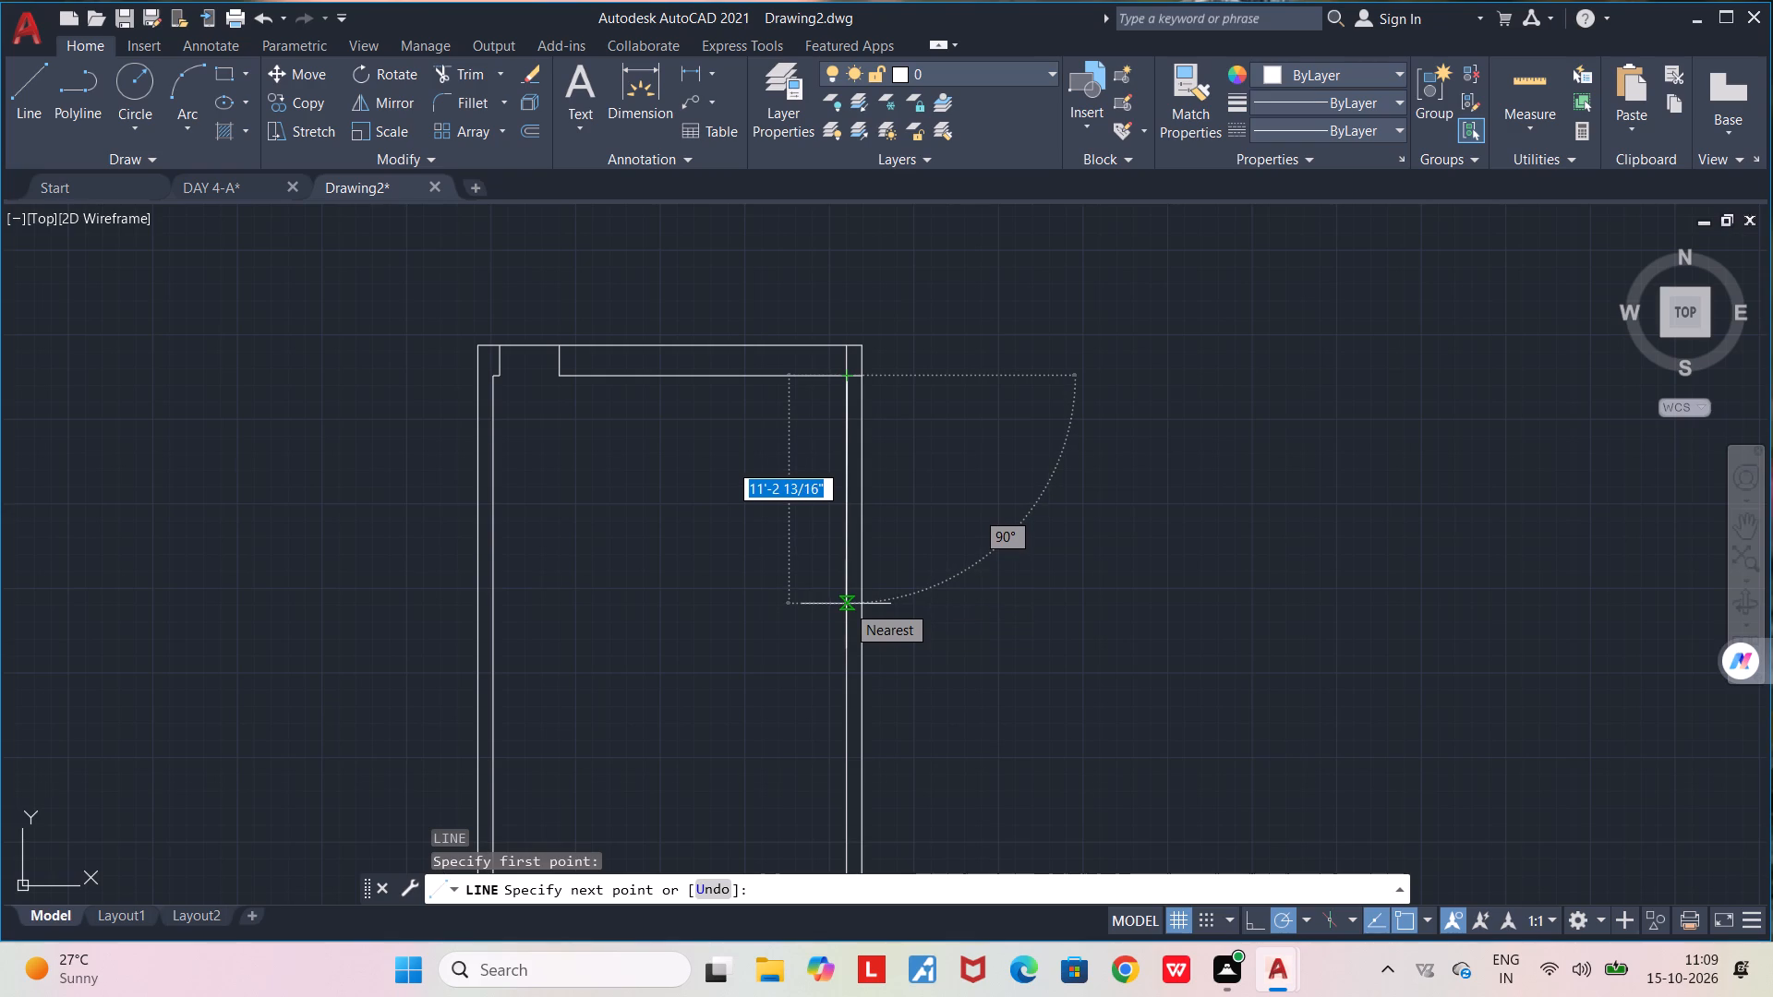
type("11'")
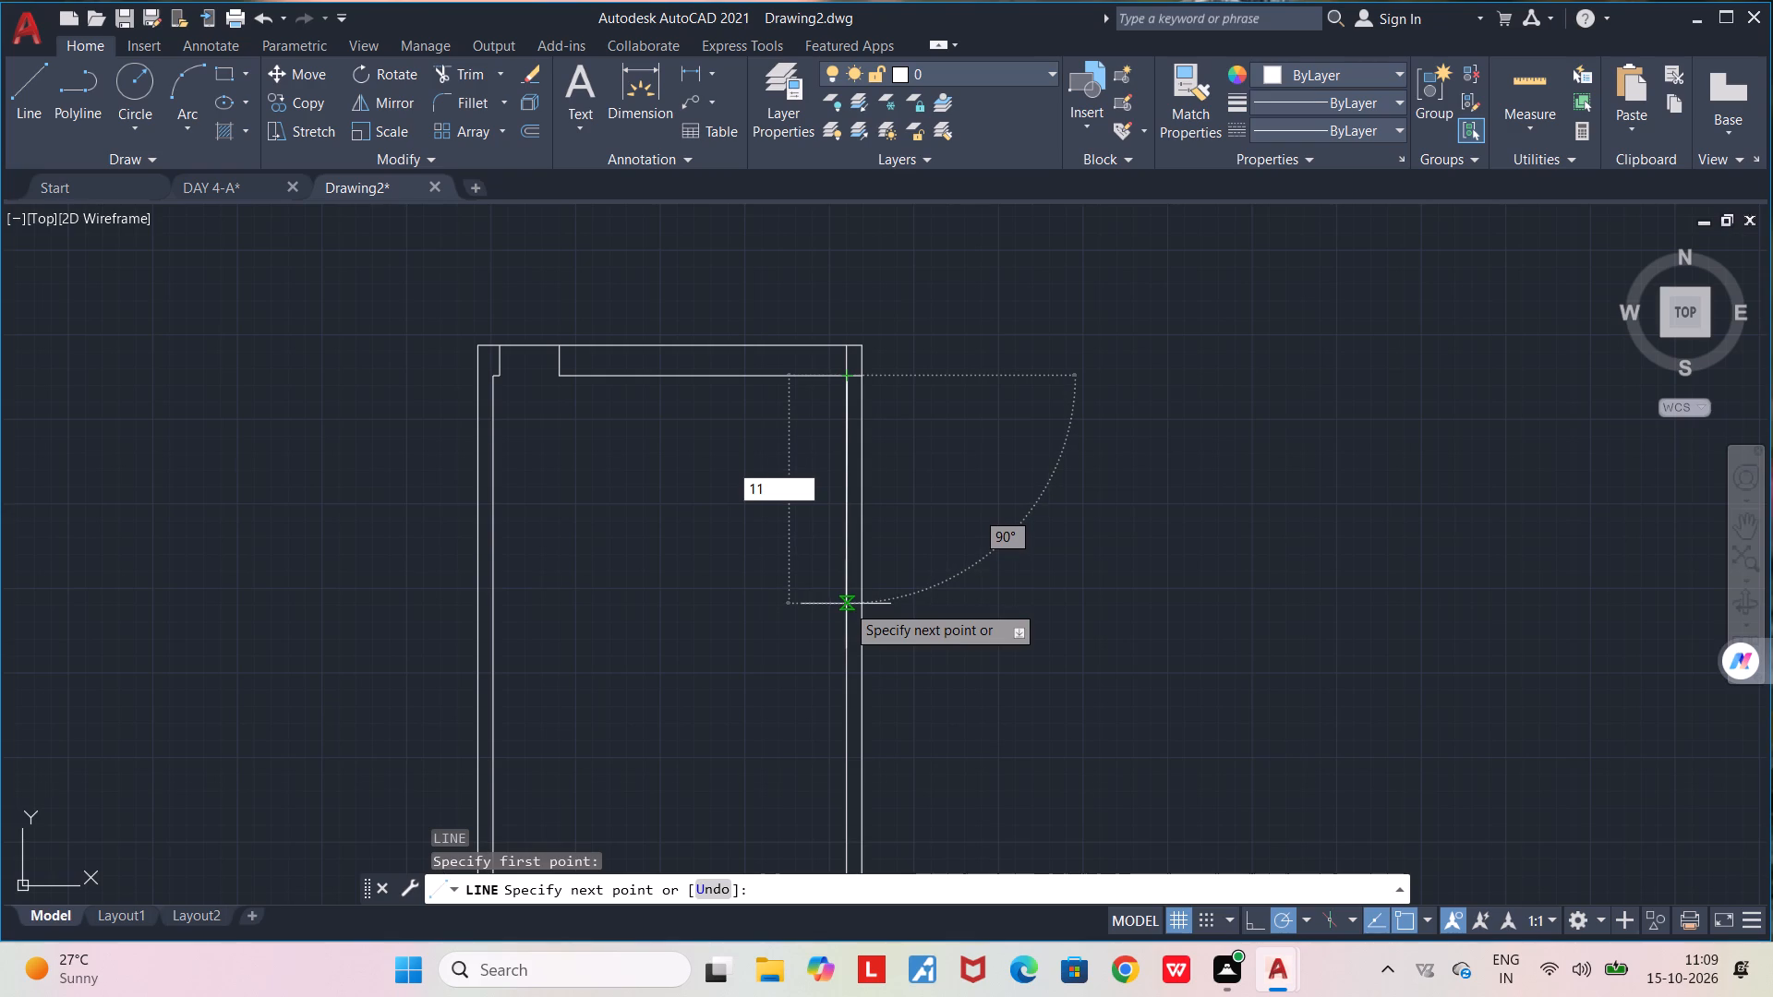
type("5\"")
key("Return")
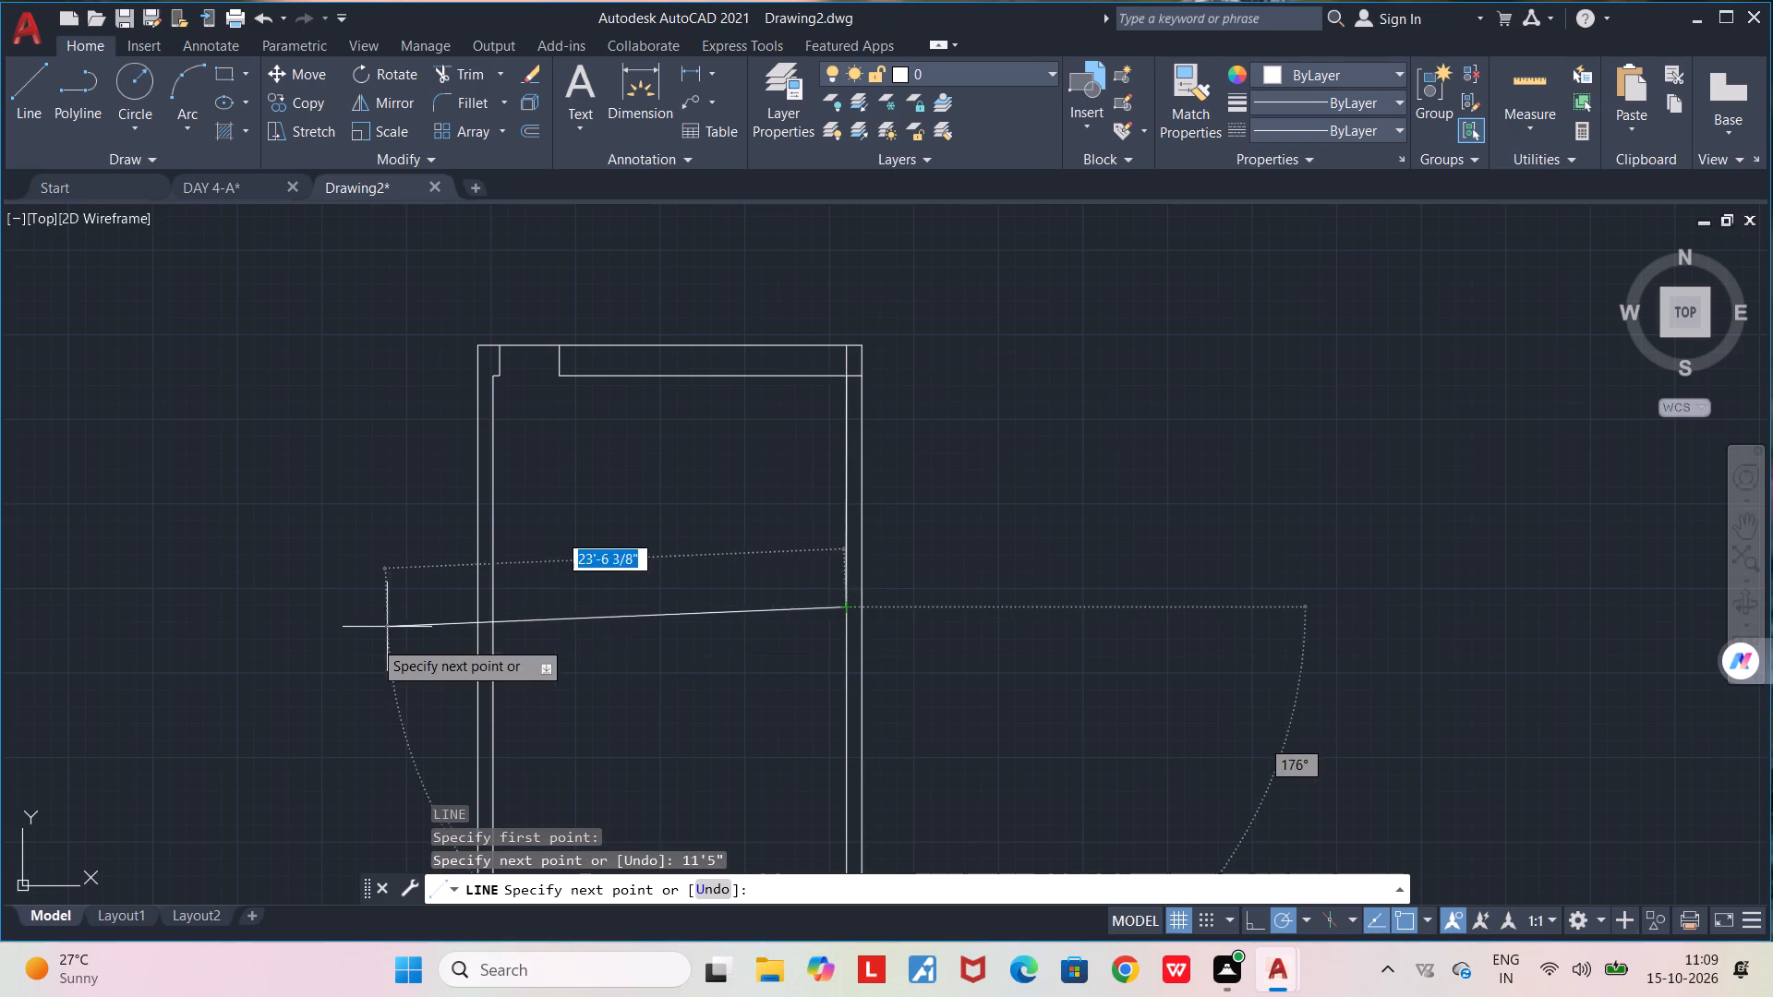
left_click(406, 612)
key("space")
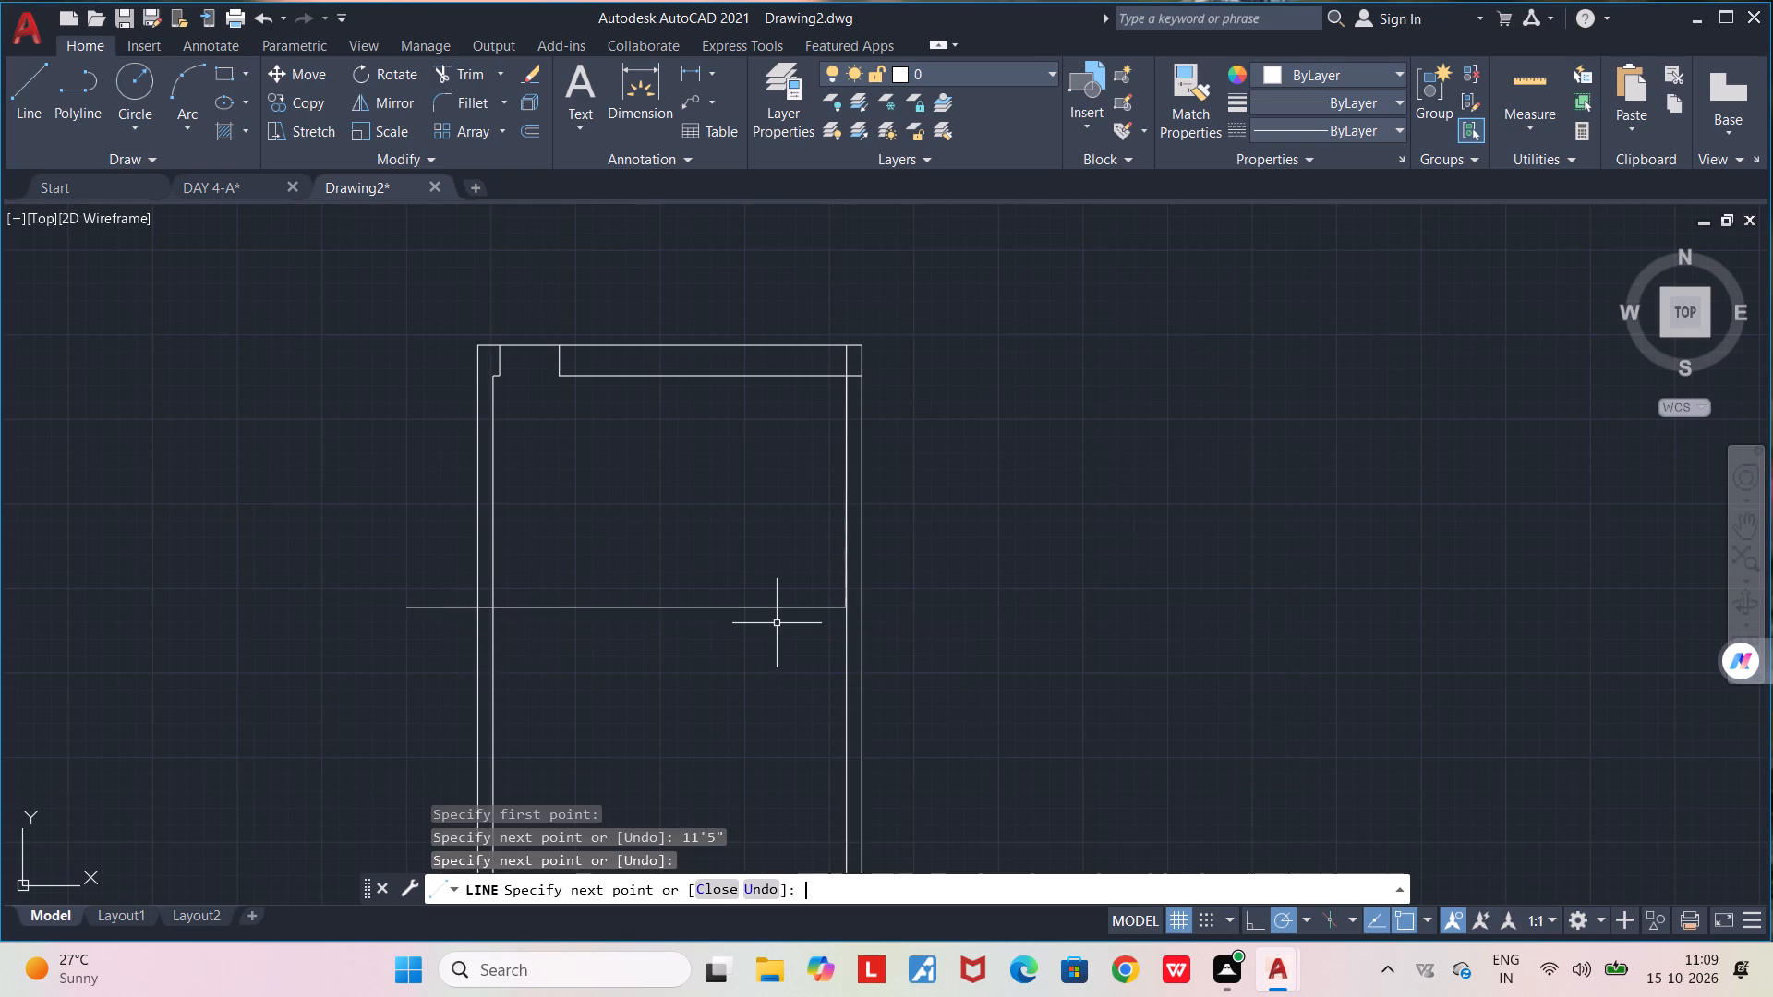
Trim the horizontal cross line's overshoot beyond the left wall's outer face.
type("TR")
key("Return")
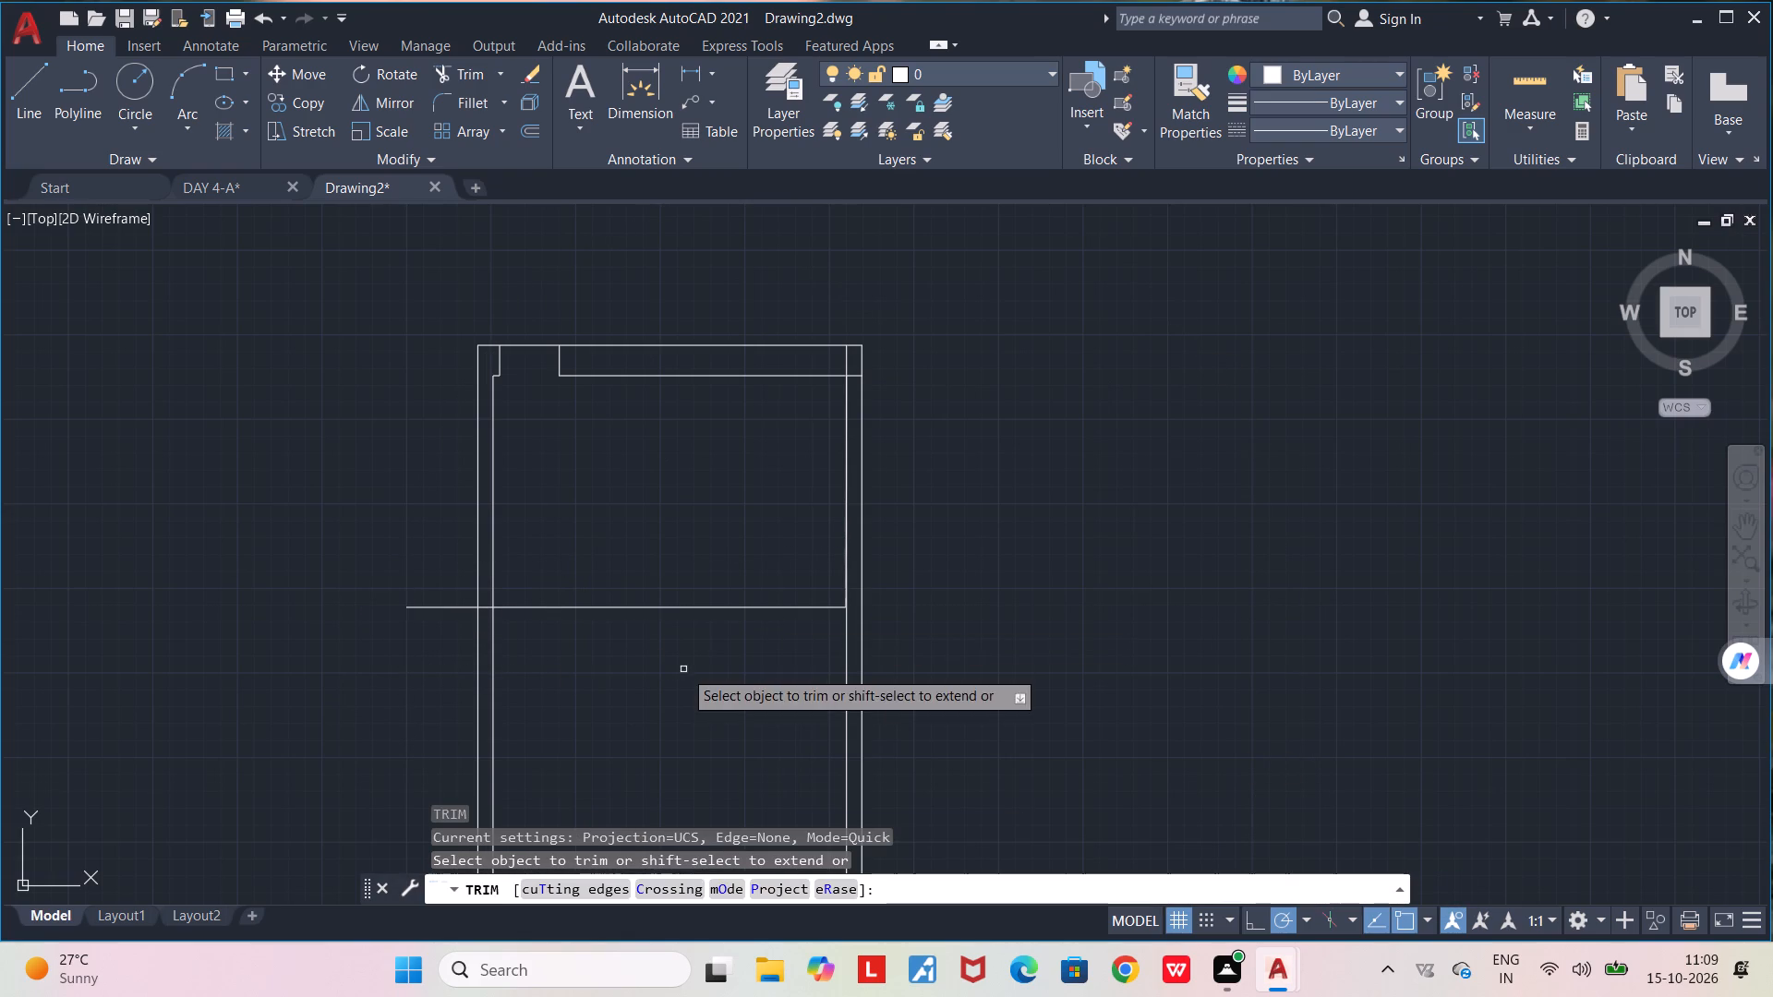
middle_click_drag(709, 660, 886, 637)
scroll(709, 660, "up", 1)
scroll(821, 597, "down", 3)
scroll(732, 596, "up", 2)
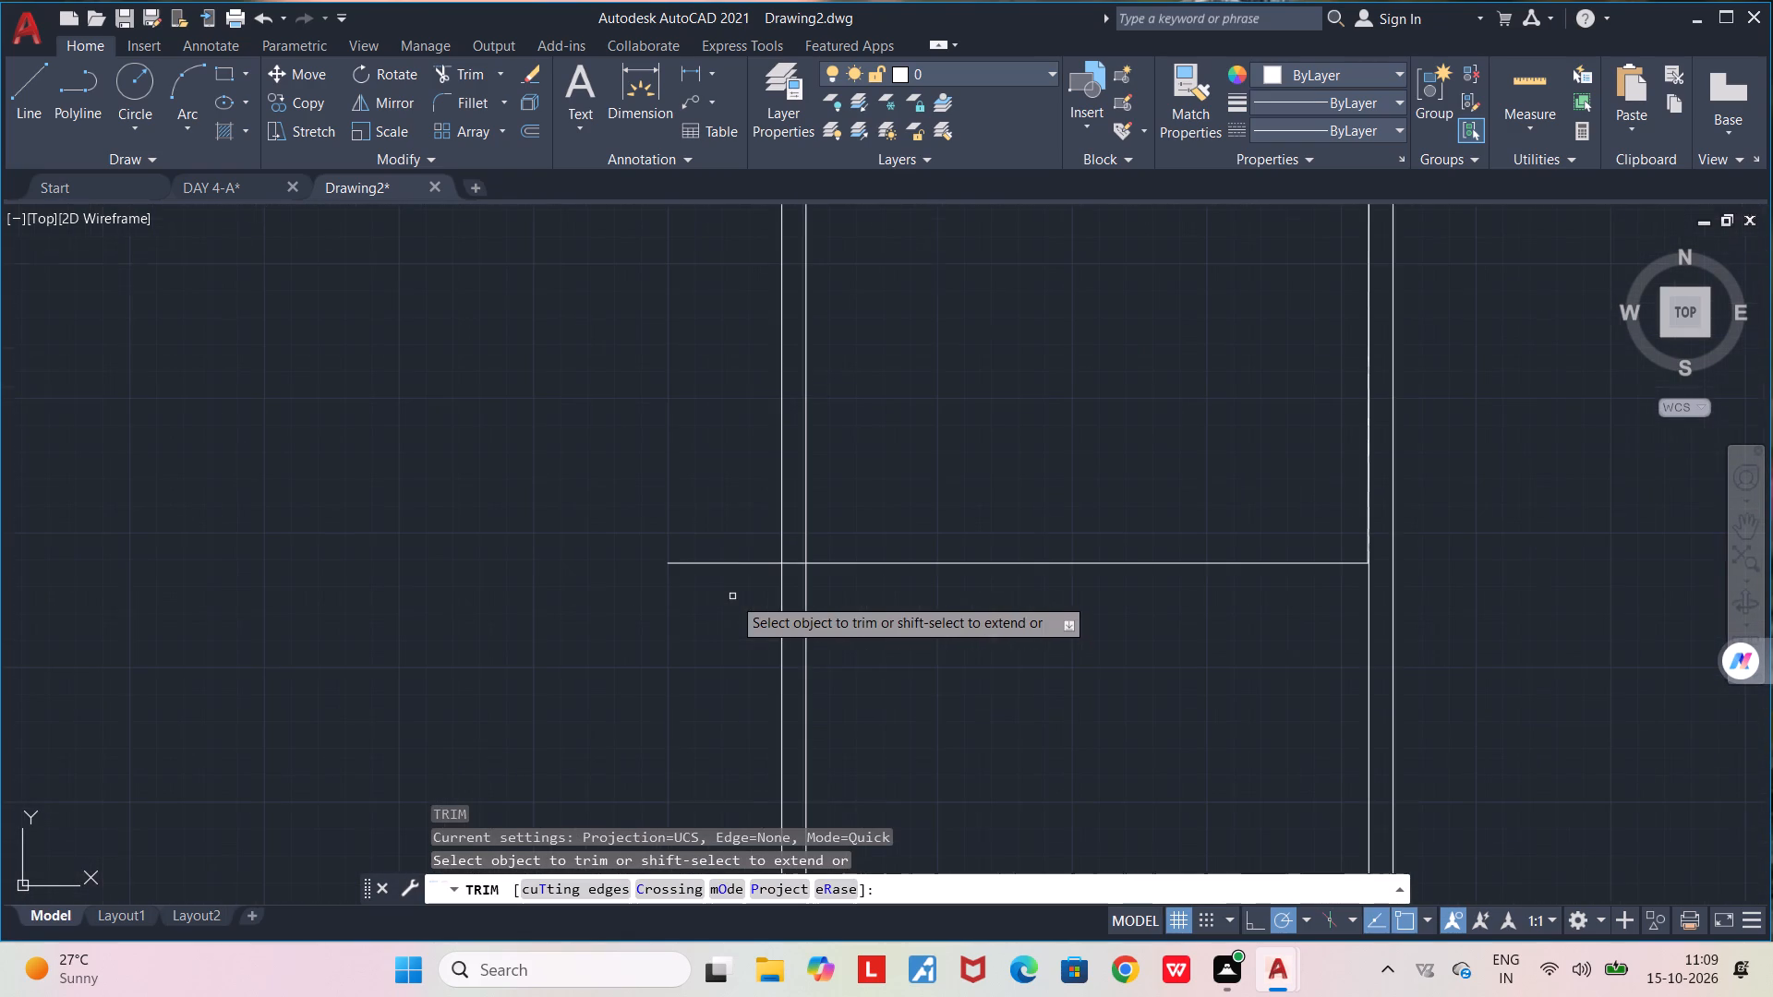
scroll(732, 596, "up", 1)
left_click_drag(732, 596, 724, 511)
Trim the overlapping inner wall and band lines at the plan's upper-right corner.
scroll(724, 512, "down", 3)
scroll(844, 474, "up", 4)
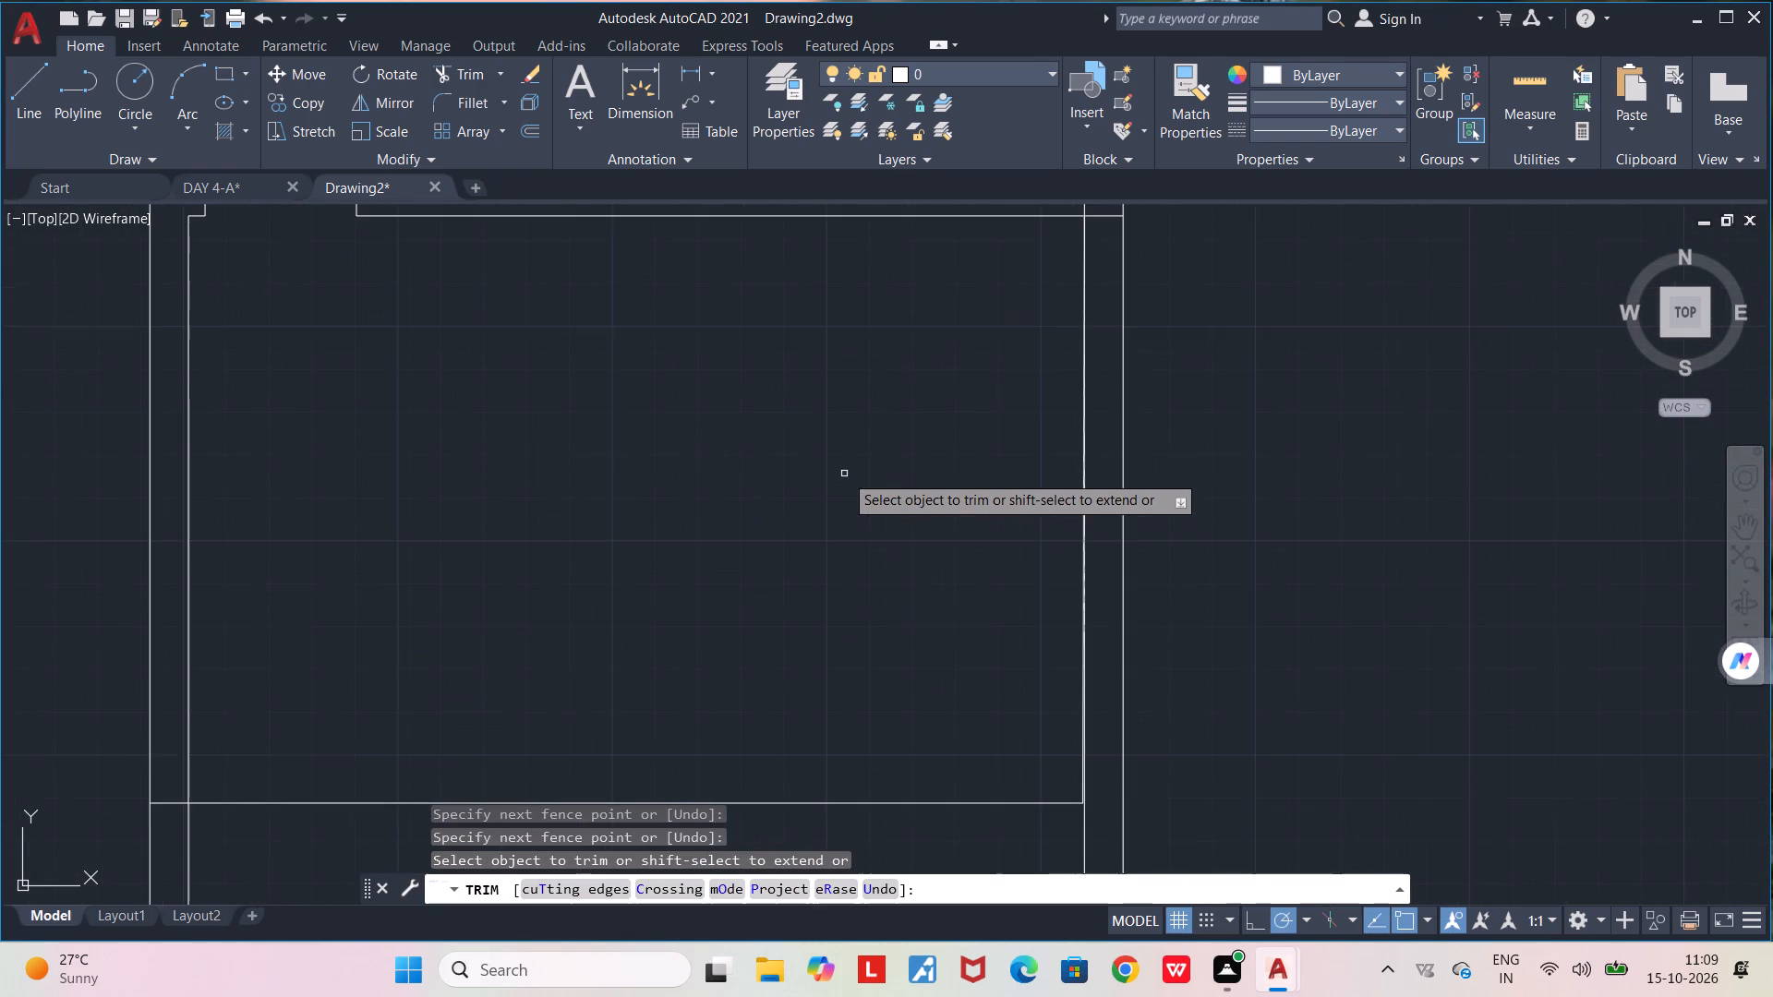
middle_click_drag(849, 474, 895, 501)
scroll(895, 501, "down", 2)
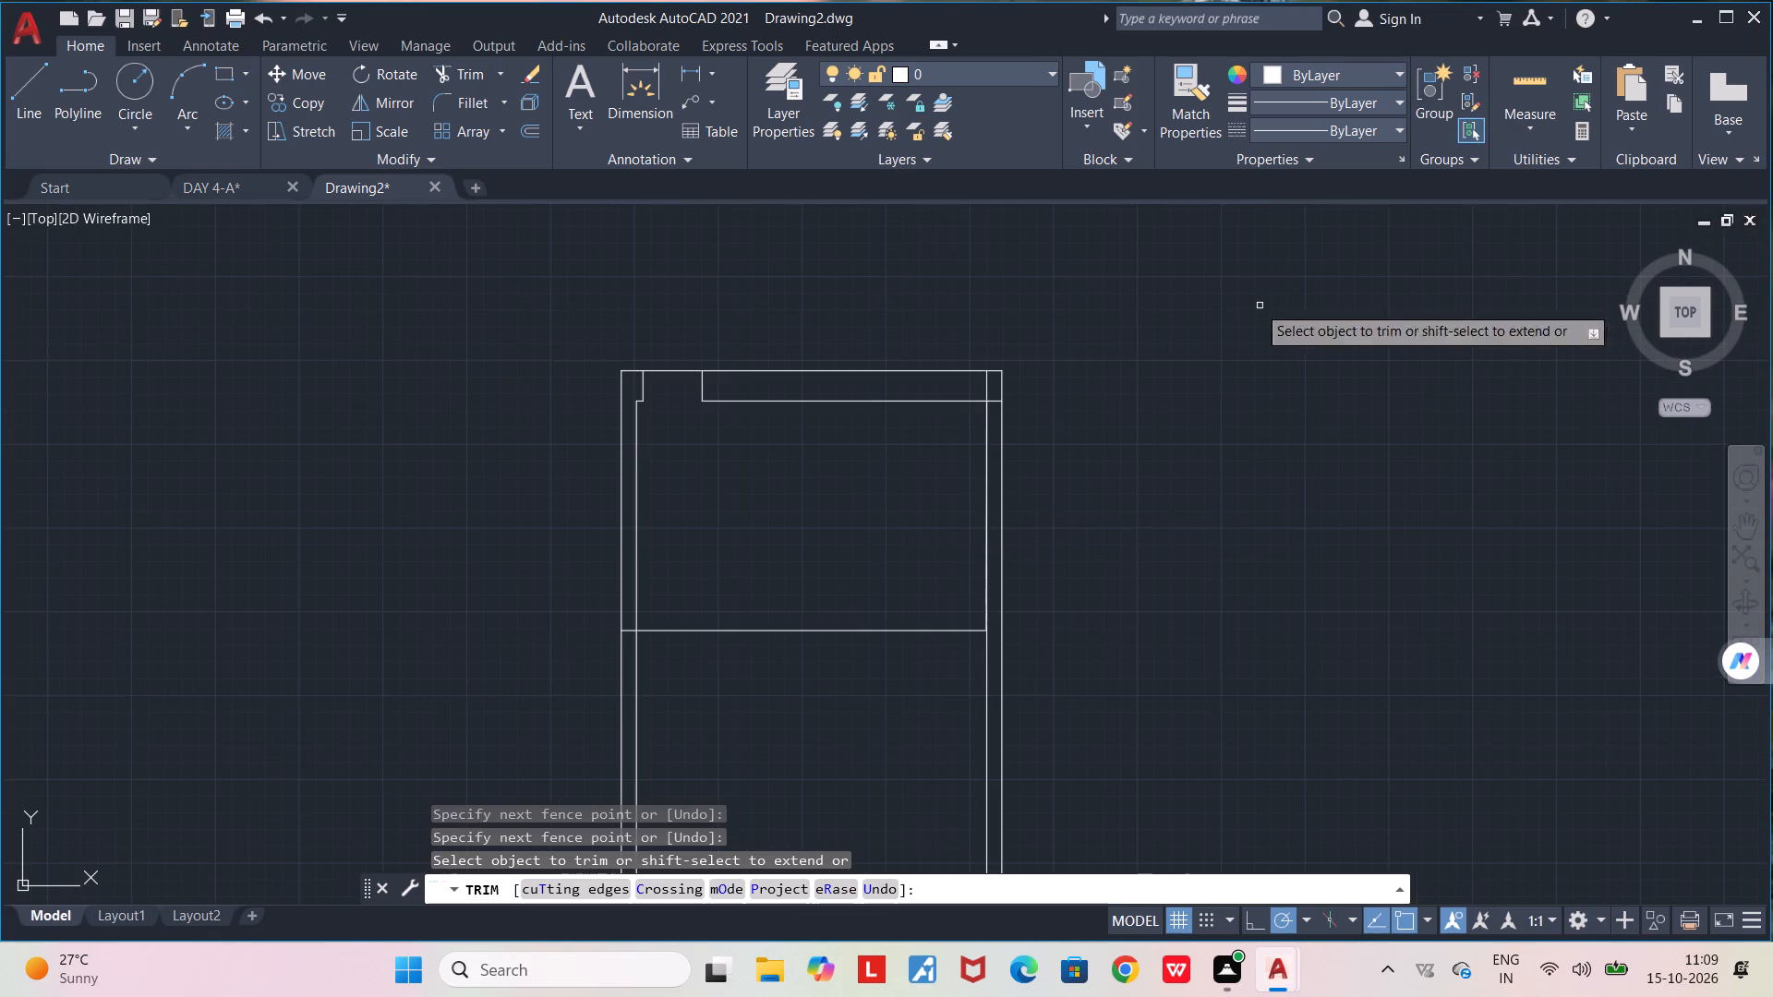
scroll(988, 400, "up", 3)
left_click_drag(977, 362, 1025, 425)
scroll(1025, 425, "down", 3)
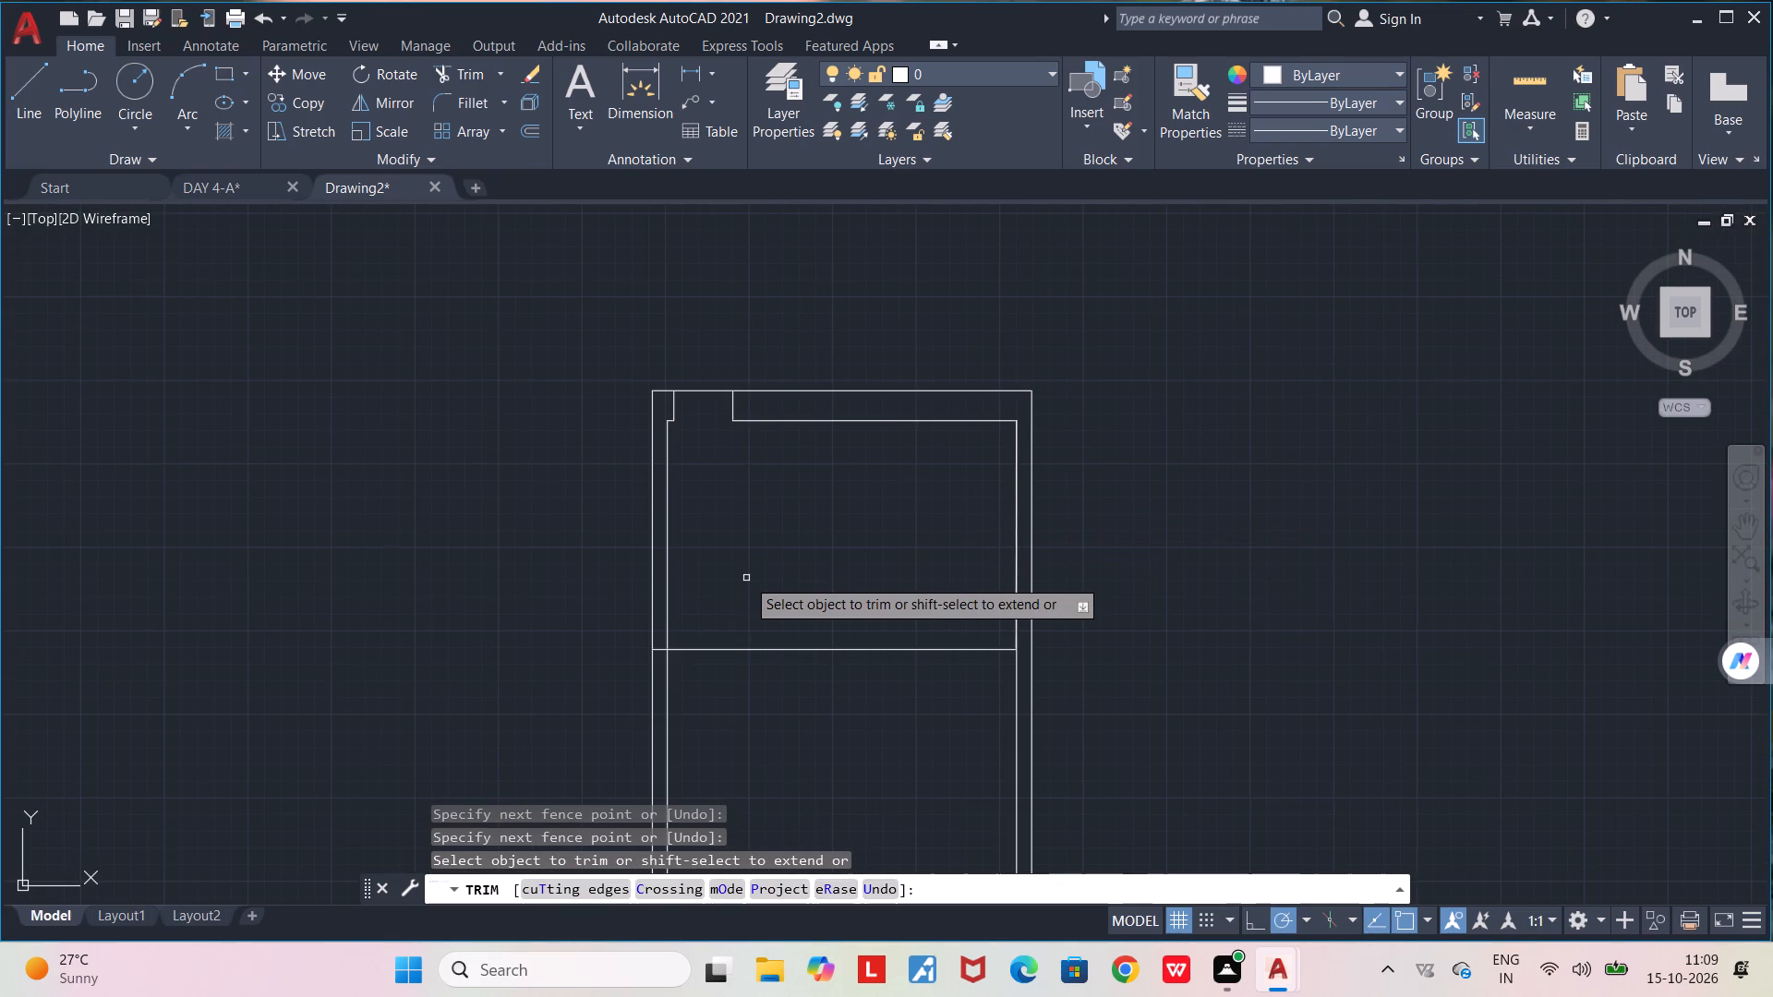
key("space")
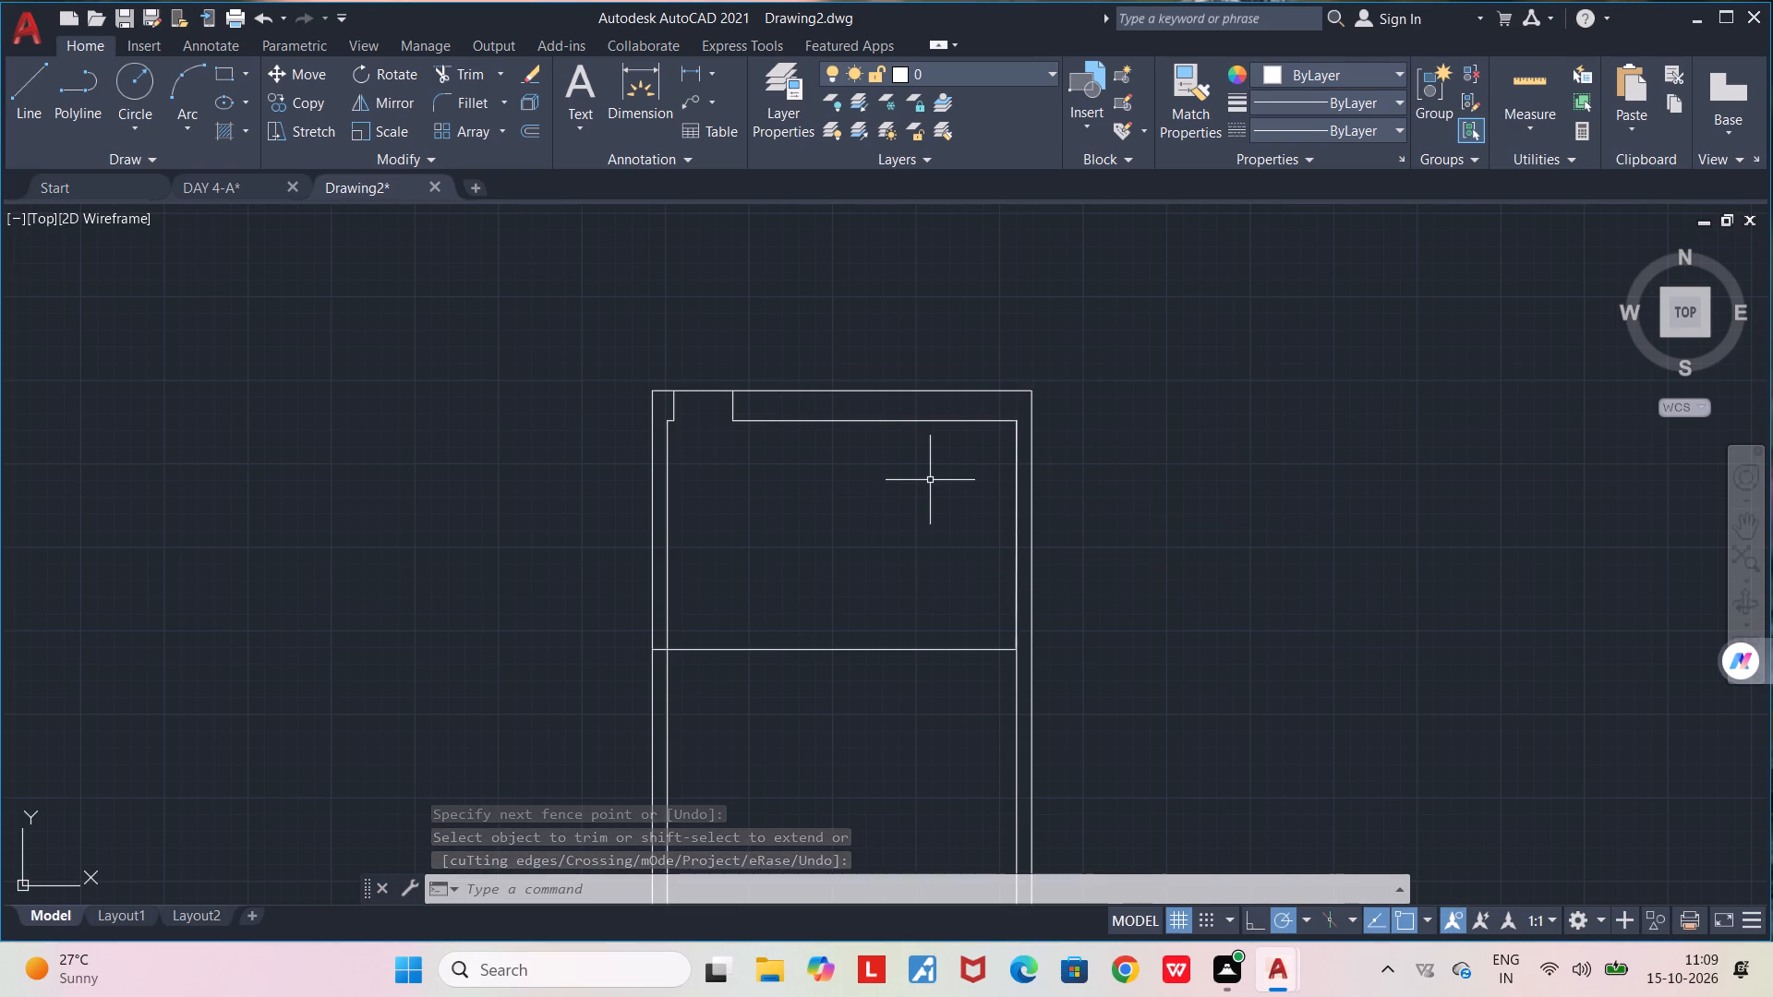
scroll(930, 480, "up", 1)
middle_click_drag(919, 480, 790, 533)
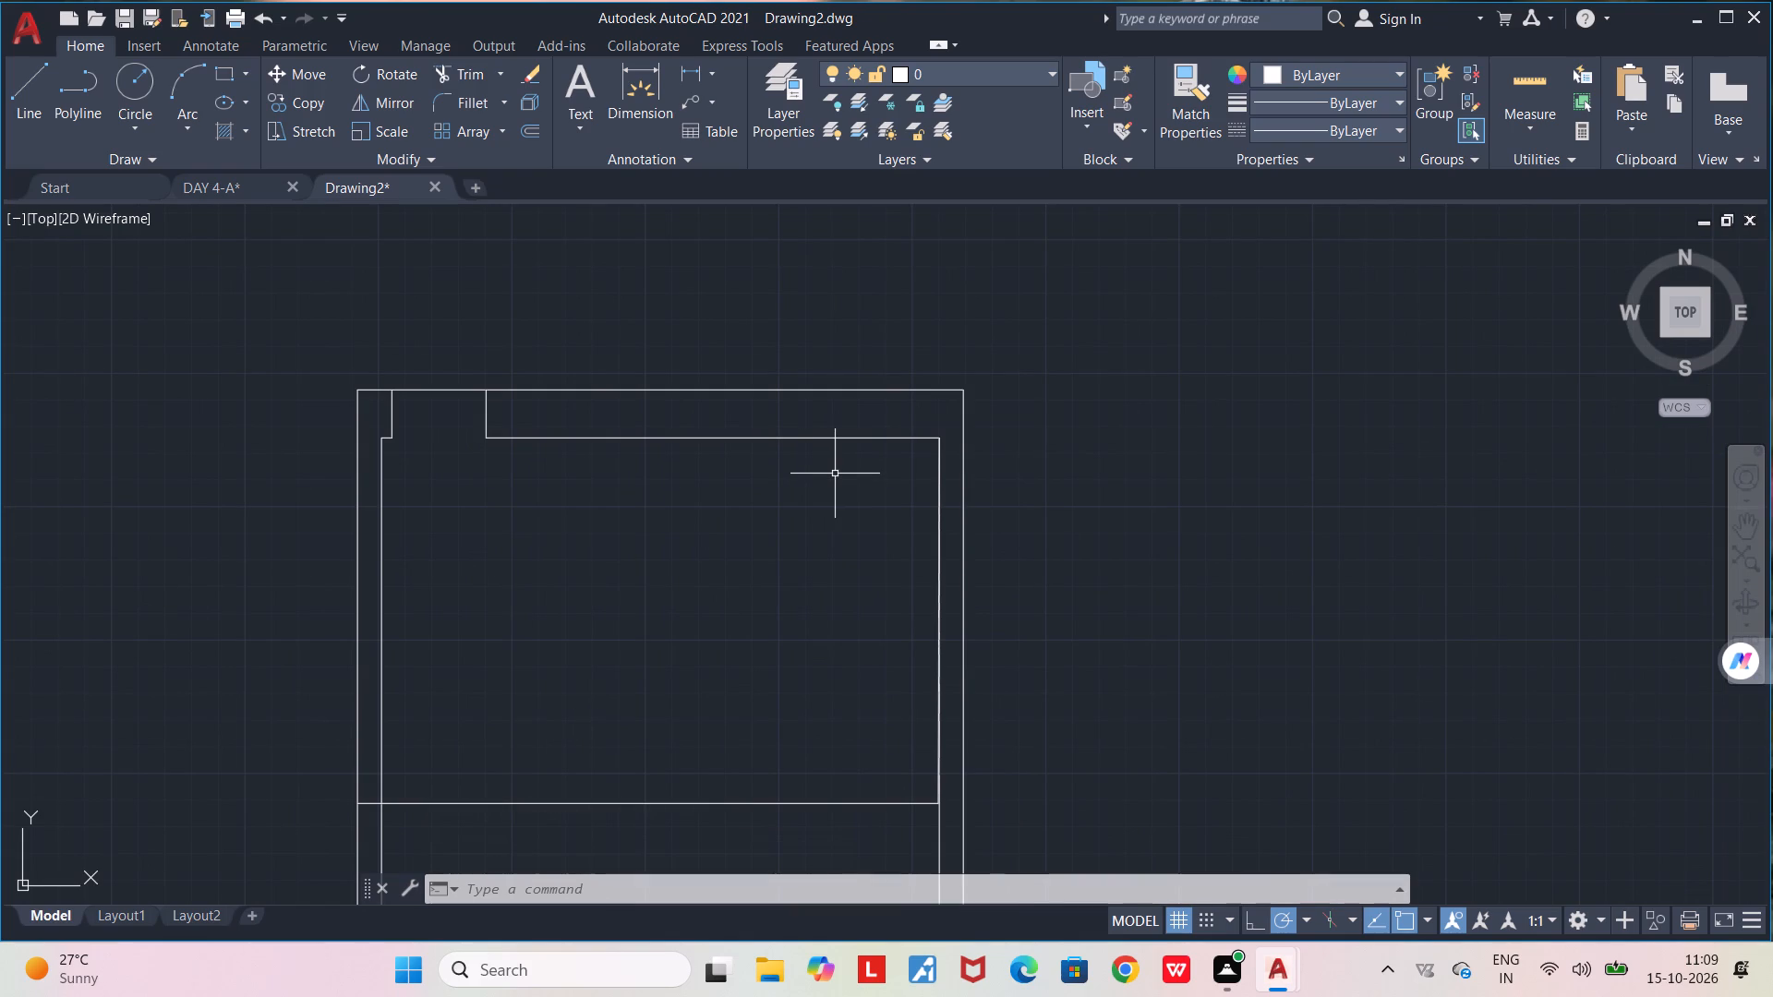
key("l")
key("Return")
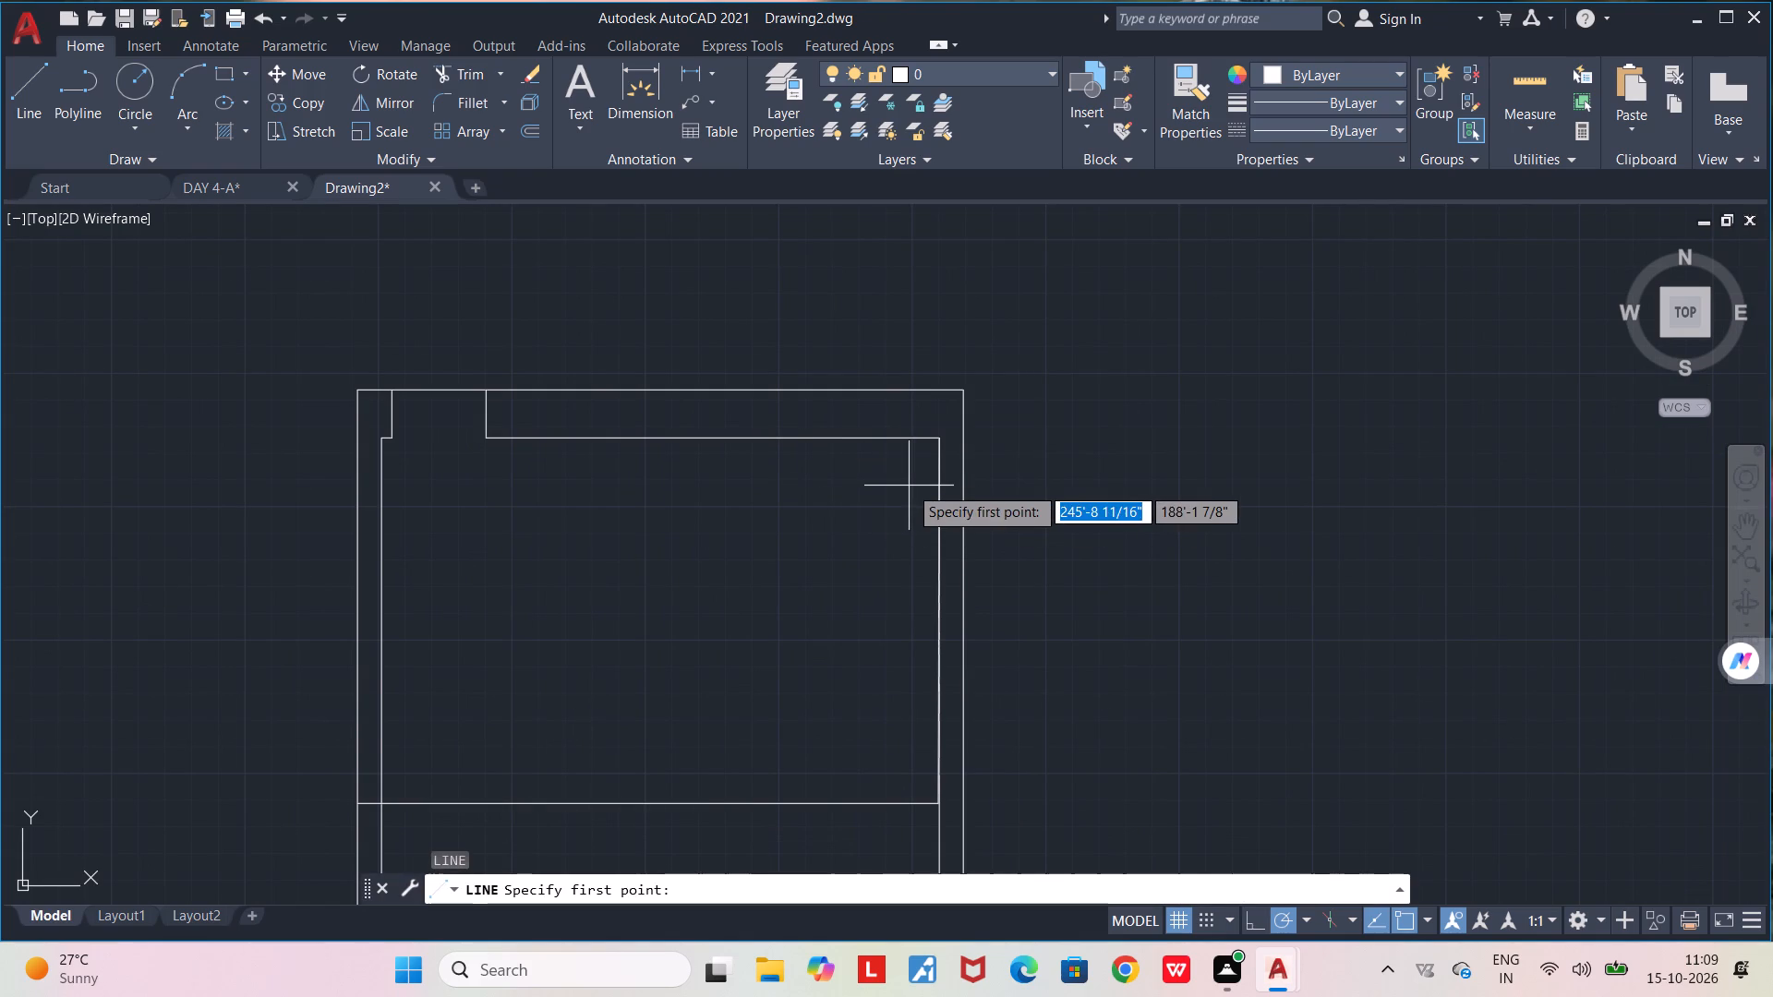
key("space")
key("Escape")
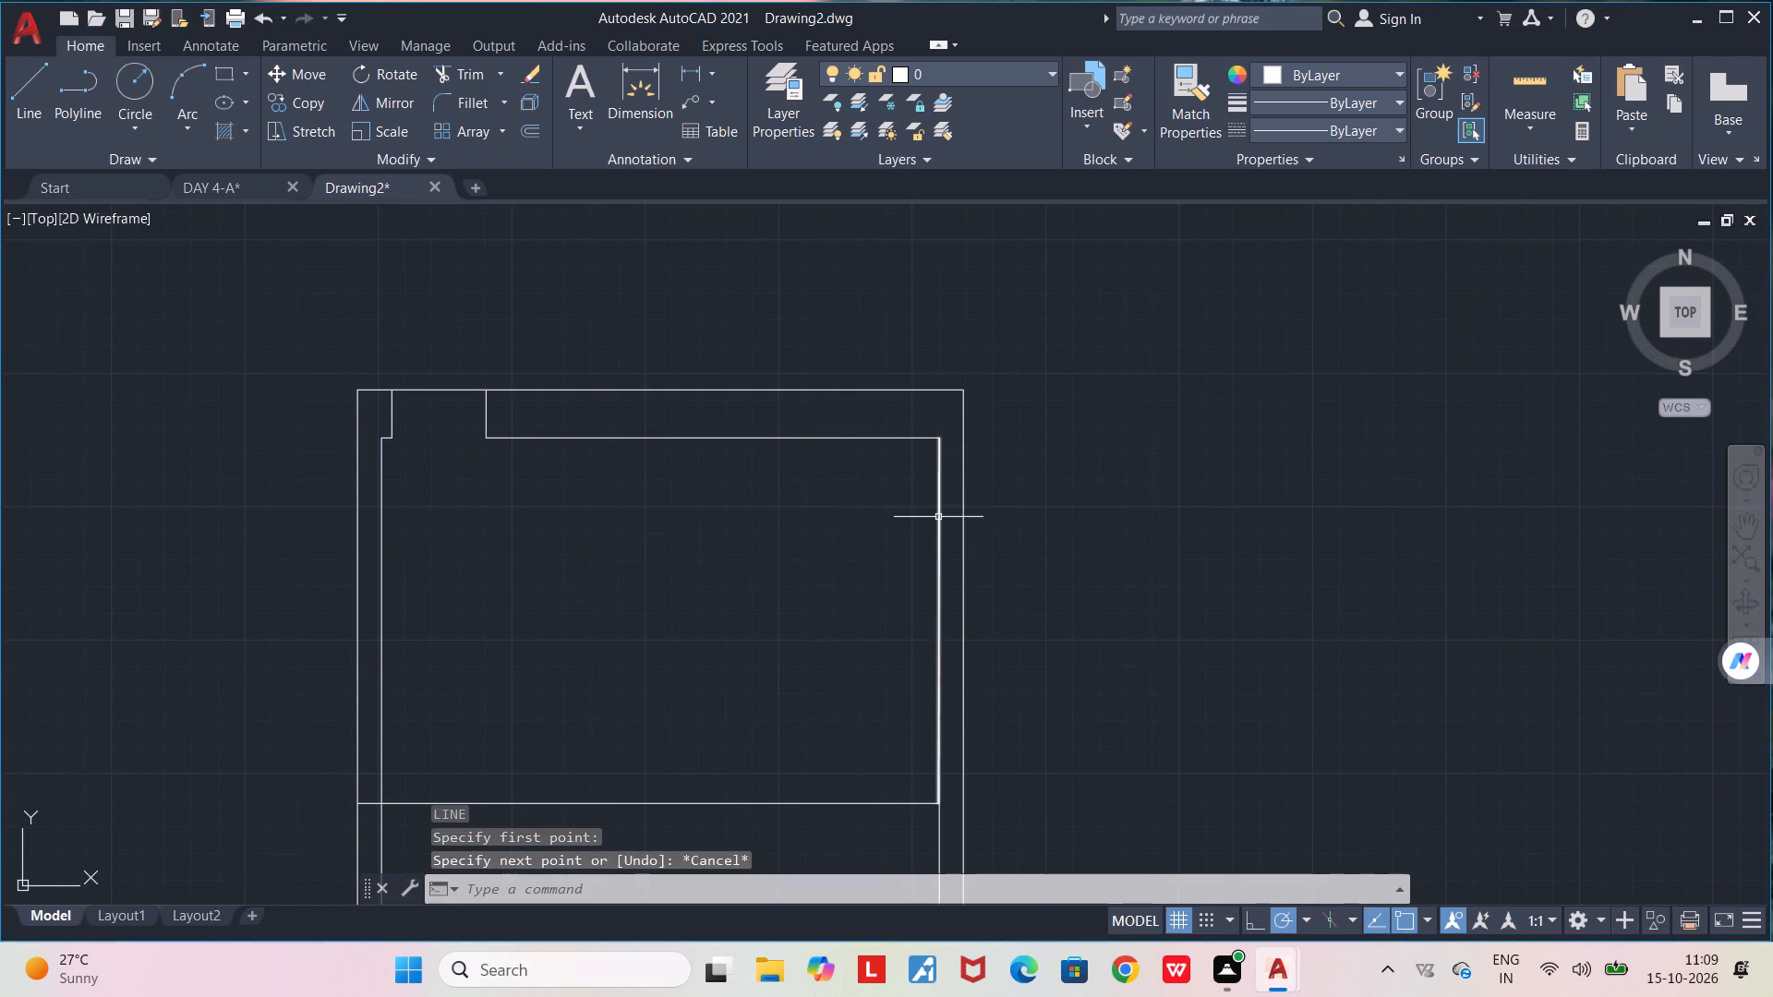
Erase the 11'5" vertical line lying over the right wall's inner face.
left_click(938, 517)
key("Delete")
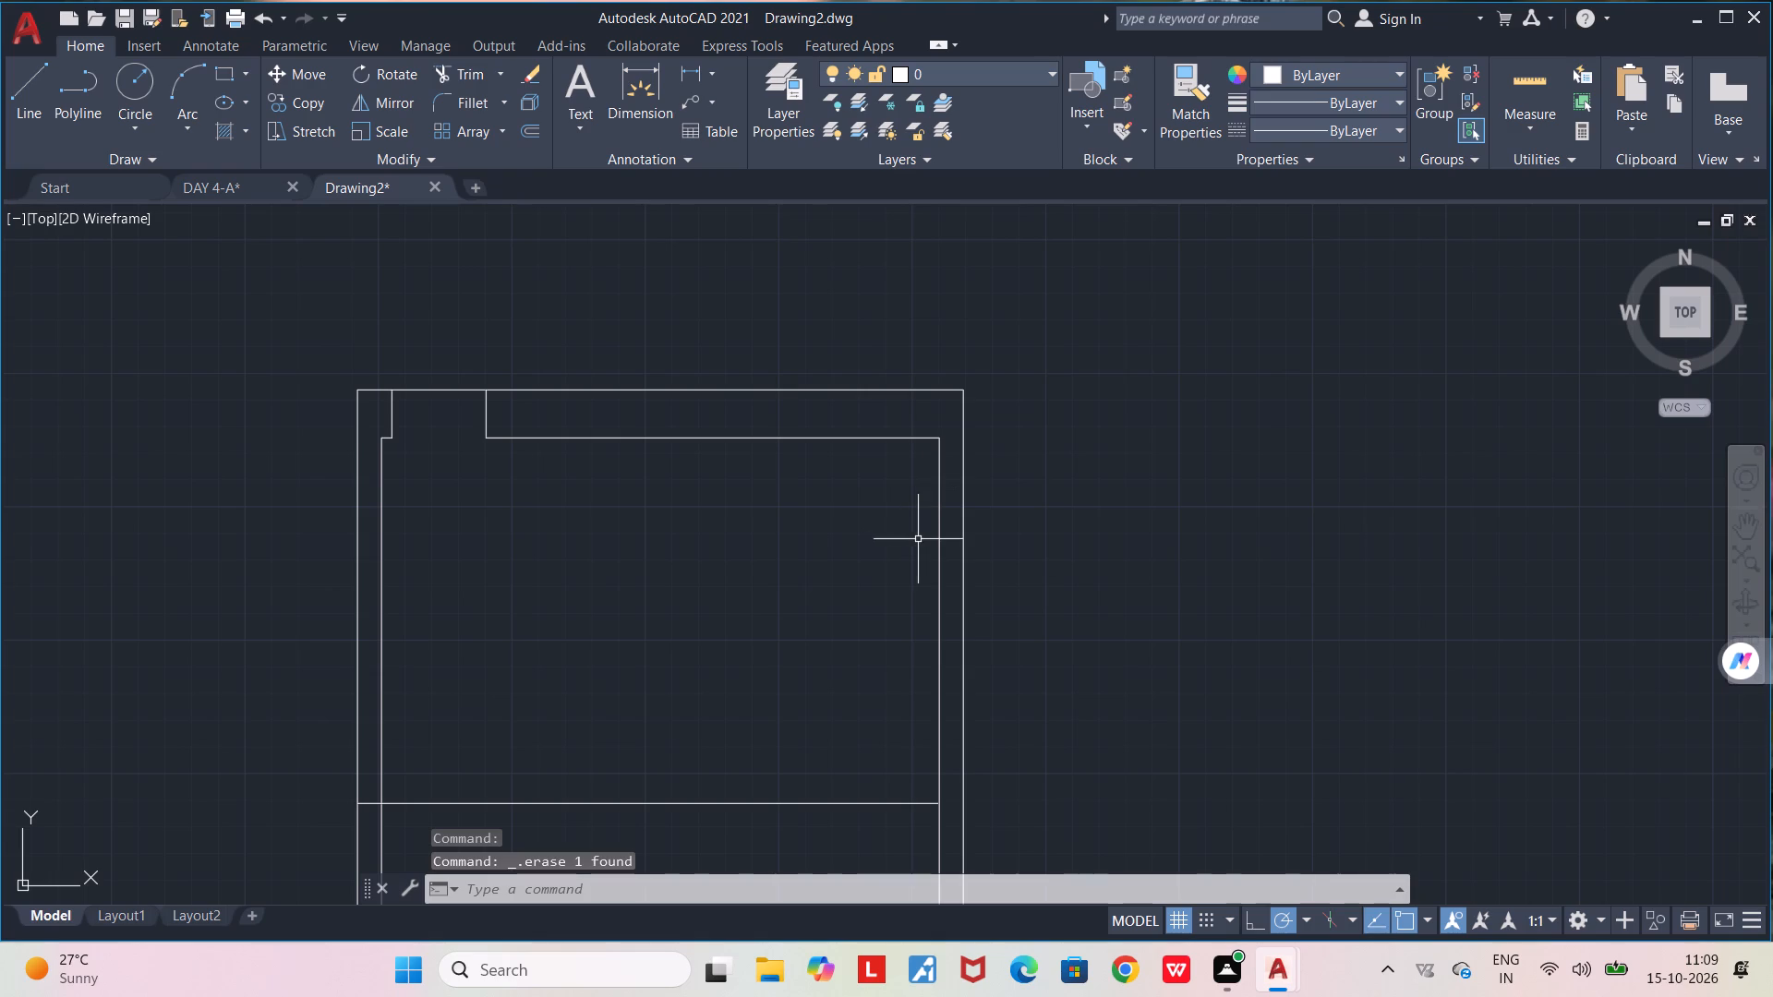
From the inner upper-right corner, draw a line 3'0" down, 3'0" left and up past the plan's top edge.
key("l")
key("Return")
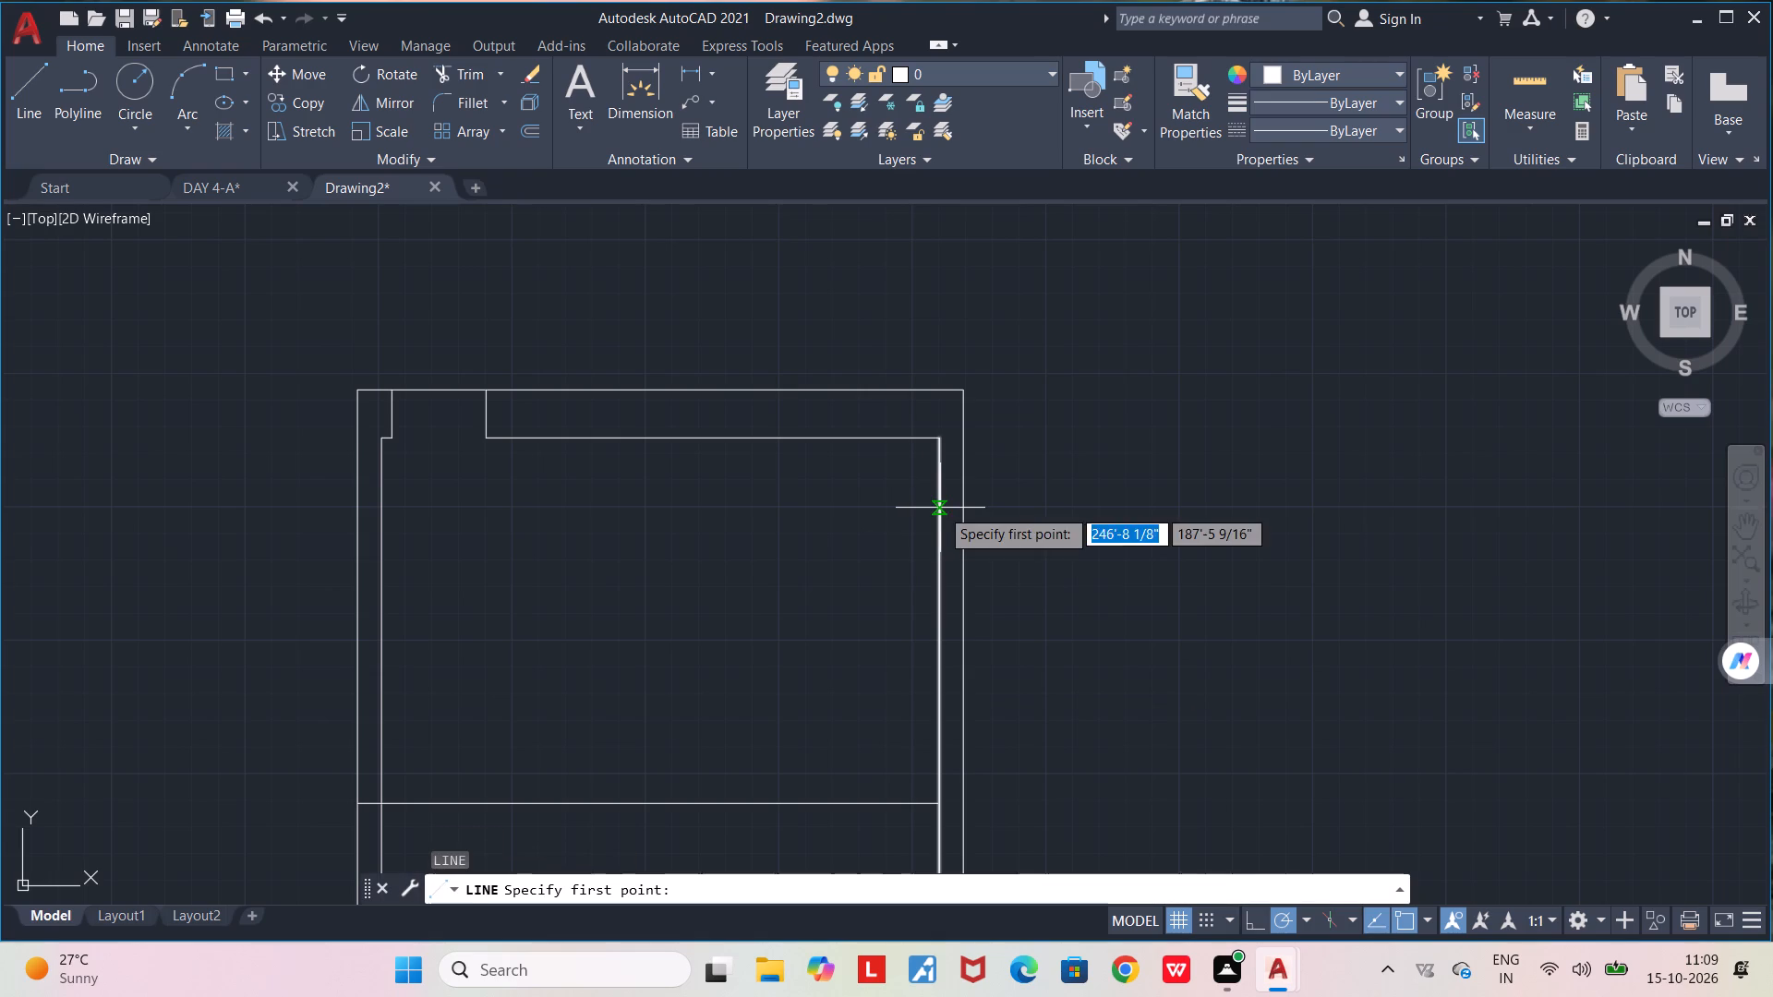
left_click(939, 441)
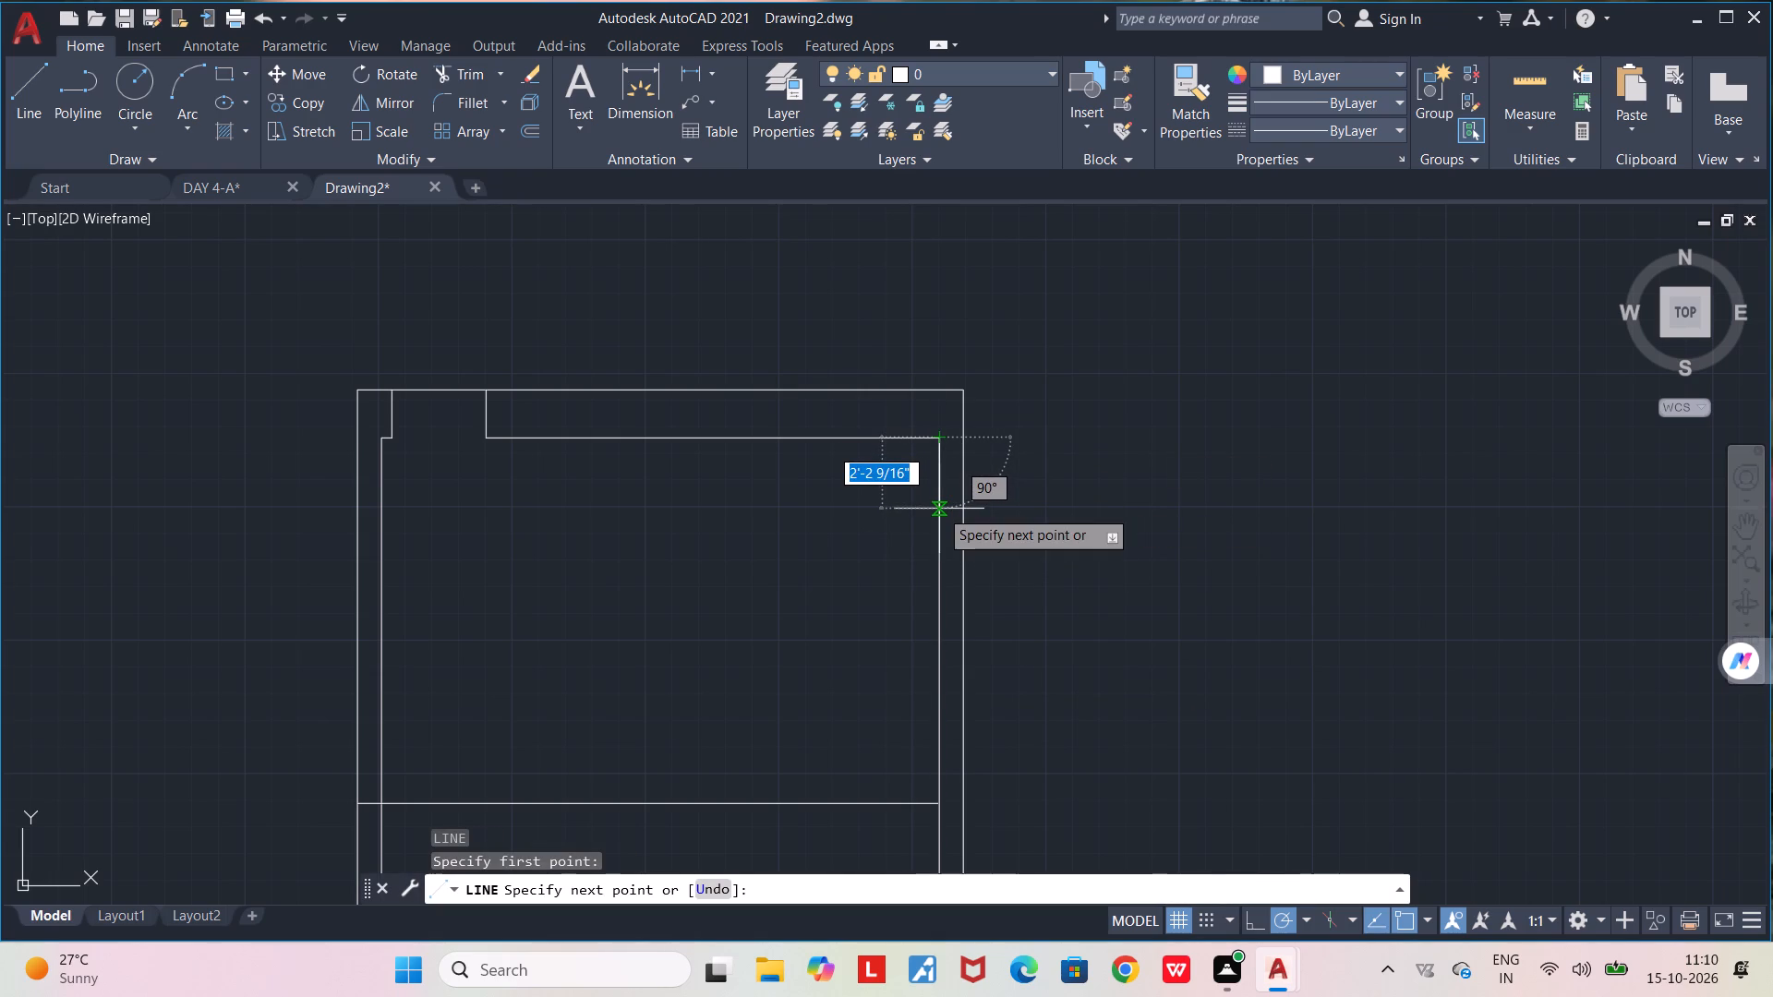
type("3'0\"")
key("Return")
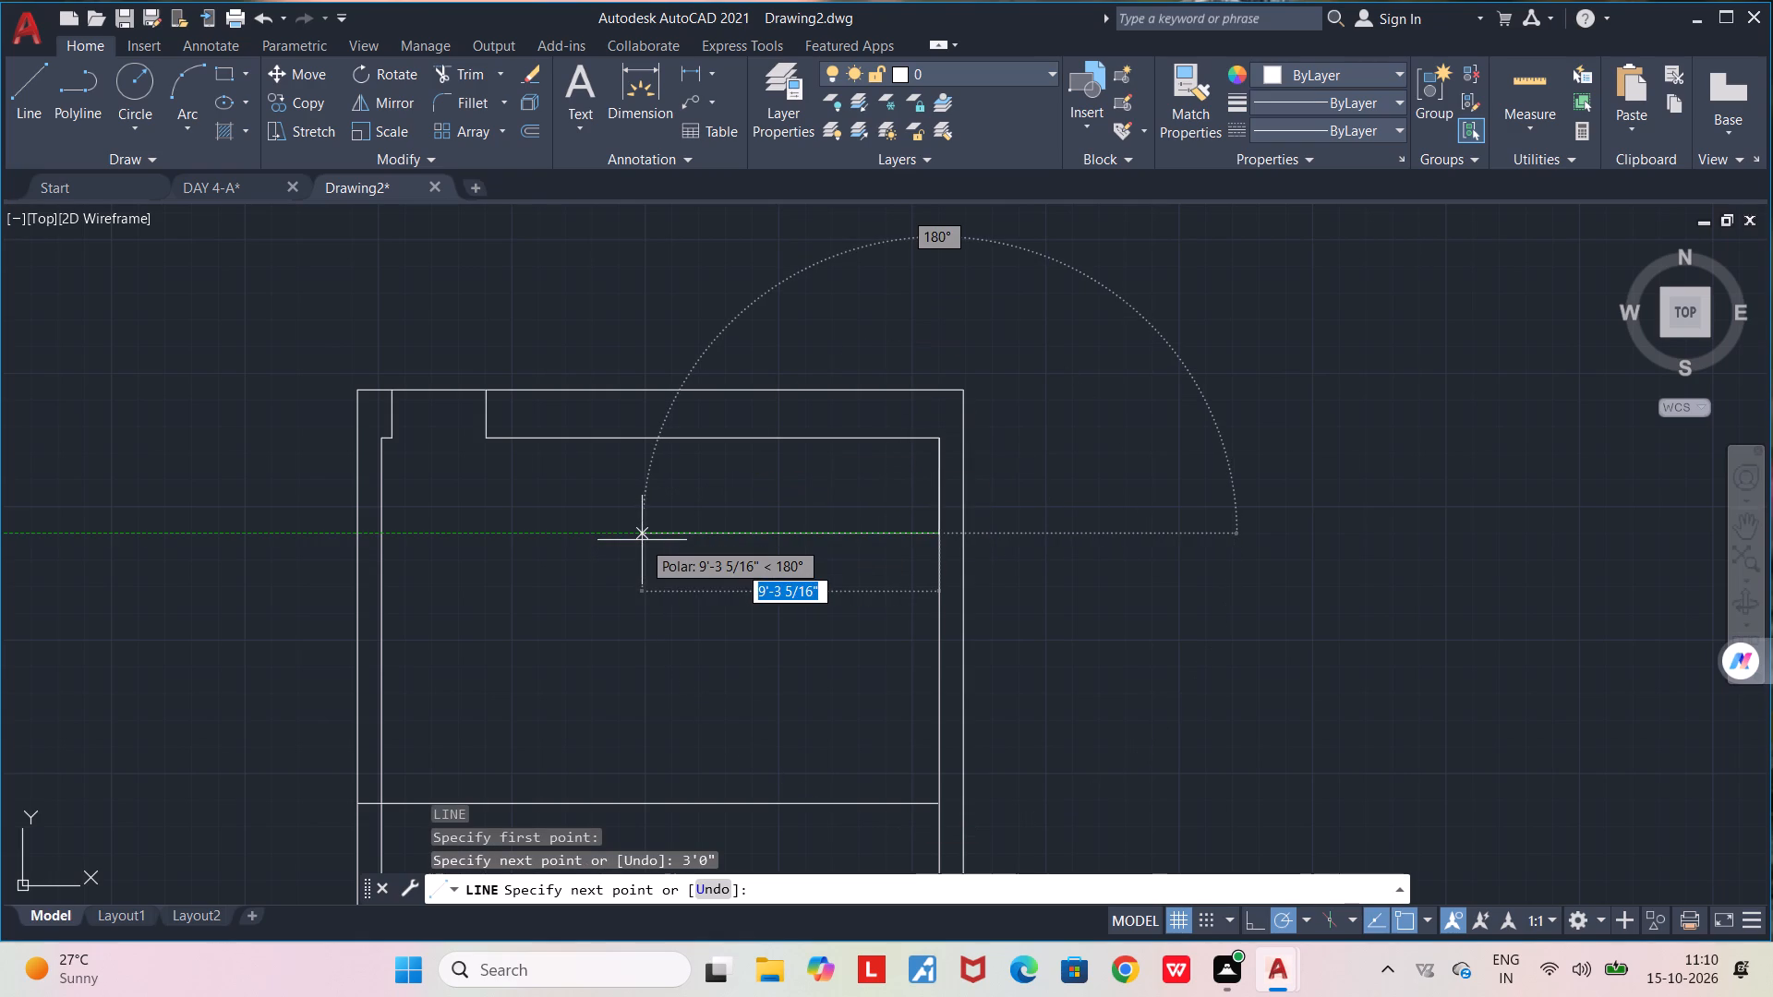
type("3'0\"")
key("Return")
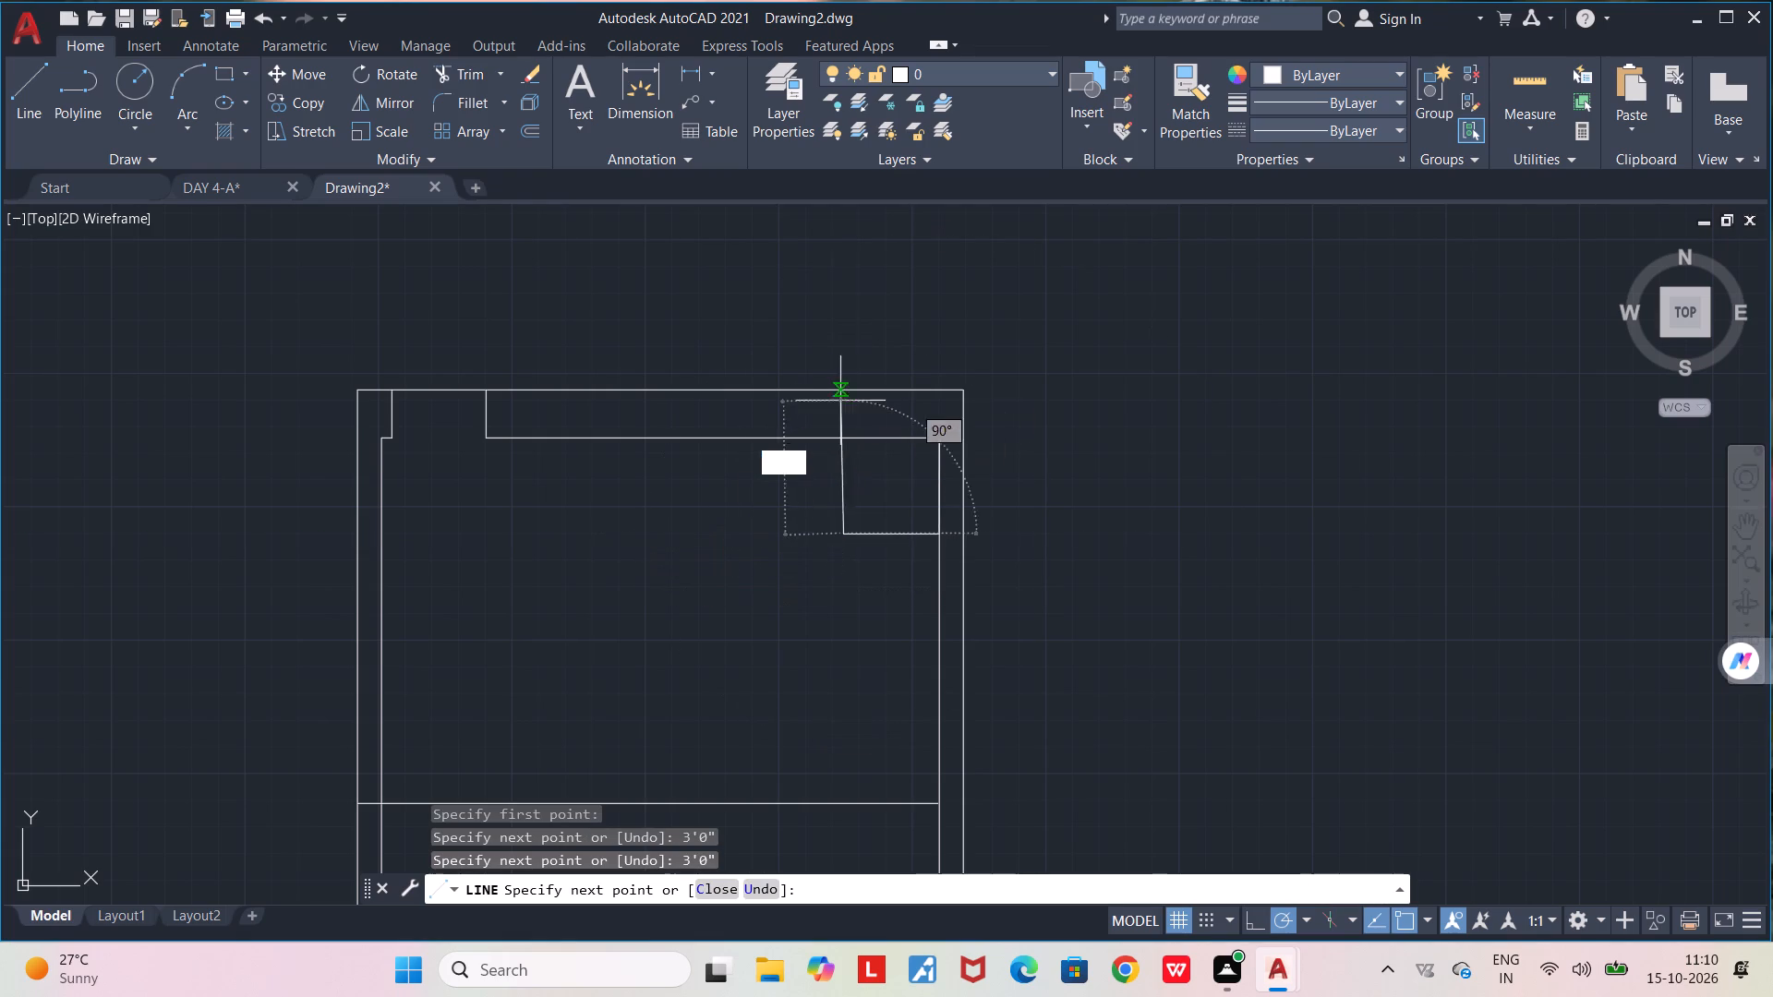
left_click(833, 299)
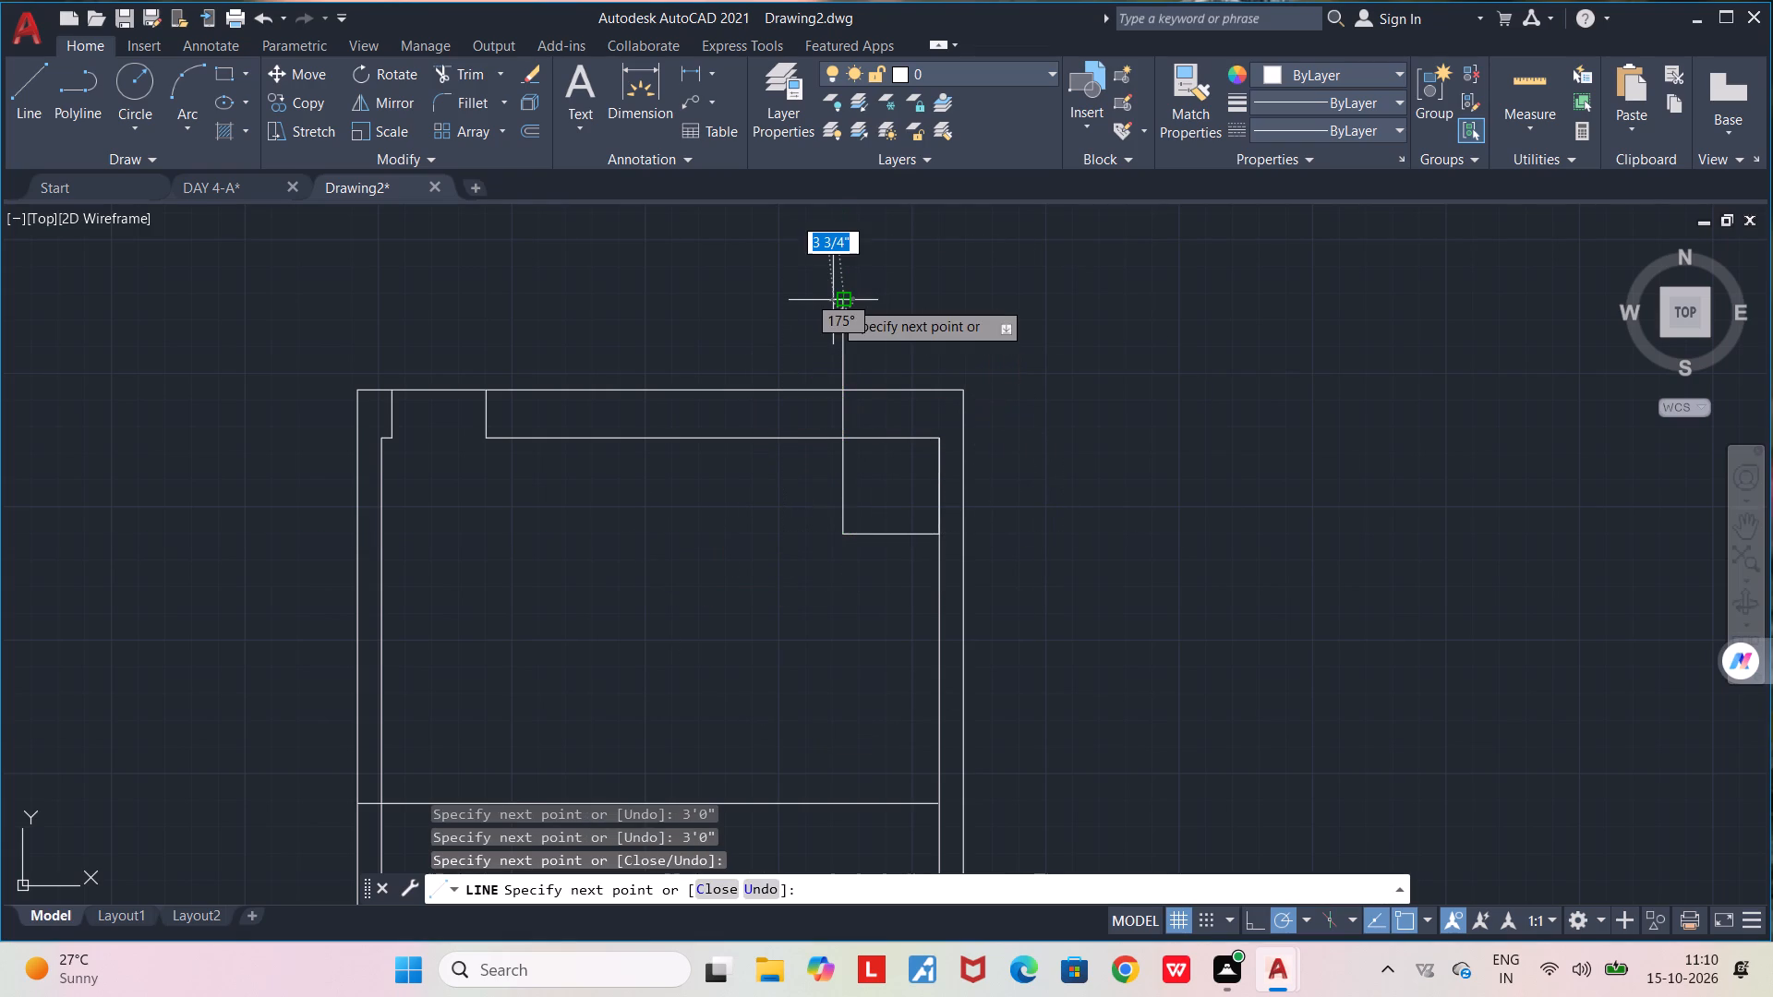
key("space")
Trim the new vertical line's overshoot above the top edge and its portion crossing the top band.
type("TR")
key("Return")
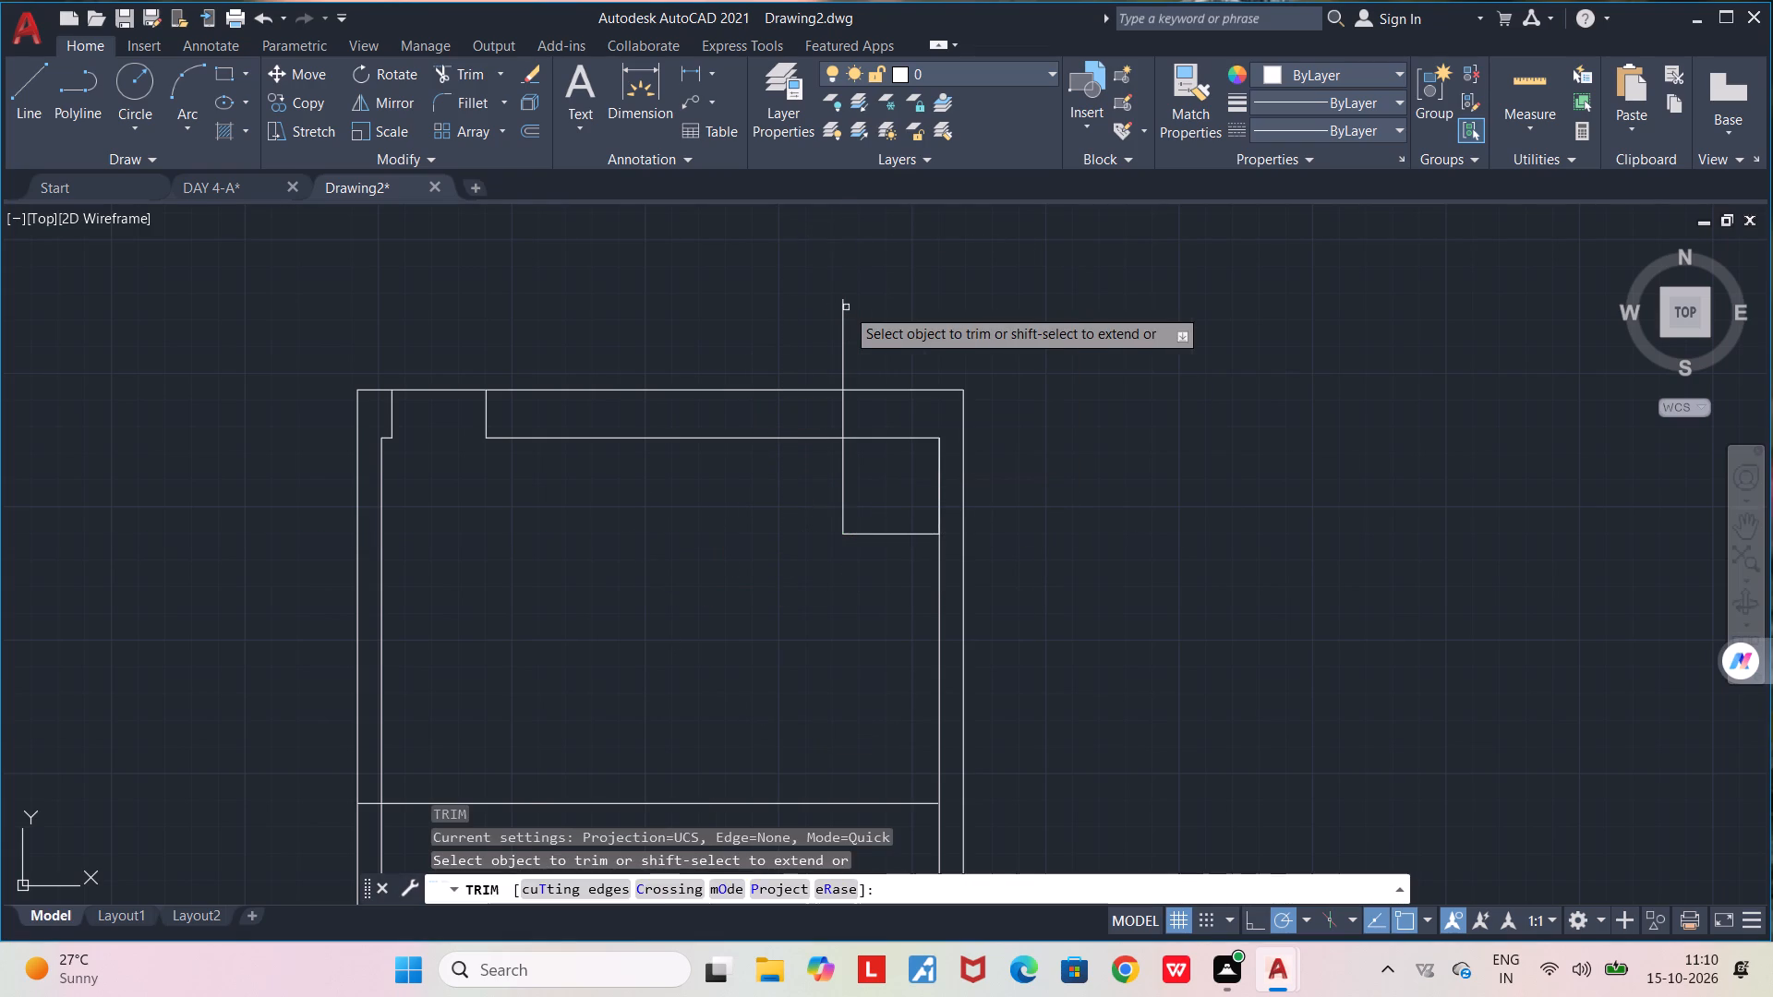
left_click_drag(849, 309, 817, 330)
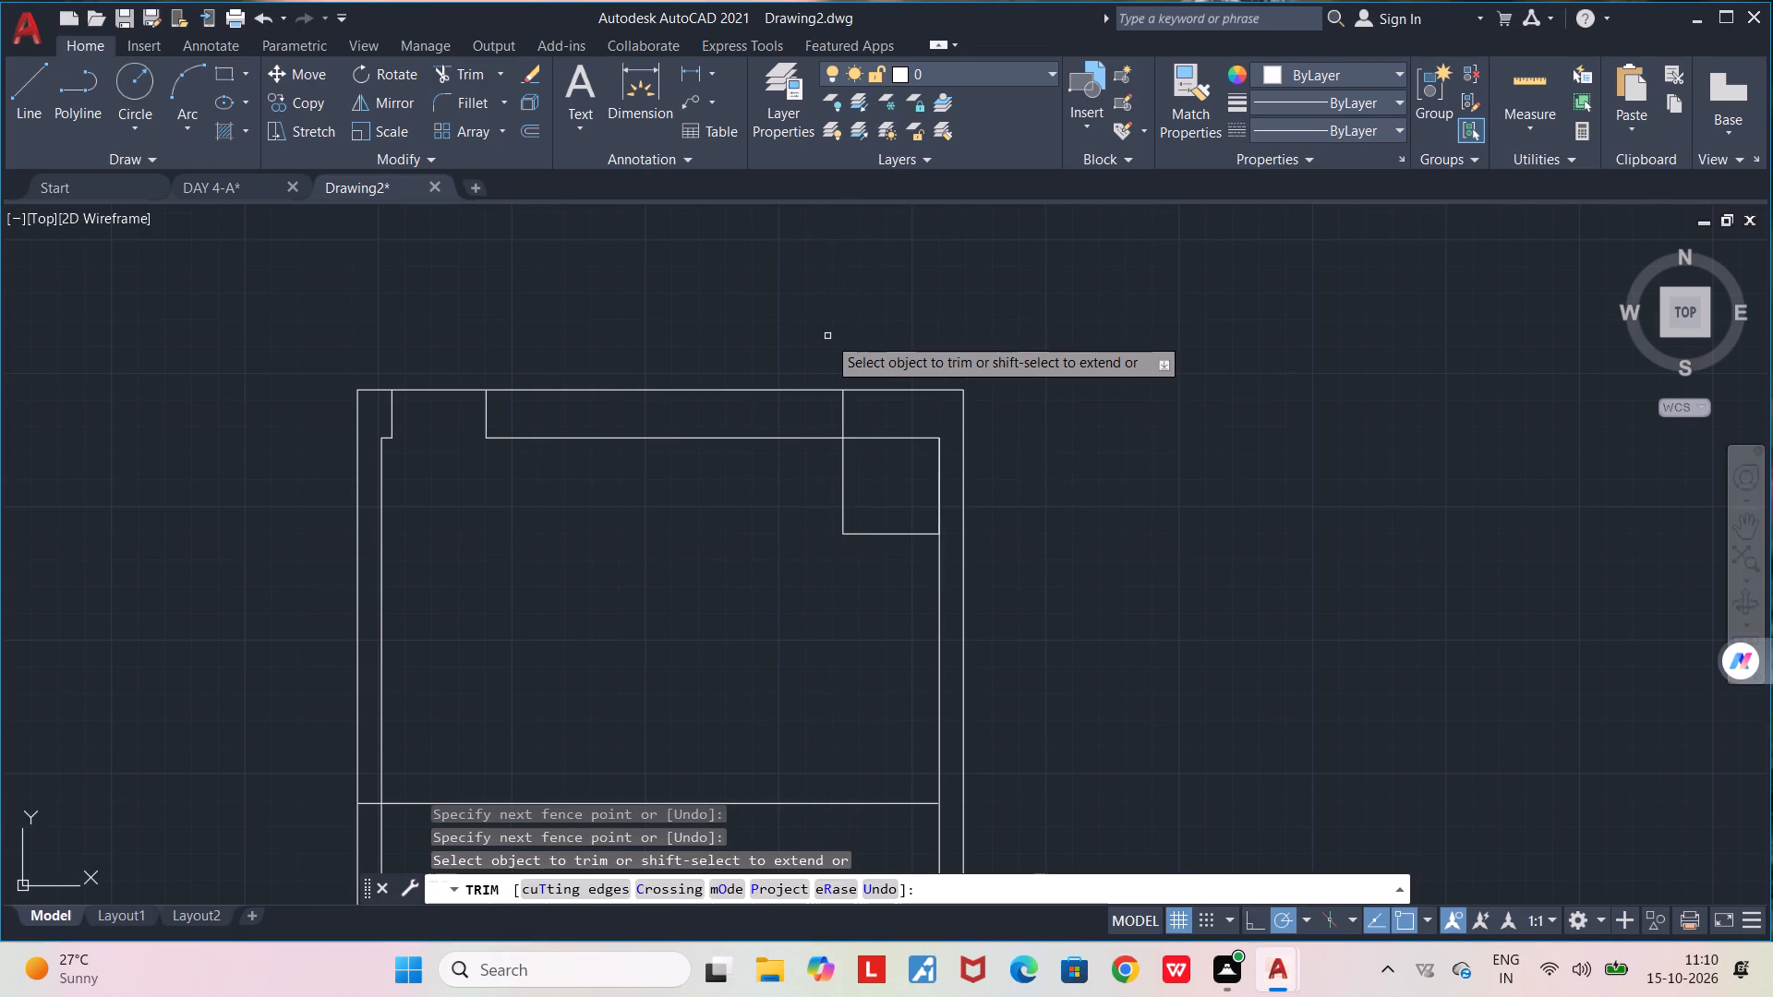
scroll(844, 401, "up", 1)
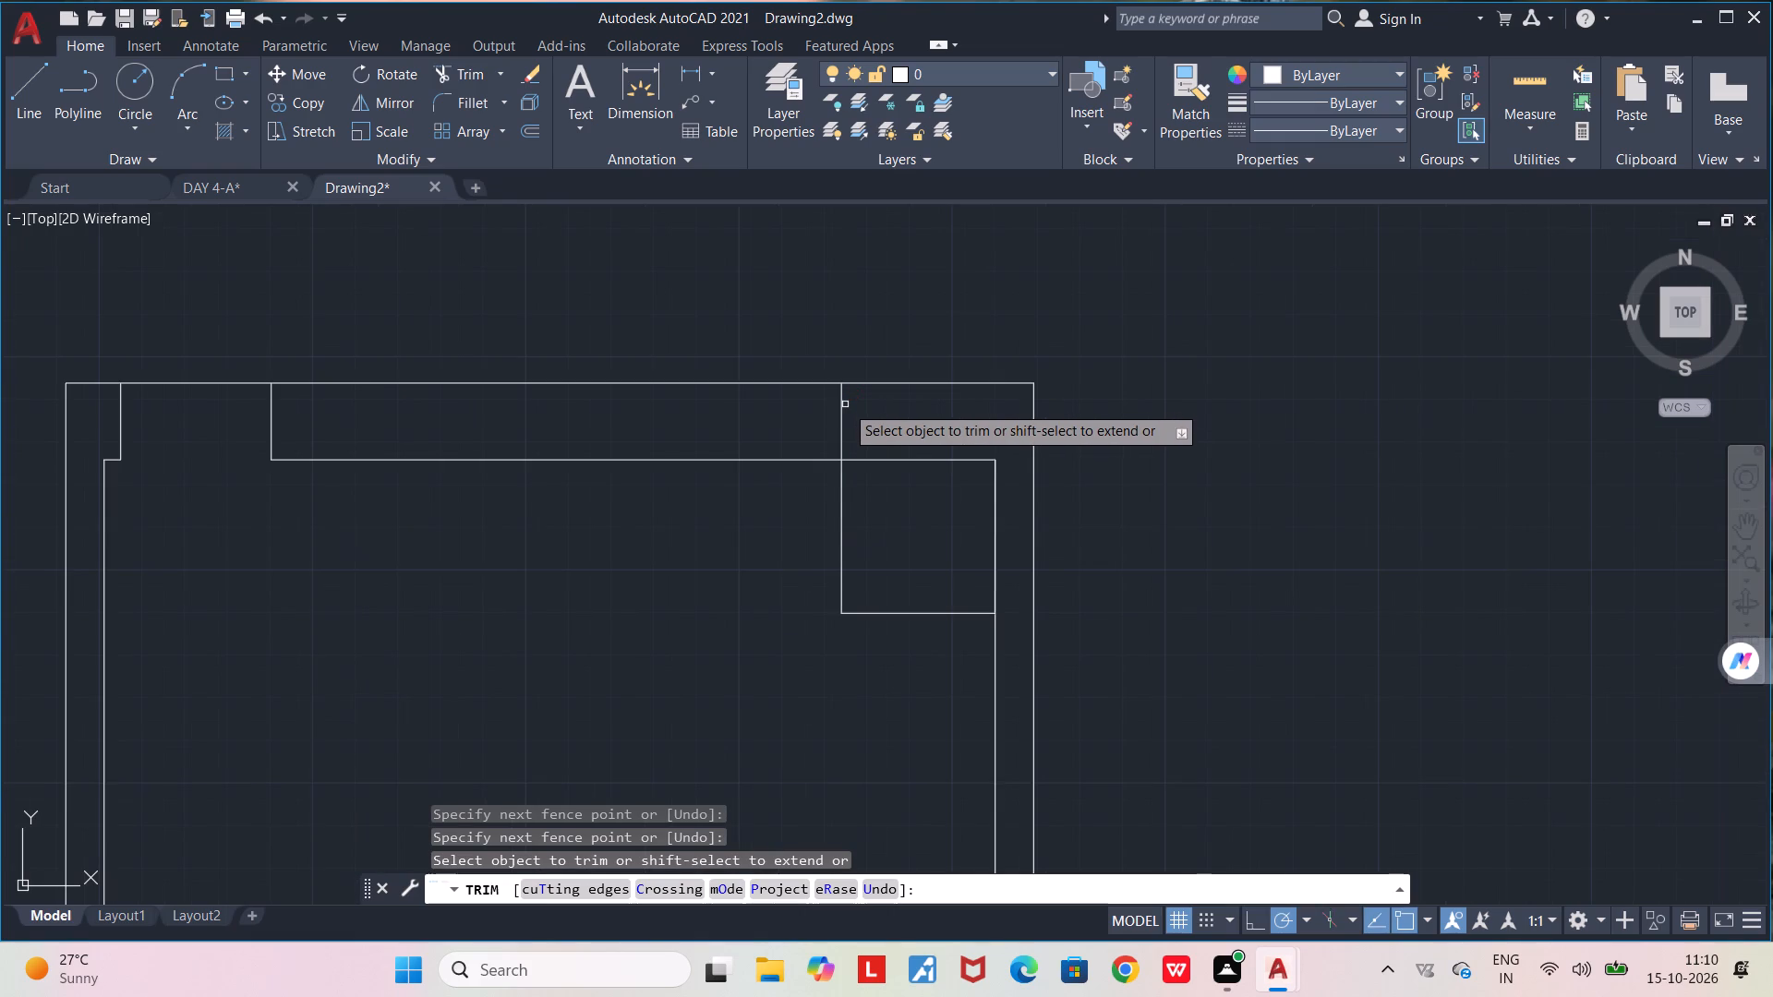
left_click(842, 403)
scroll(840, 402, "down", 1)
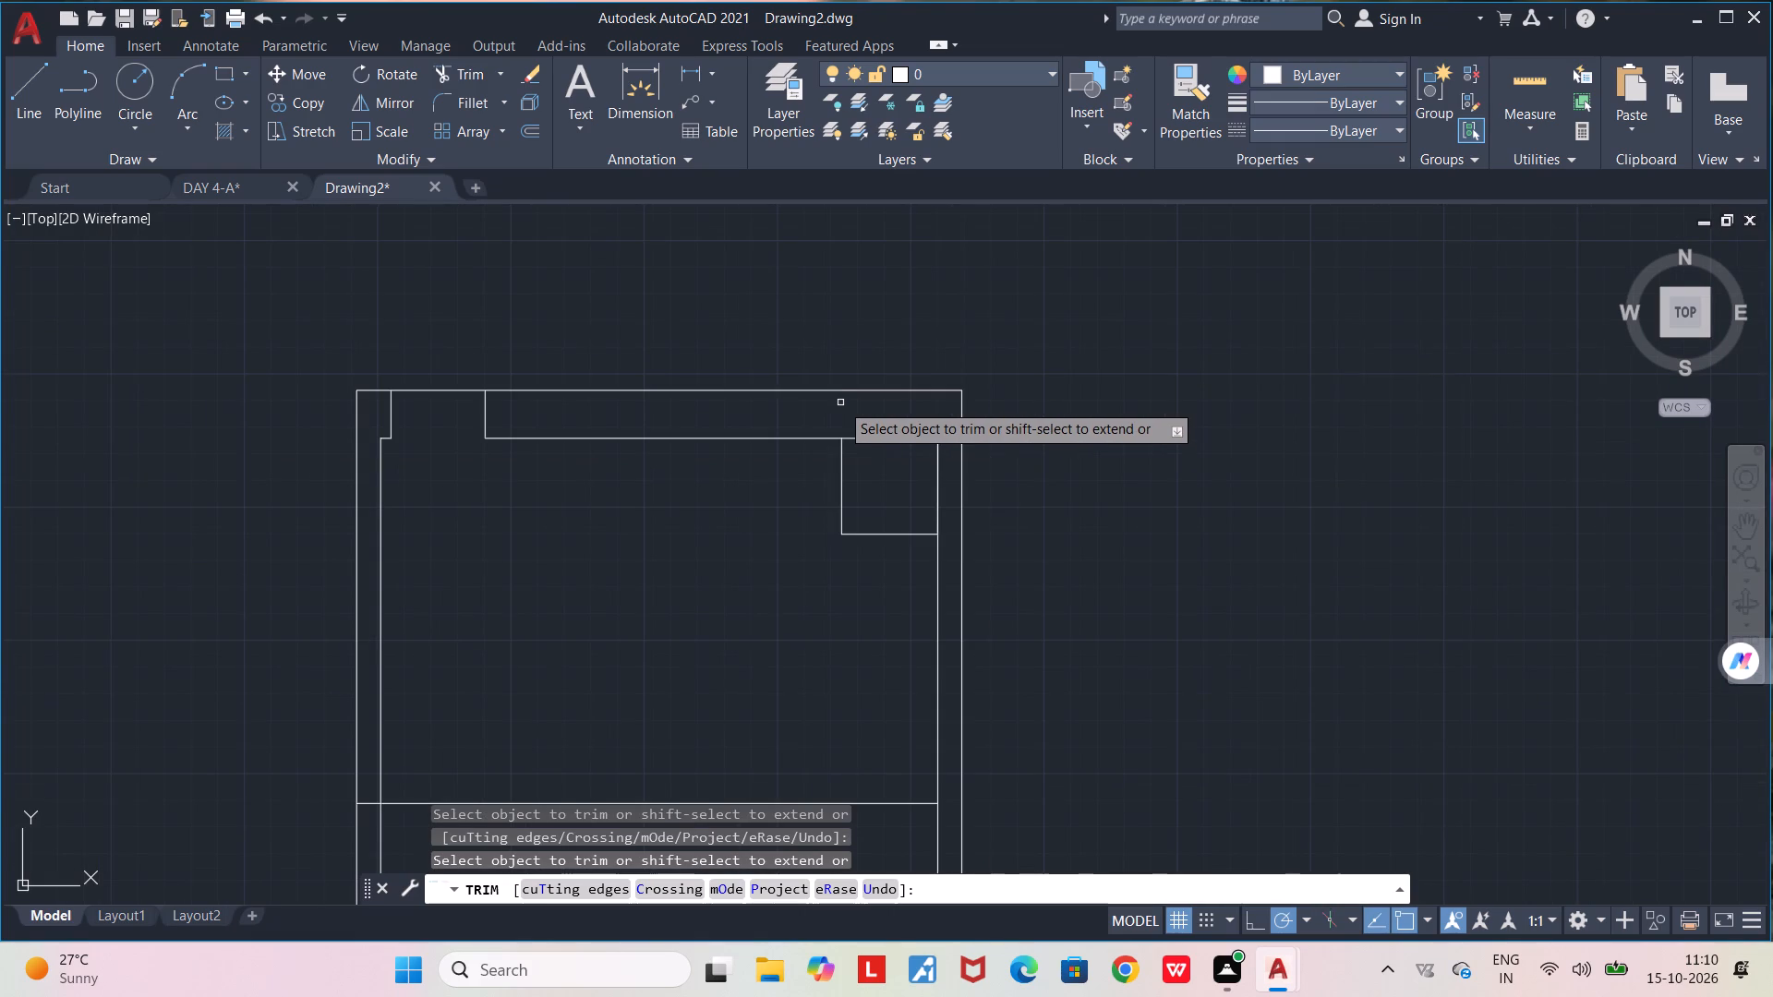
key("space")
Offset the left and lower sides of the 3'0" corner square inward by 4.5".
scroll(839, 472, "up", 2)
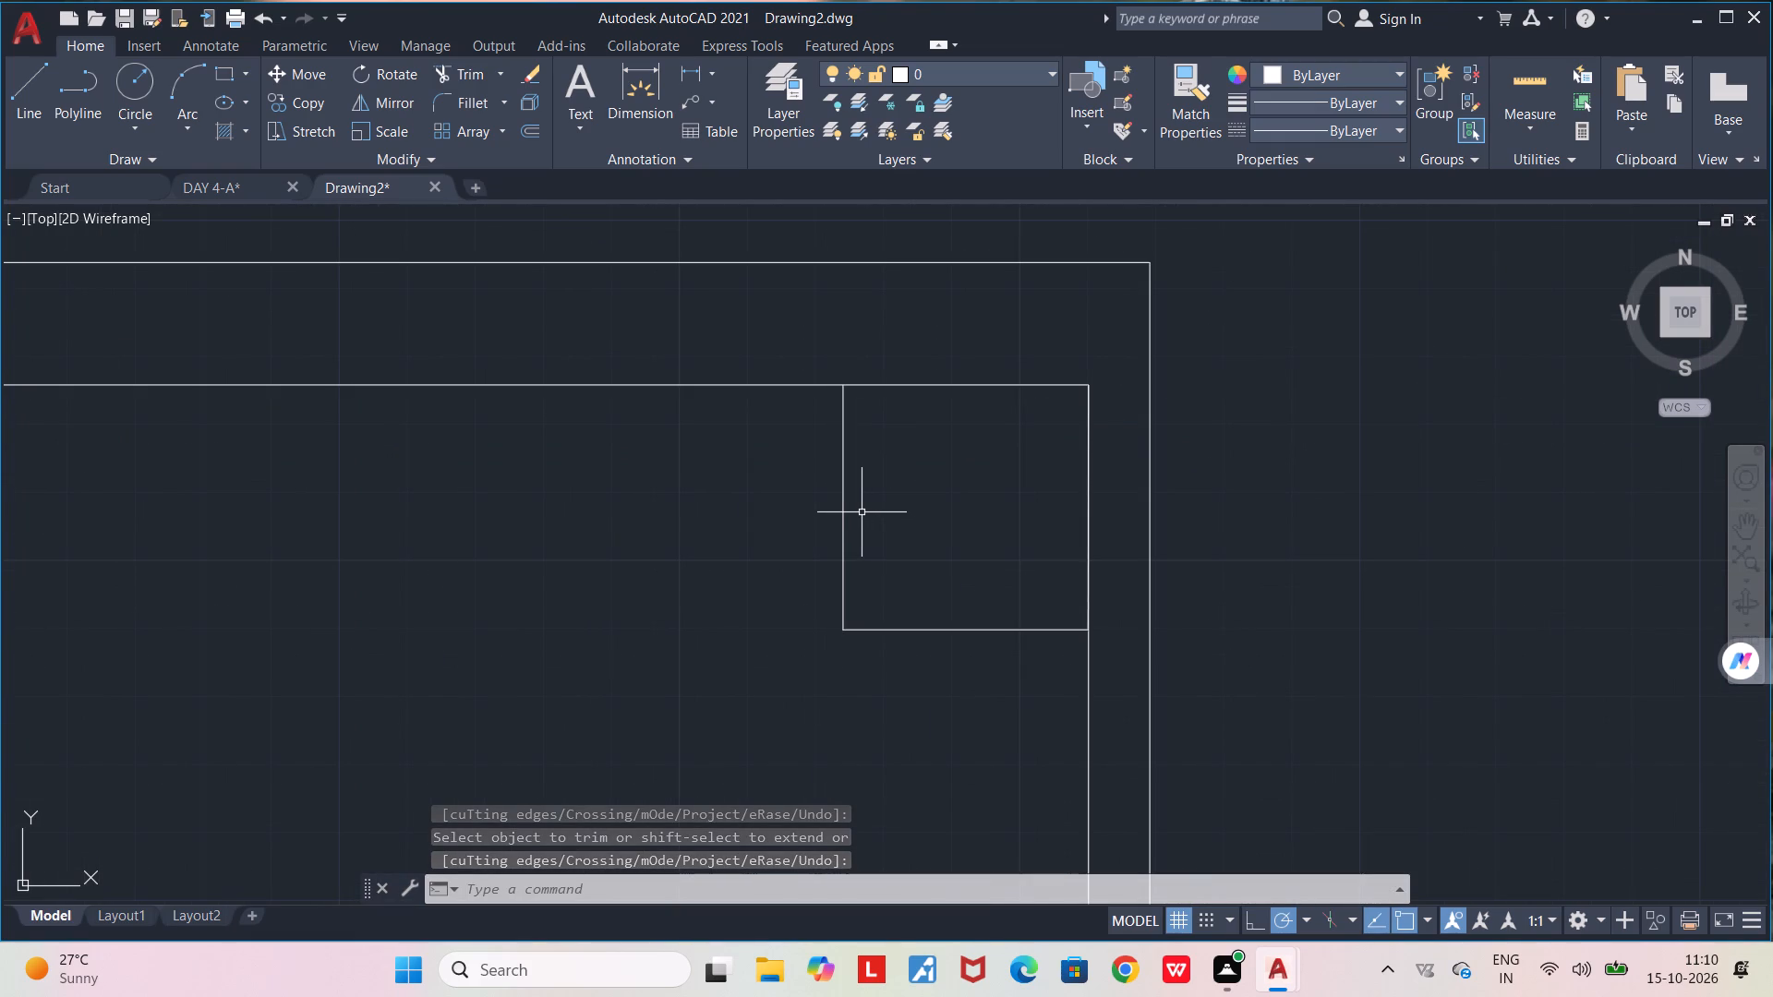
key("o")
type("FF")
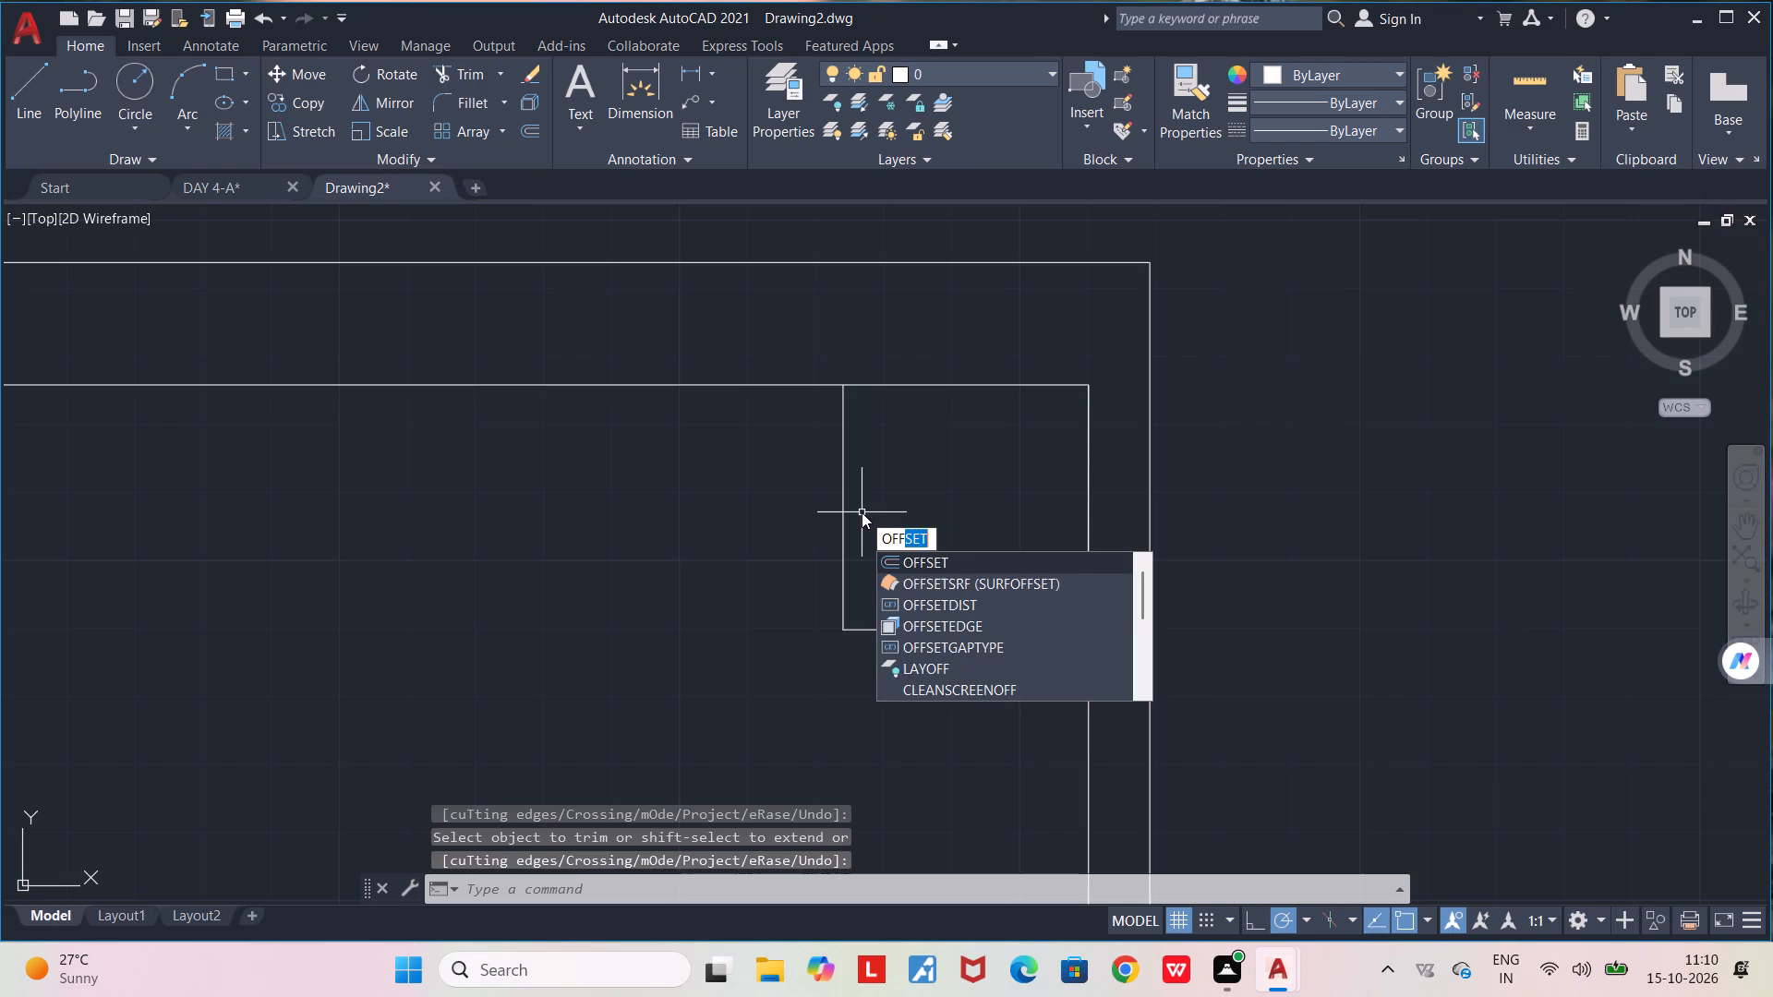
key("Return")
scroll(804, 477, "up", 1)
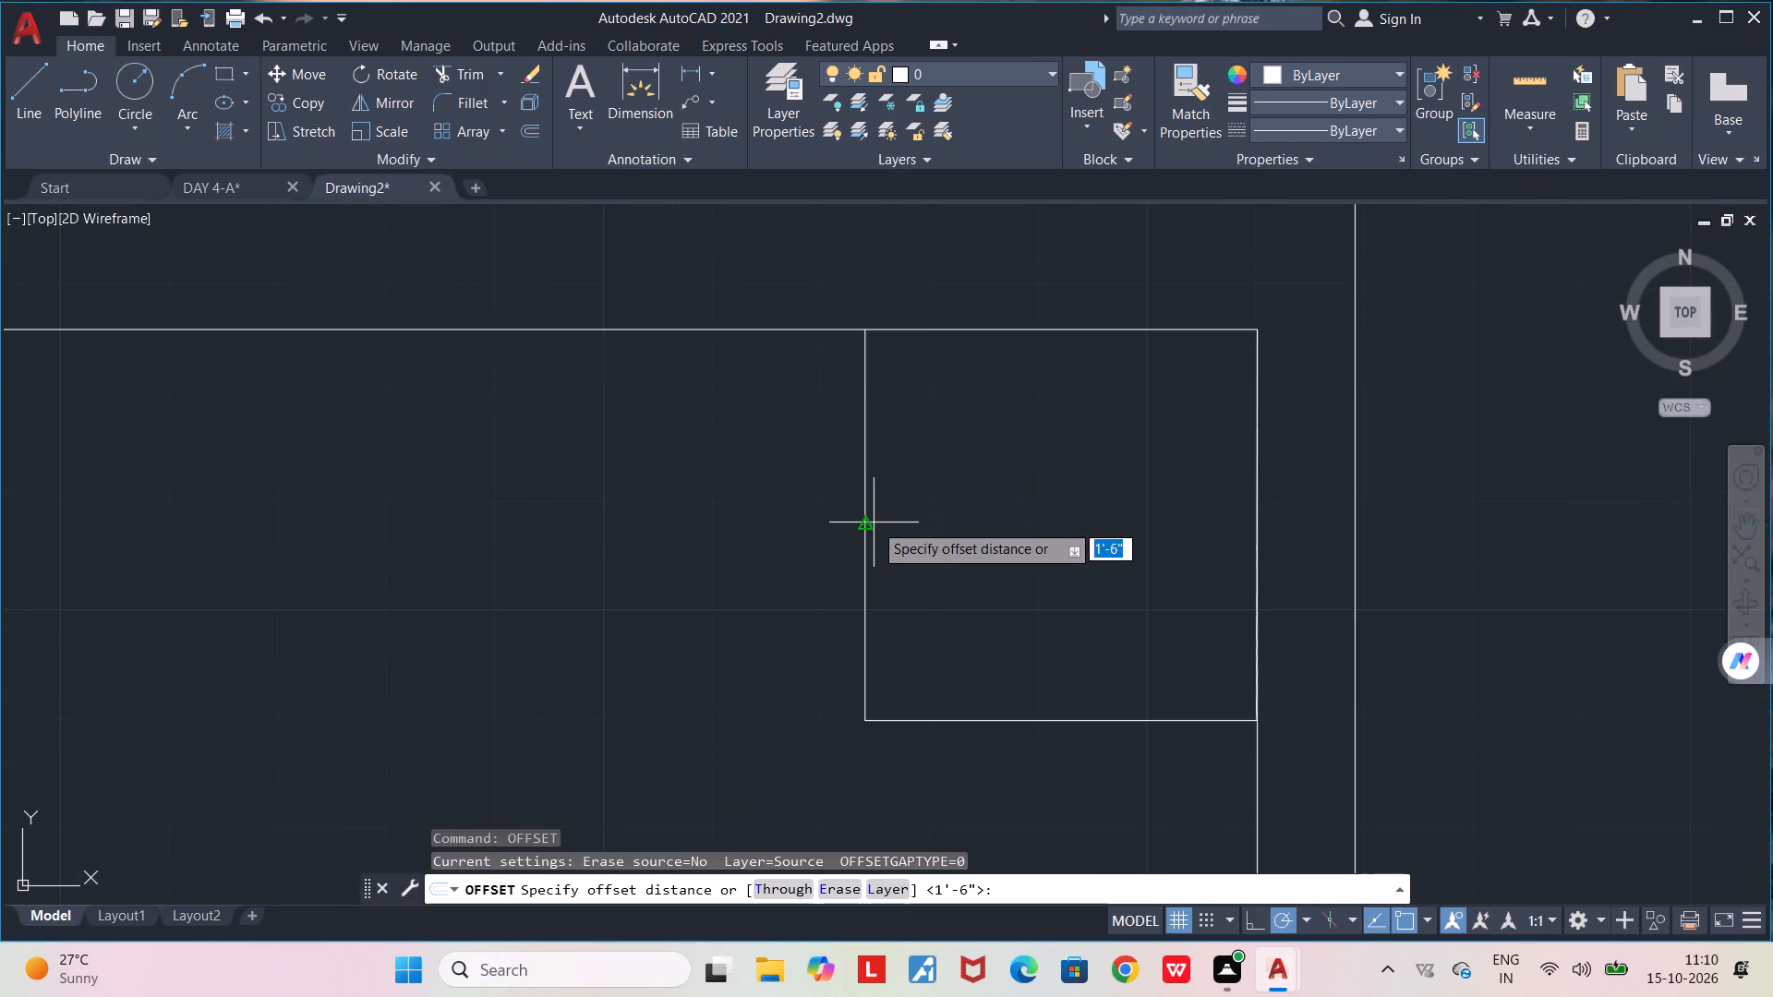
left_click(865, 519)
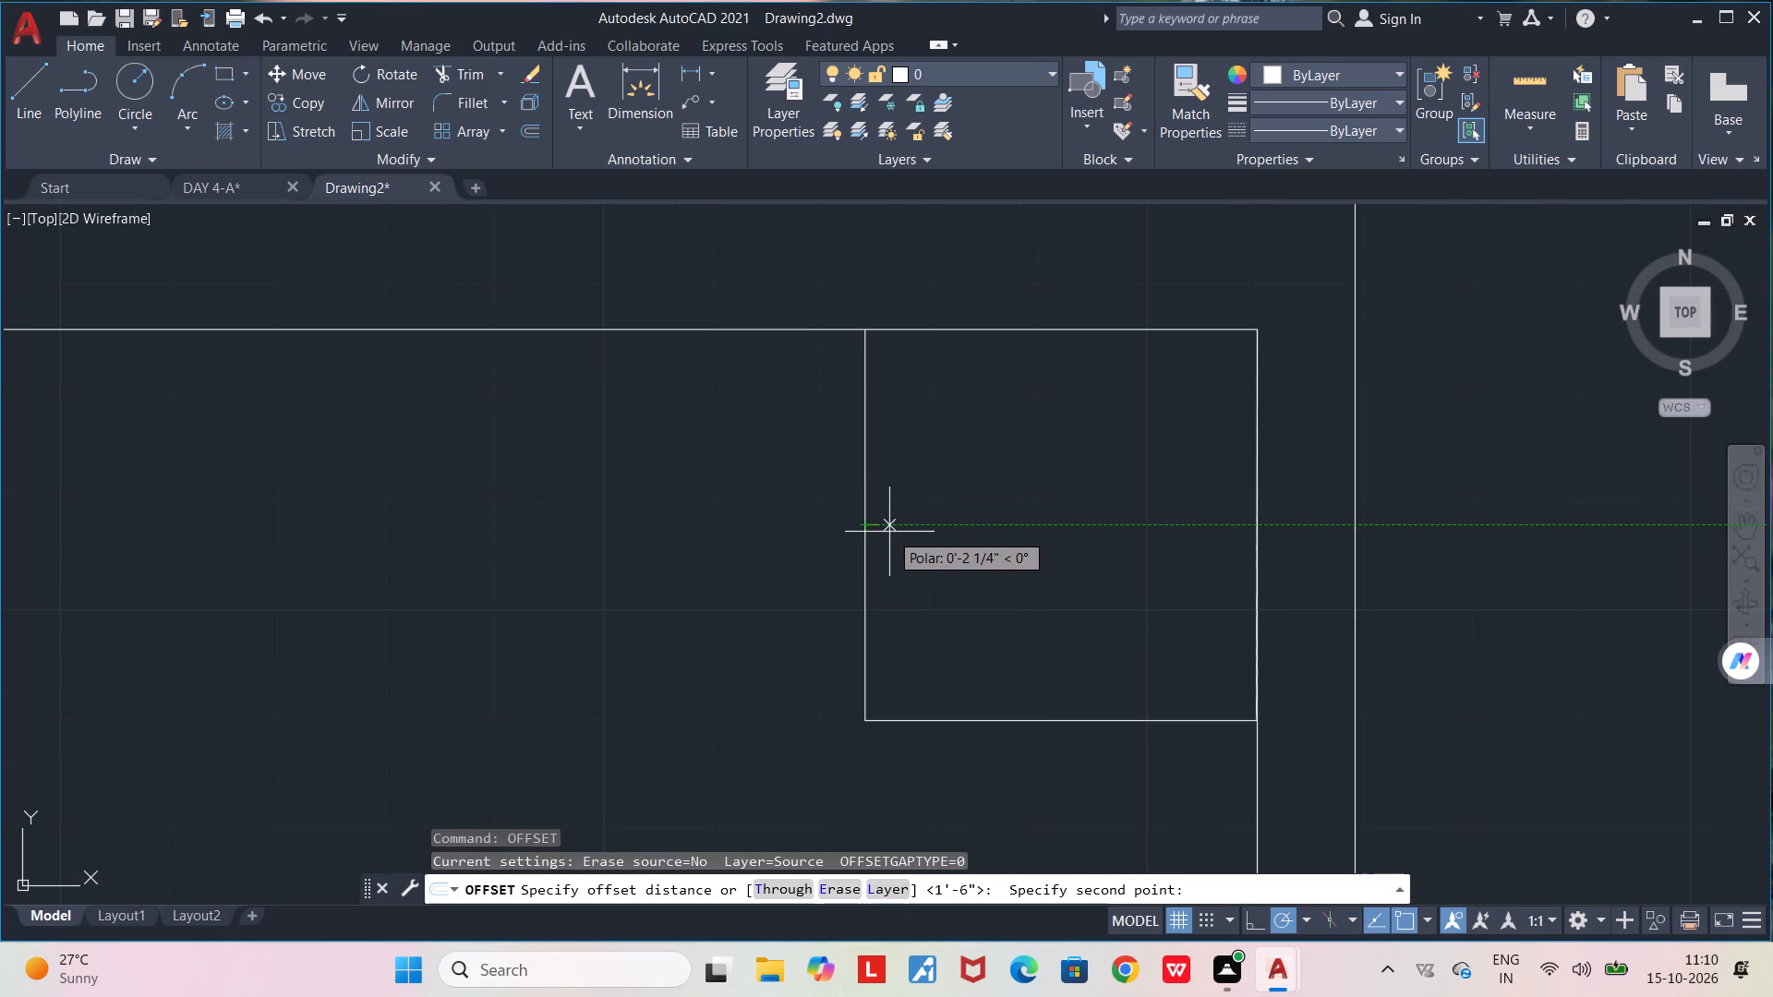
type("4.5\"")
key("Return")
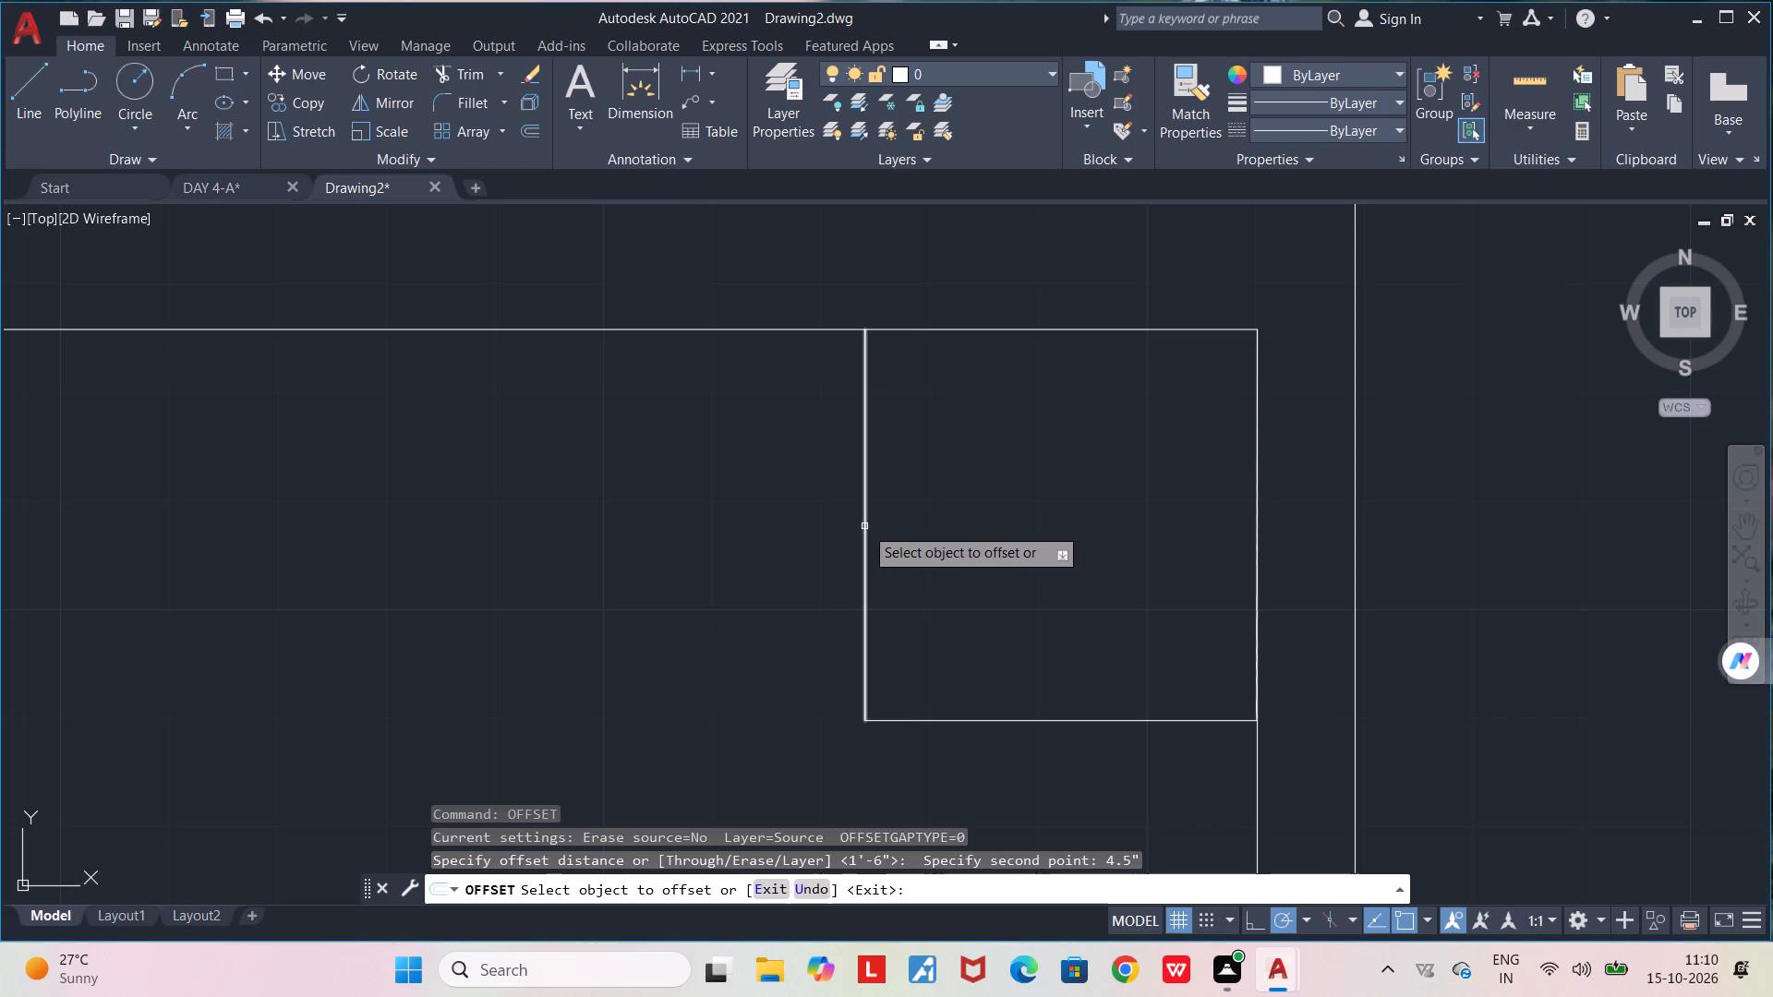
left_click(864, 526)
left_click(891, 542)
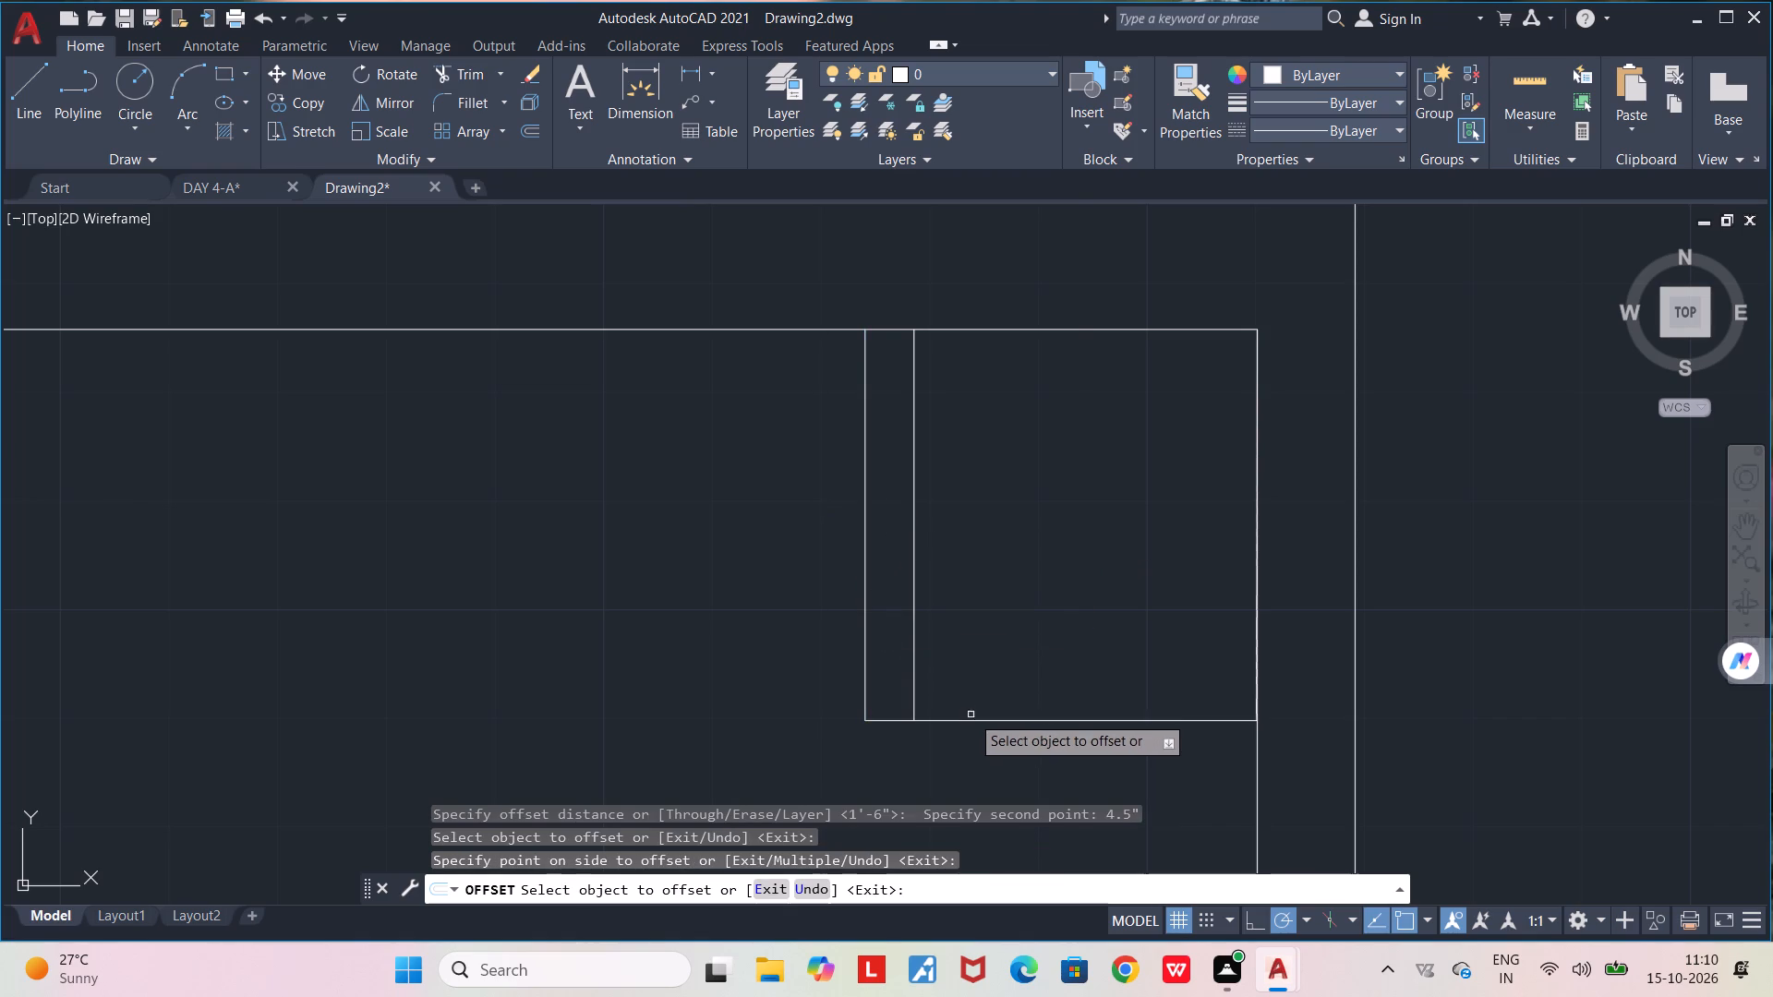
left_click(977, 719)
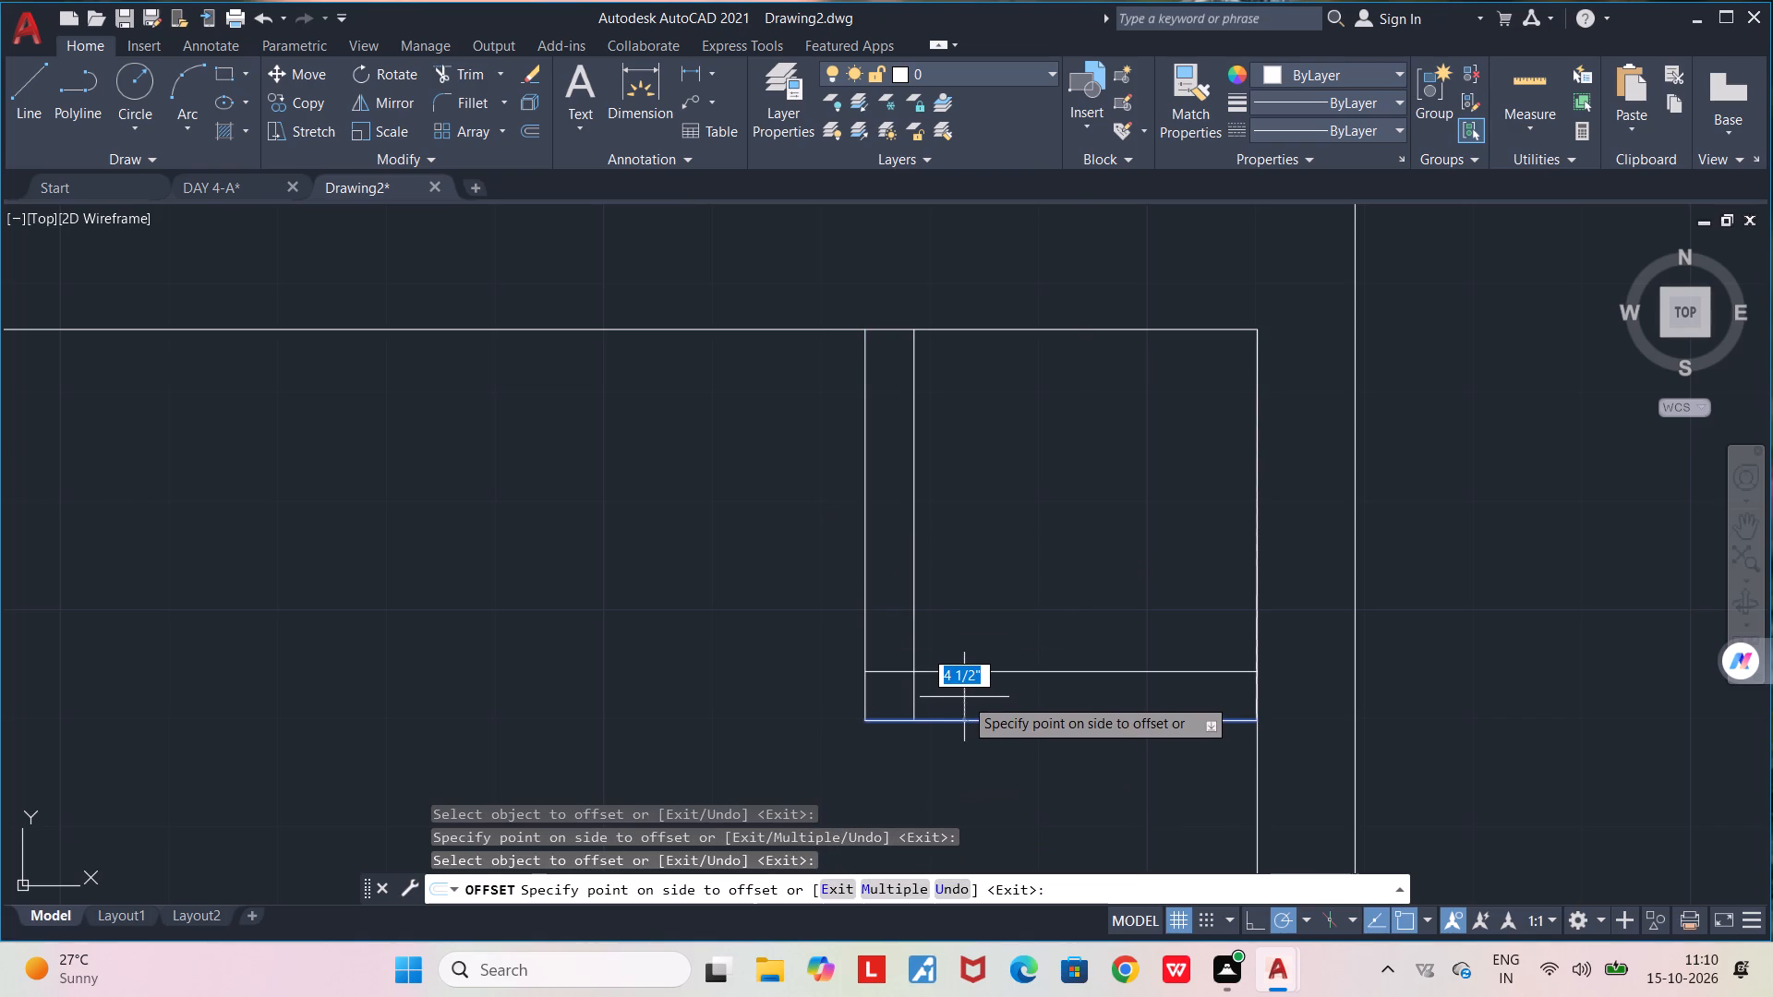
left_click(964, 697)
scroll(964, 697, "down", 5)
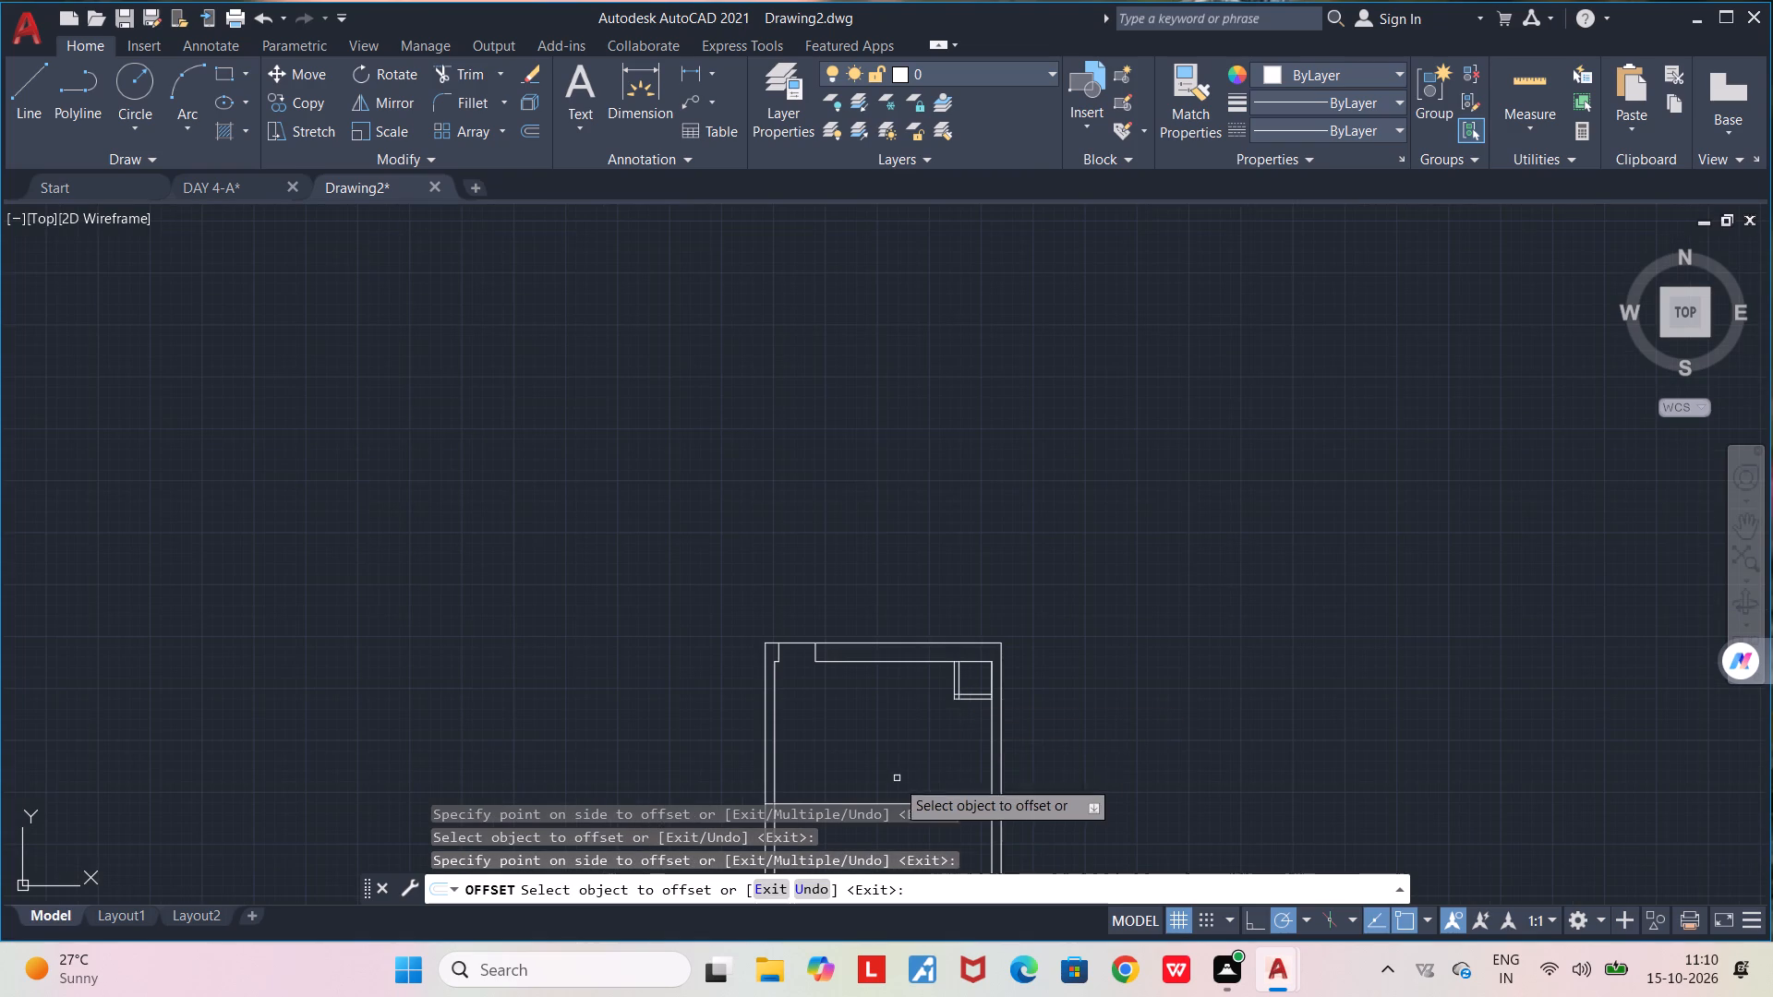
middle_click_drag(886, 734, 819, 500)
scroll(792, 566, "up", 1)
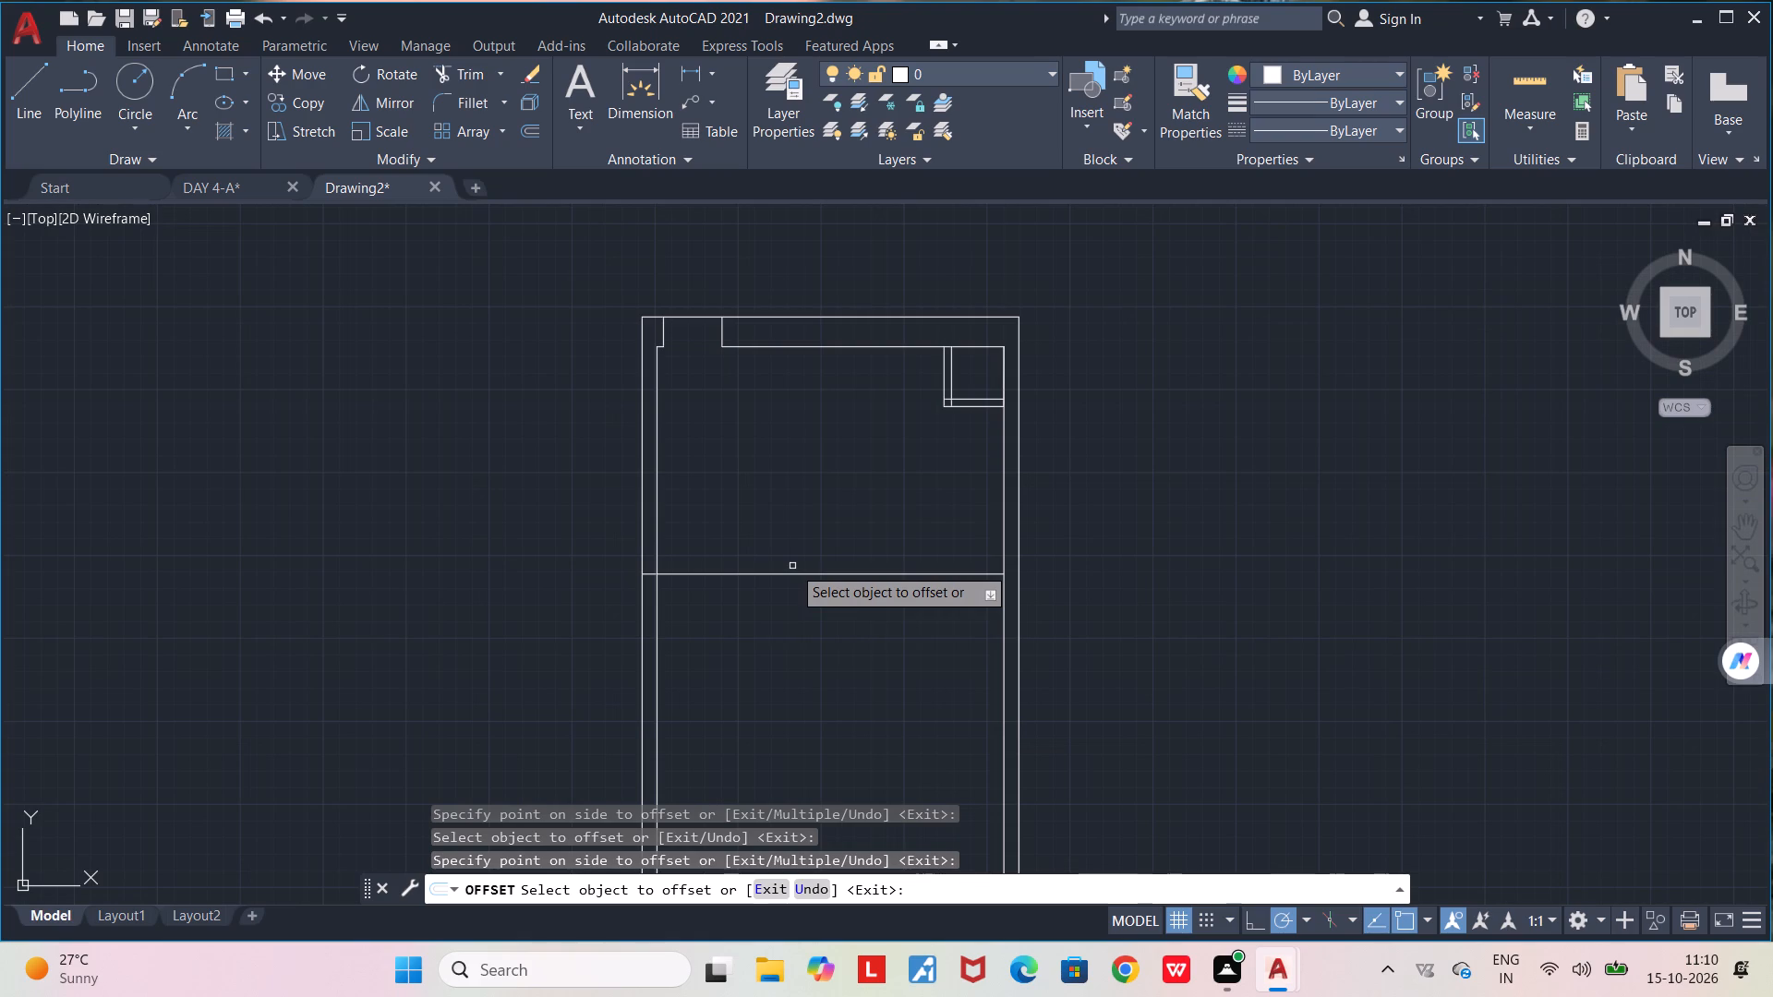
key("space")
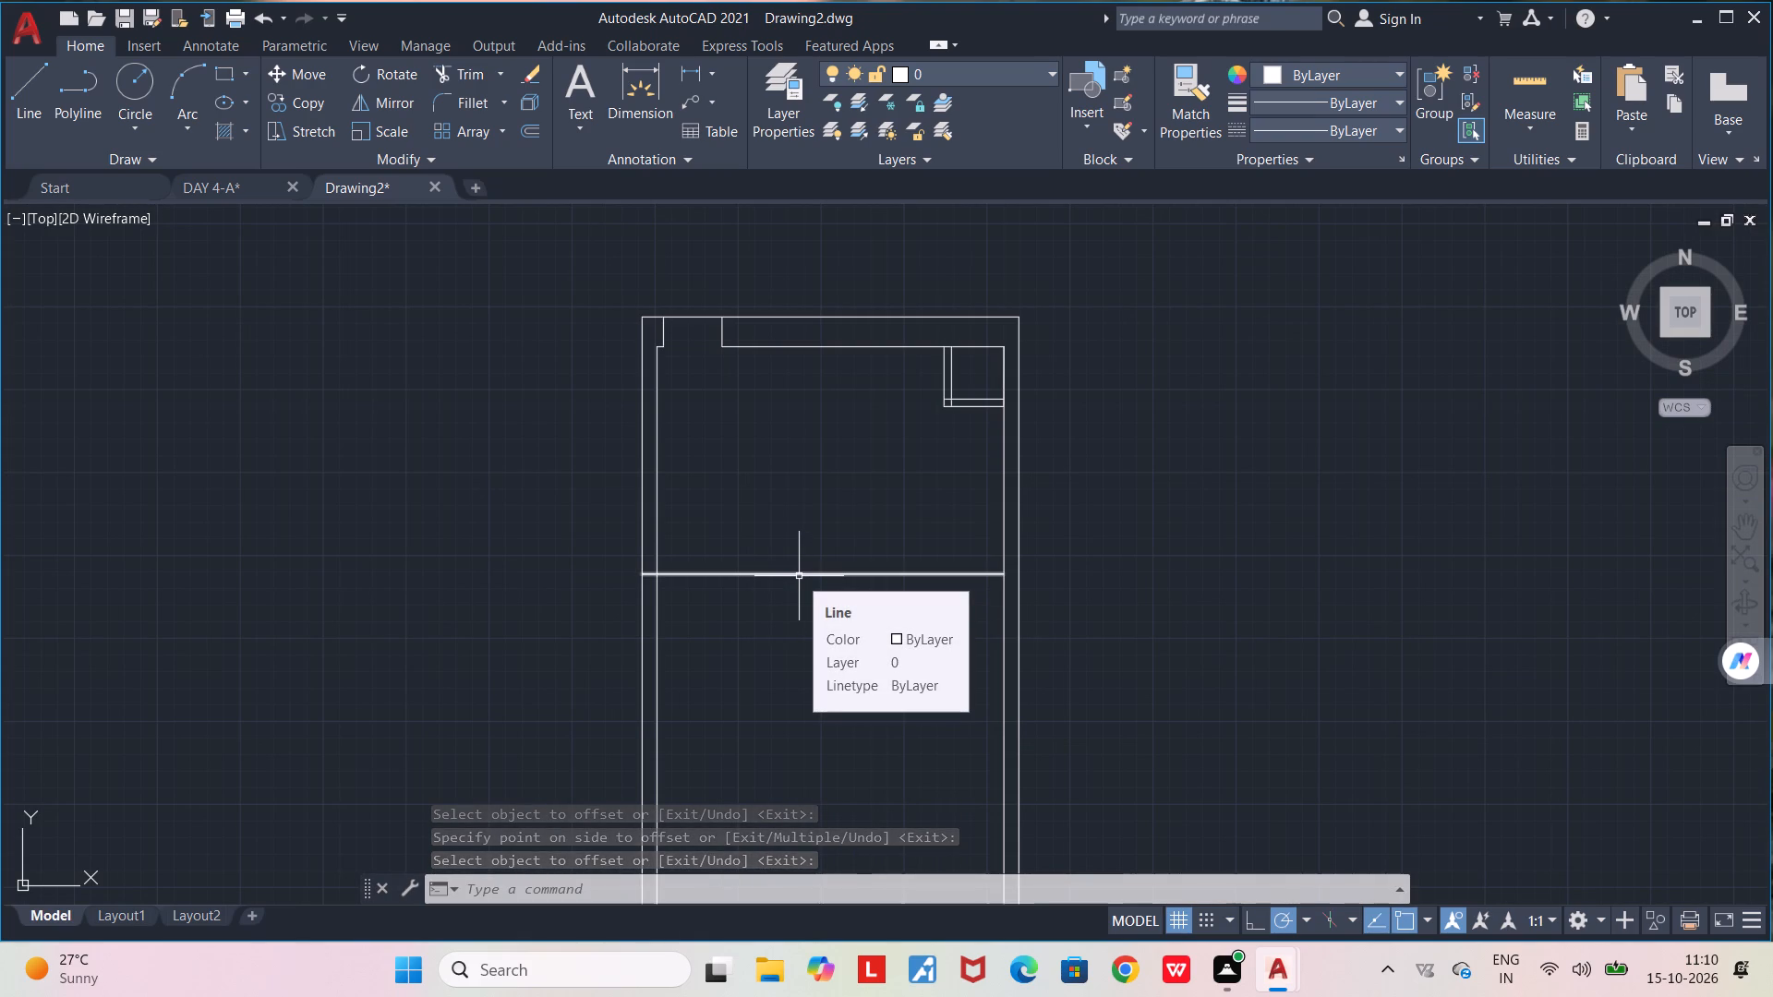
Offset the horizontal cross-partition line 18" upward.
type("OFF")
key("Return")
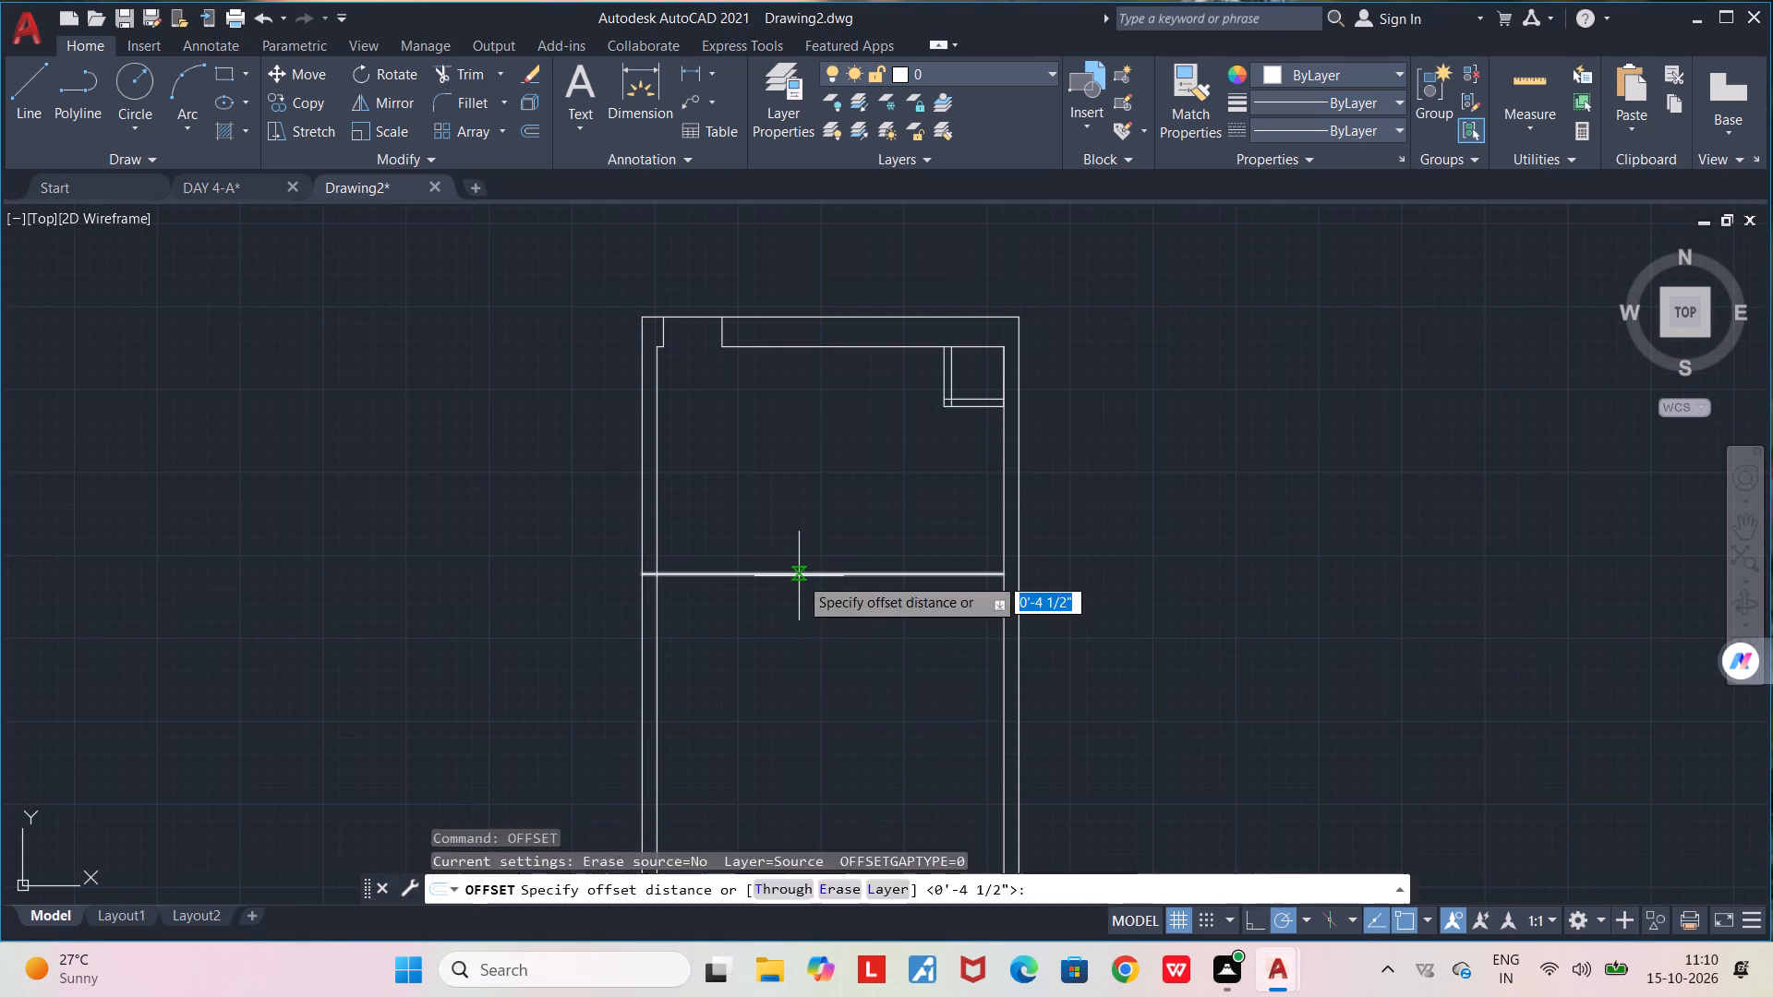
left_click(799, 576)
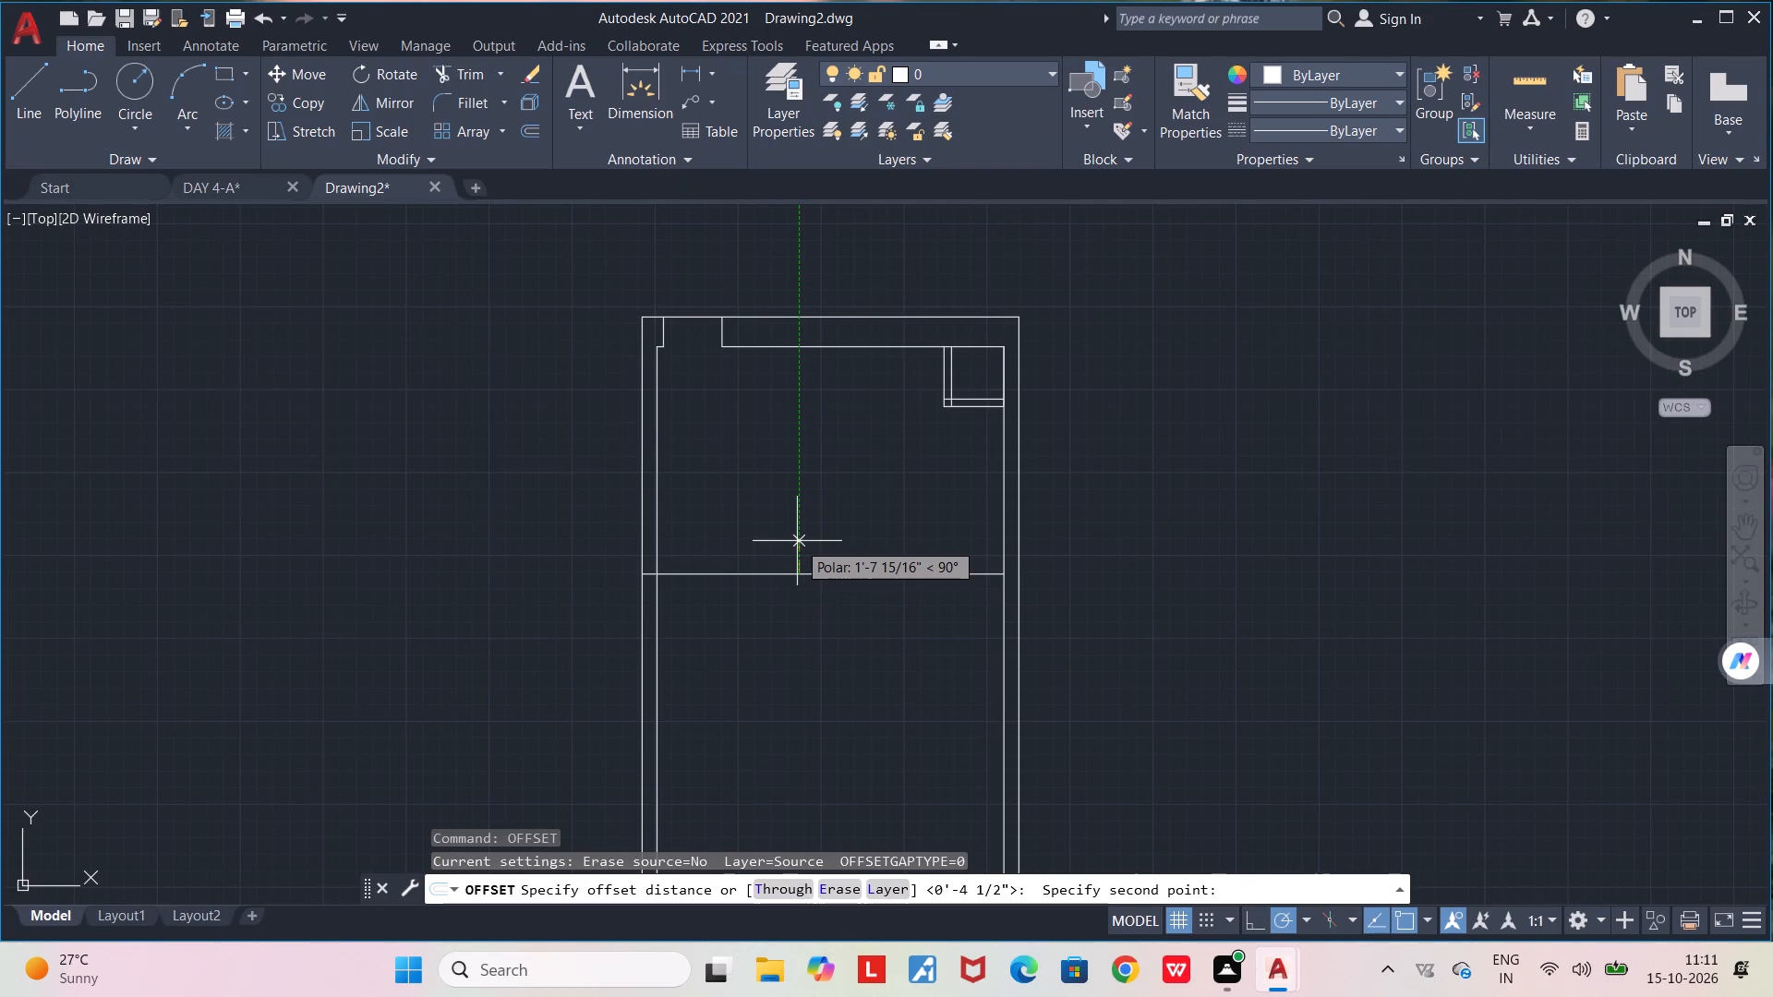
type("18\"")
key("Return")
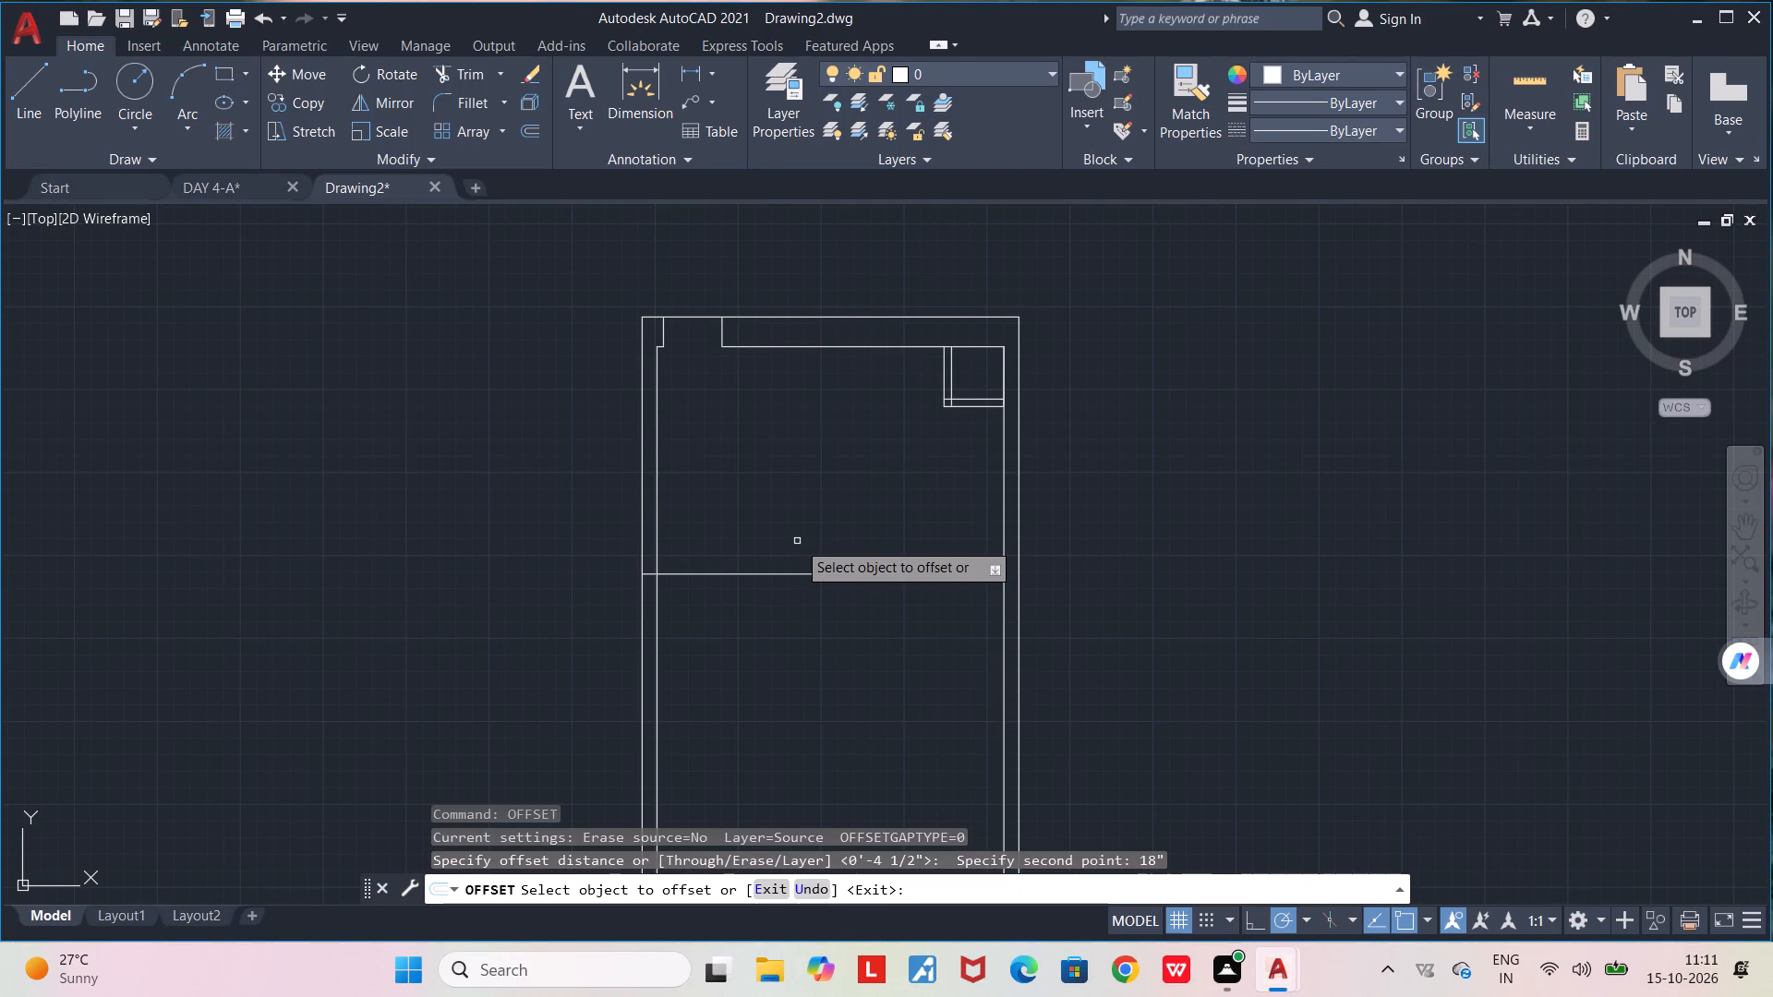
left_click(771, 576)
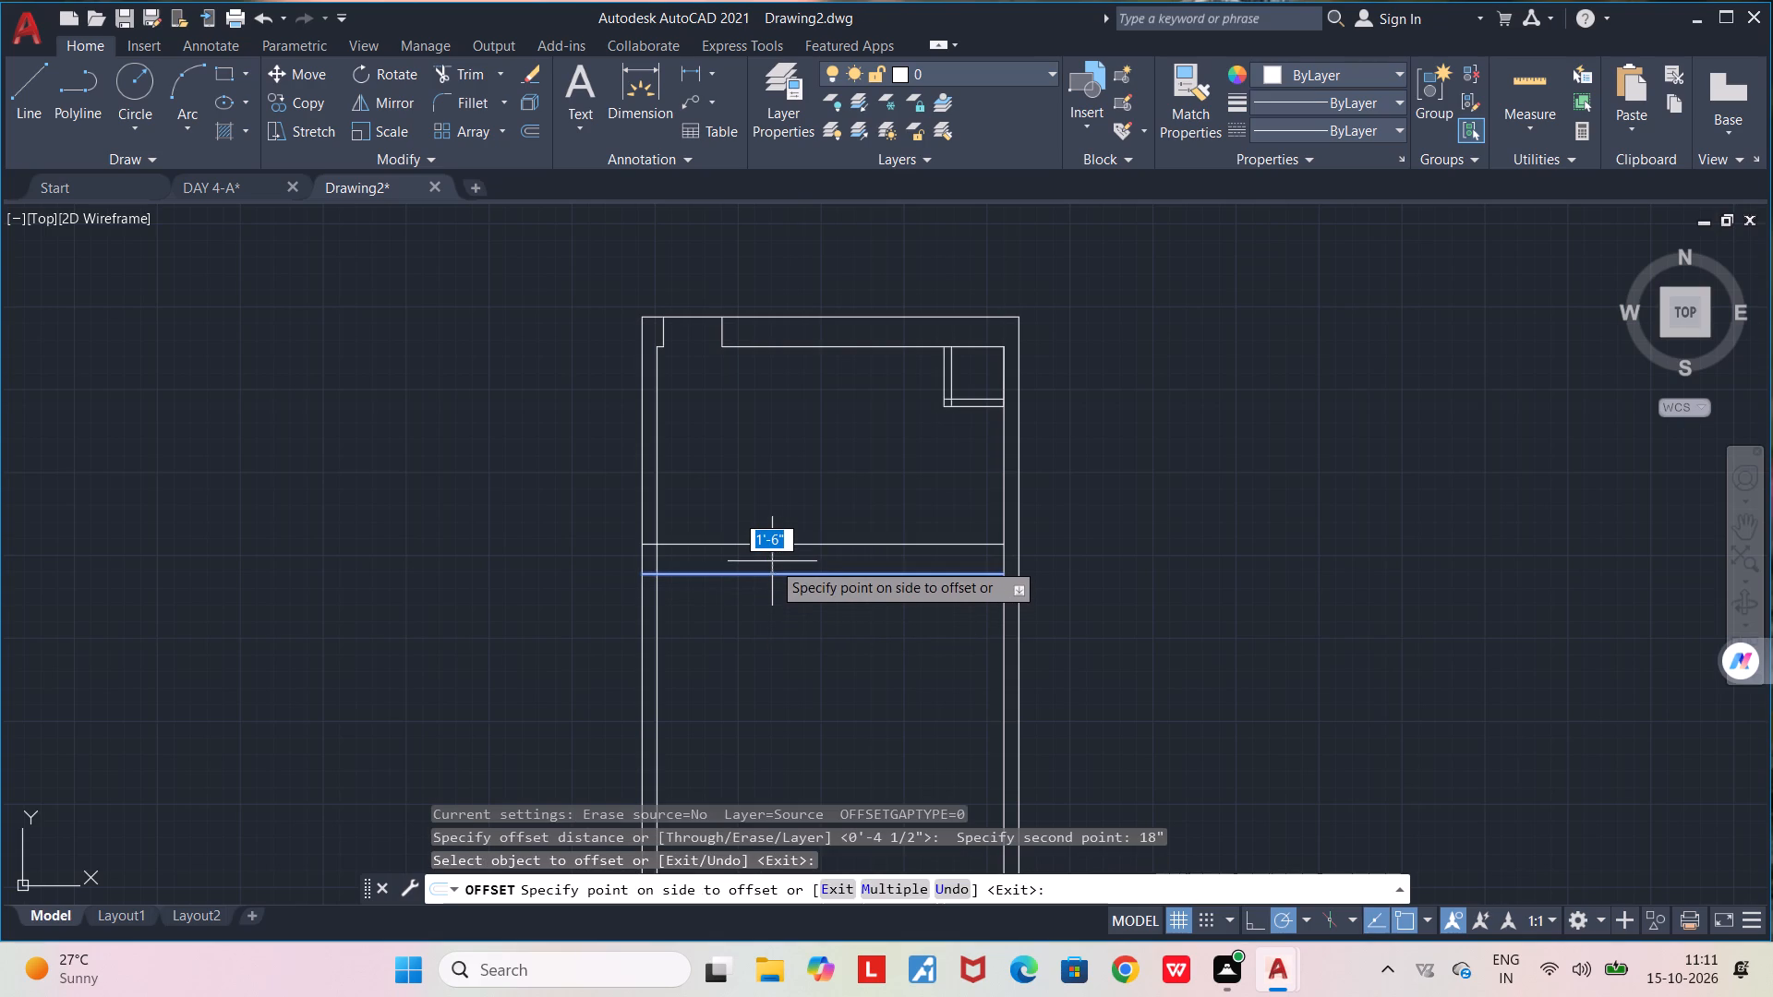
left_click(772, 561)
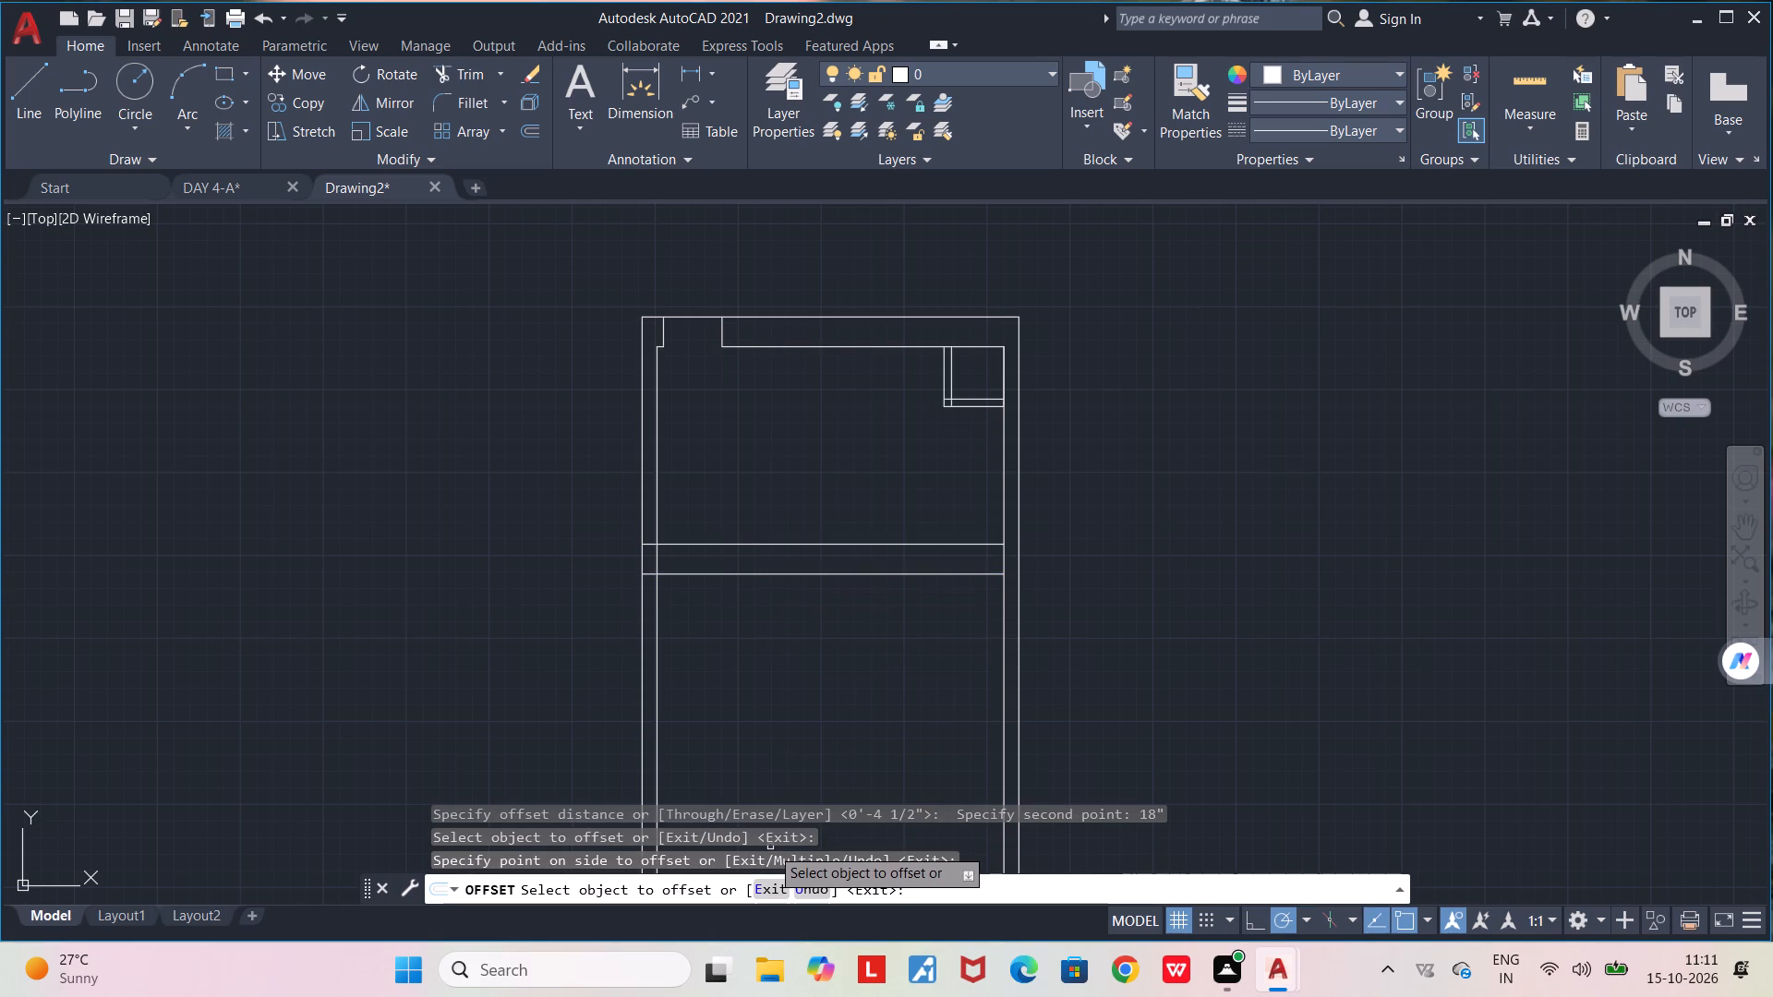
key("space")
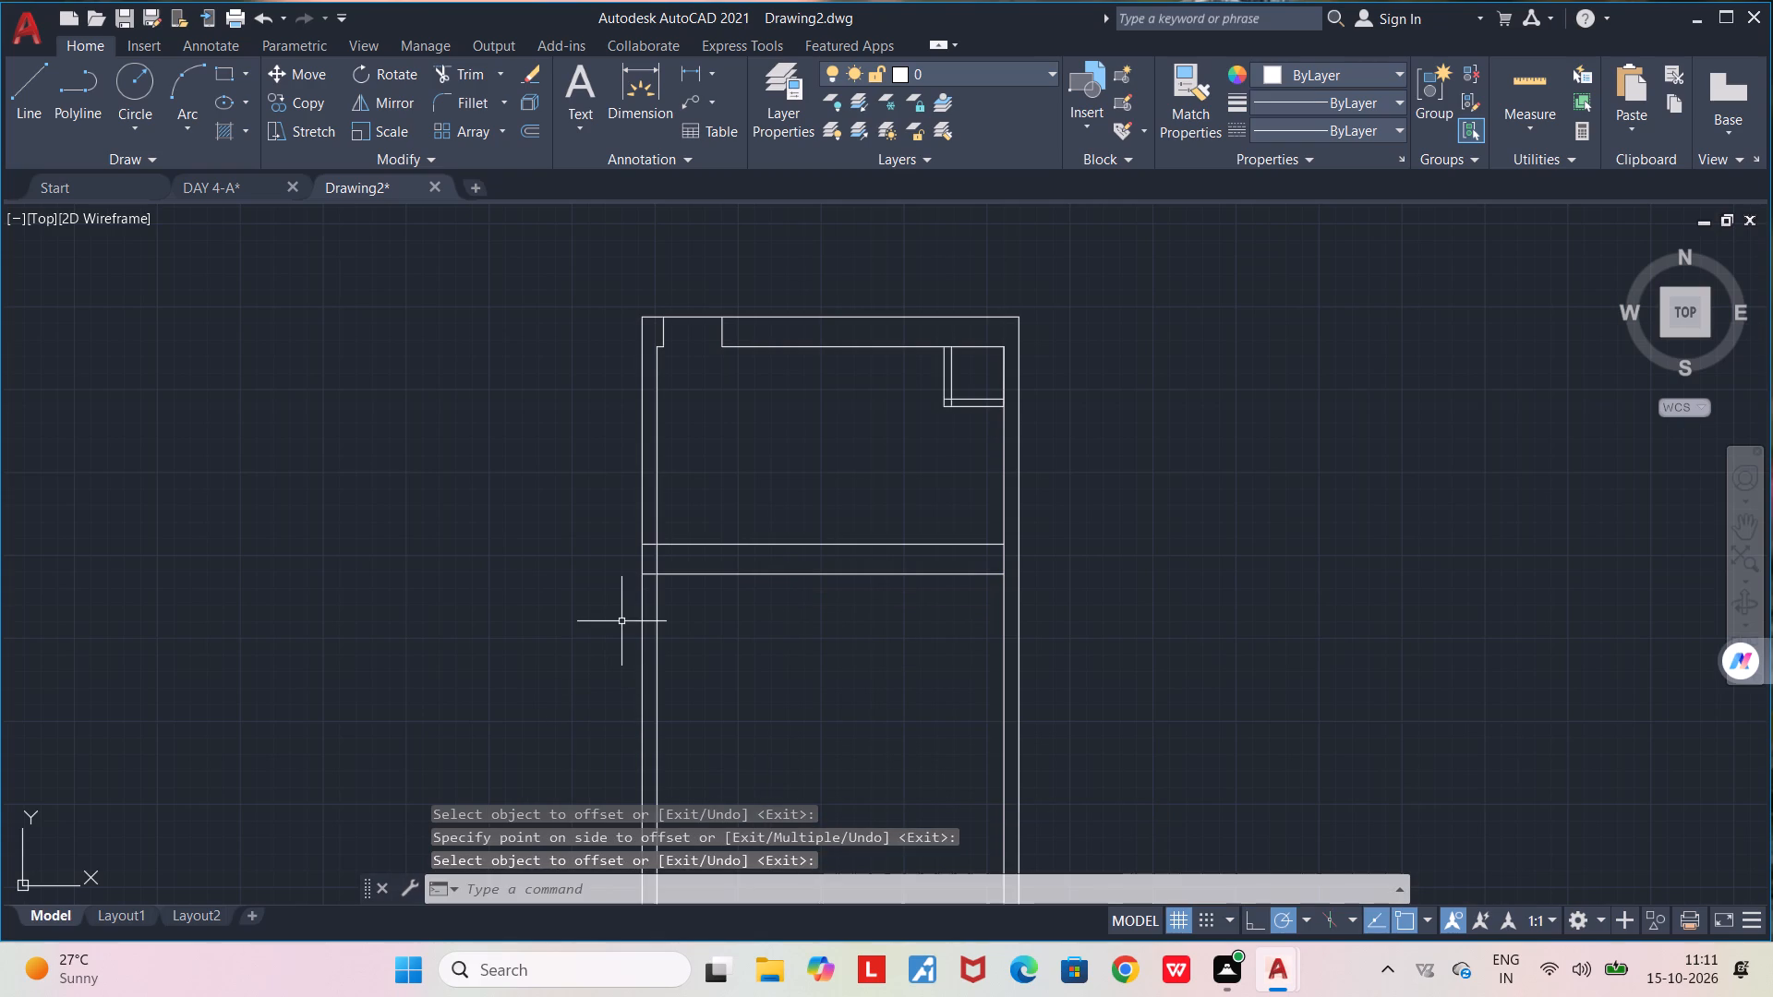
Draw two vertical lines from the partition's lower line up past its upper line, marking the sides of a mid-span opening.
key("l")
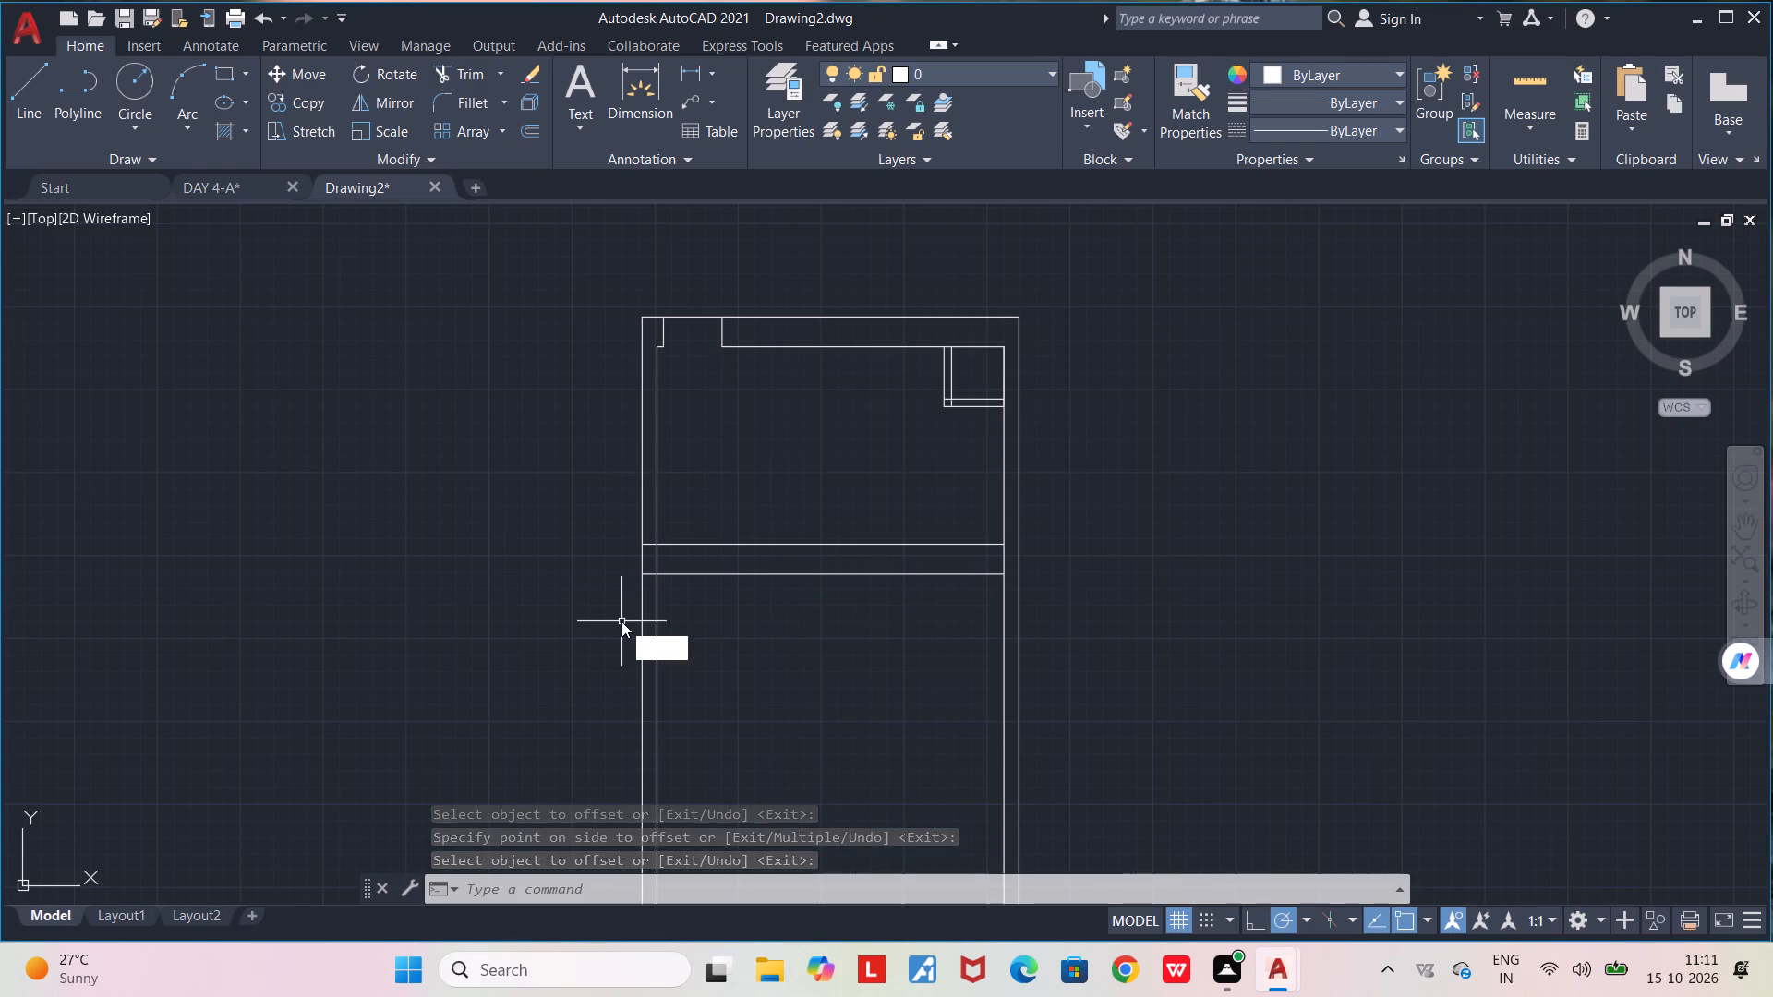
key("Return")
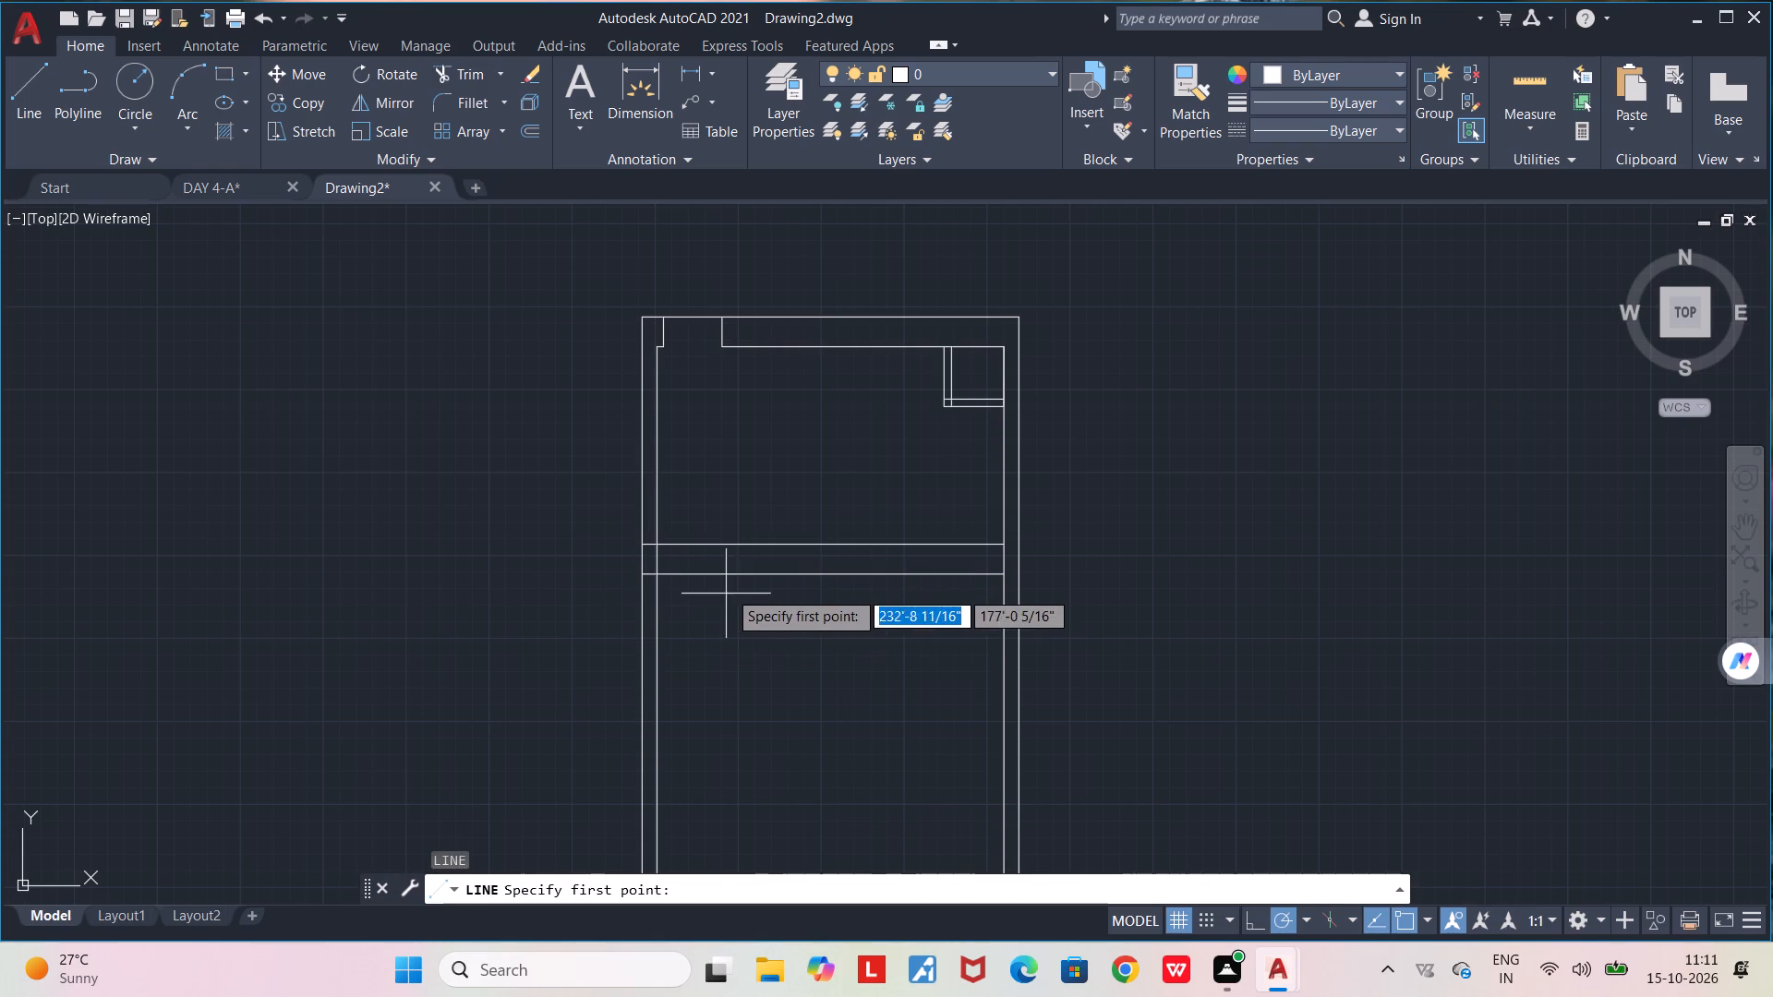
scroll(760, 580, "up", 1)
left_click(749, 573)
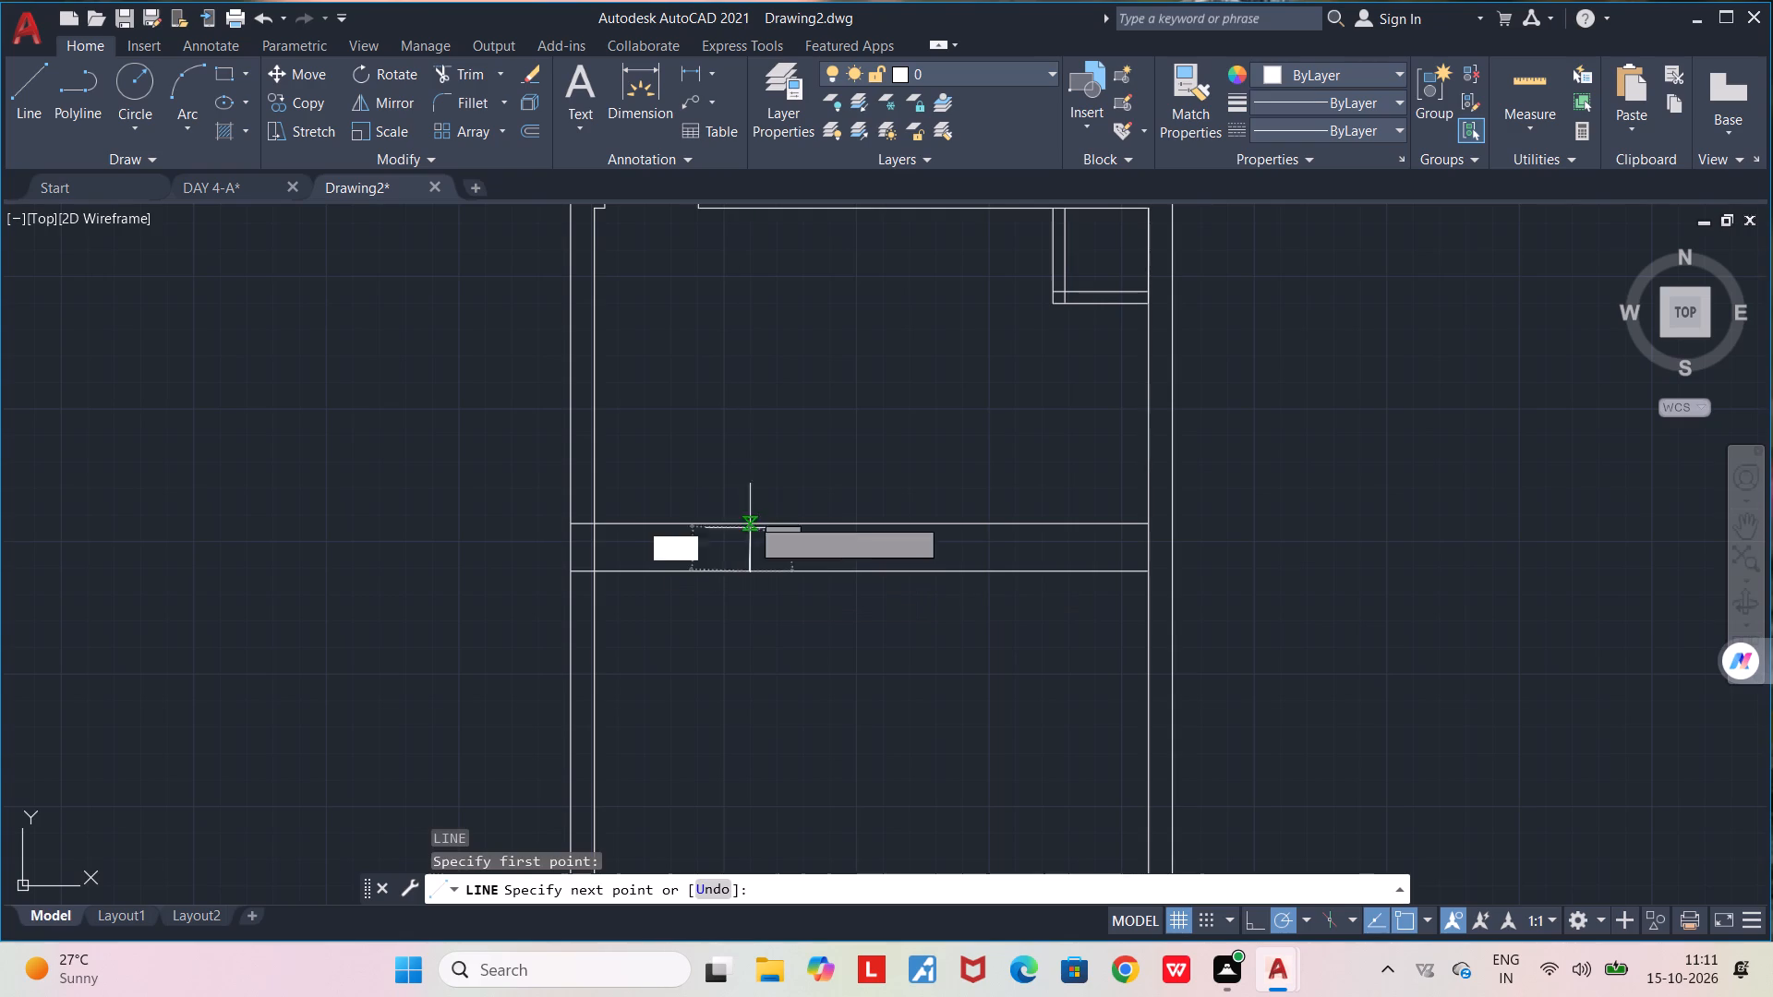
left_click(747, 489)
key("space")
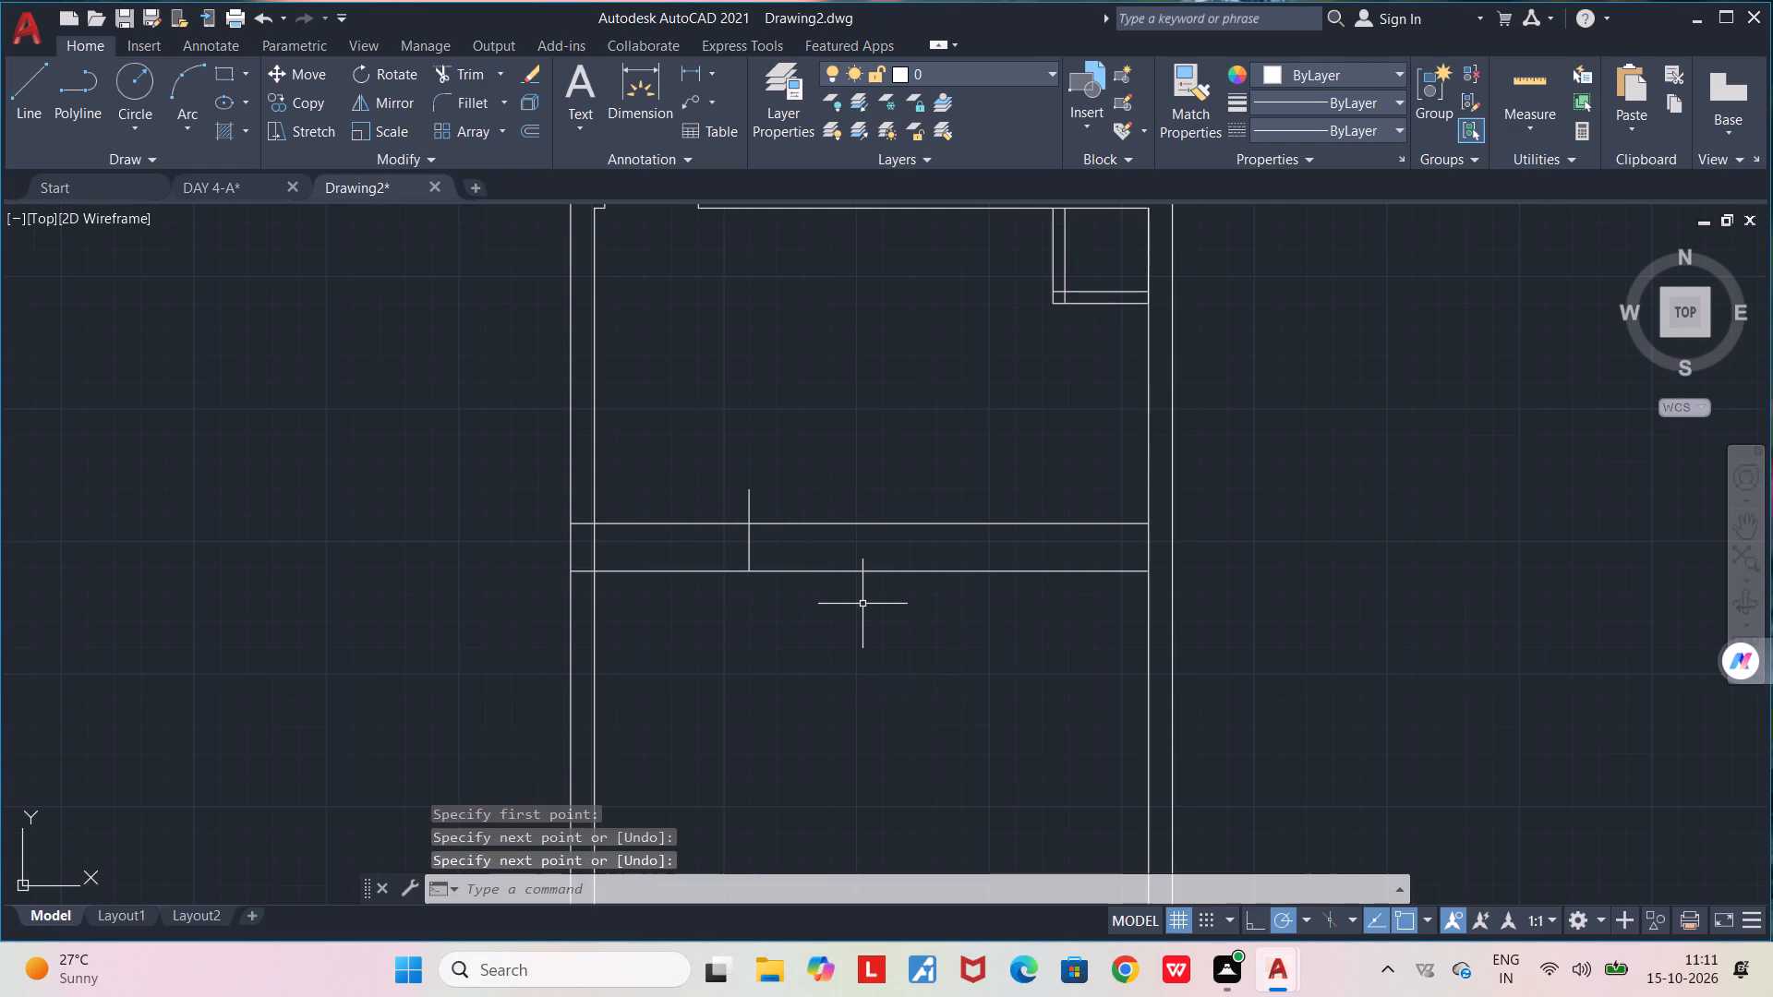
key("l")
key("Return")
left_click(884, 571)
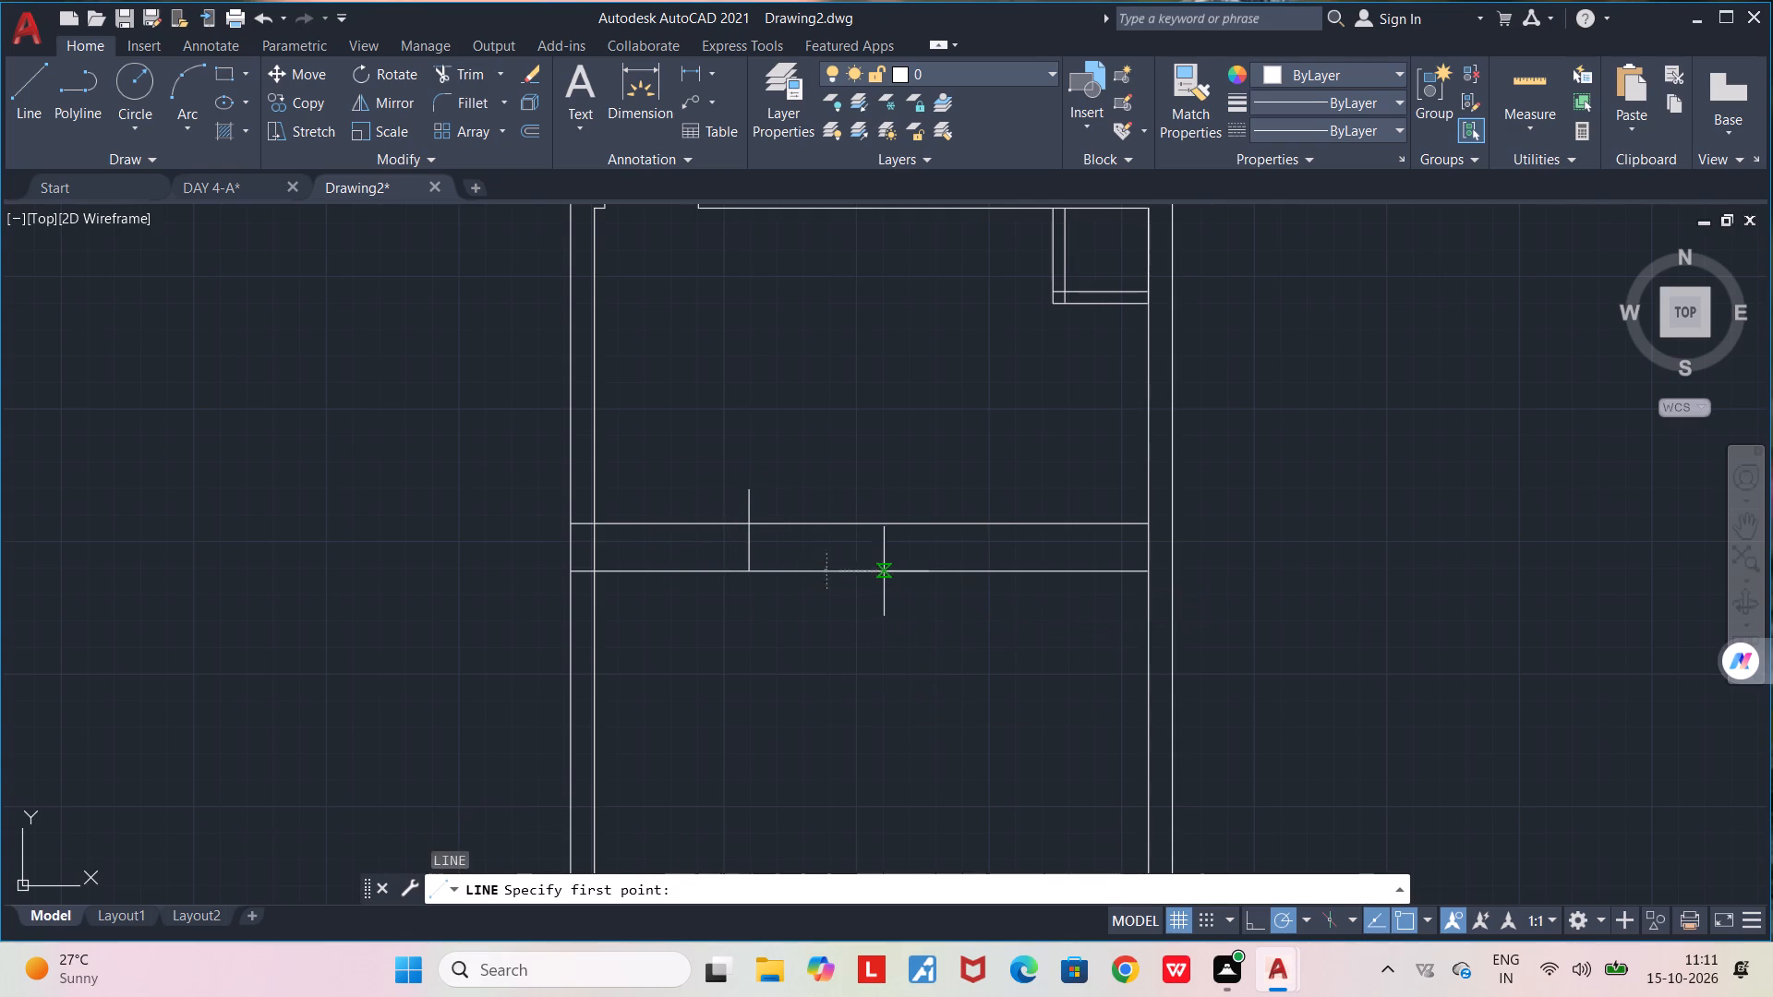
left_click(877, 483)
key("space")
Trim the partition lines between the two verticals and the verticals' overshoots above the partition.
type("TR")
key("Return")
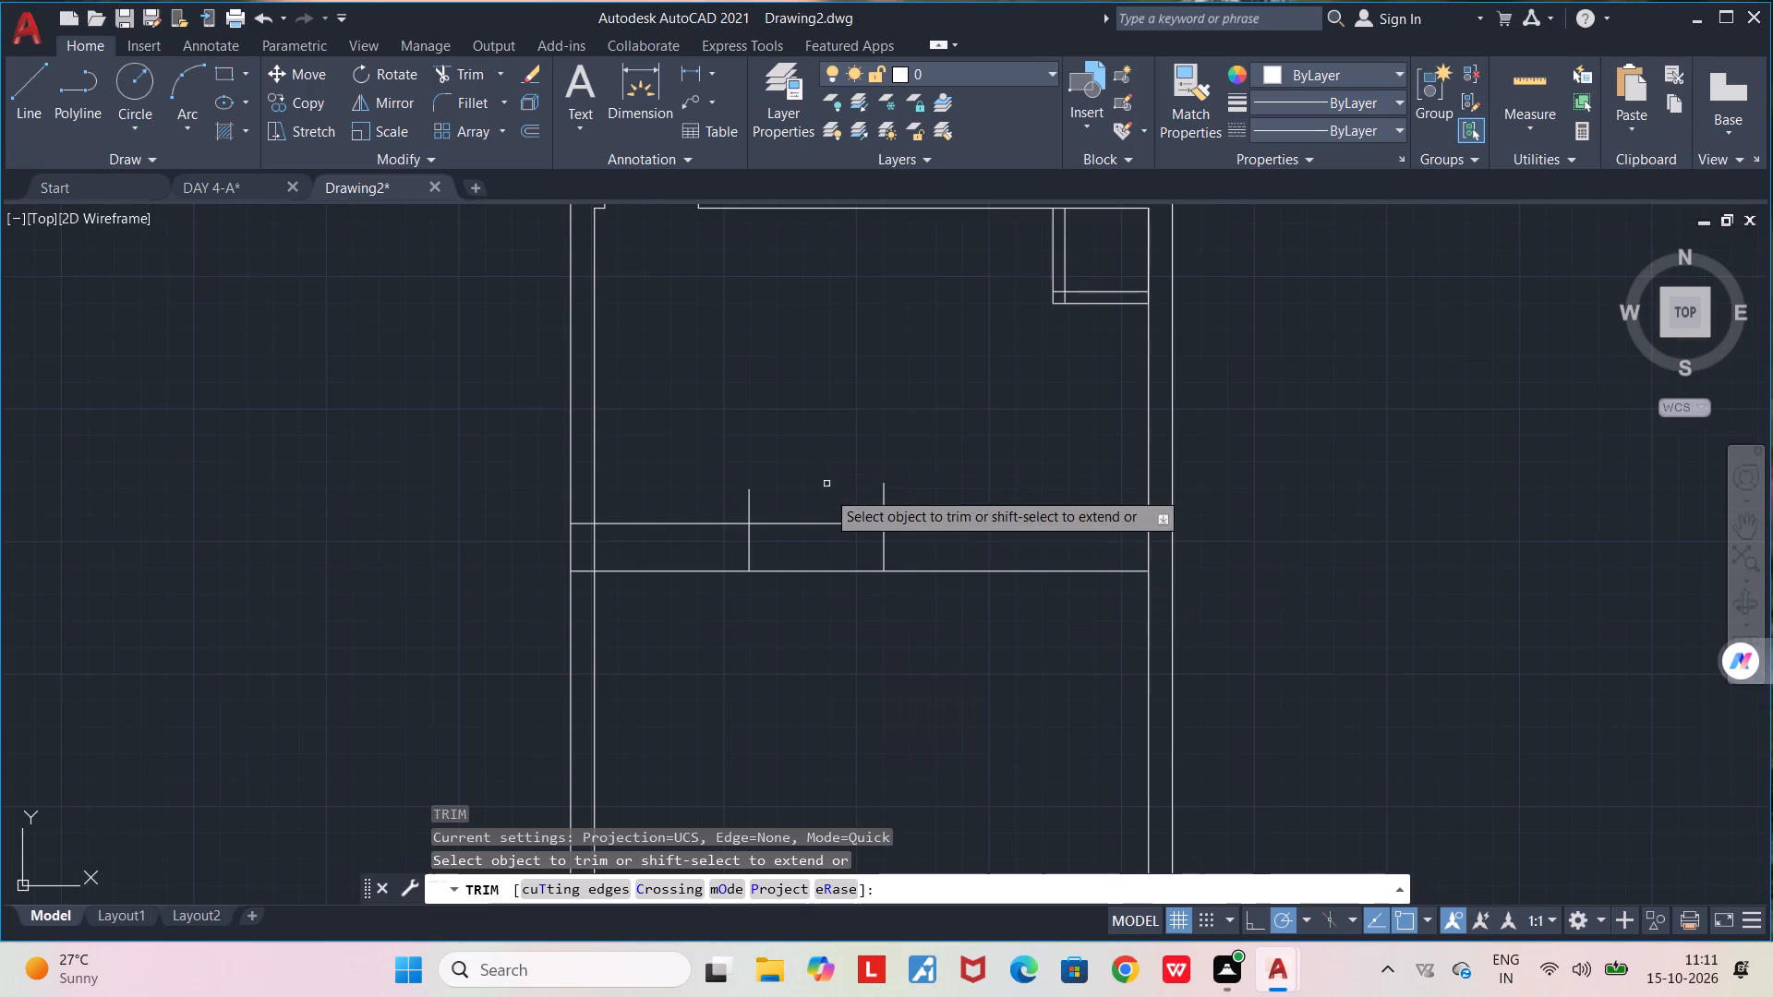
scroll(829, 515, "up", 1)
left_click_drag(662, 490, 807, 655)
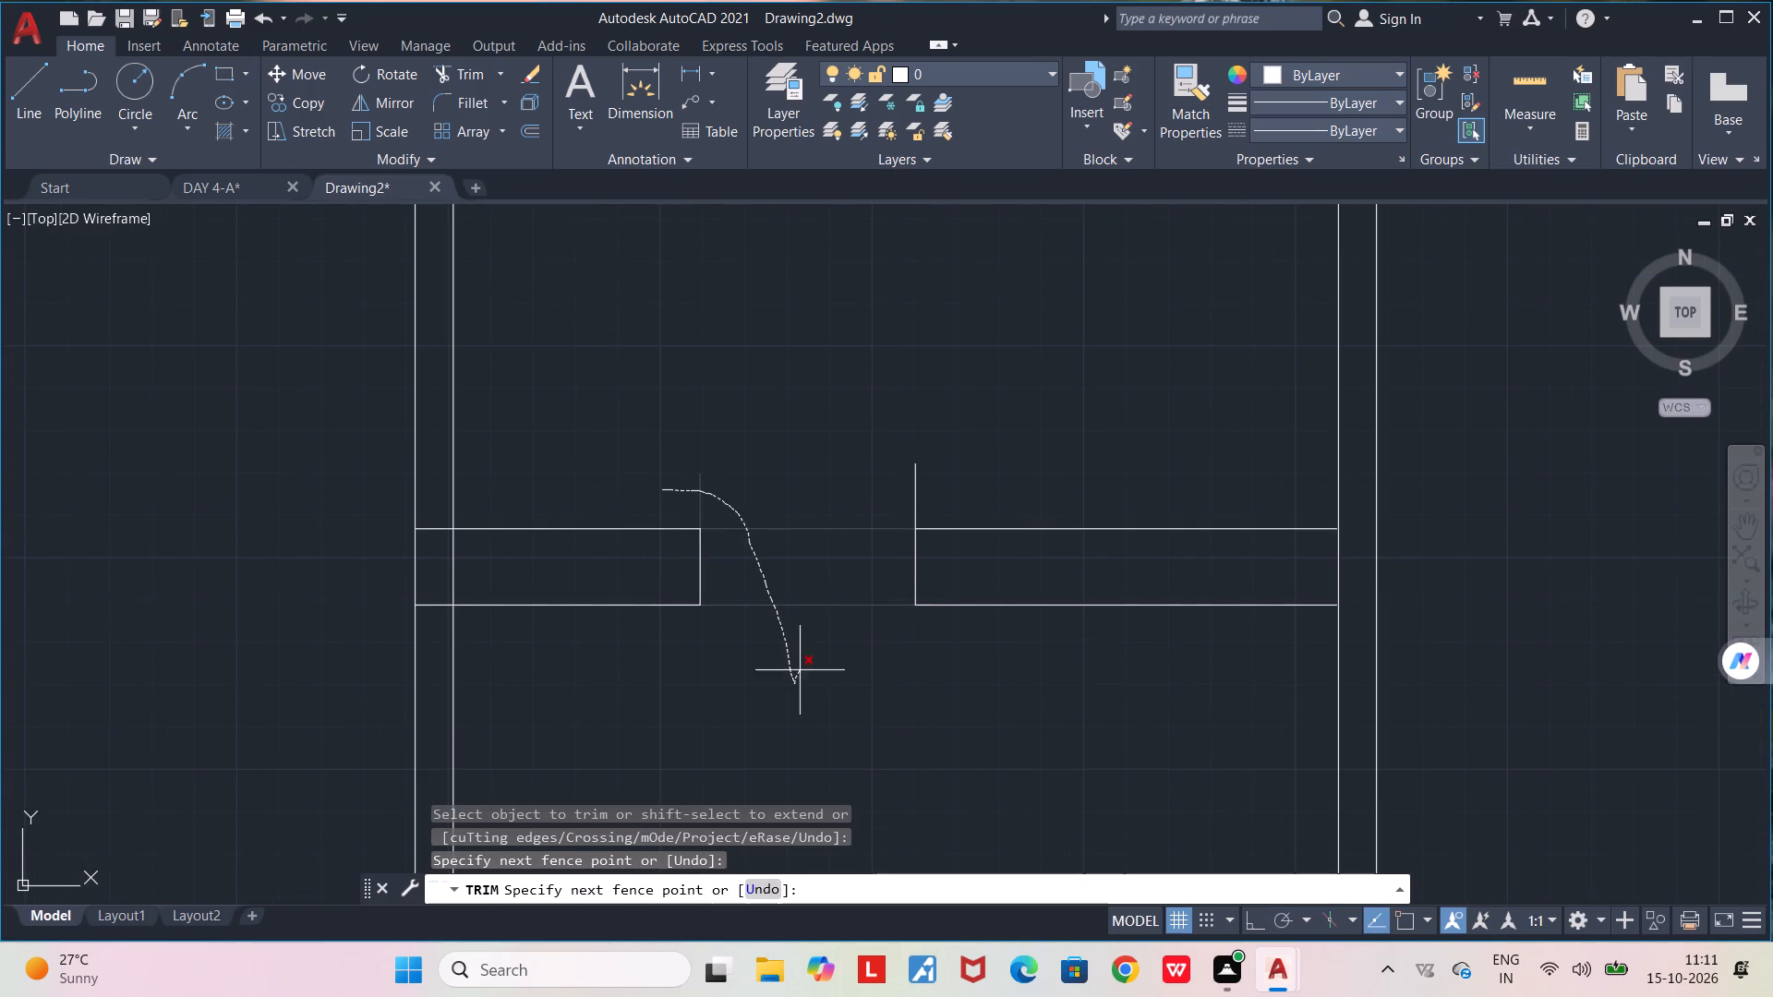
left_click_drag(807, 655, 911, 485)
scroll(770, 483, "down", 2)
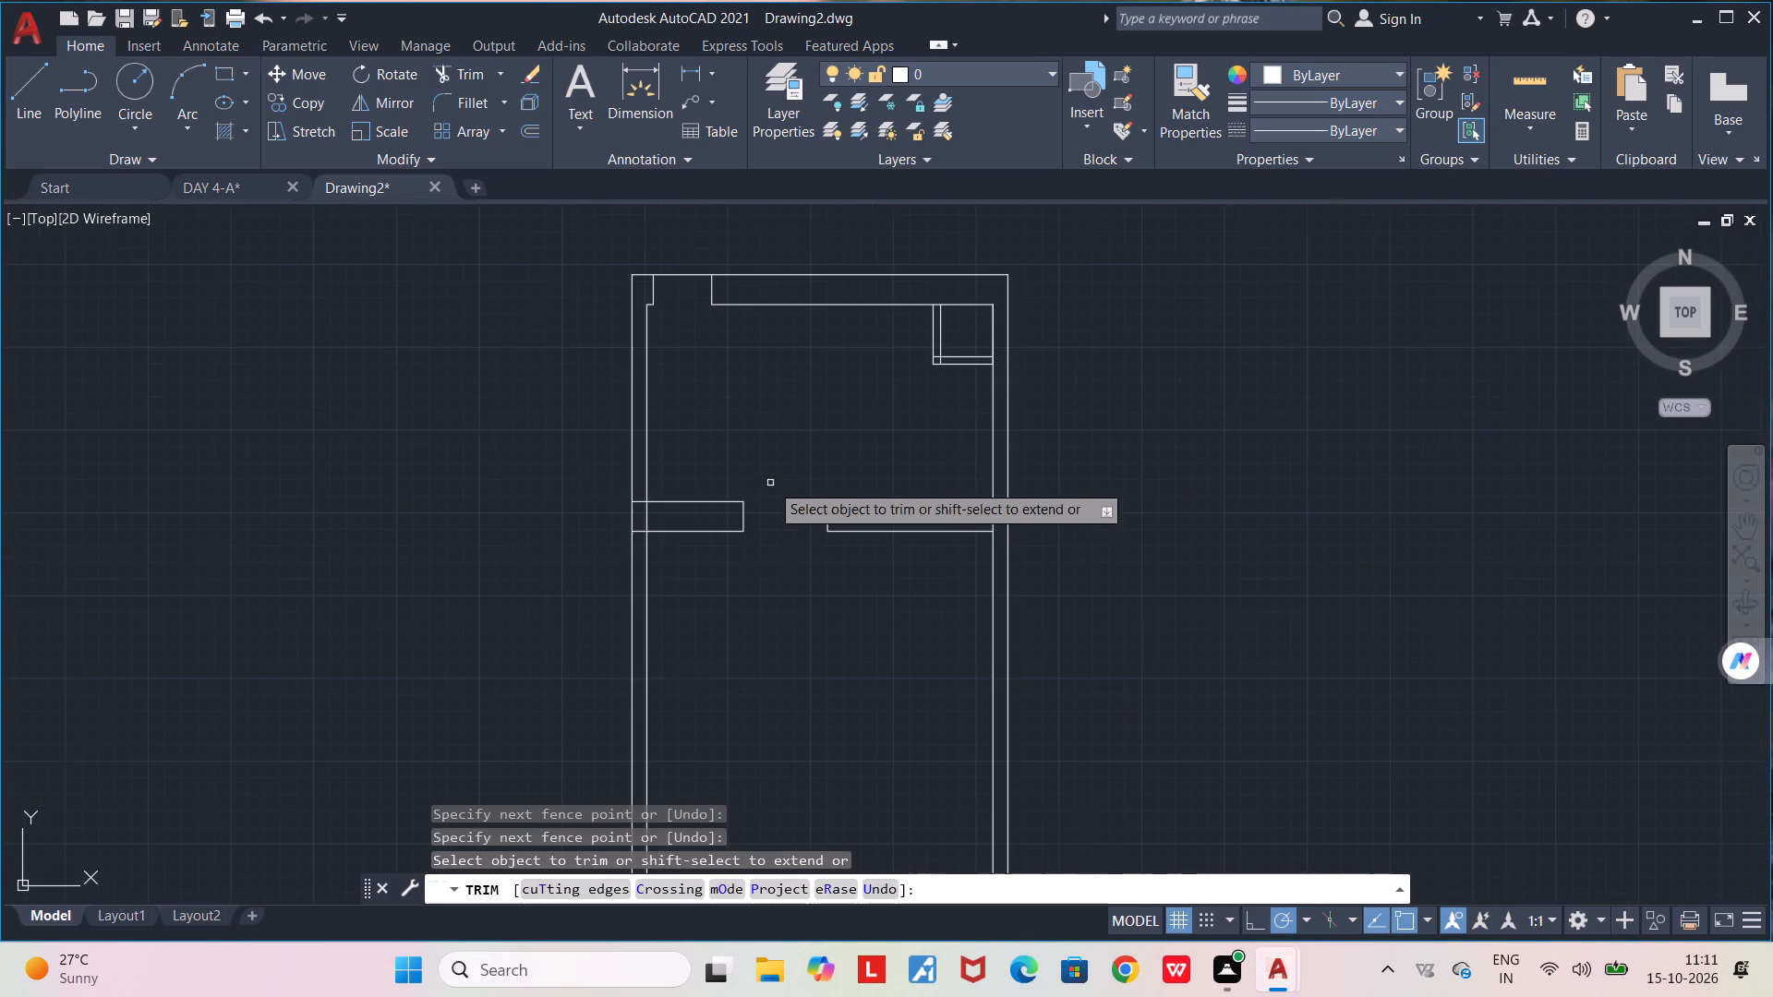
Trim the partition lines inside the left wall and the wall's inner face between them.
scroll(643, 517, "up", 3)
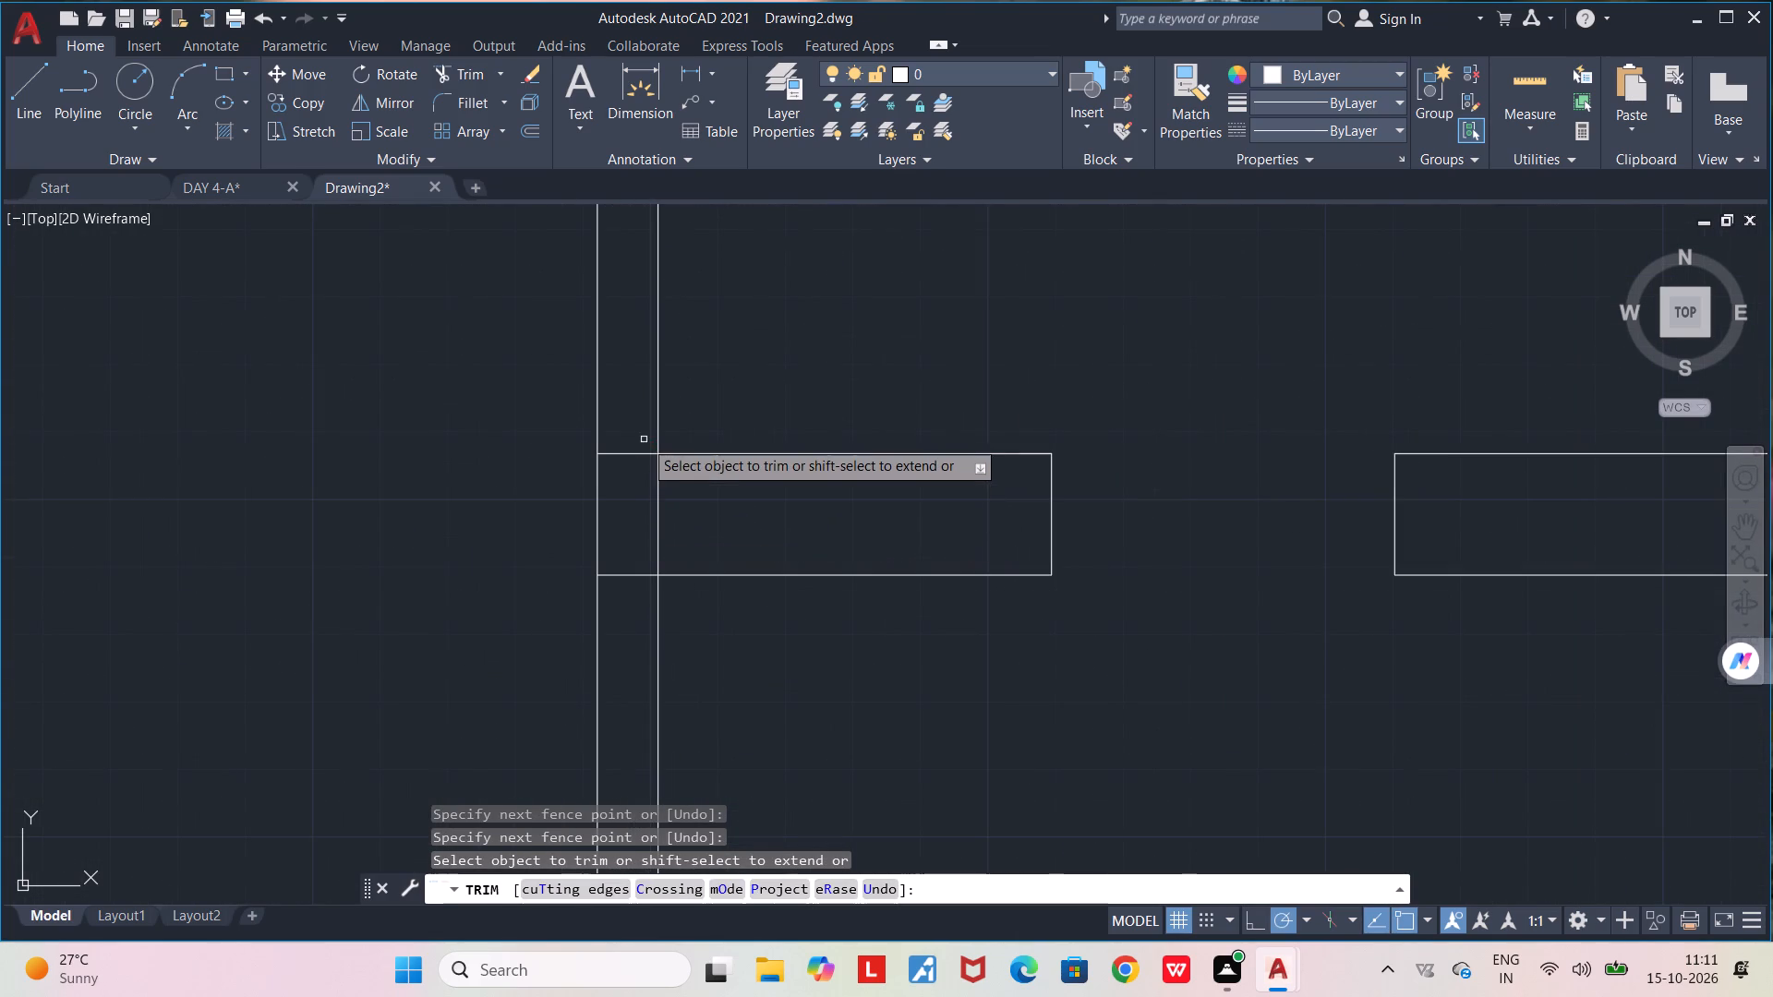
left_click_drag(643, 438, 620, 606)
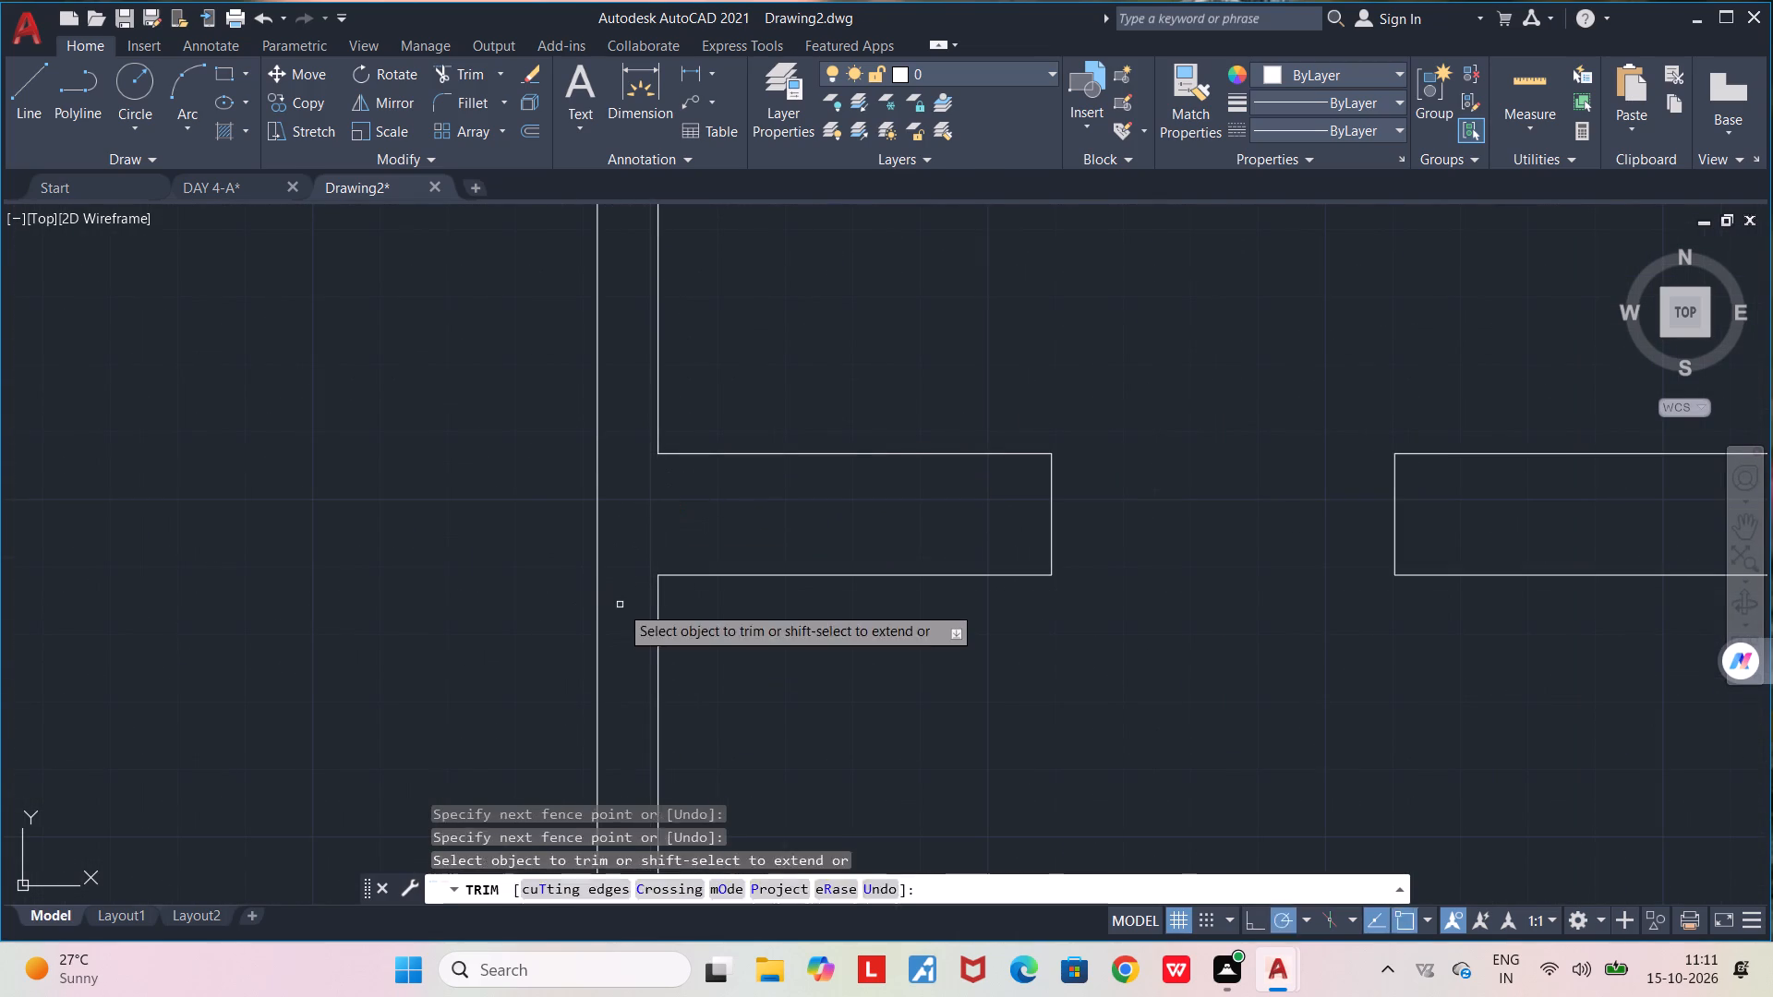
scroll(620, 603, "down", 2)
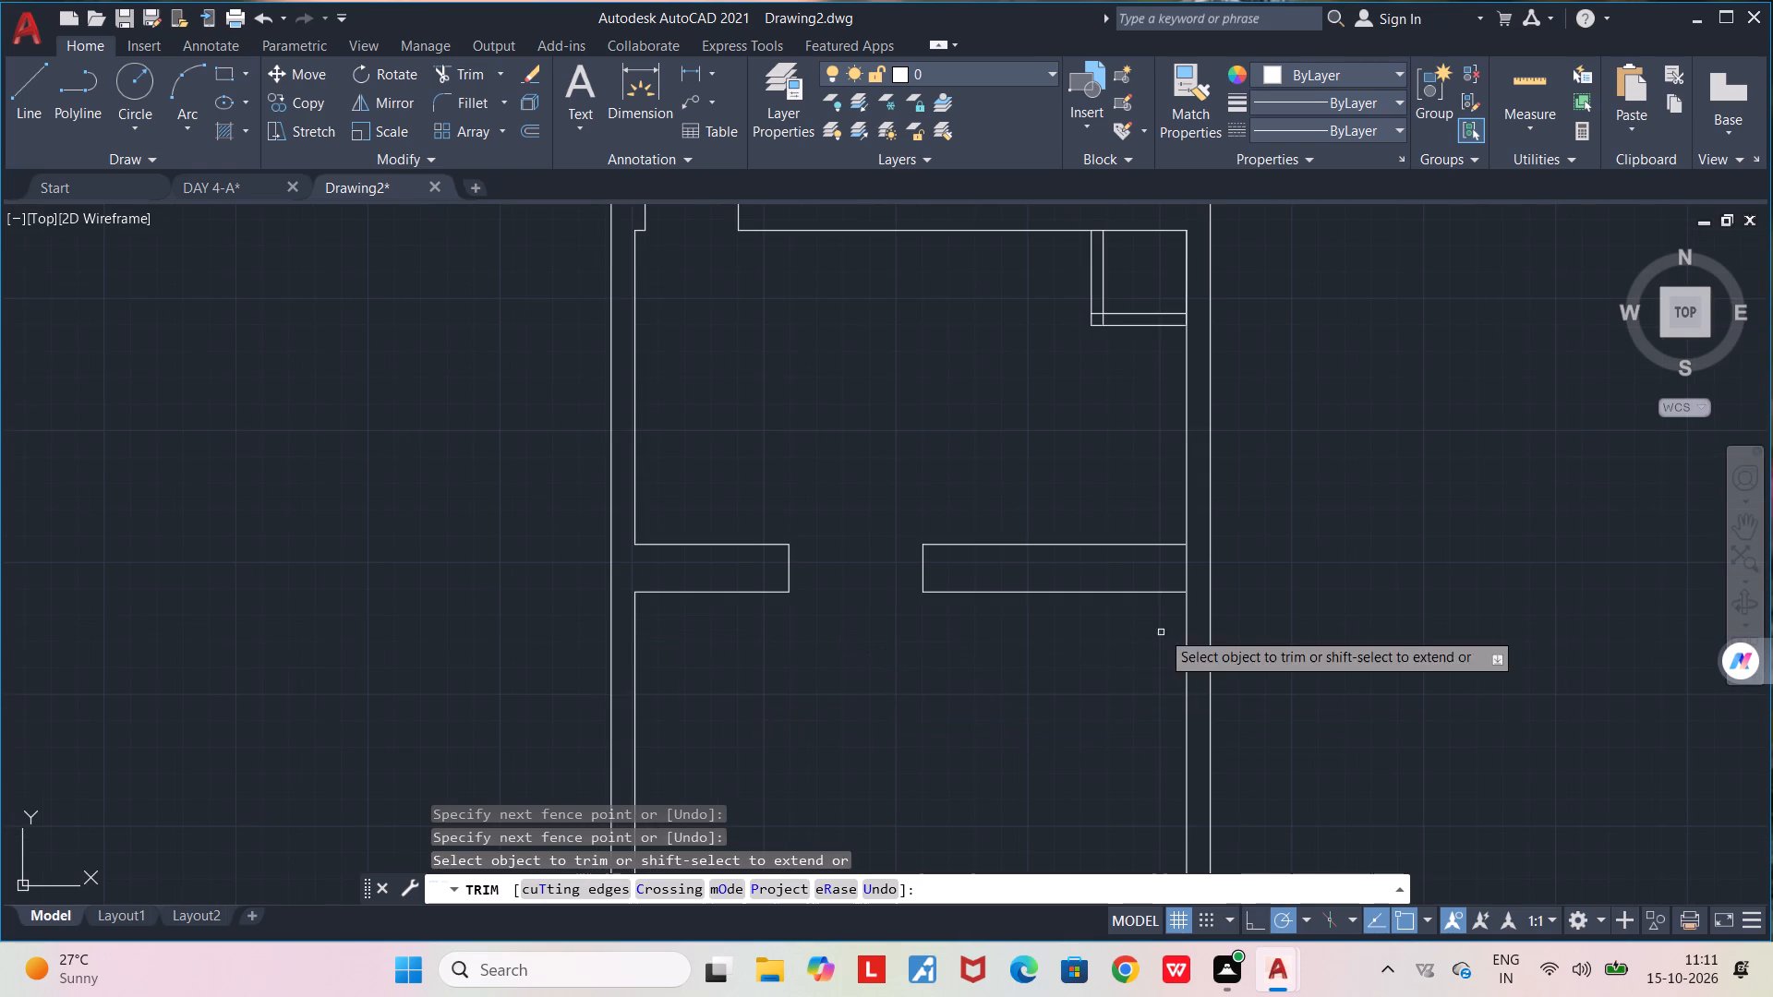
Draw a short horizontal line extending the partition's upper line across the right wall's inner face.
scroll(1186, 576, "up", 2)
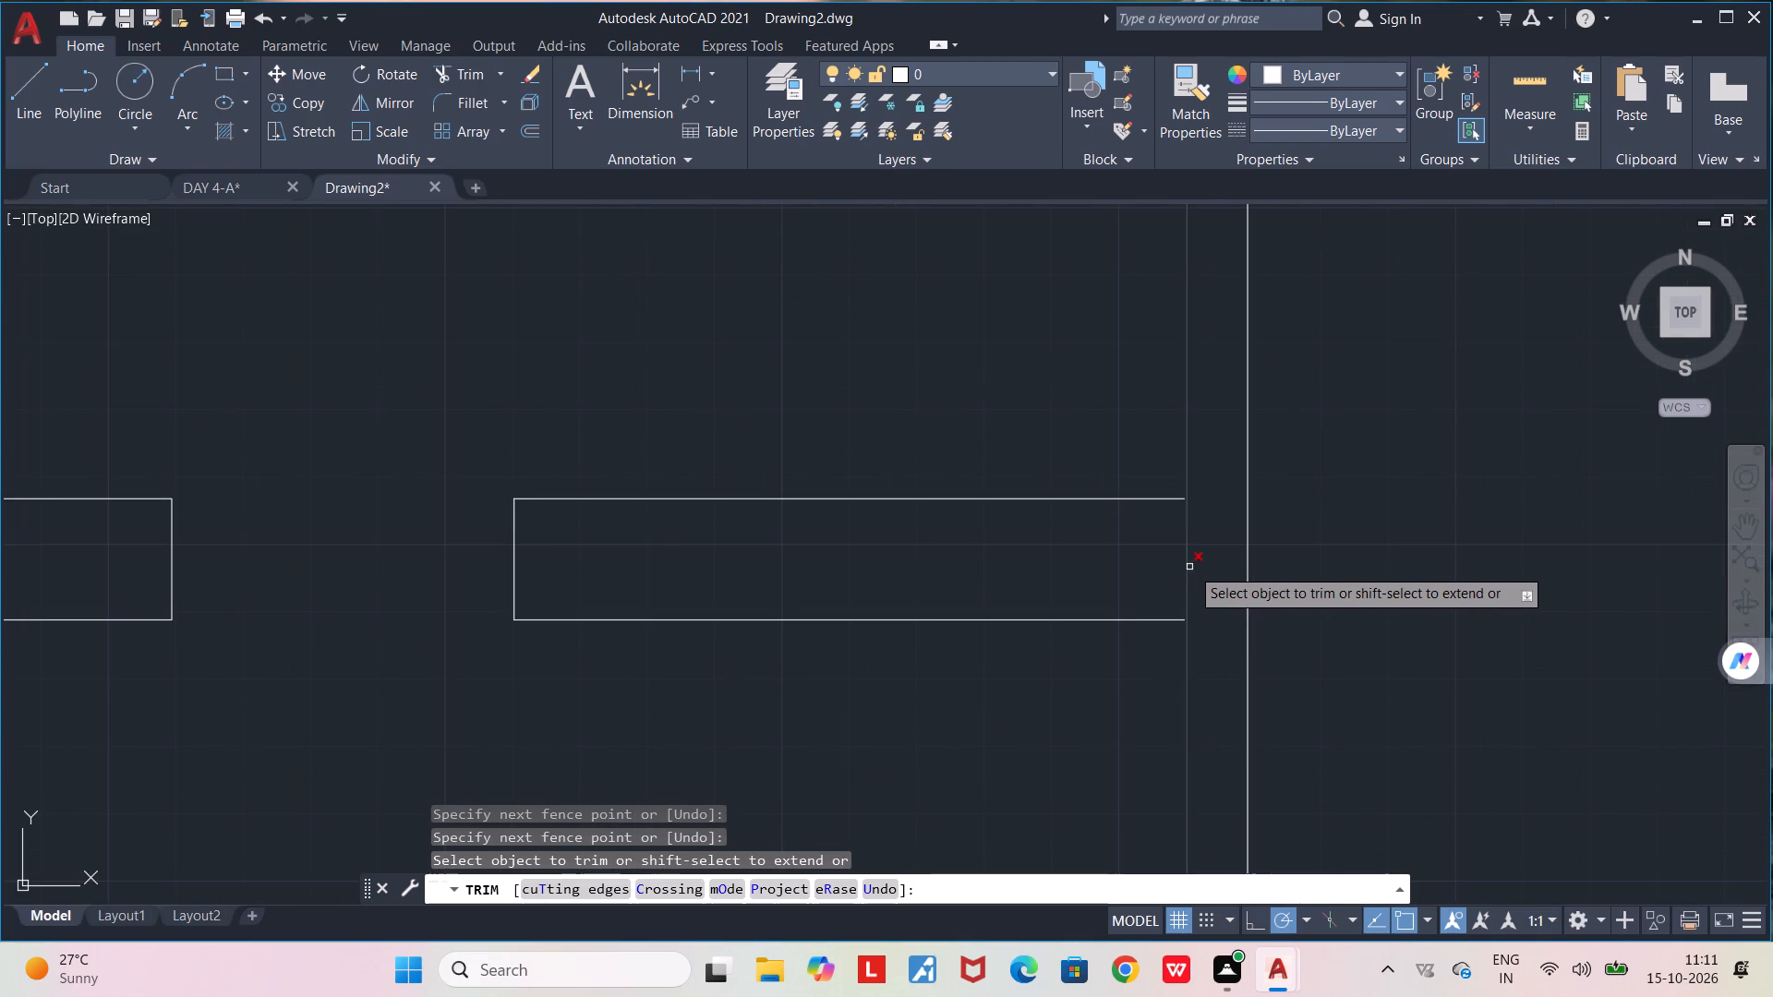
scroll(1131, 555, "up", 2)
middle_click_drag(1131, 555, 998, 555)
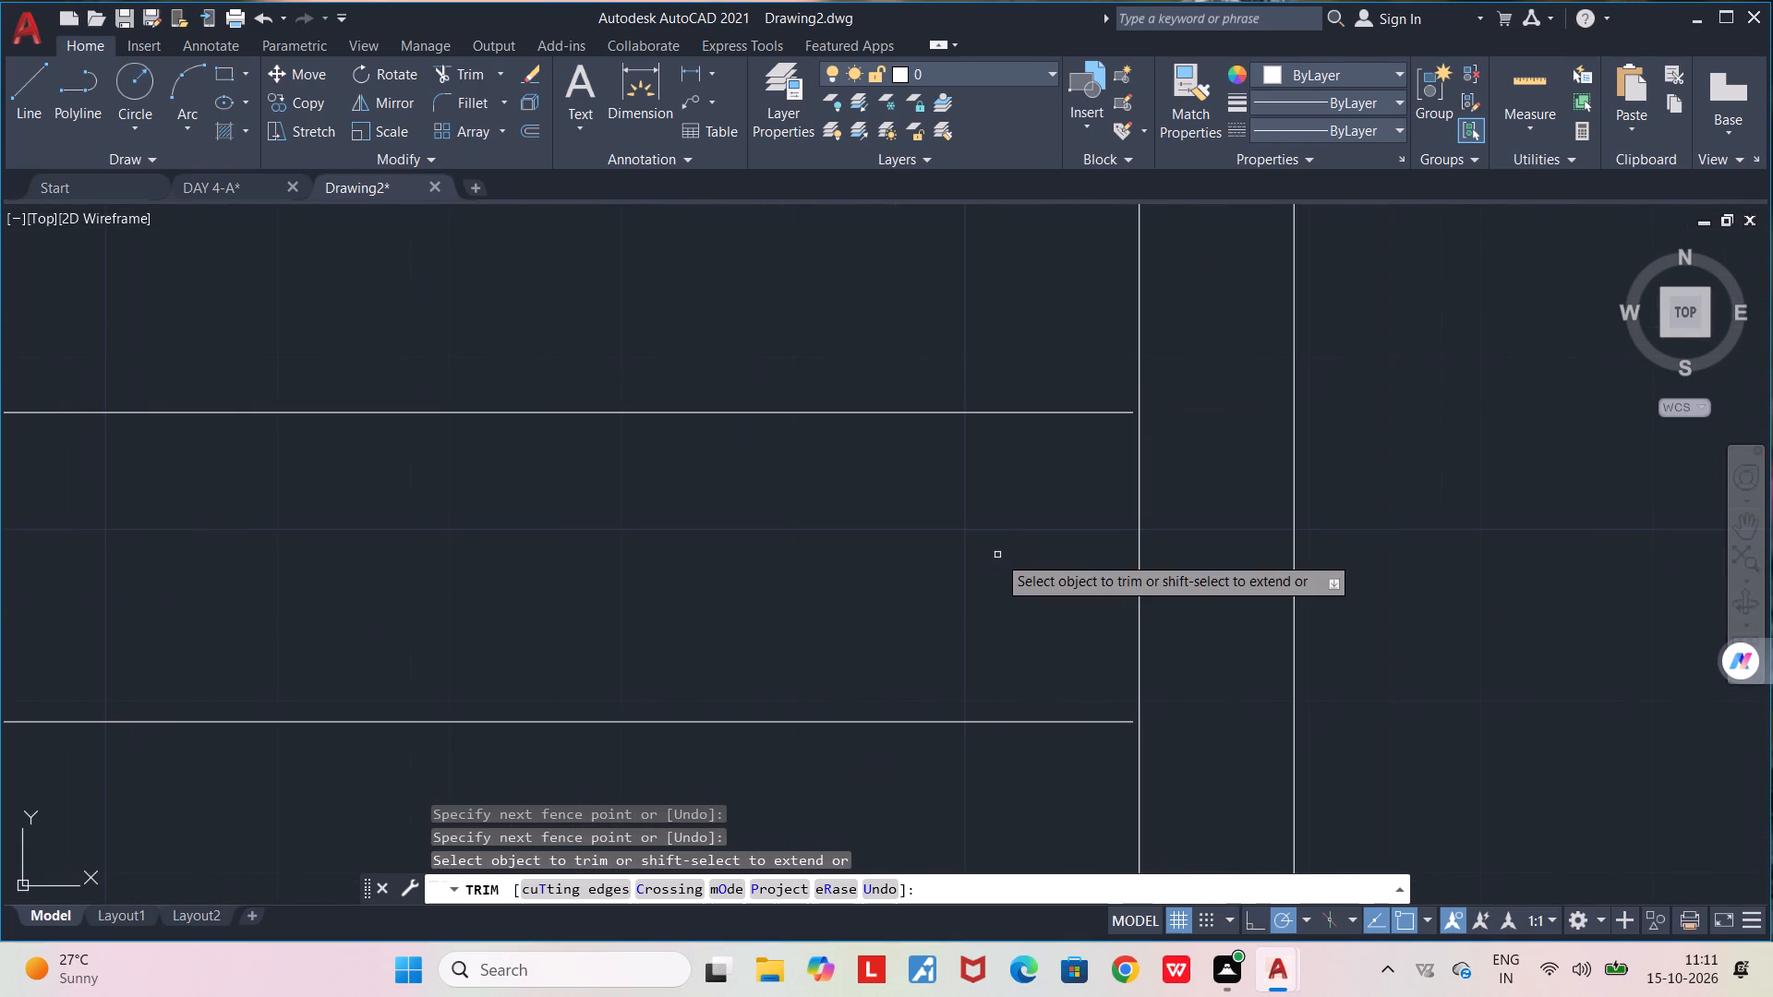
key("space")
key("l")
key("Return")
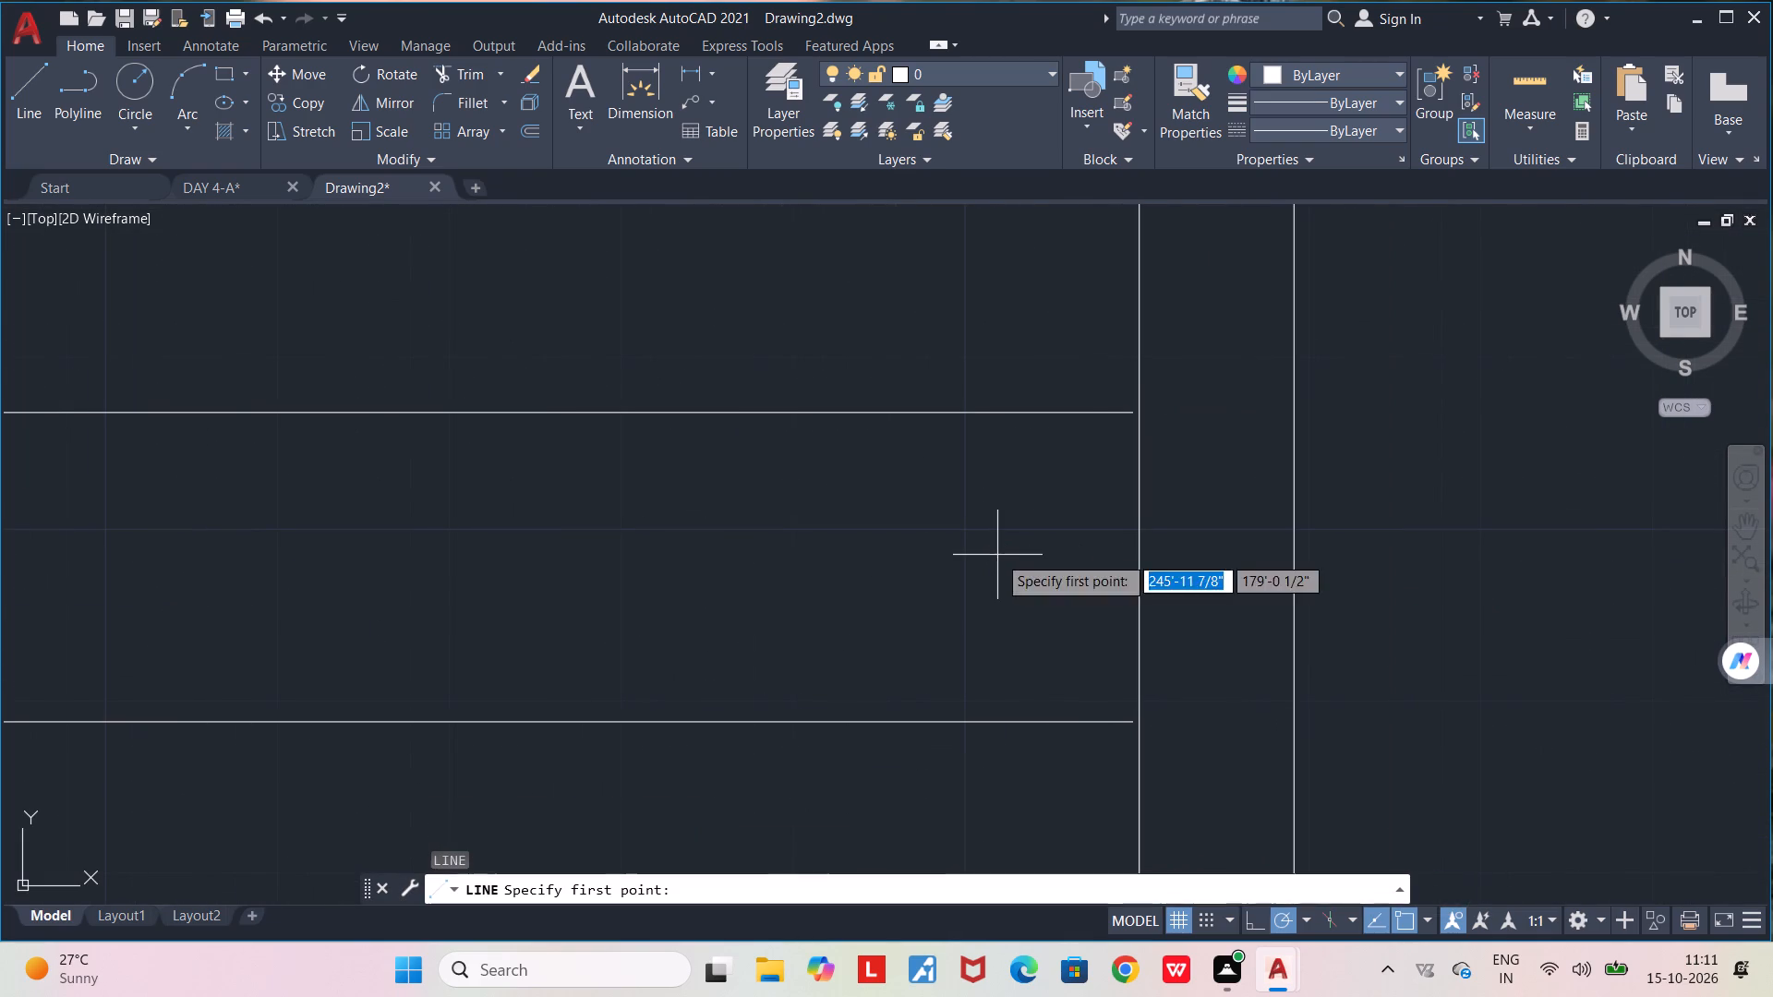
scroll(1120, 407, "up", 4)
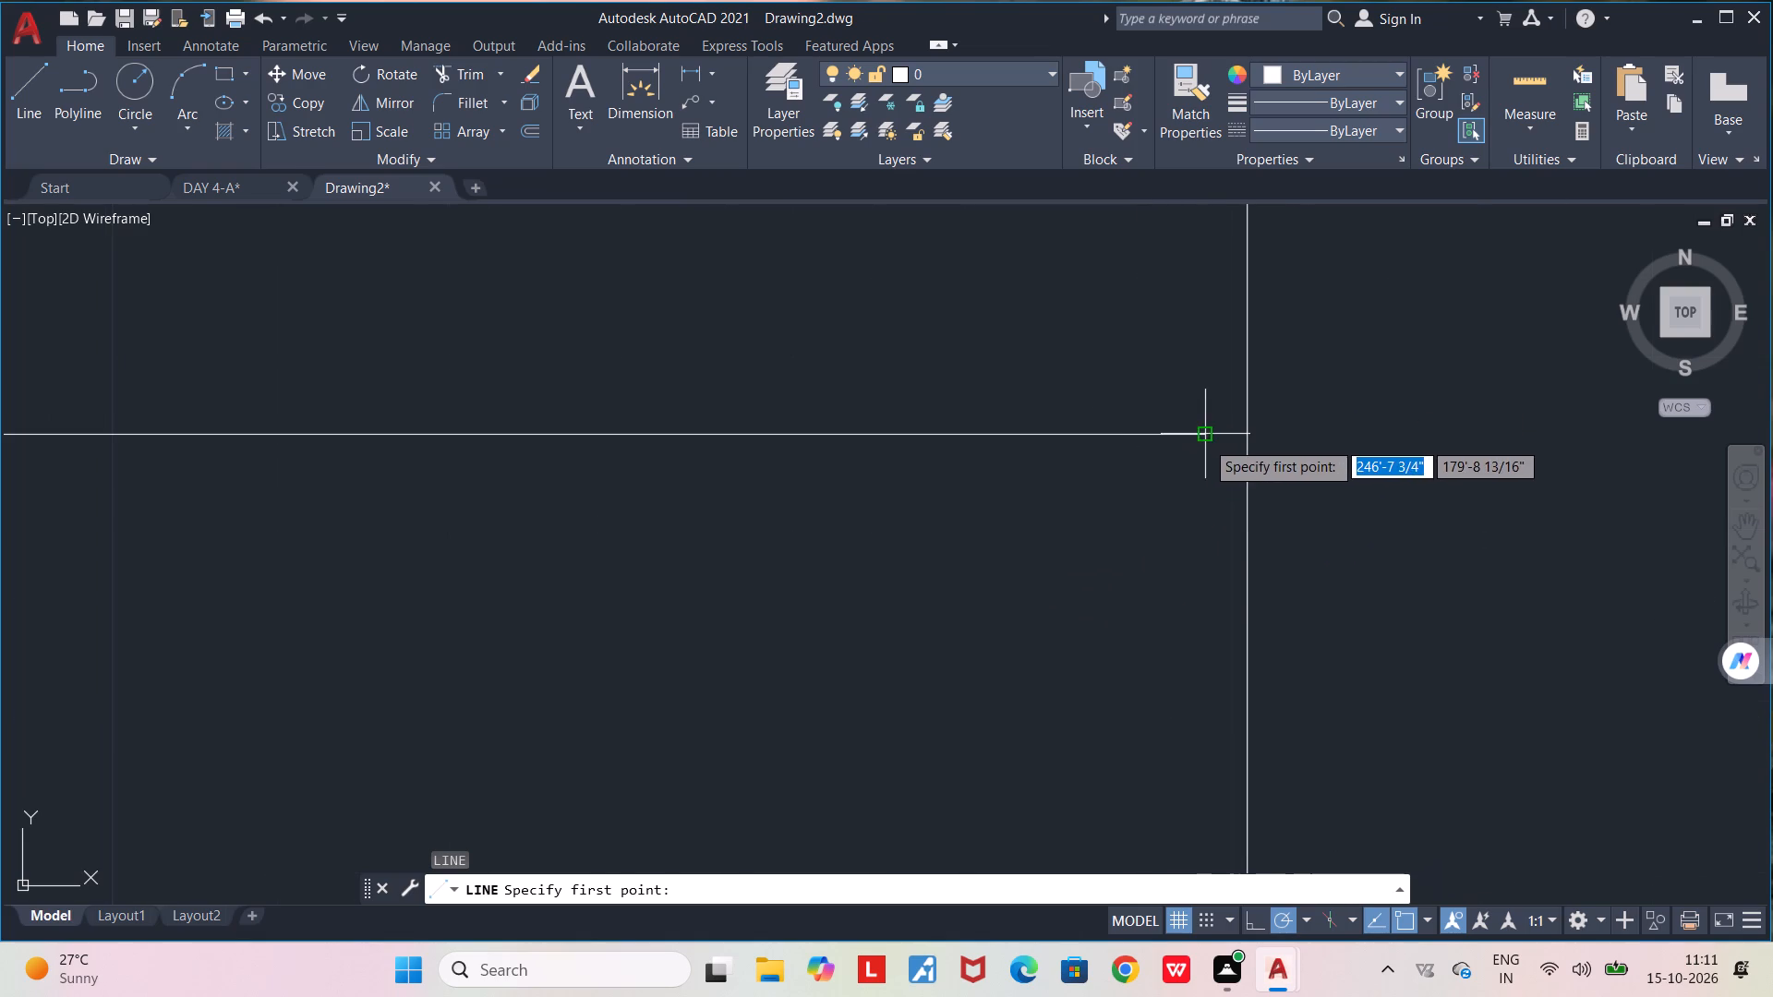
left_click(1205, 440)
left_click(1351, 432)
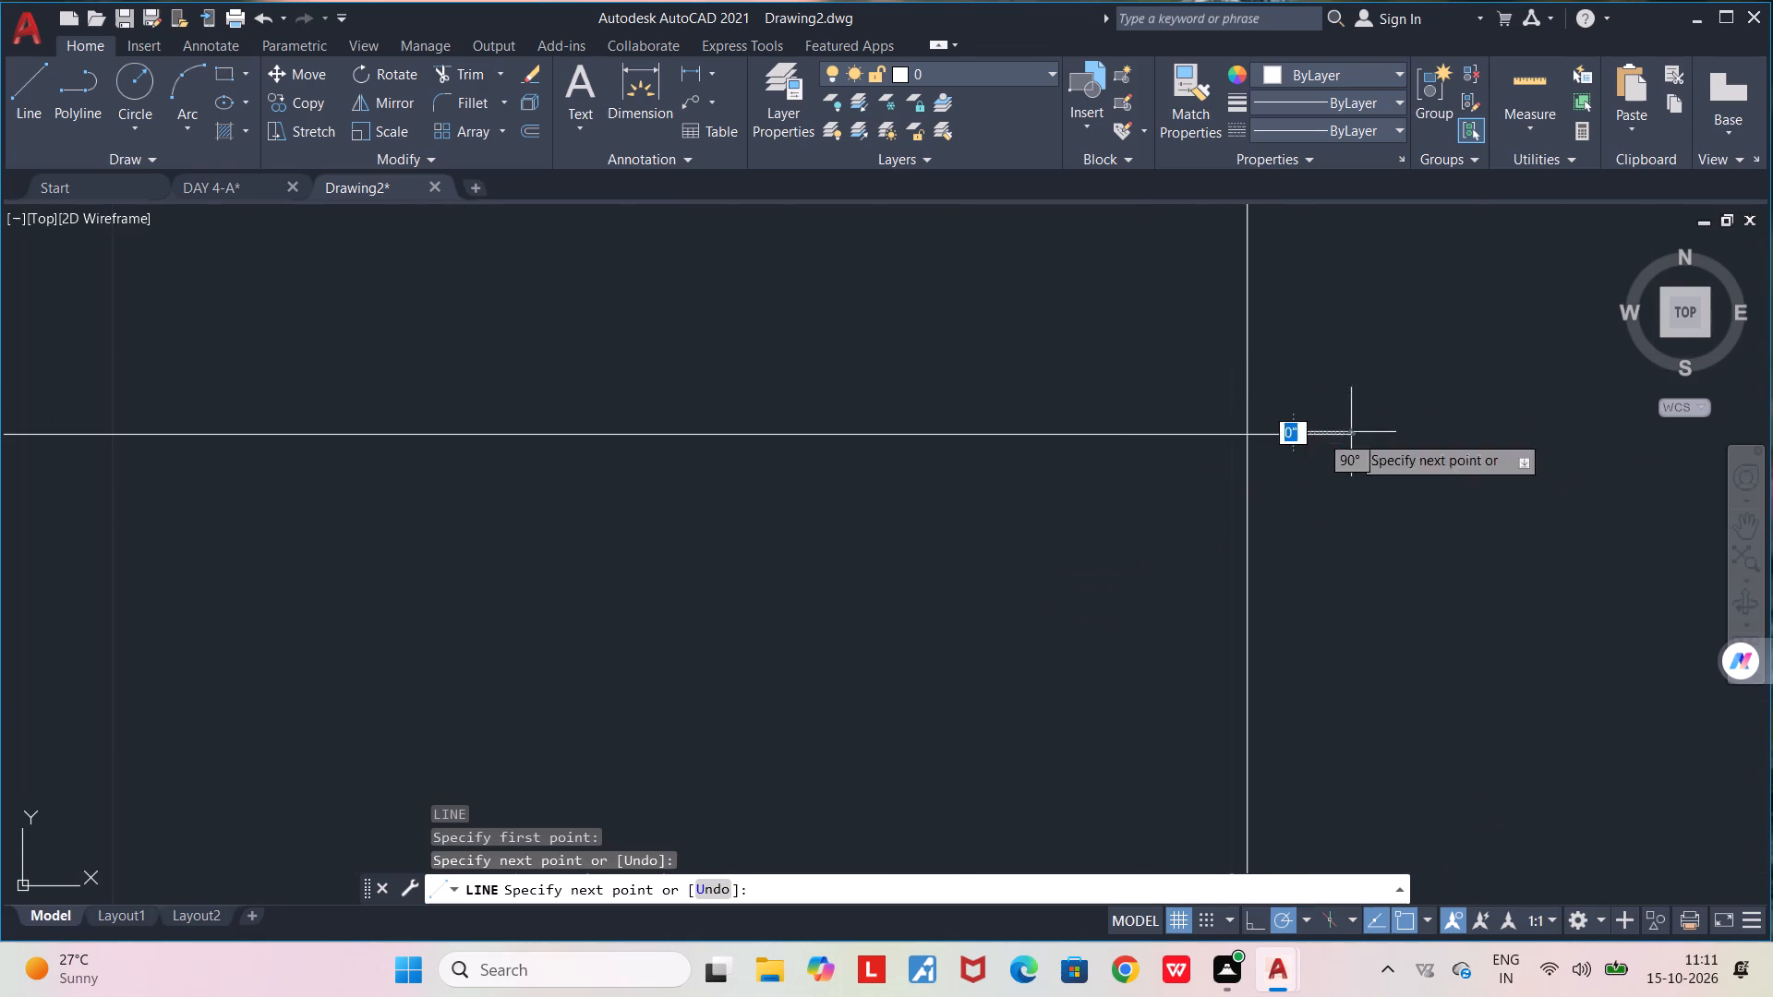
scroll(1303, 541, "down", 5)
key("space")
Draw a short horizontal line extending the partition's lower line across the right wall's inner face.
middle_click_drag(1273, 560, 807, 435)
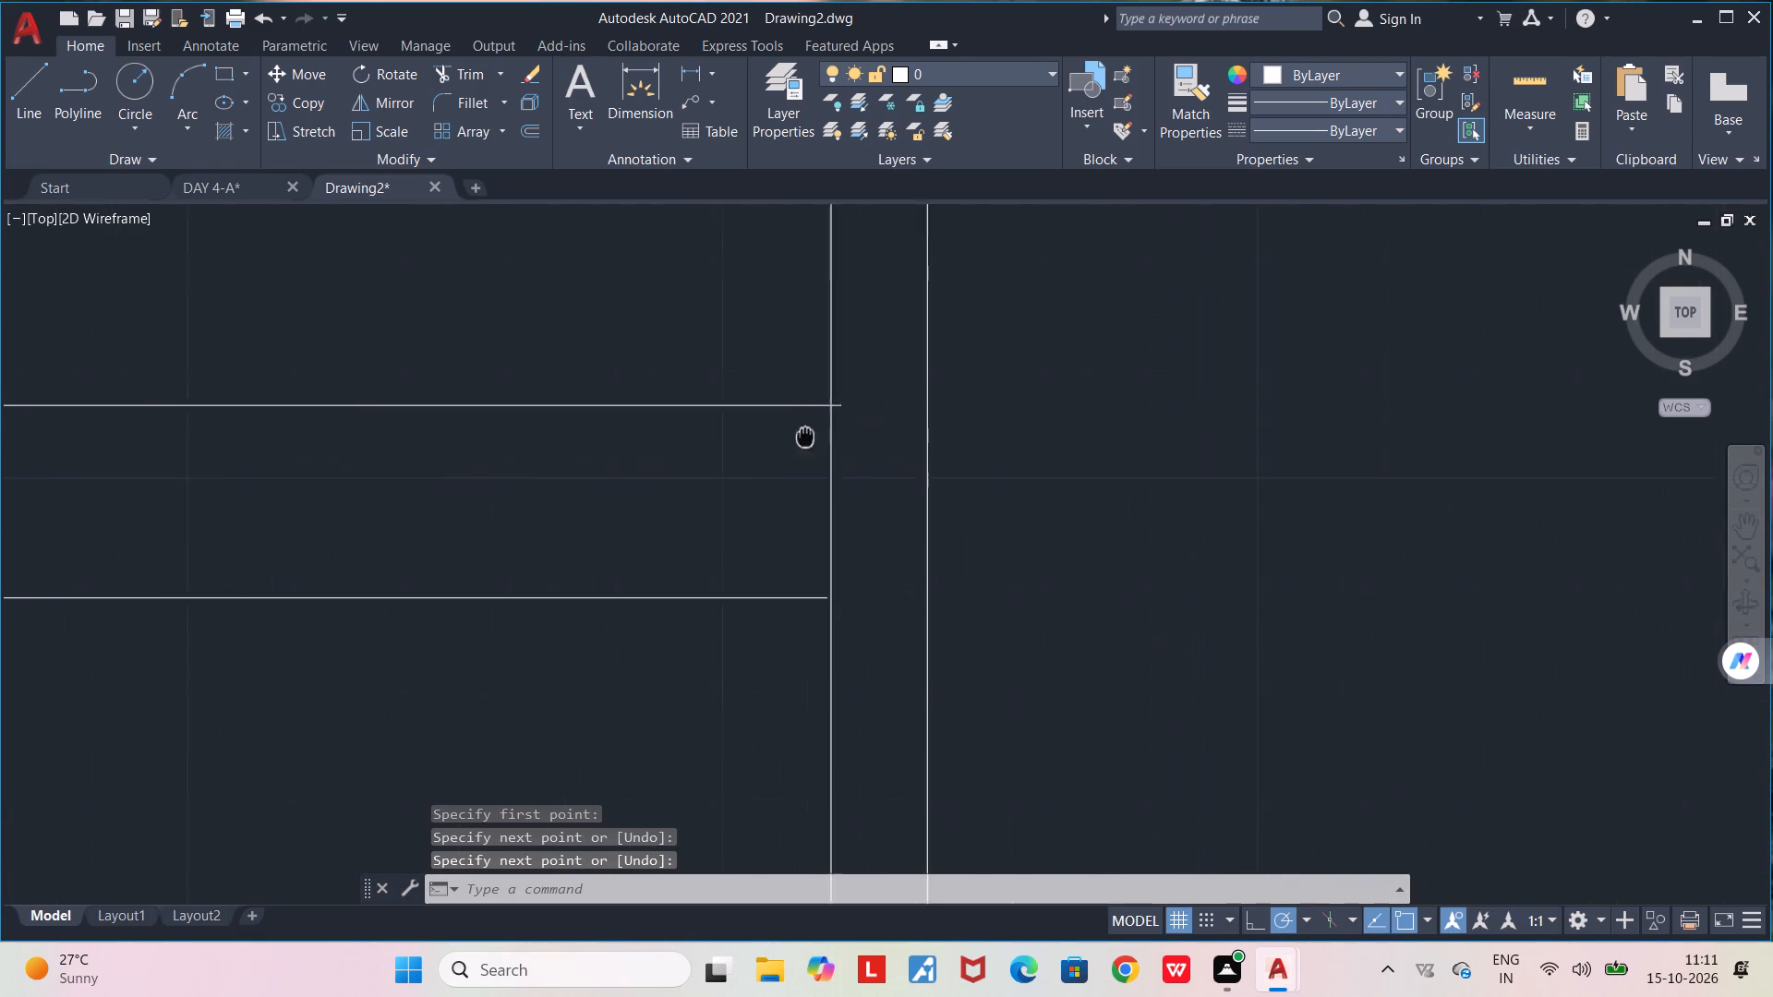
scroll(802, 435, "down", 2)
scroll(822, 489, "up", 5)
key("l")
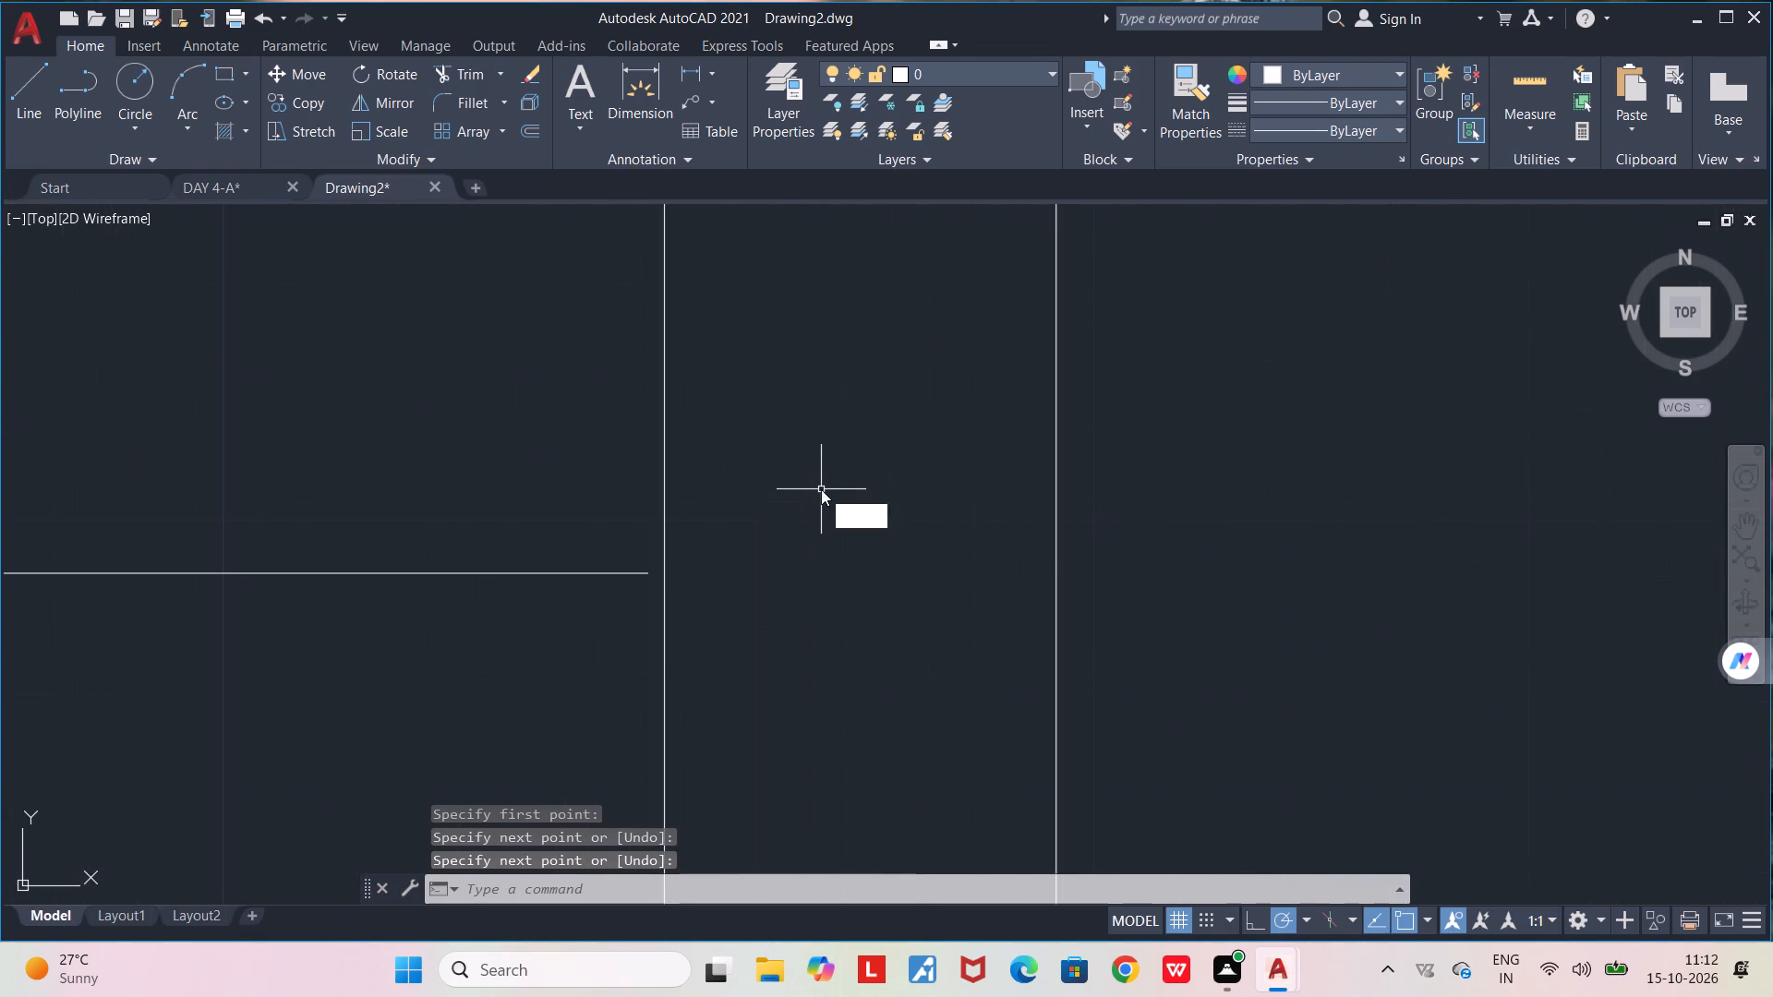
key("Return")
left_click(645, 583)
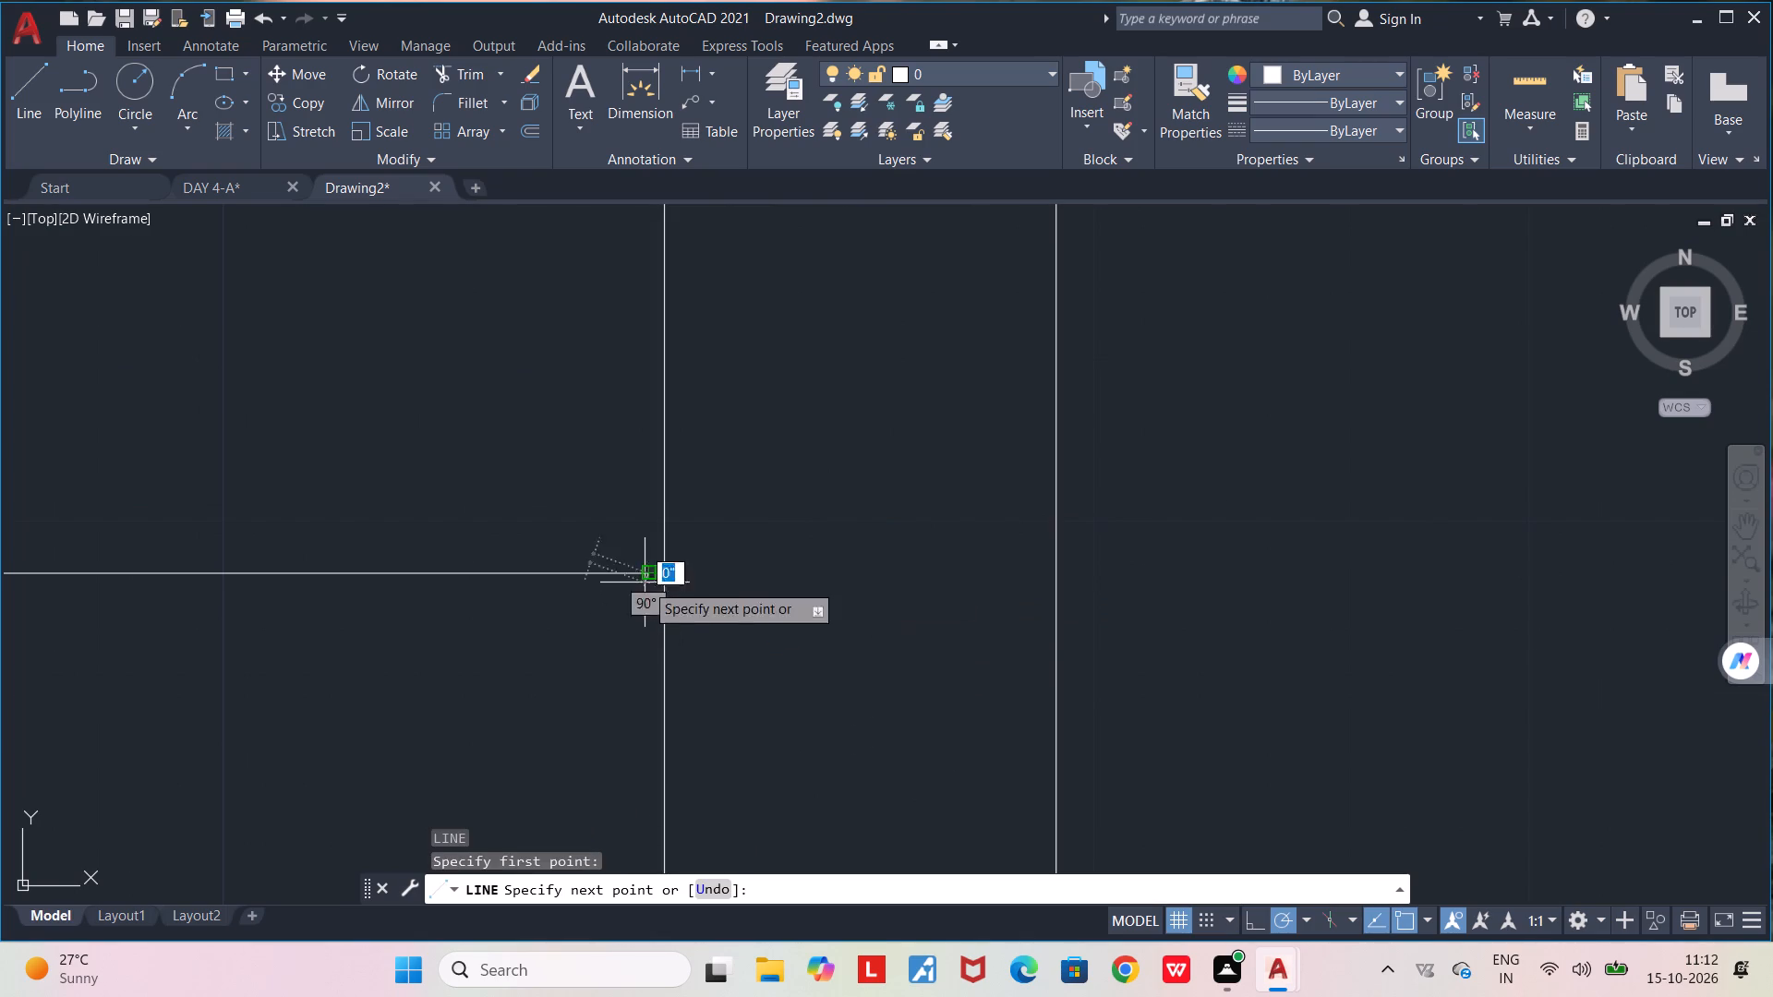
left_click(827, 583)
key("space")
Trim both extension overshoots inside the right wall and the wall's inner face between the partition lines.
type("TR")
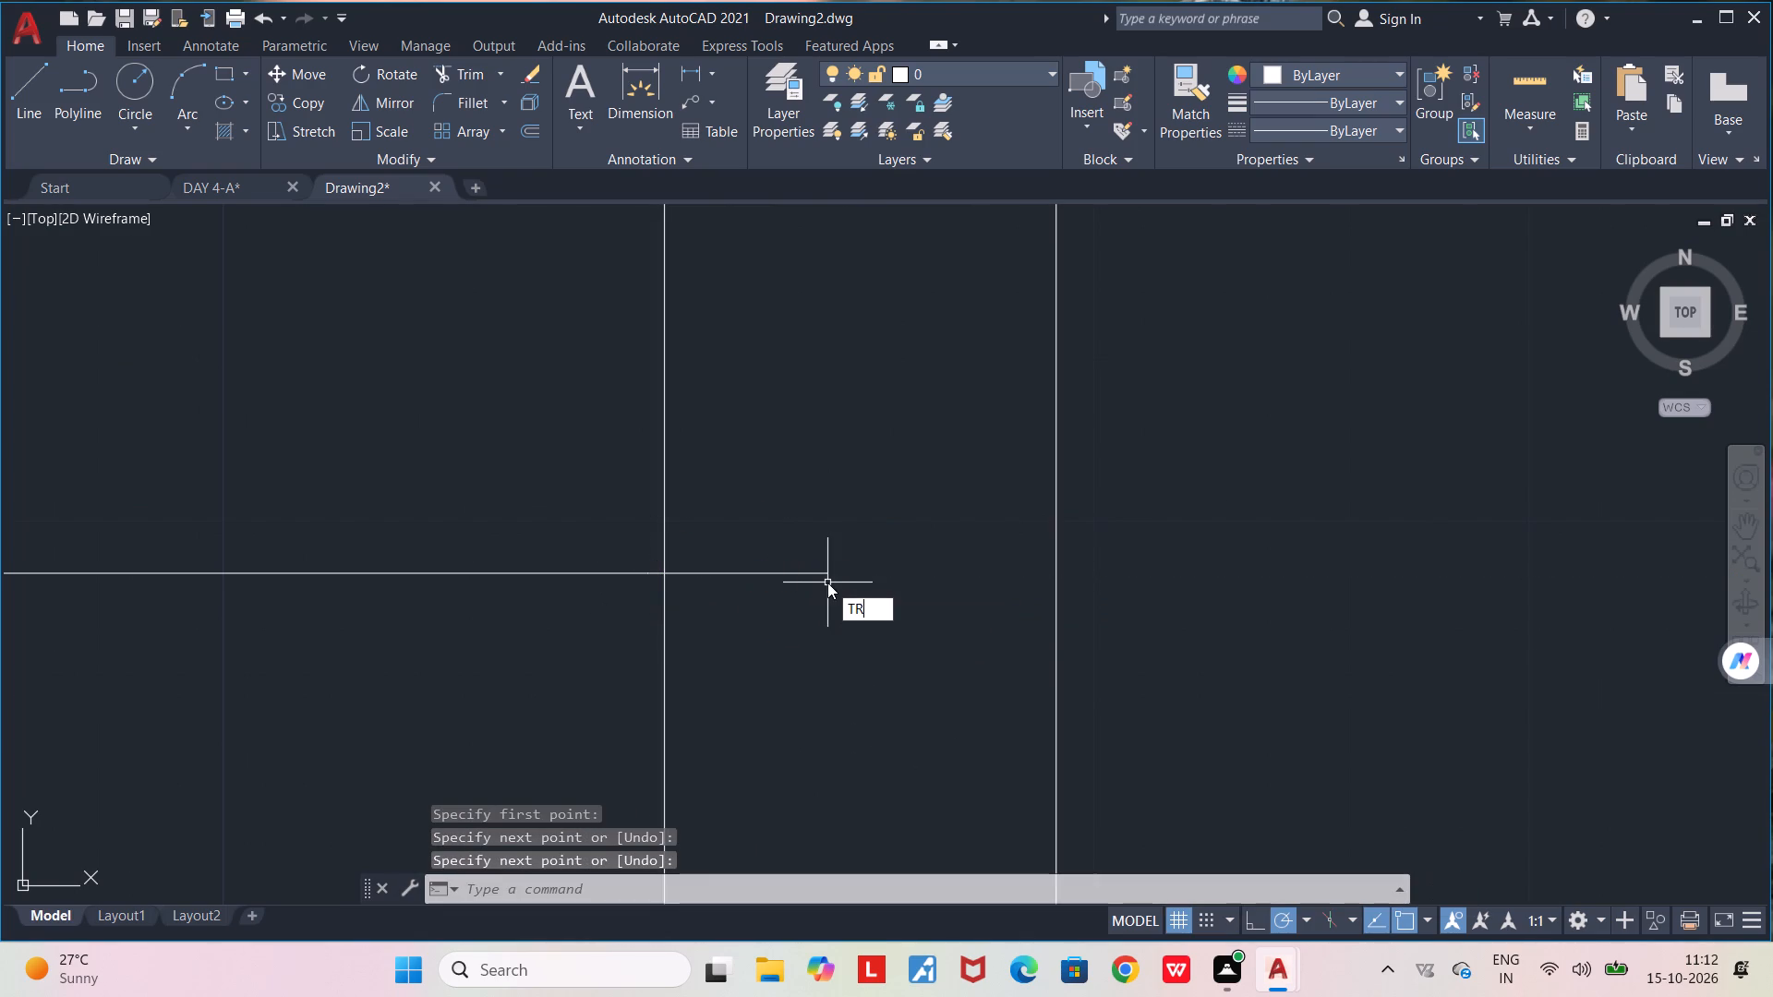
key("Return")
left_click_drag(754, 577, 759, 515)
middle_click_drag(774, 524, 852, 786)
scroll(852, 786, "down", 3)
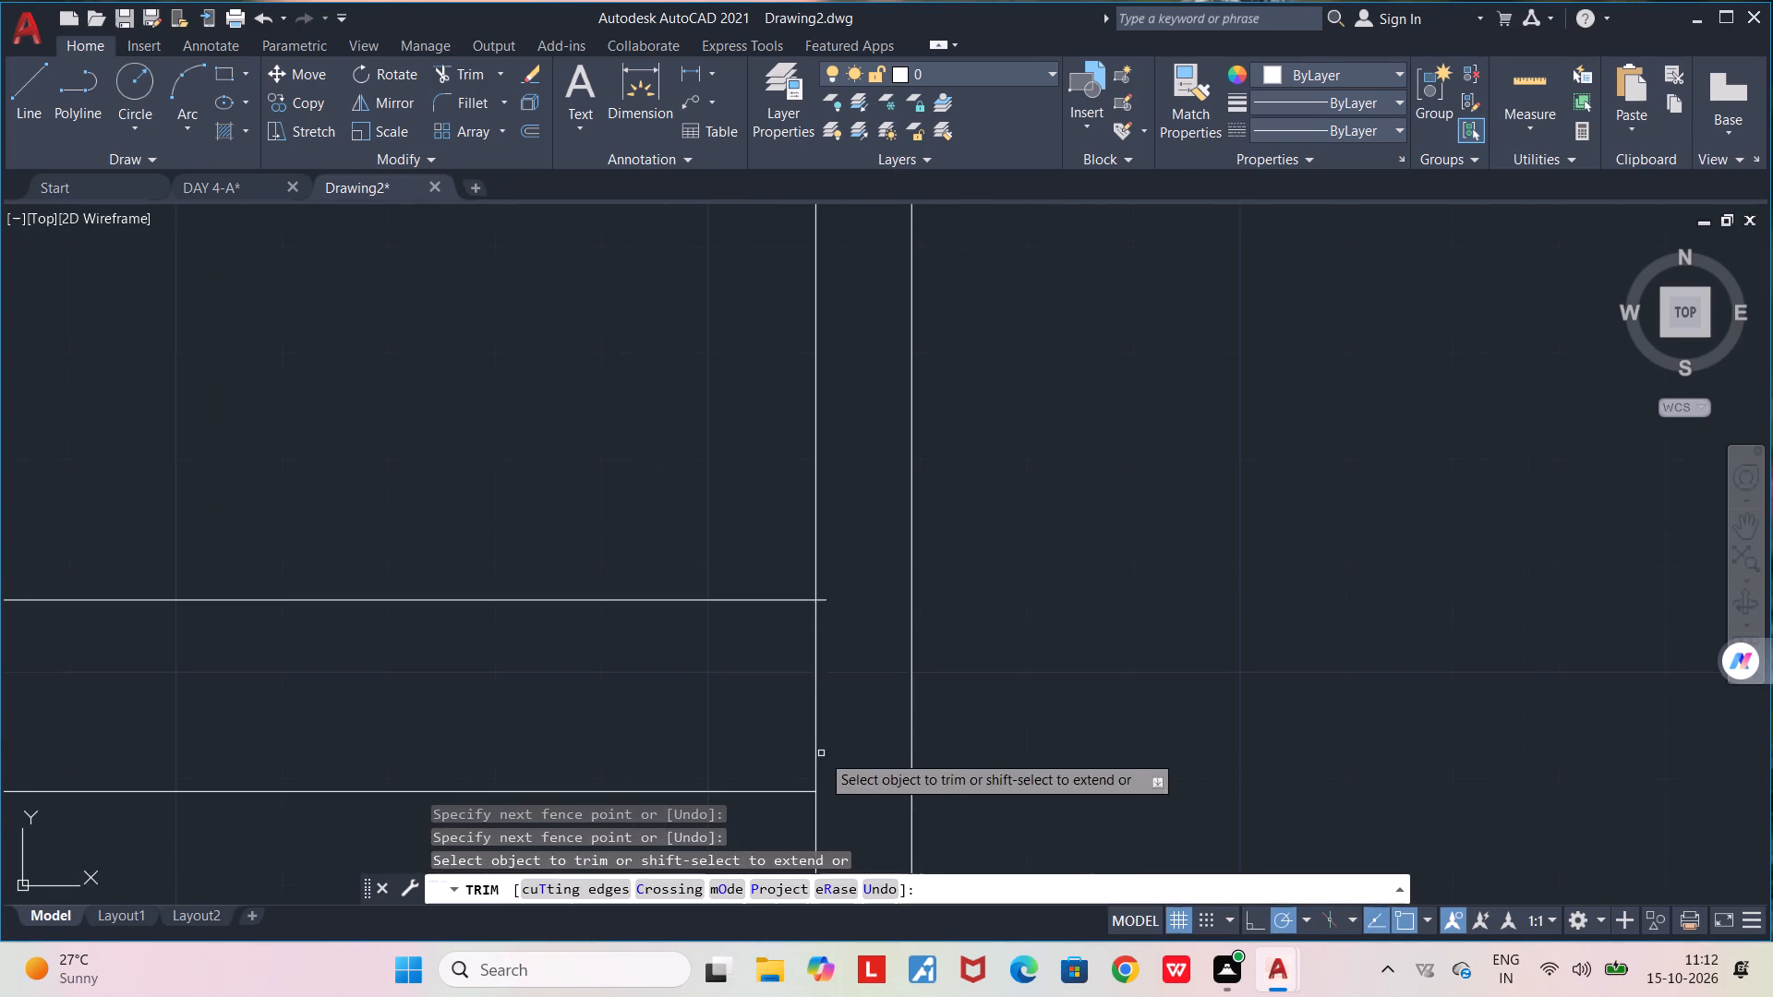
scroll(822, 605, "up", 4)
left_click_drag(818, 604, 807, 557)
left_click_drag(789, 715, 754, 712)
scroll(754, 712, "down", 4)
middle_click_drag(754, 712, 972, 397)
scroll(972, 397, "down", 3)
middle_click_drag(908, 545, 935, 465)
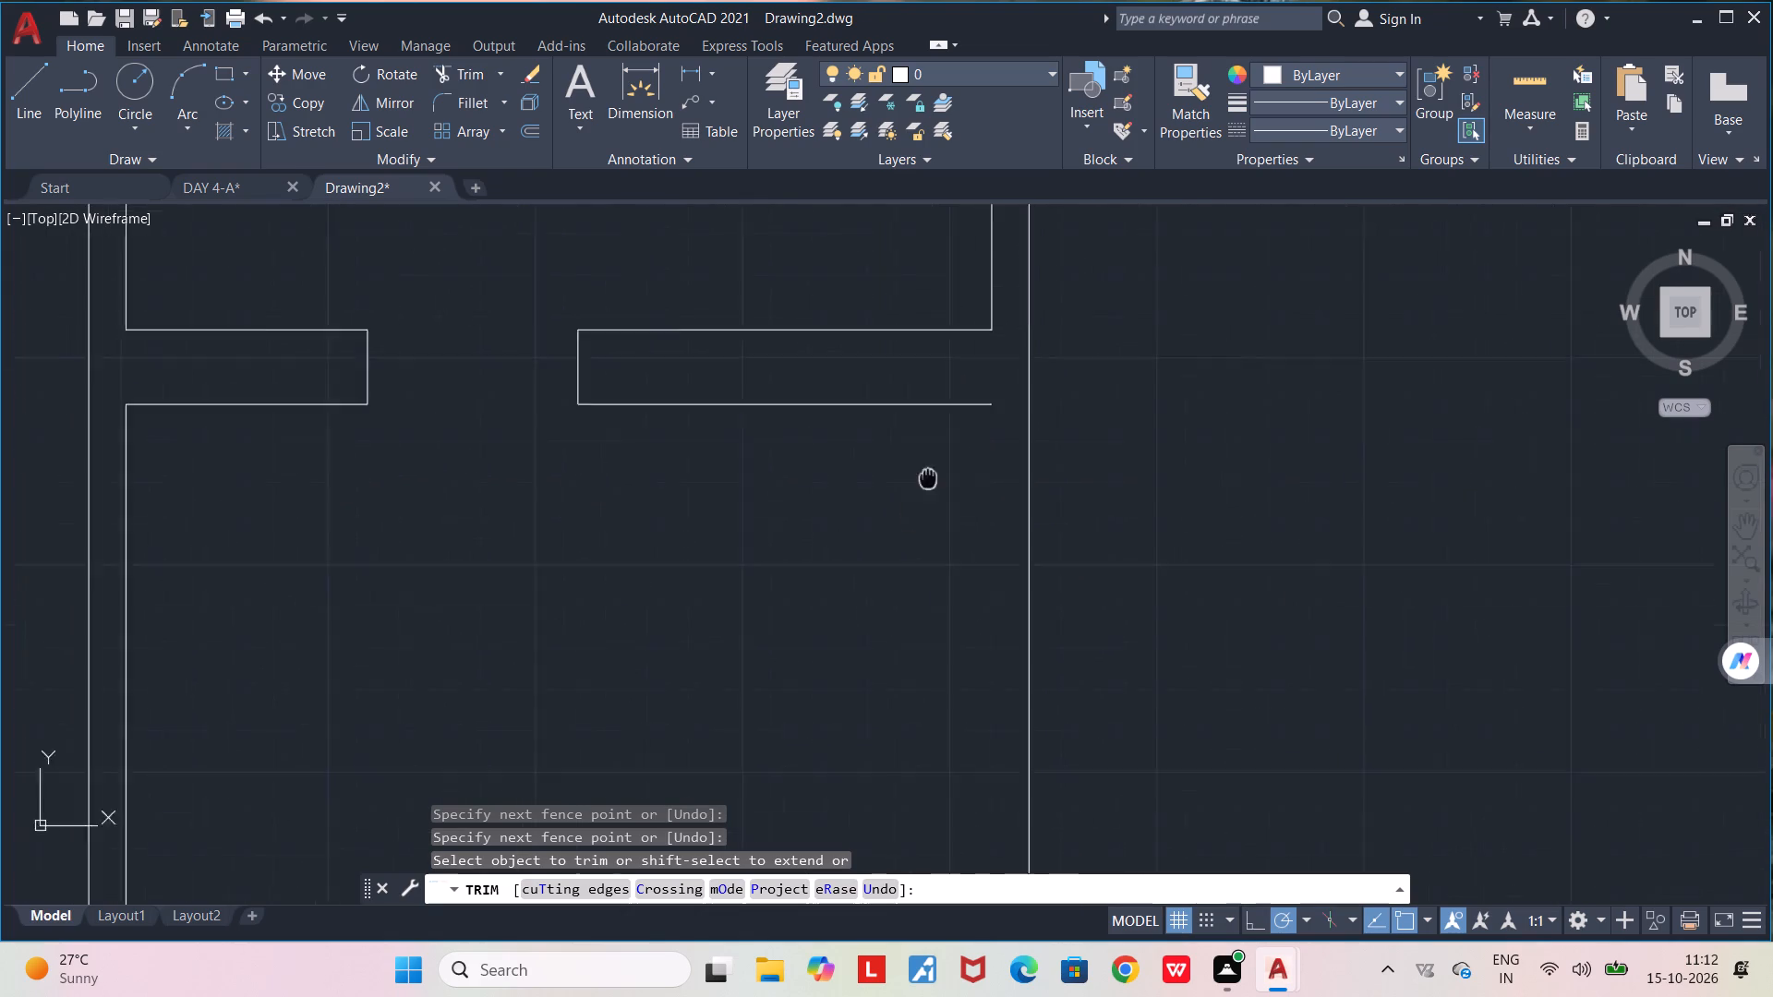
middle_click_drag(935, 465, 962, 426)
scroll(962, 426, "down", 3)
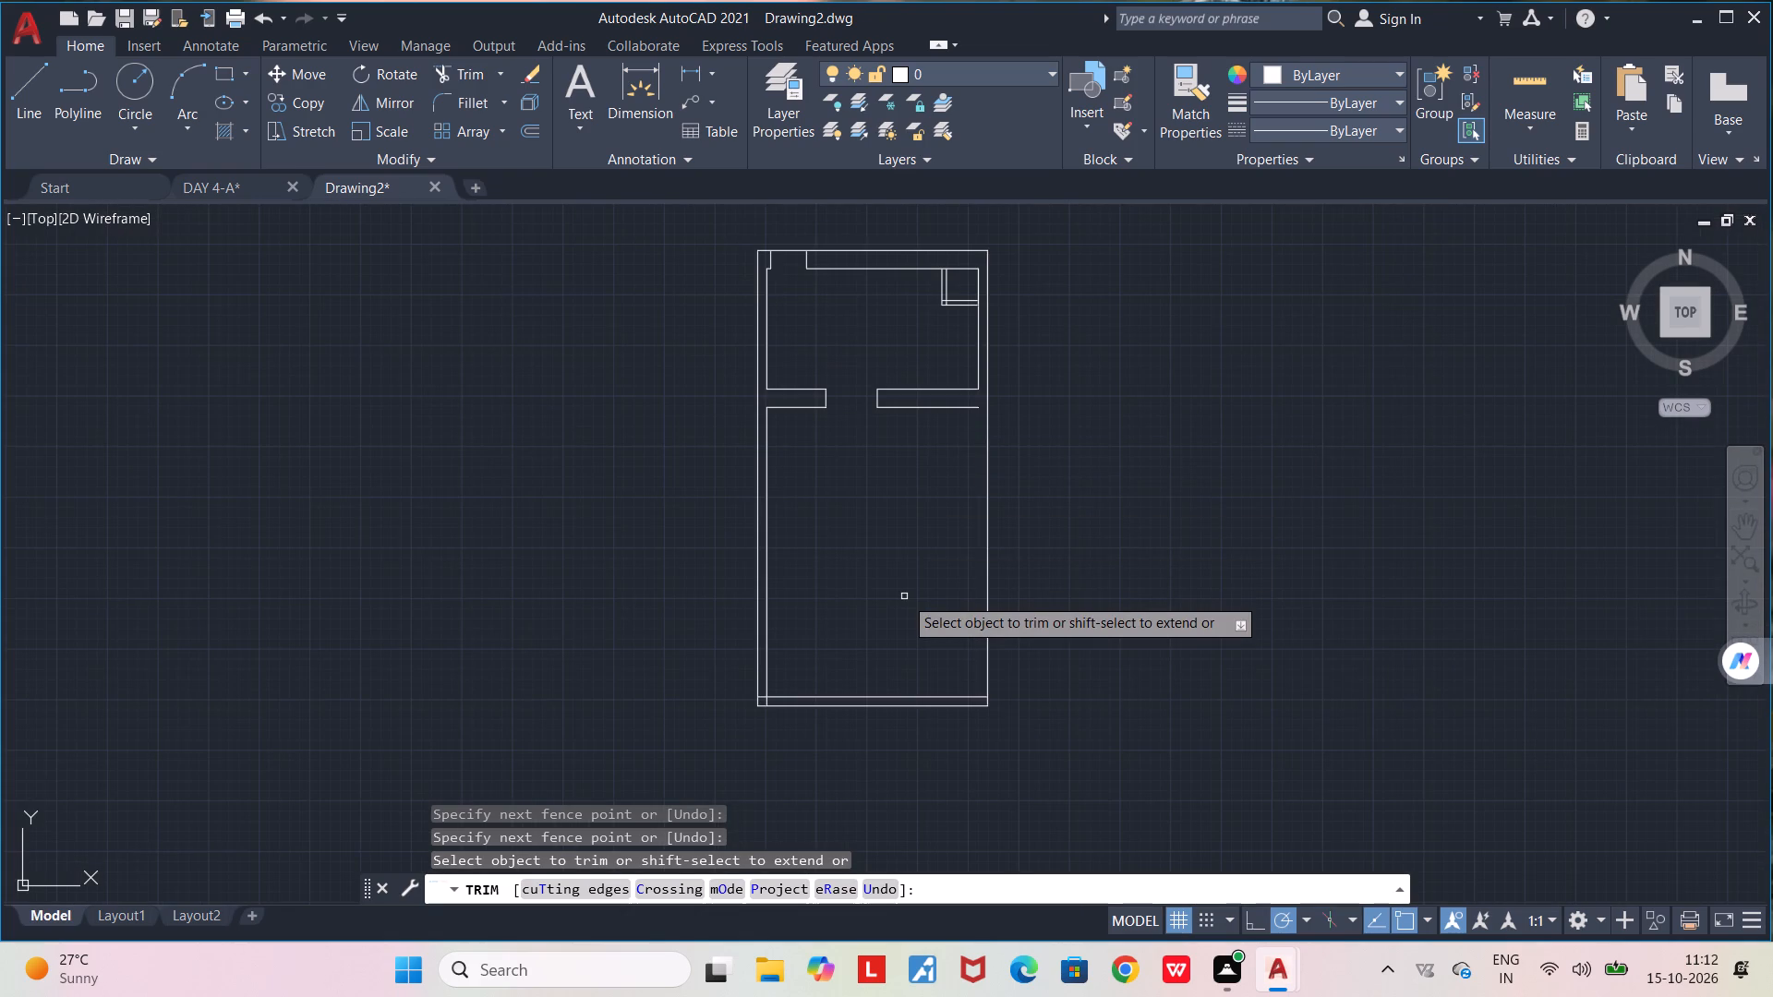
key("l")
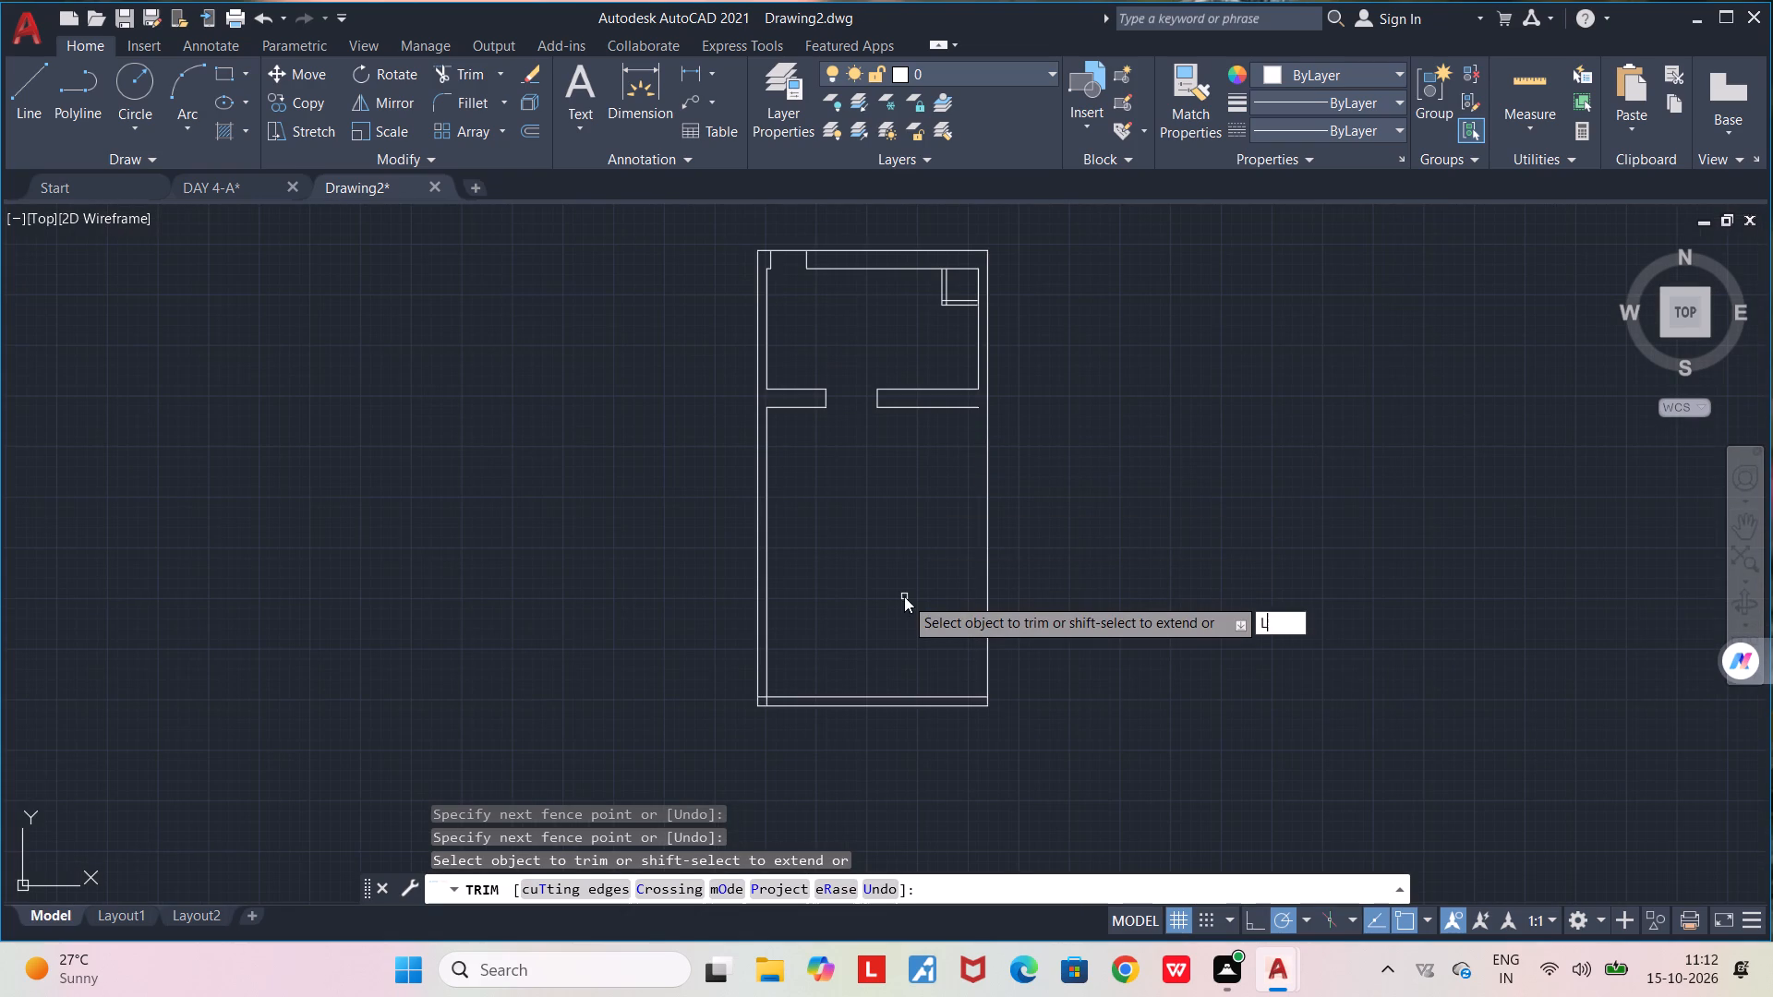
key("Return")
key("Escape")
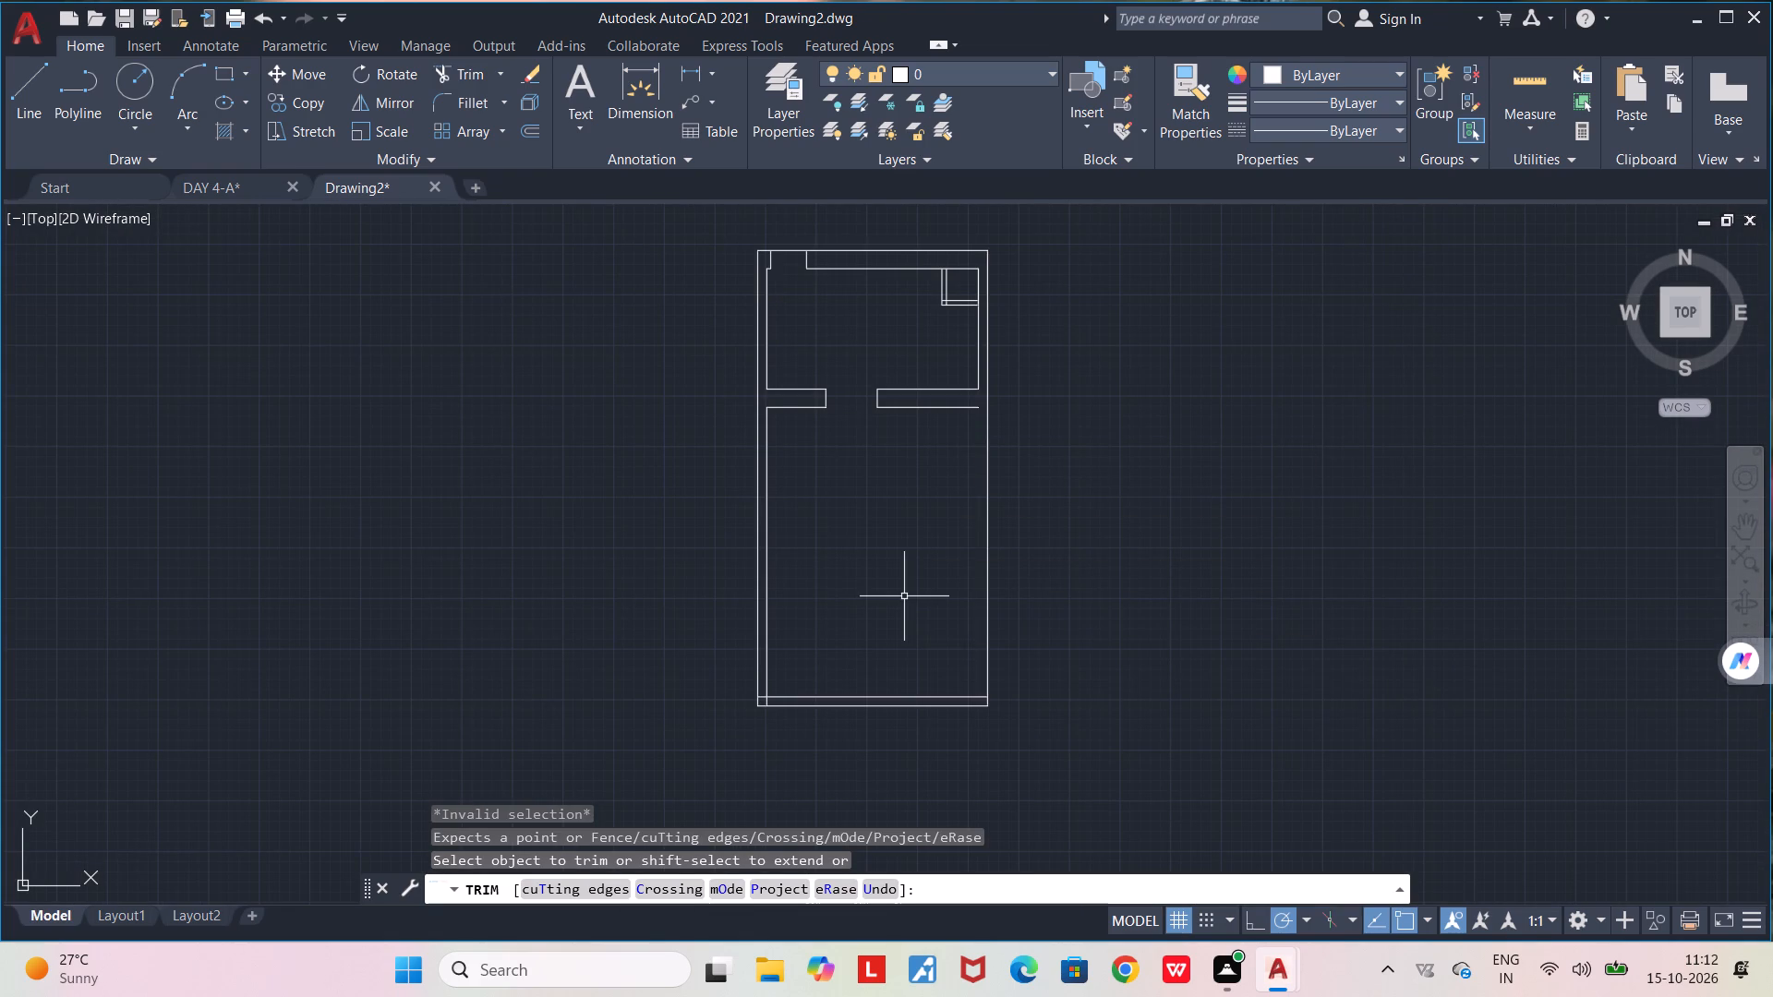
Draw a vertical line about 29'10 1/2" straight down from the partition's lower-right end, past the plan's bottom edge.
key("l")
key("Return")
scroll(986, 416, "up", 1)
left_click(973, 404)
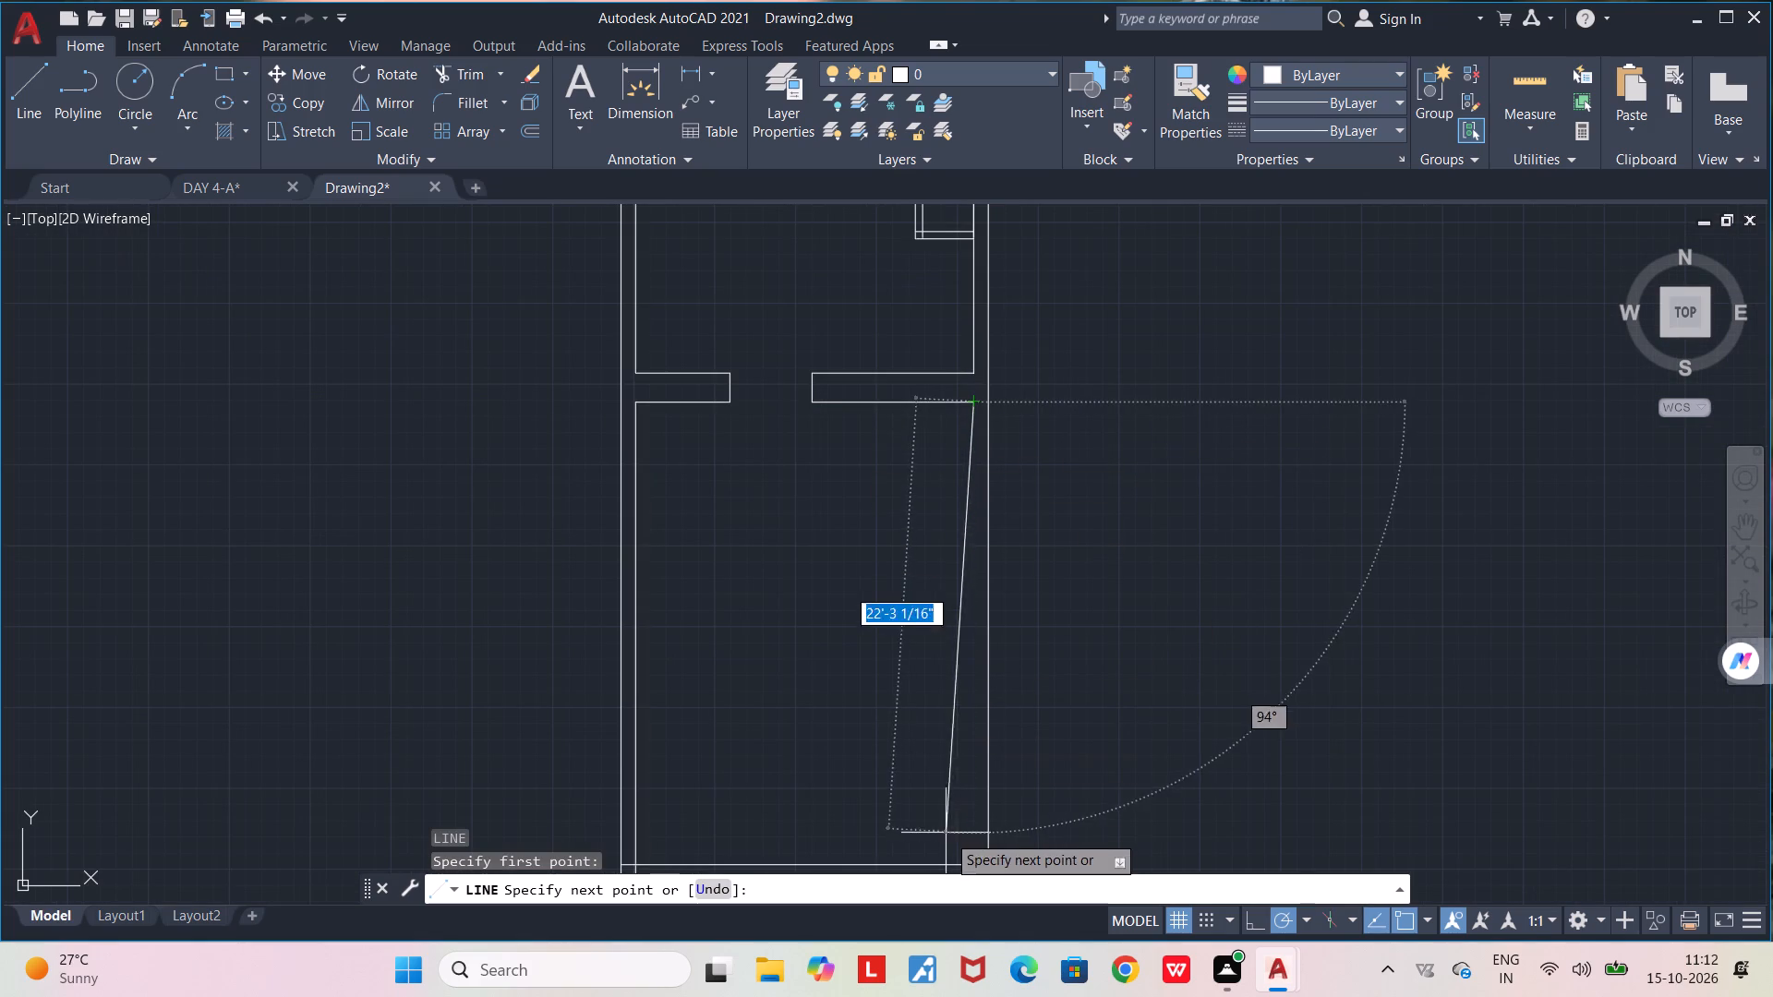
middle_click_drag(964, 766, 960, 604)
scroll(960, 604, "down", 1)
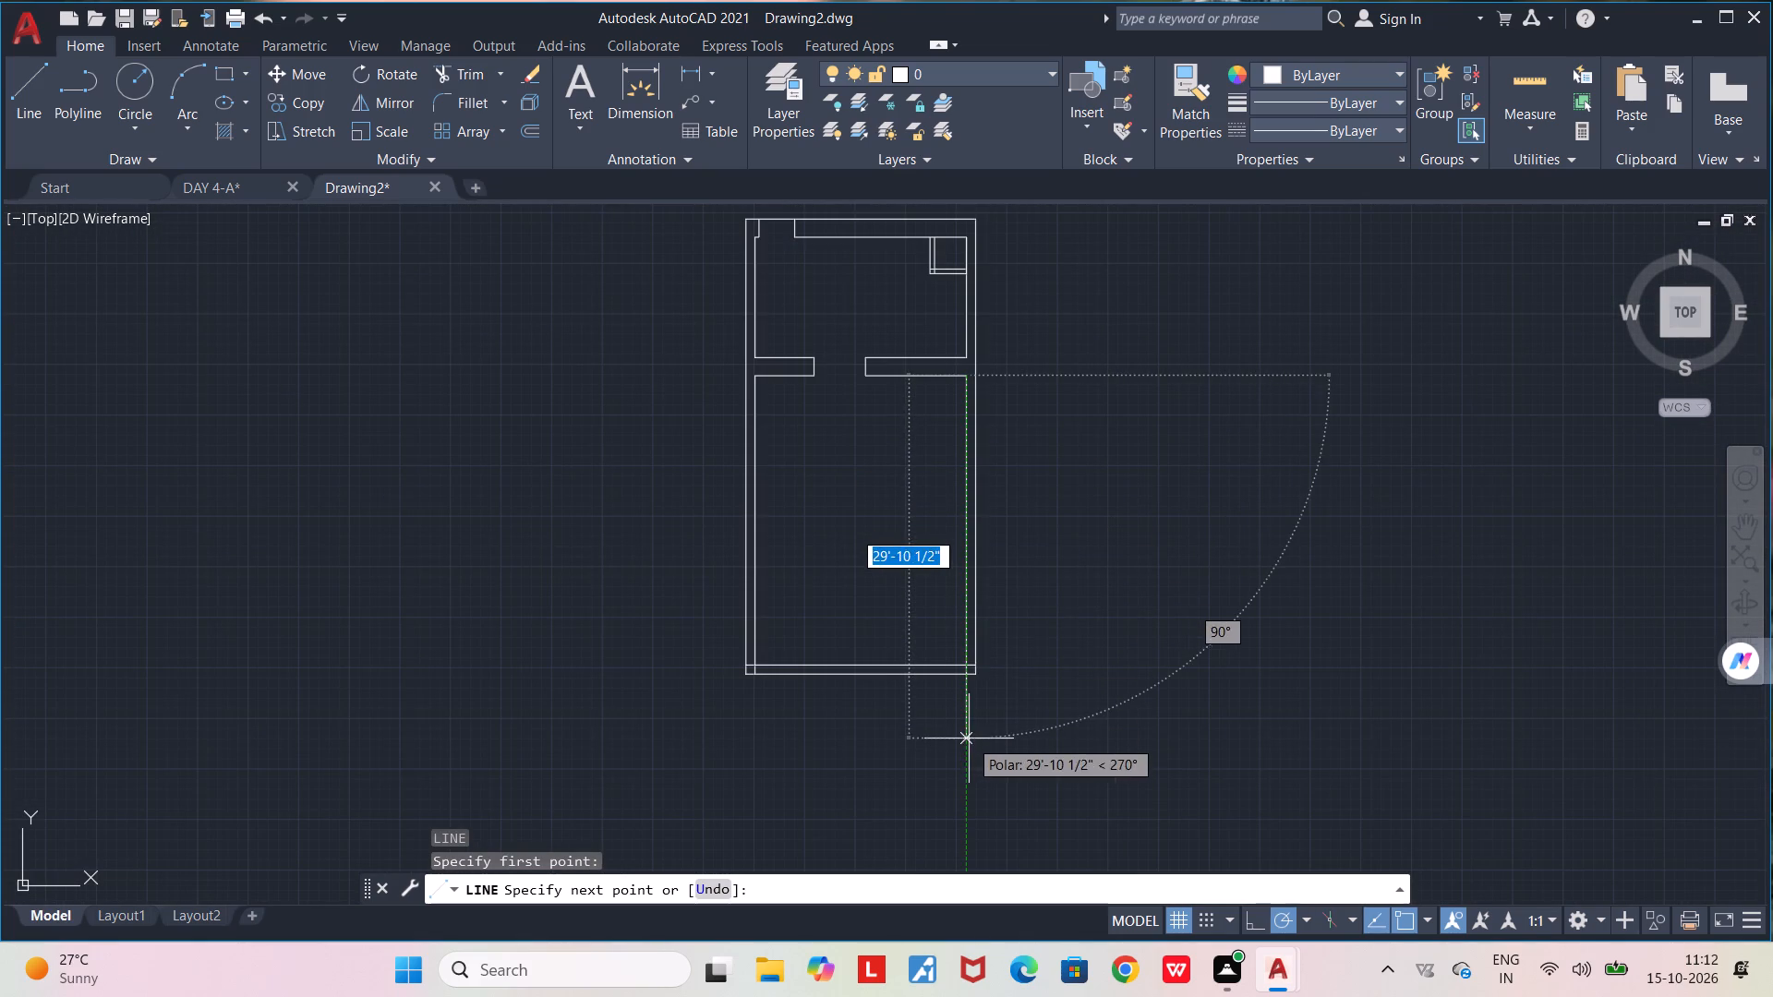
left_click(969, 739)
key("space")
Trim the new vertical line's overshoot below the plan's bottom edge.
type("TR")
key("Return")
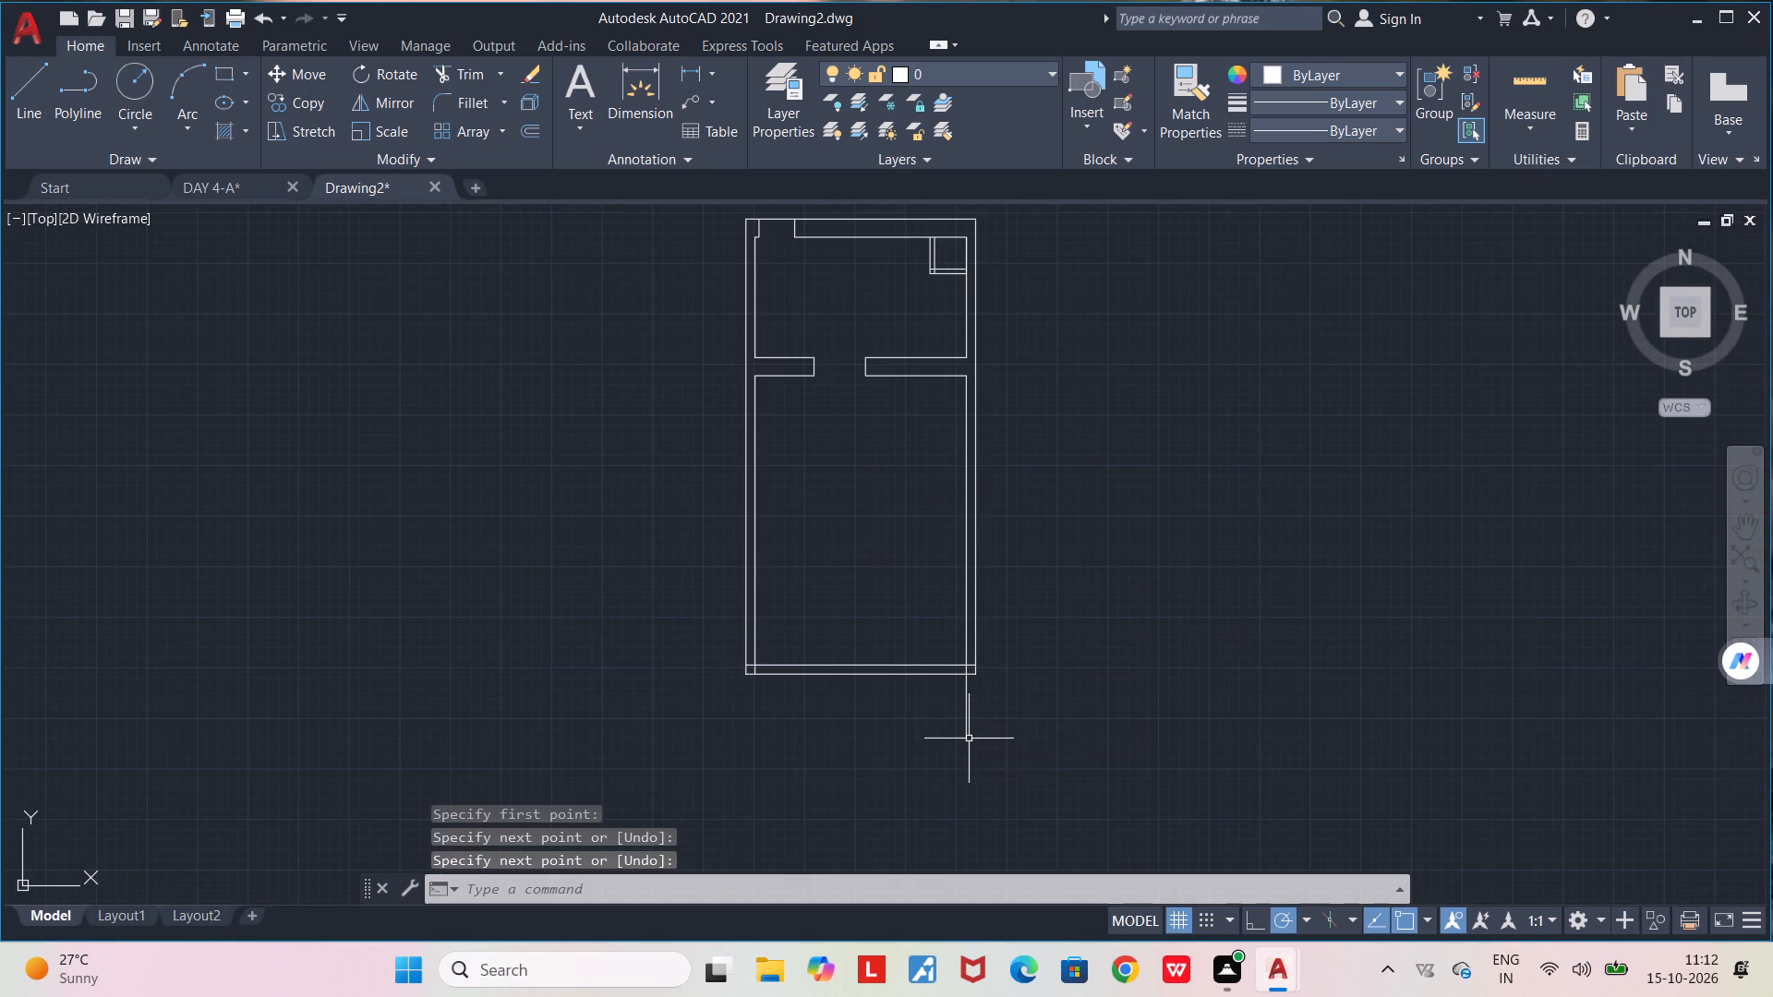
scroll(967, 739, "up", 2)
left_click_drag(952, 659, 1005, 674)
scroll(997, 670, "down", 4)
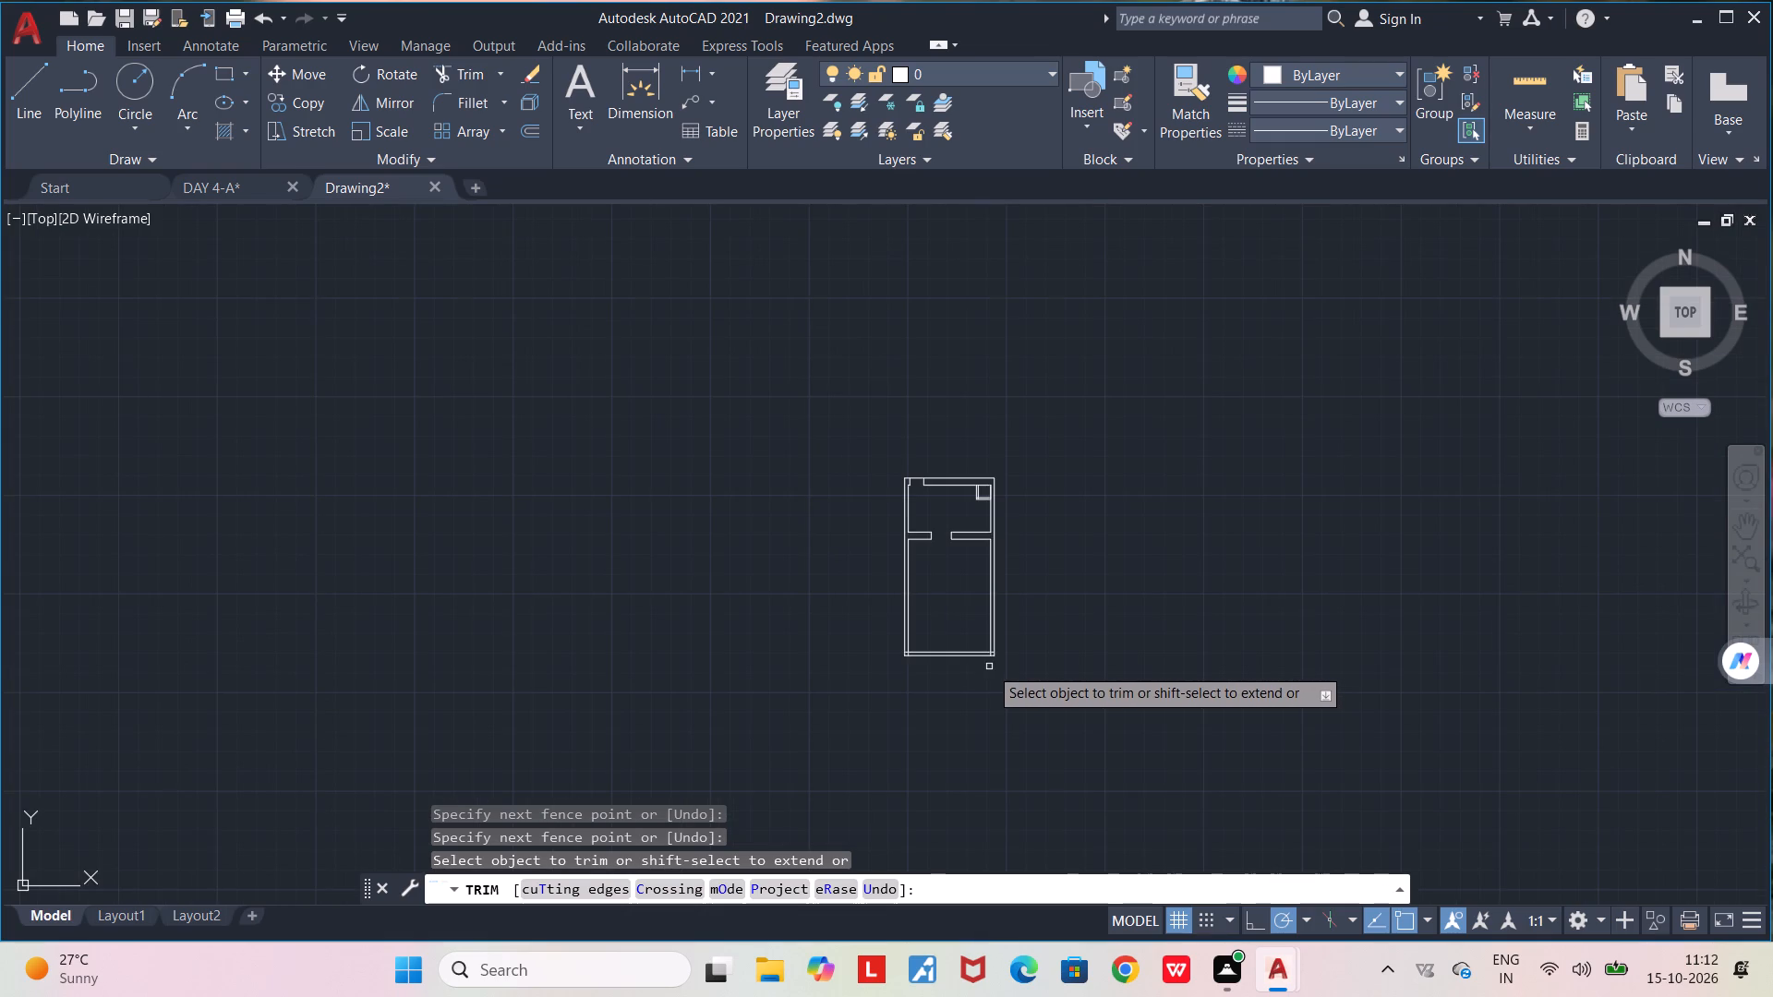
Draw connected lines from the partition's lower-right inner corner, 8'3" down the right wall and 12'10" leftward.
scroll(930, 587, "up", 2)
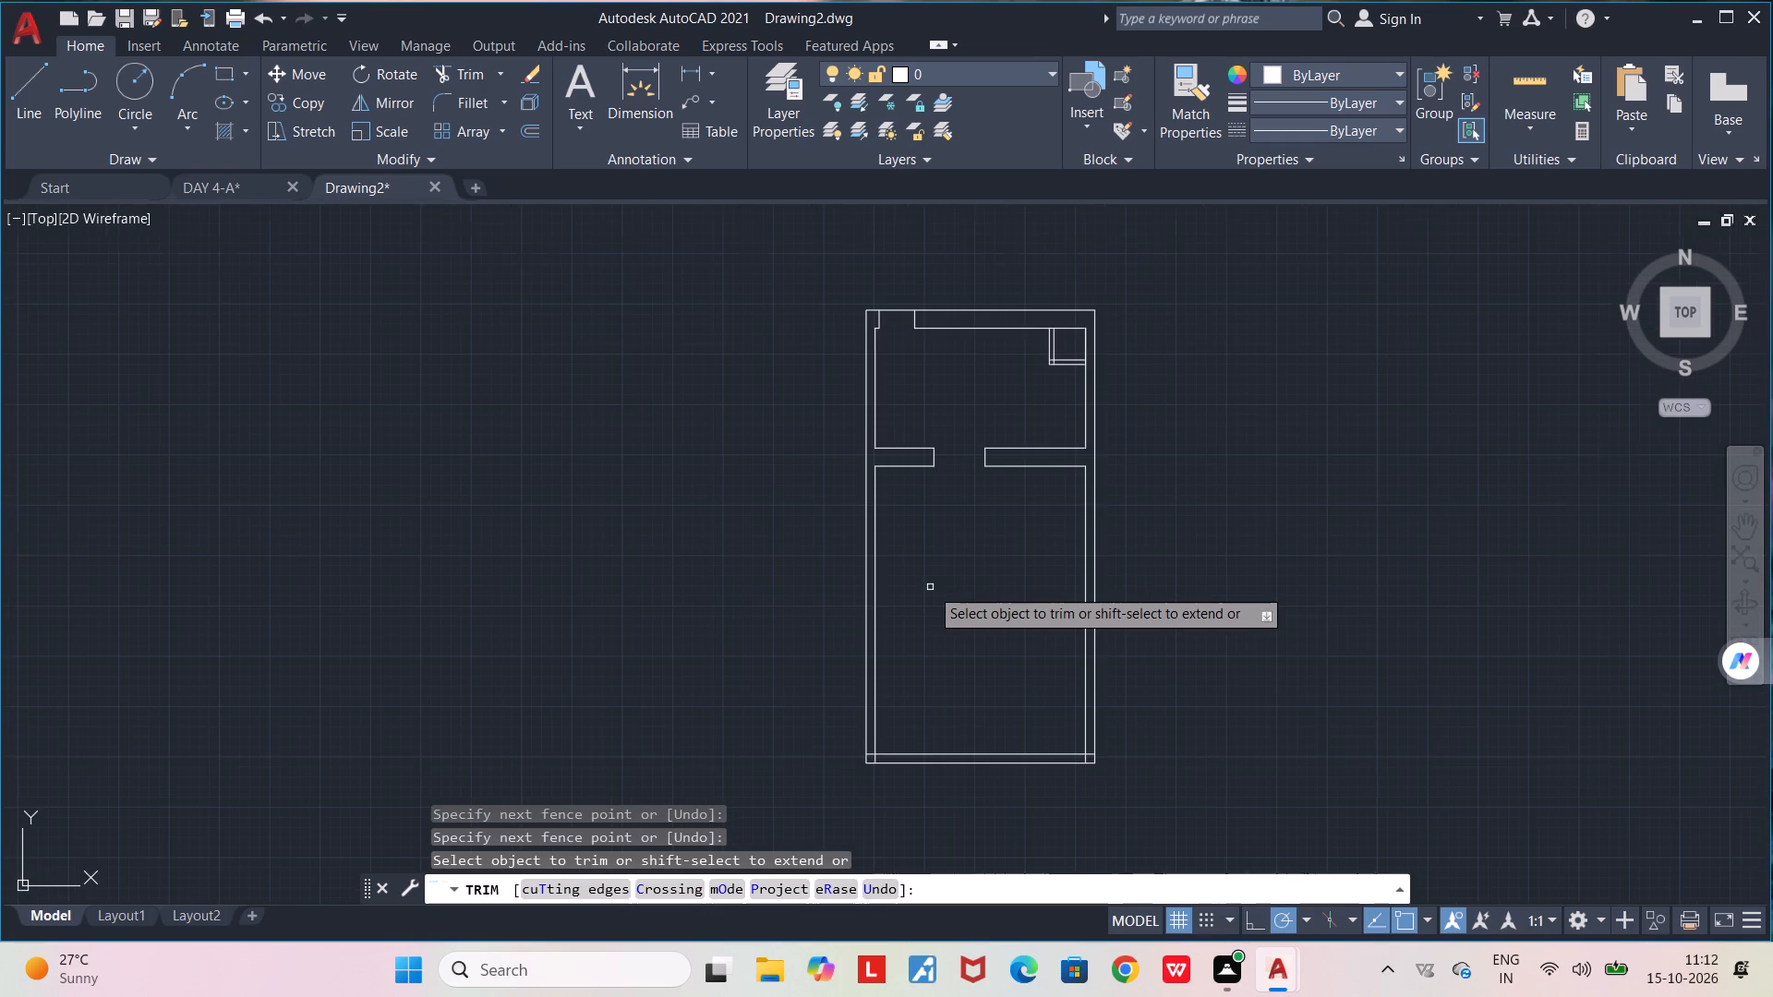
key("space")
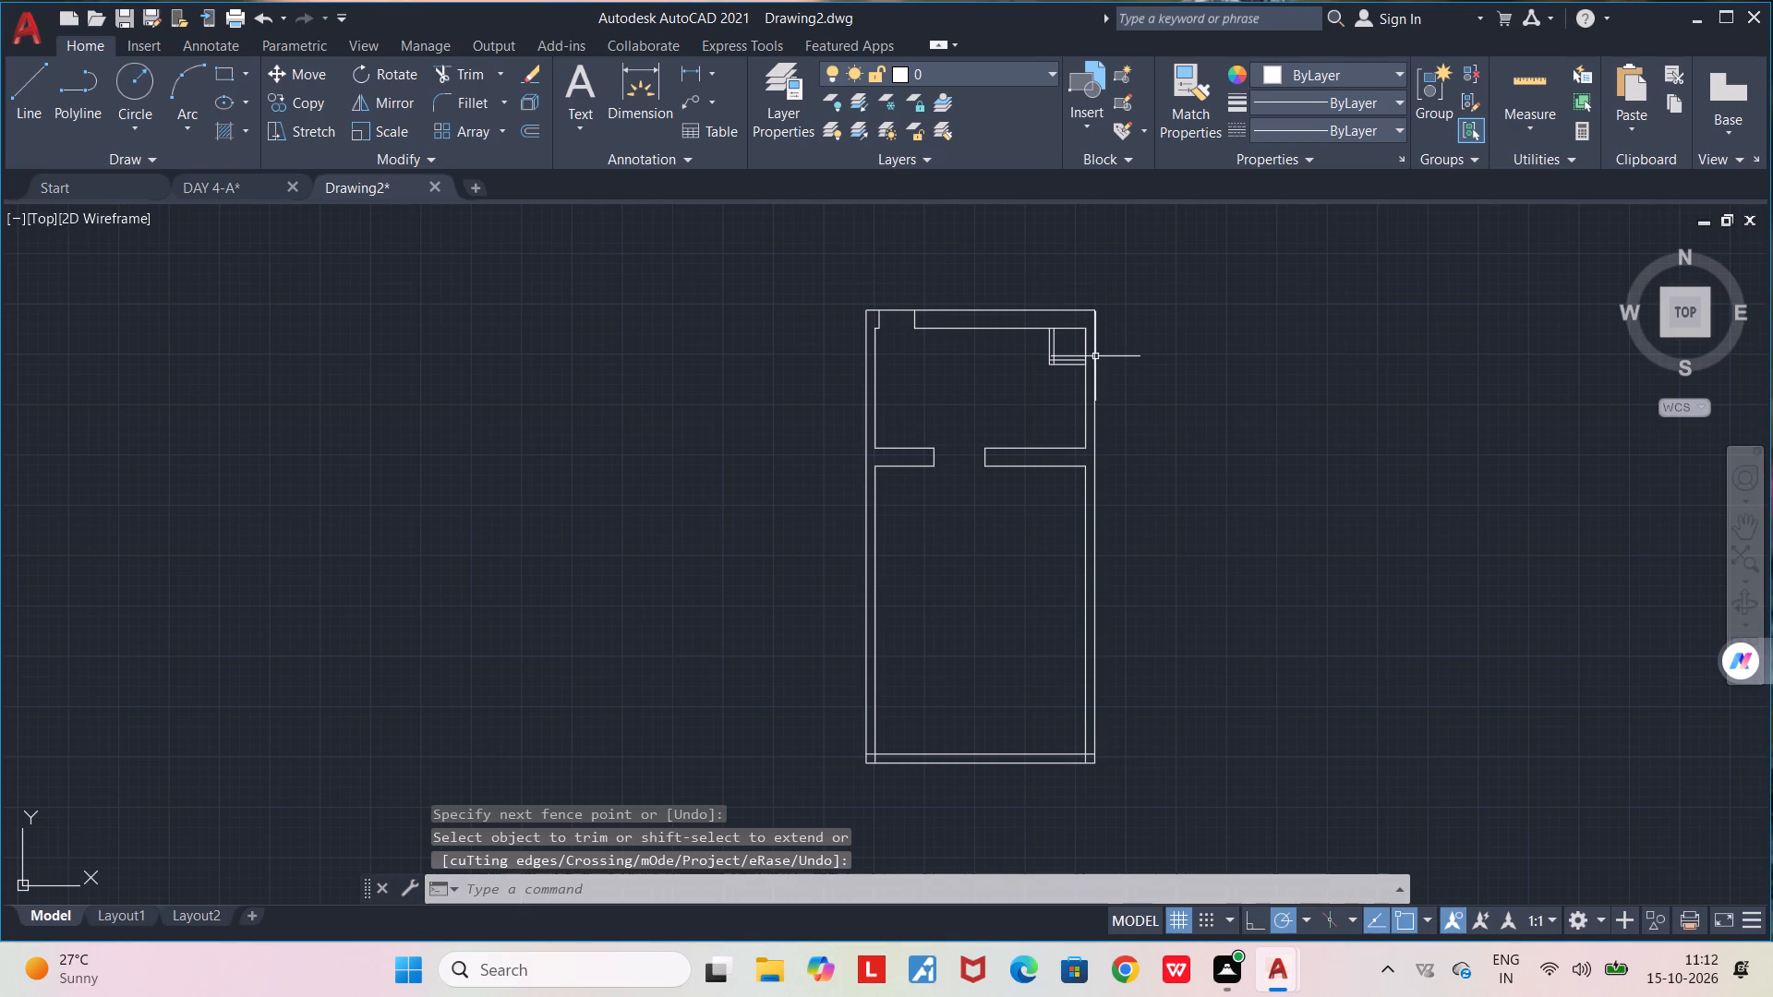
scroll(1034, 557, "up", 1)
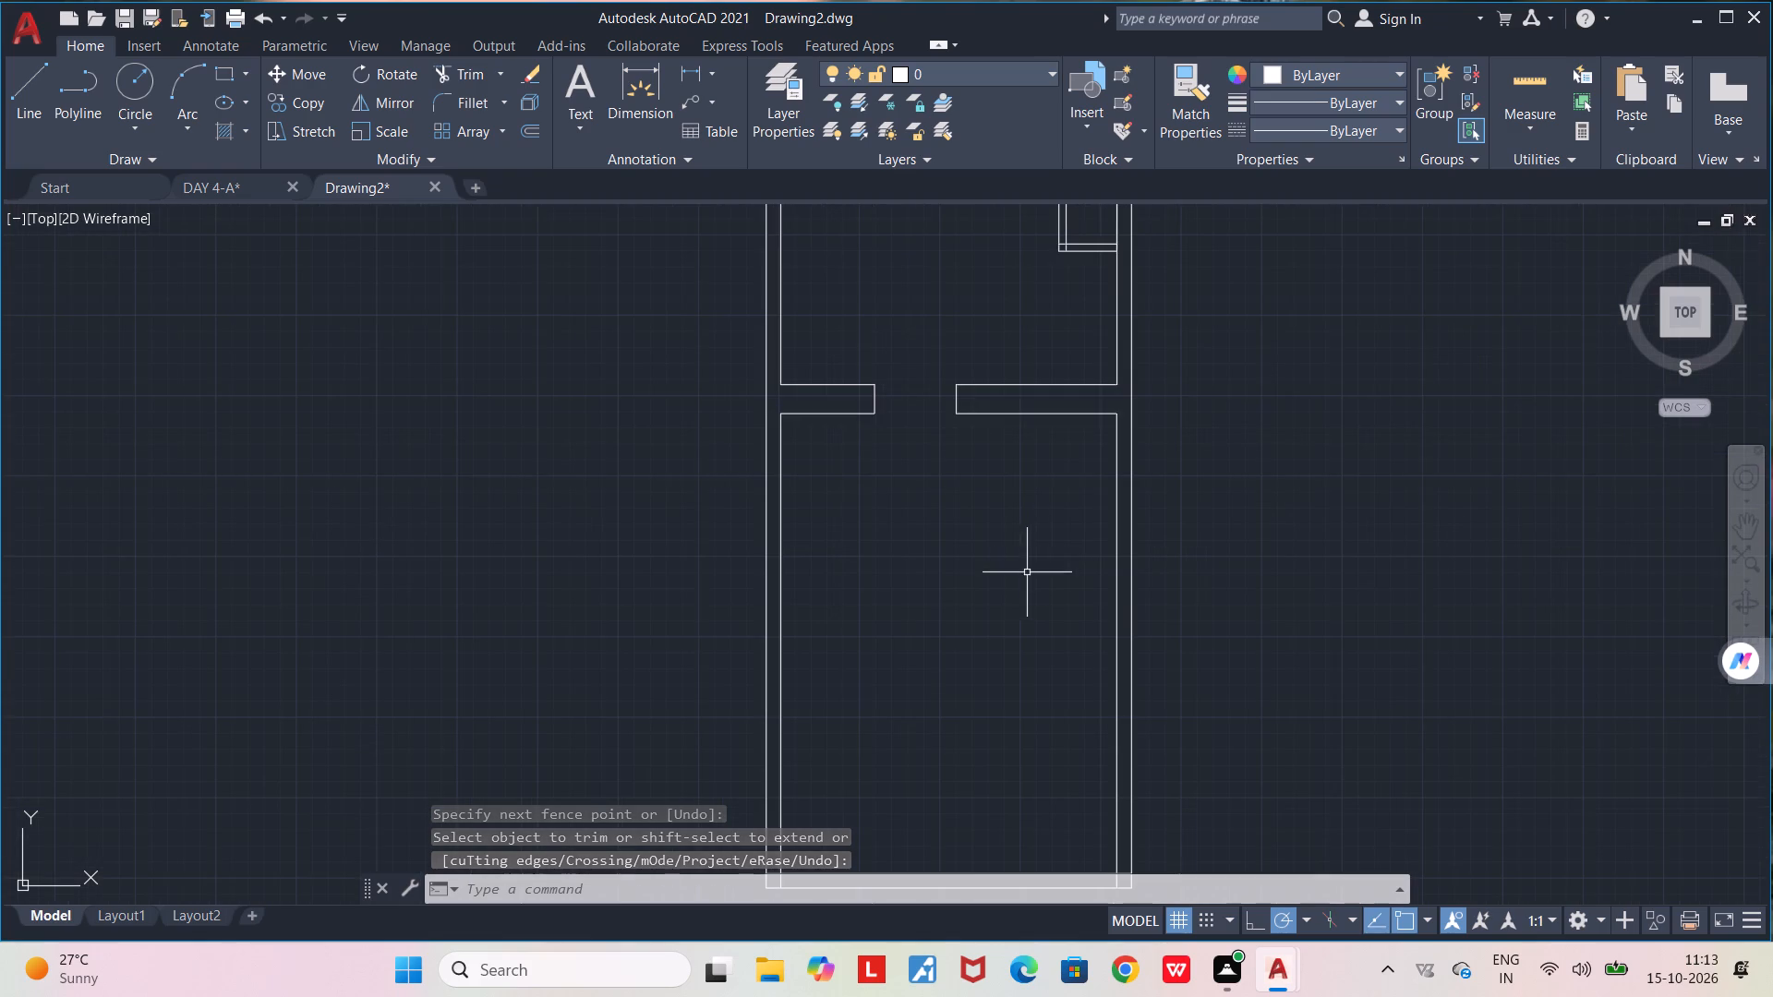
middle_click_drag(1011, 564, 955, 499)
scroll(955, 499, "down", 1)
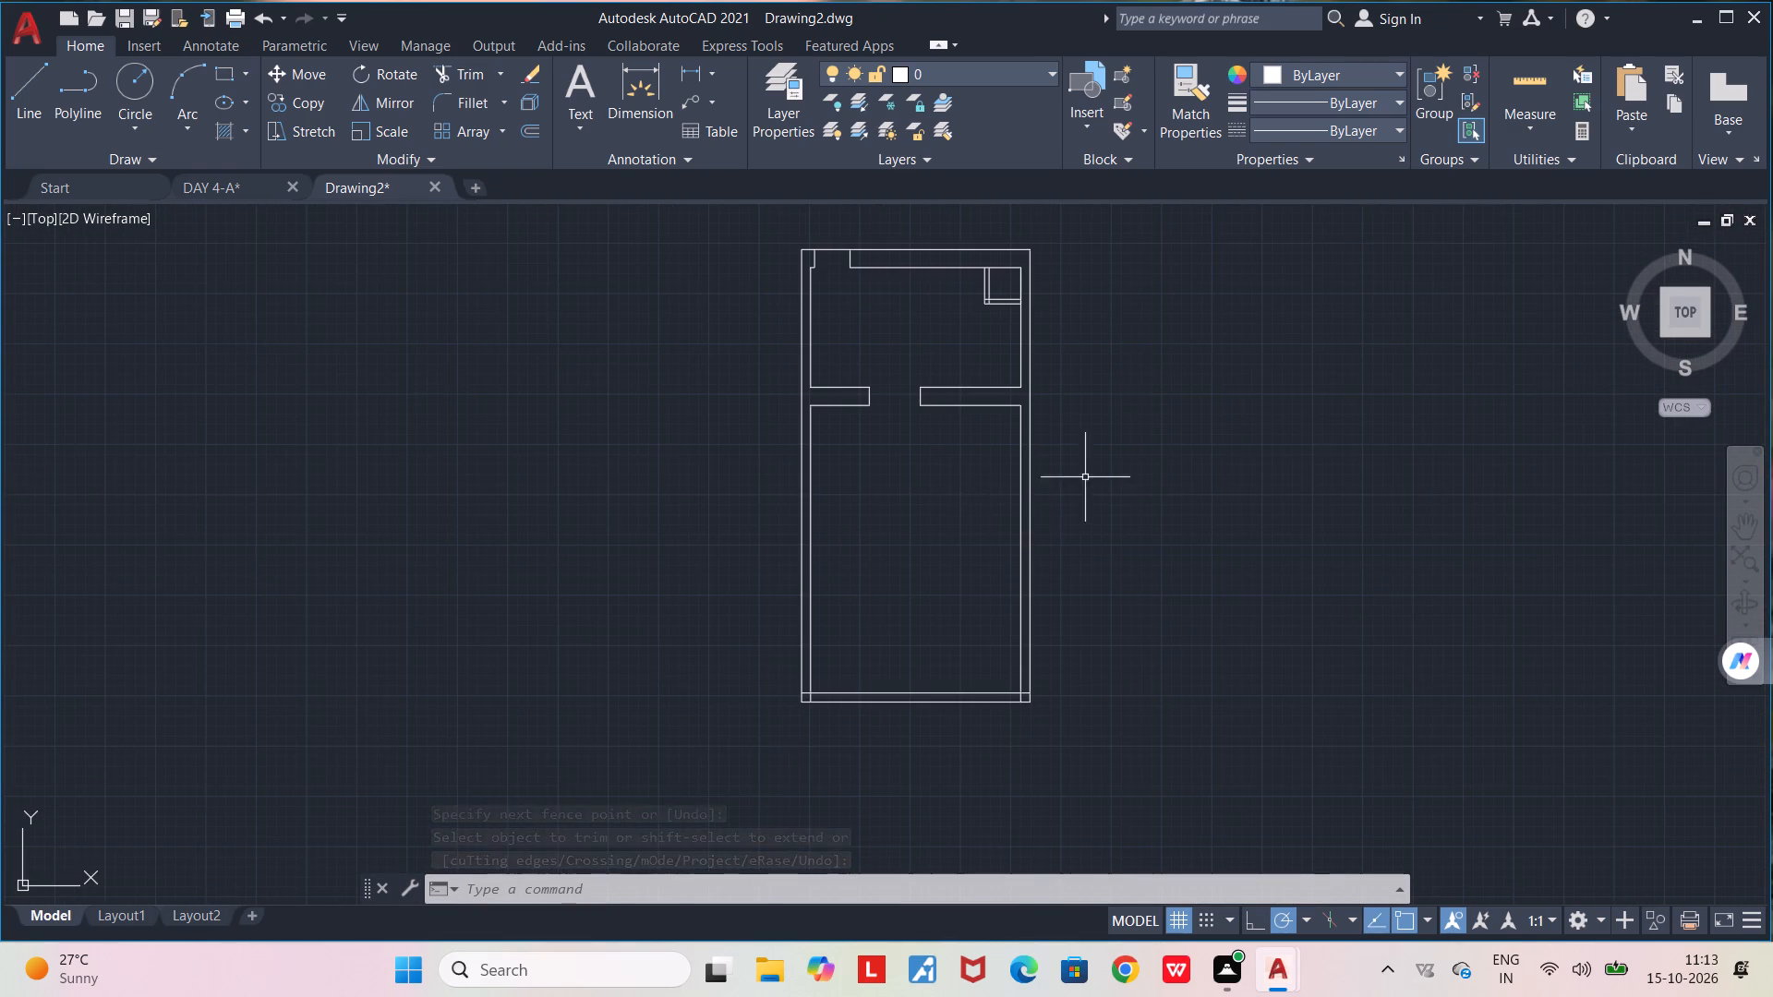
scroll(1045, 454, "up", 2)
key("l")
key("Return")
scroll(1026, 429, "up", 2)
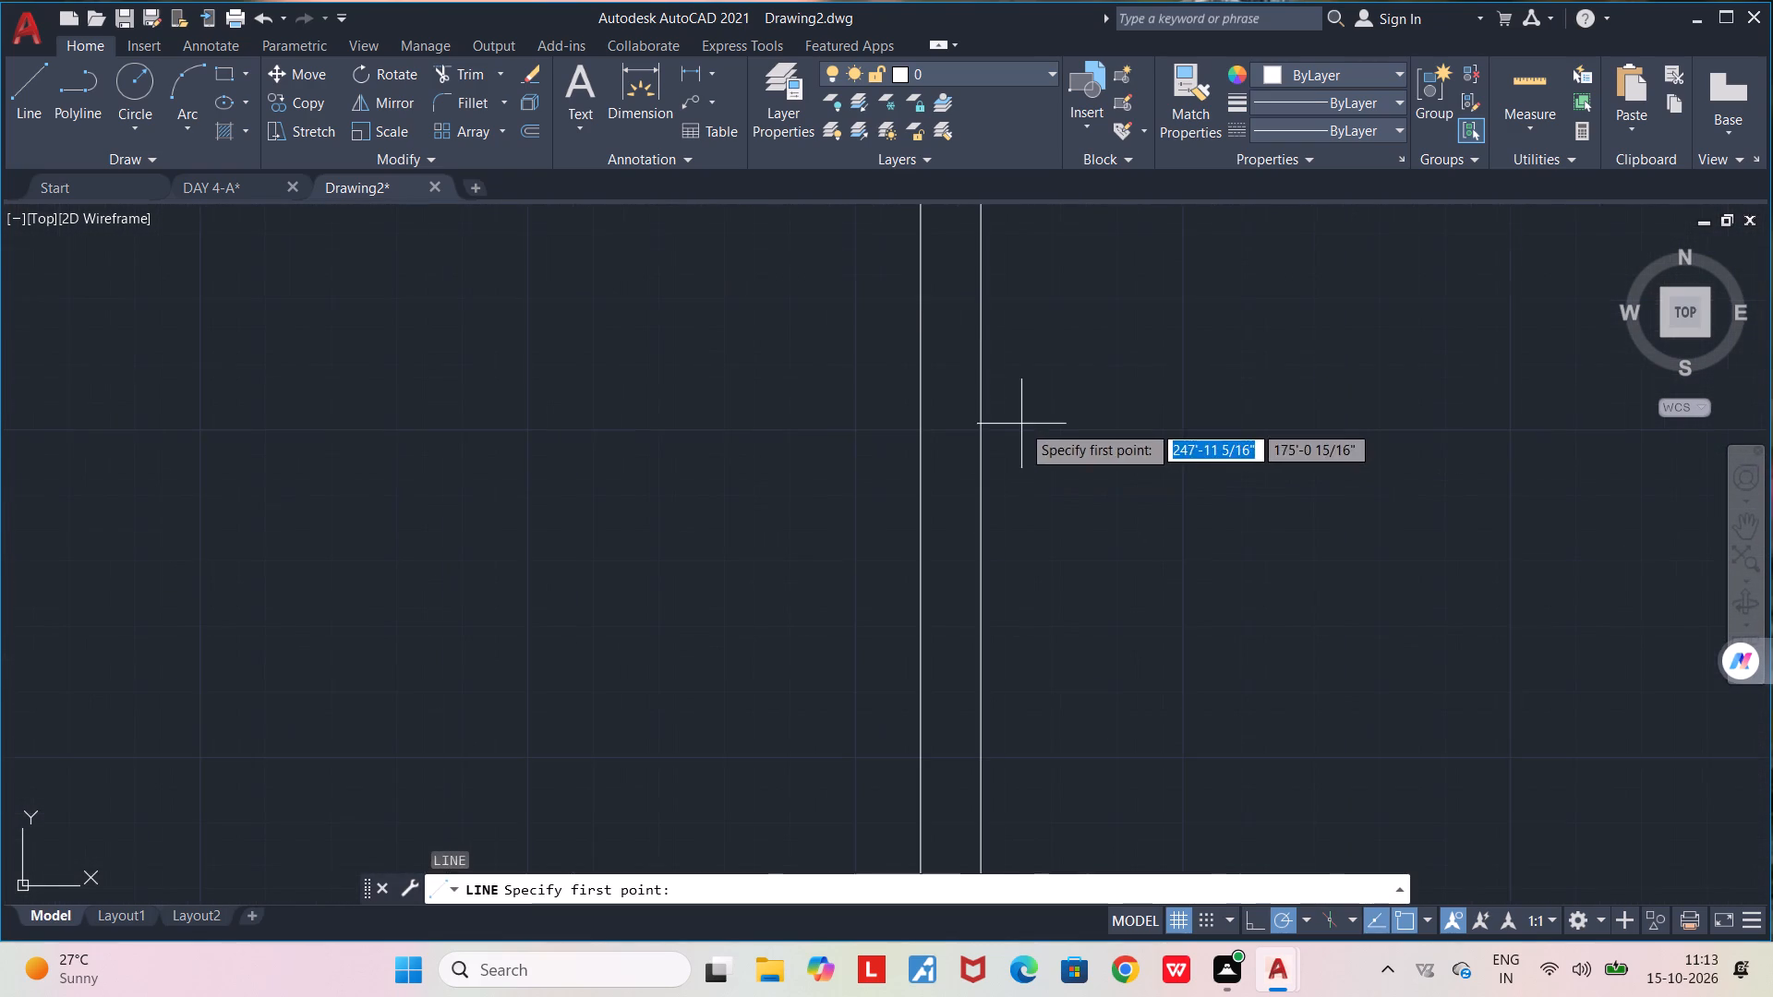
middle_click_drag(922, 285, 954, 366)
scroll(954, 366, "down", 1)
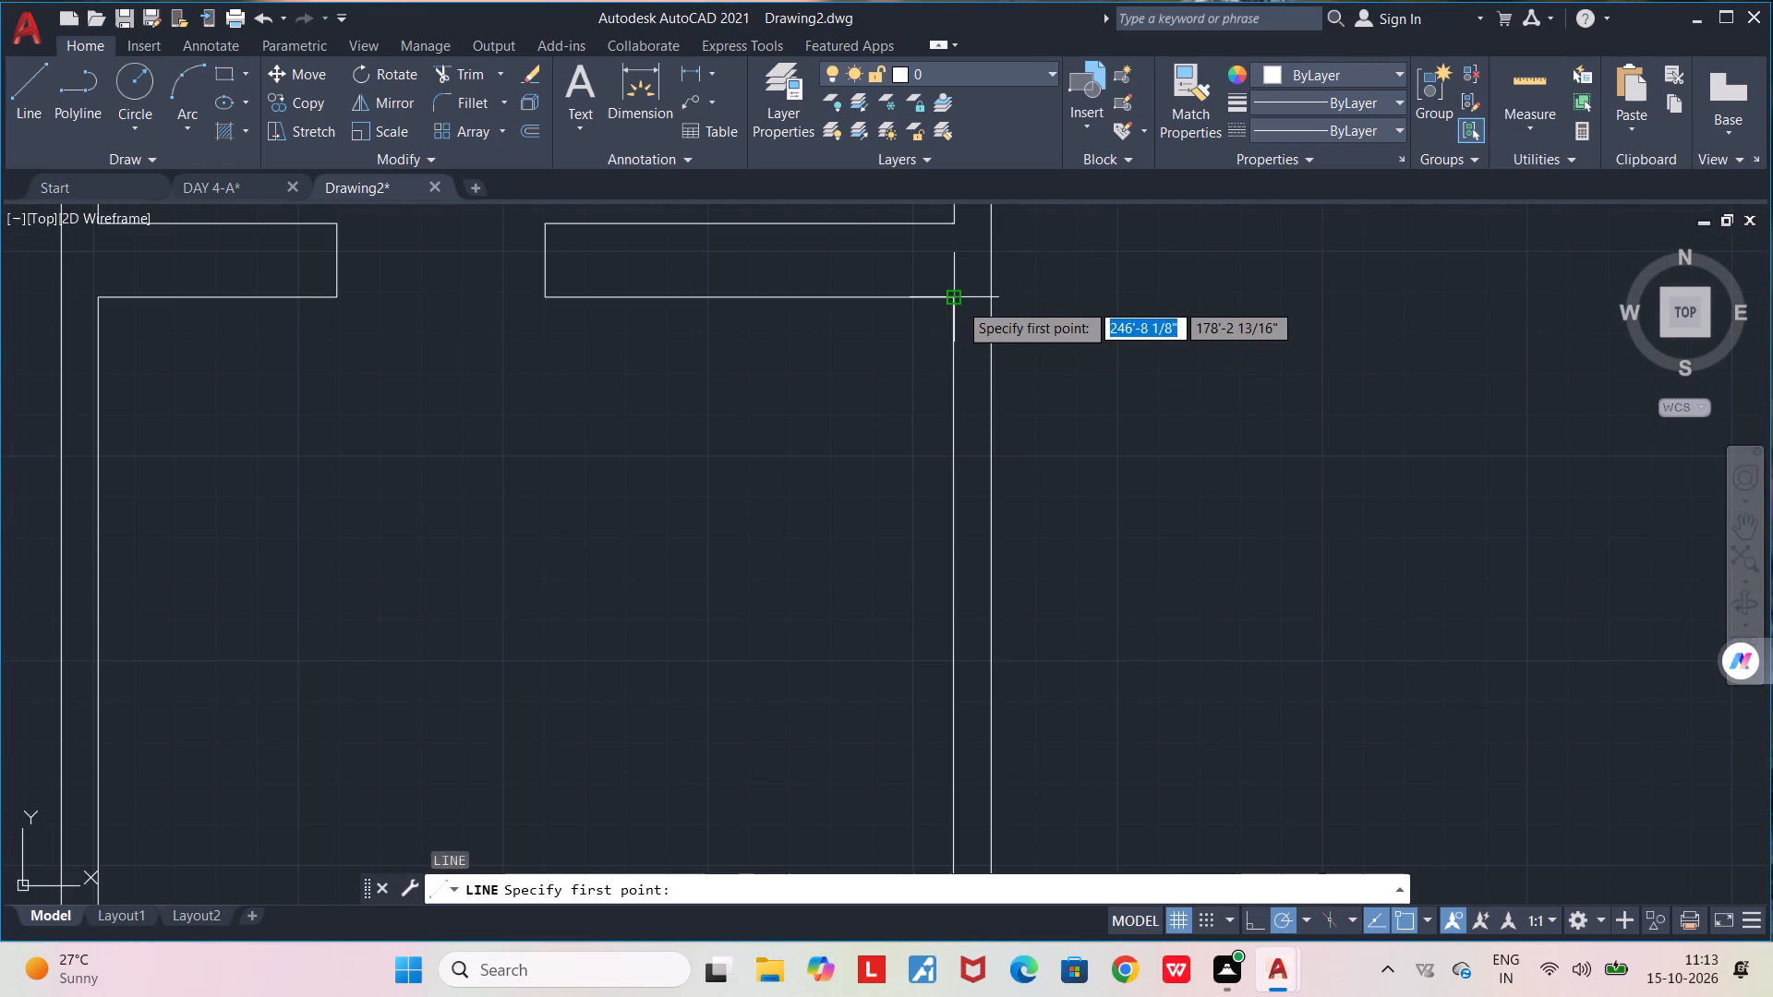
left_click(959, 302)
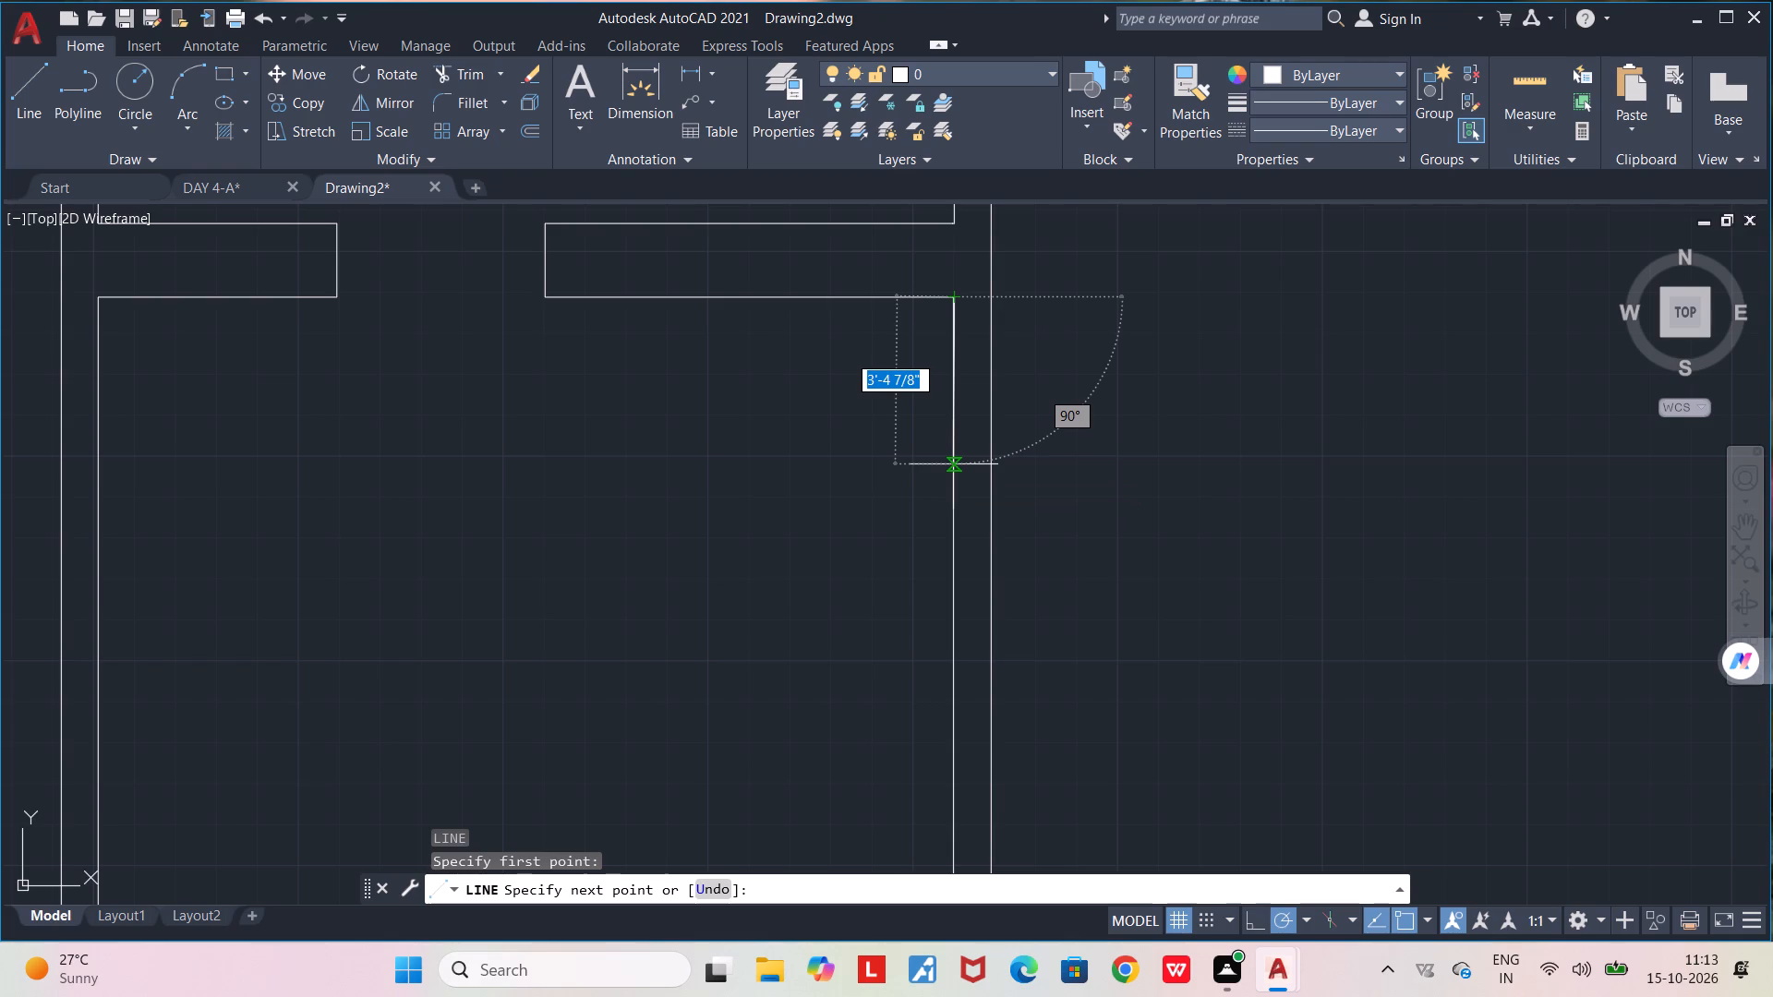
type("8'")
type("3\"")
key("Return")
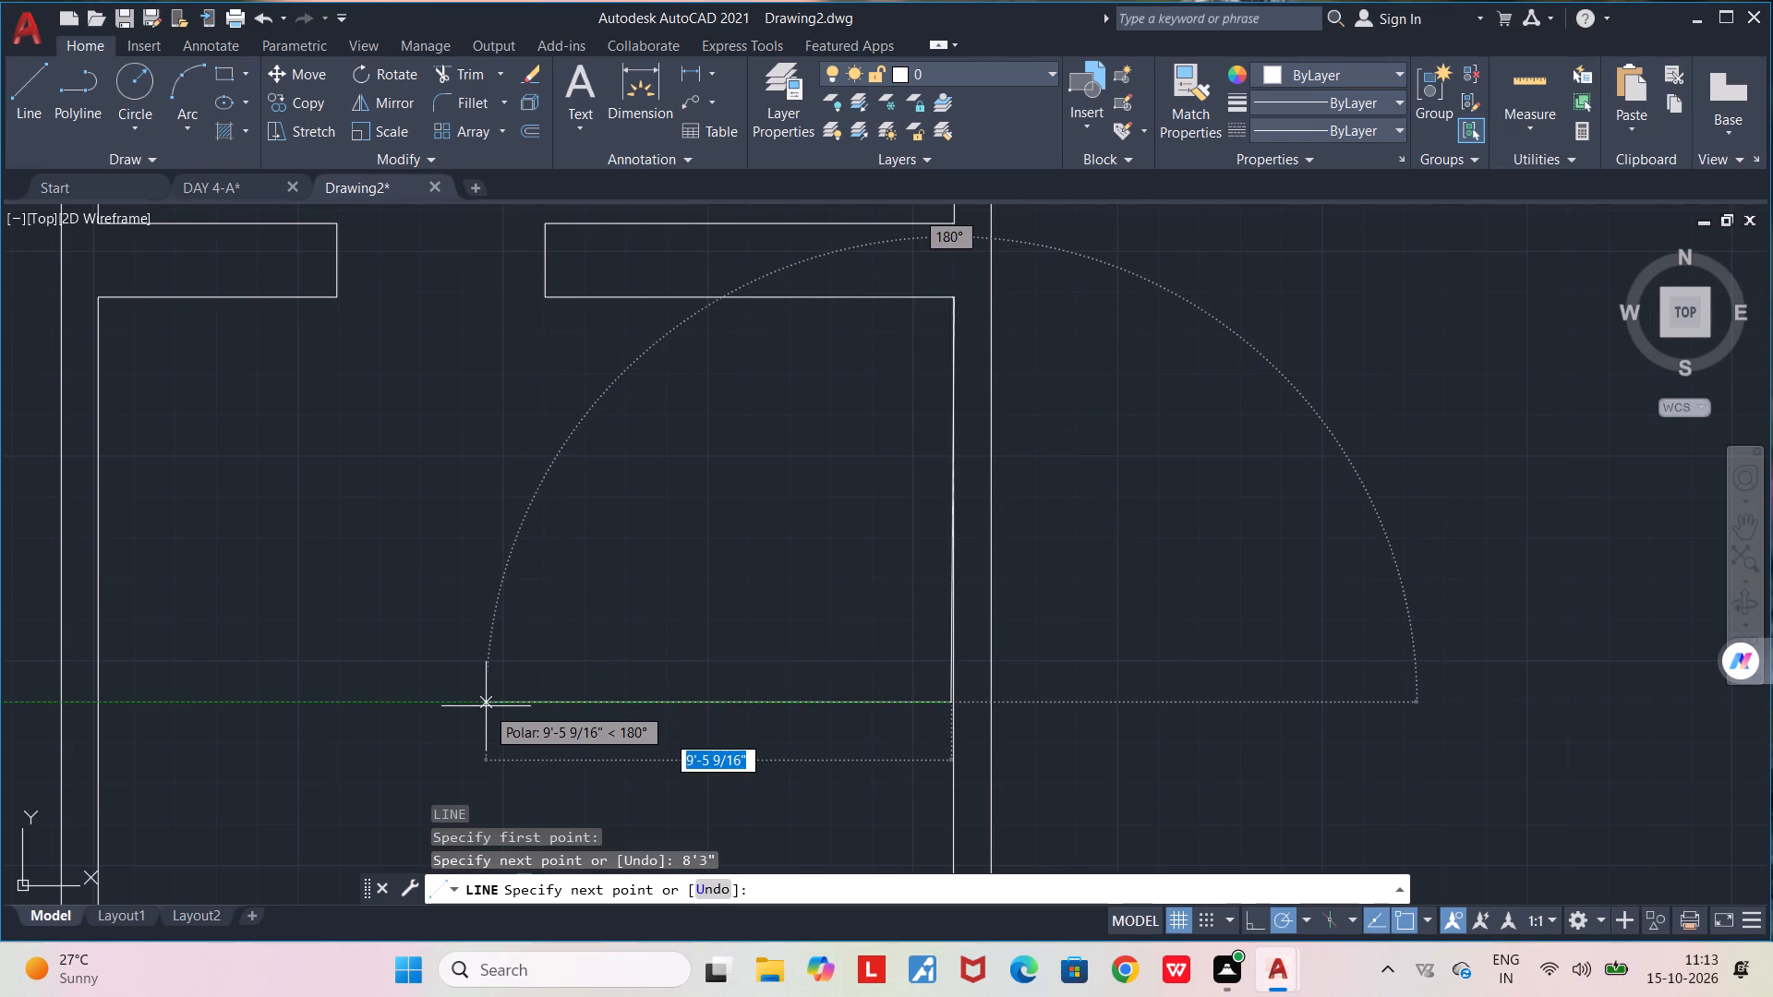
type("12")
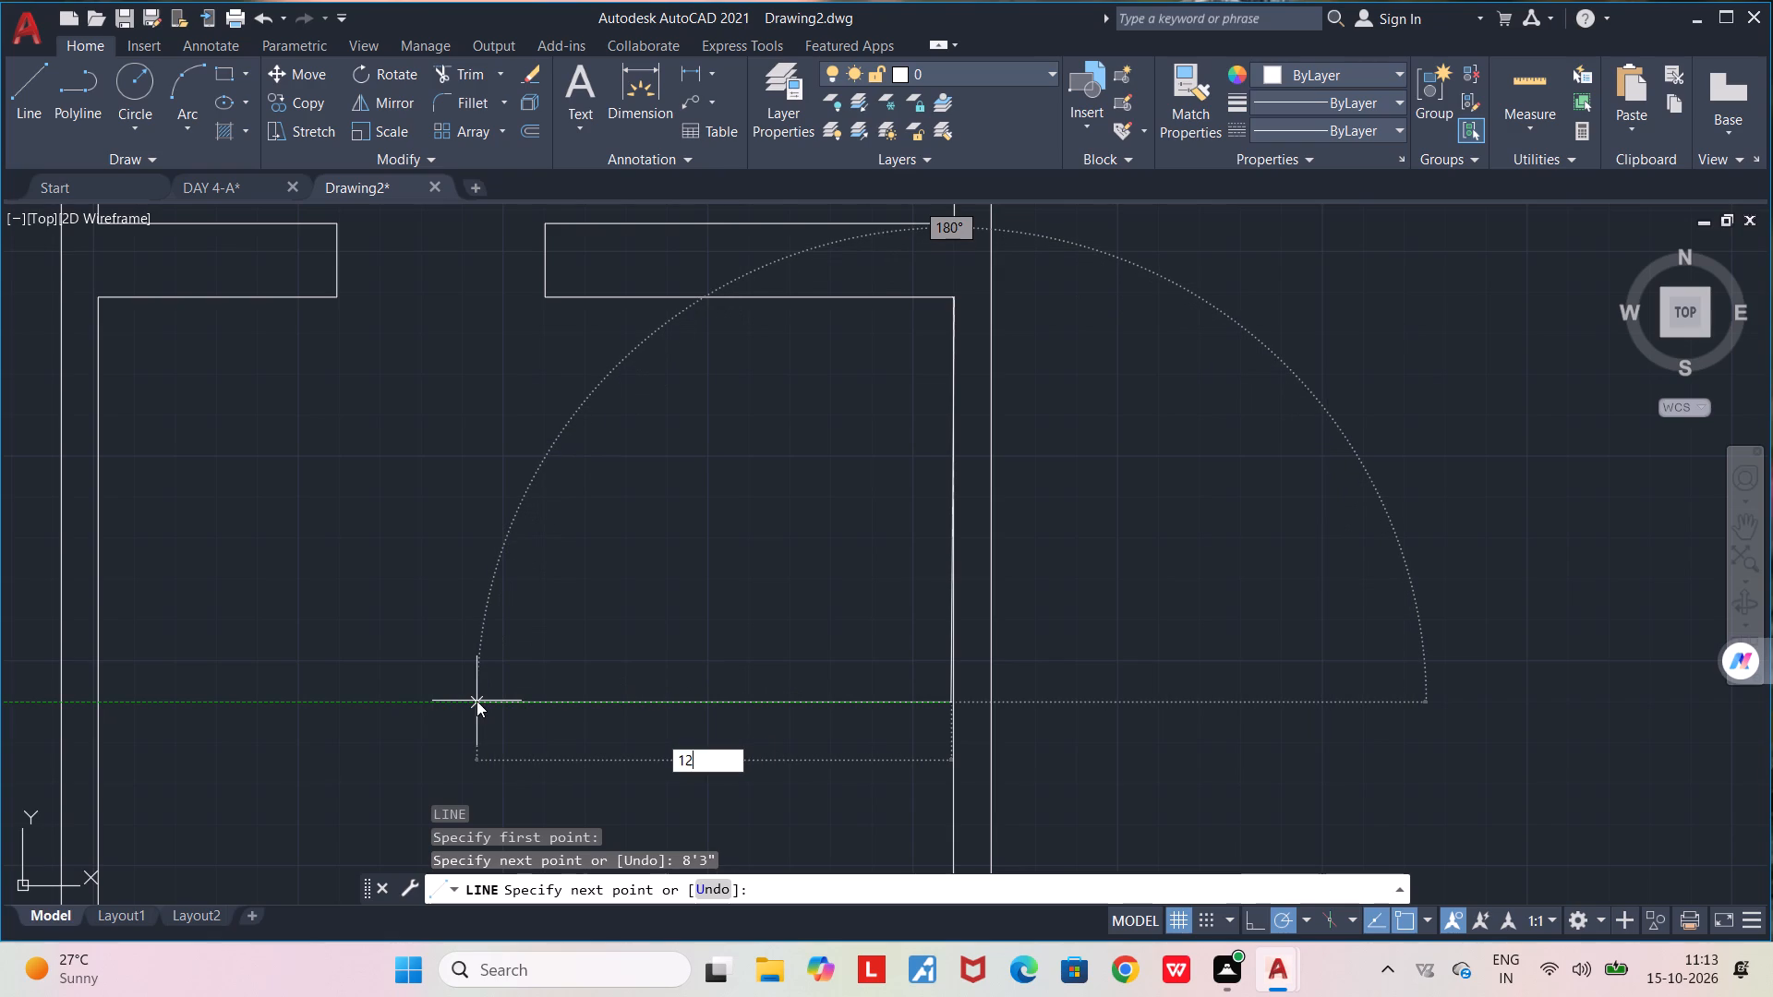
key("apostrophe")
type("10\"")
key("Return")
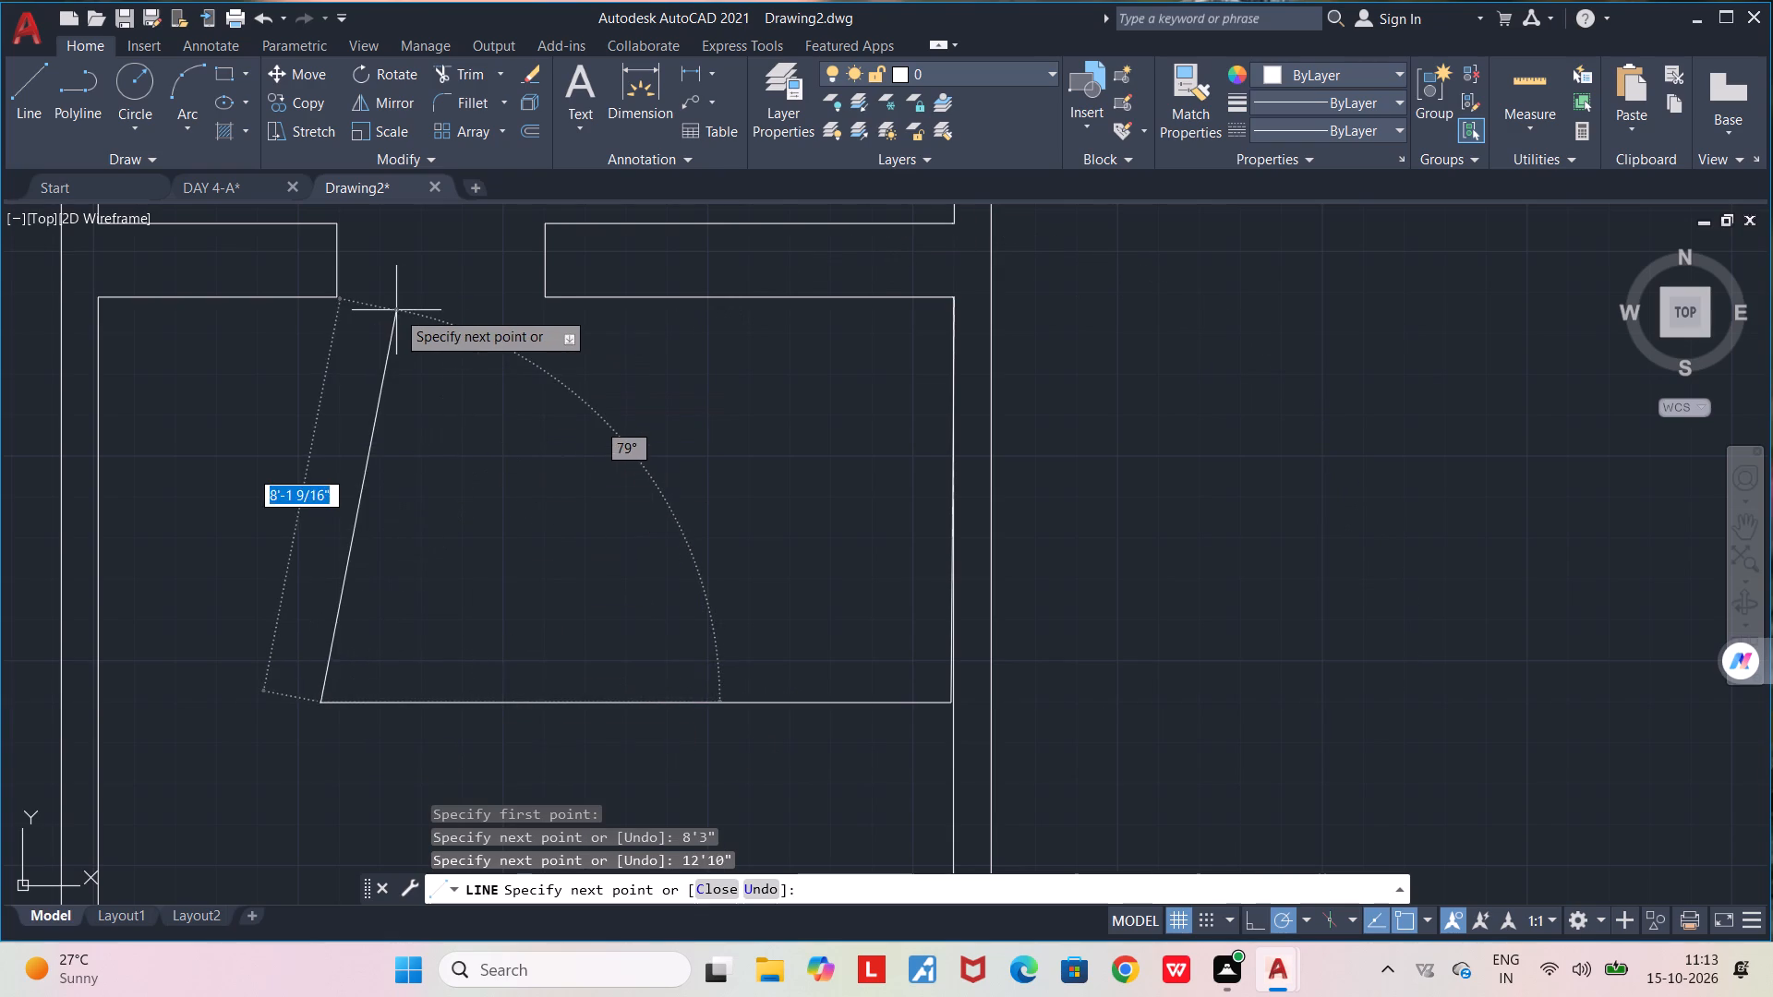
Continue the line vertically upward from the 12'10" line's left end, slightly past the partition's lower line.
scroll(396, 310, "down", 3)
middle_click_drag(431, 308, 834, 338)
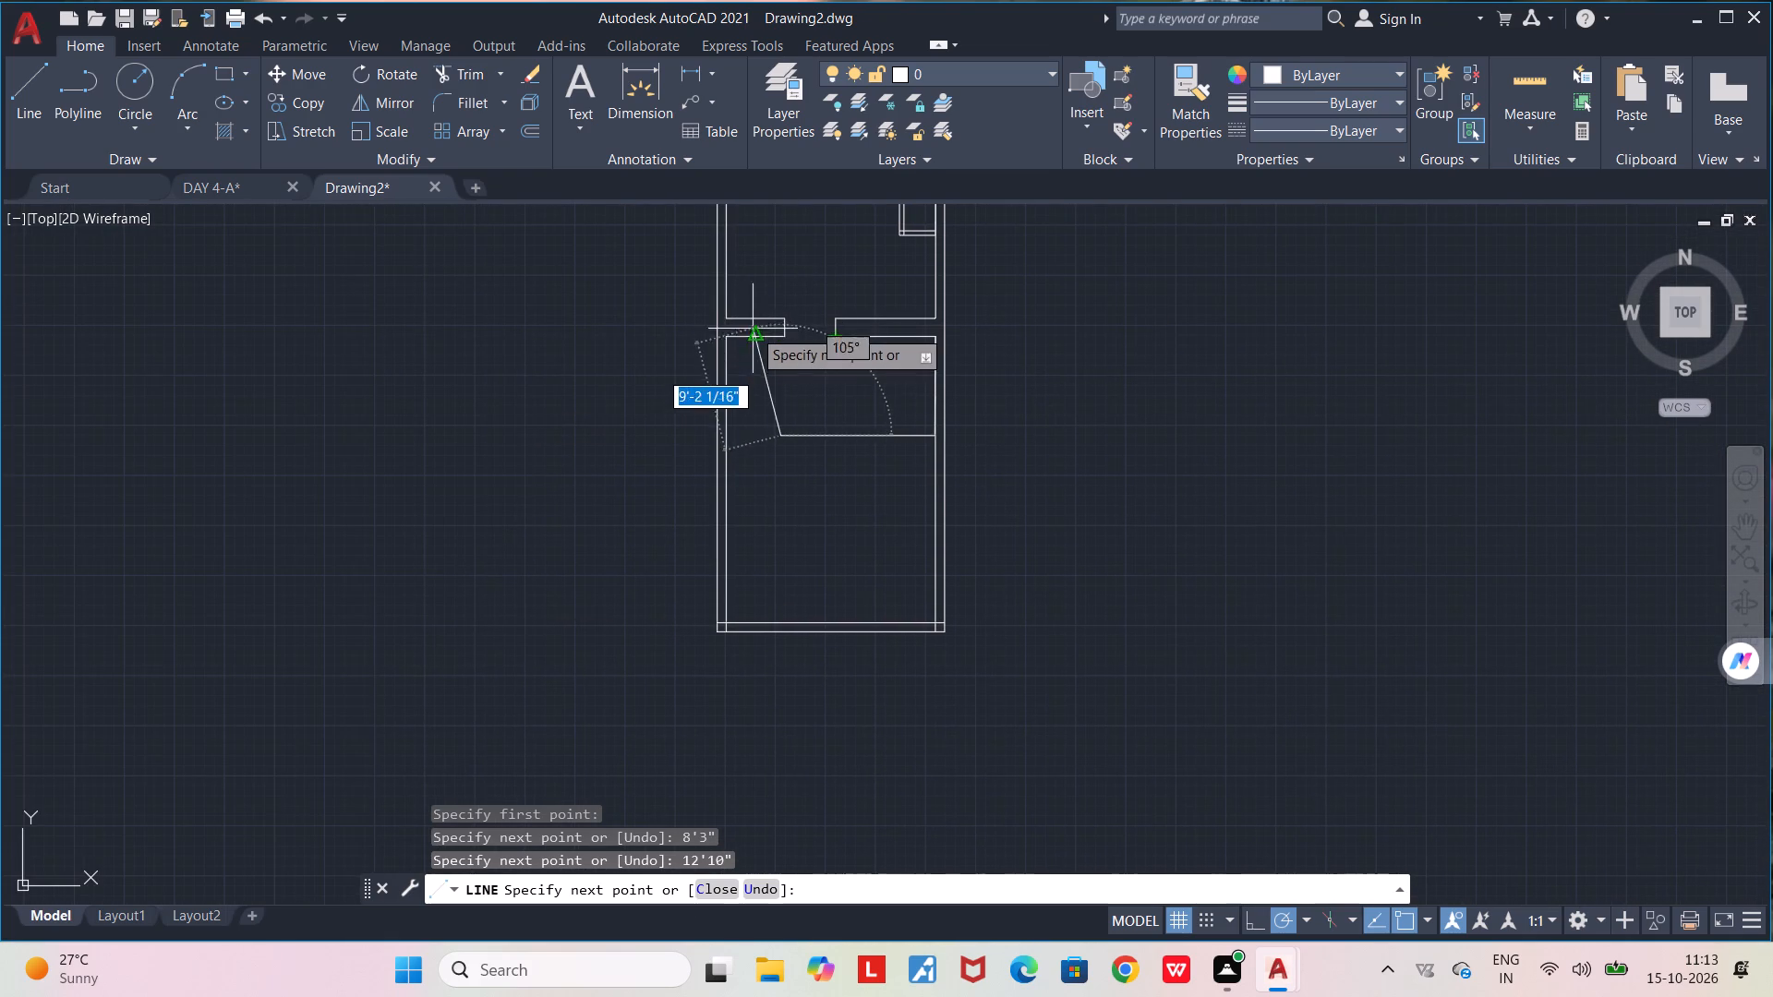
scroll(780, 341, "up", 3)
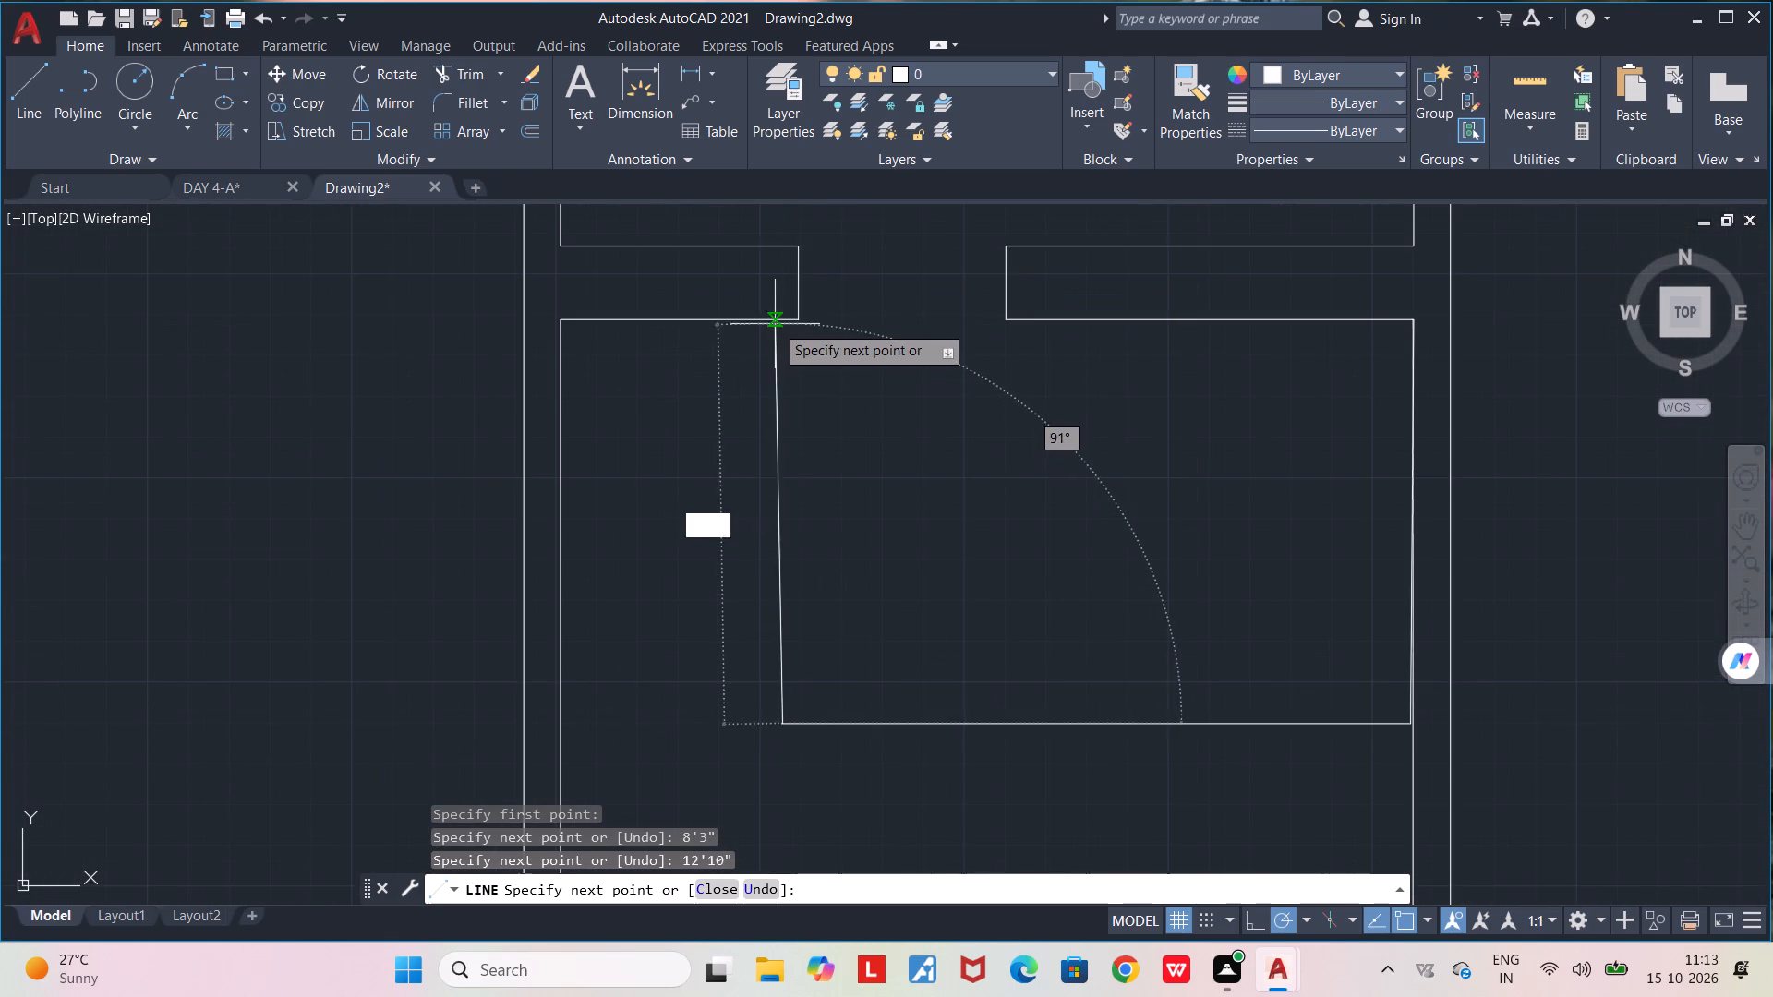
left_click(778, 304)
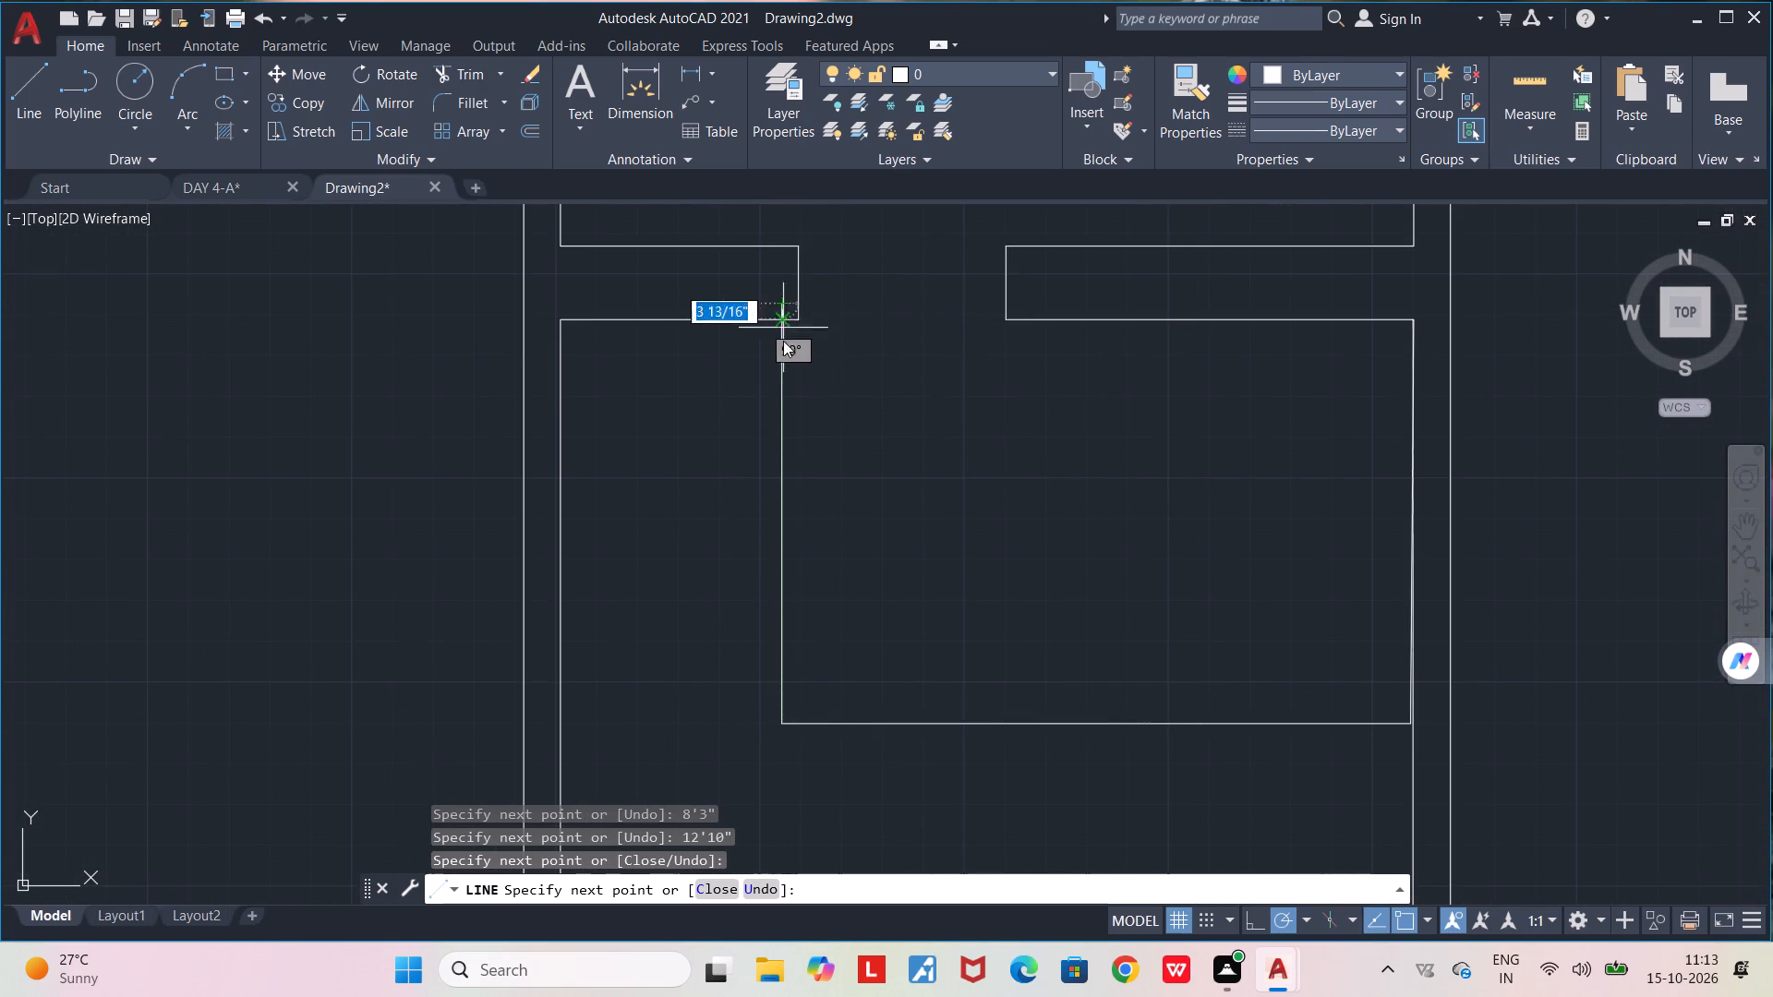
key("space")
Trim the new vertical line's overshoot above the partition's lower line.
type("TR")
key("Return")
scroll(788, 298, "up", 3)
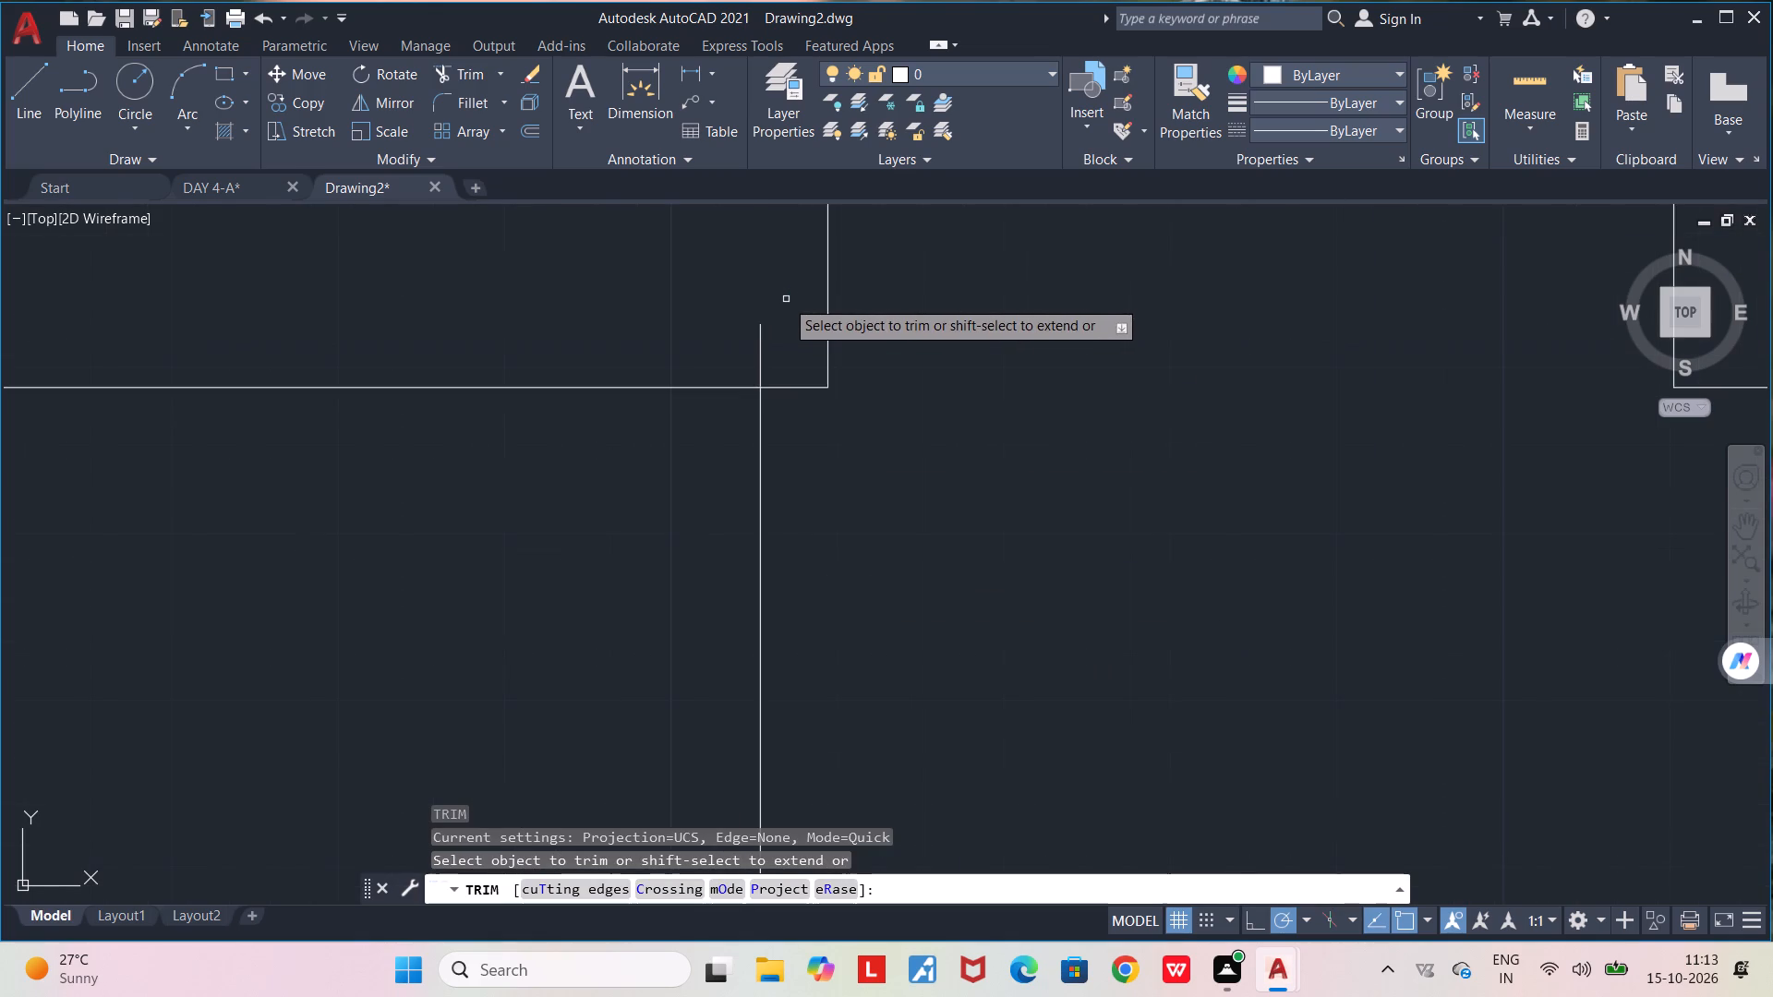
left_click(761, 339)
scroll(761, 340, "down", 4)
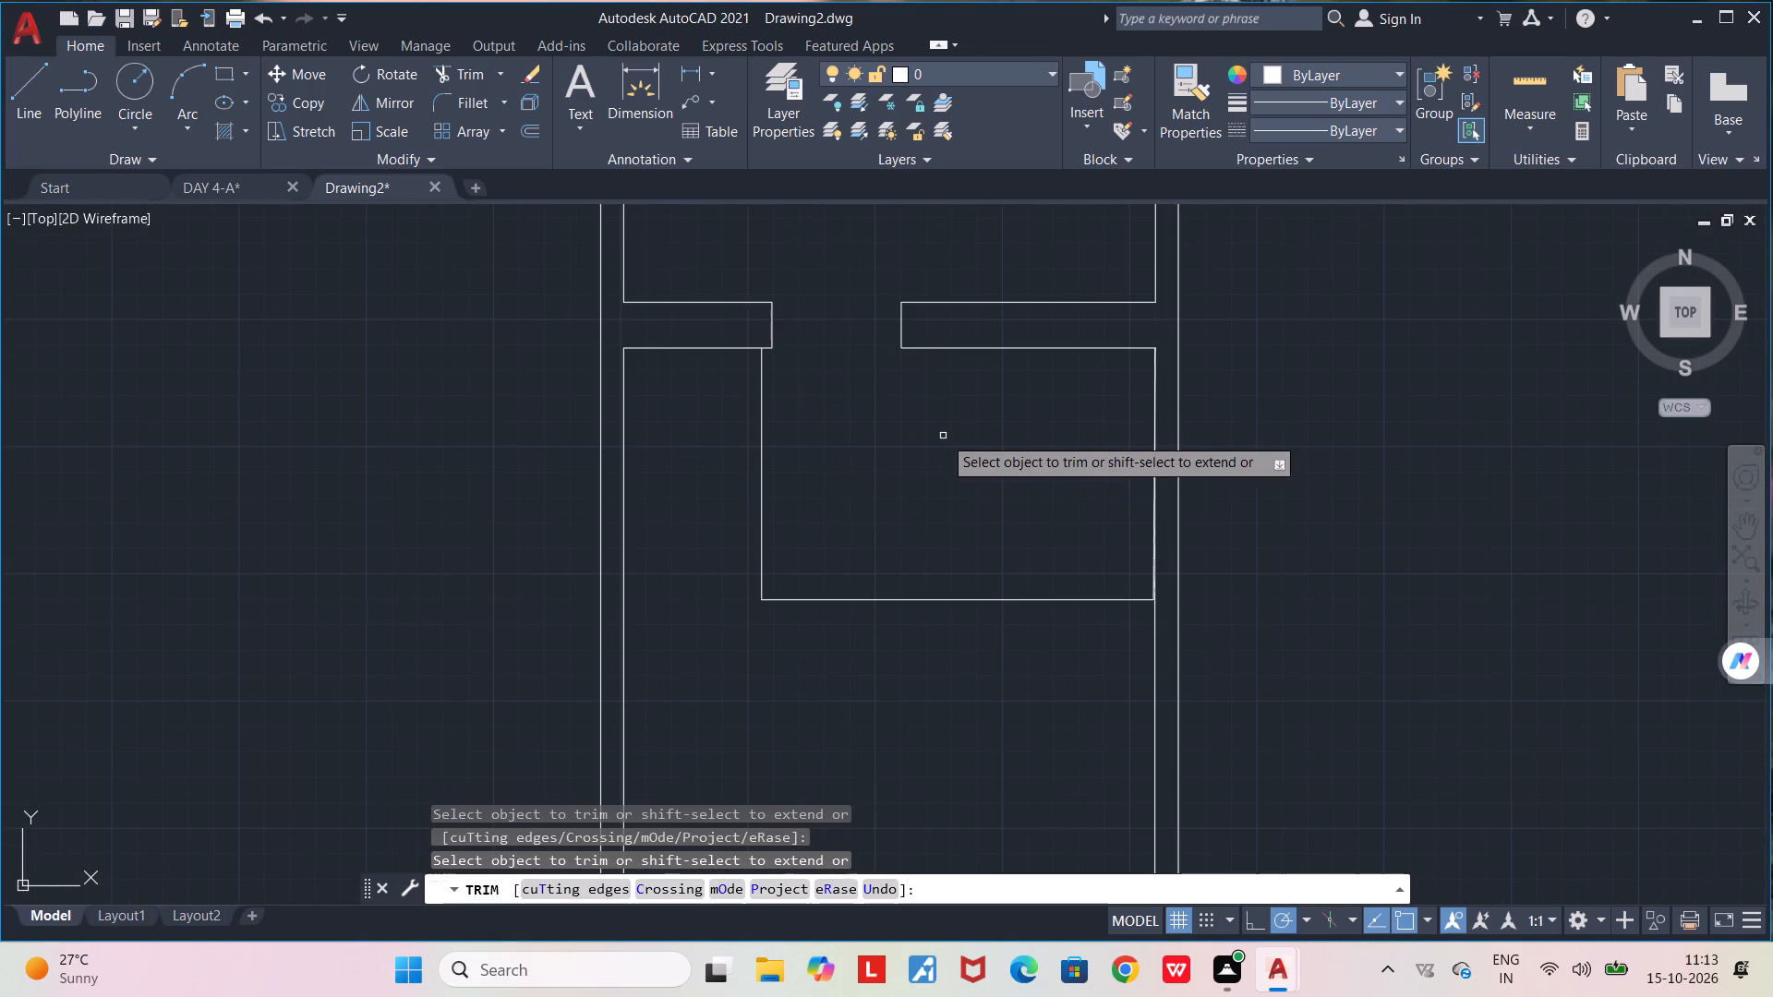
Trim away the slightly slanted 8'3" line running beside the right wall's inner face.
scroll(1156, 568, "up", 6)
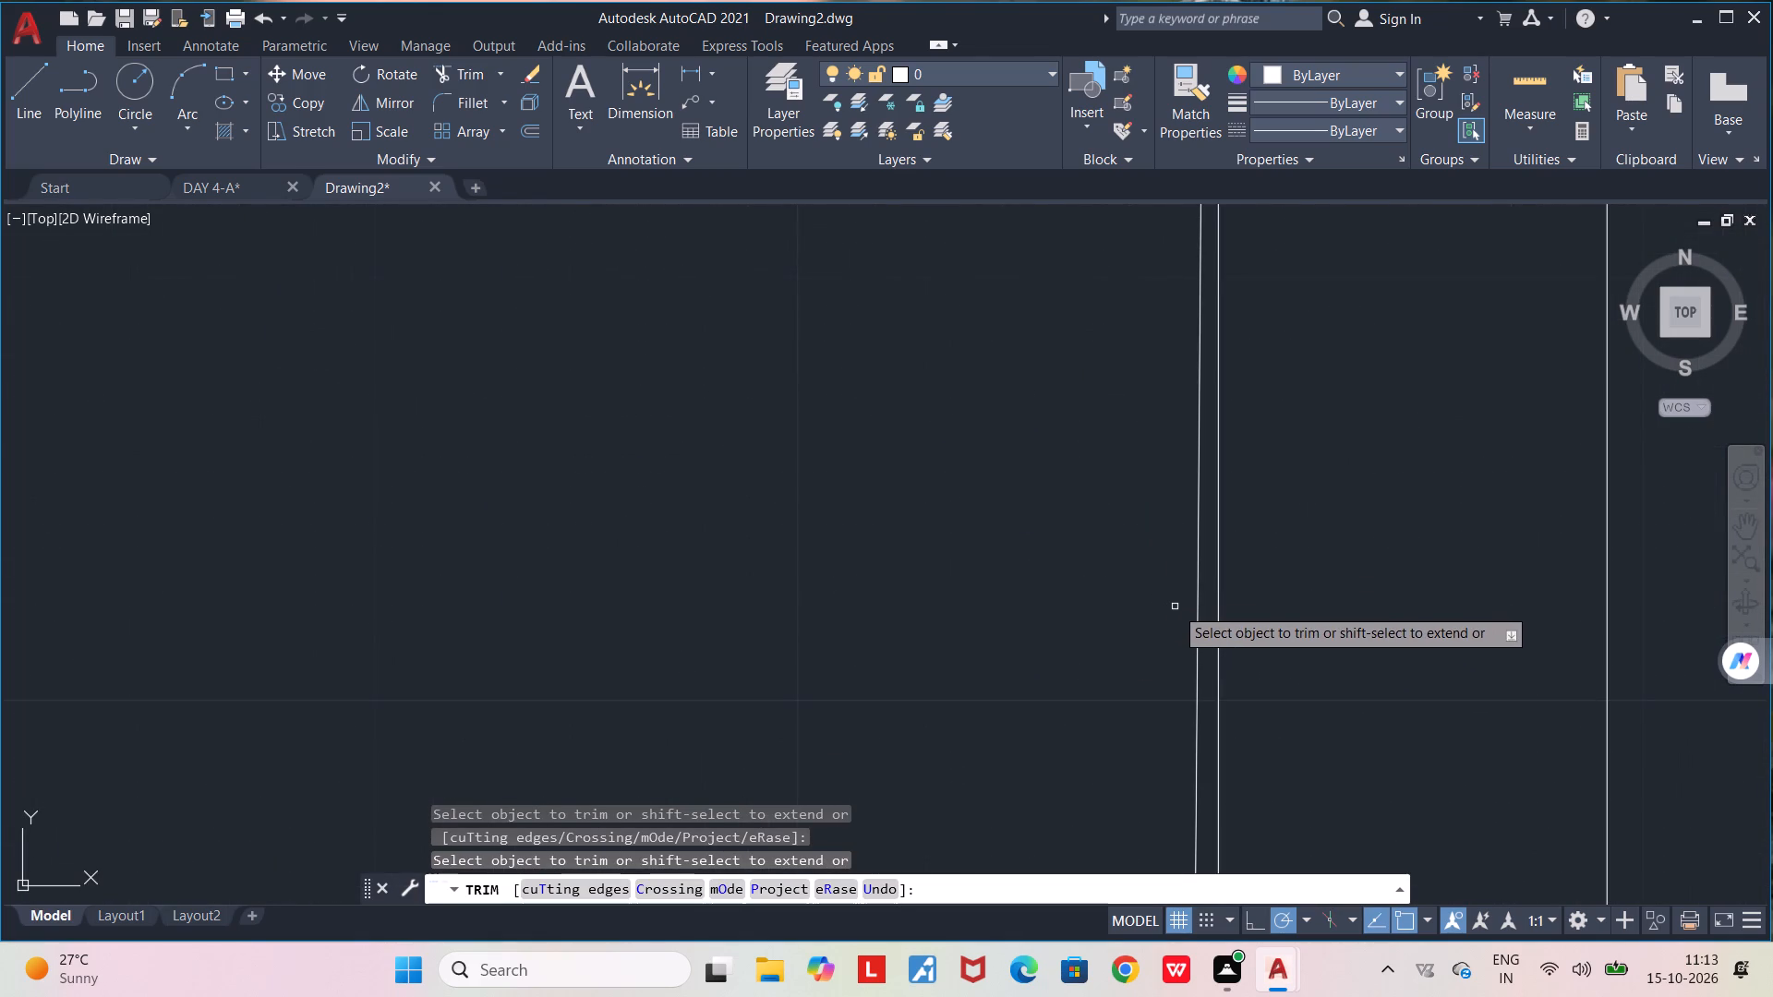
left_click(1200, 621)
scroll(1168, 601, "down", 8)
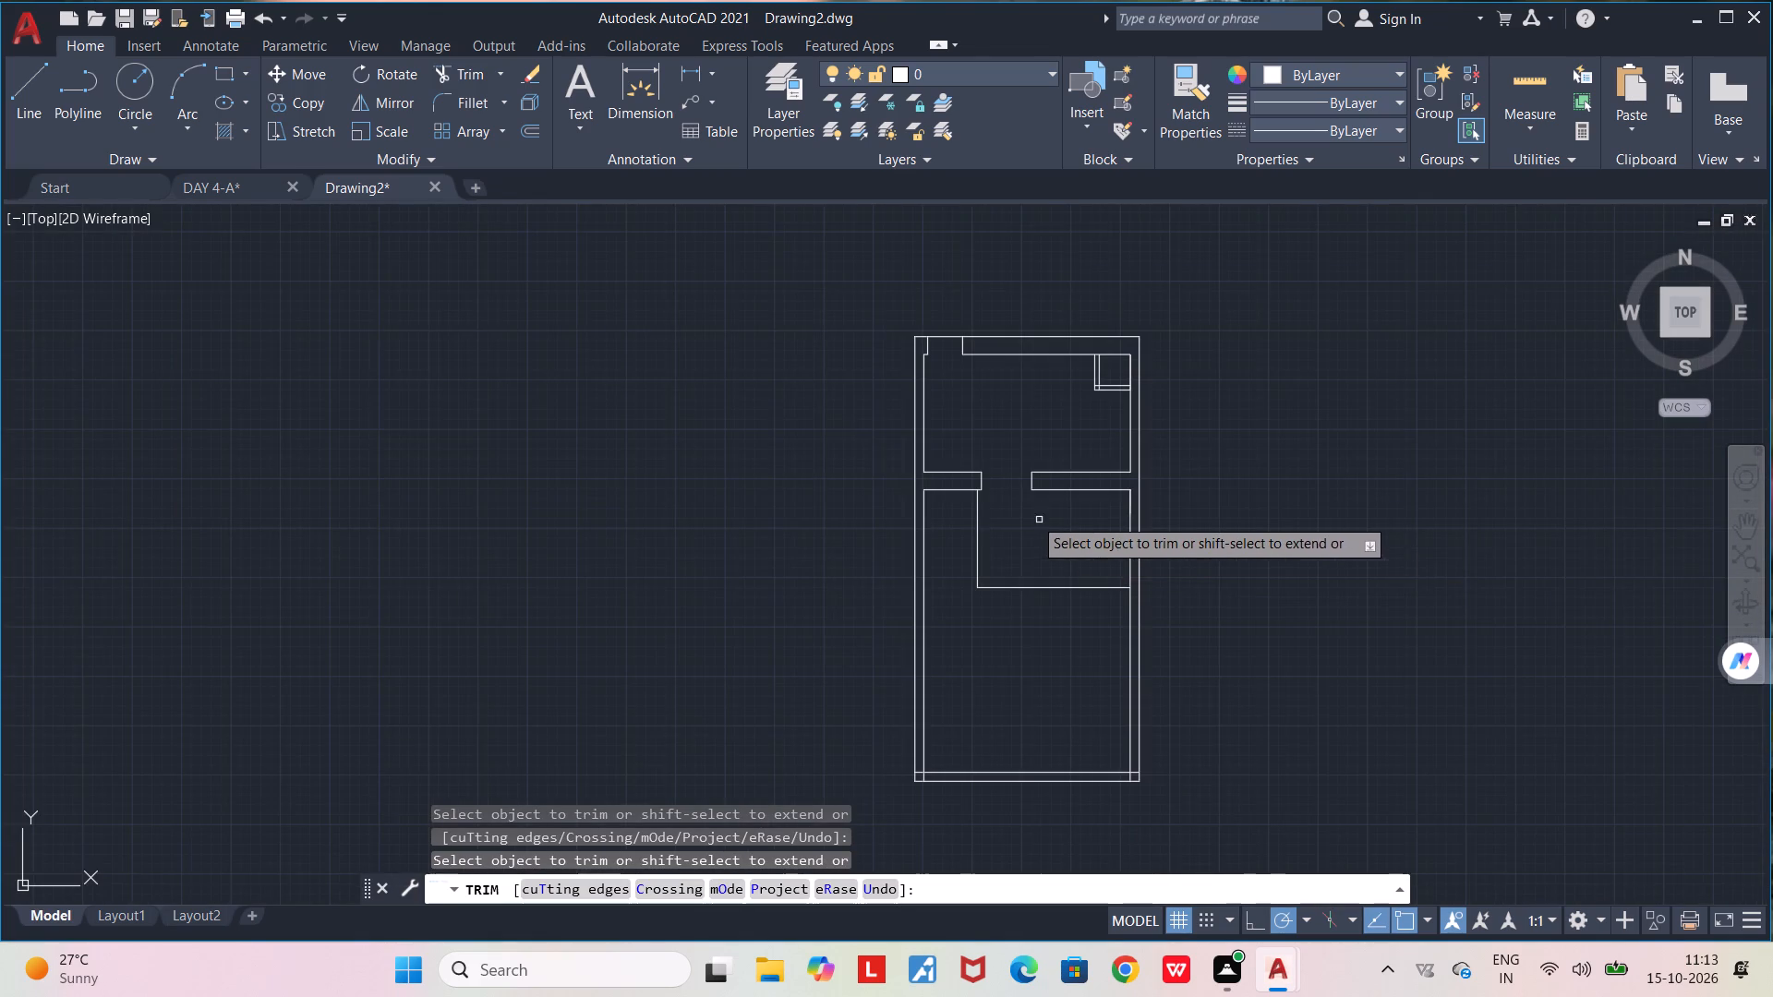
scroll(984, 498, "up", 4)
key("space")
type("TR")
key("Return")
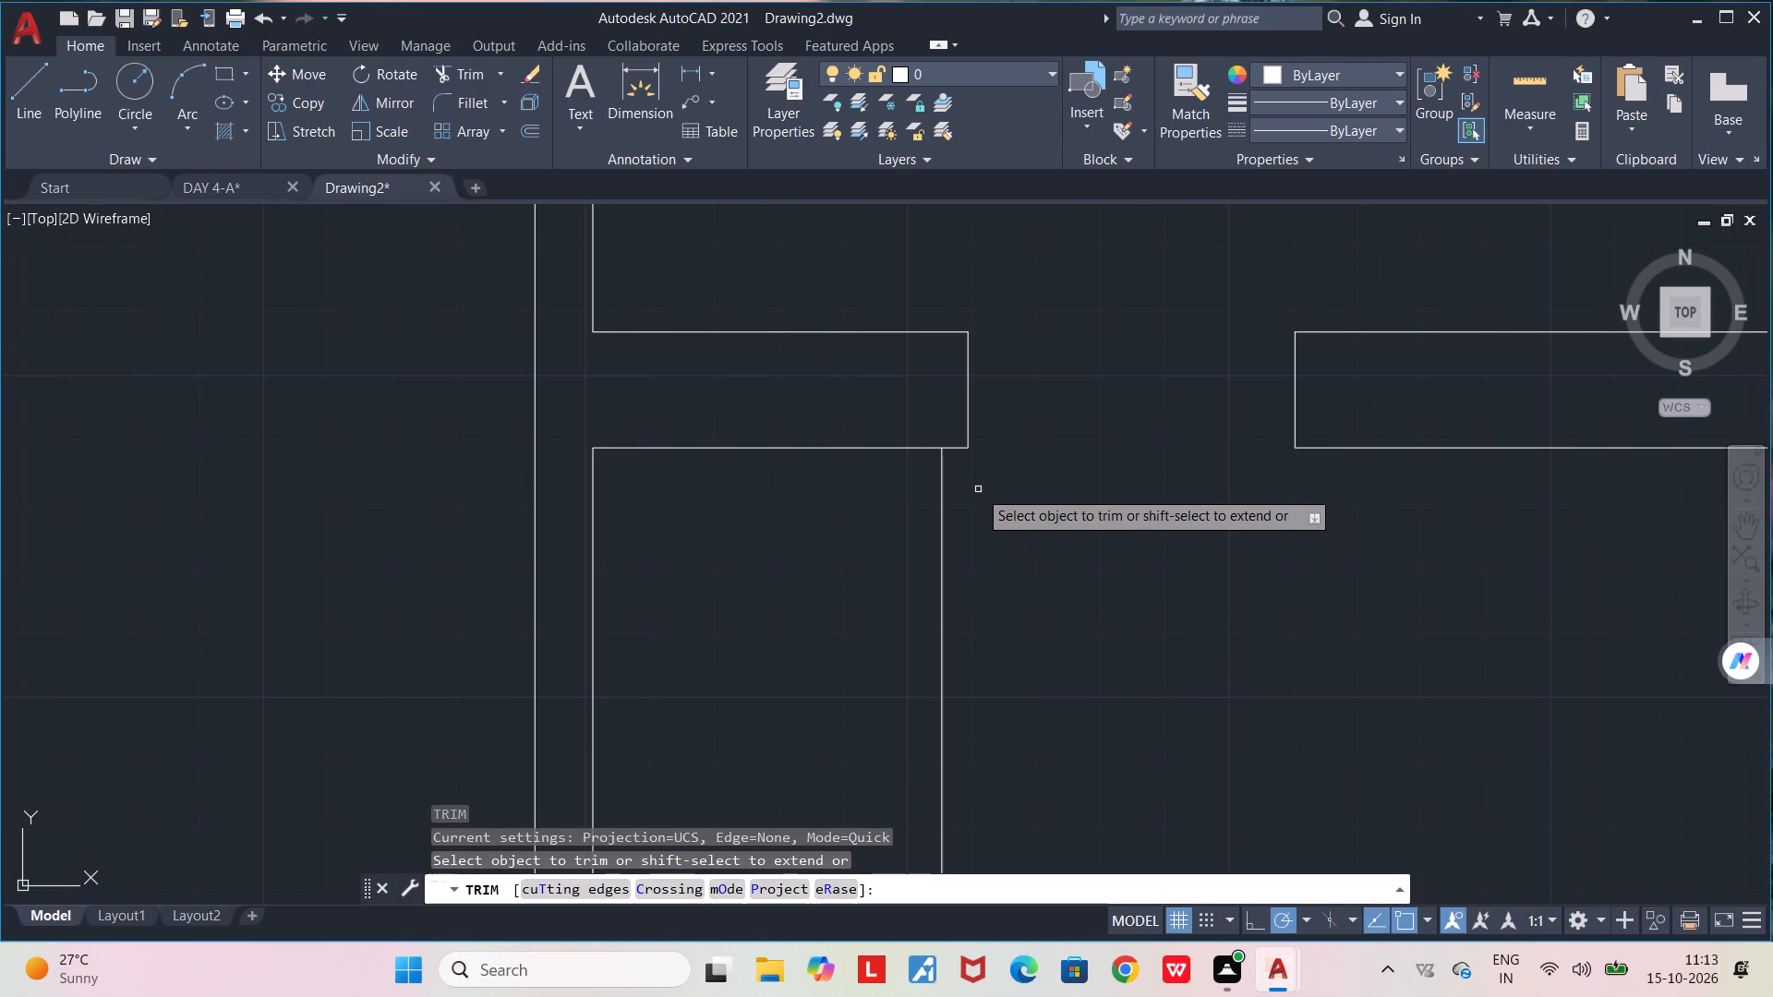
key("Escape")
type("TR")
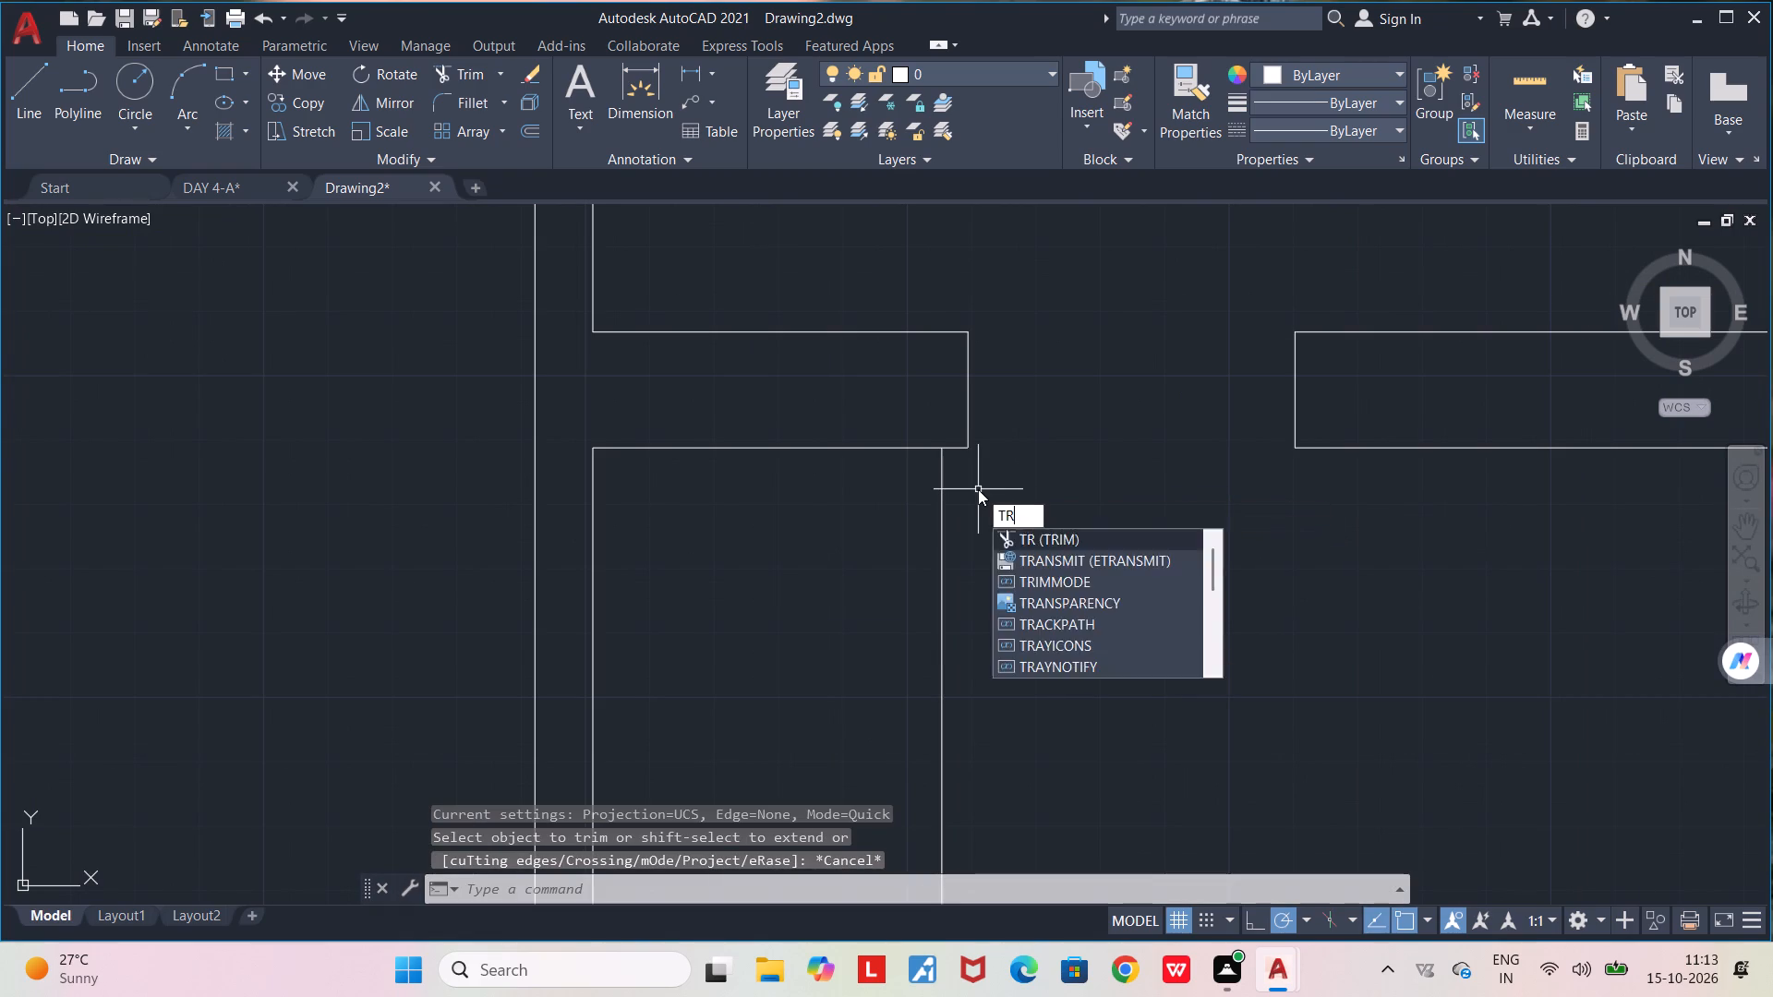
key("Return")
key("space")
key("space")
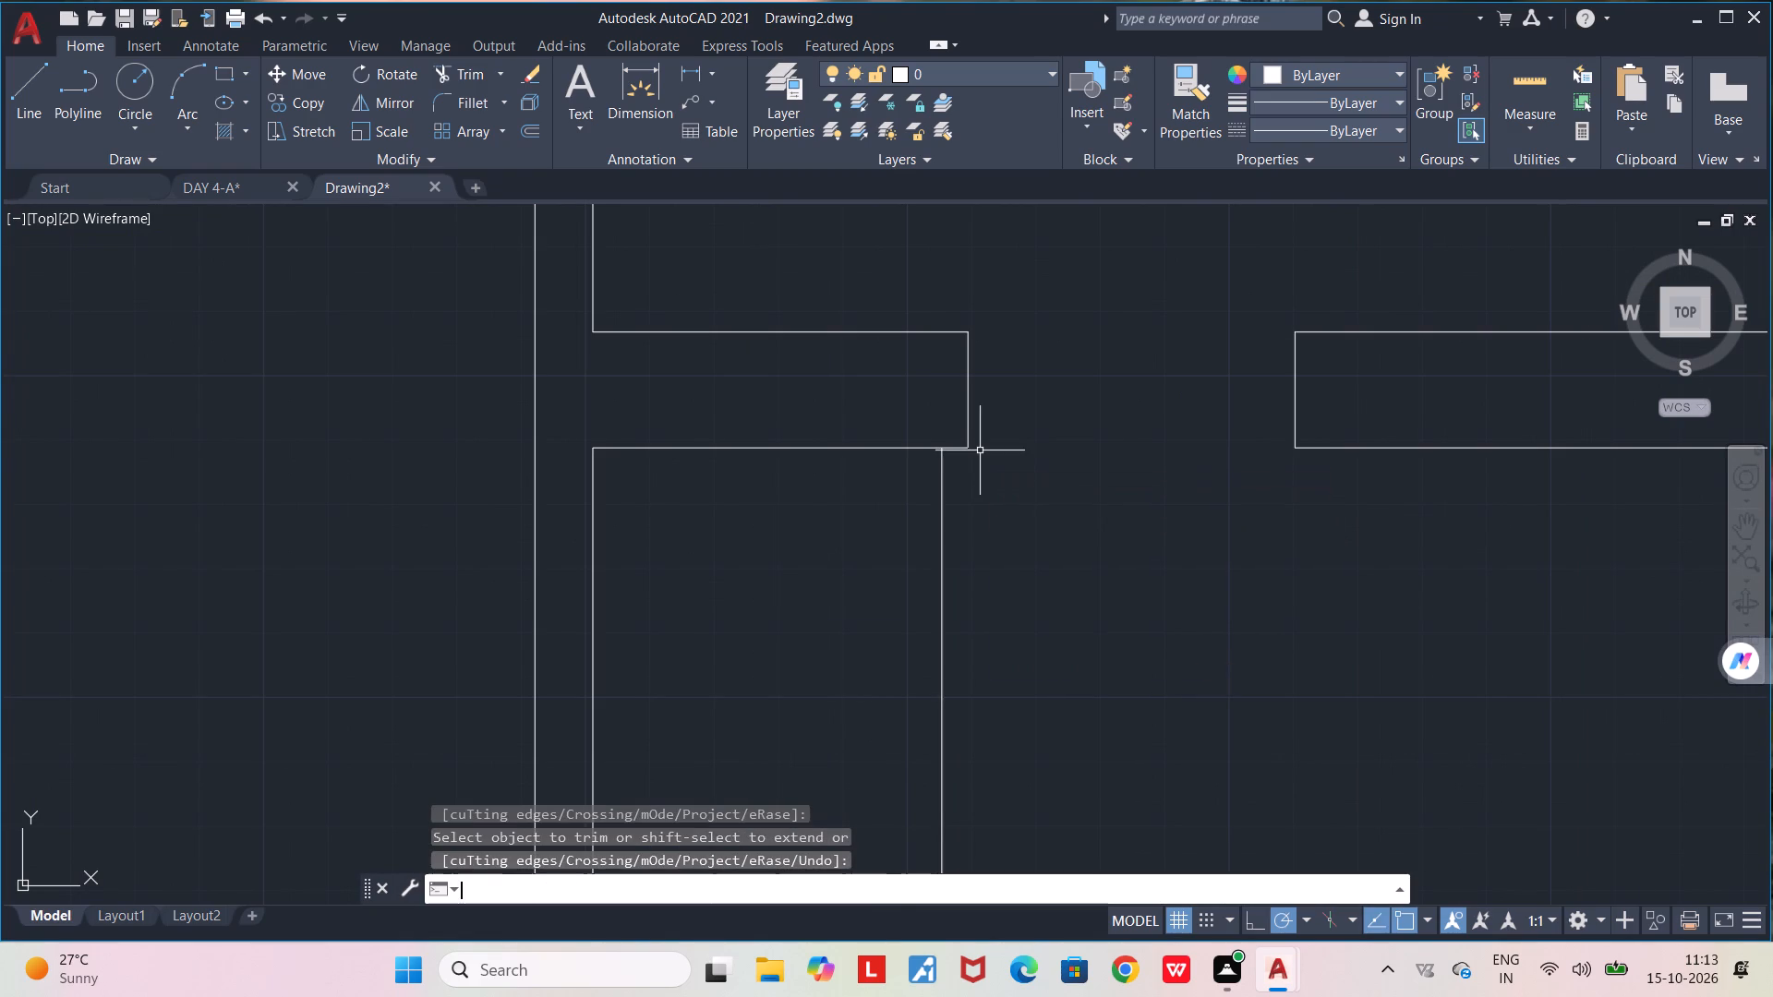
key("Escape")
Draw a horizontal line about 4'3" long across the partition opening, joining the two lower corners.
key("l")
key("Return")
left_click(980, 450)
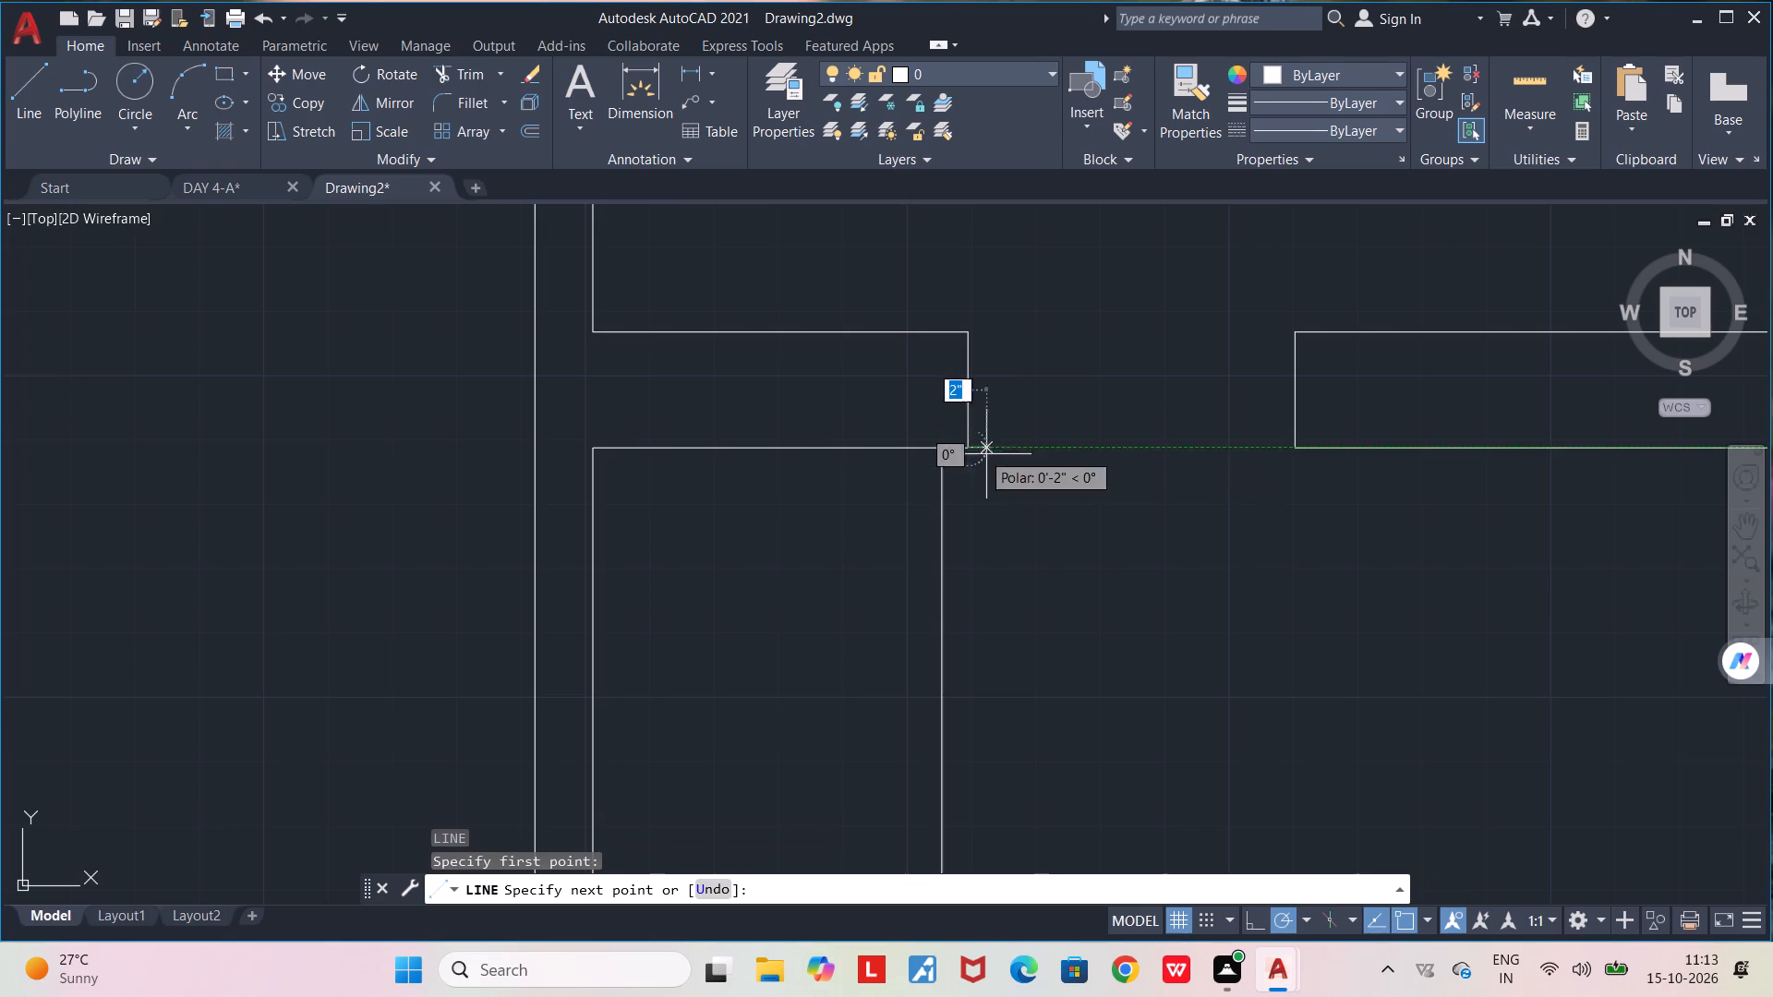
left_click(1301, 448)
scroll(1333, 668, "down", 5)
key("space")
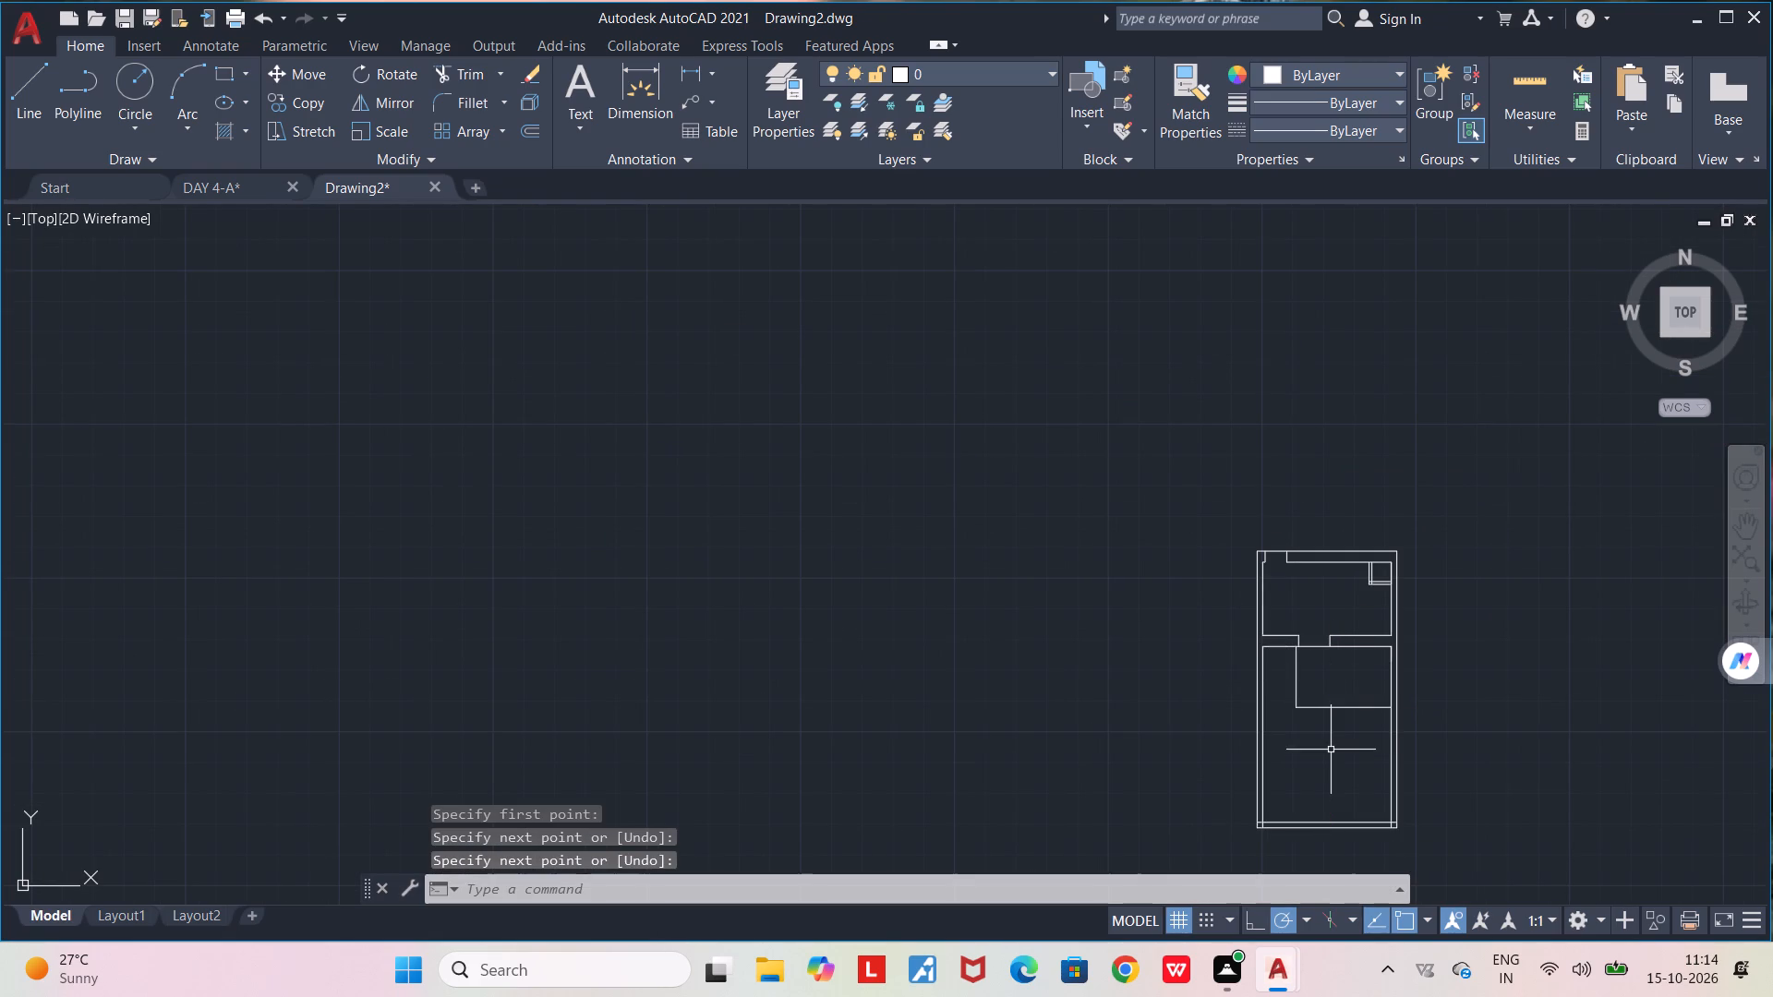
Draw a short horizontal line extending the new room's bottom line past the right wall's inner face.
scroll(1414, 723, "up", 6)
scroll(1103, 518, "up", 5)
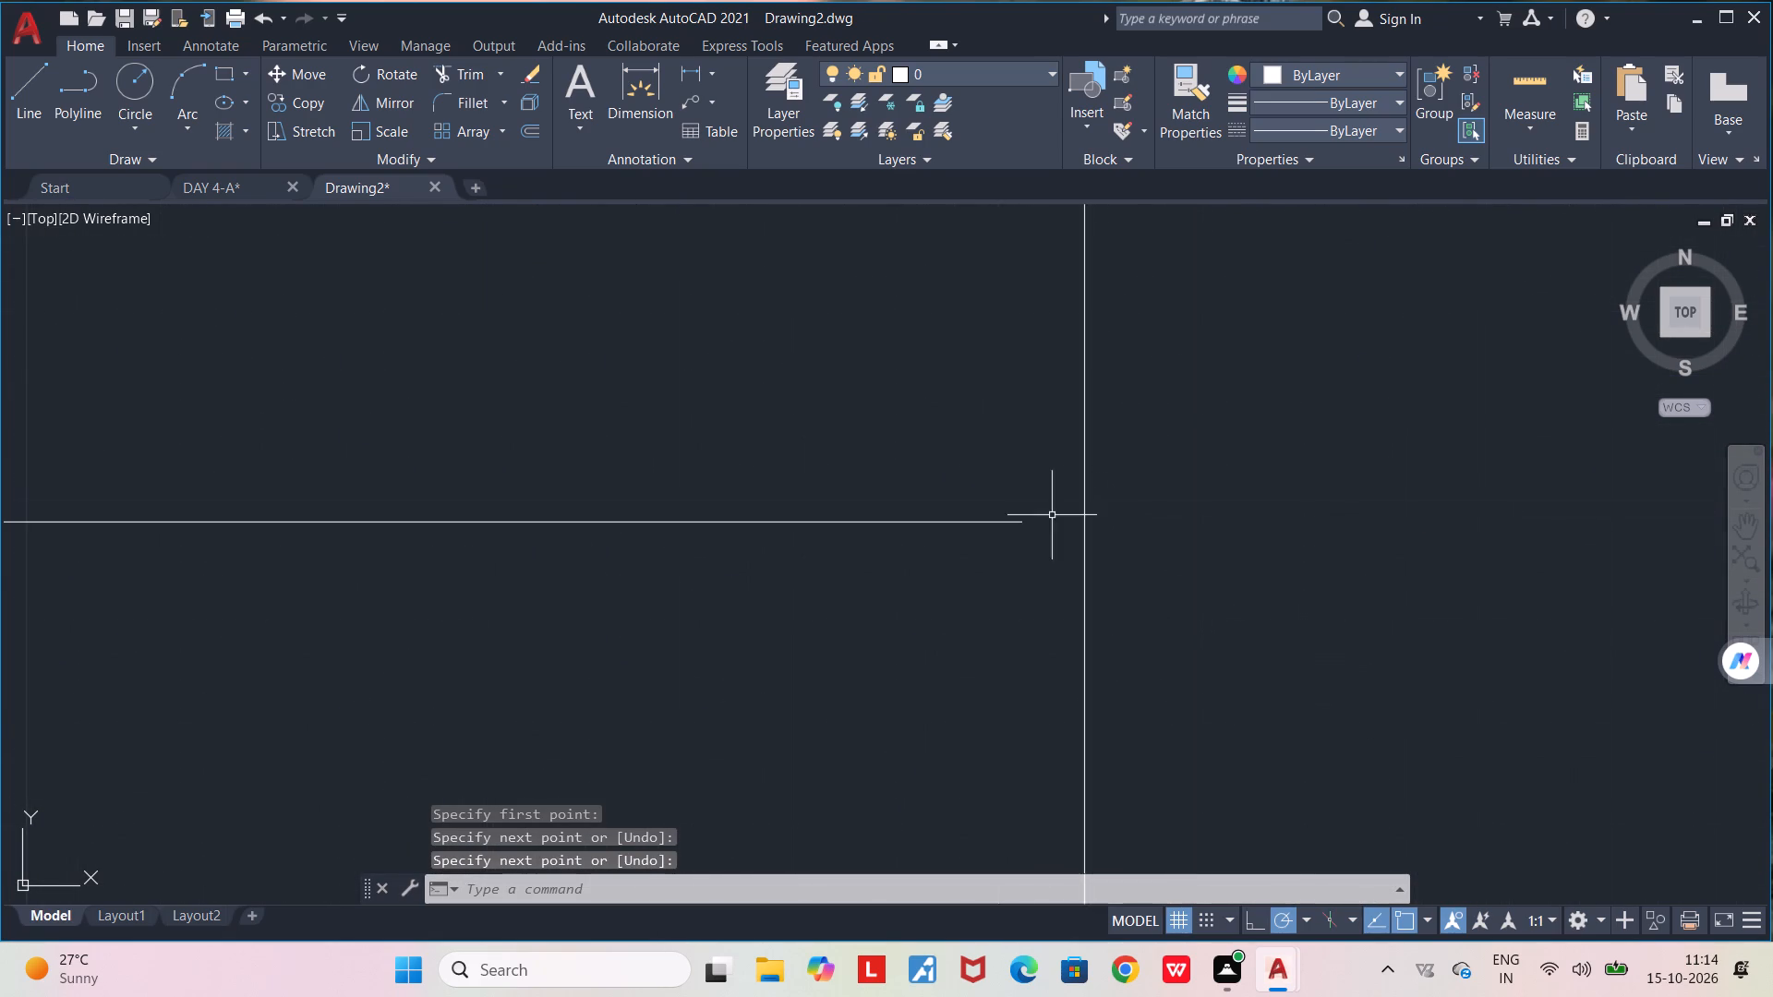
key("l")
key("Return")
left_click(1028, 527)
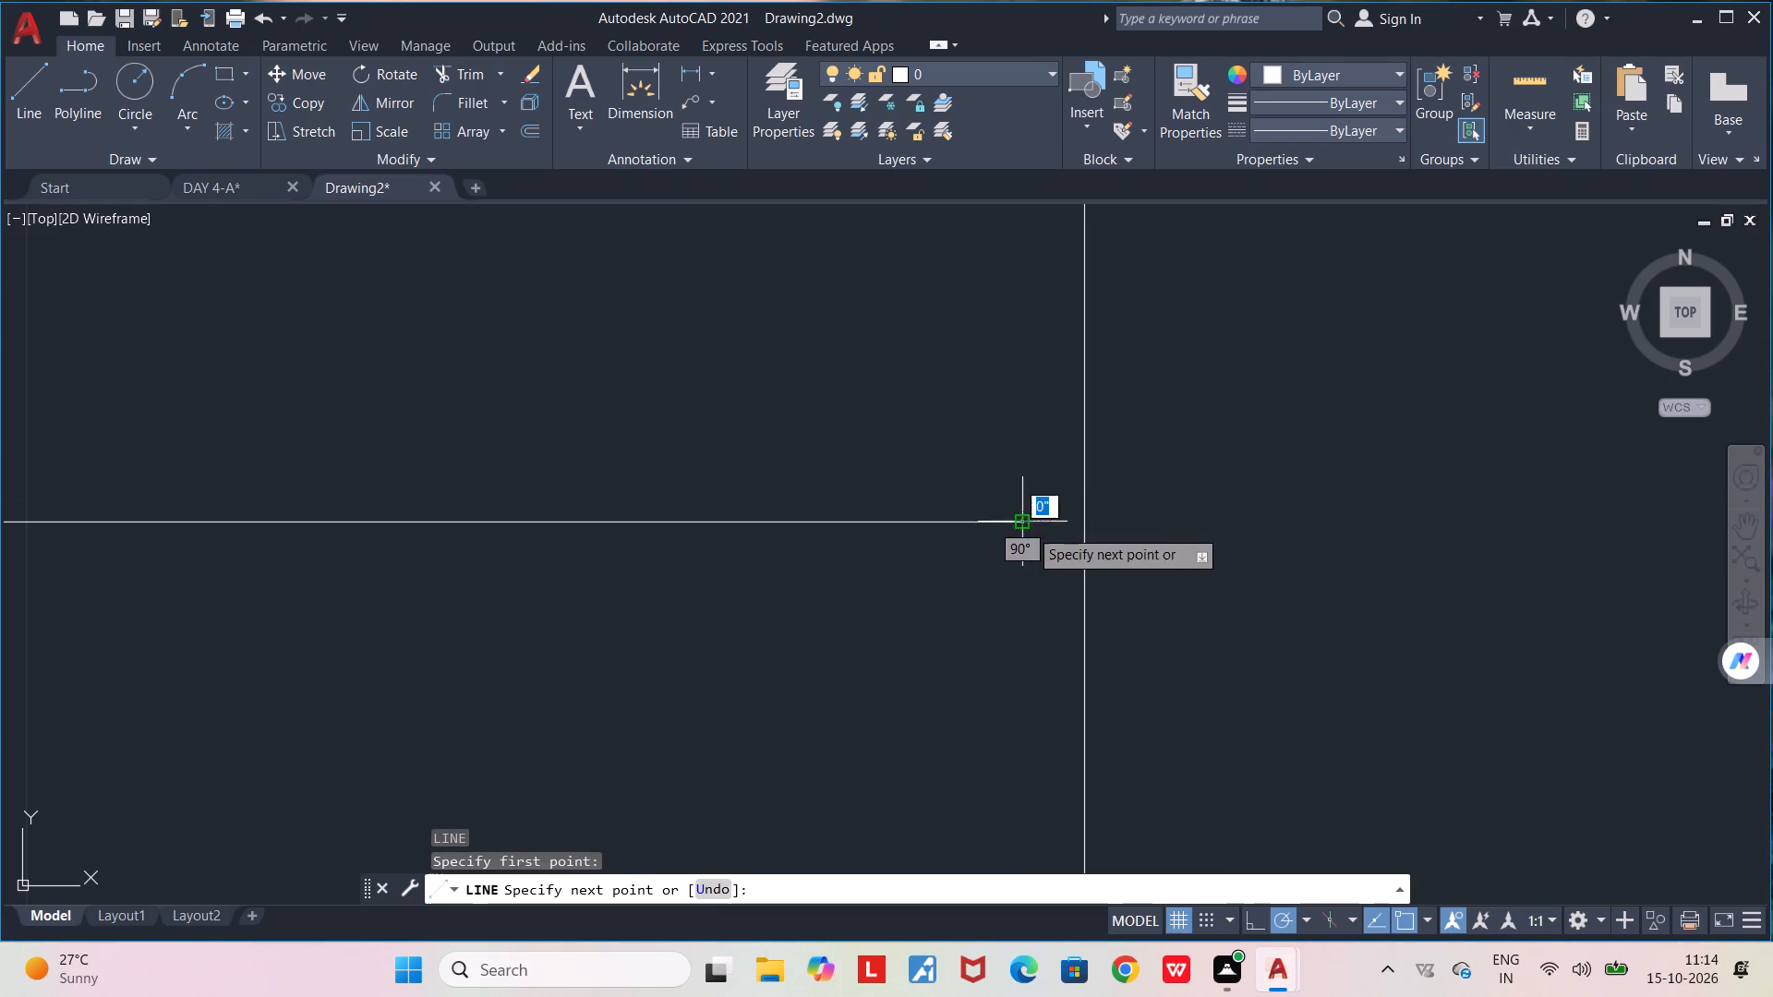
left_click(1131, 523)
key("space")
Trim the bottom line extension's overshoot inside the right wall.
type("TR")
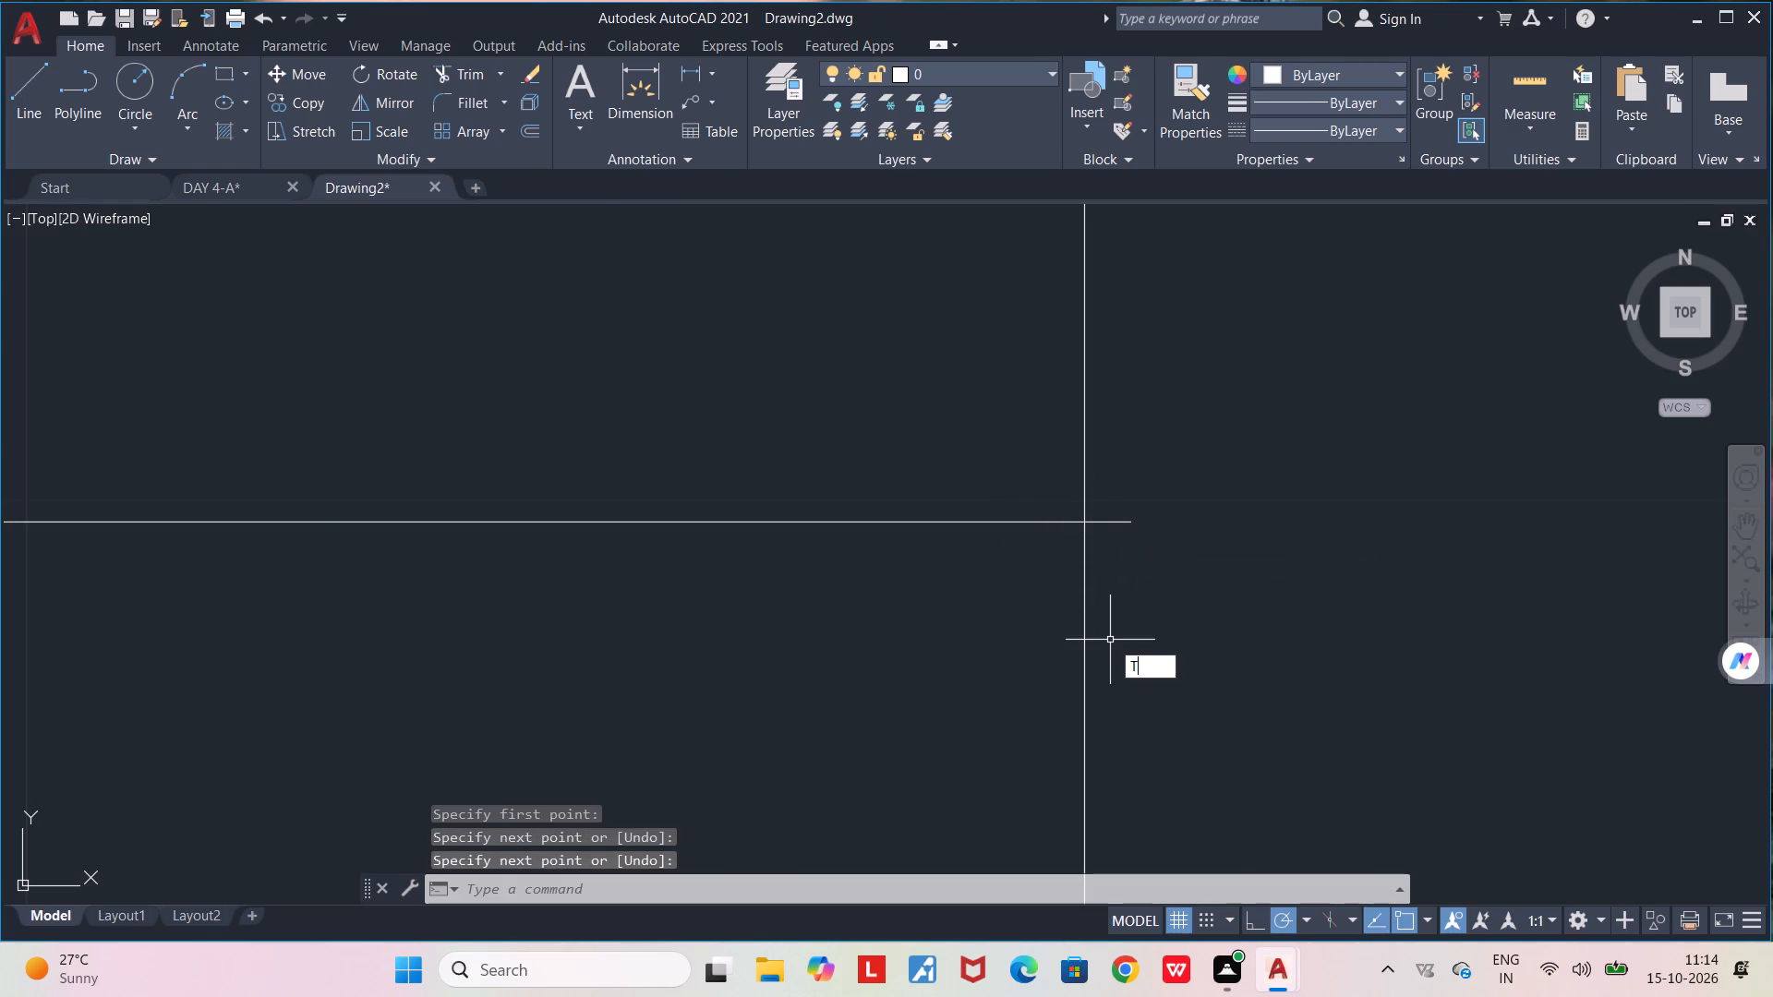
key("Return")
left_click_drag(1097, 537, 1114, 498)
scroll(1120, 523, "down", 5)
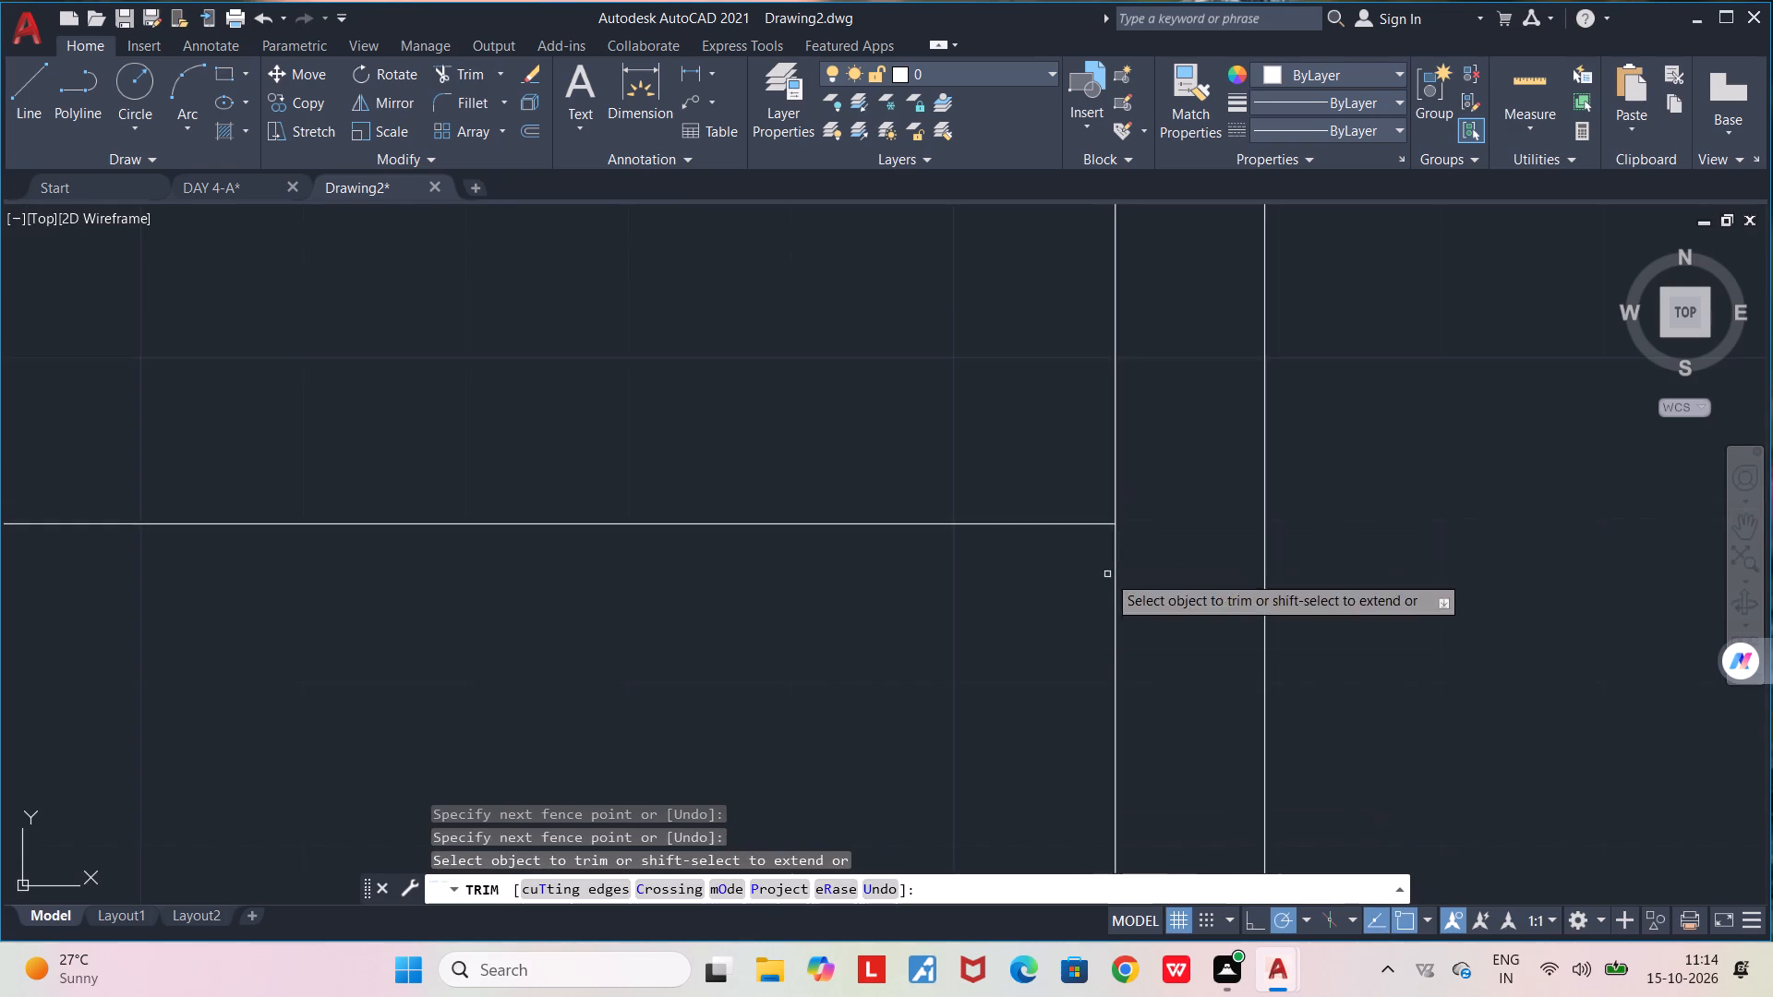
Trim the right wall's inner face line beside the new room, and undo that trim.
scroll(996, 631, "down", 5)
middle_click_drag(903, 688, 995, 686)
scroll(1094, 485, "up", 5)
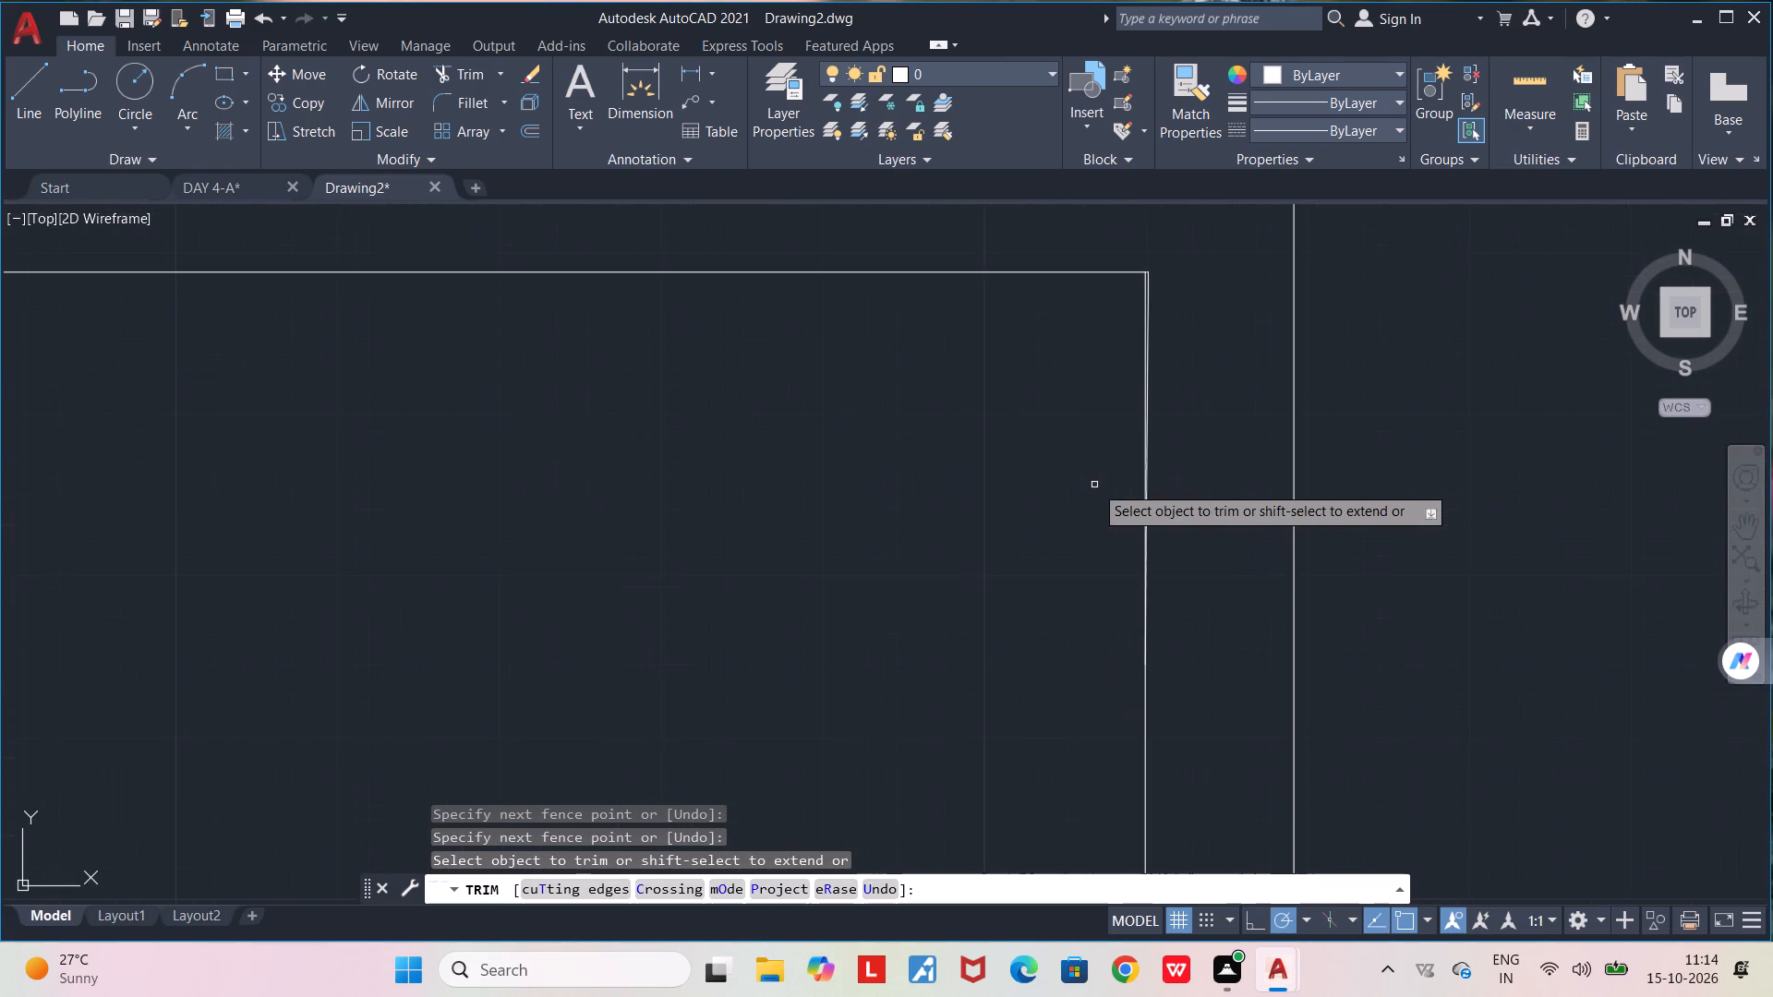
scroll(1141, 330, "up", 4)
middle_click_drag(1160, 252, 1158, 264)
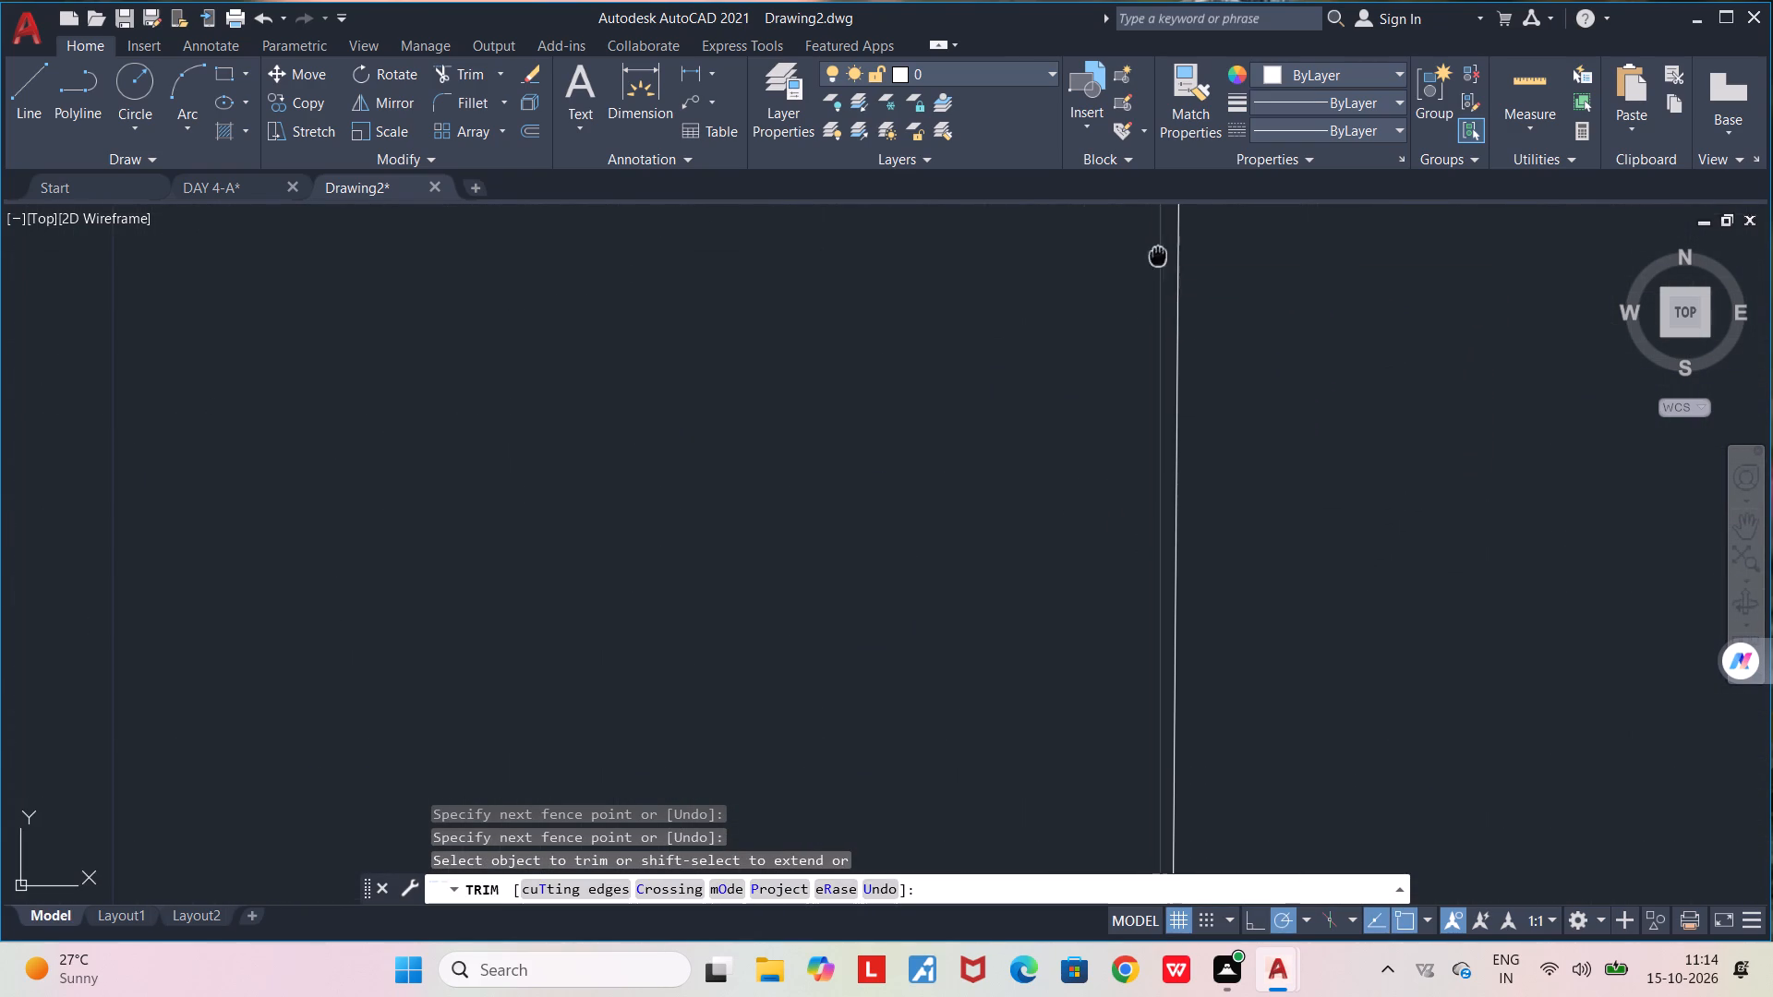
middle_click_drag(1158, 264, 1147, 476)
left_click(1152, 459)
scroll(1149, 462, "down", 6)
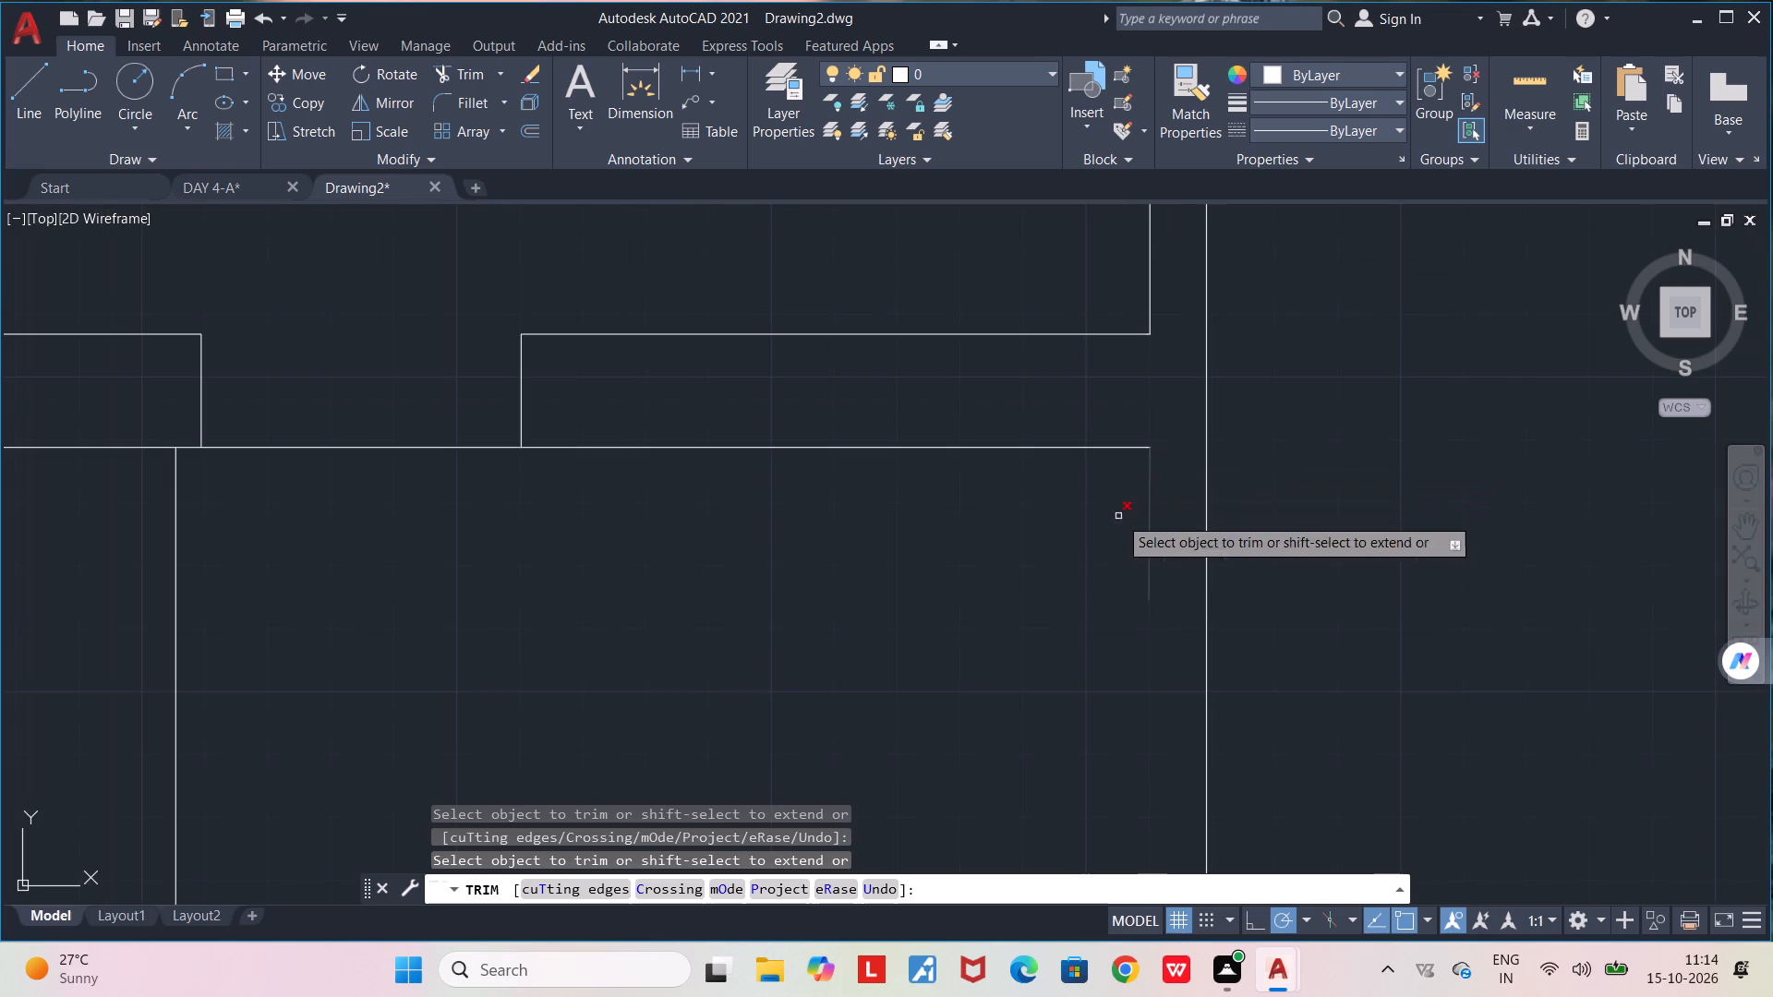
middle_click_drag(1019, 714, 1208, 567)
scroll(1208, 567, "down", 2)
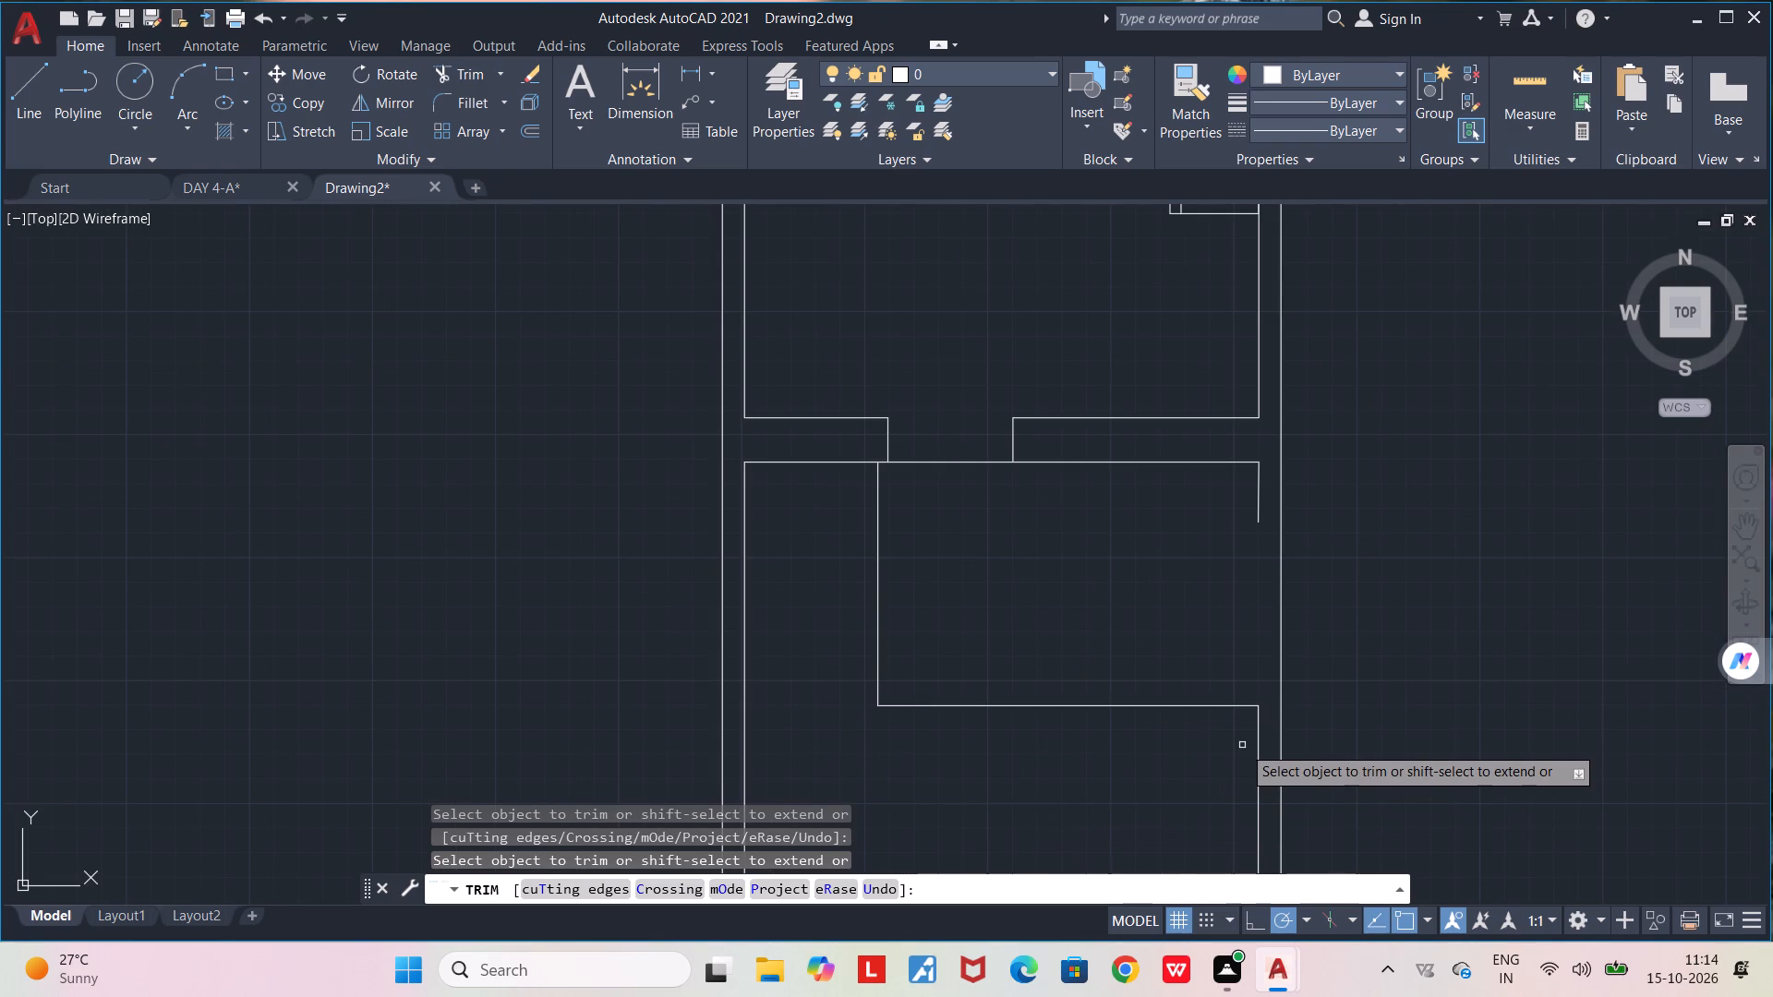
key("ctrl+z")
Fence-trim the overlapping line ends at the new room's upper-right corner, beside the right wall's inner face.
scroll(1242, 745, "down", 10)
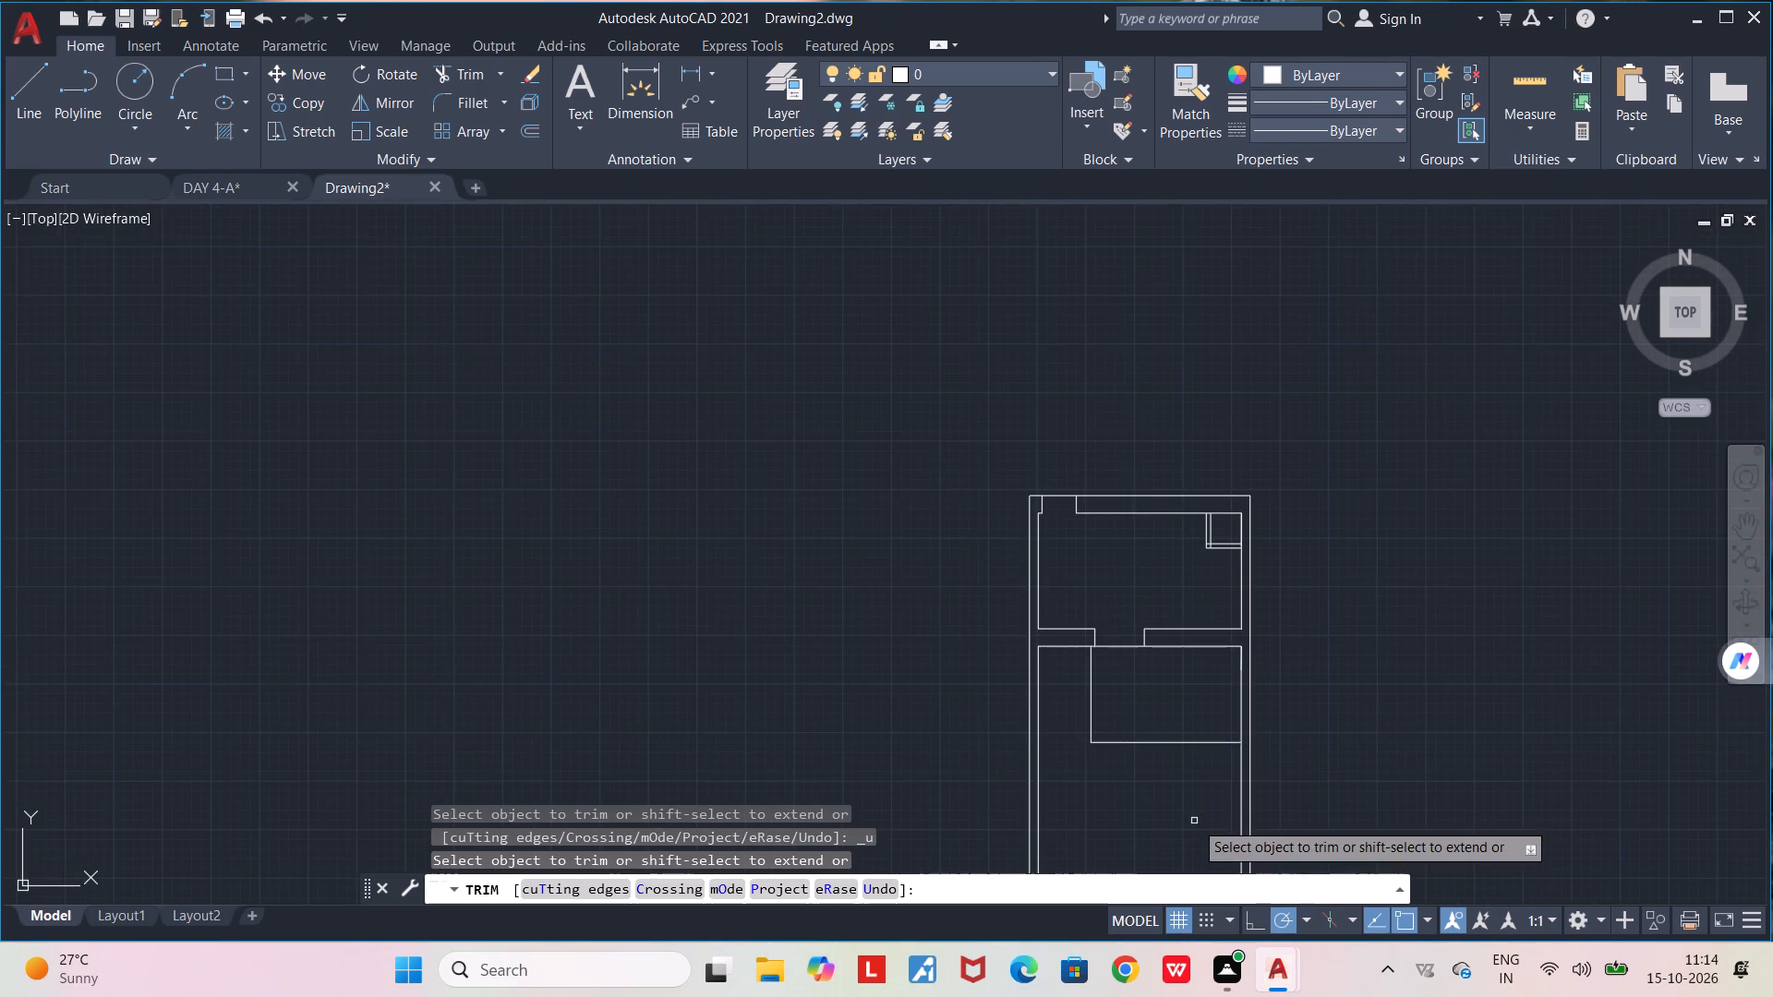
middle_click_drag(1194, 820, 1068, 496)
scroll(1114, 315, "up", 5)
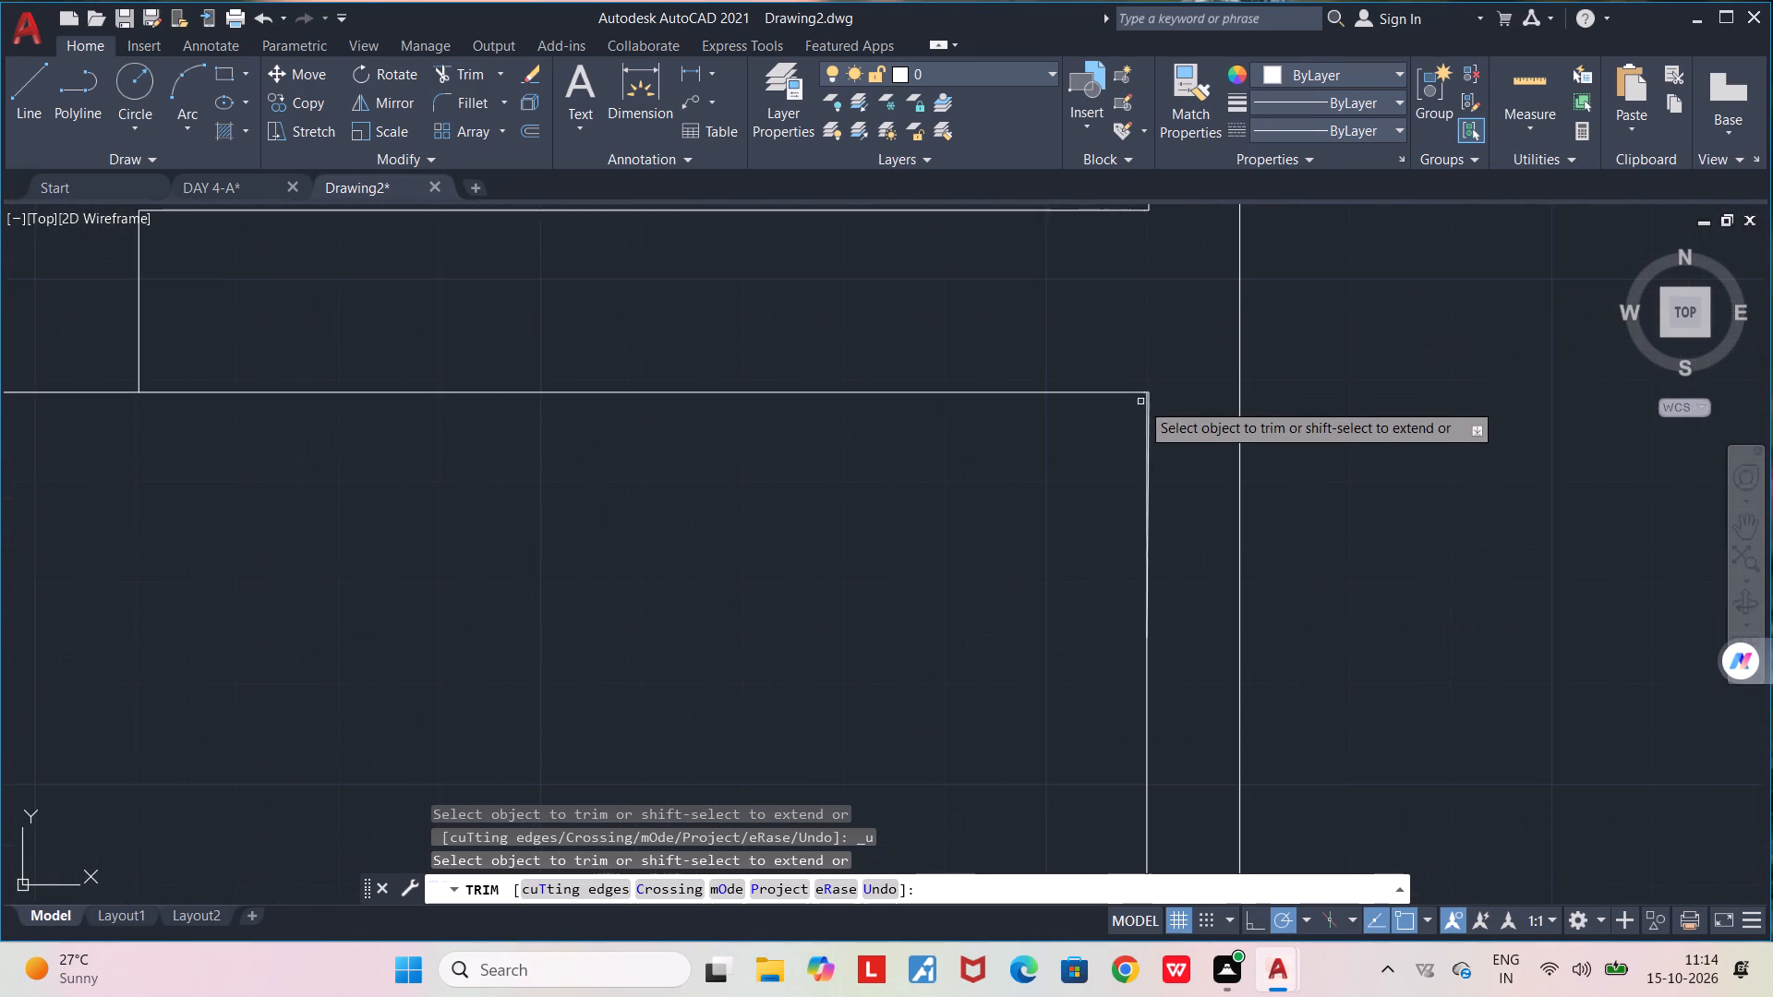
scroll(1140, 402, "up", 6)
left_click_drag(1168, 323, 1181, 420)
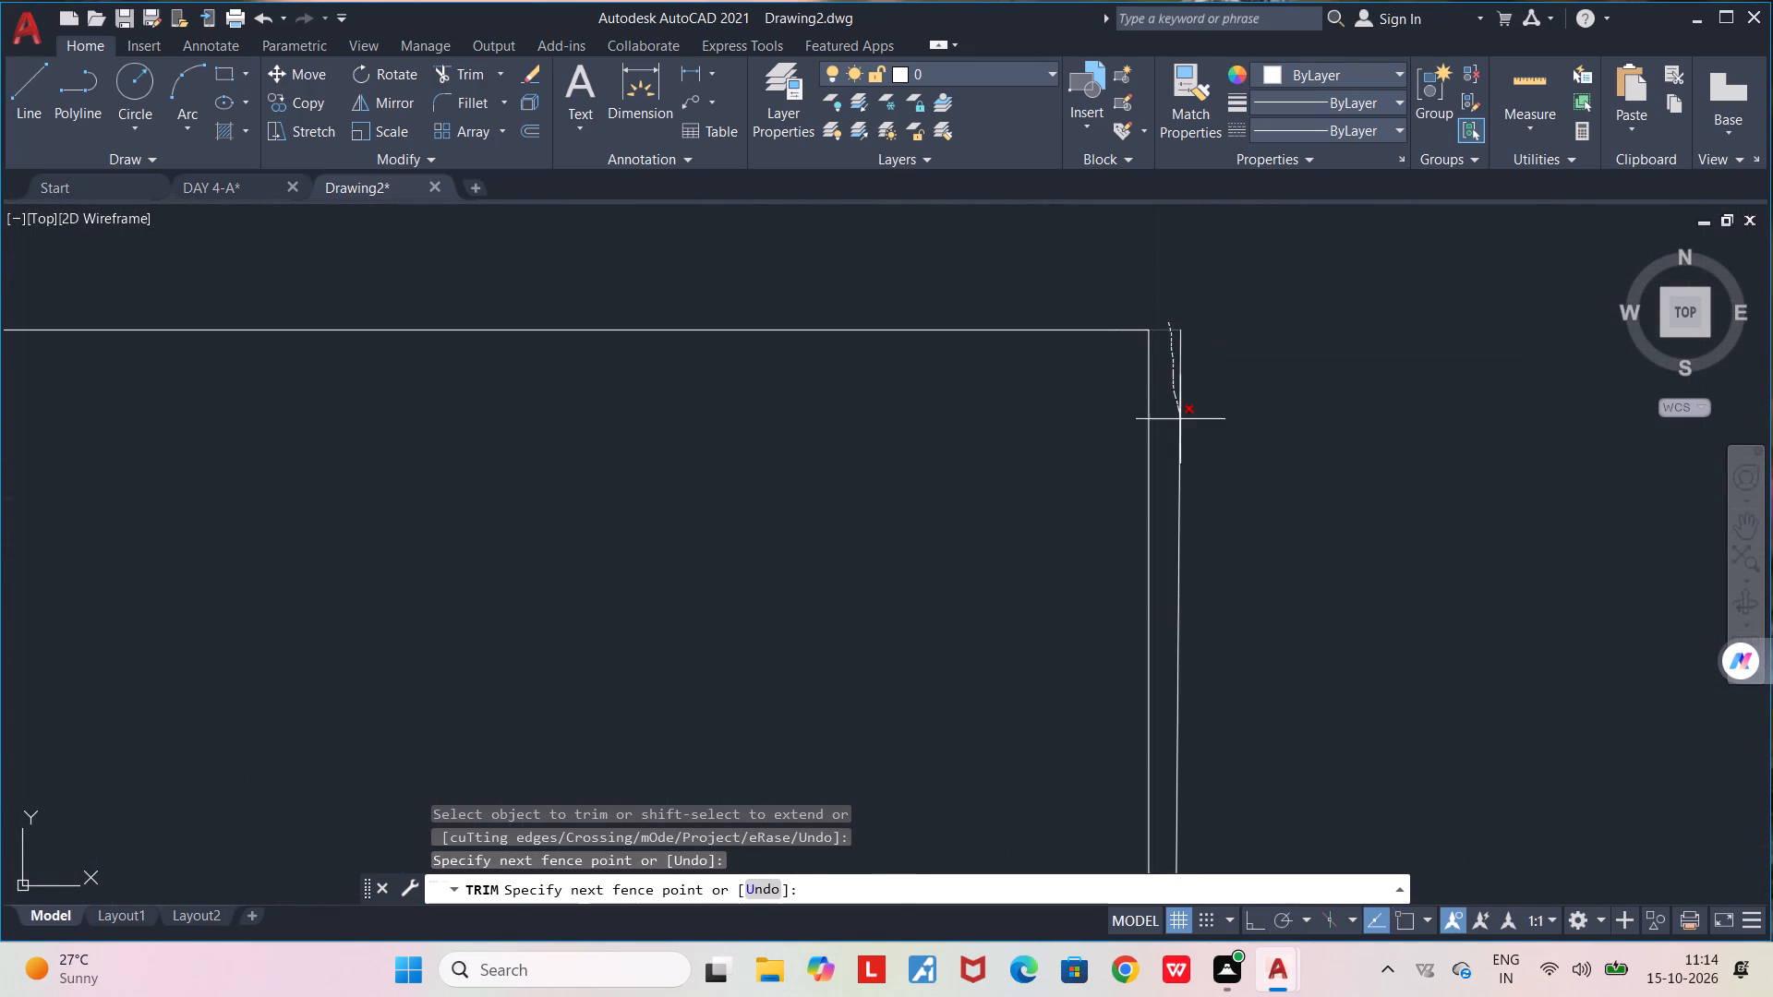
left_click_drag(1181, 420, 1183, 426)
scroll(1183, 427, "down", 12)
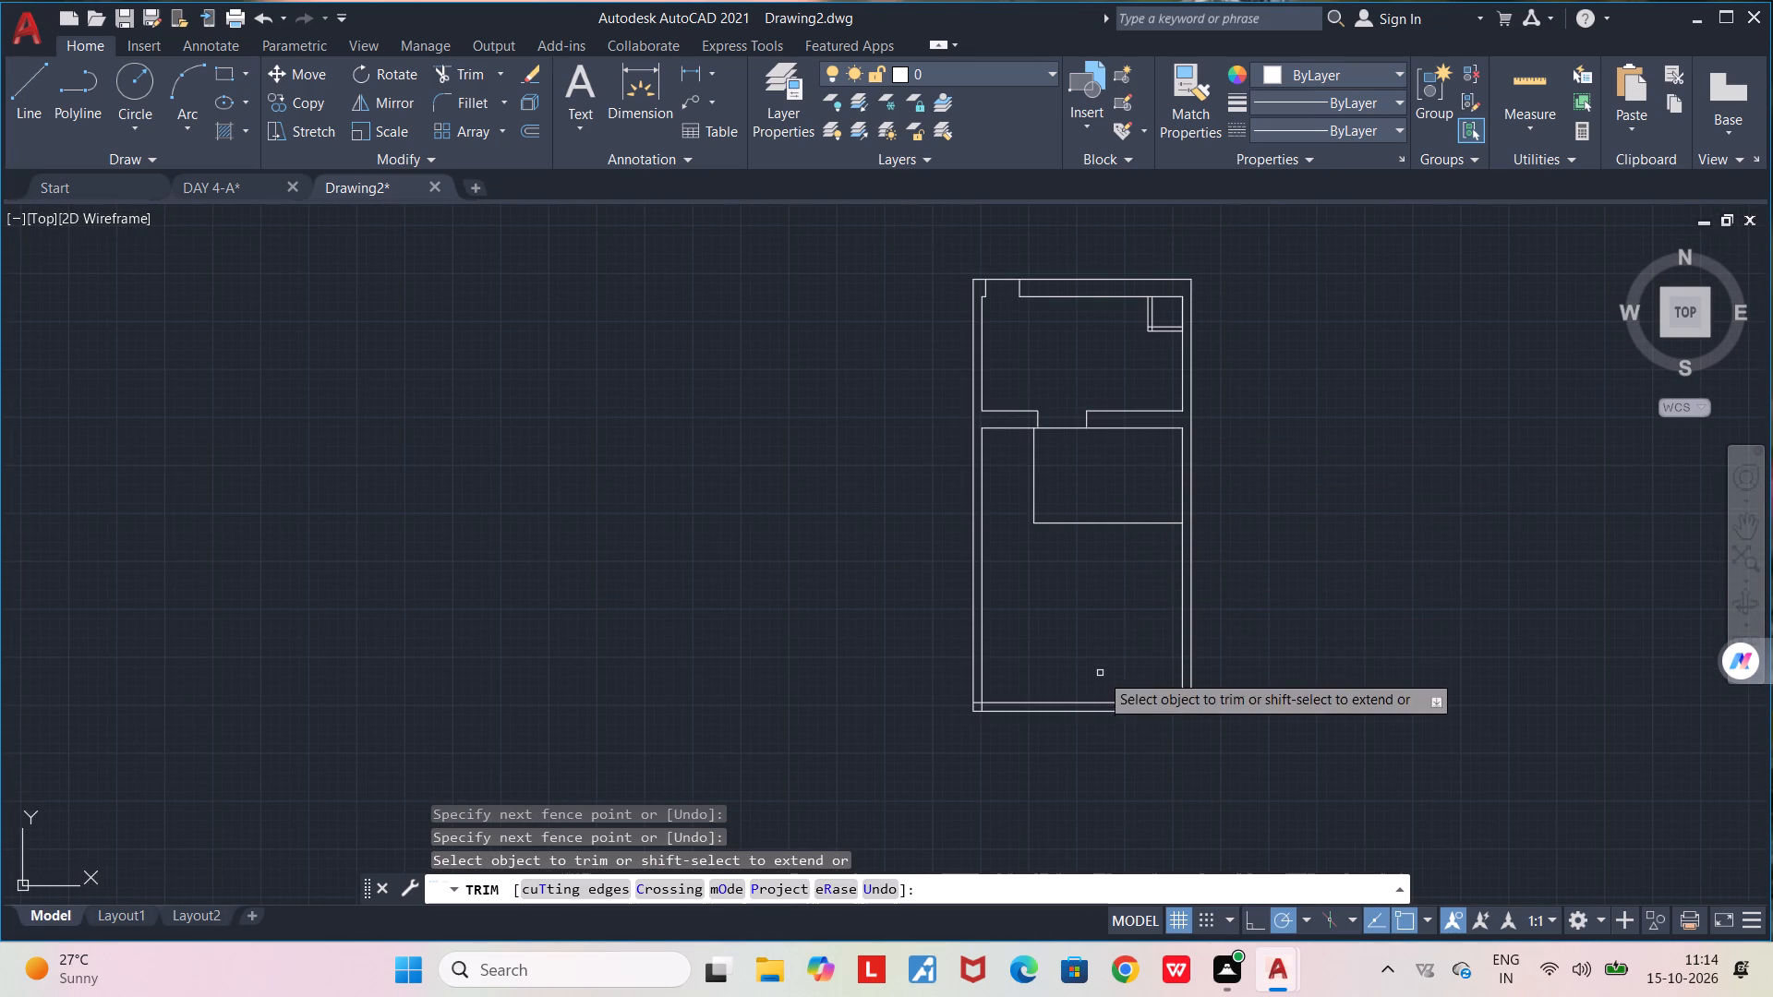
Examine the line ends where the cross partition and the room below meet the right wall's inner face, and finish trimming.
scroll(1157, 438, "up", 3)
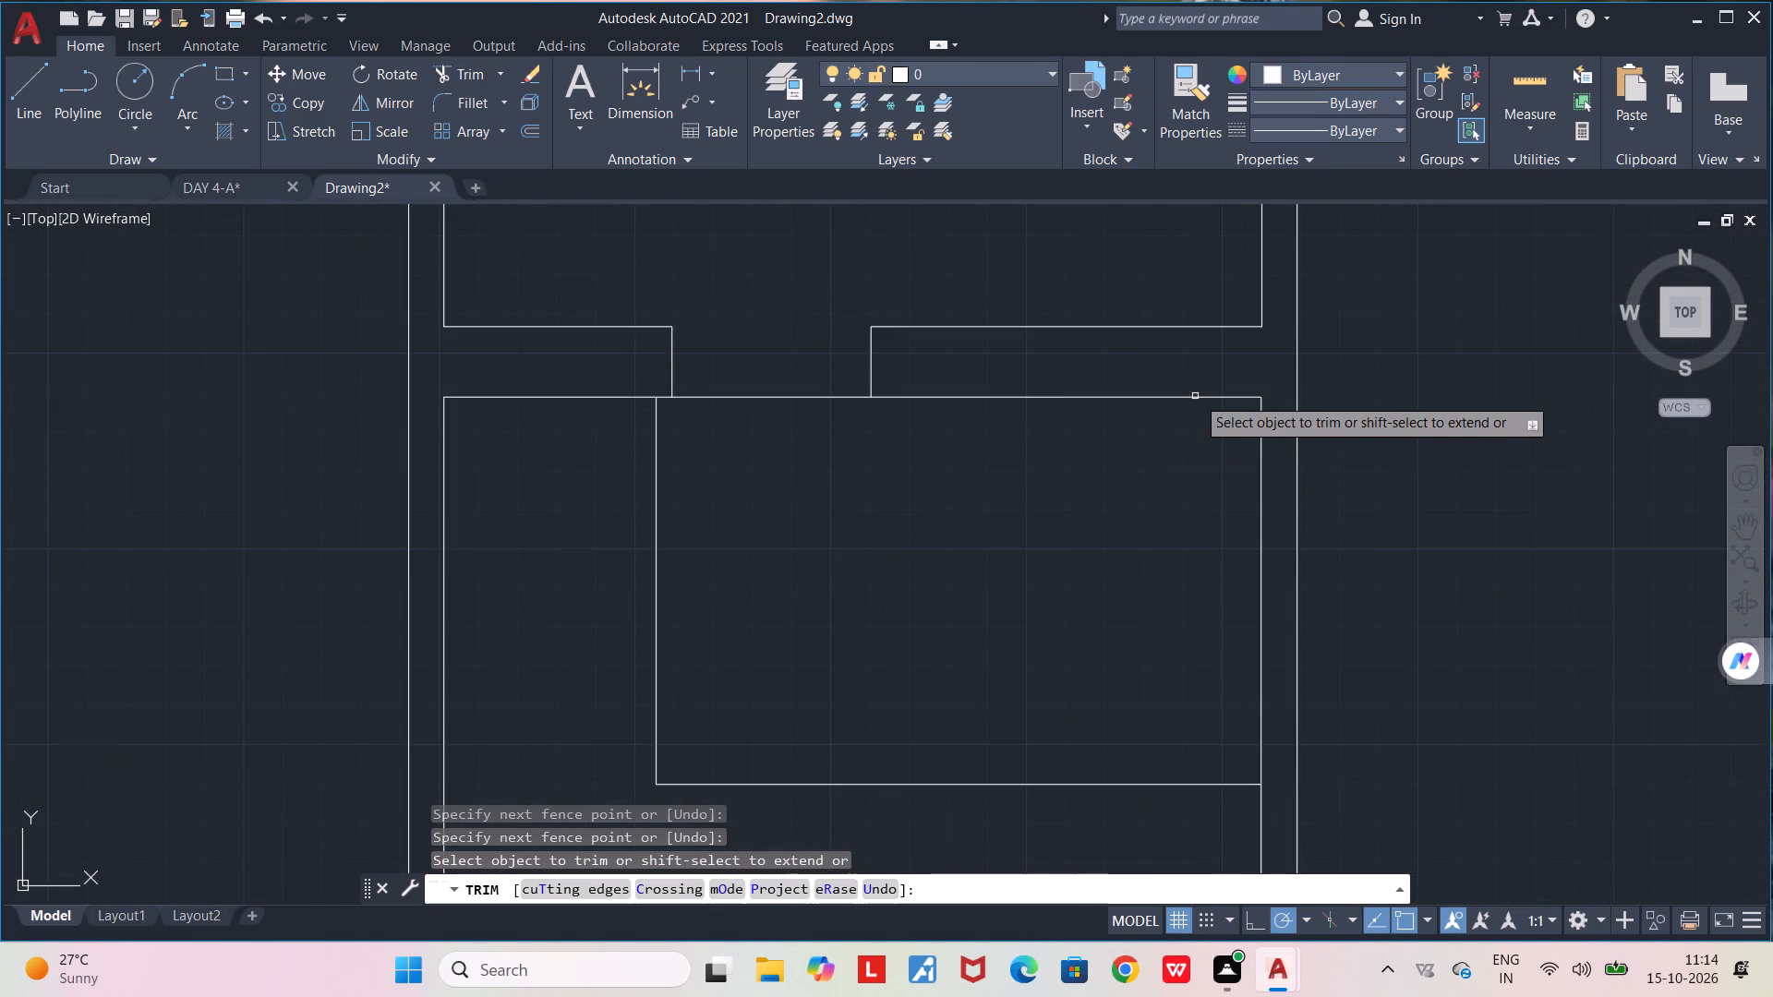
scroll(1274, 332, "up", 5)
scroll(1125, 298, "up", 2)
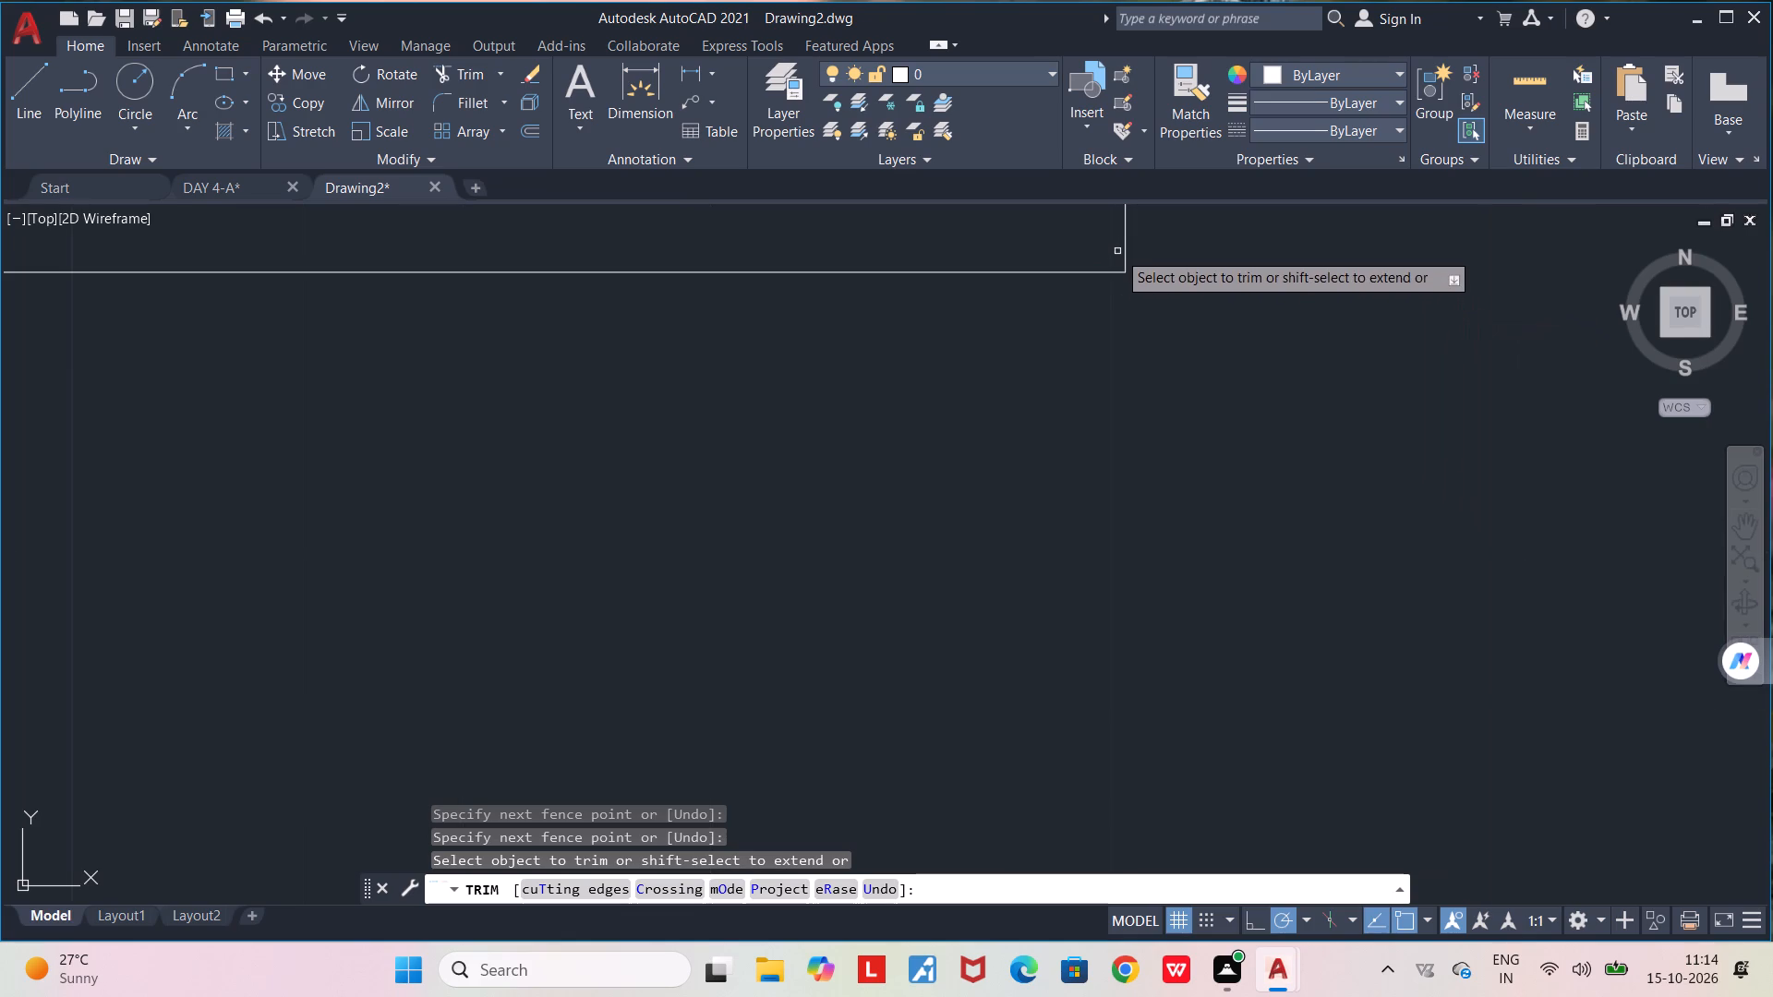
scroll(1116, 253, "up", 4)
scroll(1157, 341, "up", 2)
scroll(1157, 341, "down", 9)
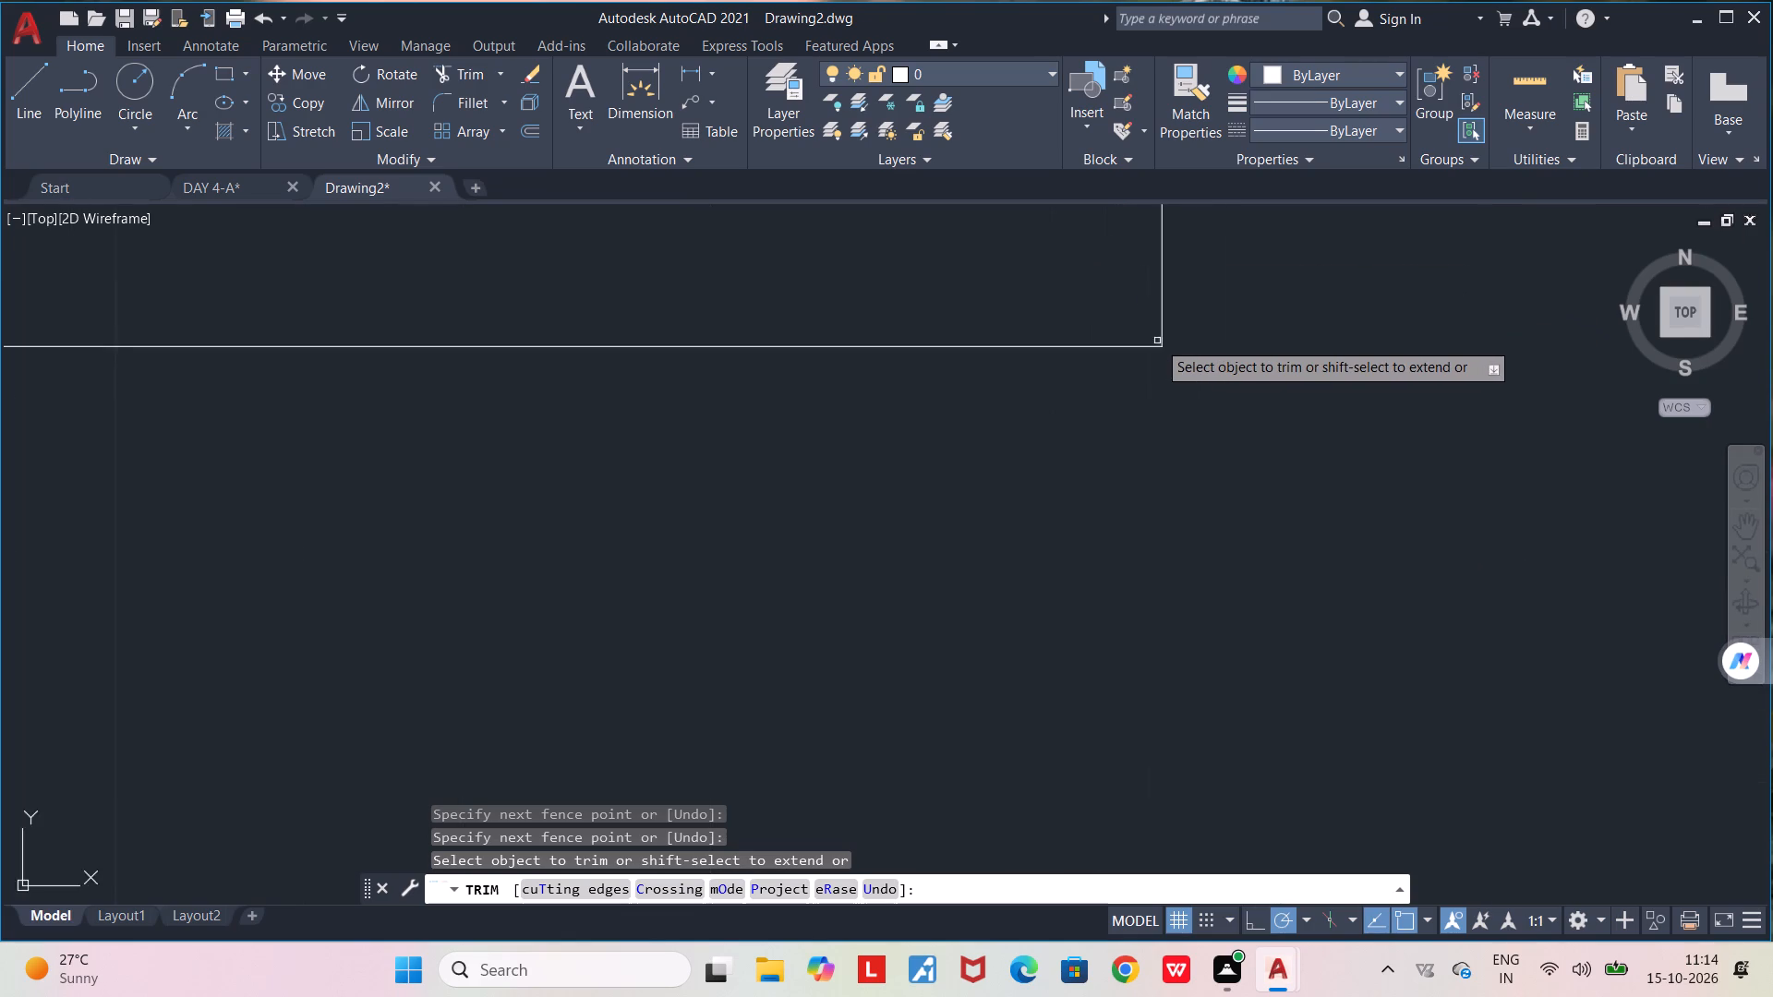
scroll(1157, 341, "down", 3)
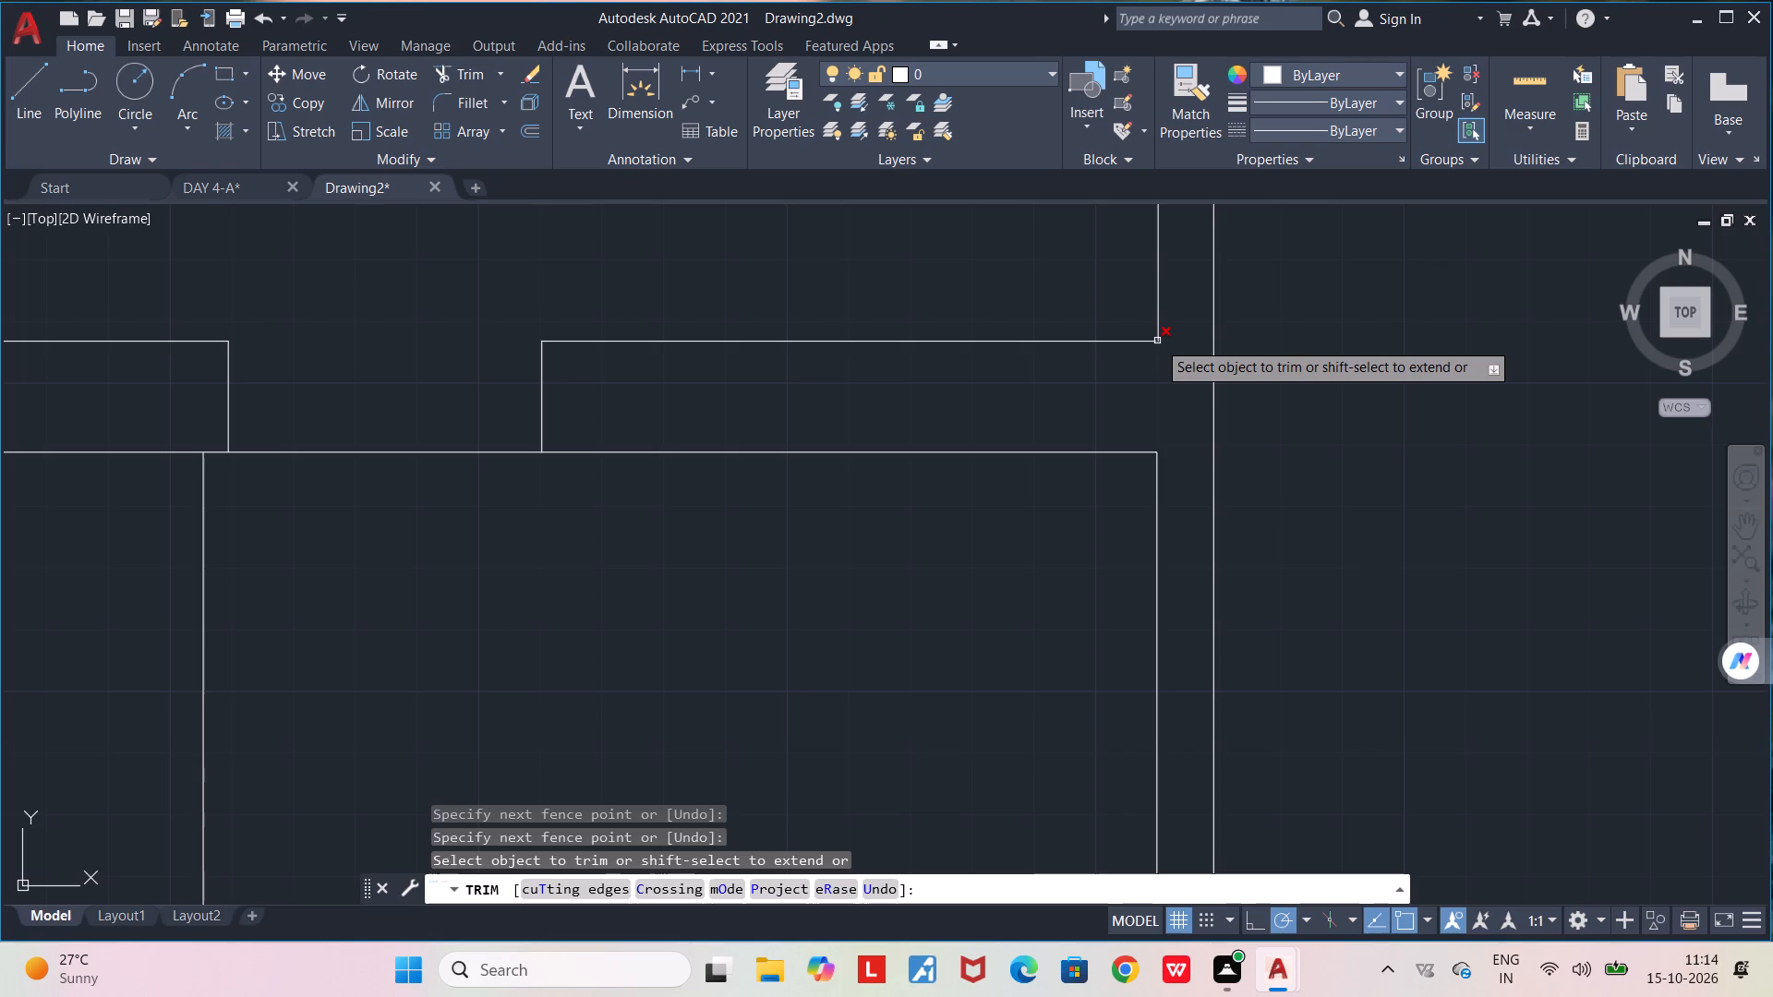
key("space")
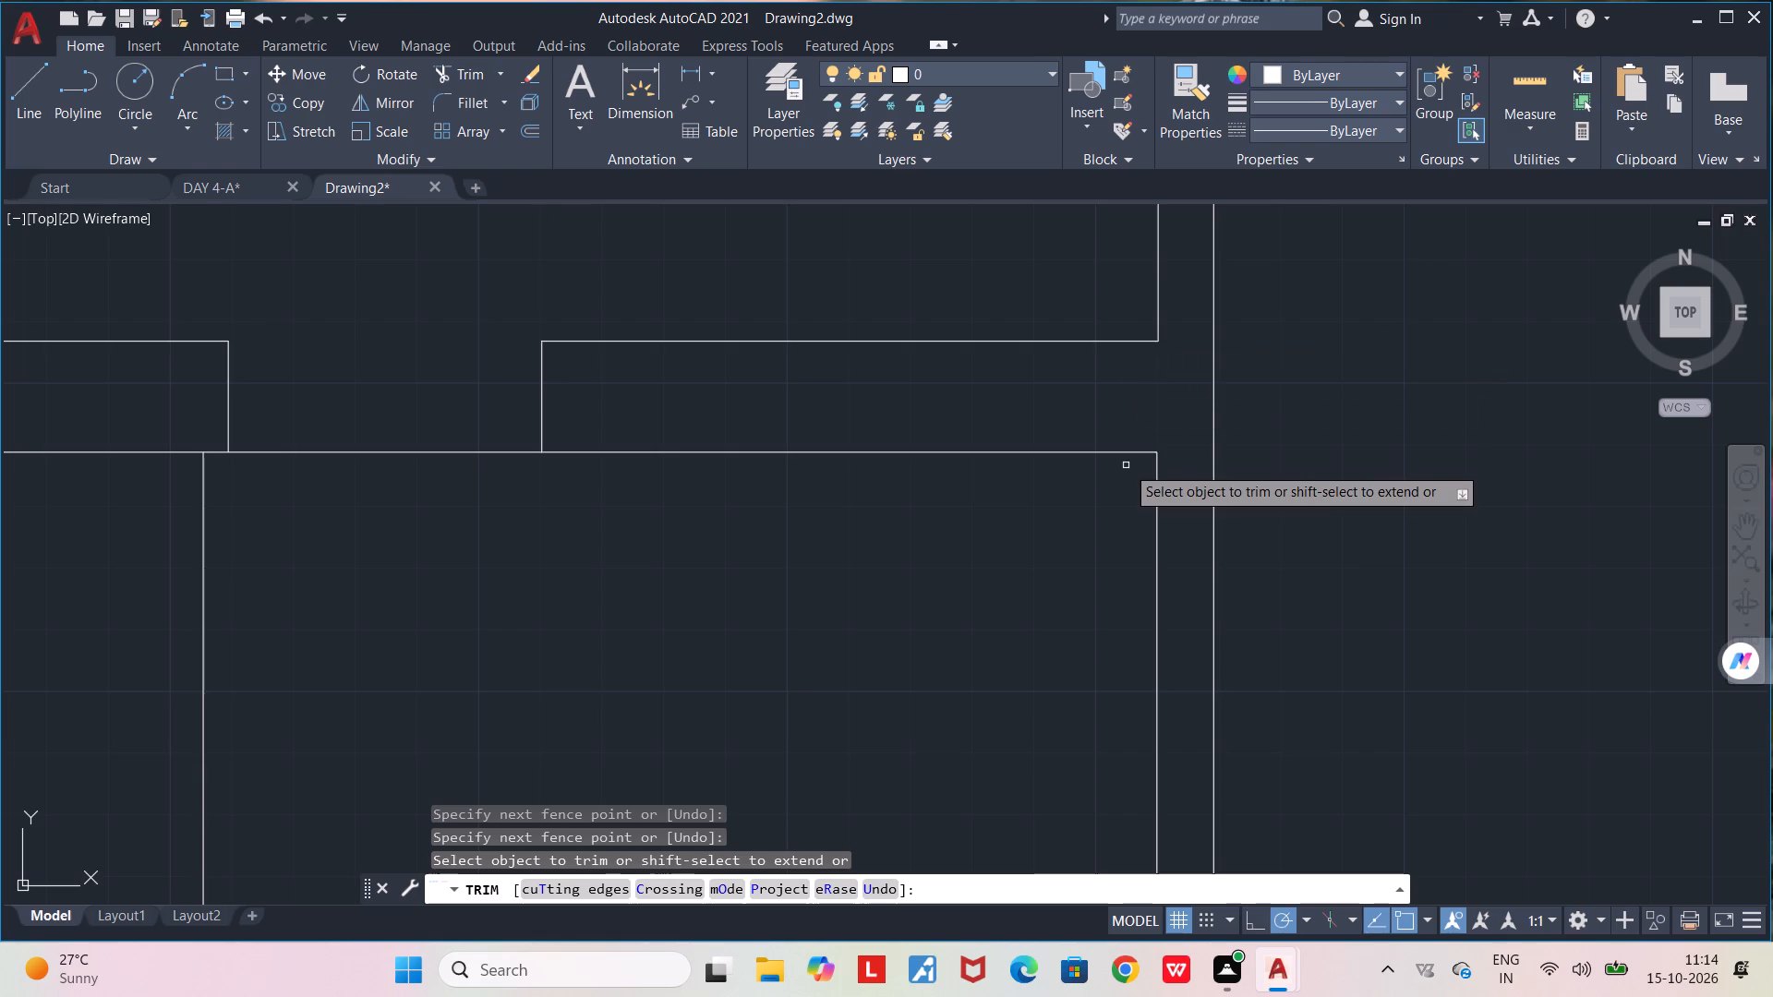
Draw a horizontal line from the new room's lower-left corner across the left wall to beyond its outer face.
scroll(1126, 465, "down", 3)
middle_click_drag(1083, 488, 1008, 439)
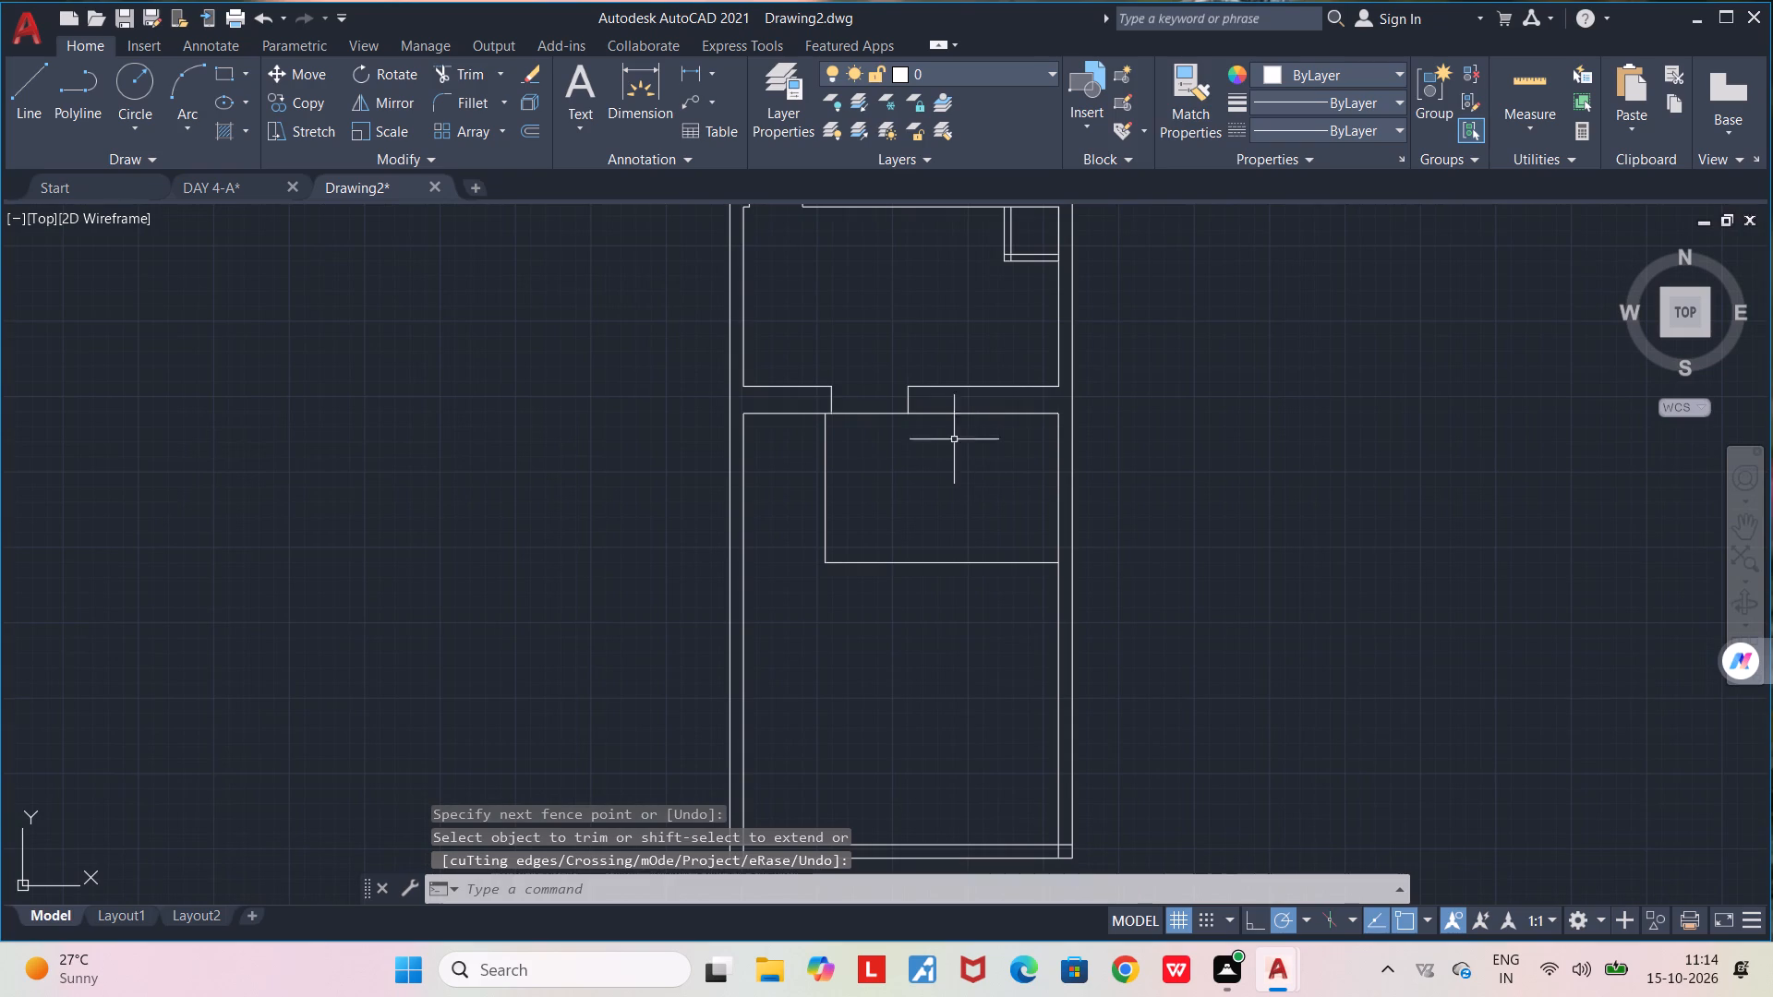
middle_click_drag(828, 607, 834, 607)
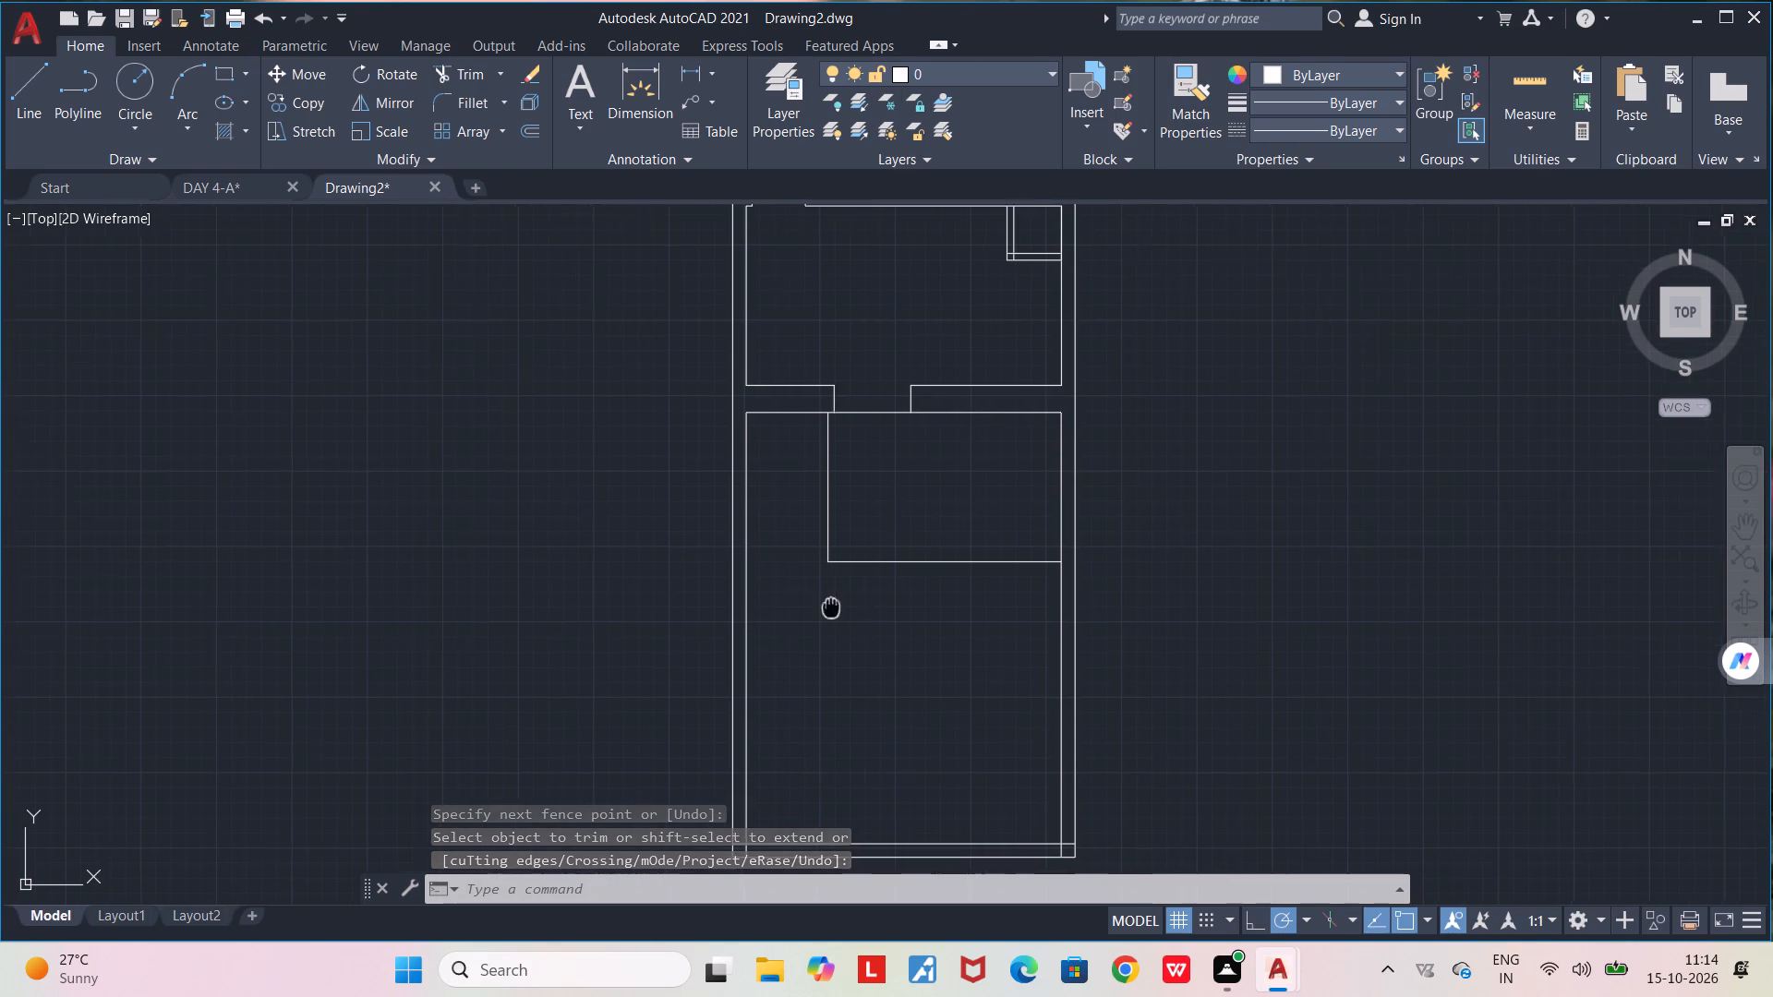
middle_click_drag(834, 607, 906, 652)
scroll(877, 636, "up", 2)
middle_click_drag(861, 628, 865, 726)
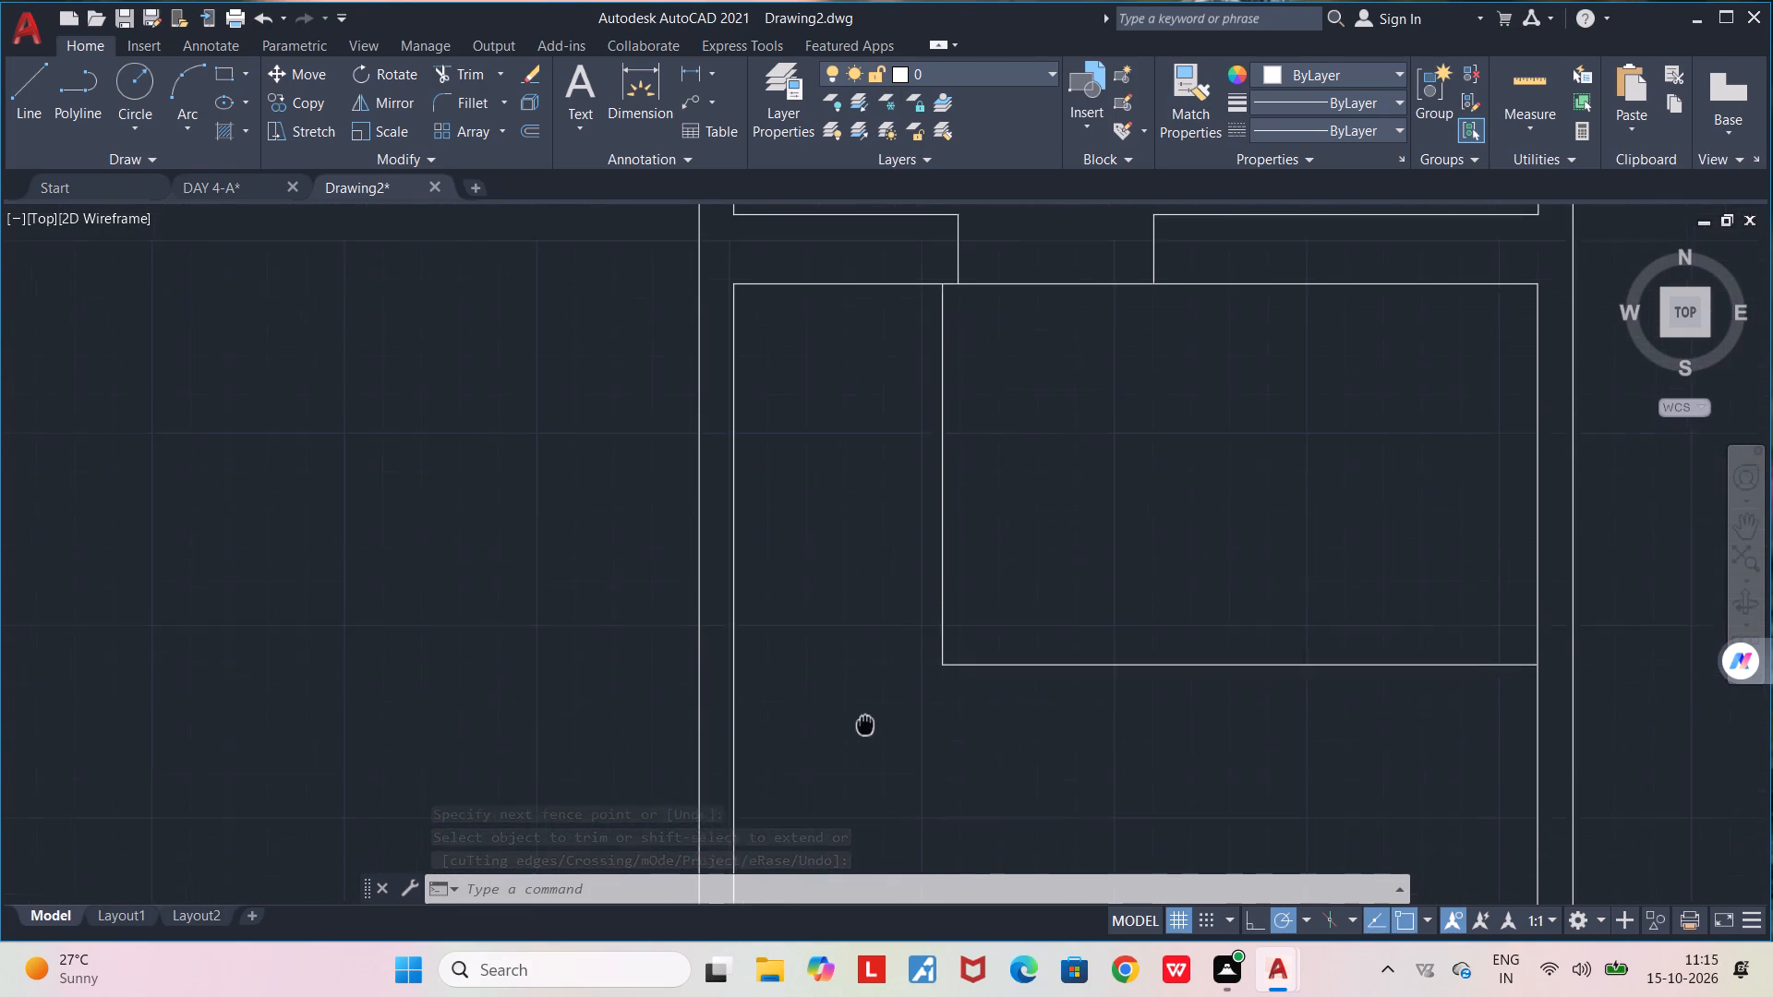
middle_click_drag(865, 726, 860, 728)
key("l")
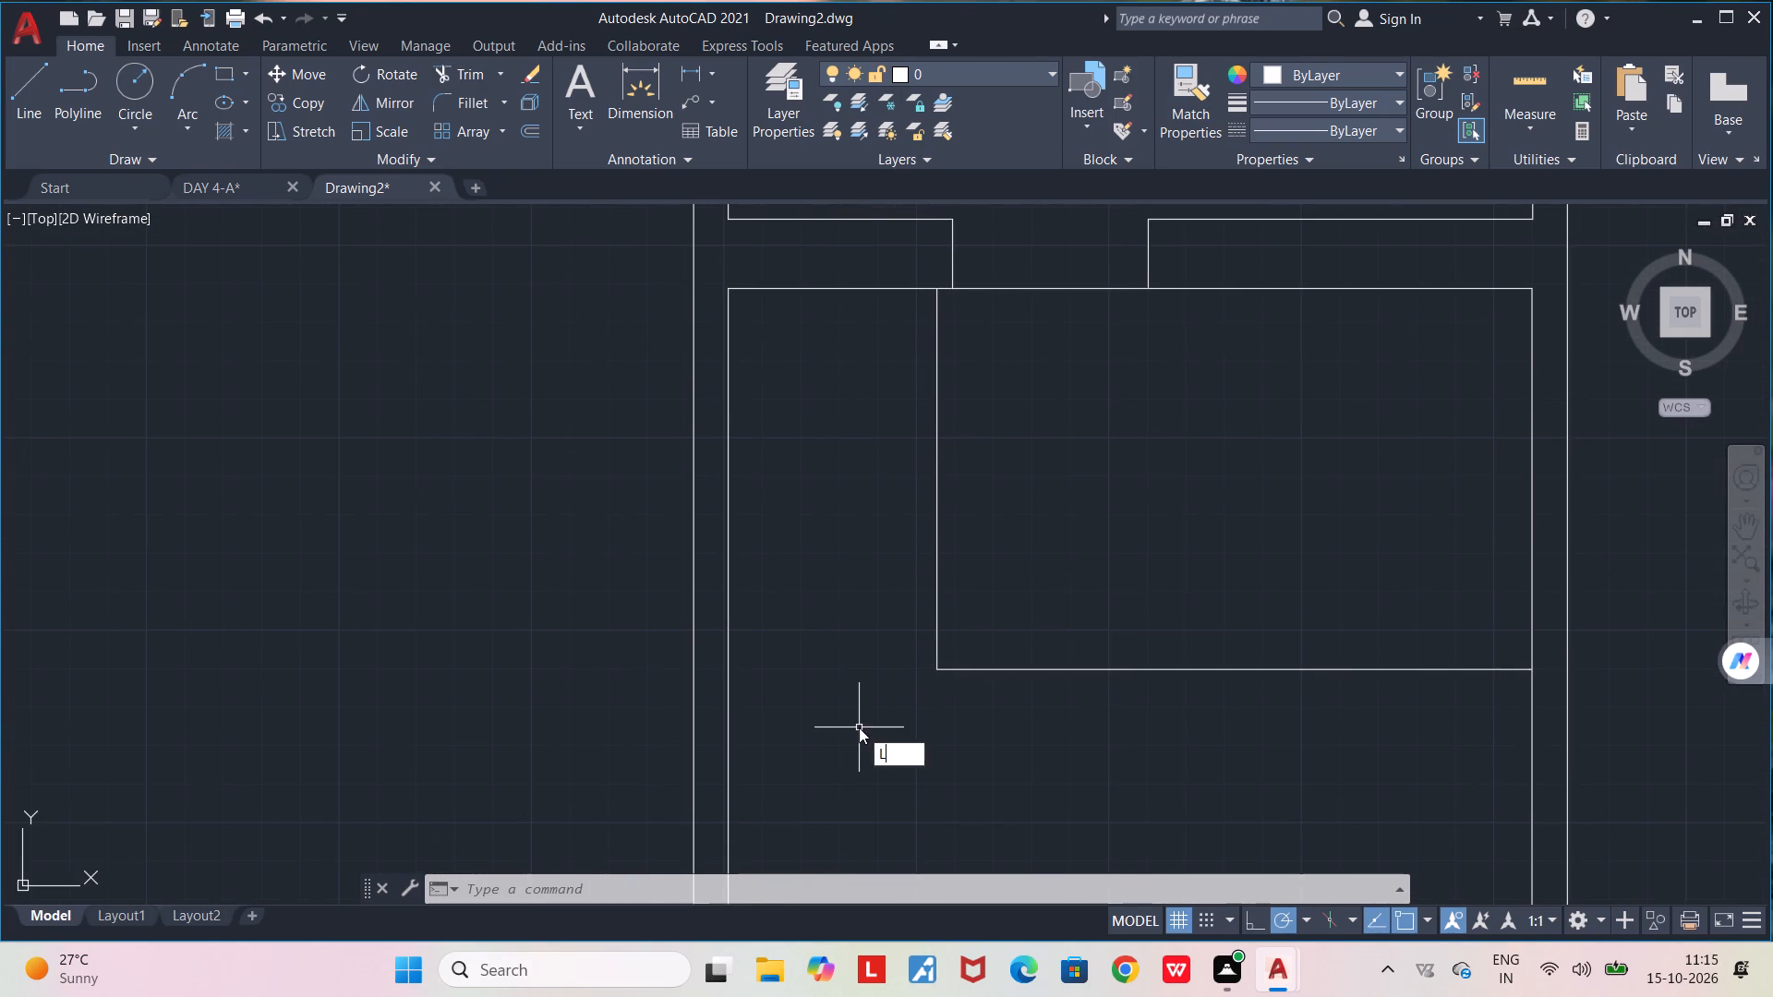
key("ctrl+Return")
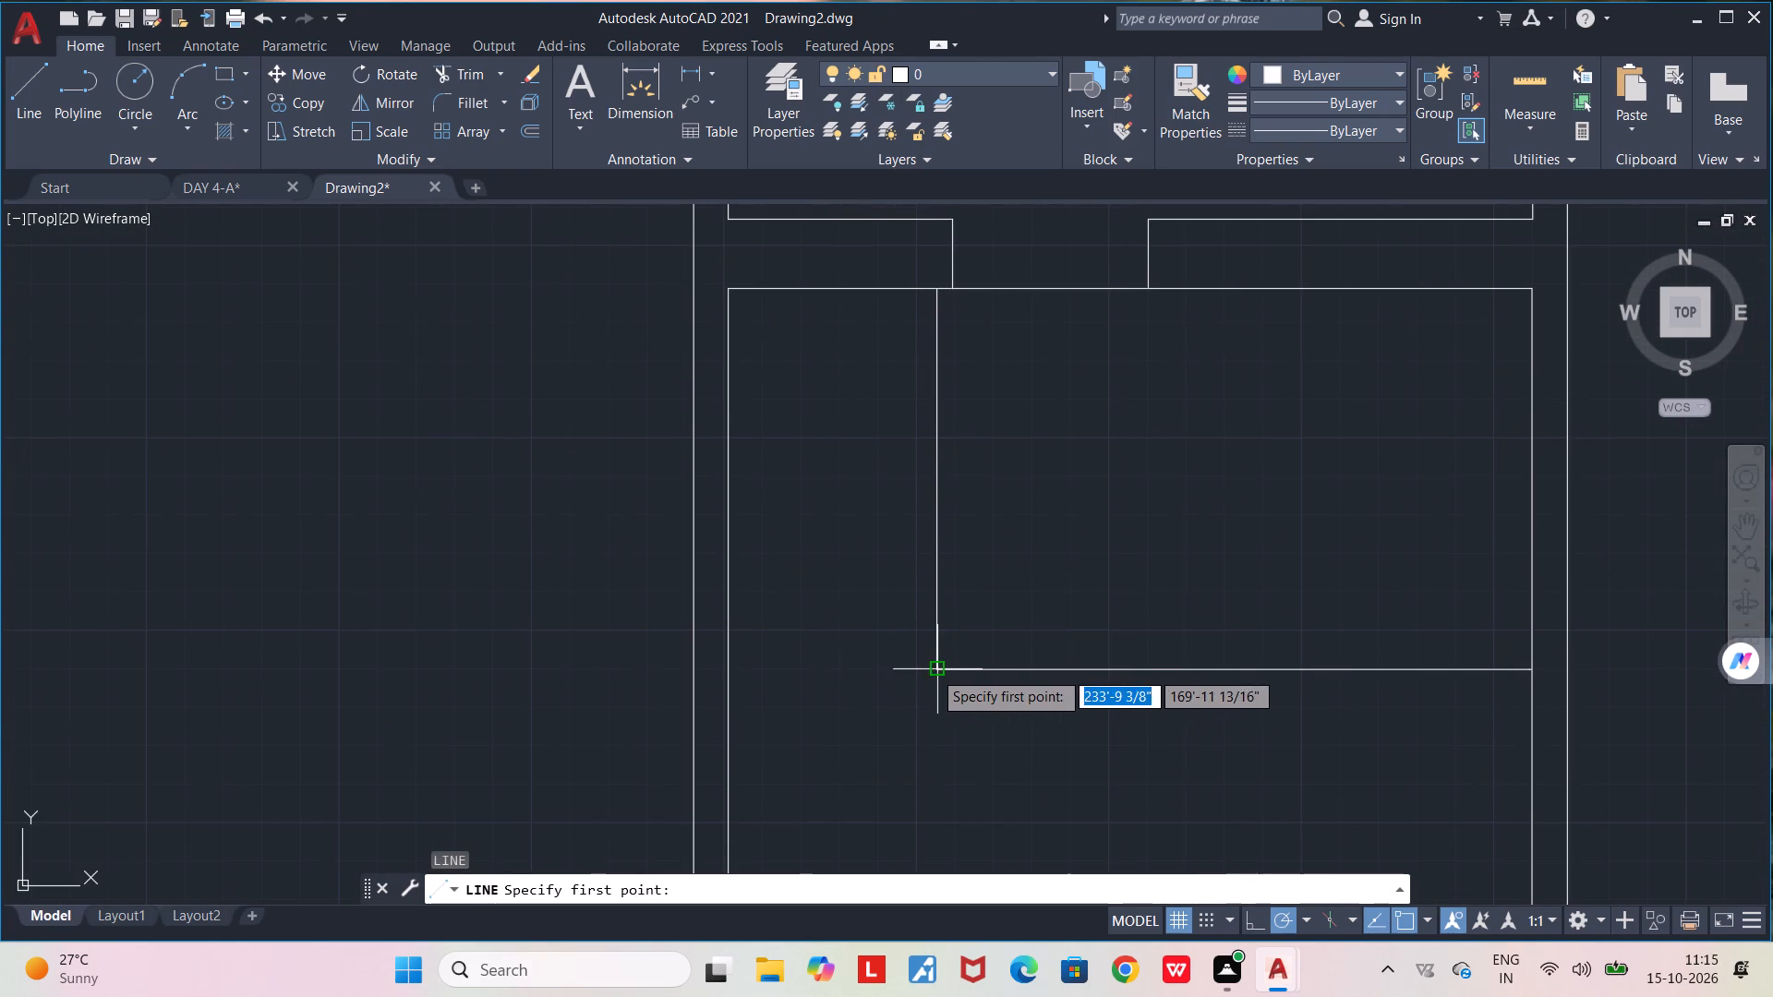
left_click(939, 673)
left_click(586, 660)
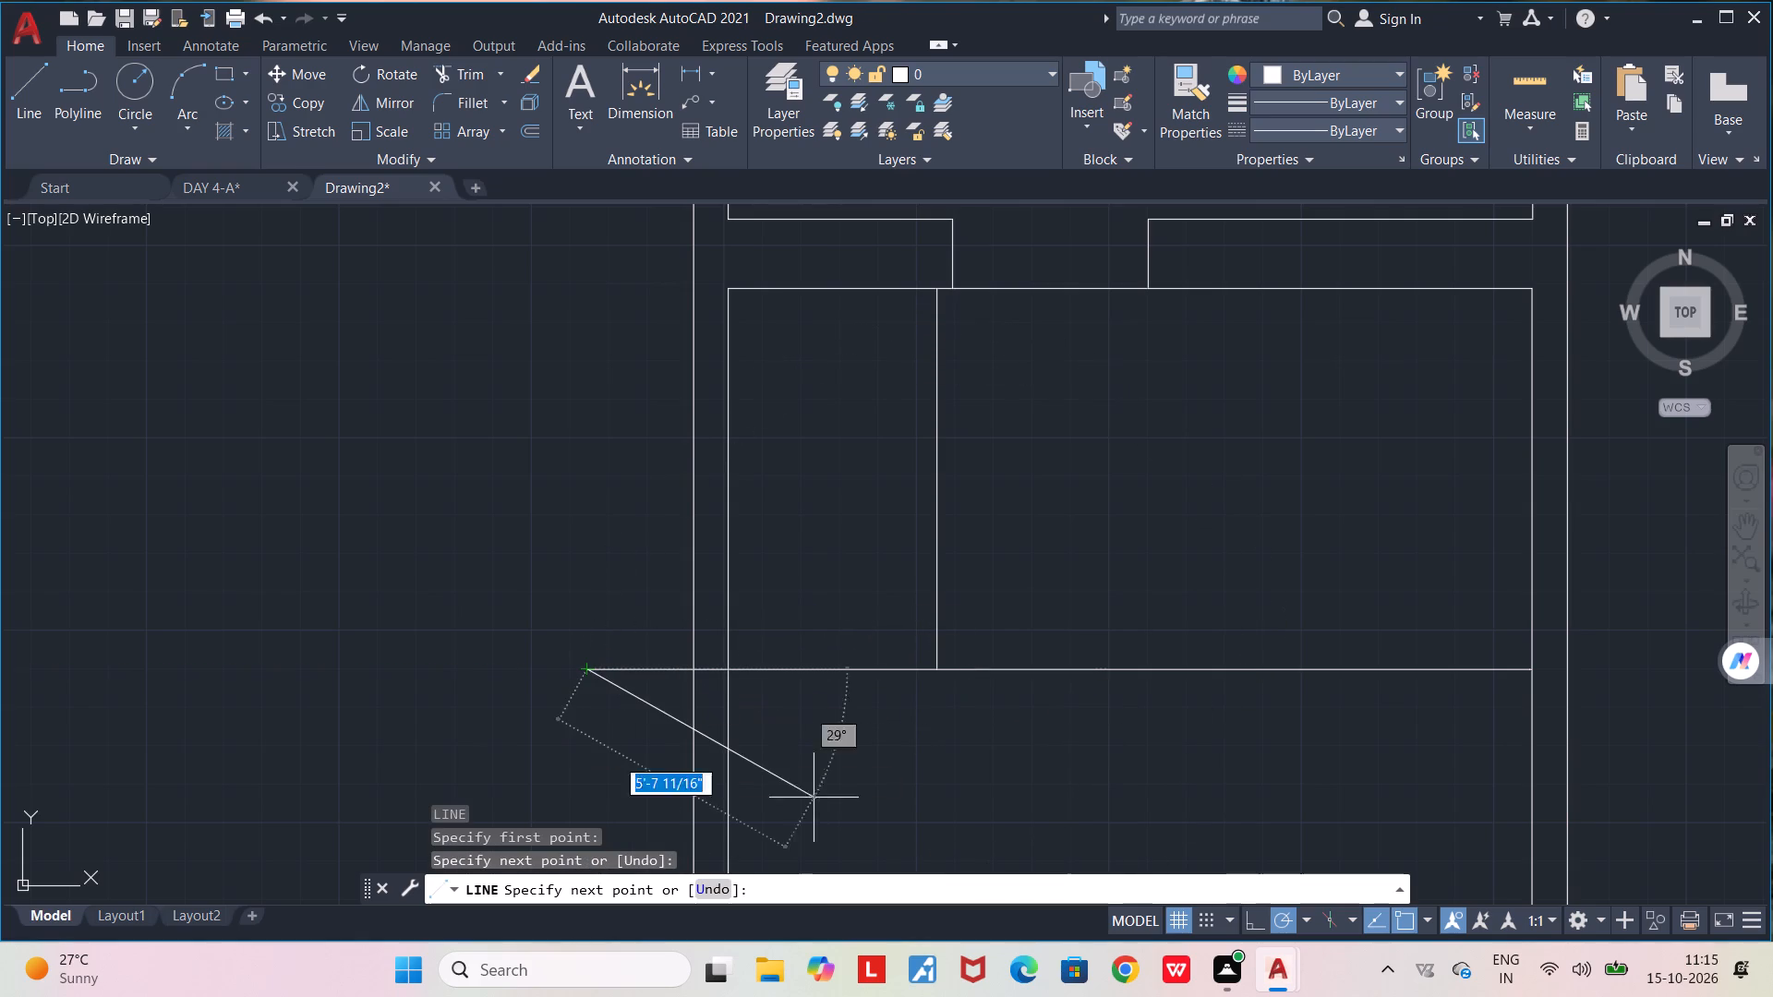
key("space")
Fence-trim the horizontal line's overshoot outside the left wall's outer face.
type("TR")
key("Return")
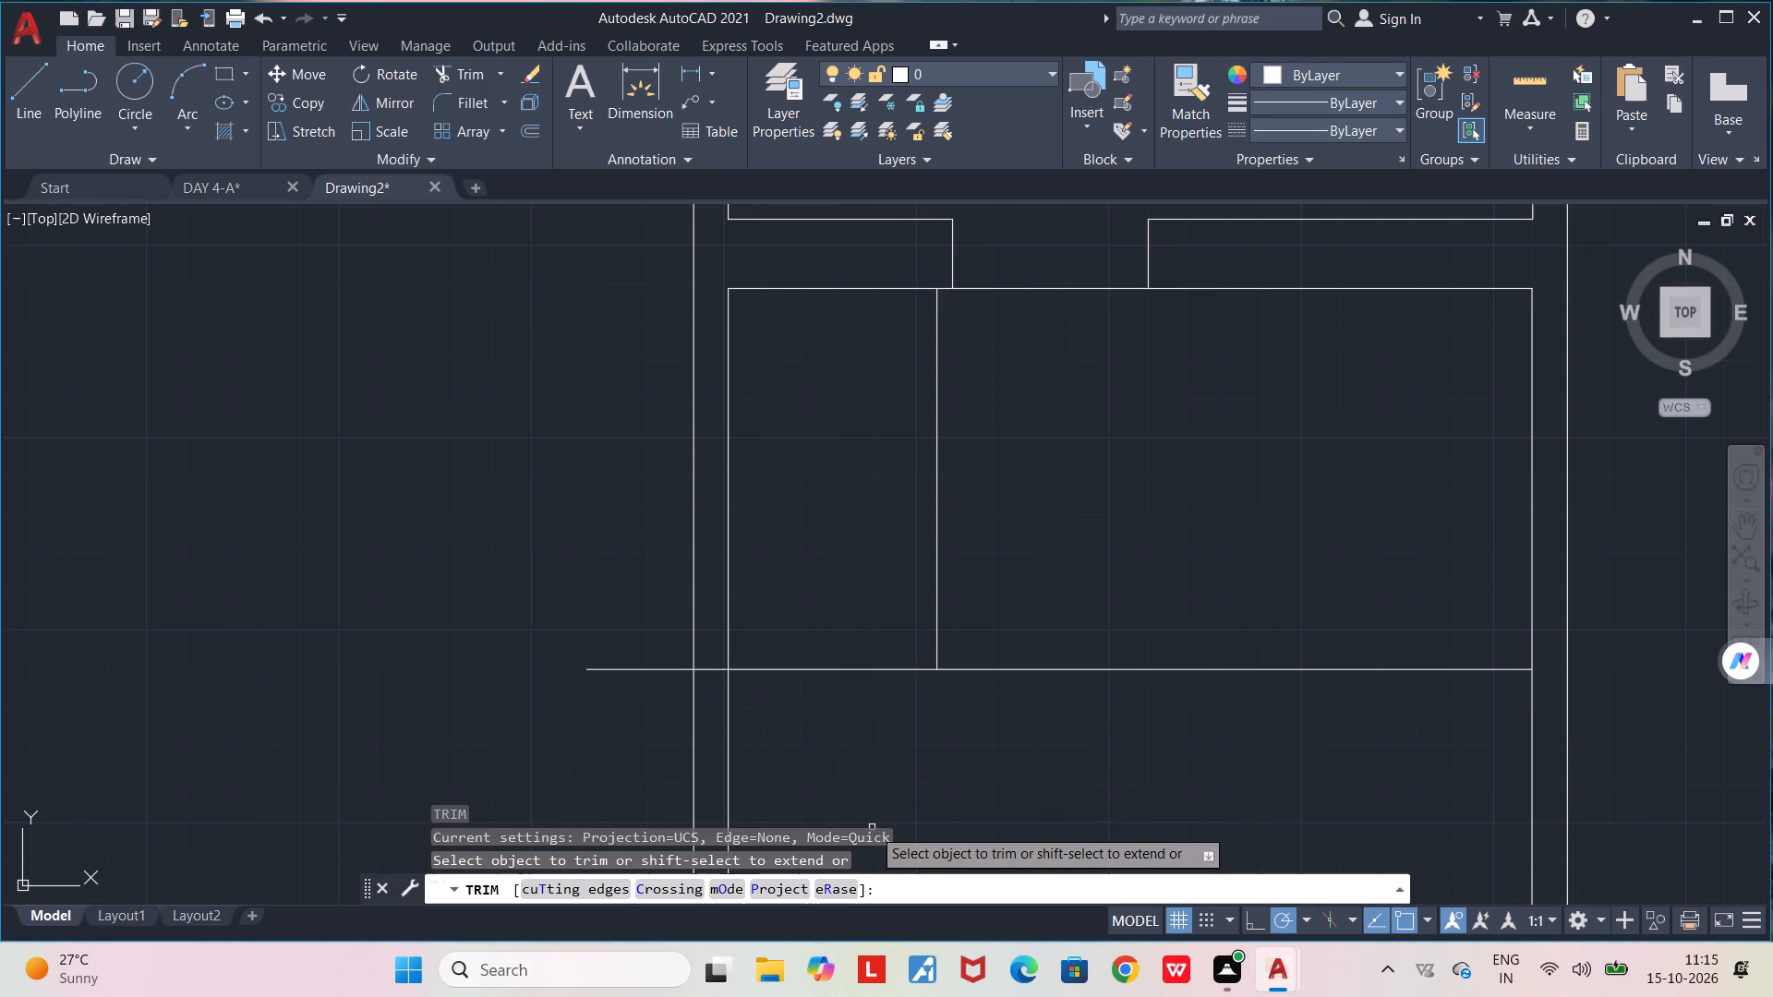
left_click_drag(645, 662, 646, 704)
scroll(646, 704, "down", 1)
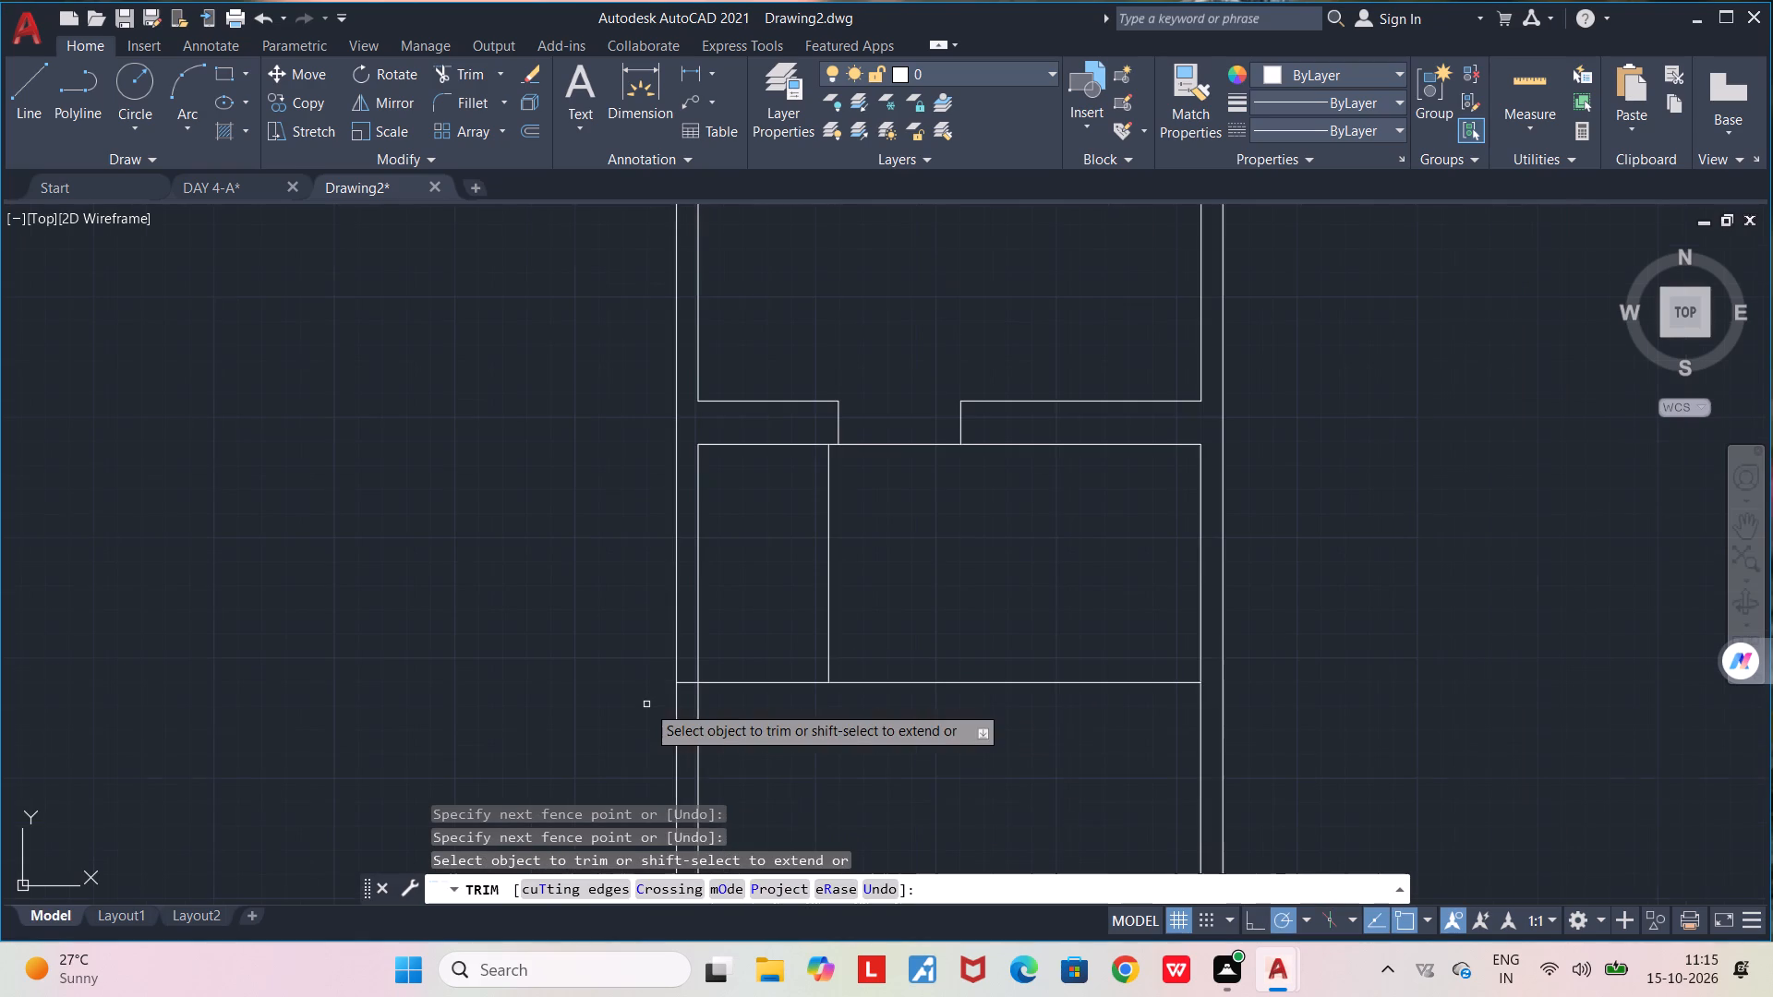
middle_click_drag(881, 764, 920, 543)
scroll(920, 543, "down", 2)
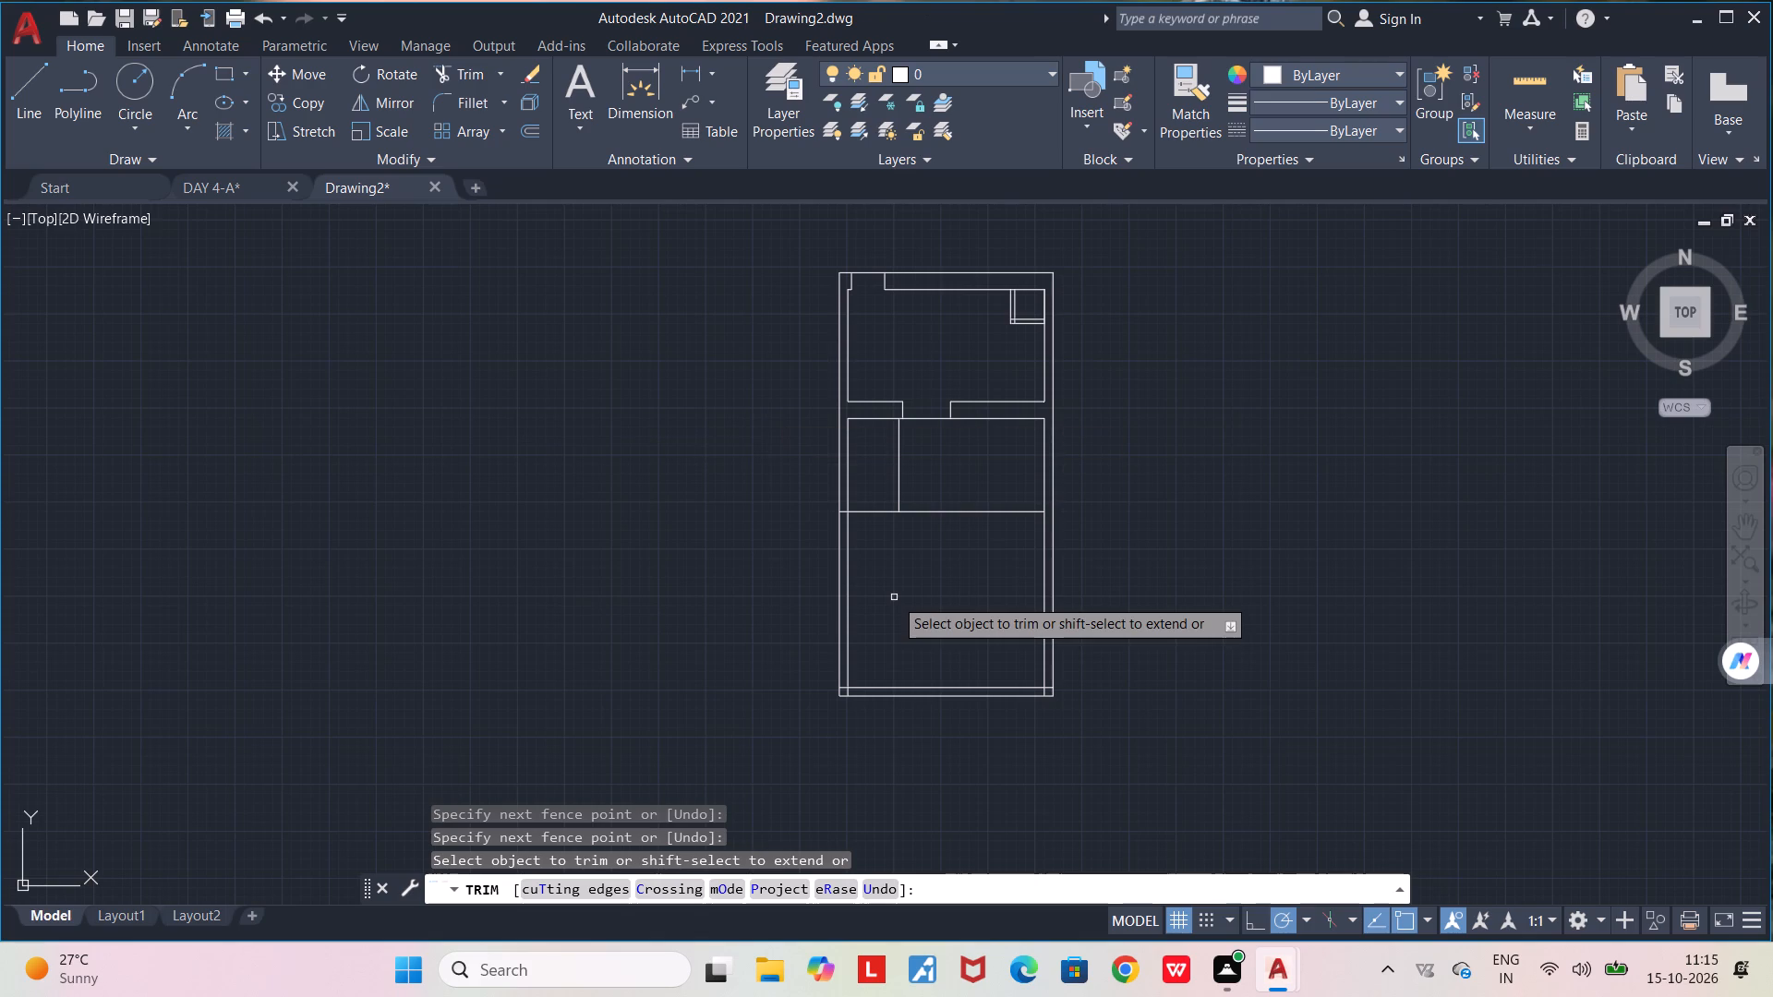
key("space")
Draw a 10' line down from the new room's lower-right corner, alongside the right wall's inner face.
key("l")
key("Return")
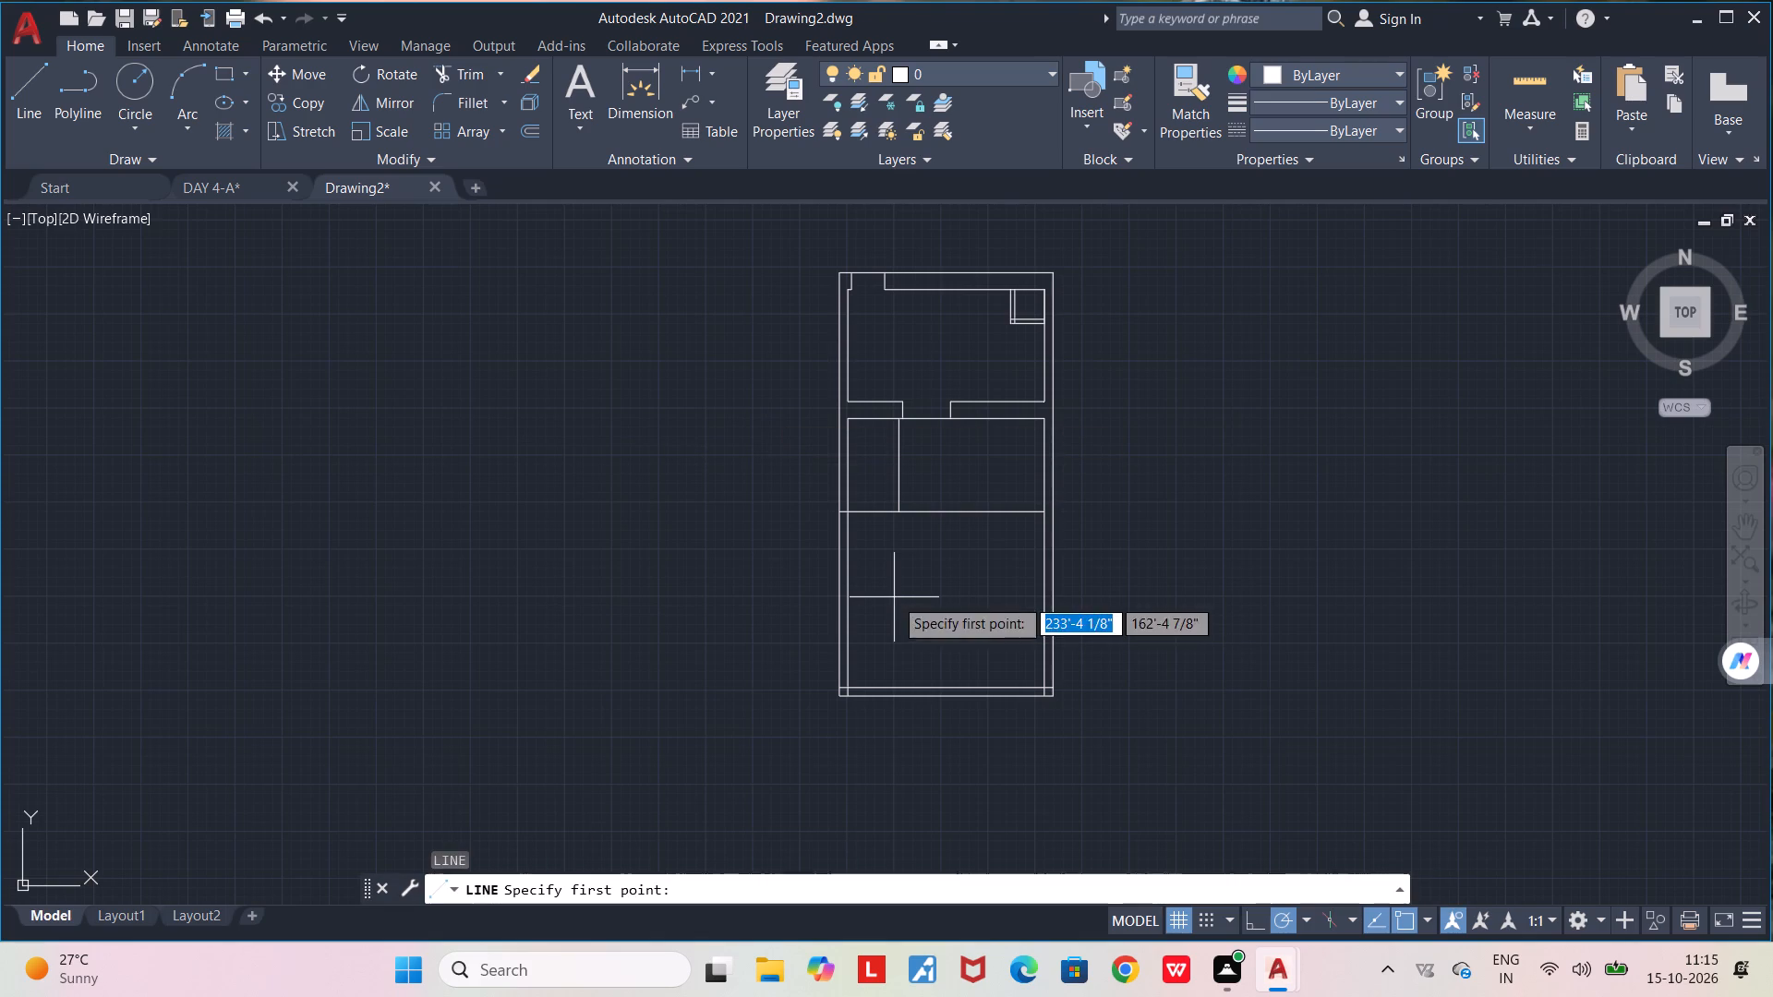
scroll(1039, 525, "up", 2)
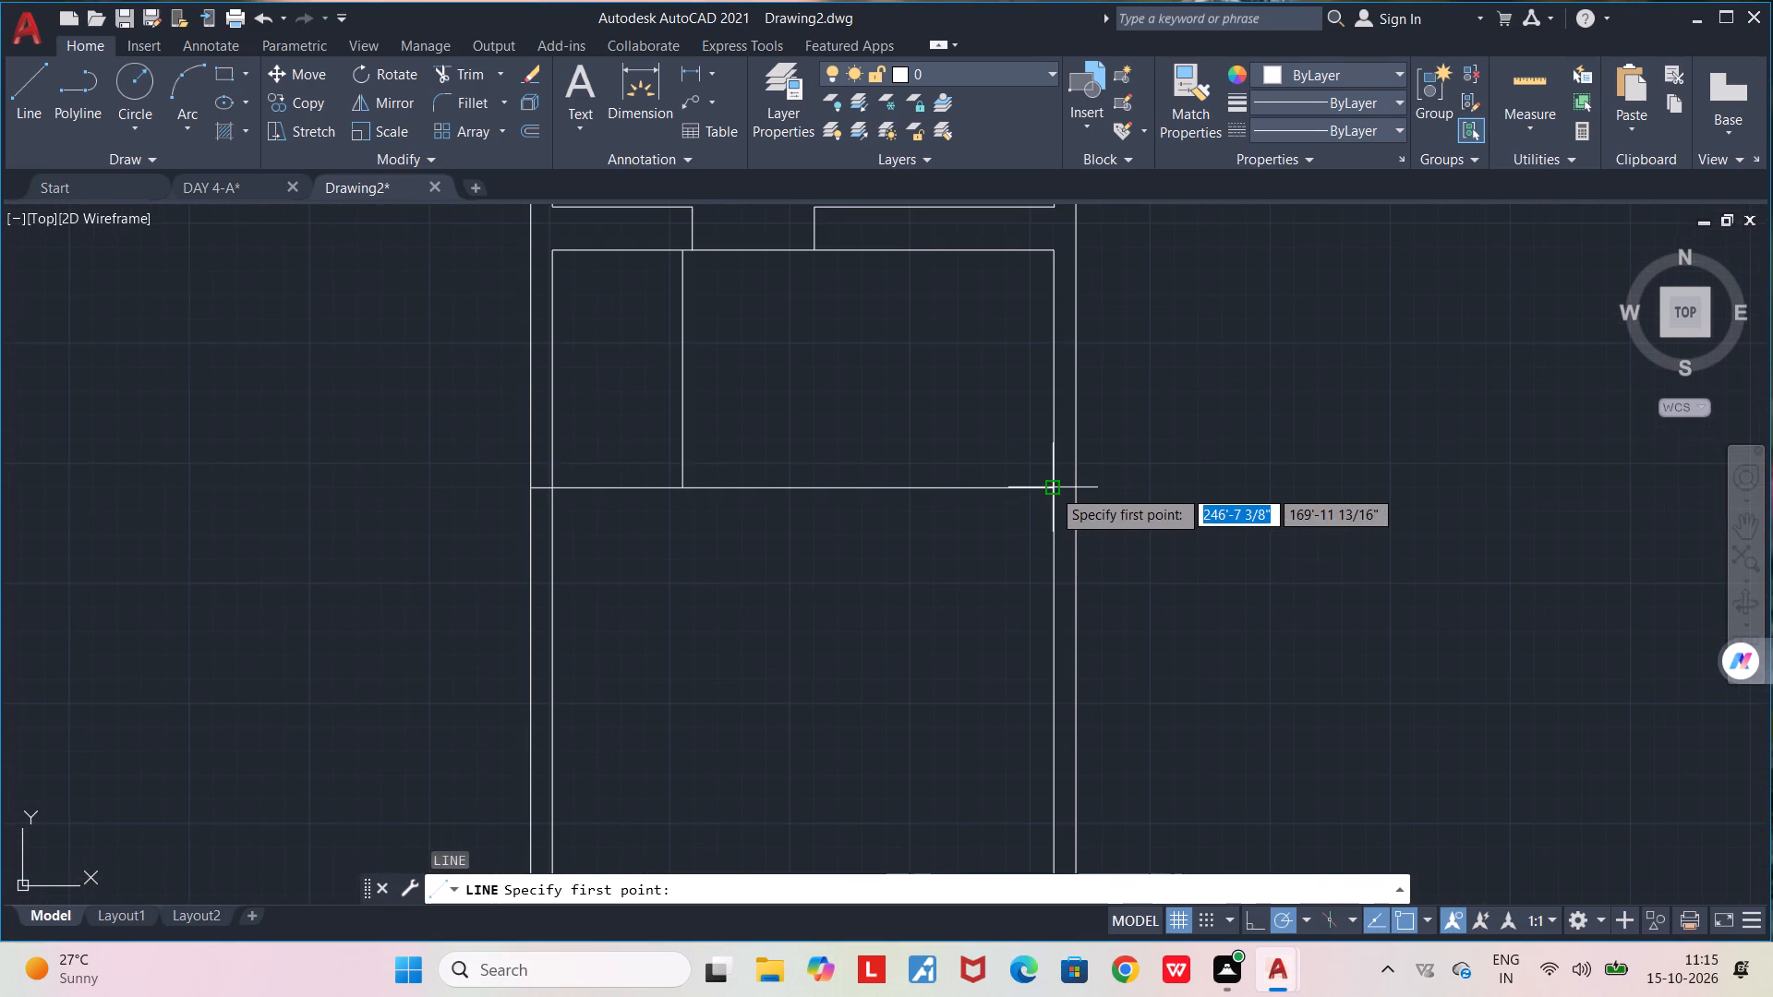
left_click(1052, 488)
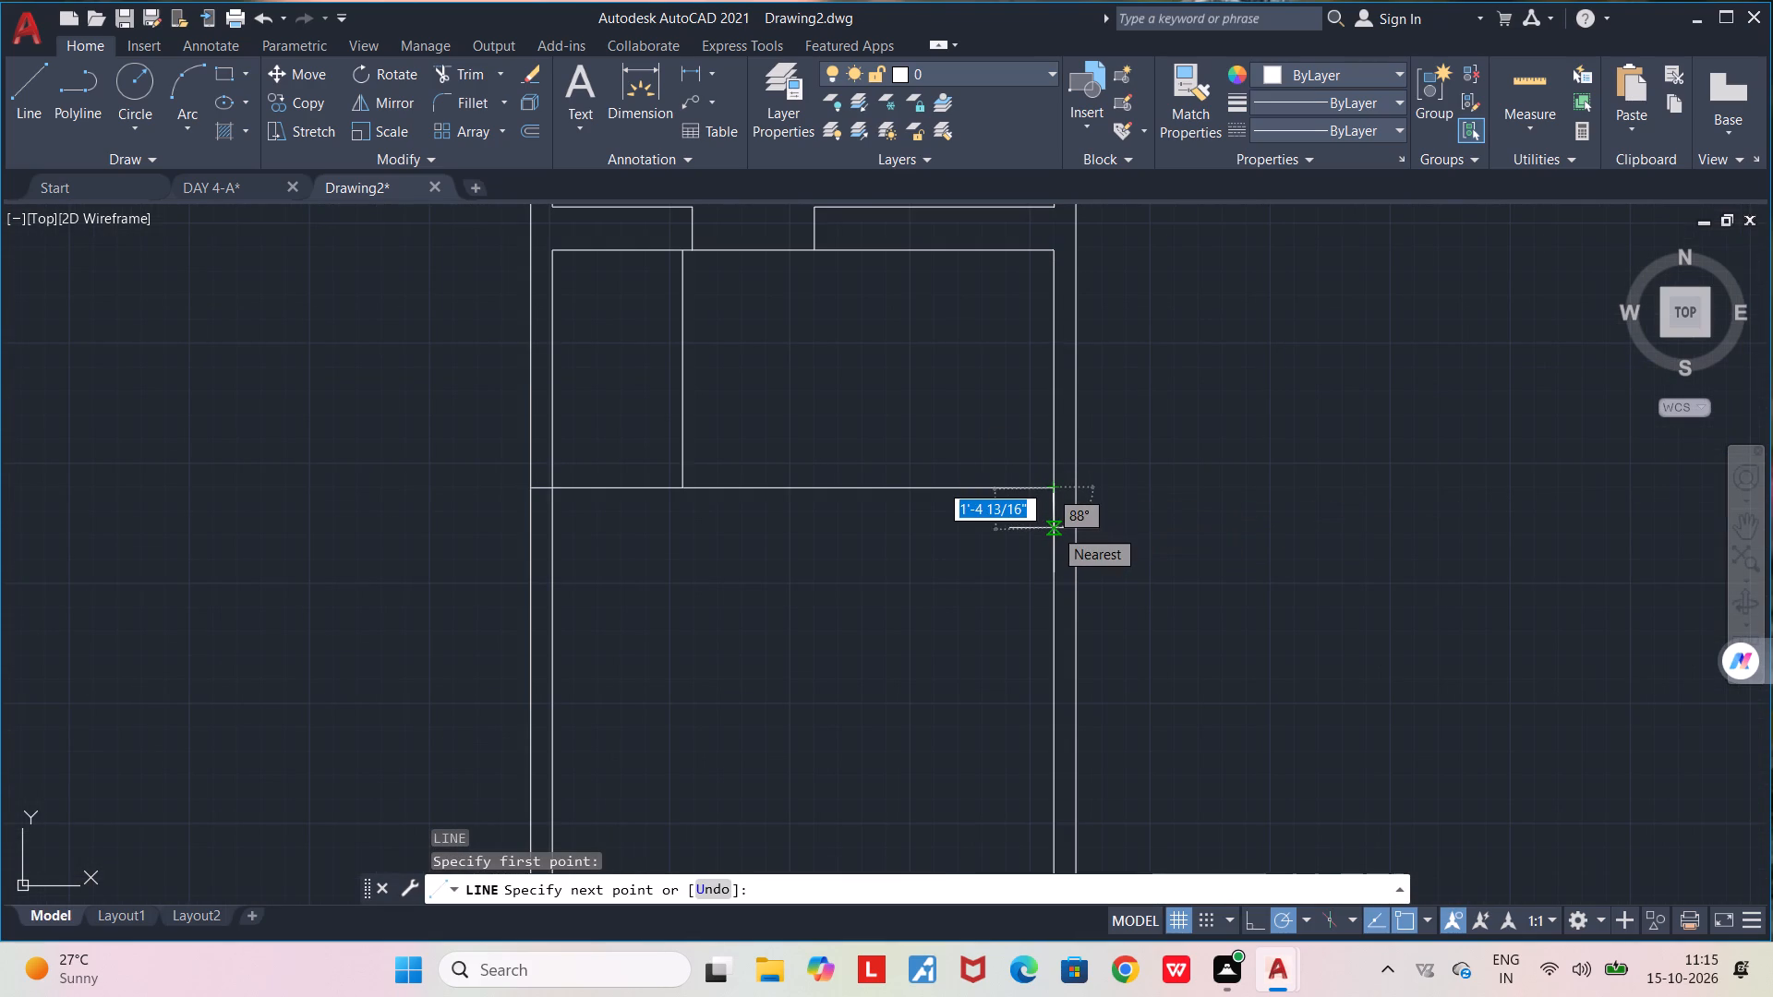
type("10")
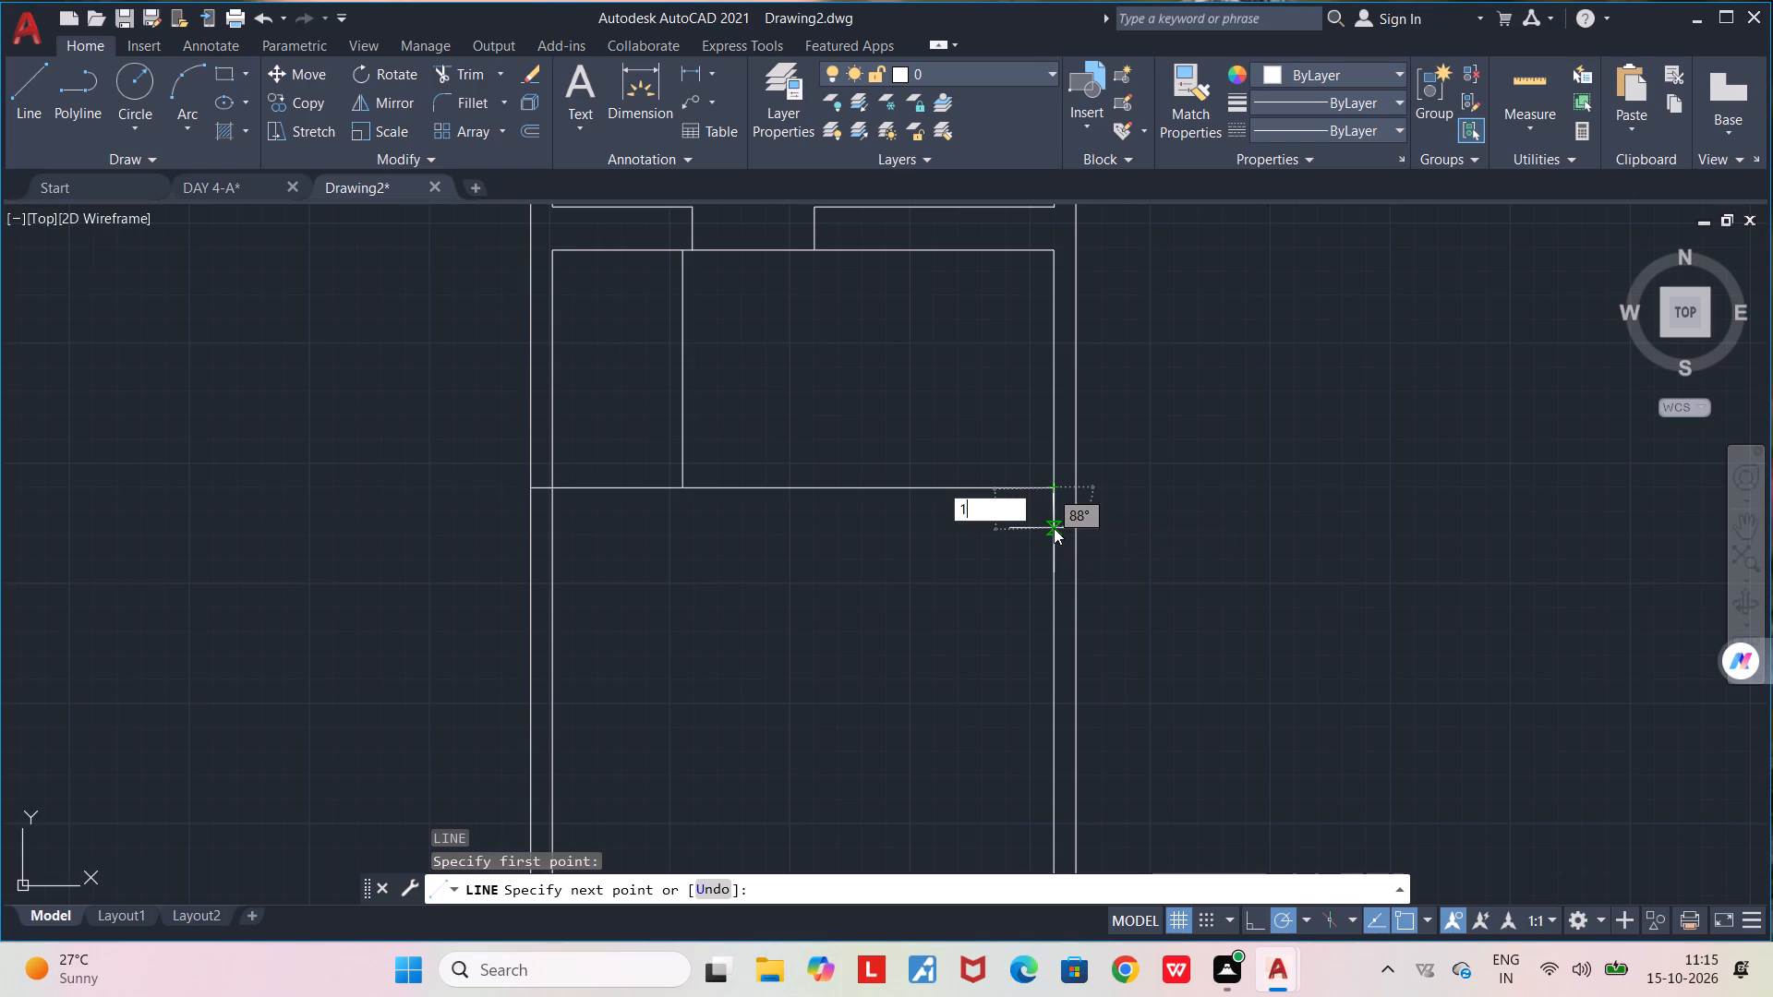
key("apostrophe")
key("Return")
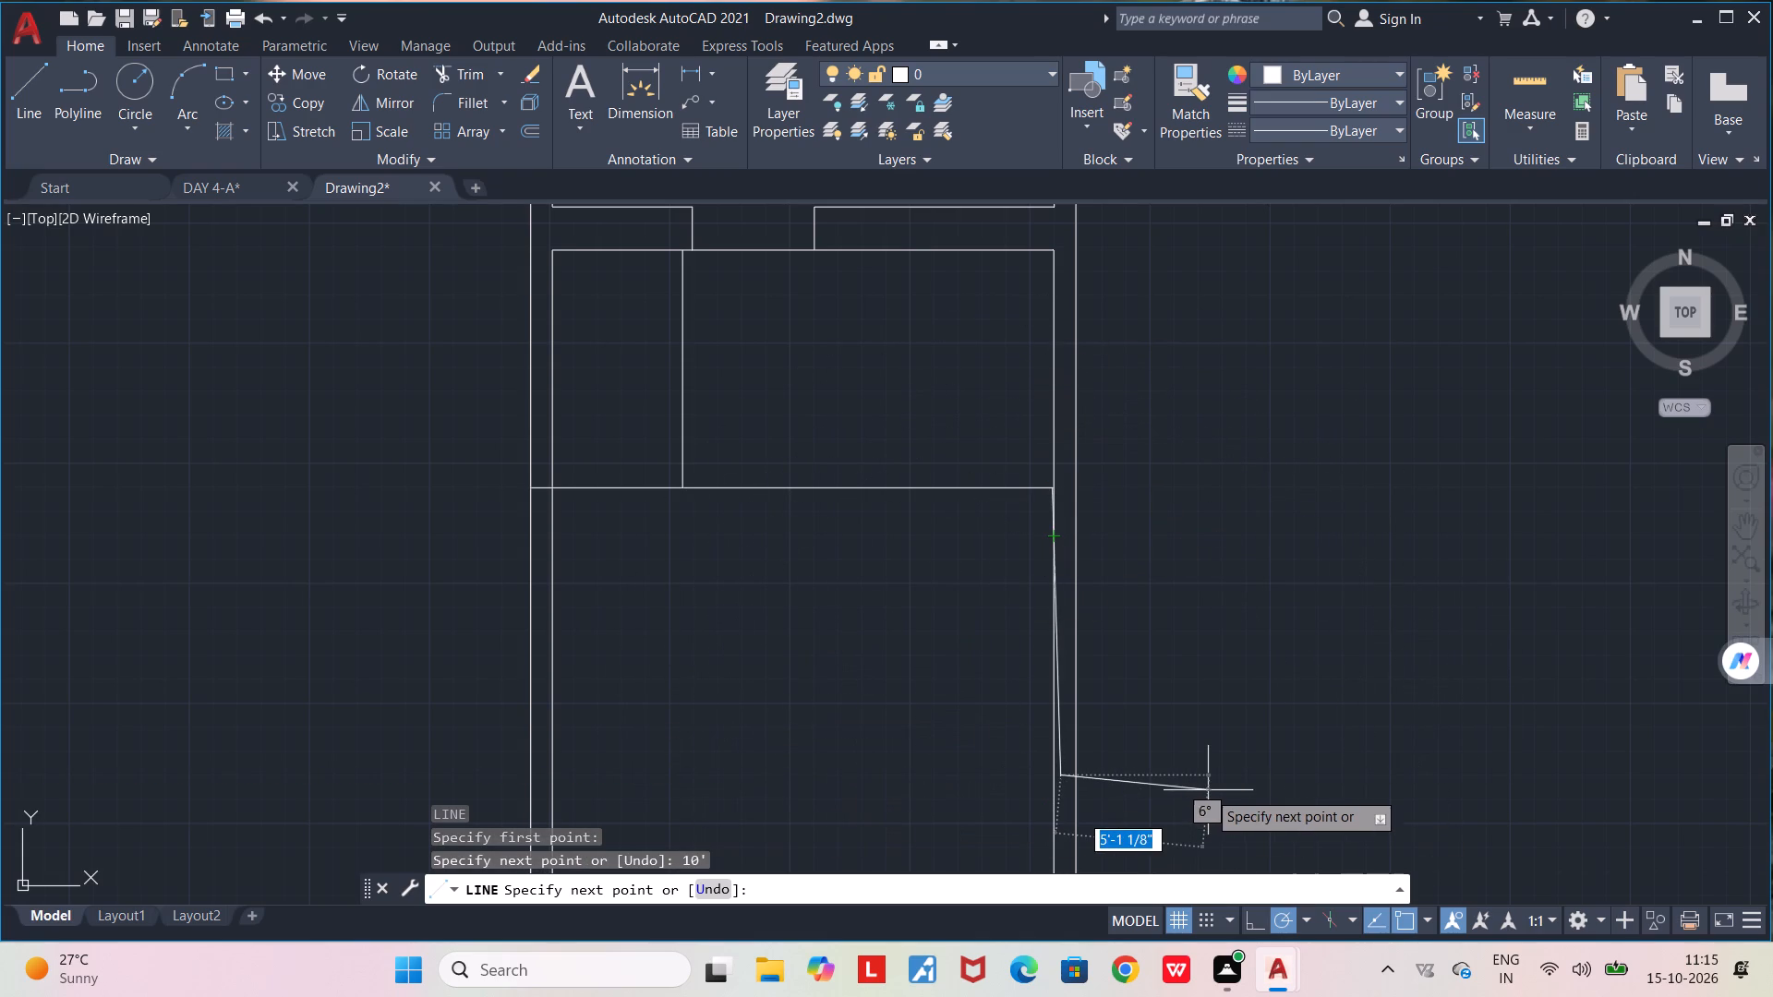
key("space")
Draw a short horizontal line from the 10' line's lower end across the right wall's inner face.
scroll(1042, 787, "up", 4)
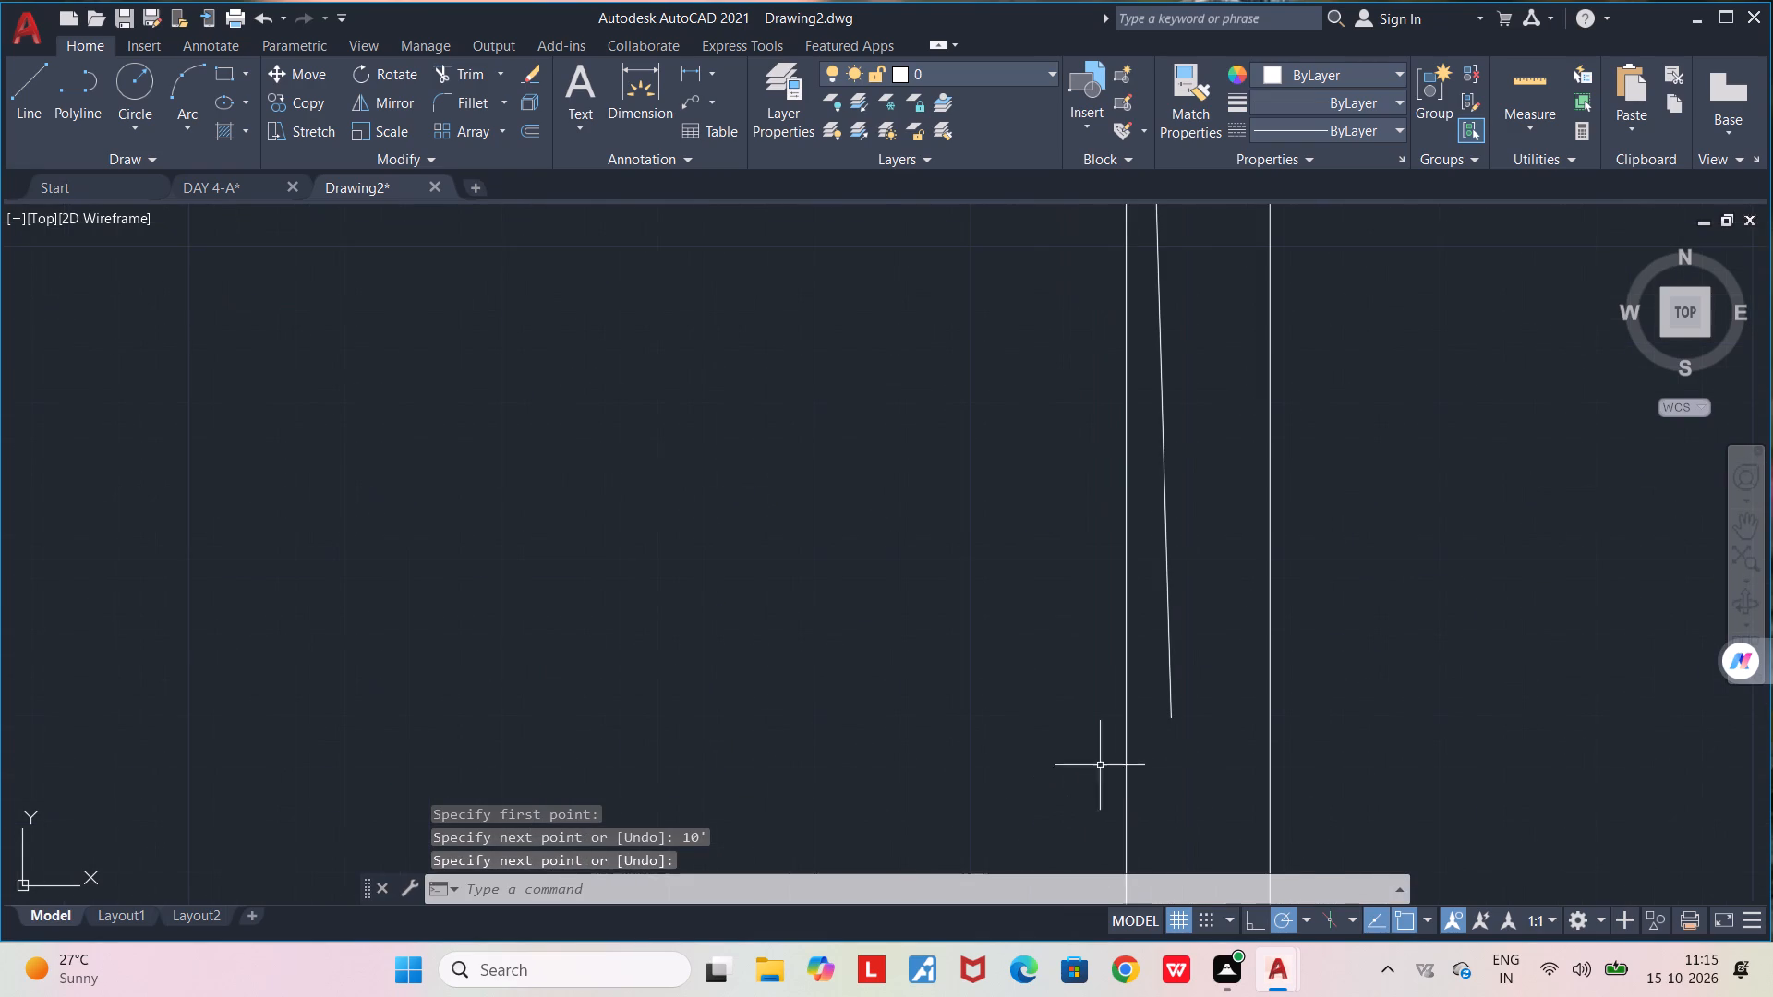
key("l")
key("Return")
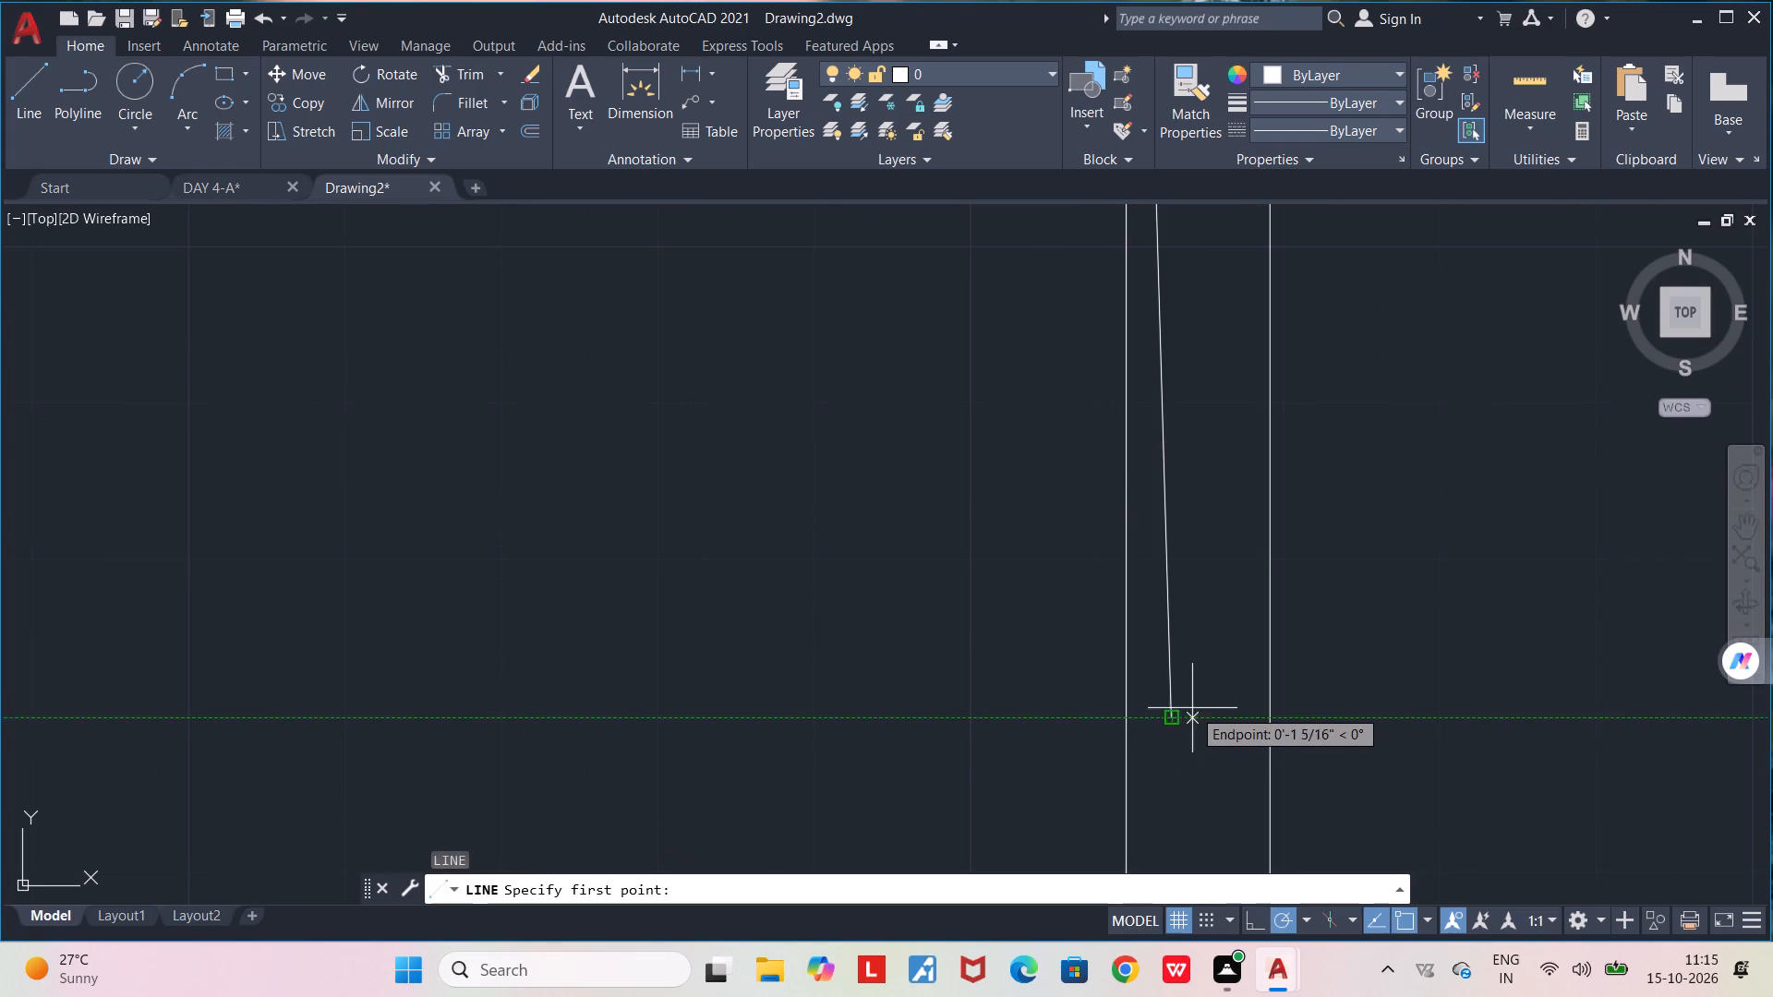
left_click(1177, 715)
left_click(1080, 714)
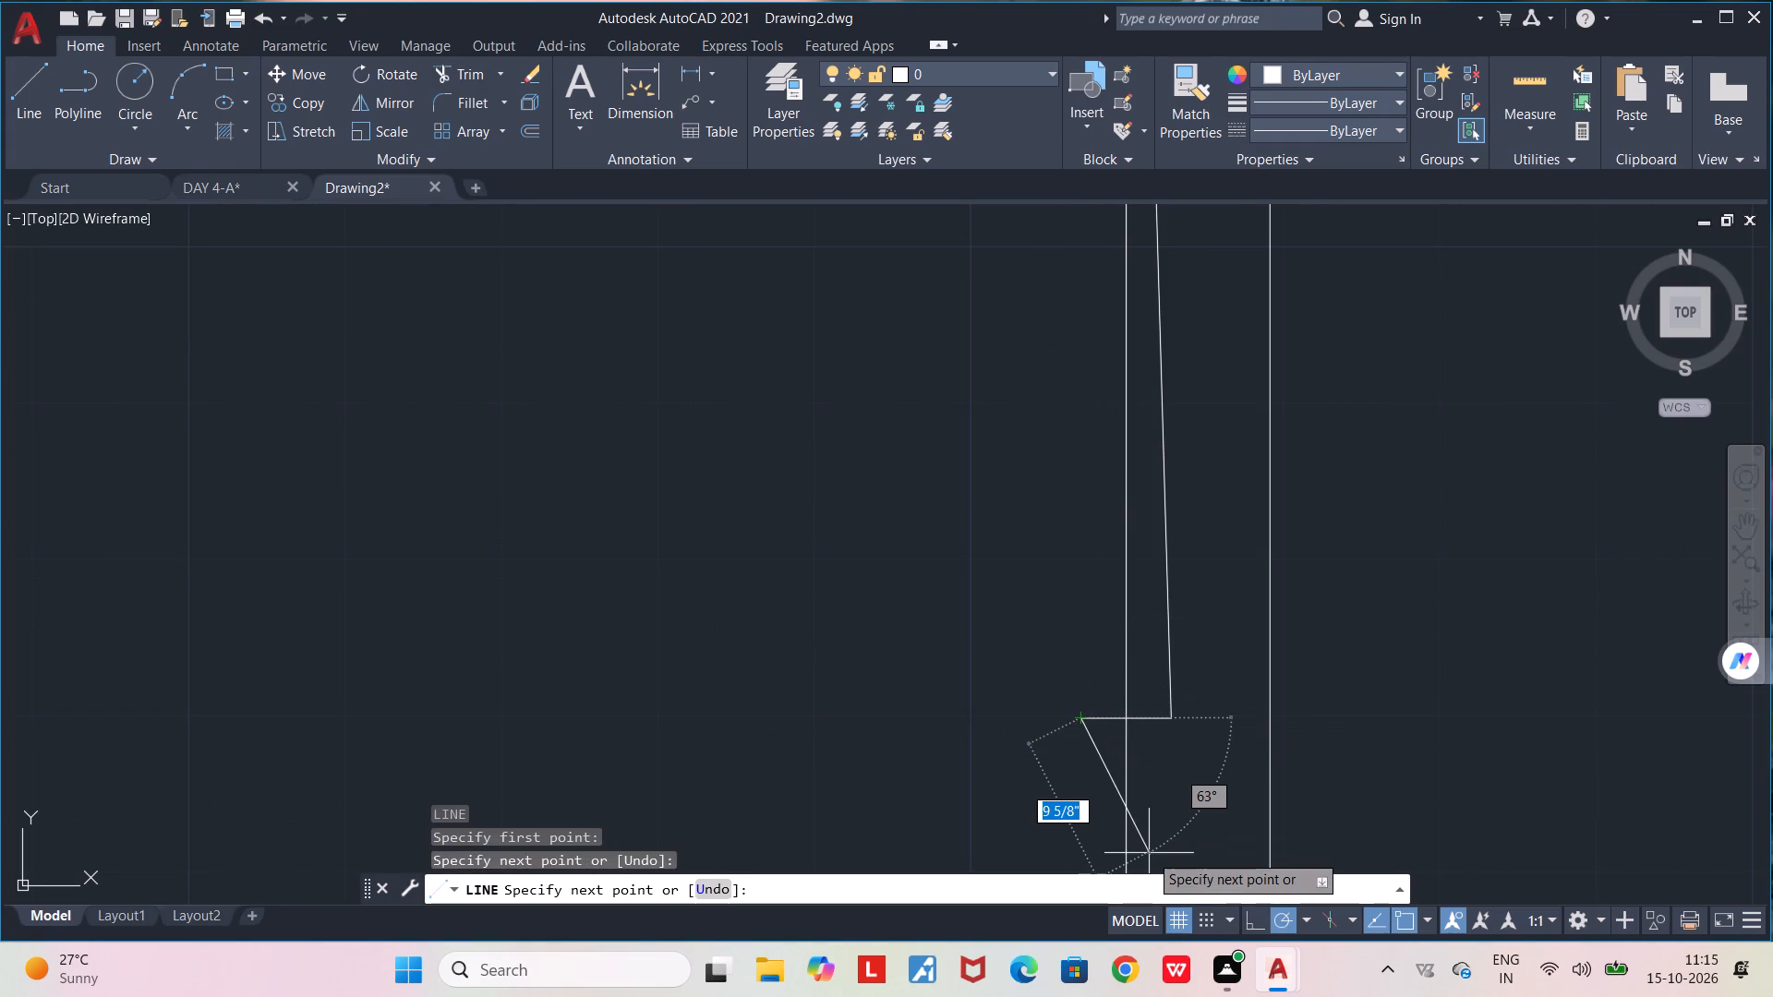
key("space")
Erase the 10' guide line beside the right wall's inner face.
key("space")
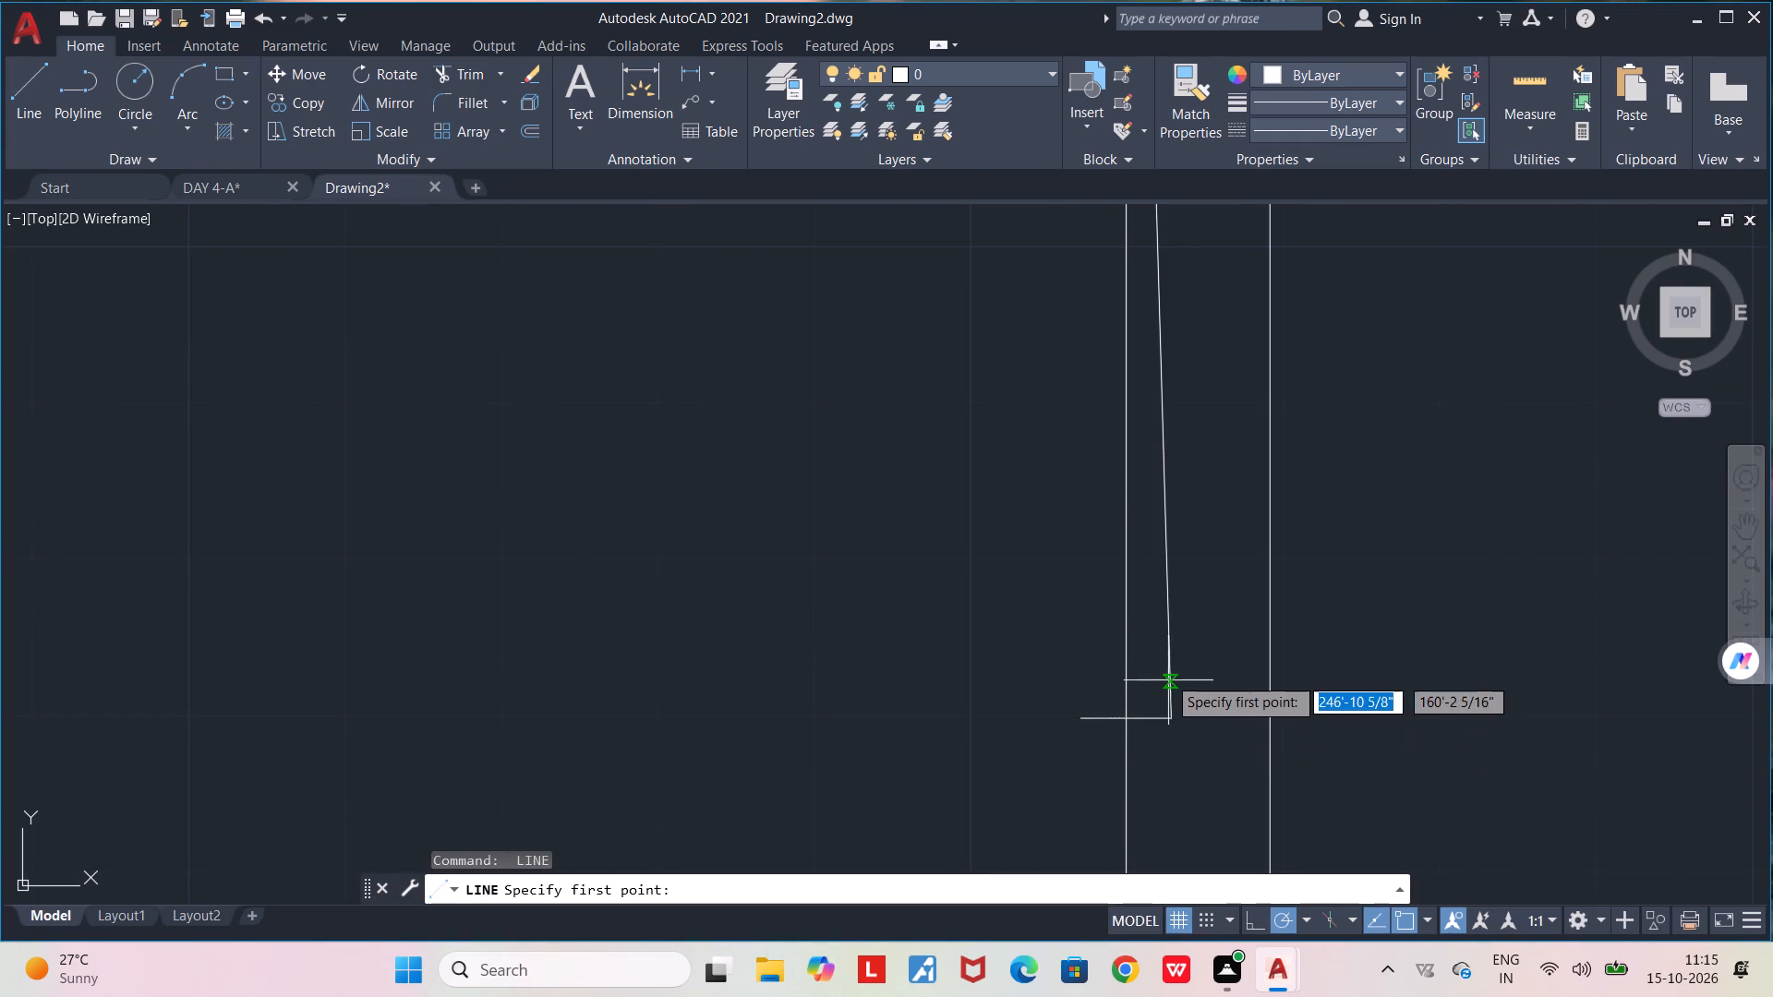
key("Escape")
left_click(1168, 668)
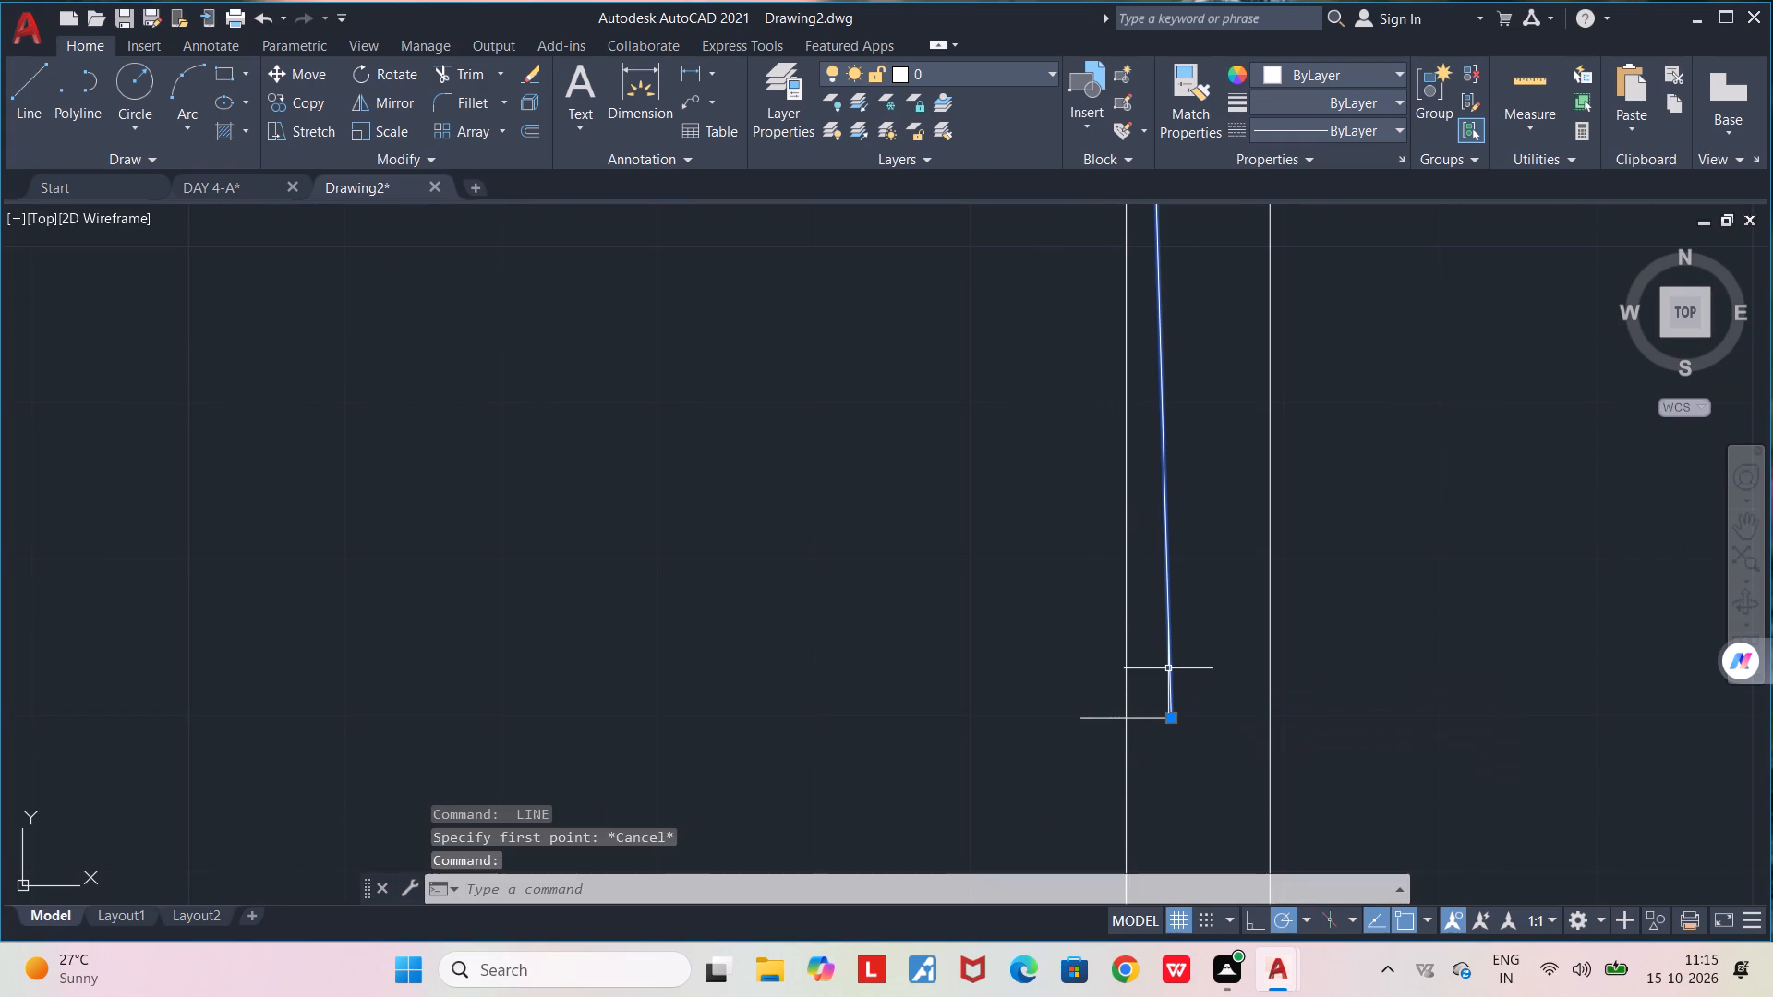
key("Delete")
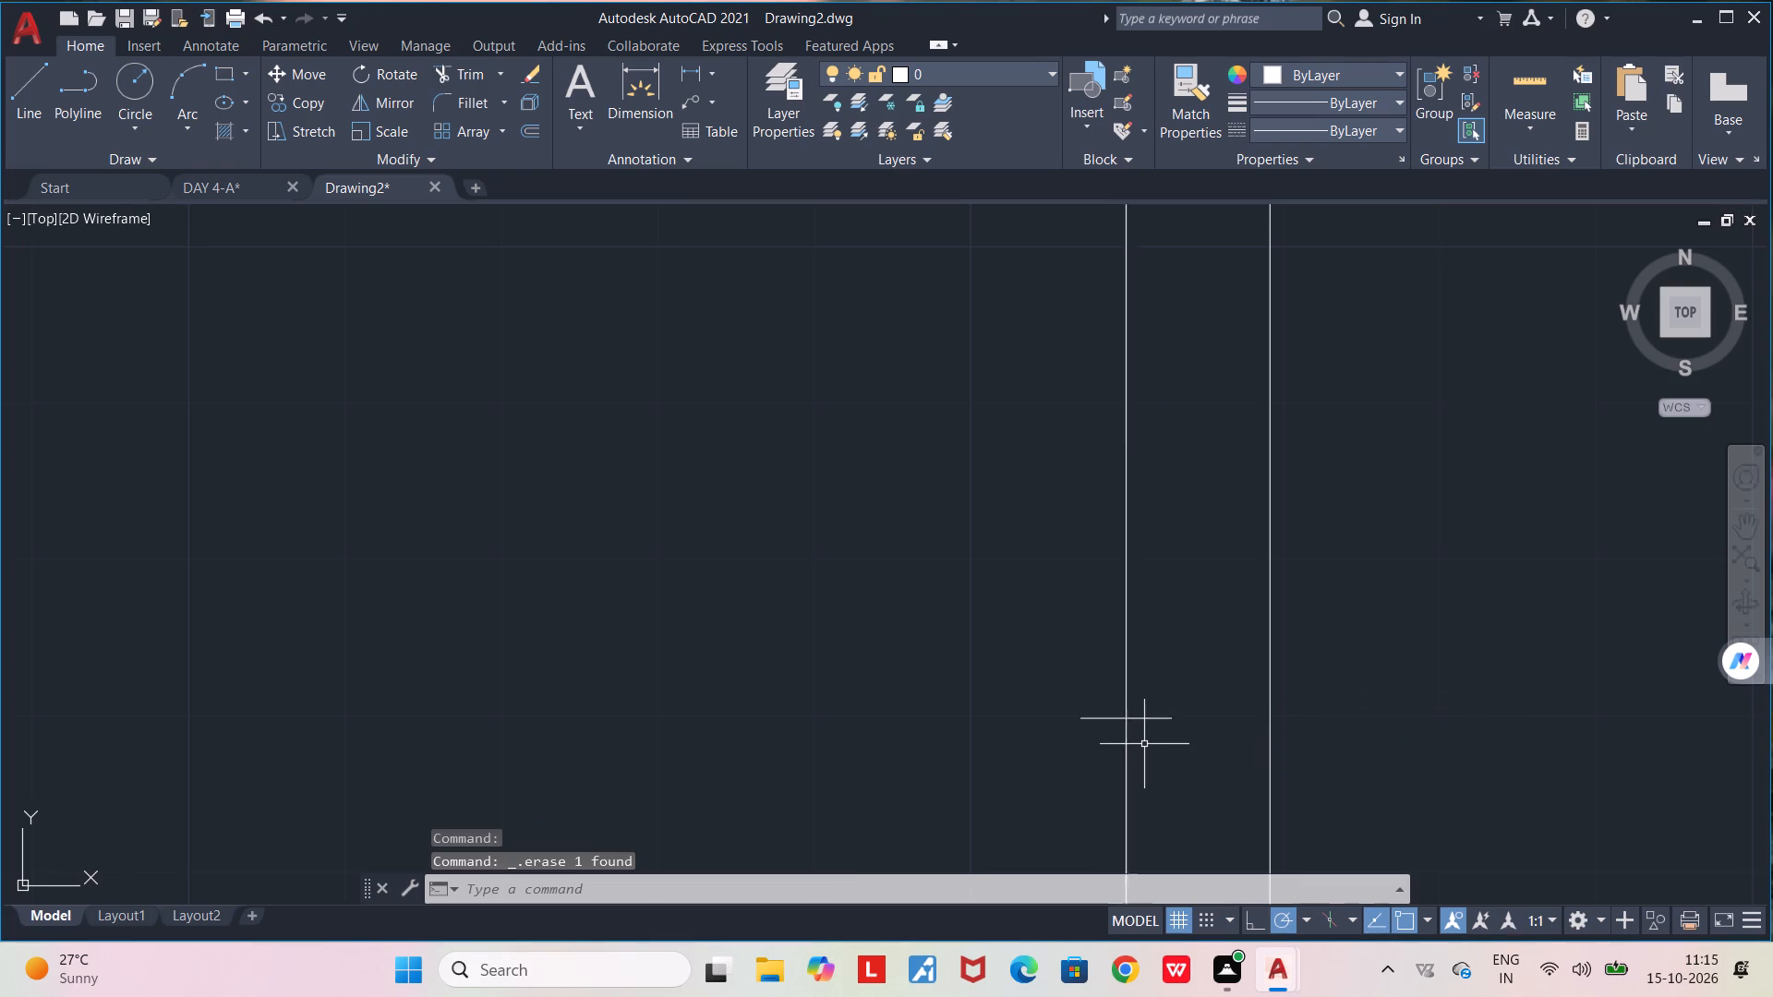
Trim the part of the short horizontal line that projects into the room from the right wall's inner face.
scroll(1144, 744, "up", 3)
type("TR")
key("Return")
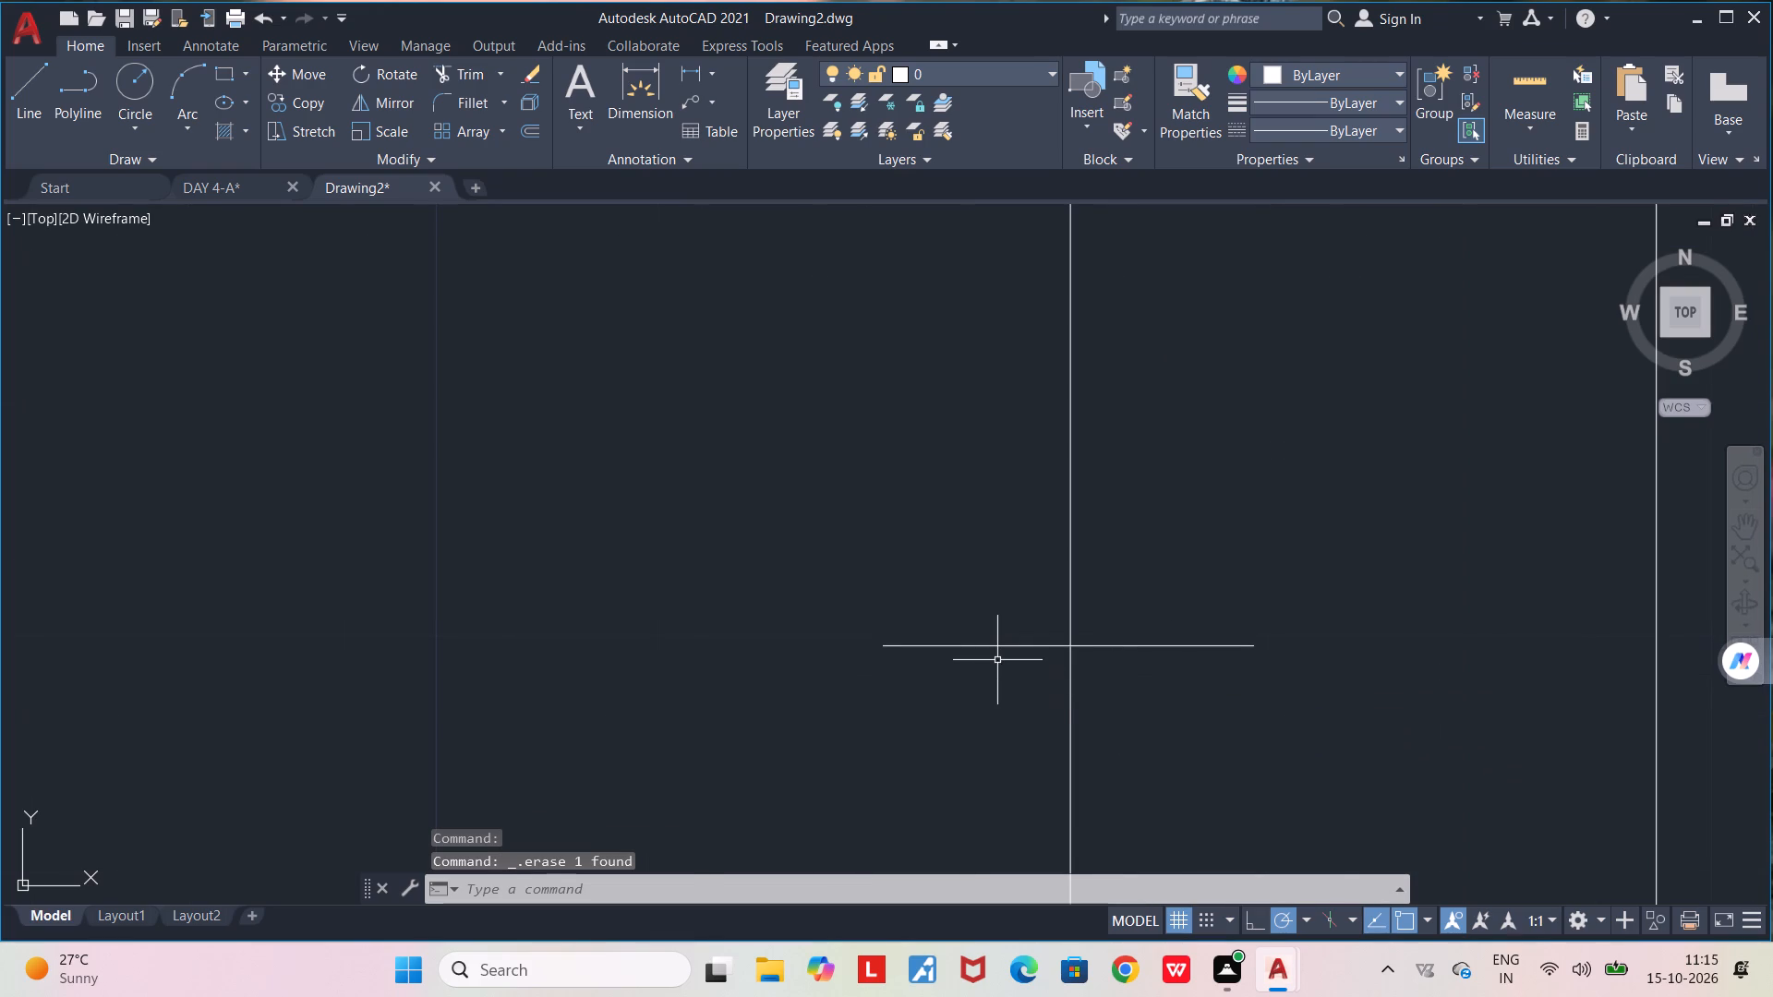
left_click(997, 652)
left_click_drag(996, 646, 996, 620)
left_click_drag(999, 653, 1002, 678)
left_click(993, 646)
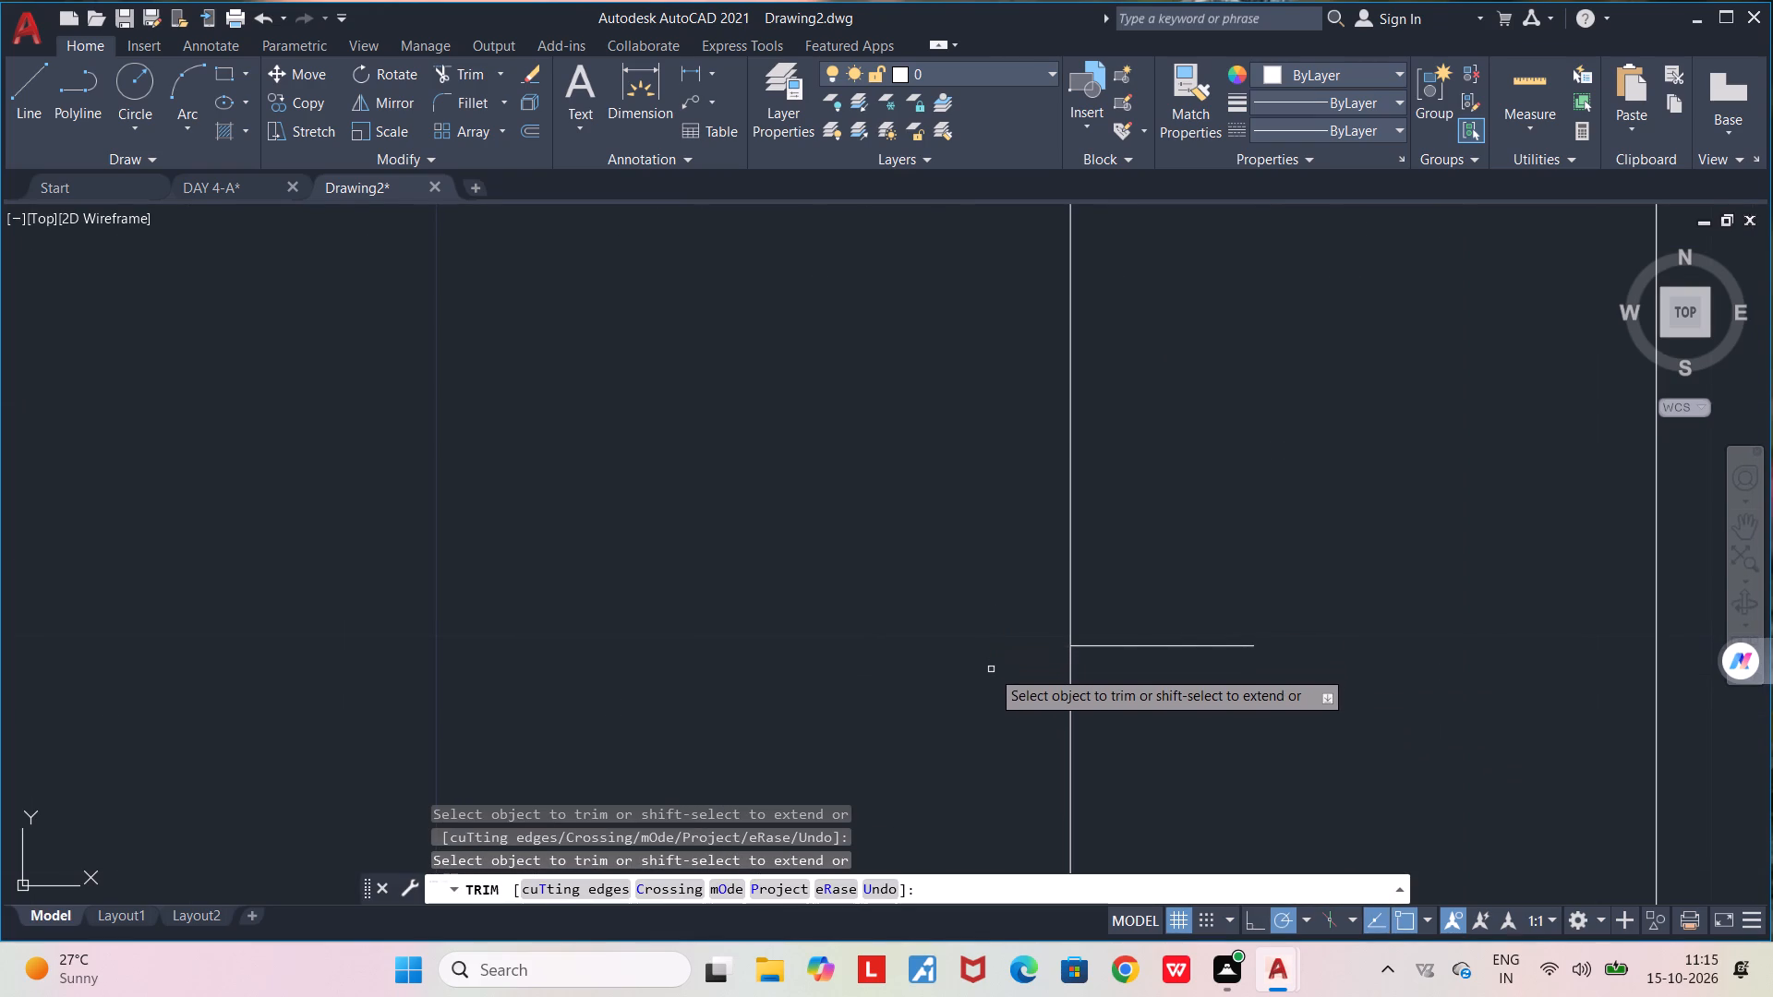
scroll(991, 670, "down", 2)
key("space")
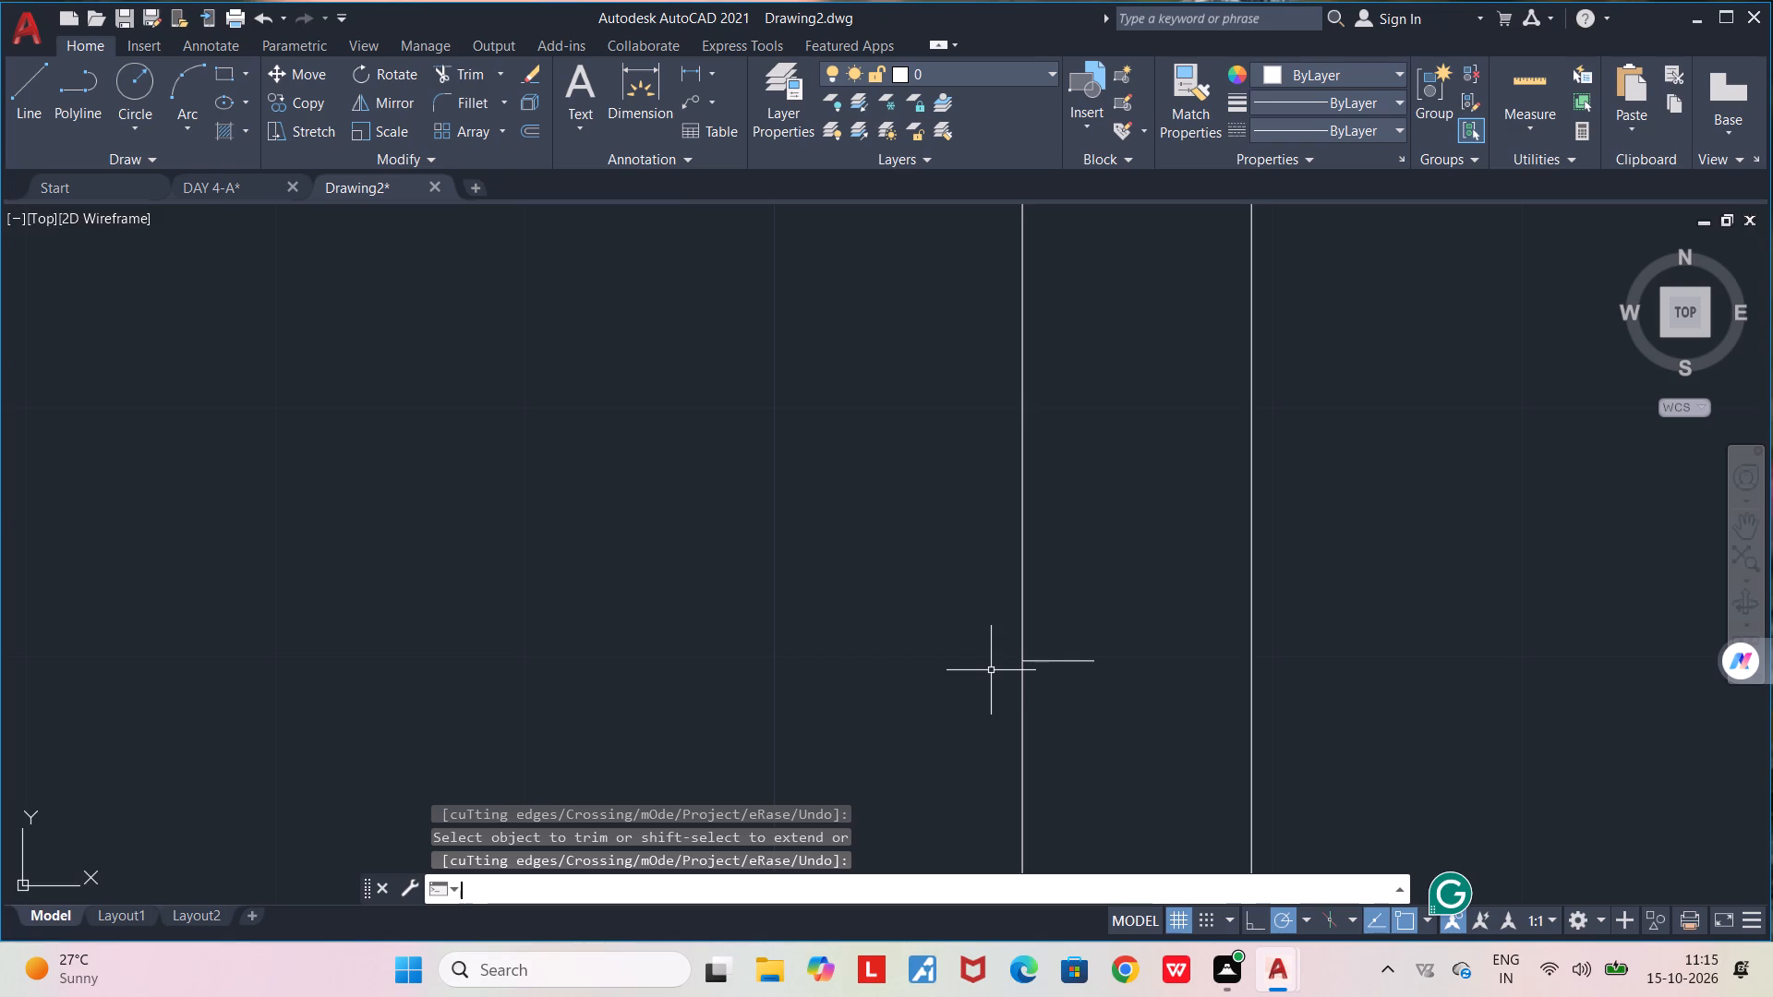
Draw a 12'10" line leftward from the stub at the right wall's inner face, then up to the upper room's lower-left corner.
key("l")
key("Return")
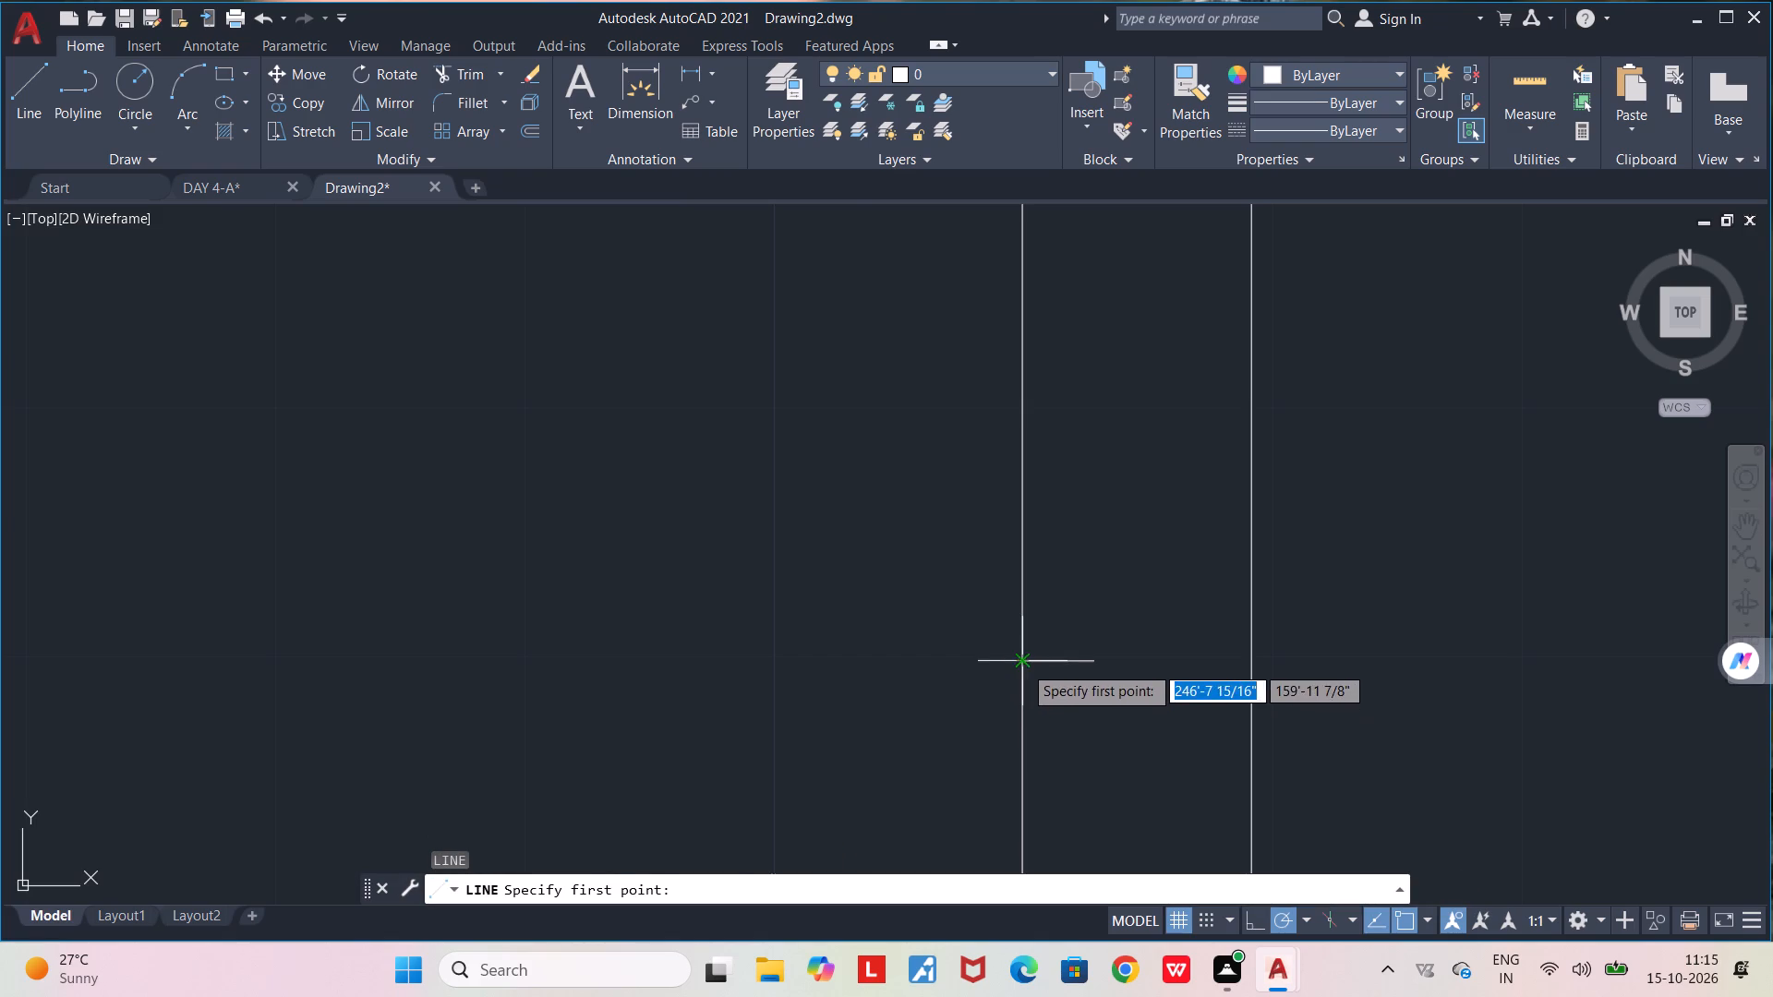
left_click(1023, 665)
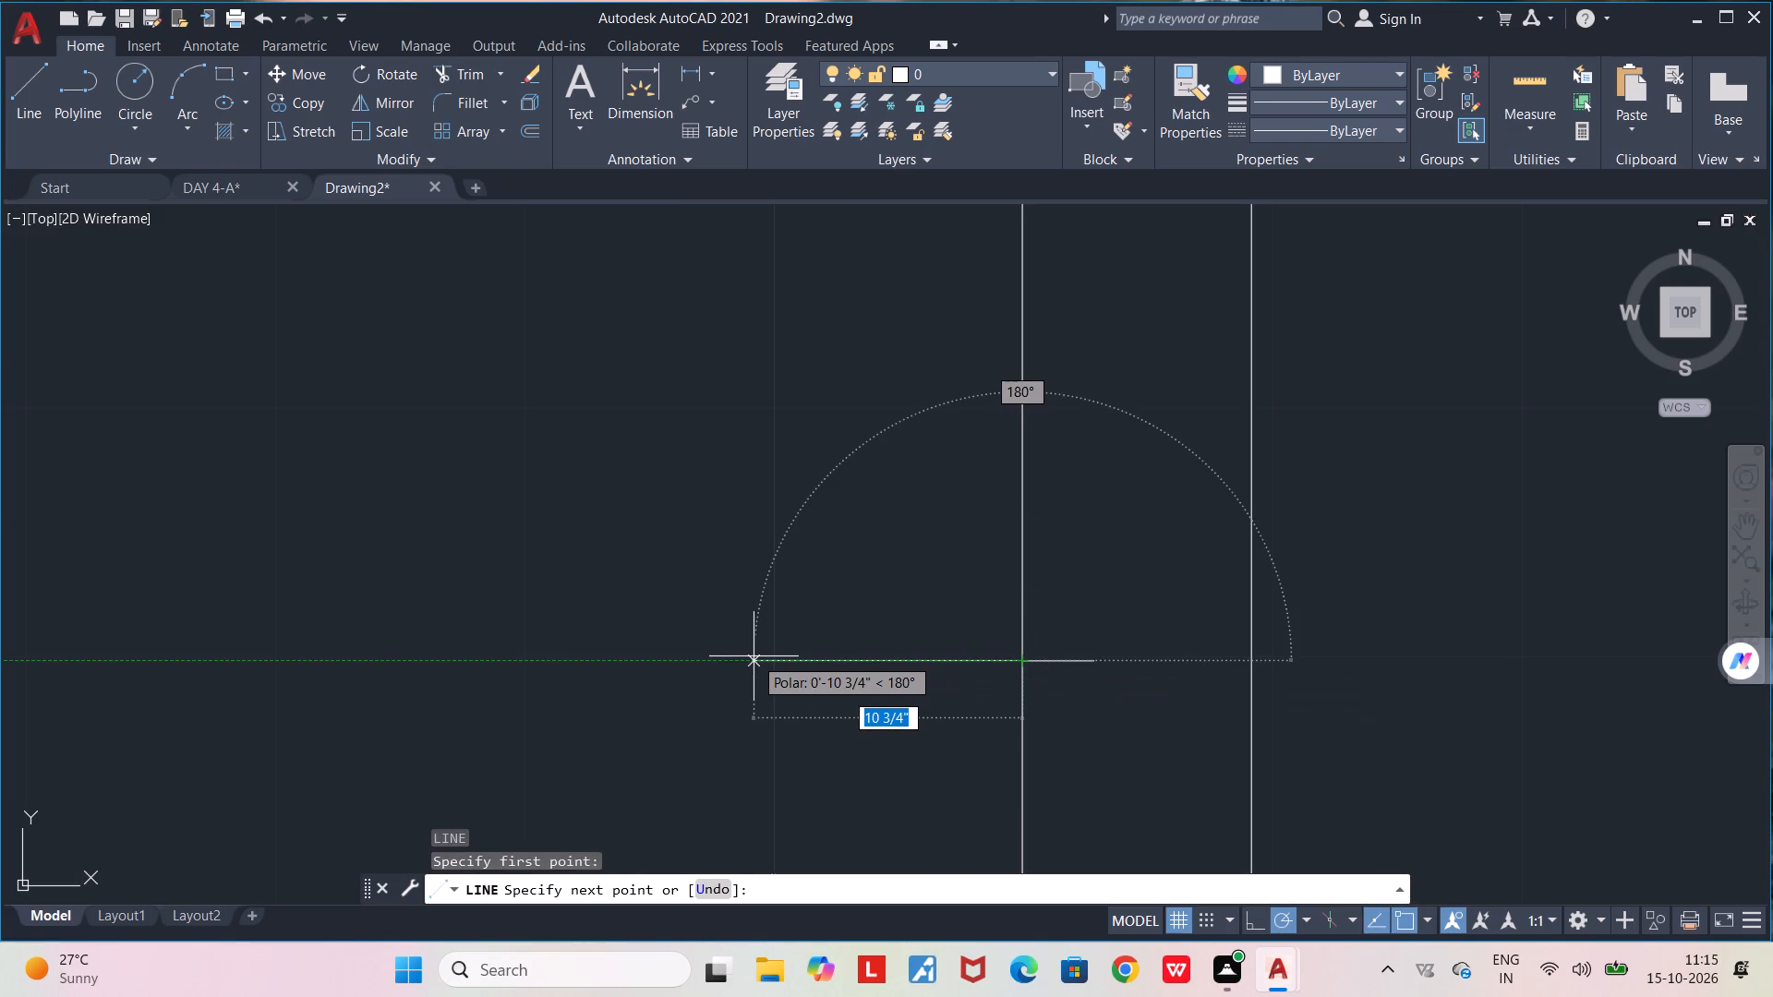
type("12'")
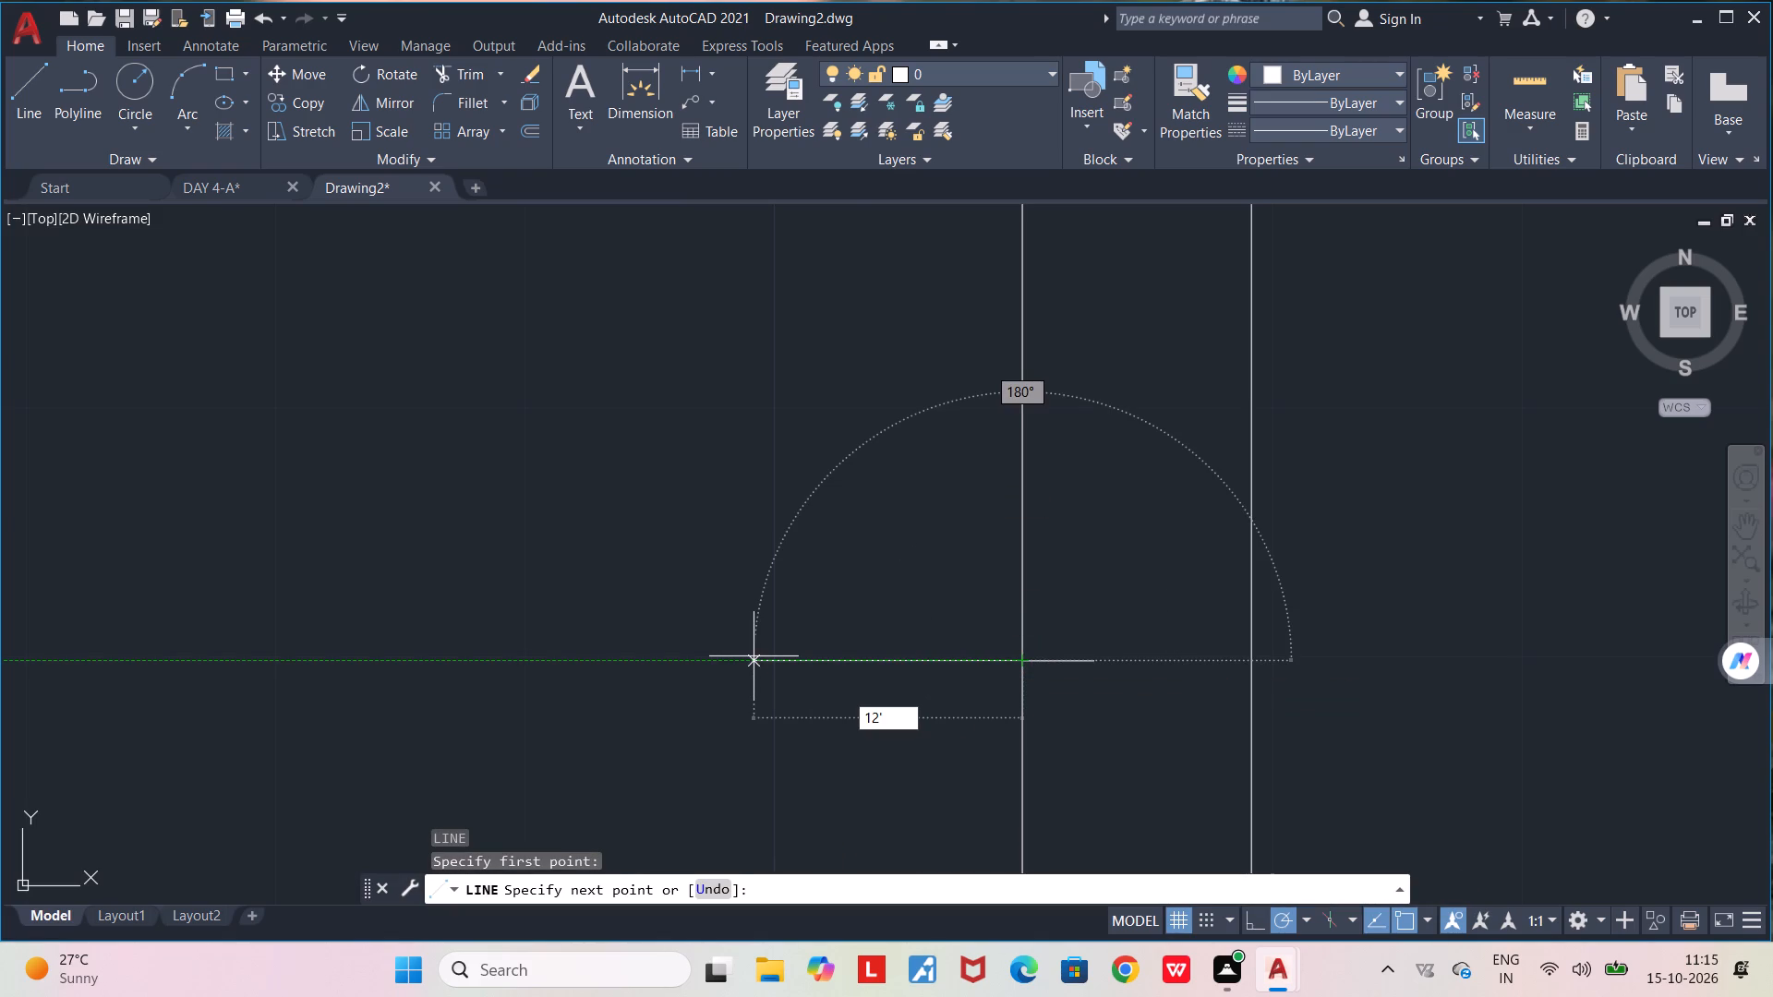
type("10")
key("shift+quotedbl")
key("Return")
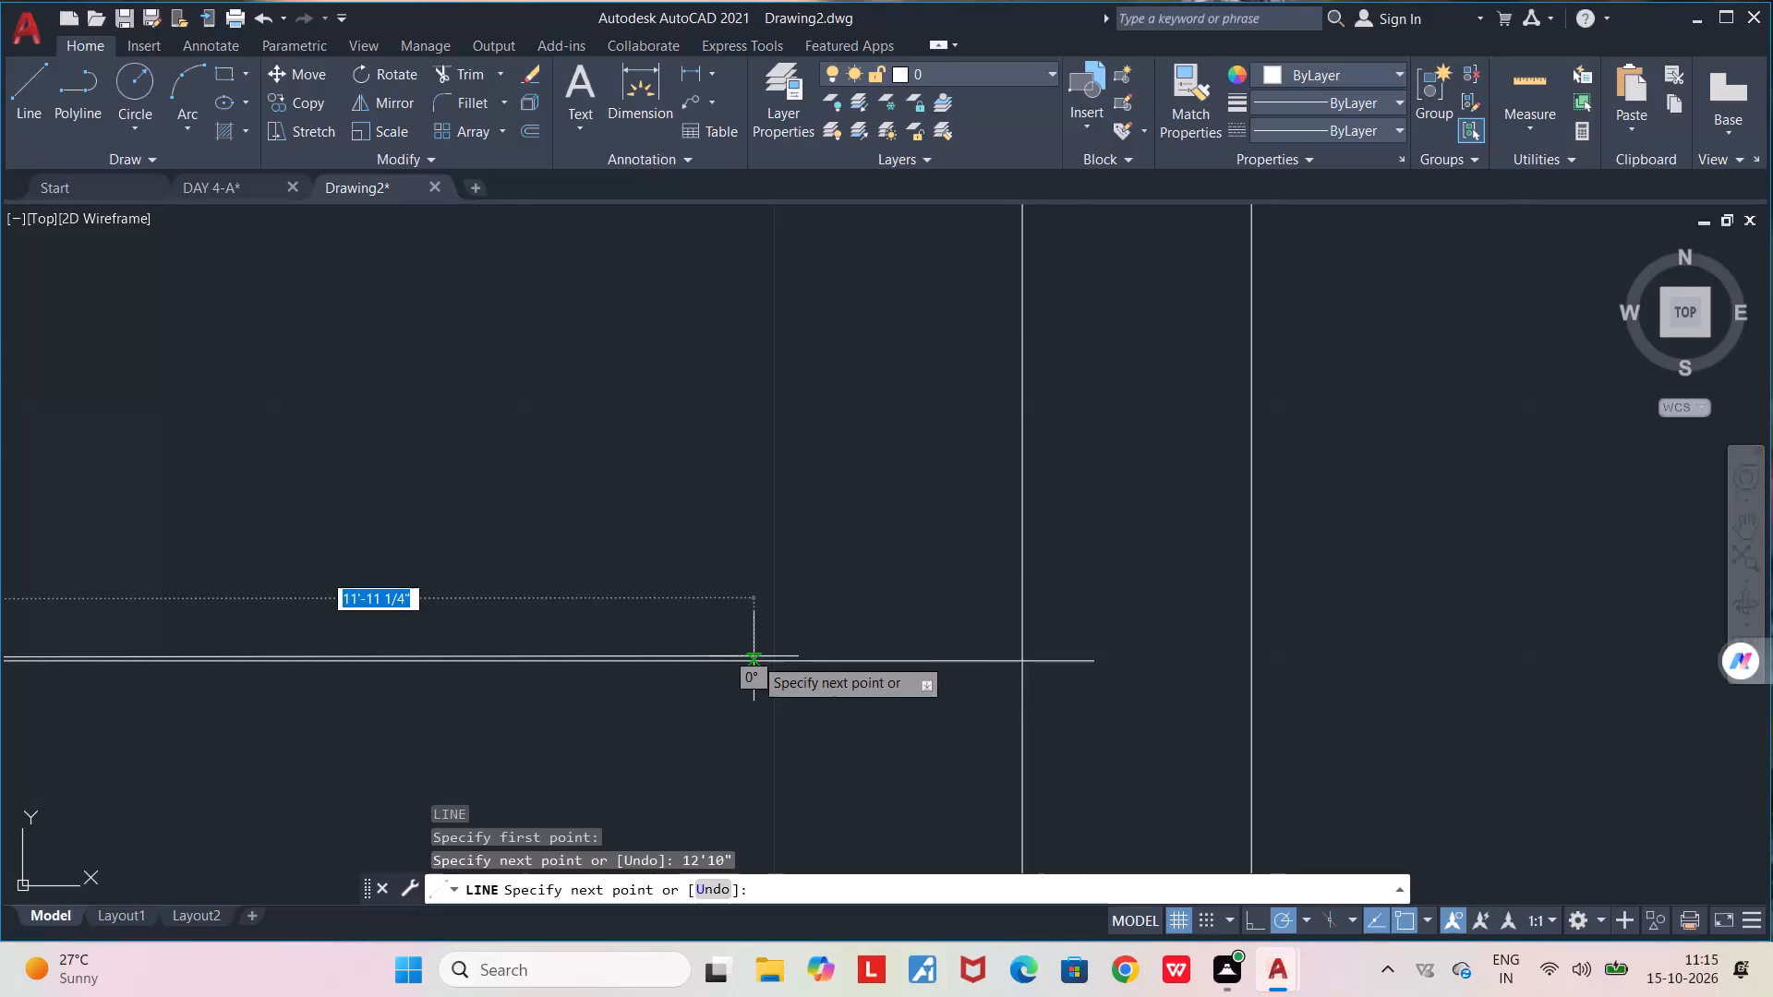
scroll(754, 656, "down", 10)
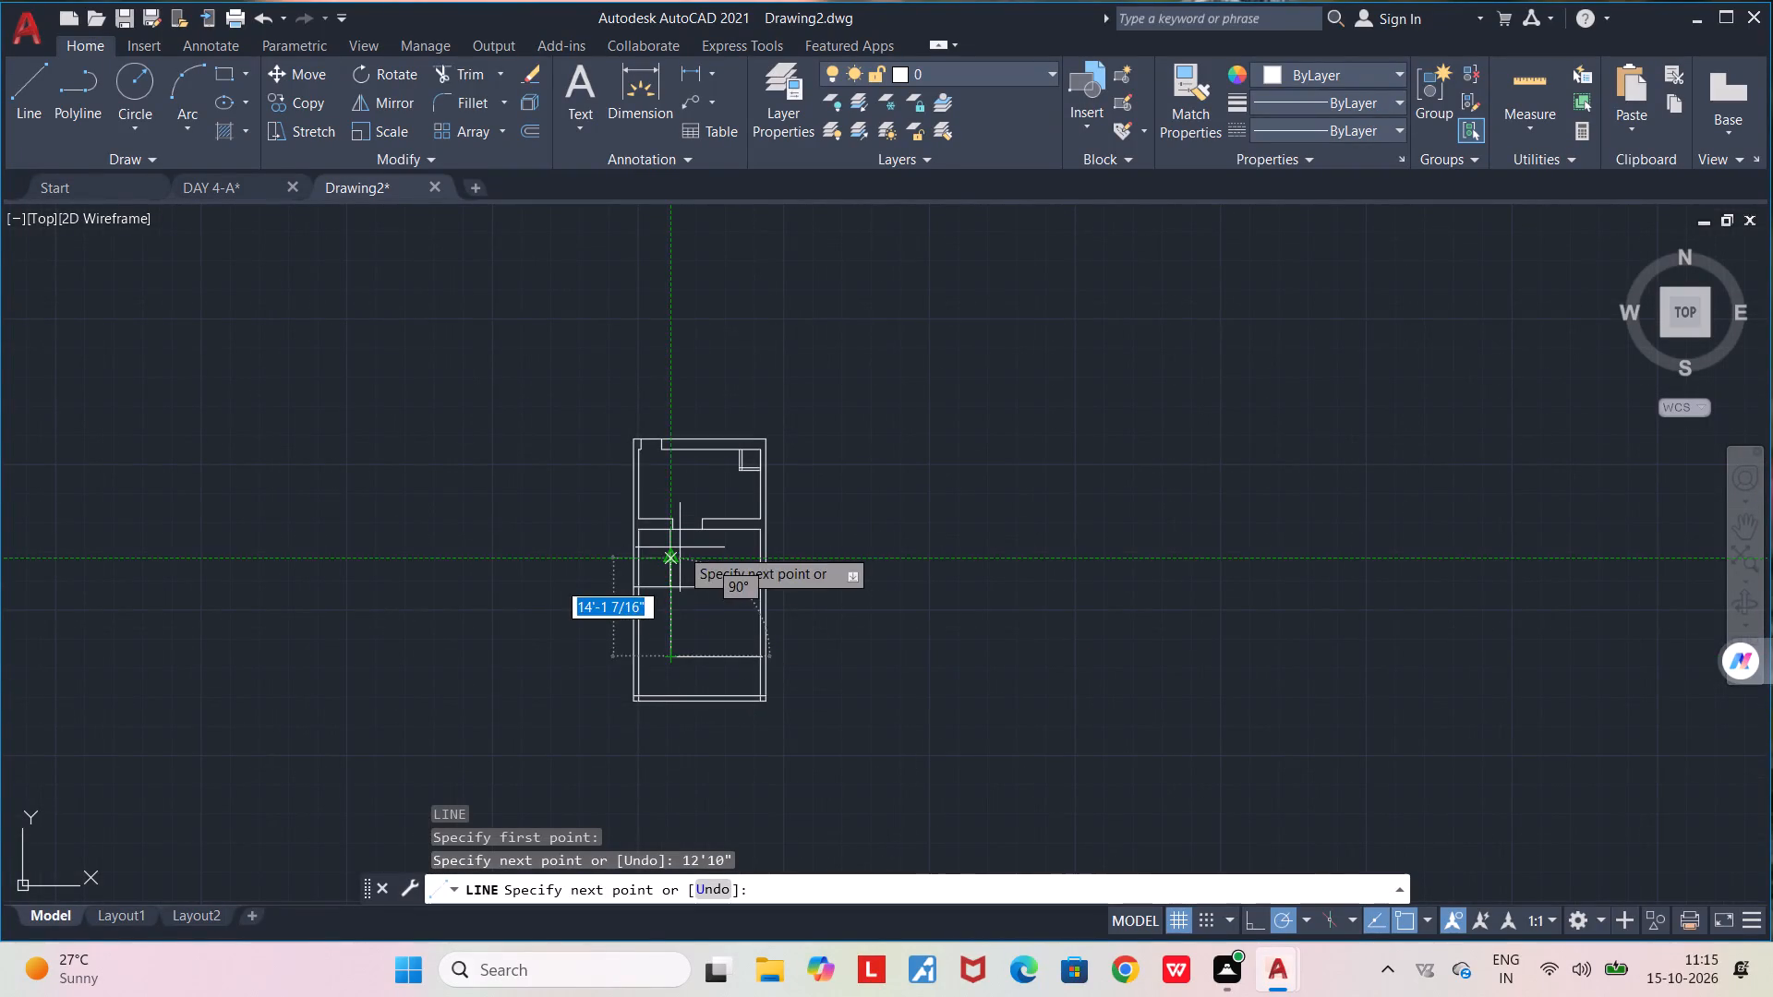
scroll(673, 564, "up", 4)
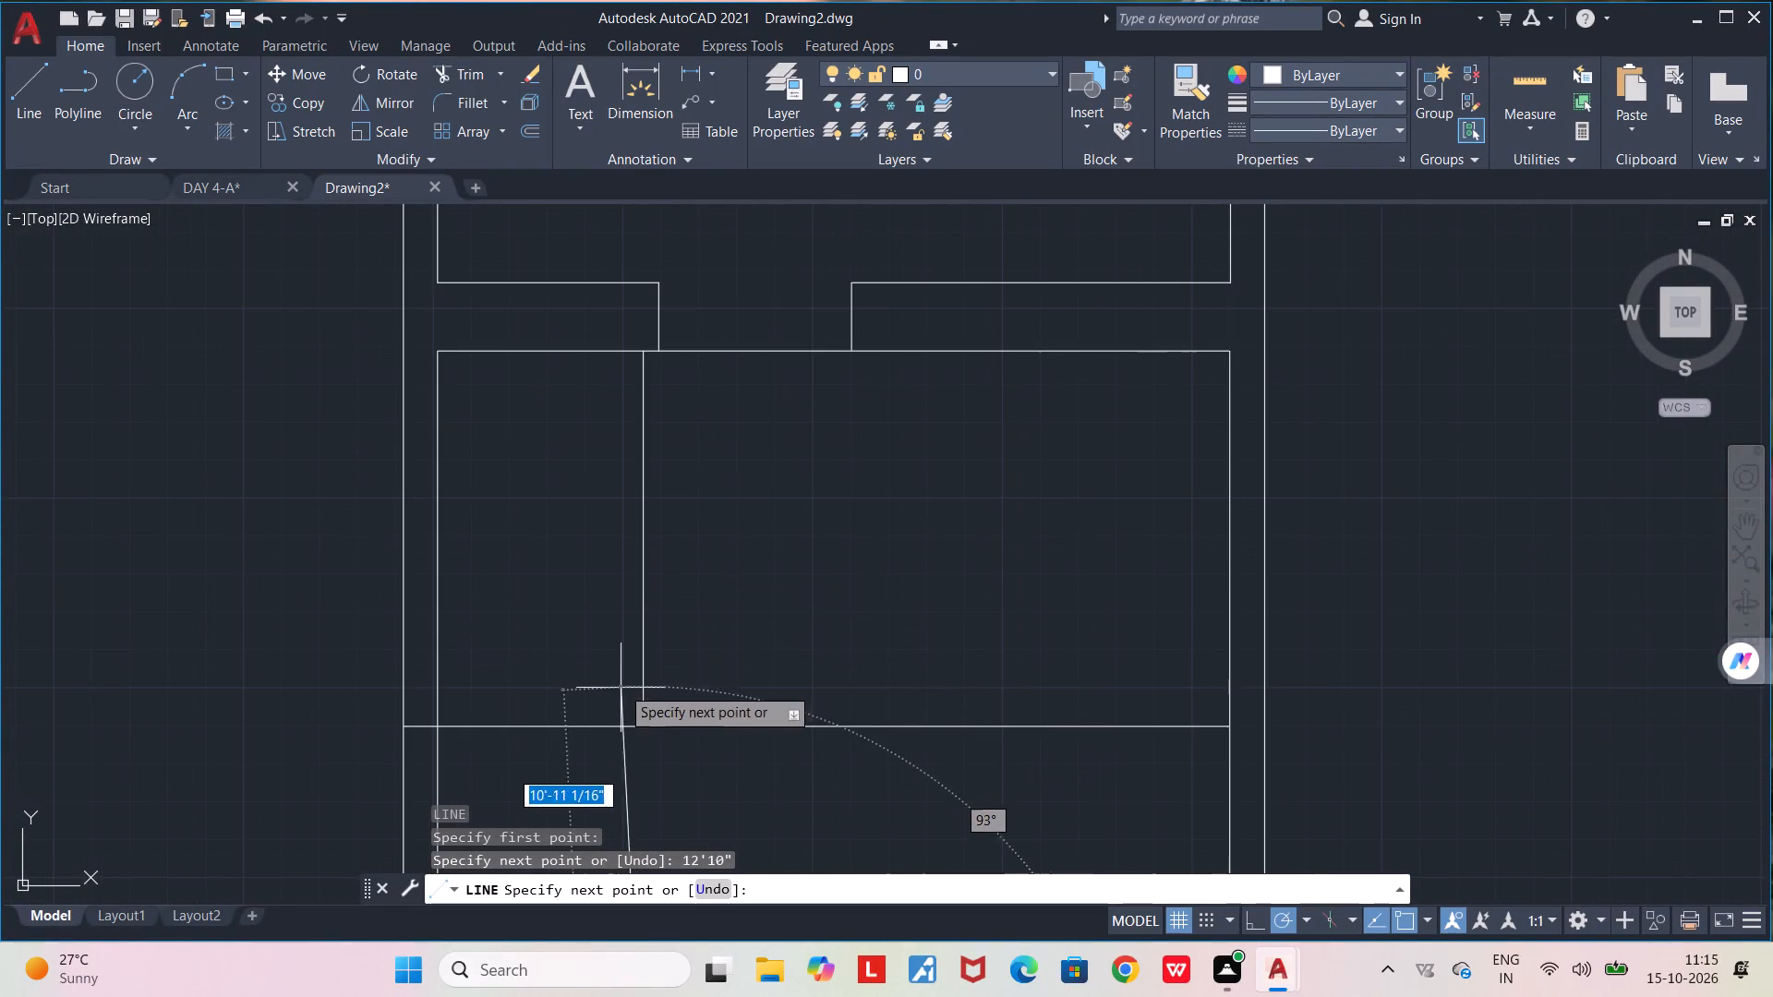
left_click(641, 726)
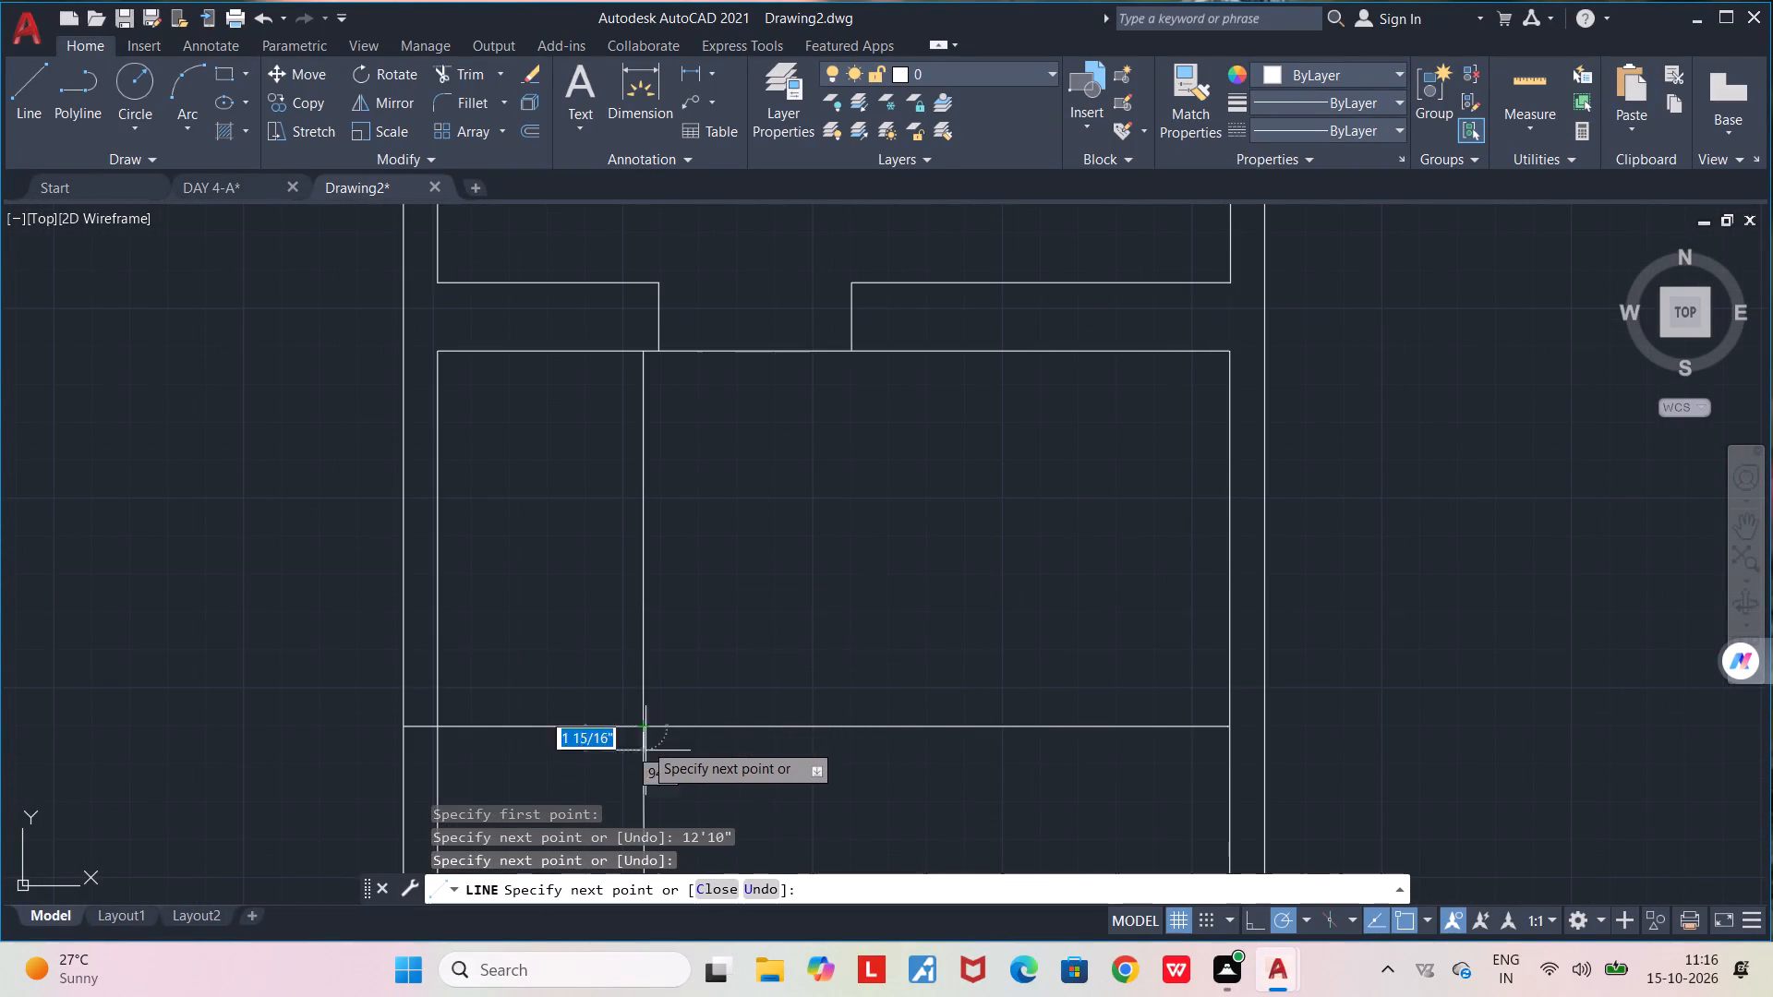
Undo the vertical segment and the 12'10" horizontal segment just drawn from the right wall's inner face.
scroll(654, 757, "up", 1)
middle_click_drag(645, 750, 687, 447)
scroll(687, 447, "down", 5)
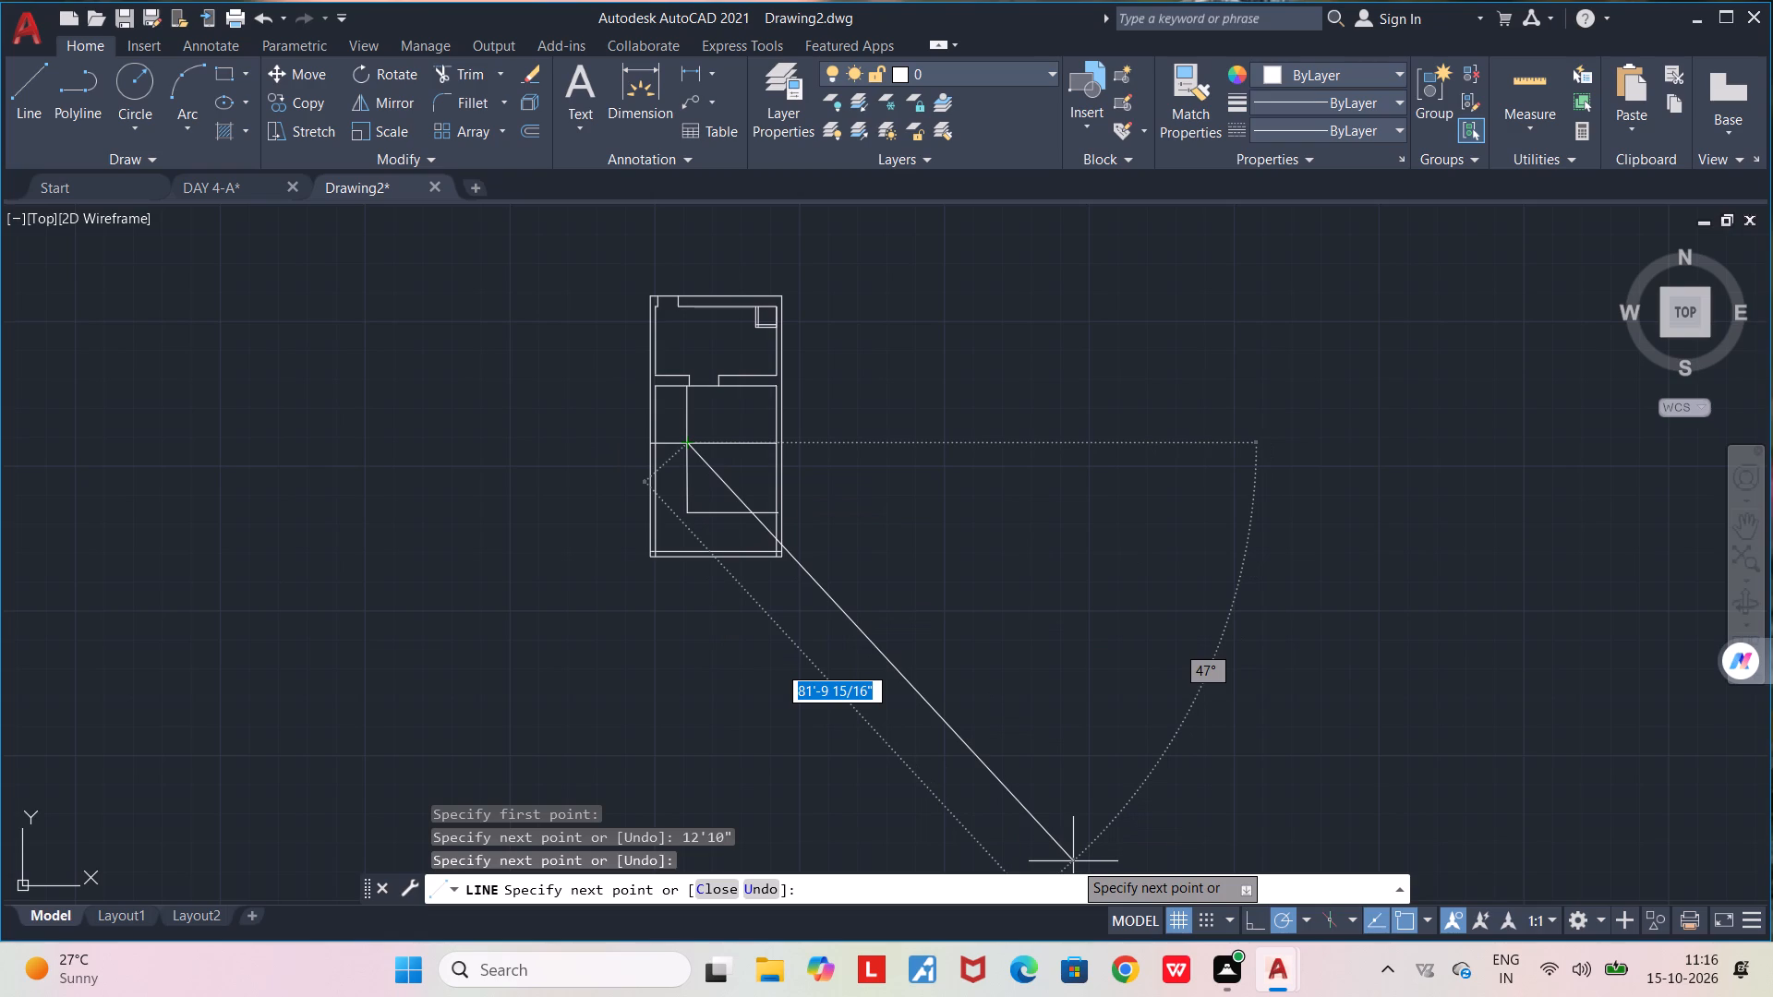
key("ctrl+z")
scroll(1067, 793, "down", 4)
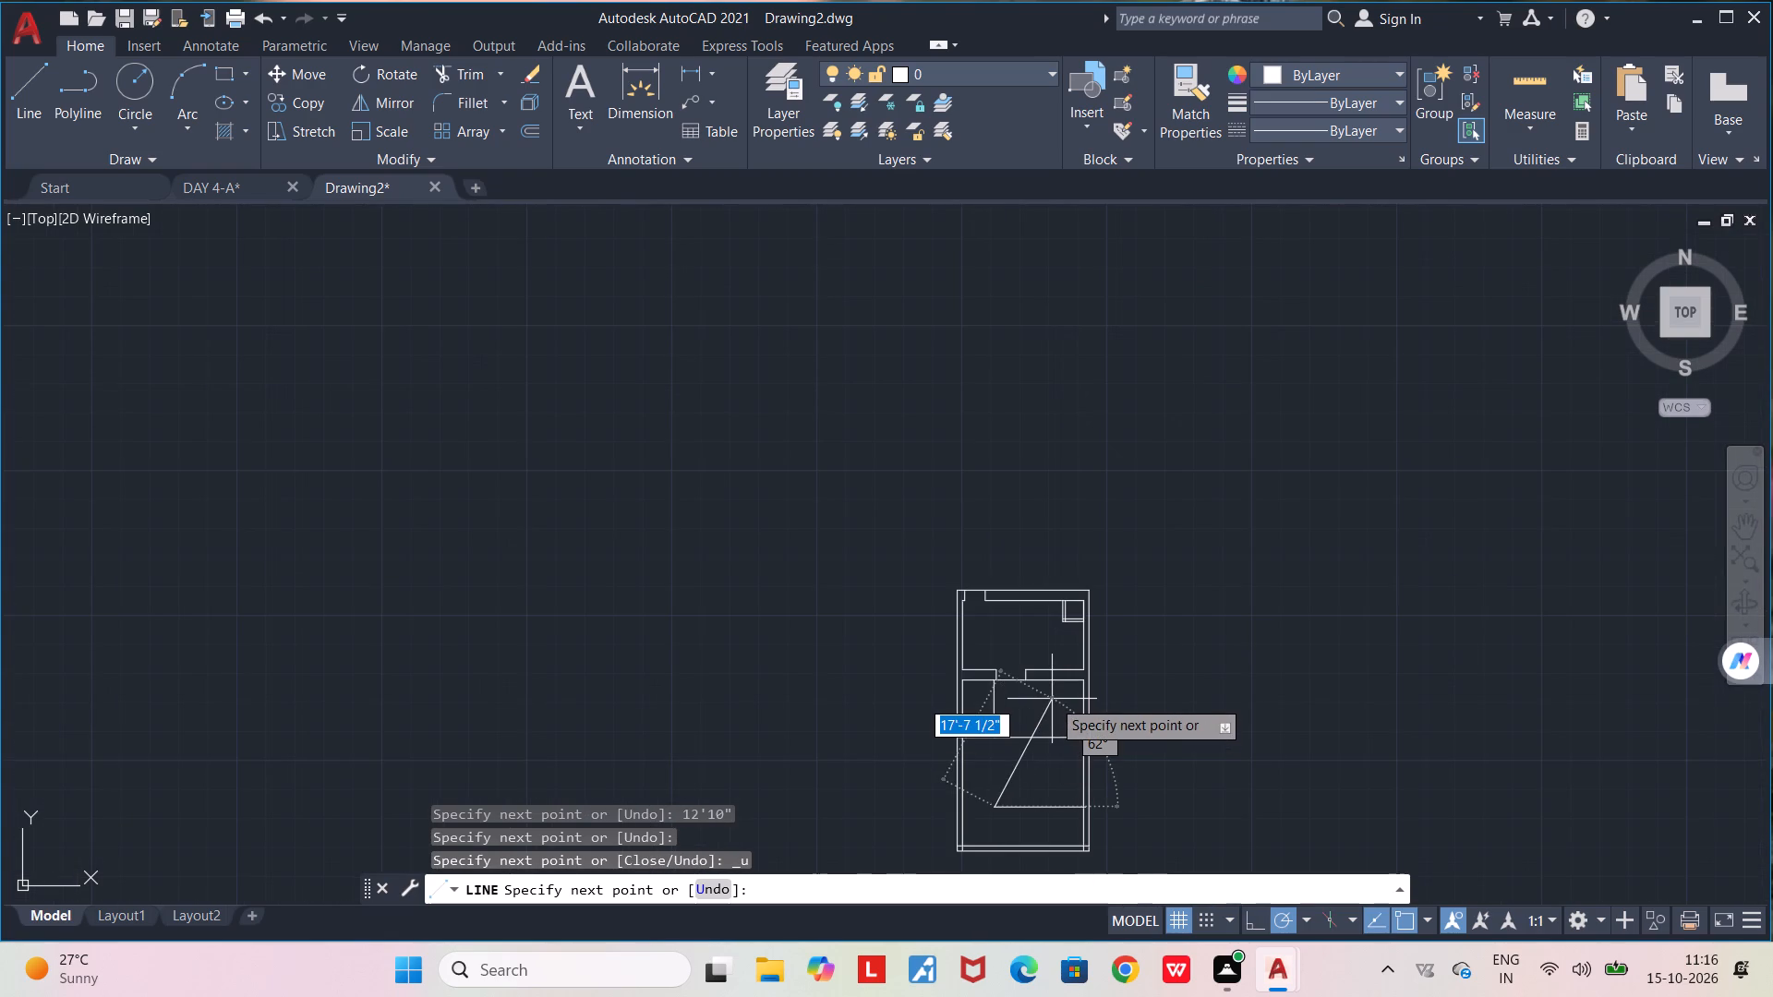
key("ctrl+z")
Draw a 13'0" line leftward from the stub at the right wall, then up to the upper room's bottom line.
scroll(990, 749, "down", 7)
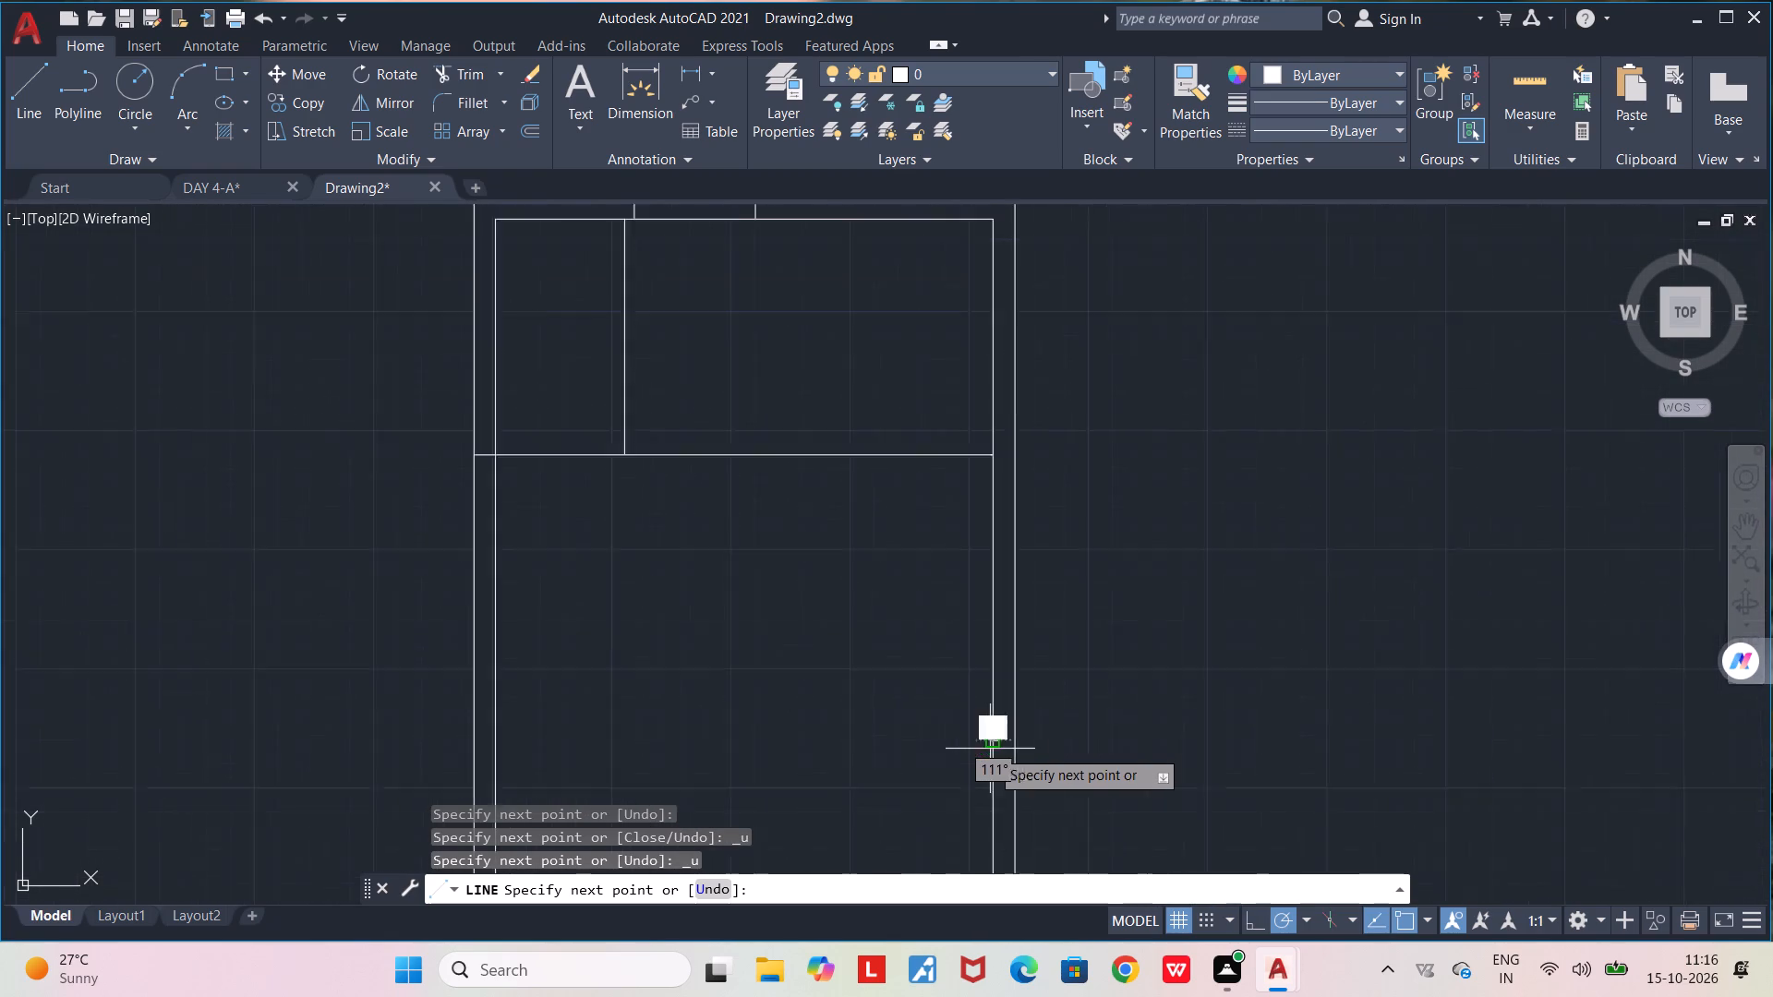
scroll(990, 749, "down", 1)
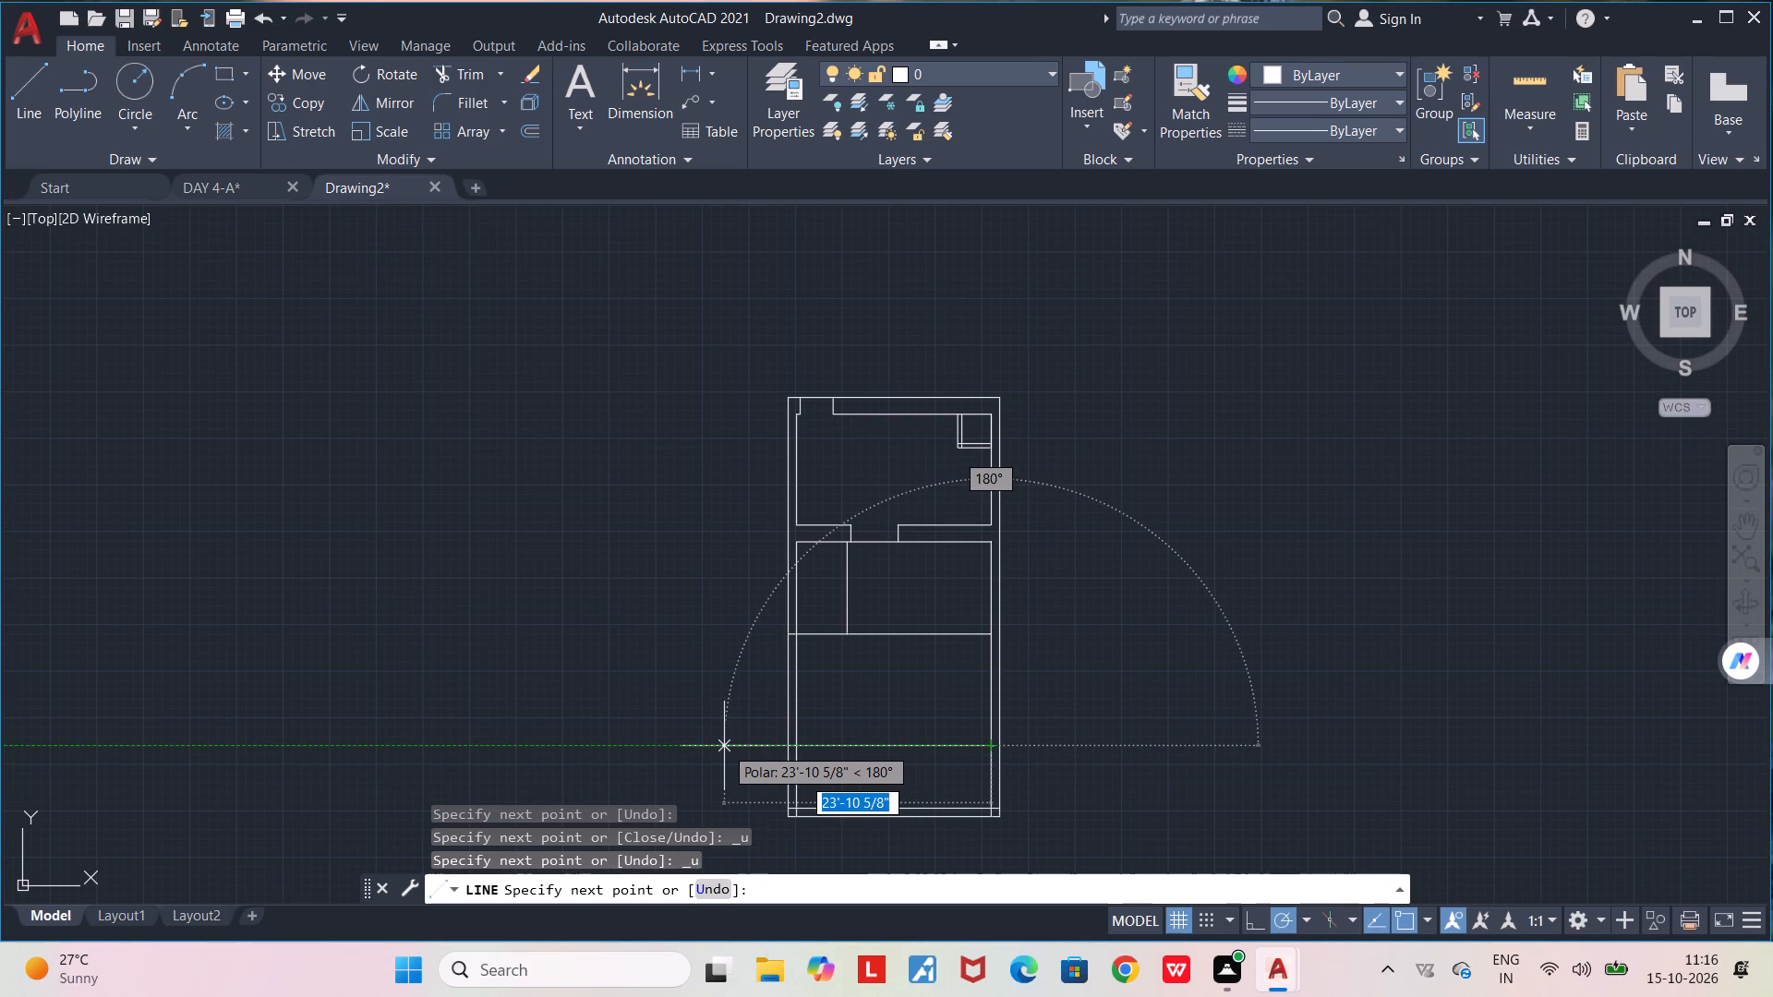
type("13'")
key("0")
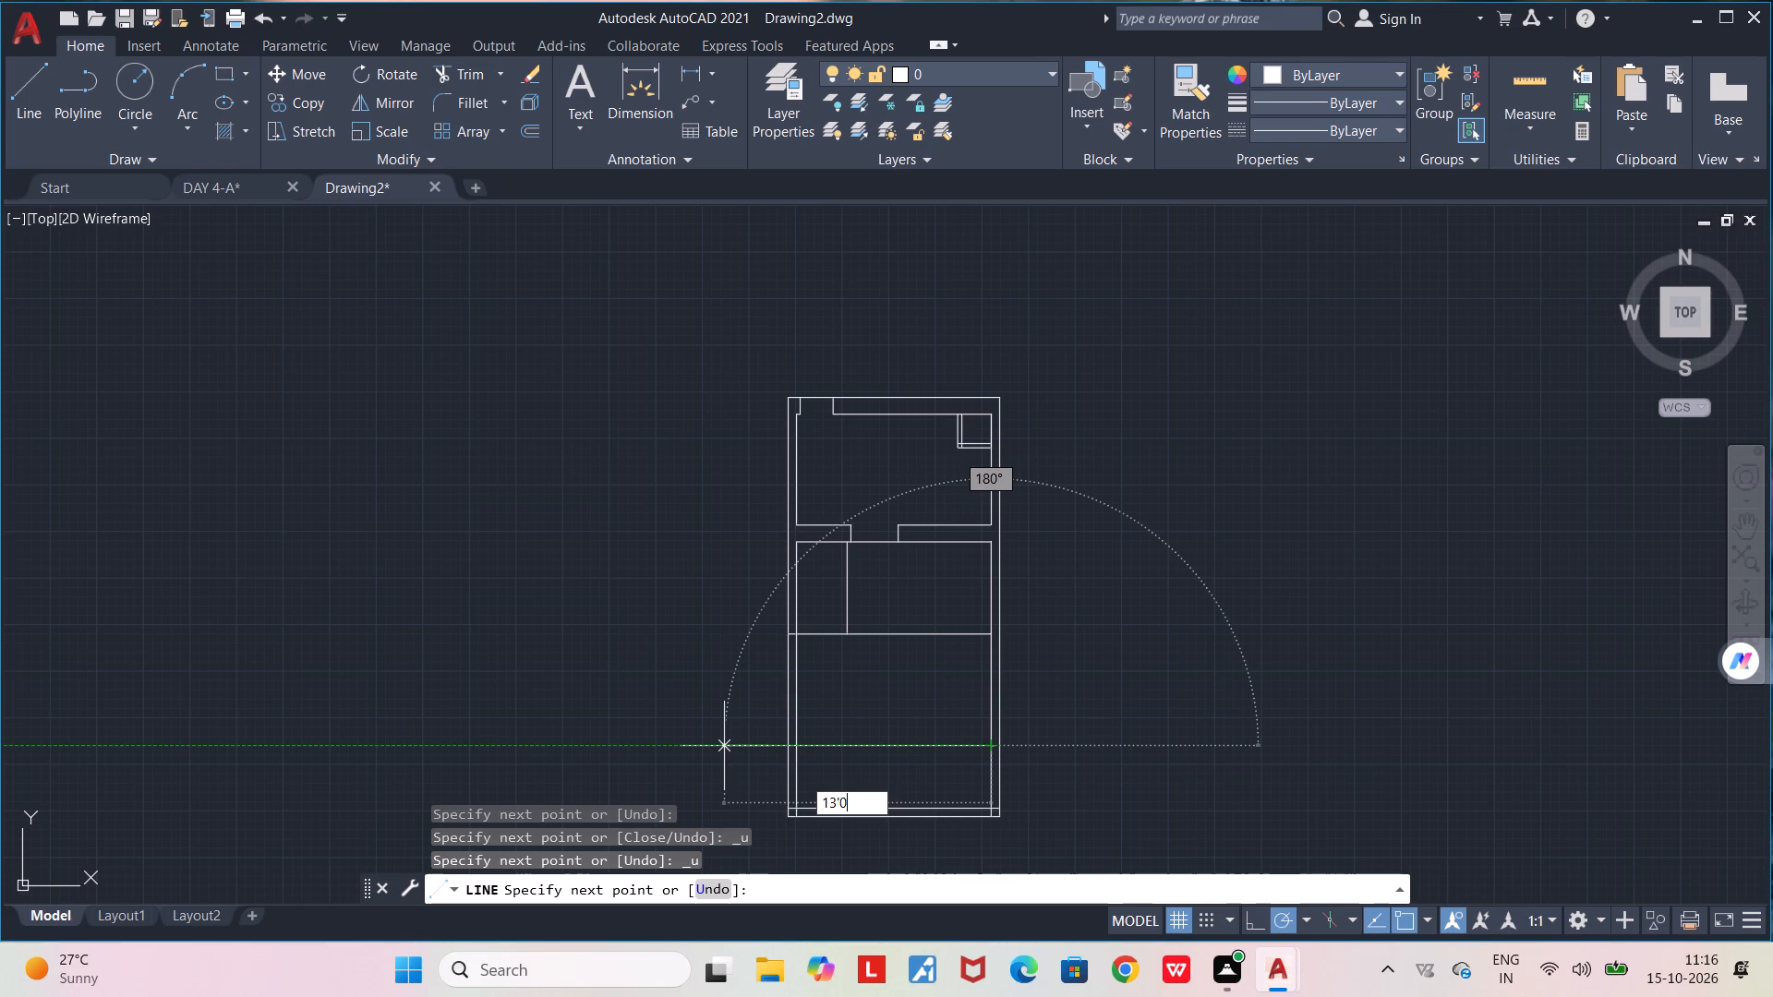
key("shift+quotedbl")
key("shift+Return")
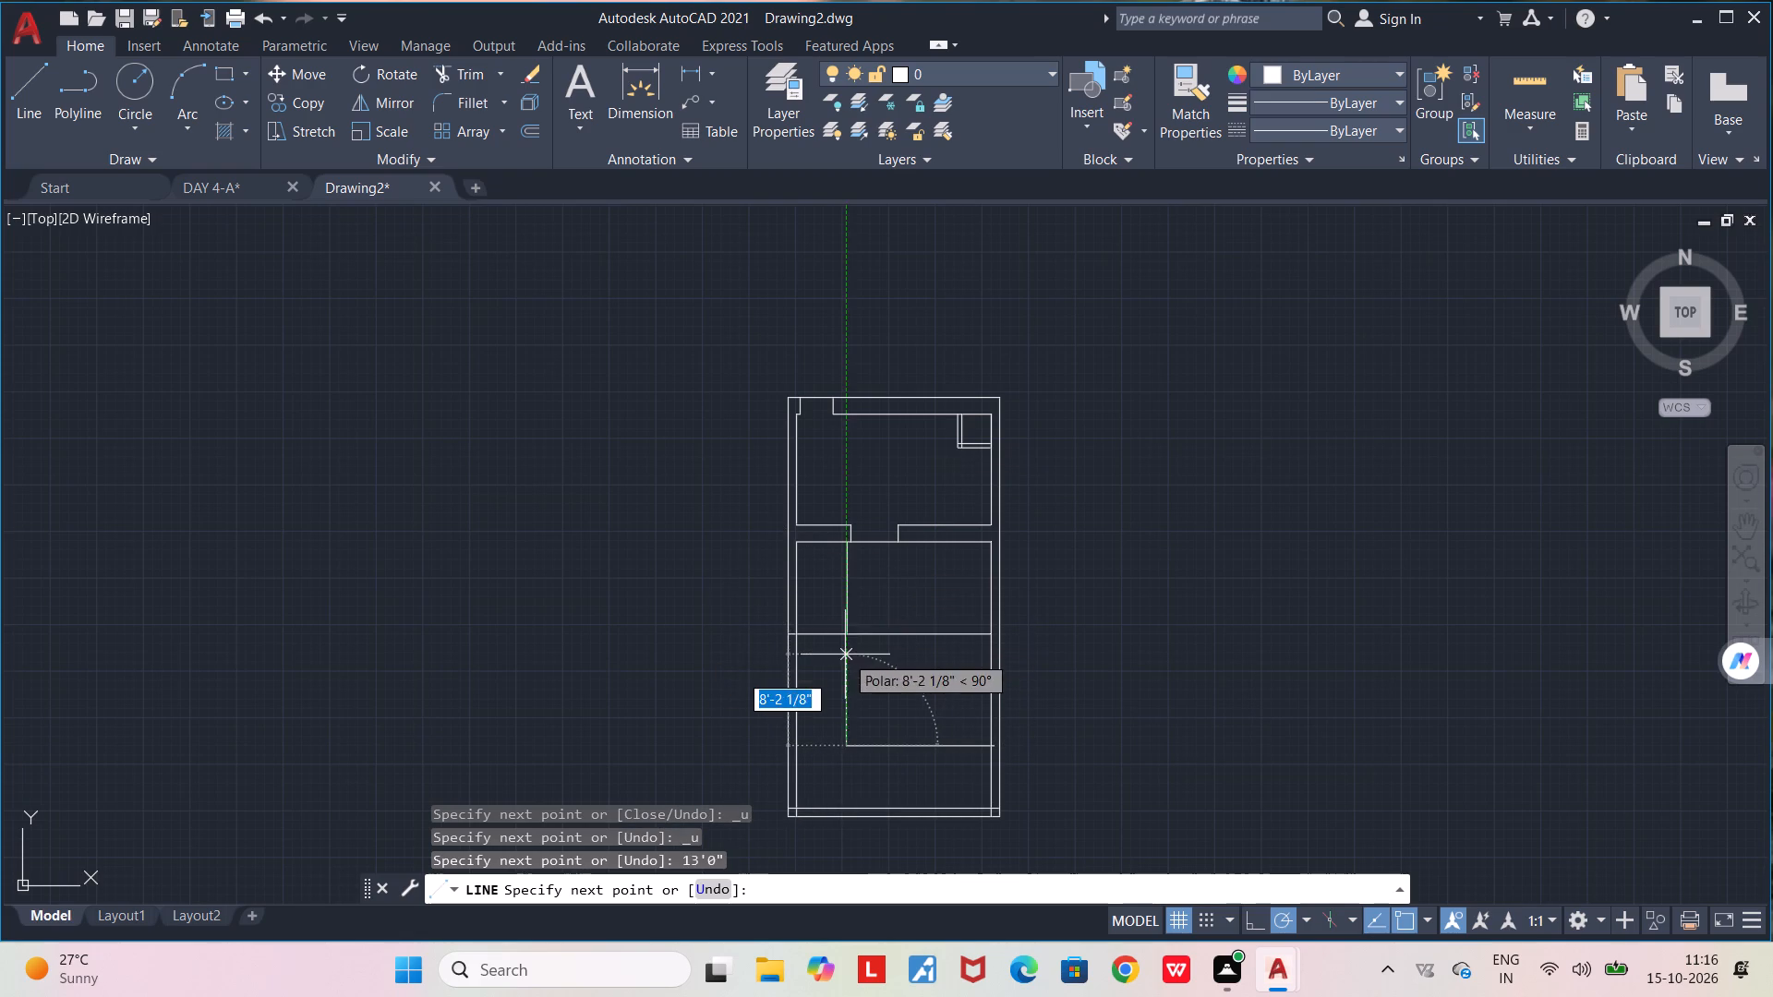
scroll(845, 655, "up", 4)
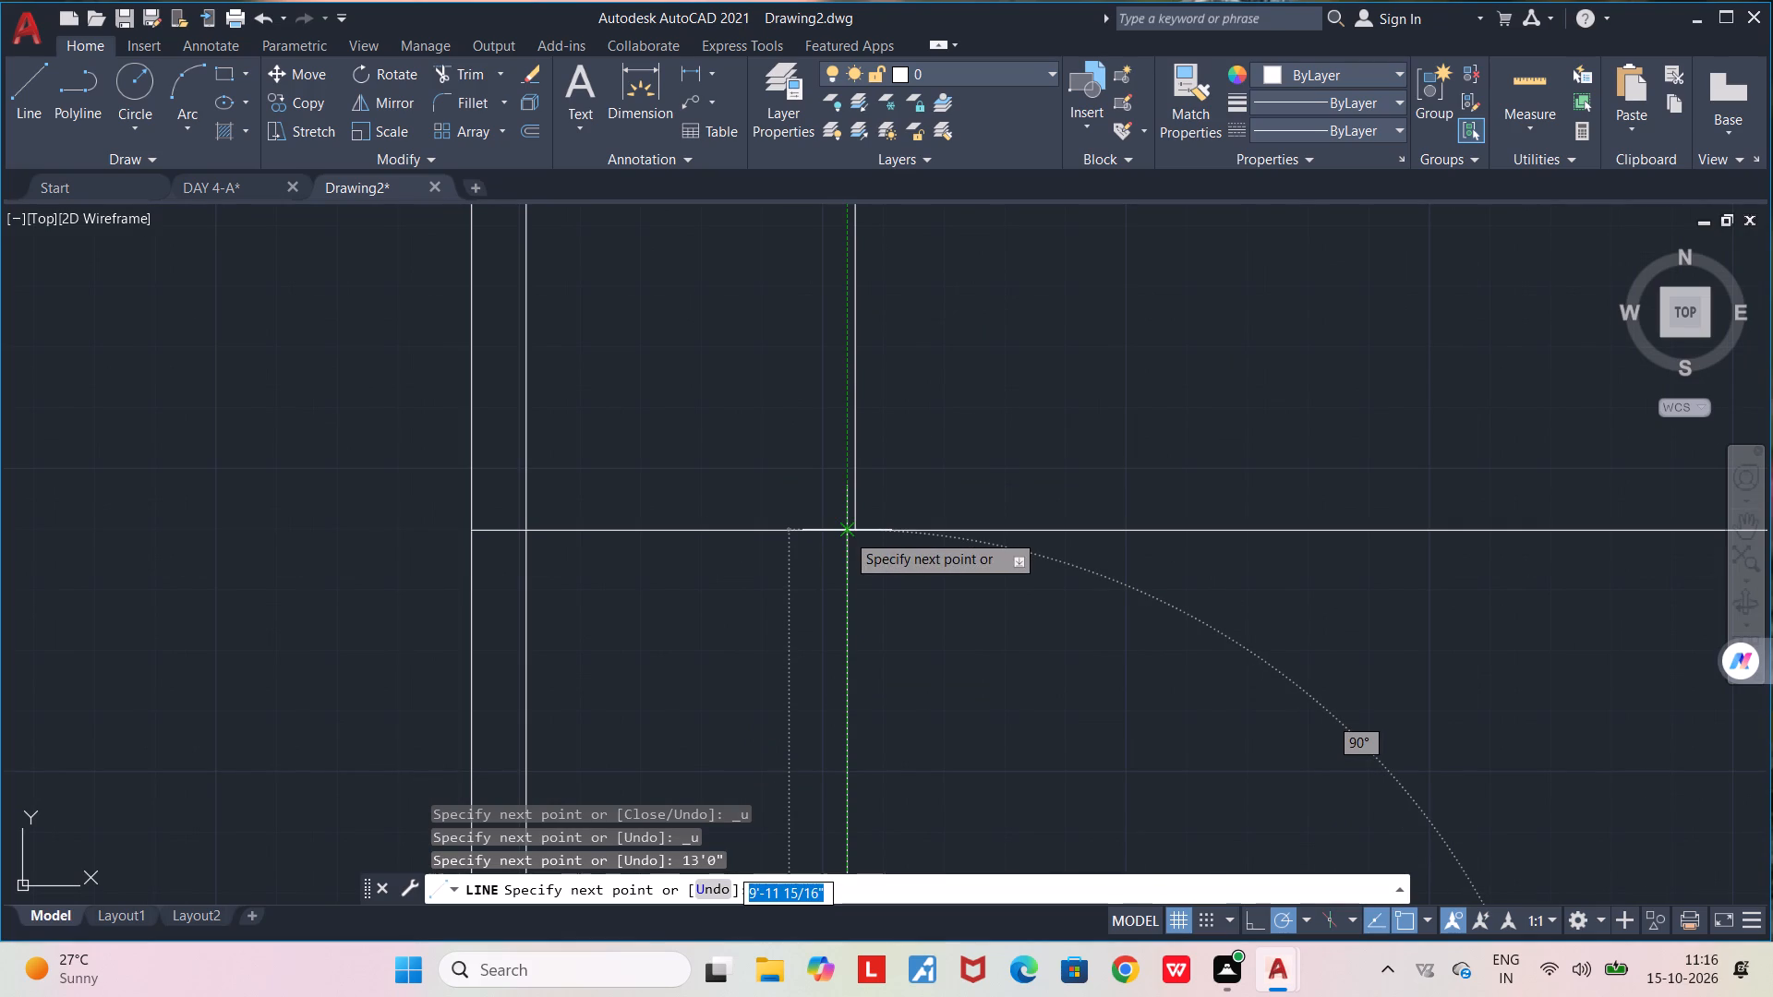
left_click(846, 533)
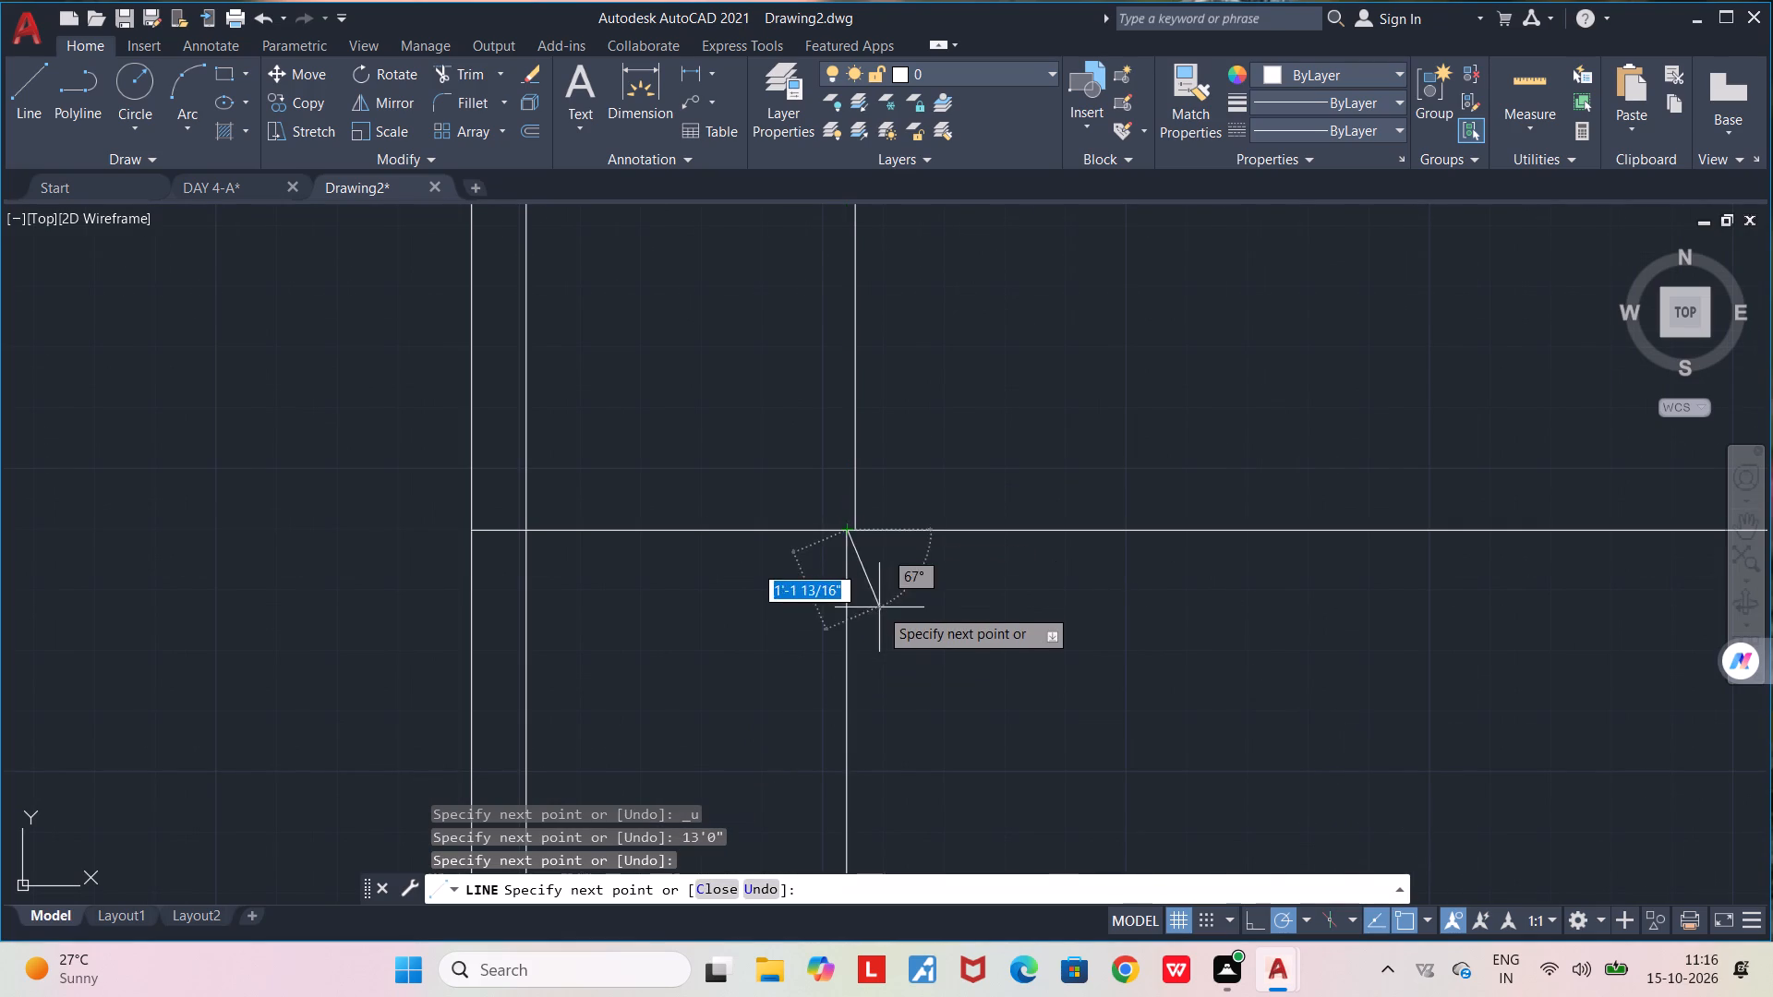
scroll(879, 607, "down", 4)
key("space")
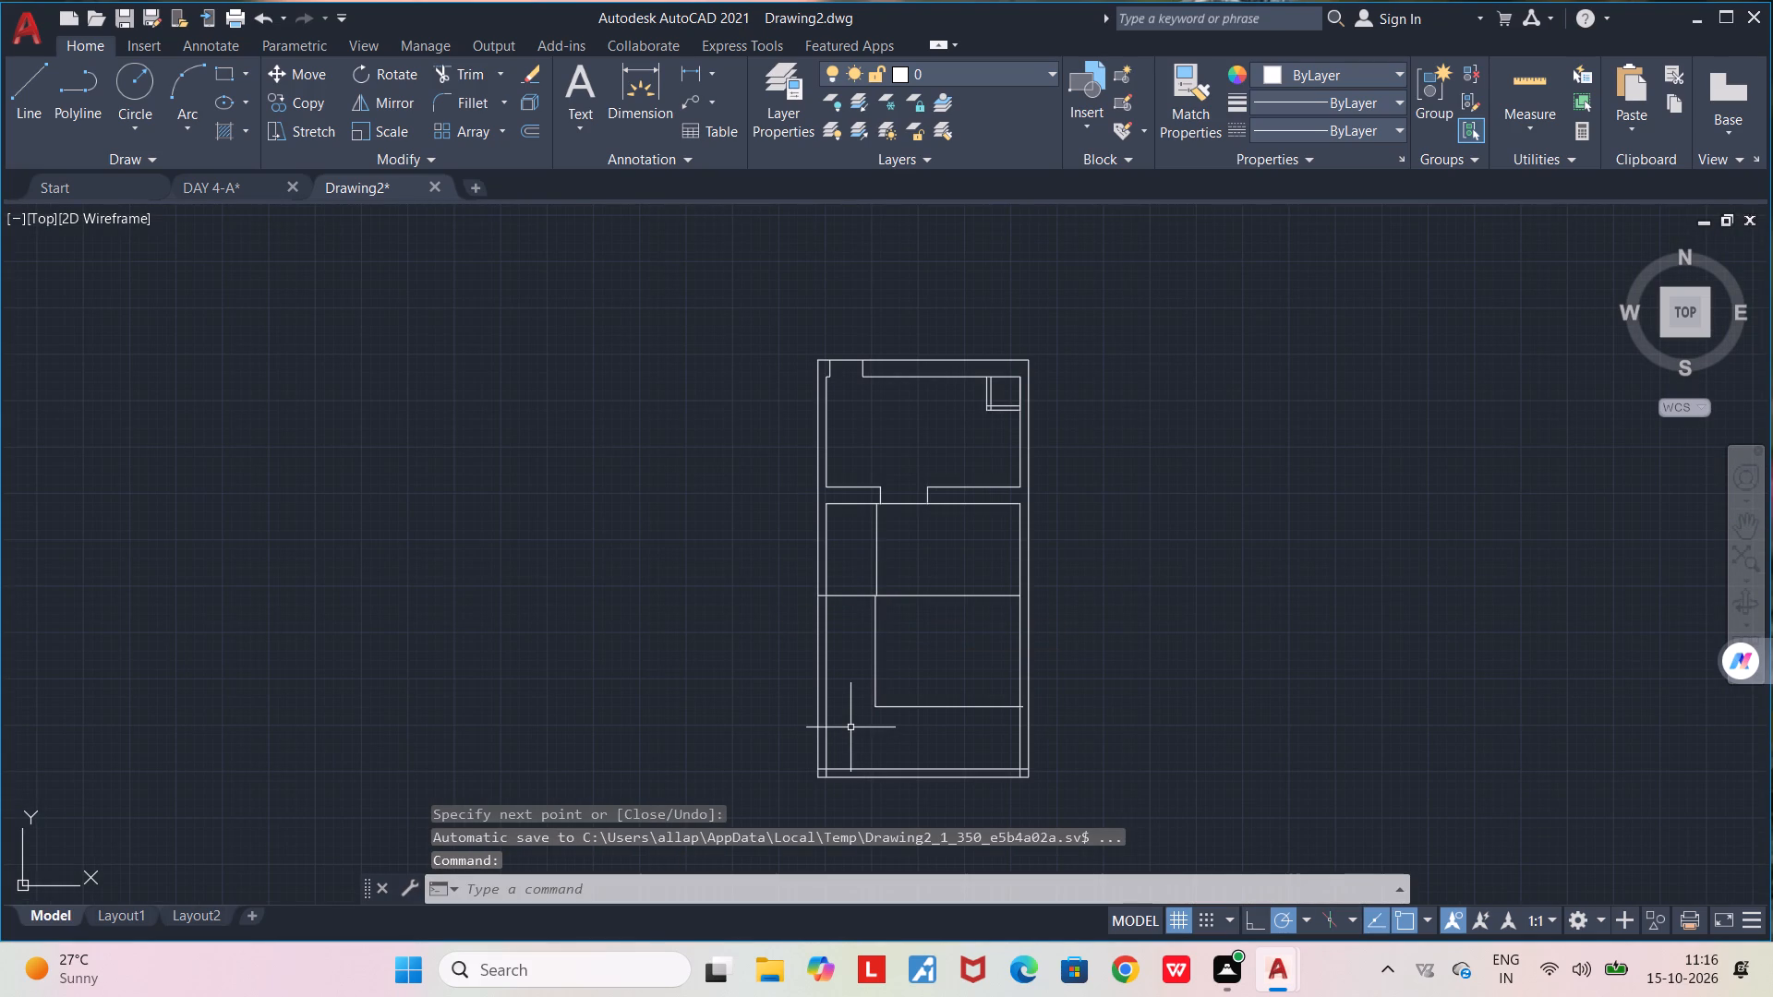
Draw a vertical line from the upper room's lower-left corner down past the lower room's bottom line.
scroll(877, 633, "up", 4)
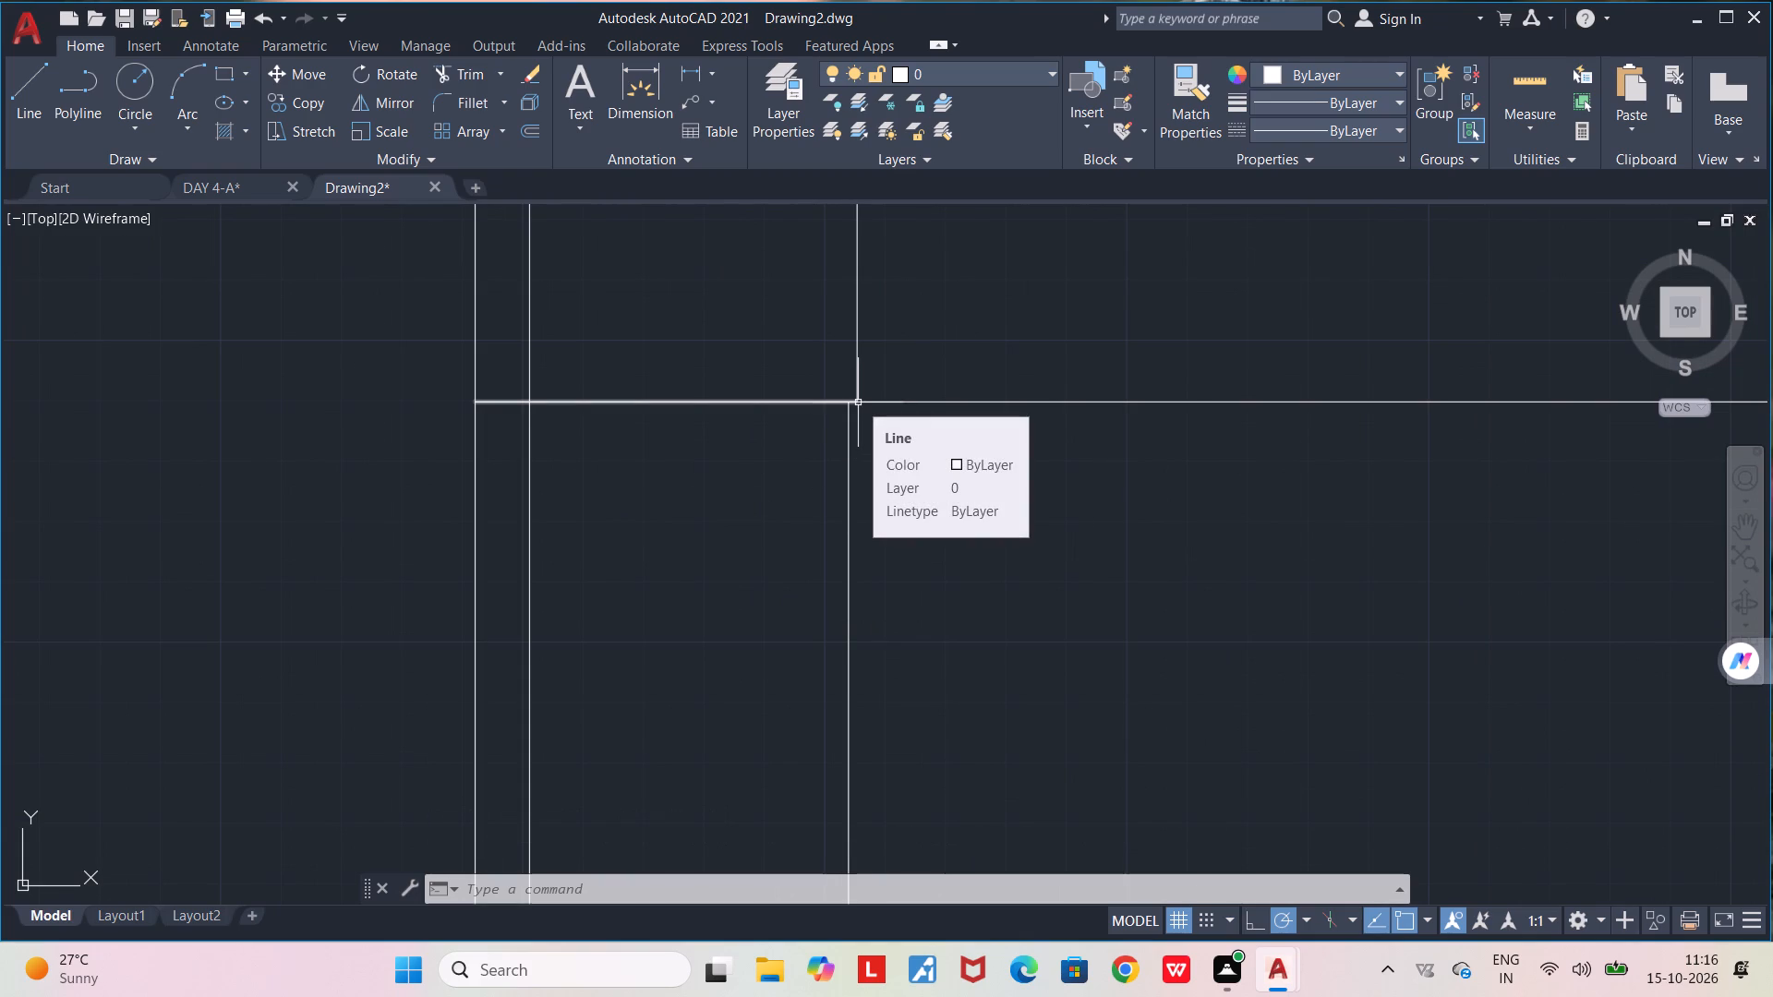
key("l")
key("Return")
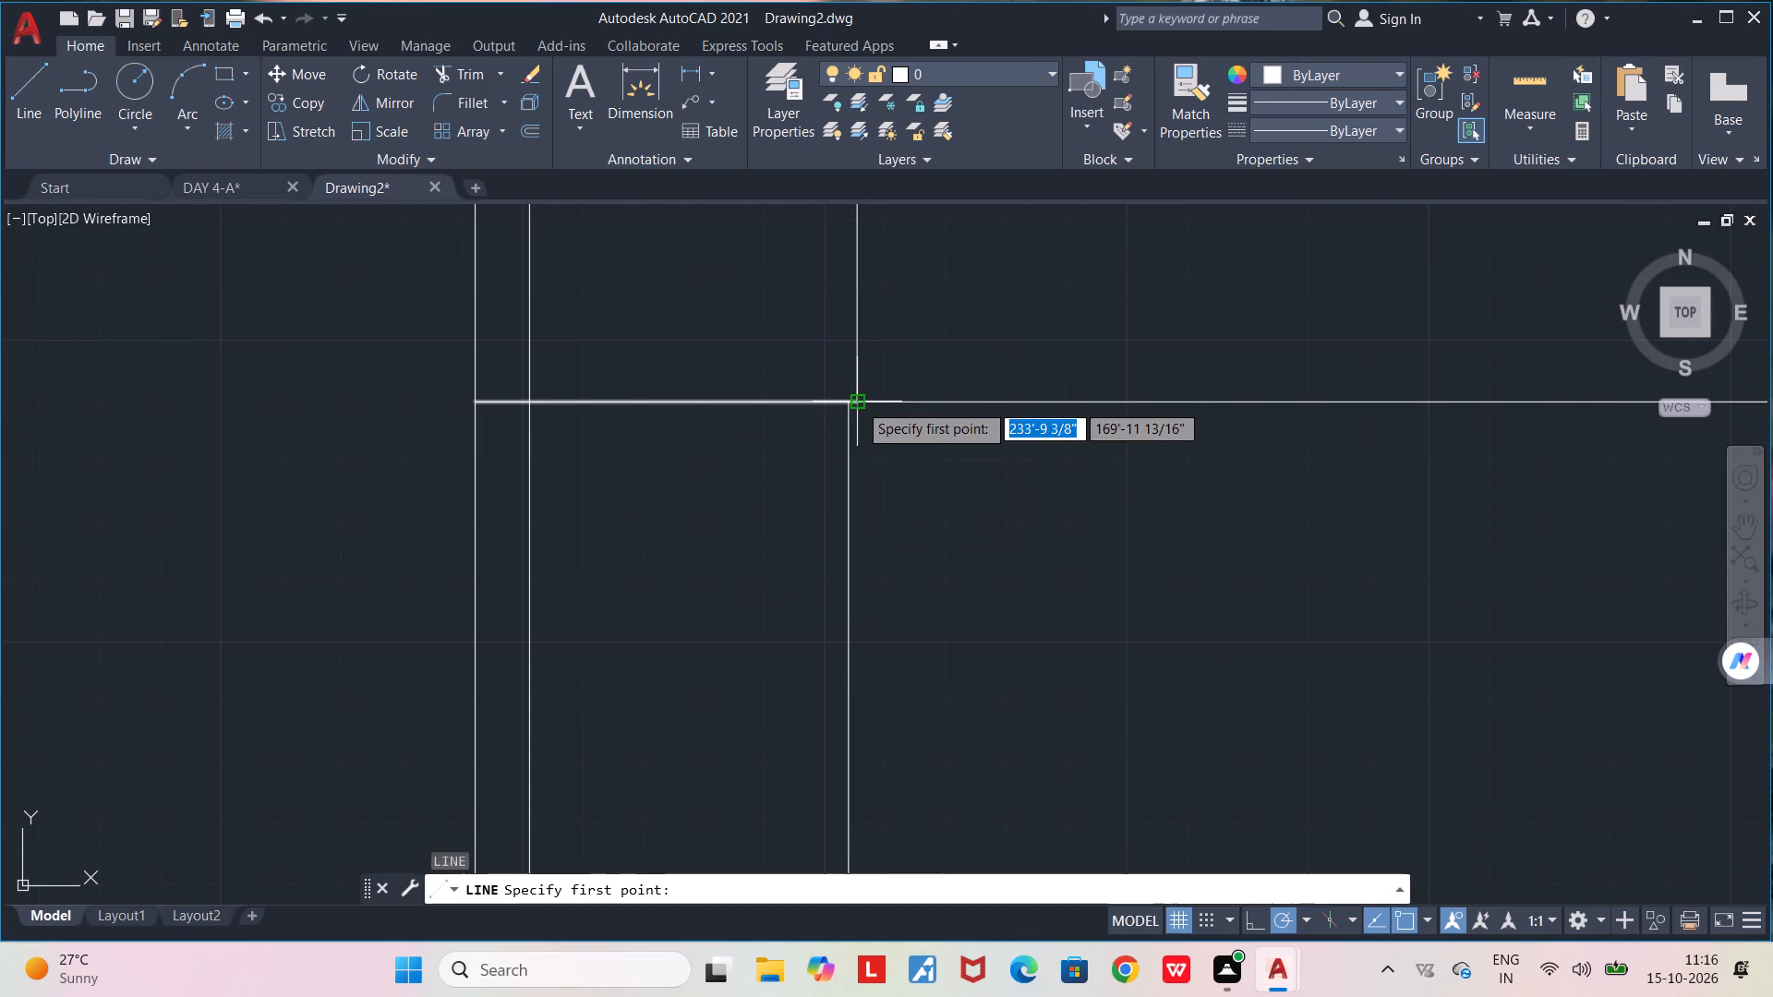
left_click(858, 402)
scroll(873, 664, "down", 5)
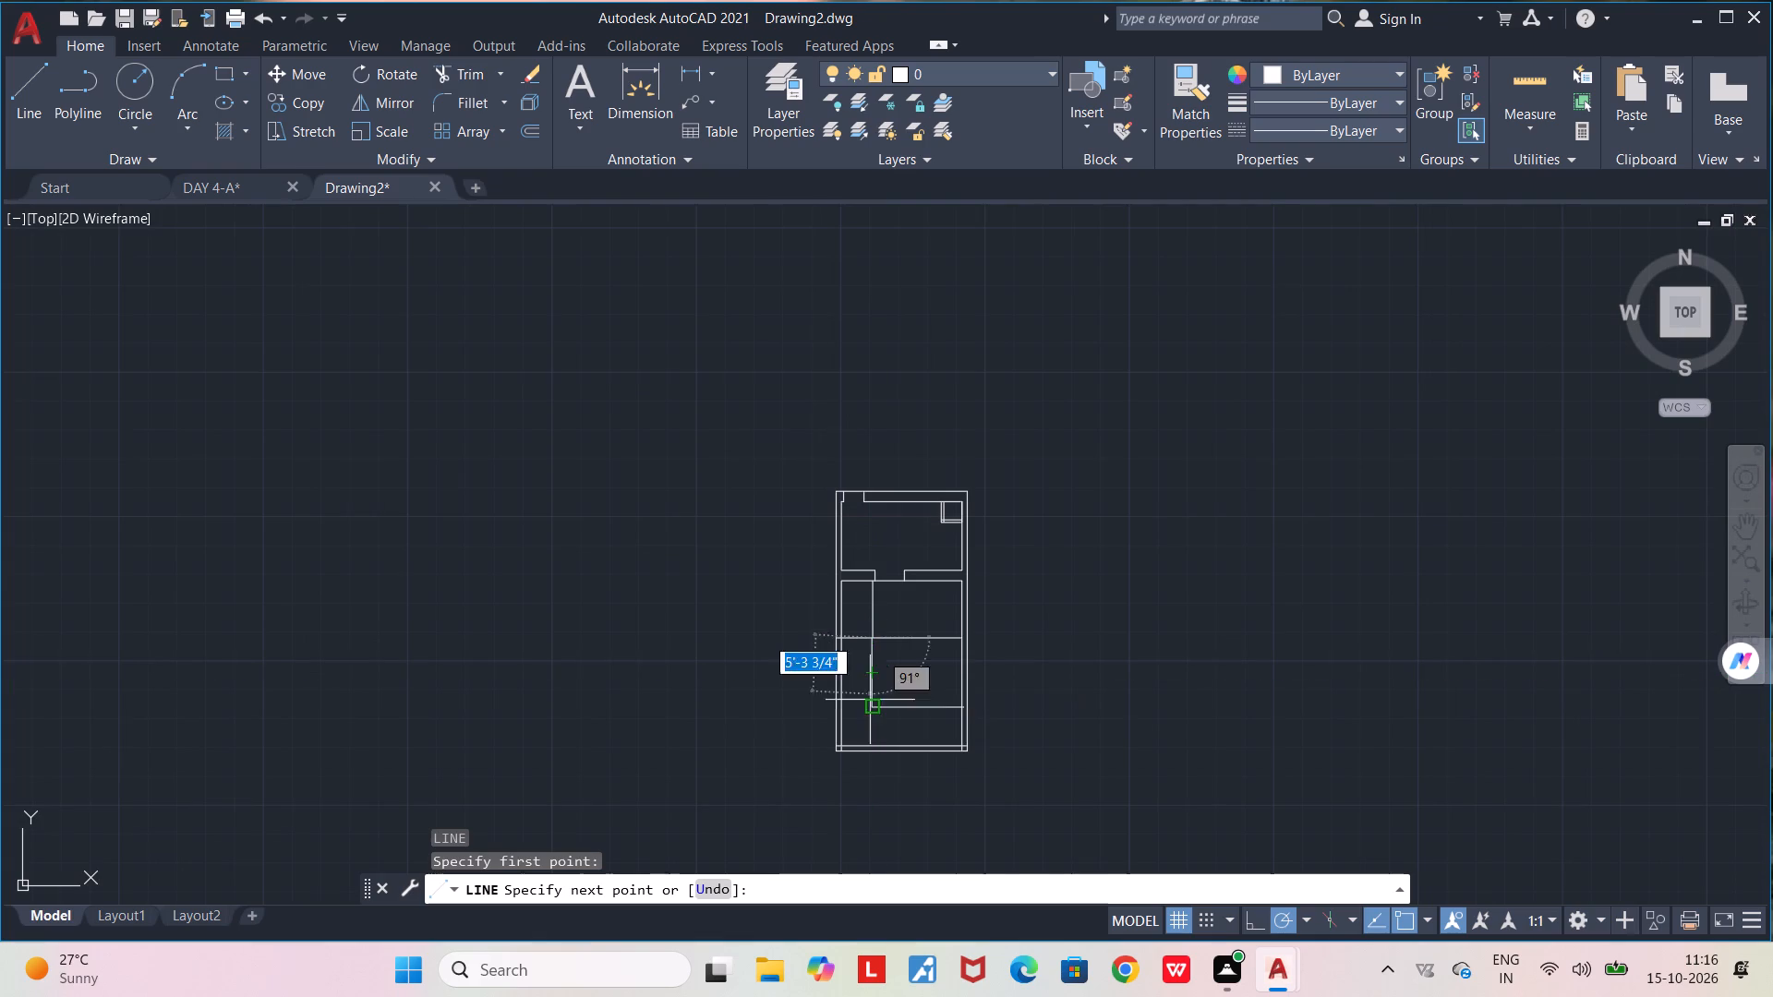
scroll(870, 717, "up", 5)
left_click(870, 717)
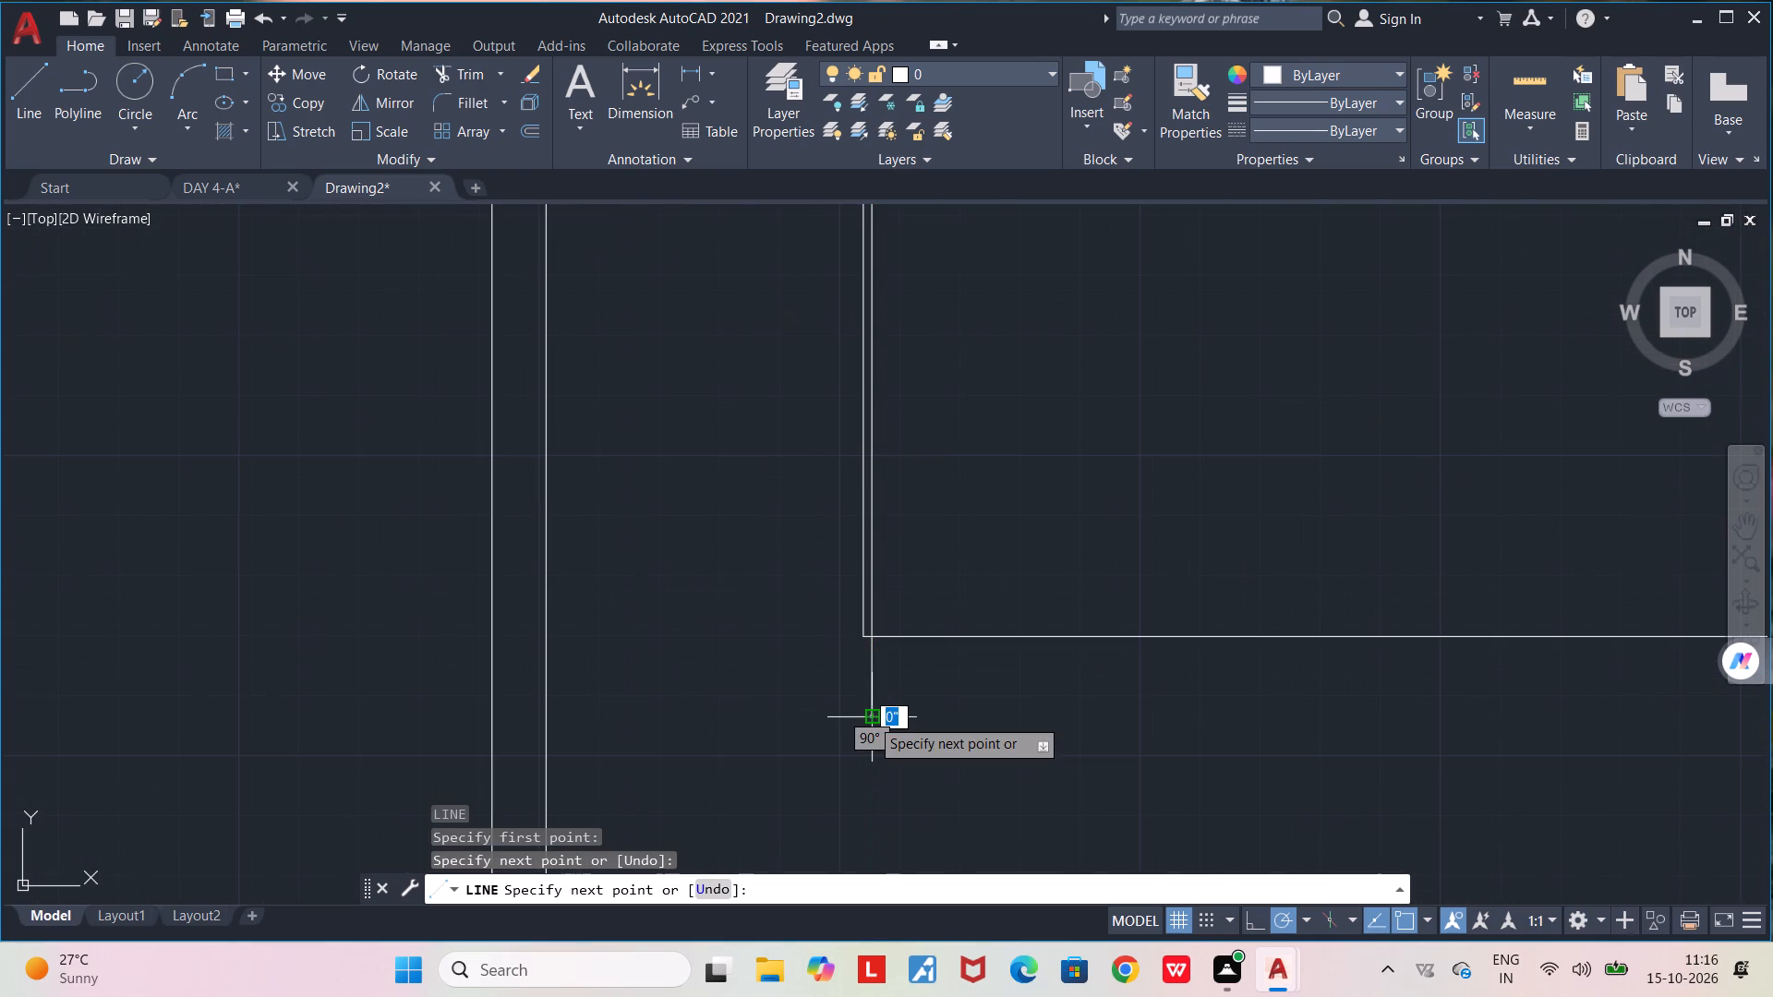
key("space")
Trim the duplicate left vertical line and the overhanging ends at the lower room's lower-left corner.
type("TR")
key("Return")
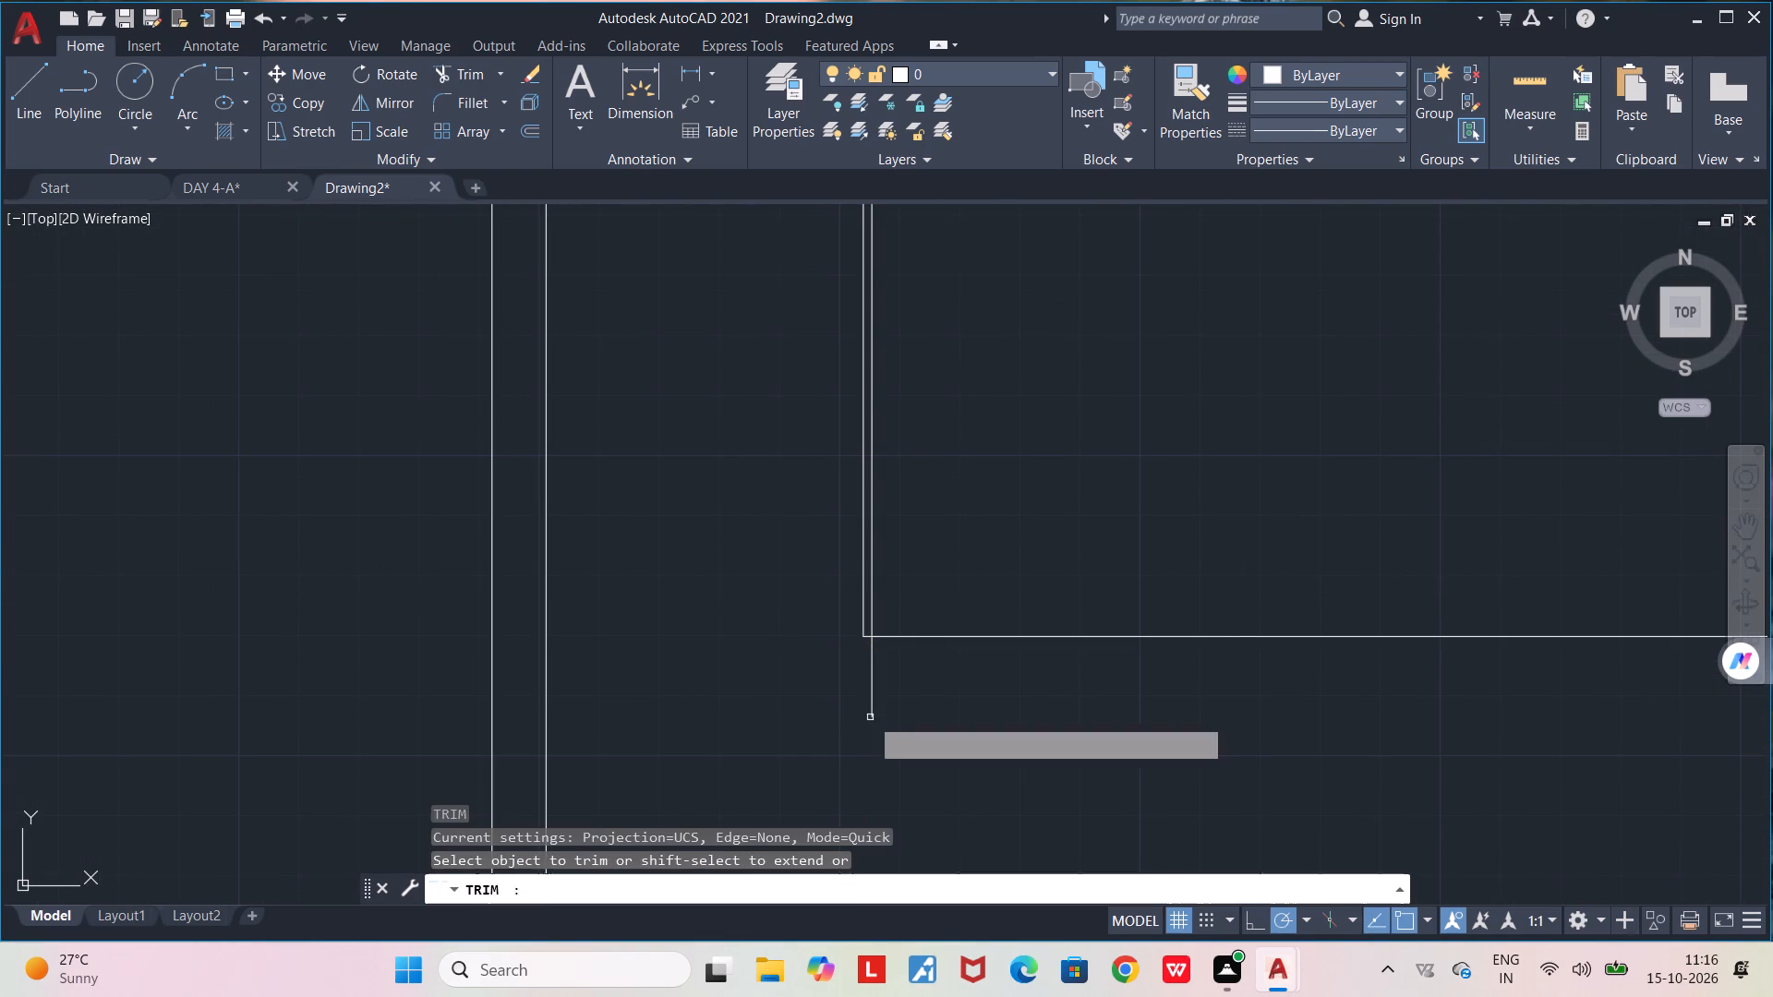
left_click_drag(890, 676, 869, 635)
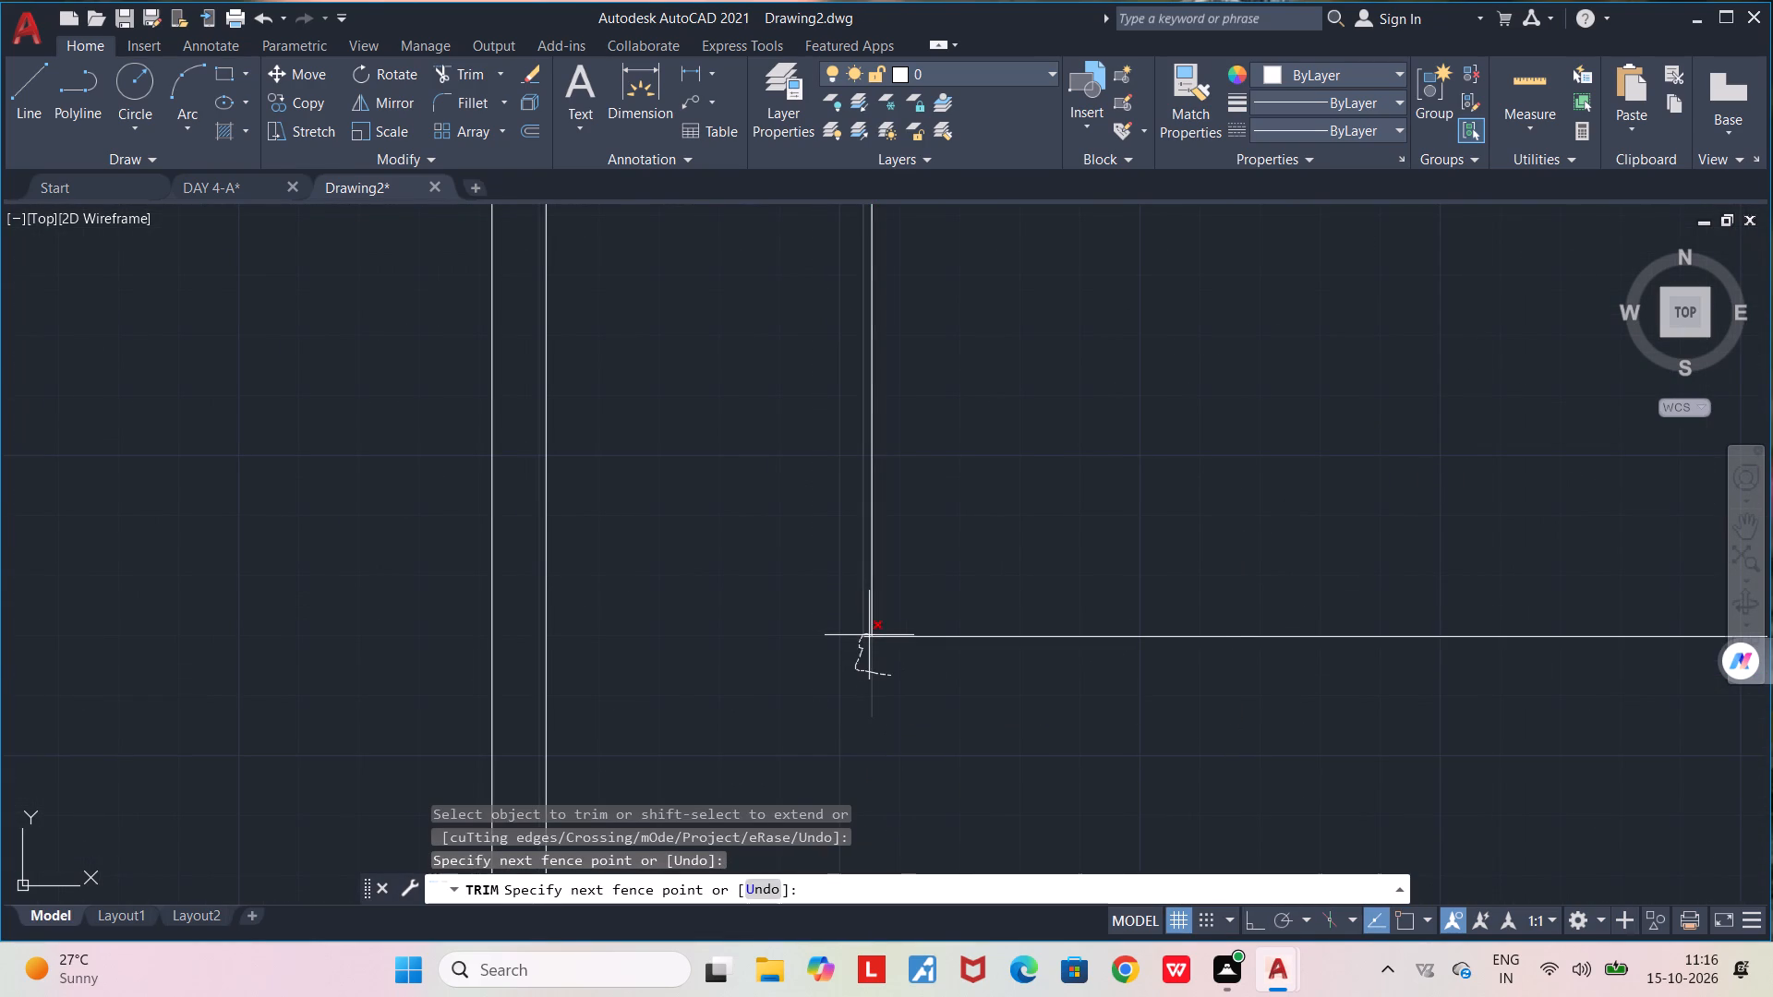
left_click_drag(869, 635, 867, 646)
scroll(870, 666, "down", 4)
key("space")
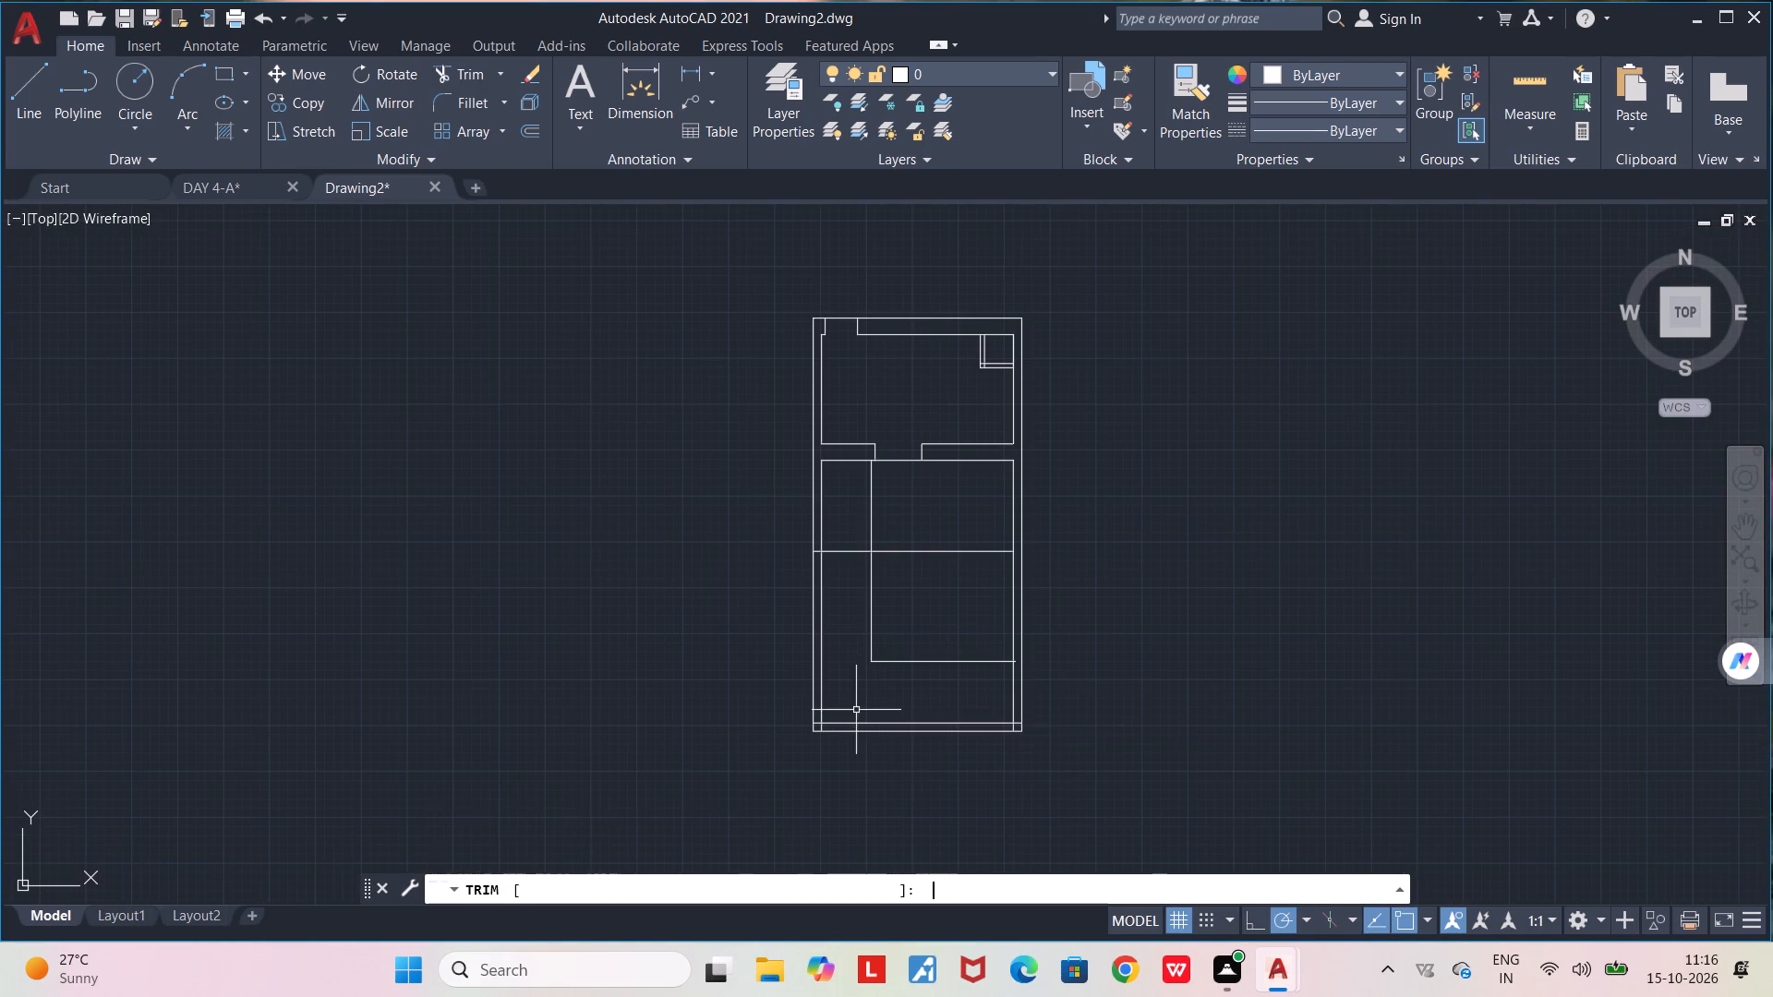
Draw a 3'6" line down from the upper room's lower-left corner, then a horizontal line left past the outer wall.
scroll(846, 599, "up", 1)
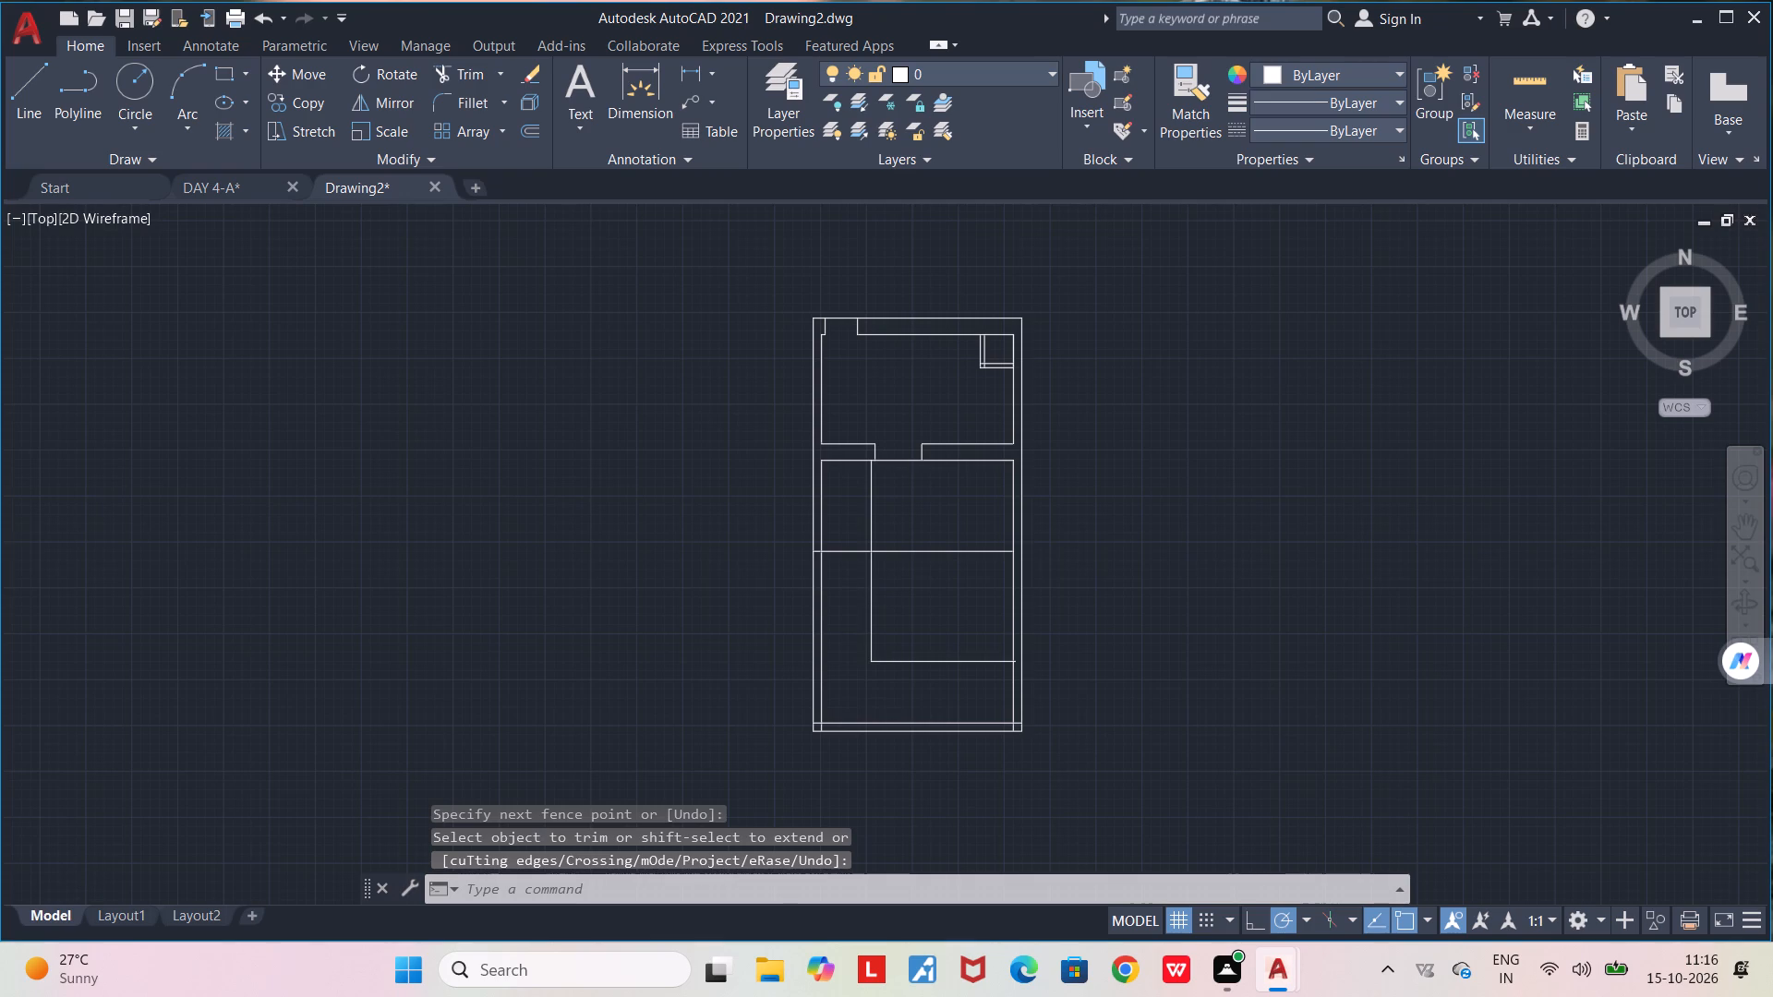
scroll(861, 606, "up", 2)
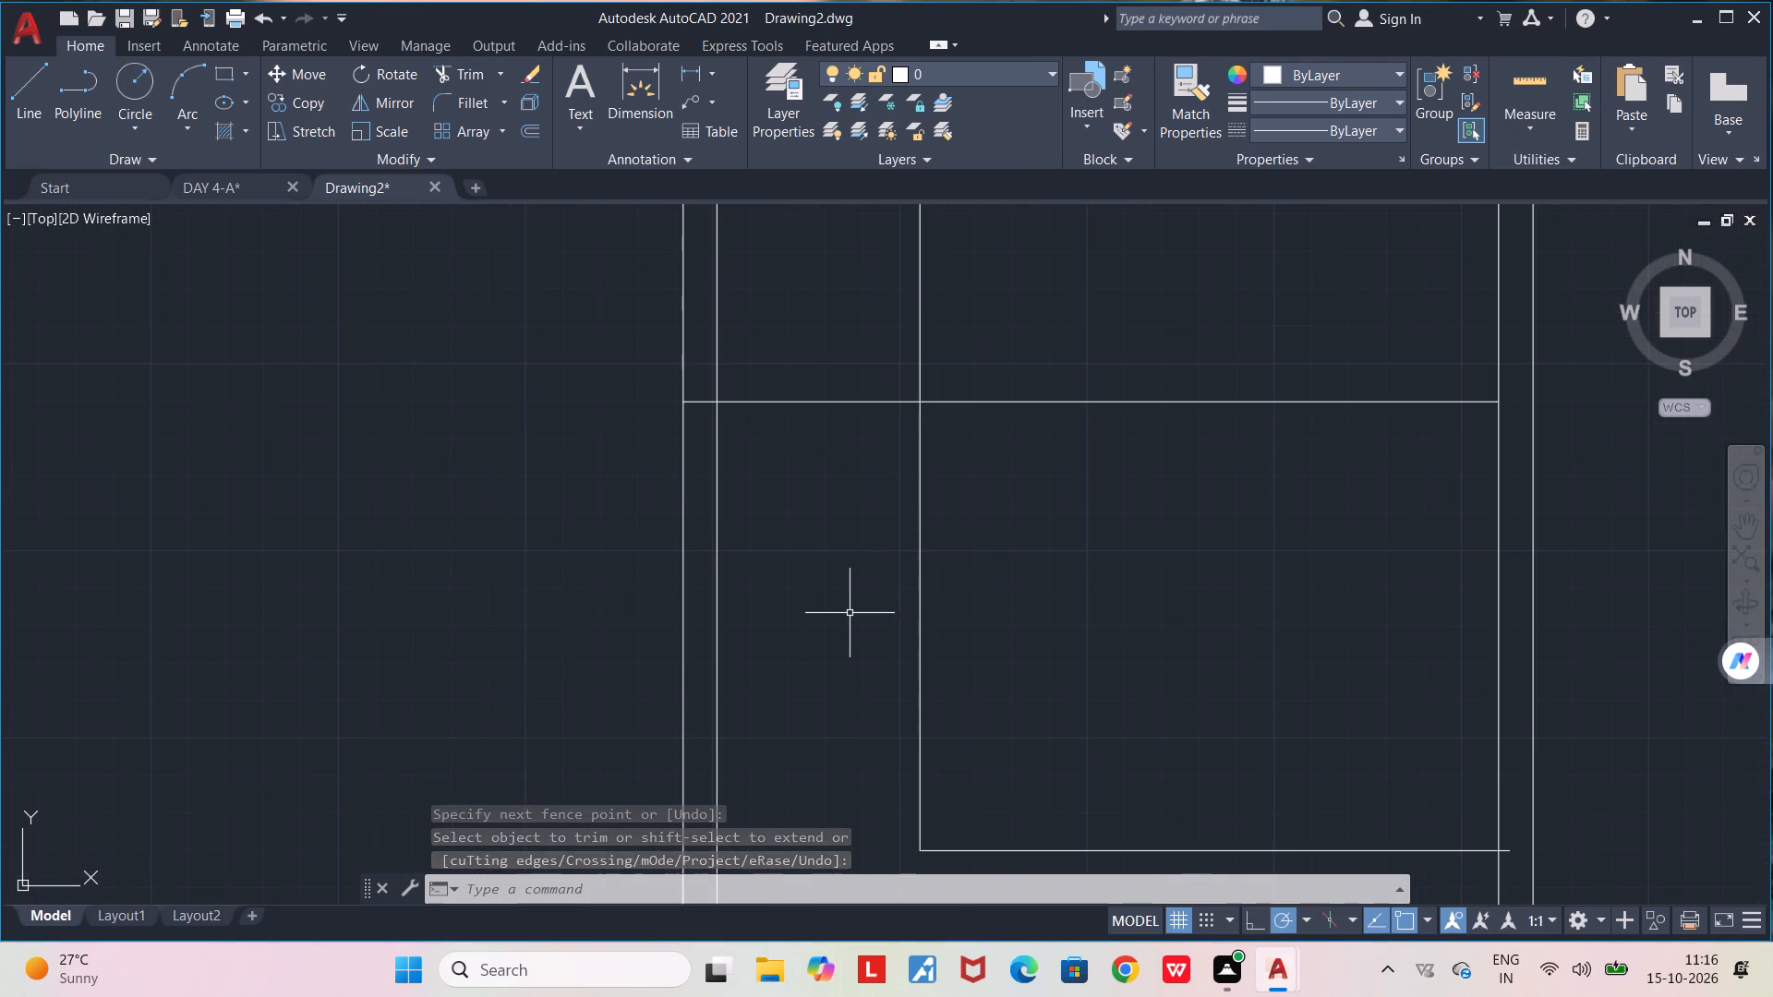
middle_click_drag(840, 676, 827, 740)
scroll(826, 740, "down", 1)
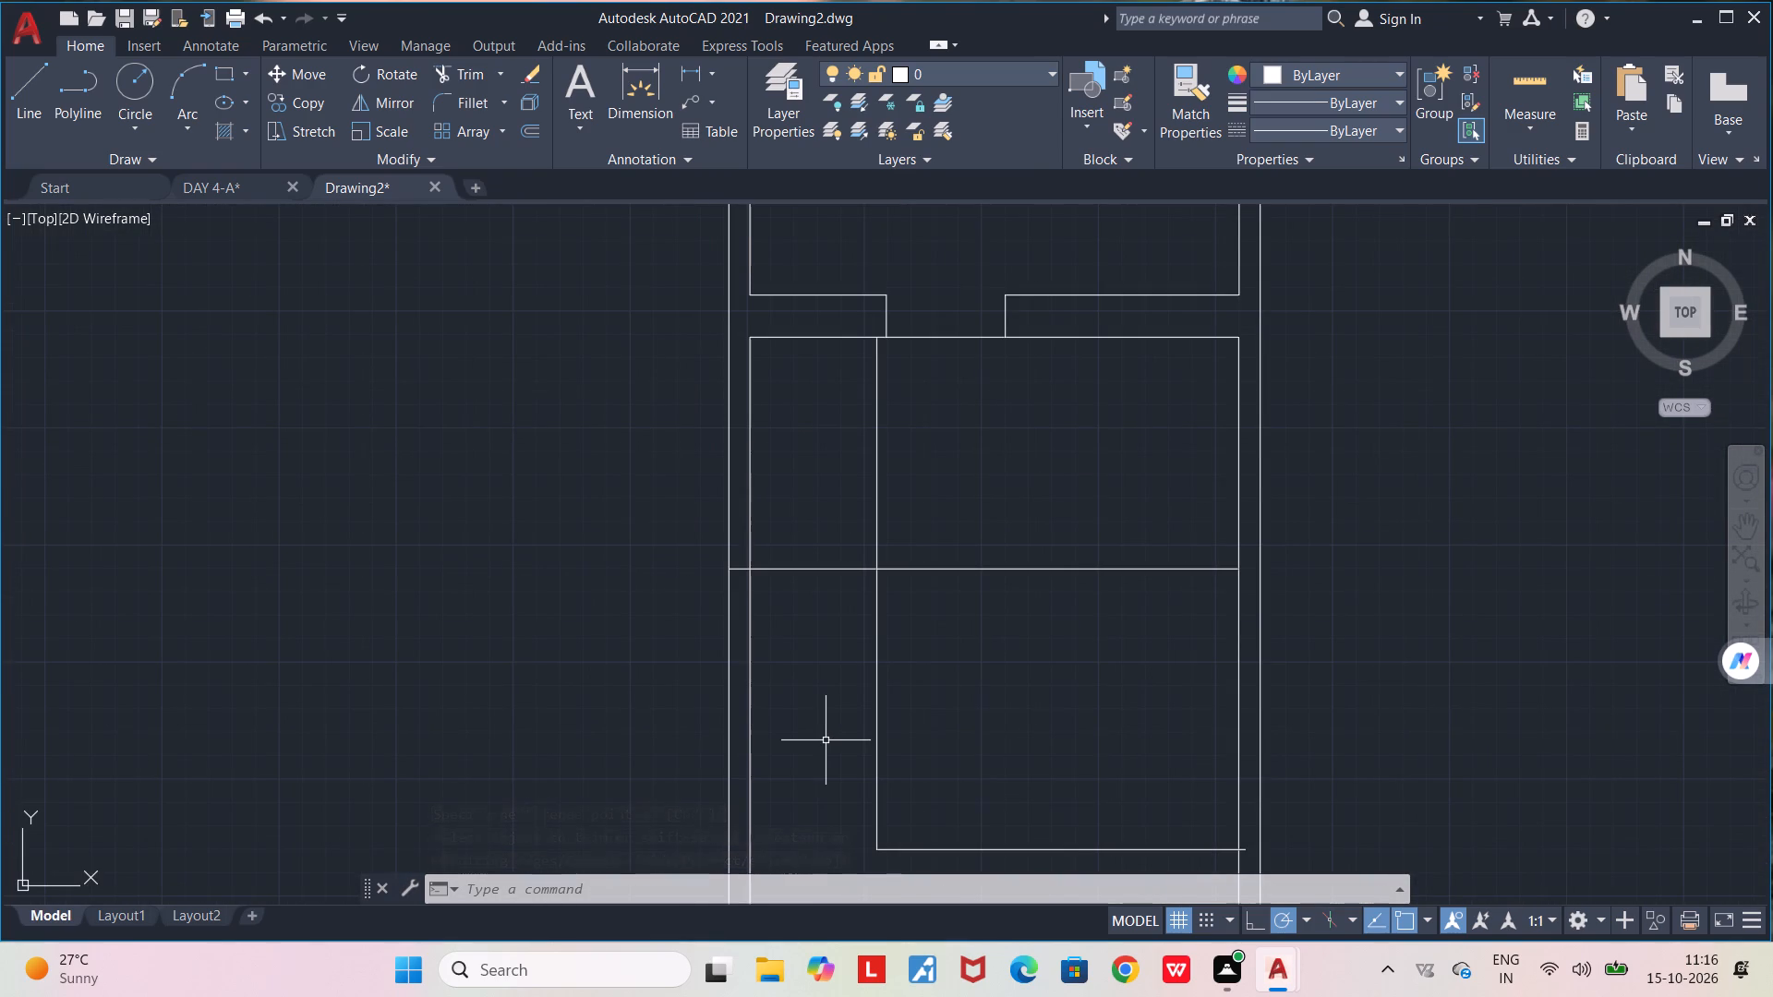
key("l")
key("Return")
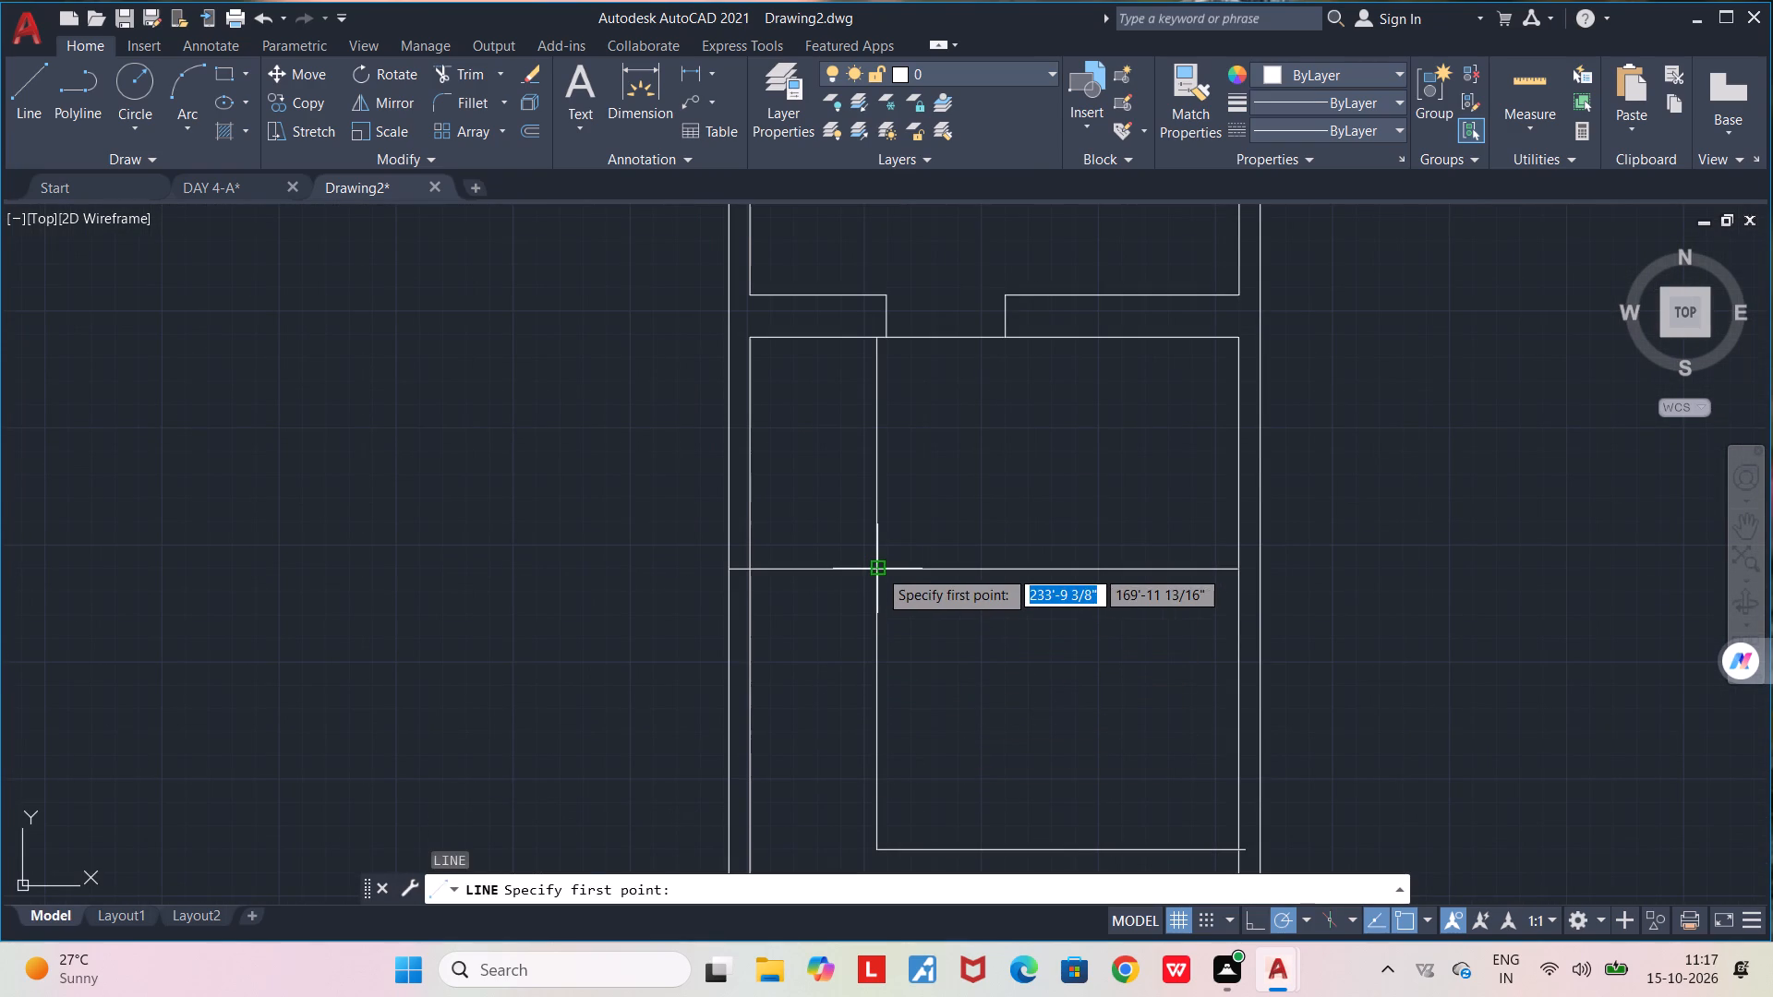
left_click(878, 569)
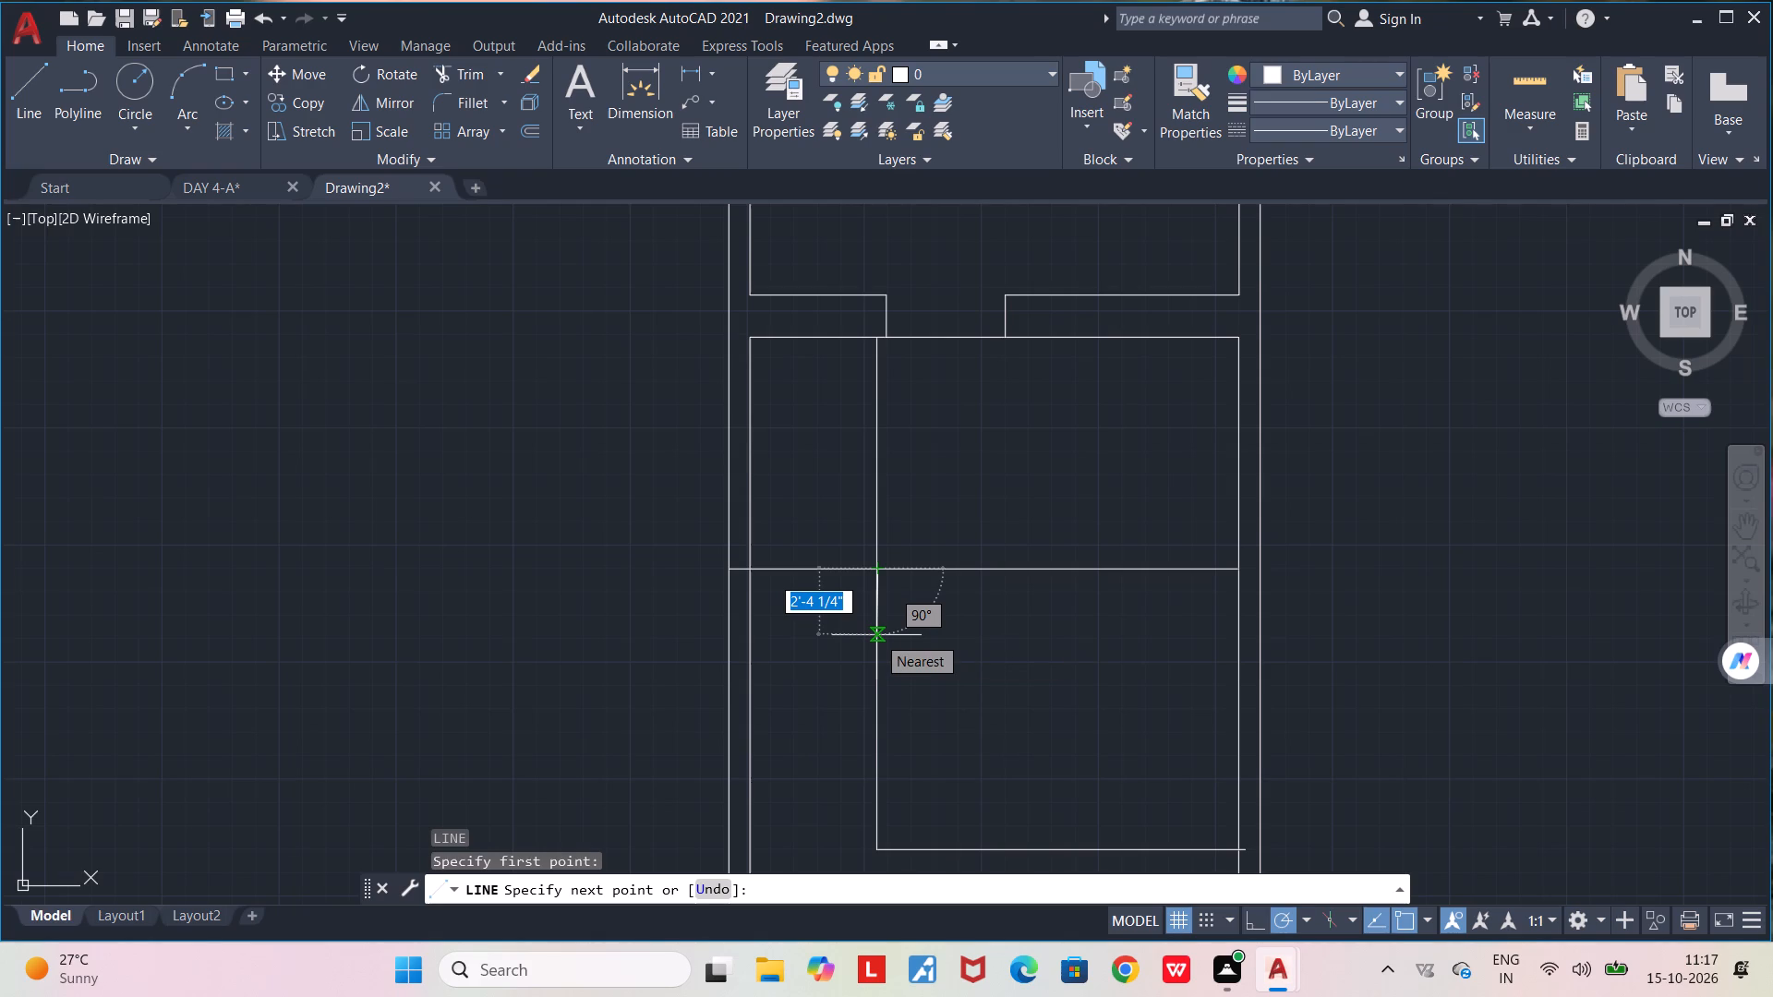
type("3'")
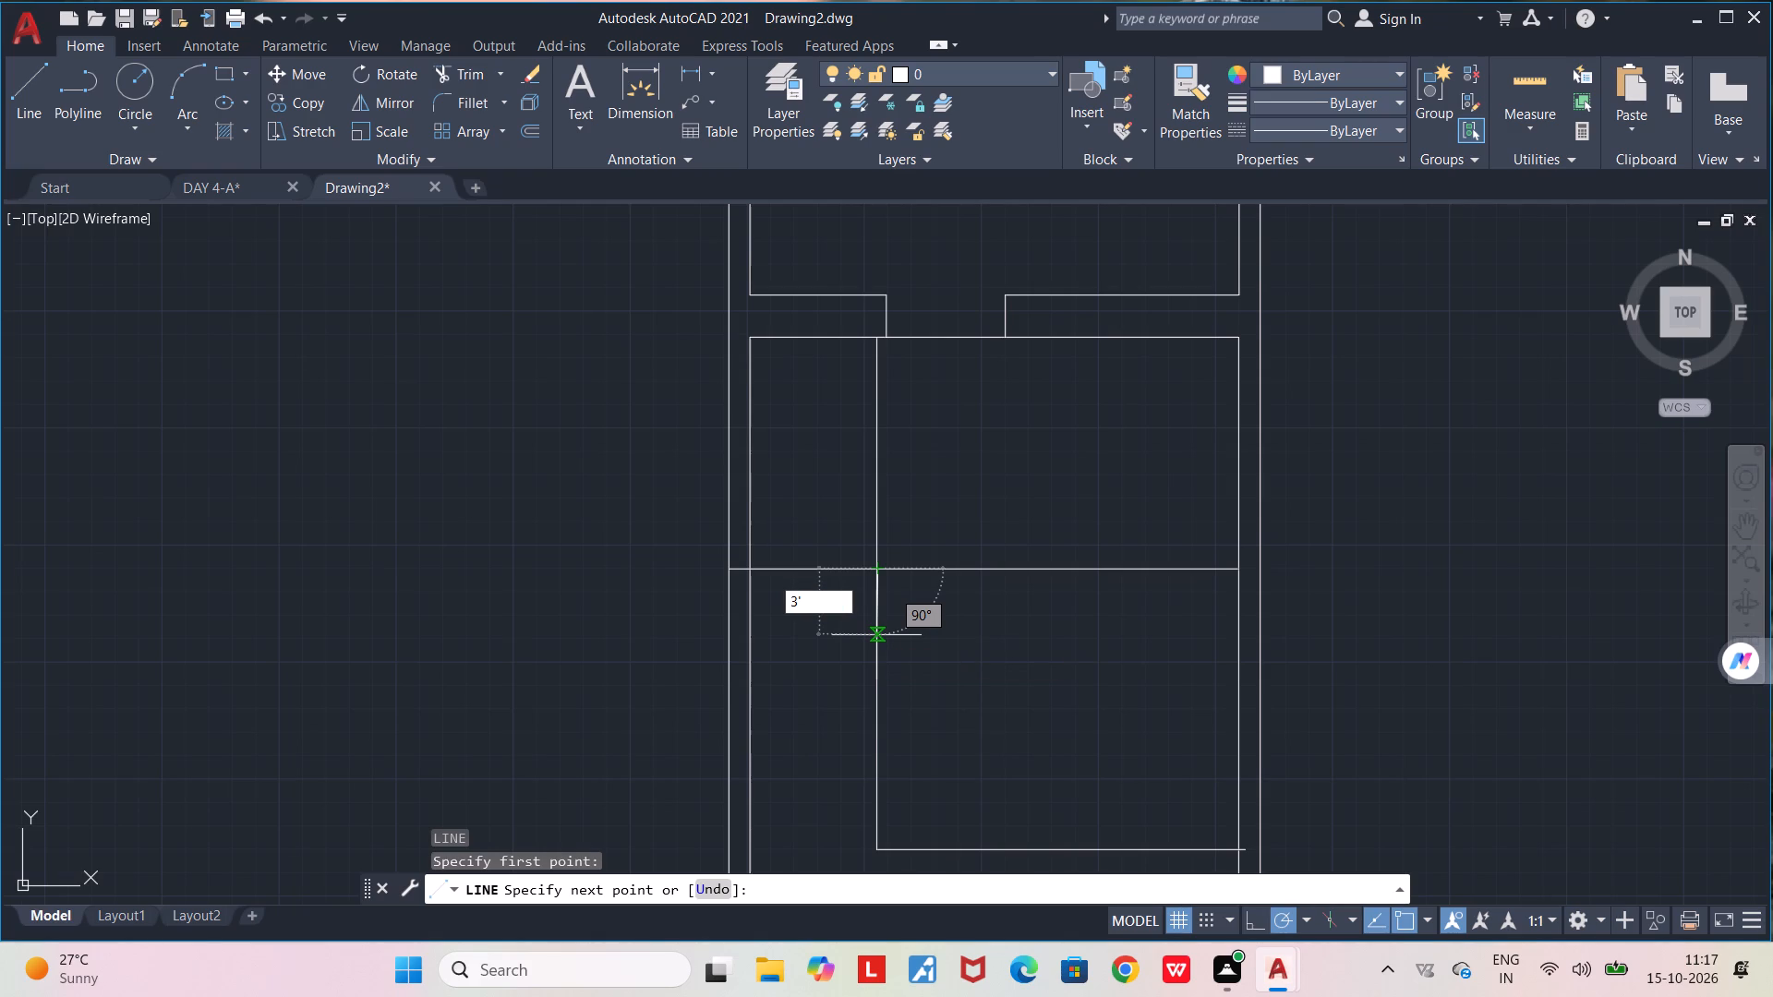
type("6\"")
key("Return")
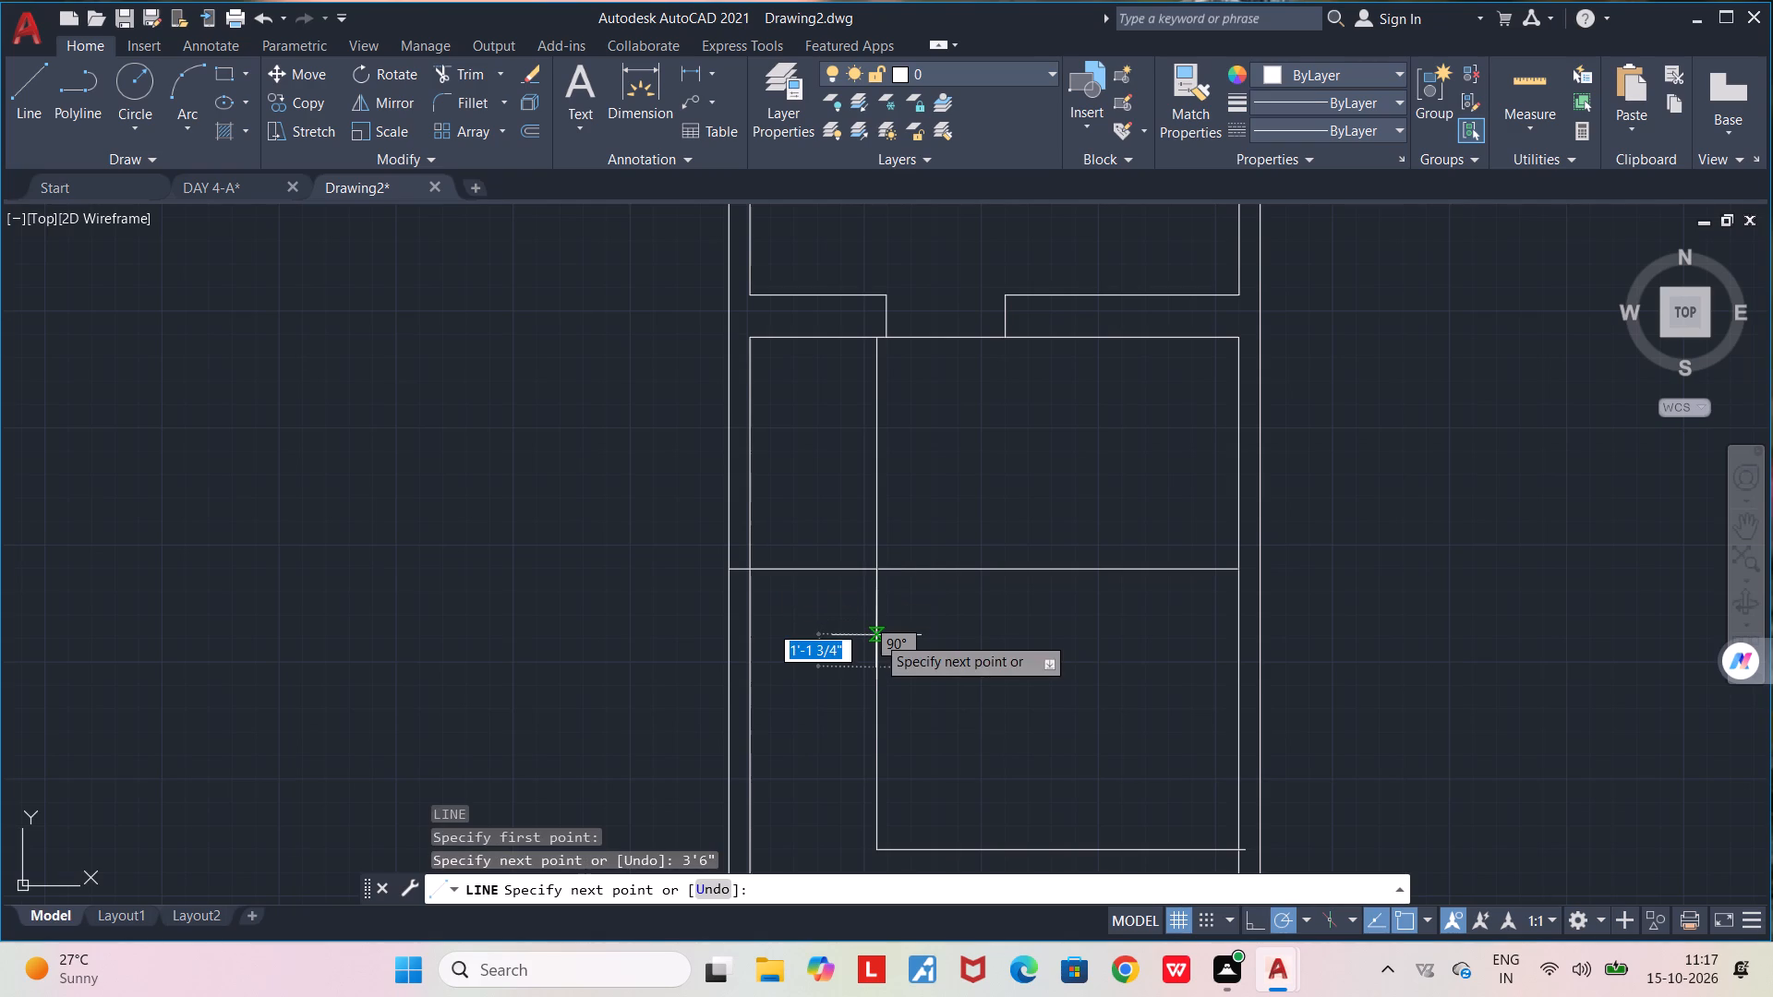
left_click(608, 666)
key("space")
Trim away the 3'6" guide segment and the part of the new horizontal line beyond the left wall's outer face.
type("TR")
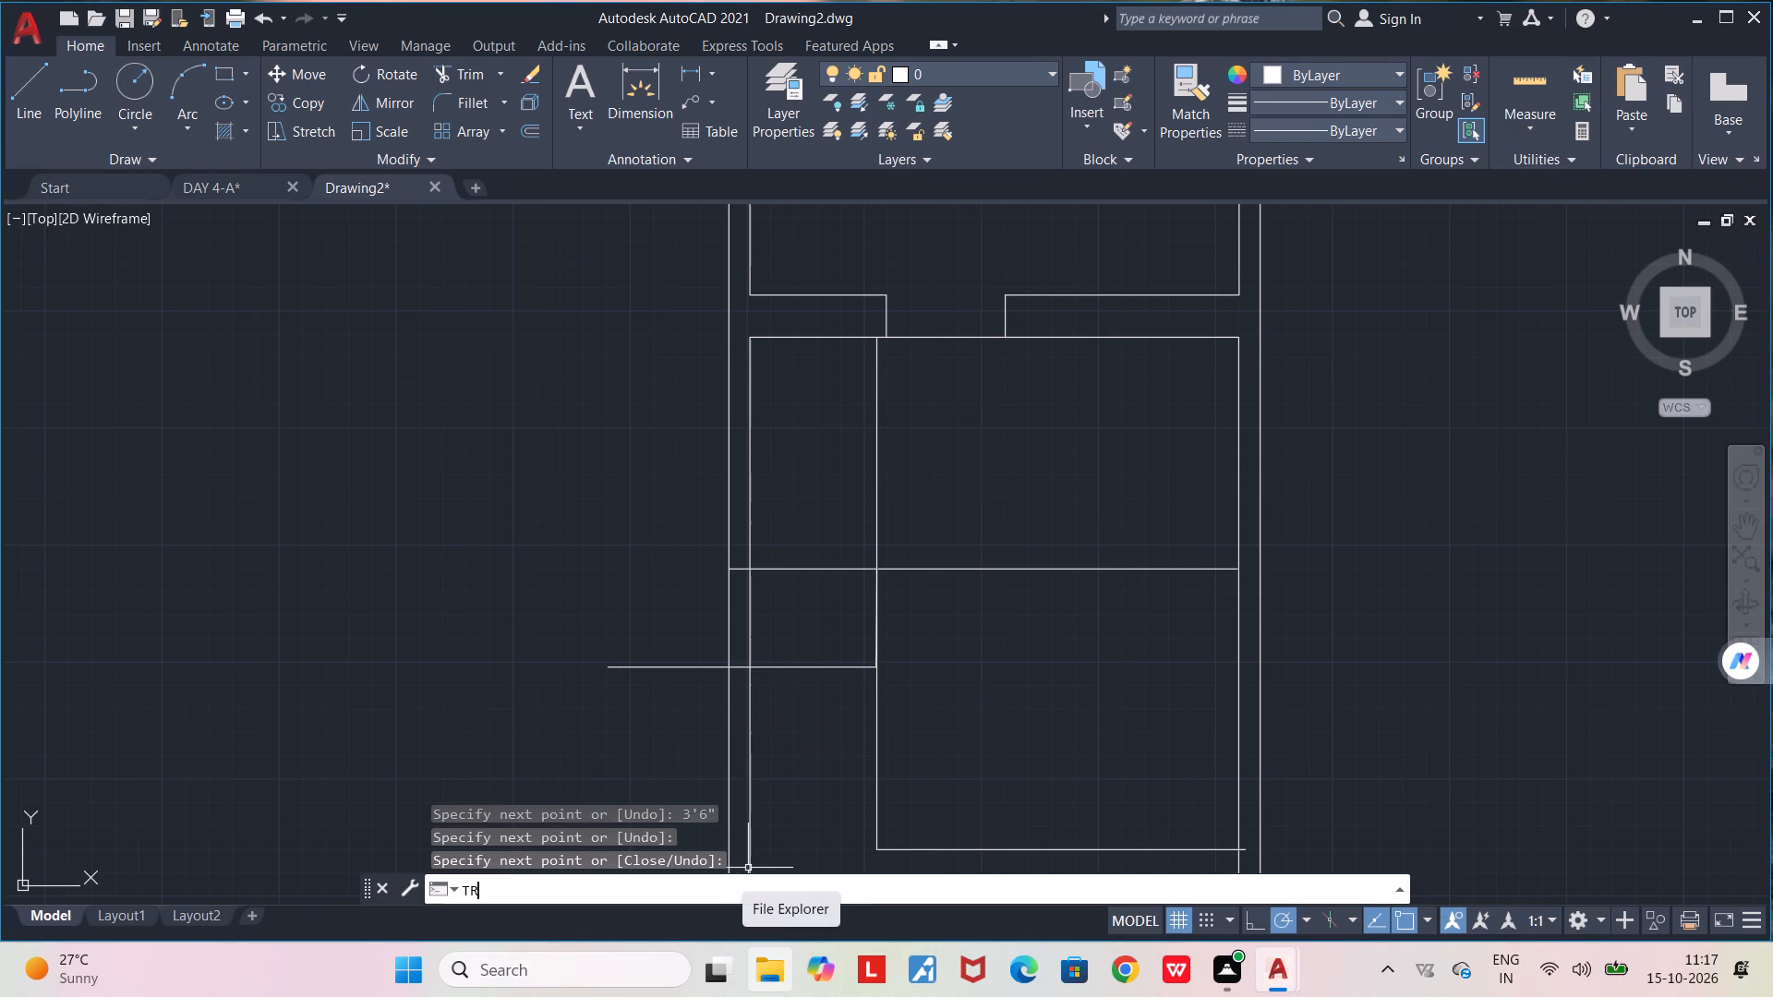
key("Return")
scroll(846, 682, "up", 5)
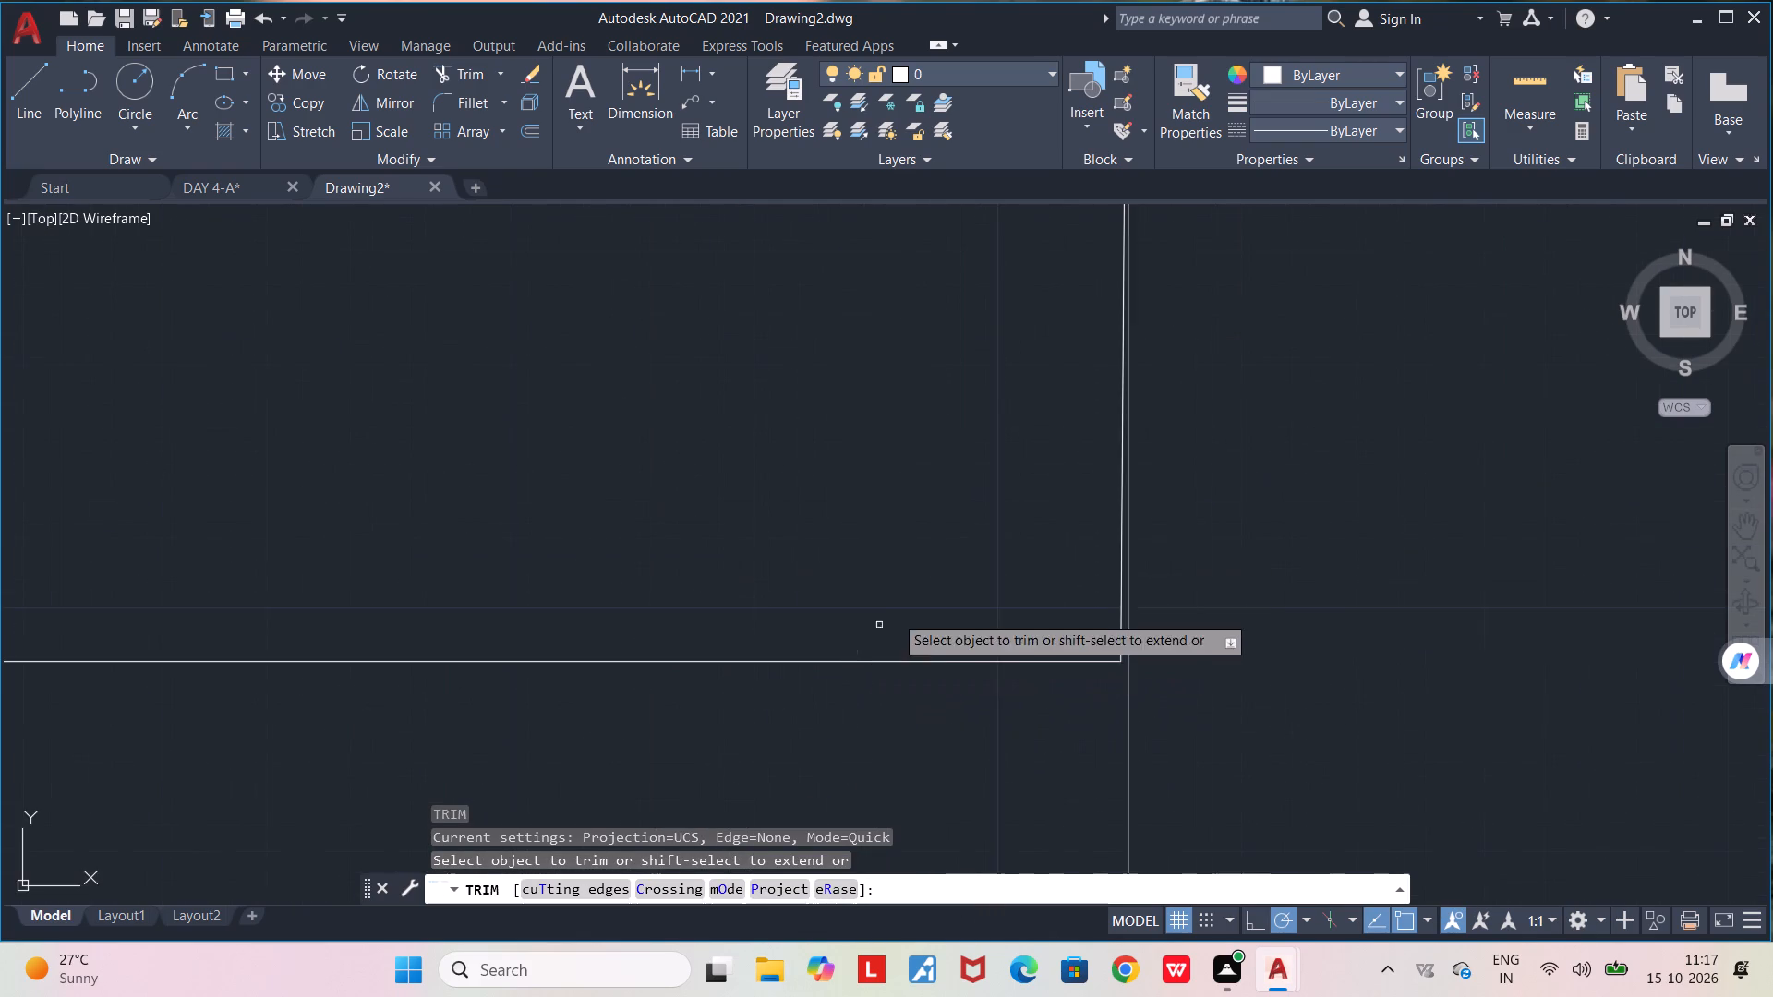
scroll(997, 607, "up", 2)
left_click(1311, 702)
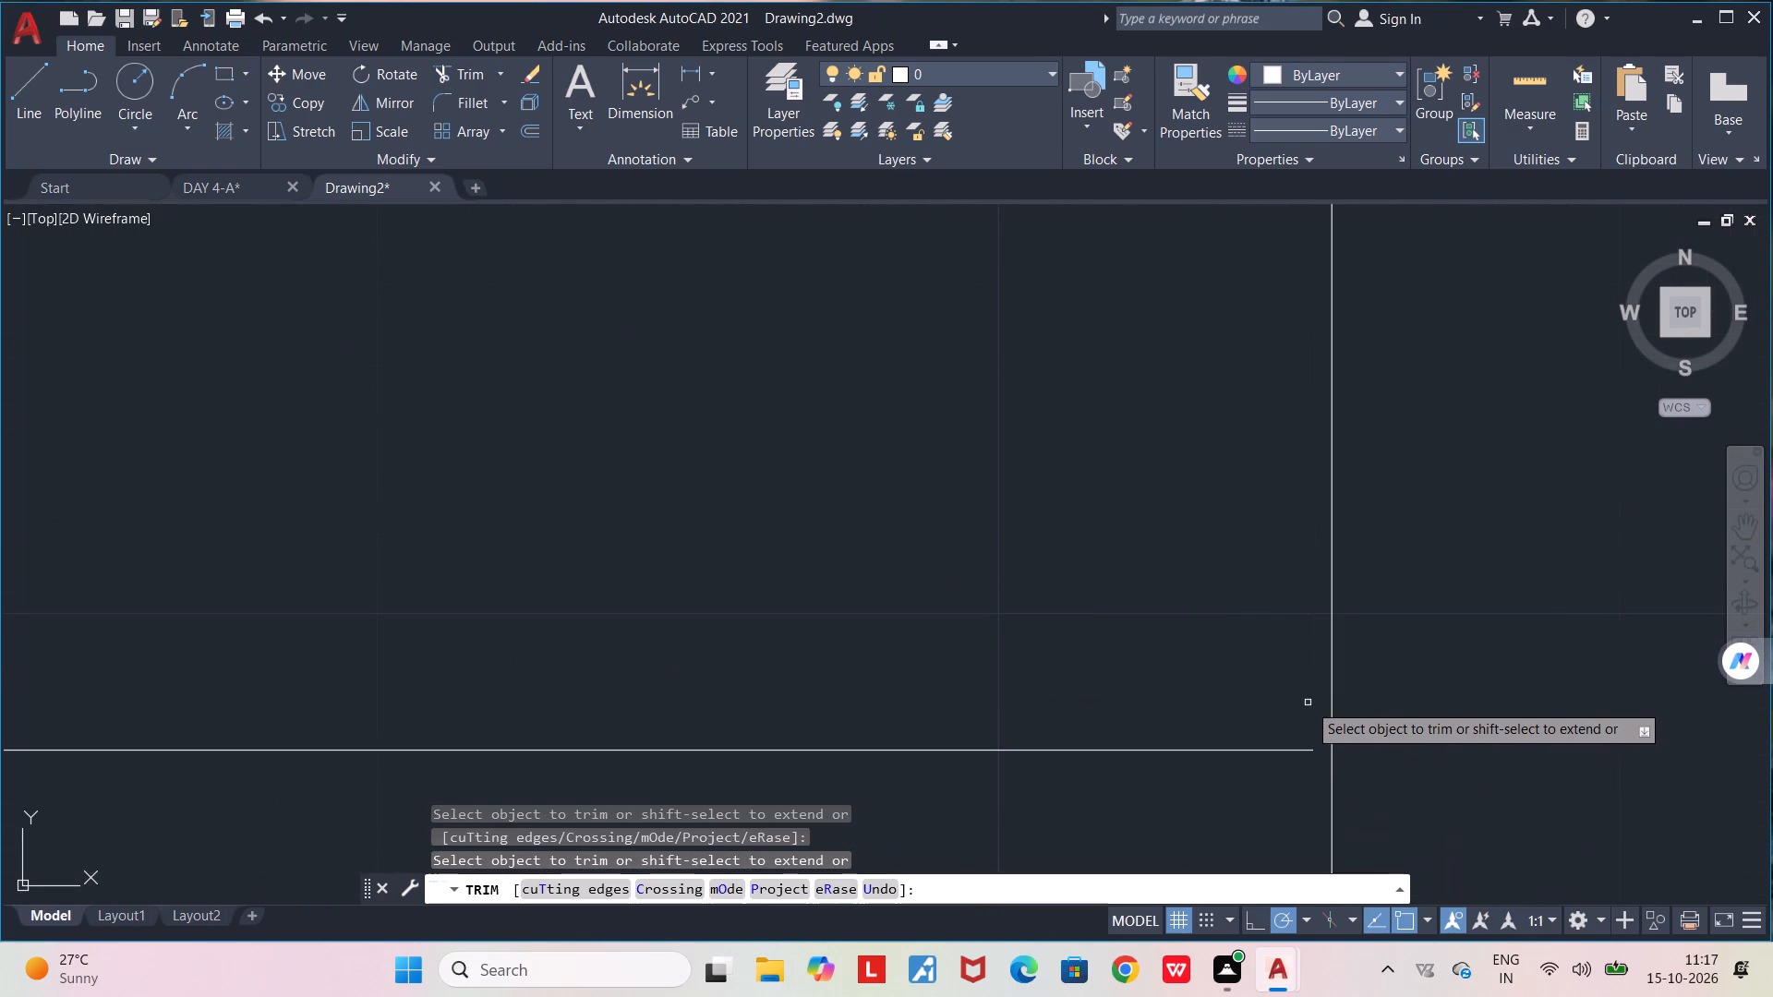
scroll(1308, 703, "down", 6)
left_click_drag(822, 697, 842, 740)
scroll(841, 743, "down", 2)
key("space")
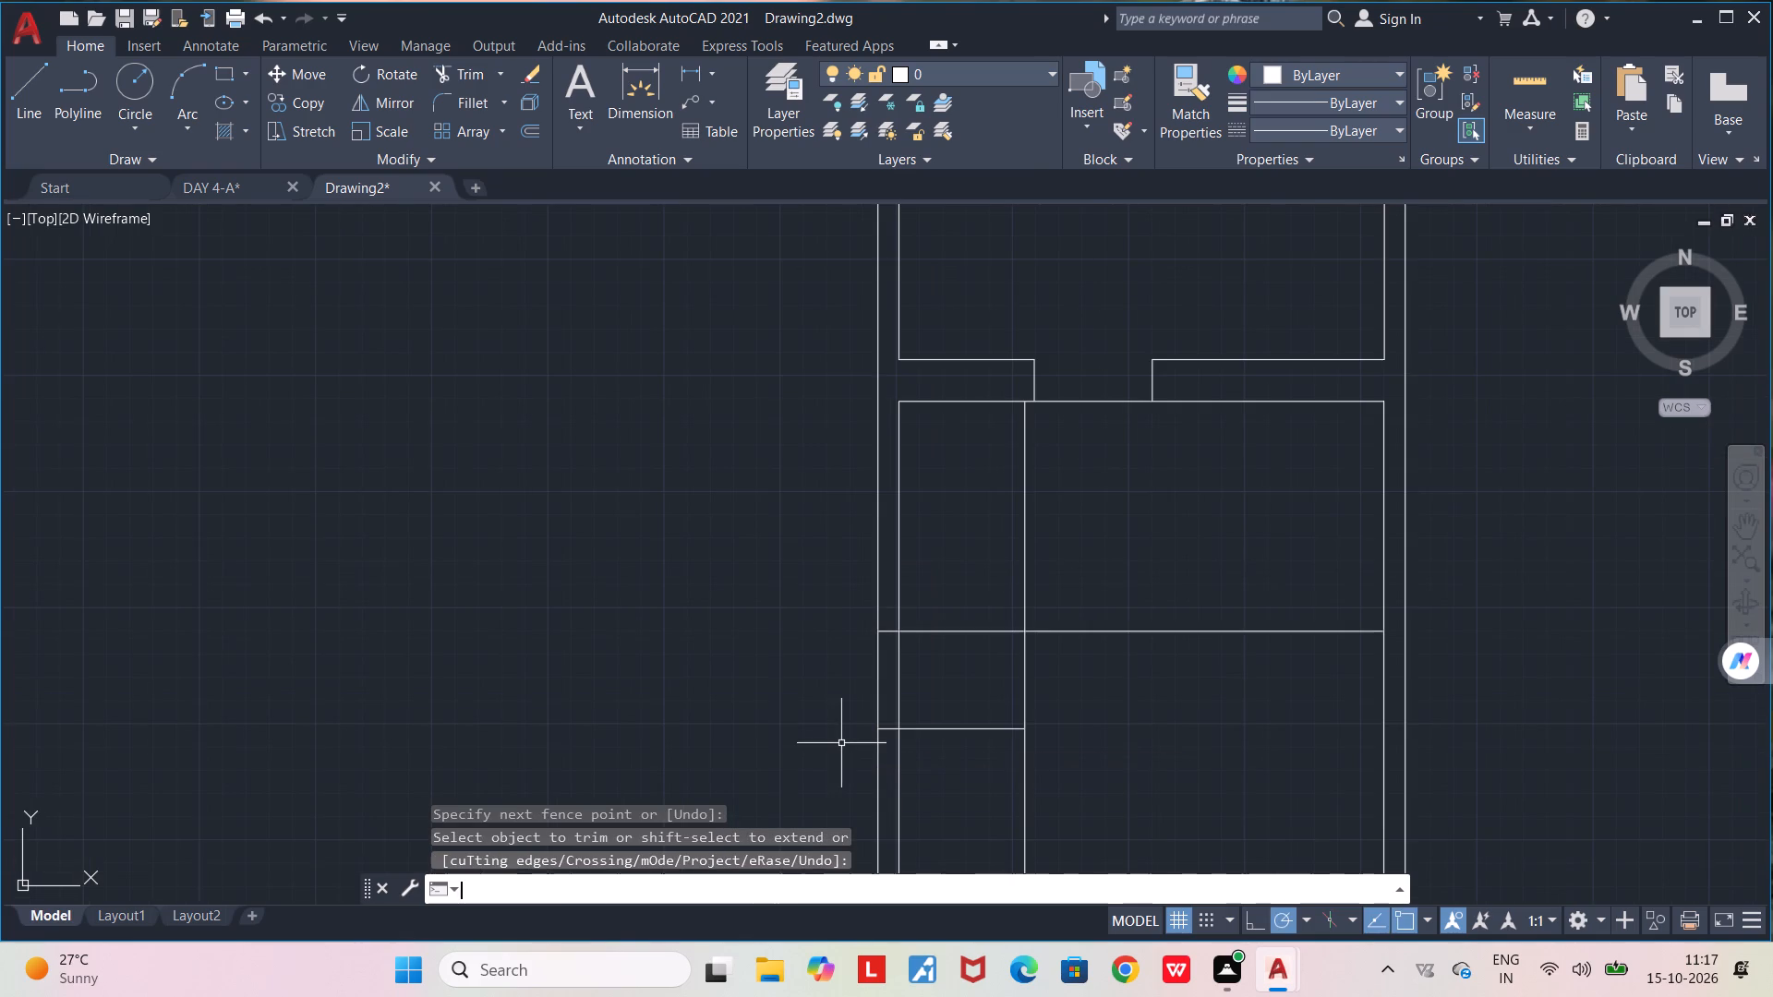
scroll(841, 743, "down", 3)
scroll(841, 743, "up", 4)
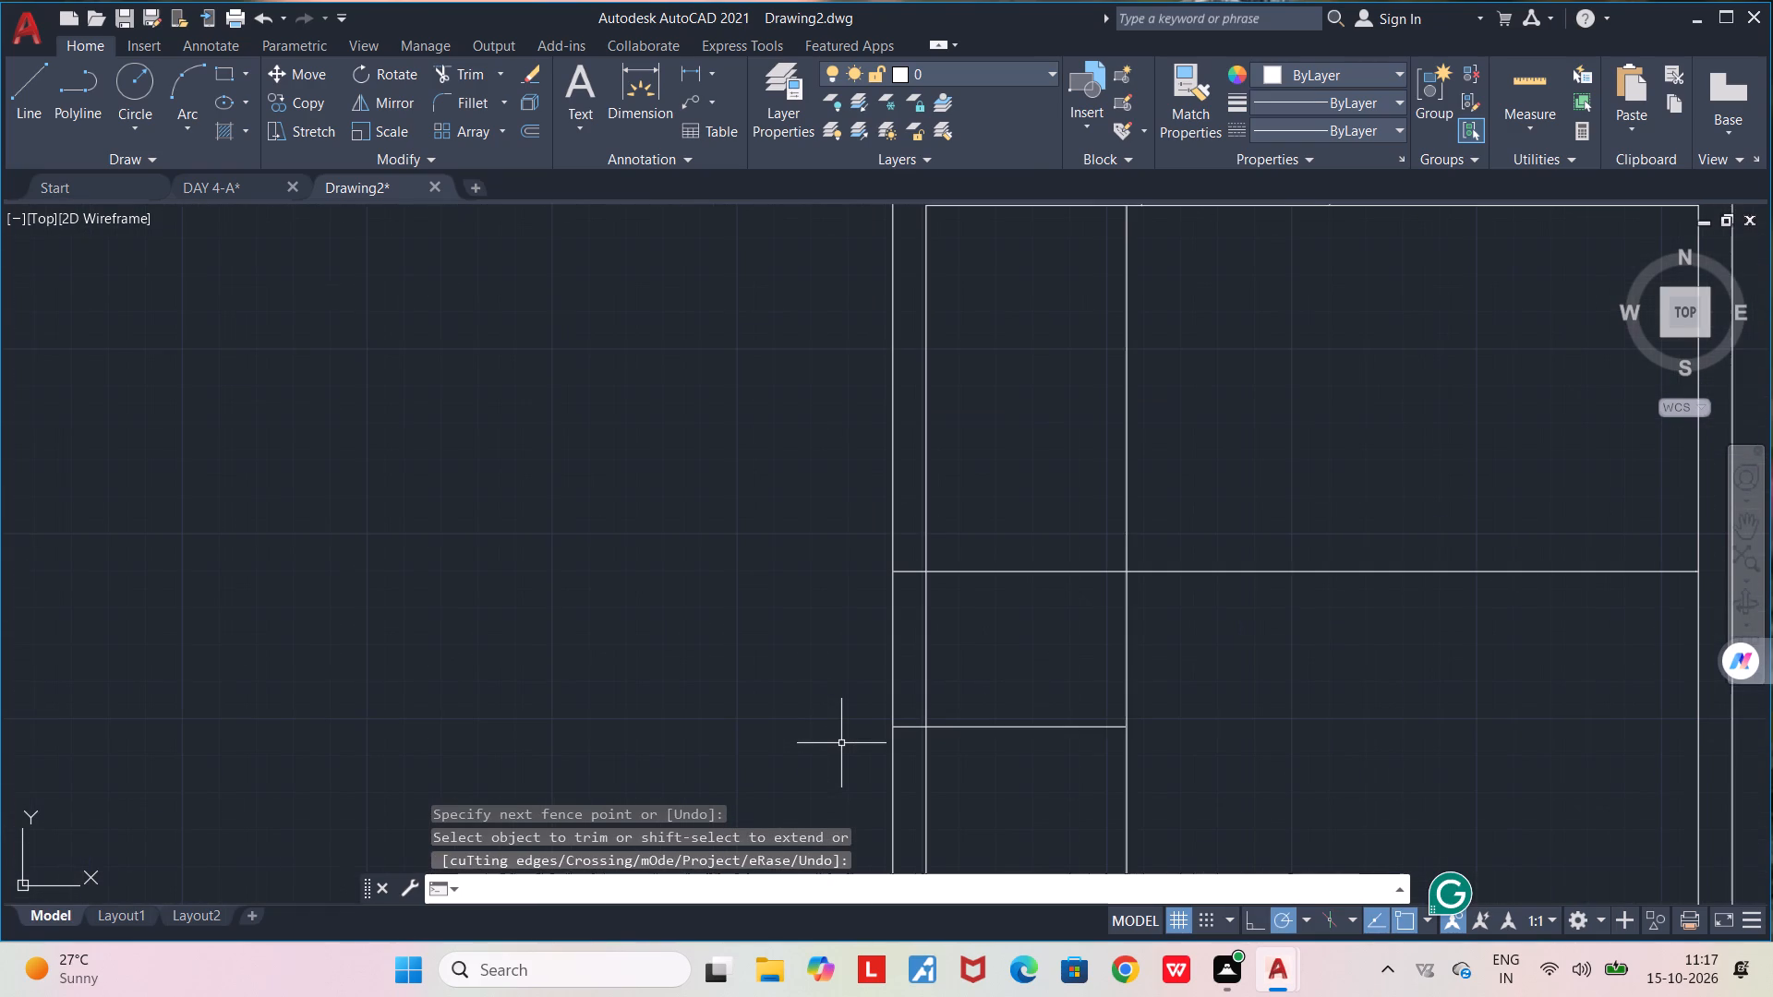
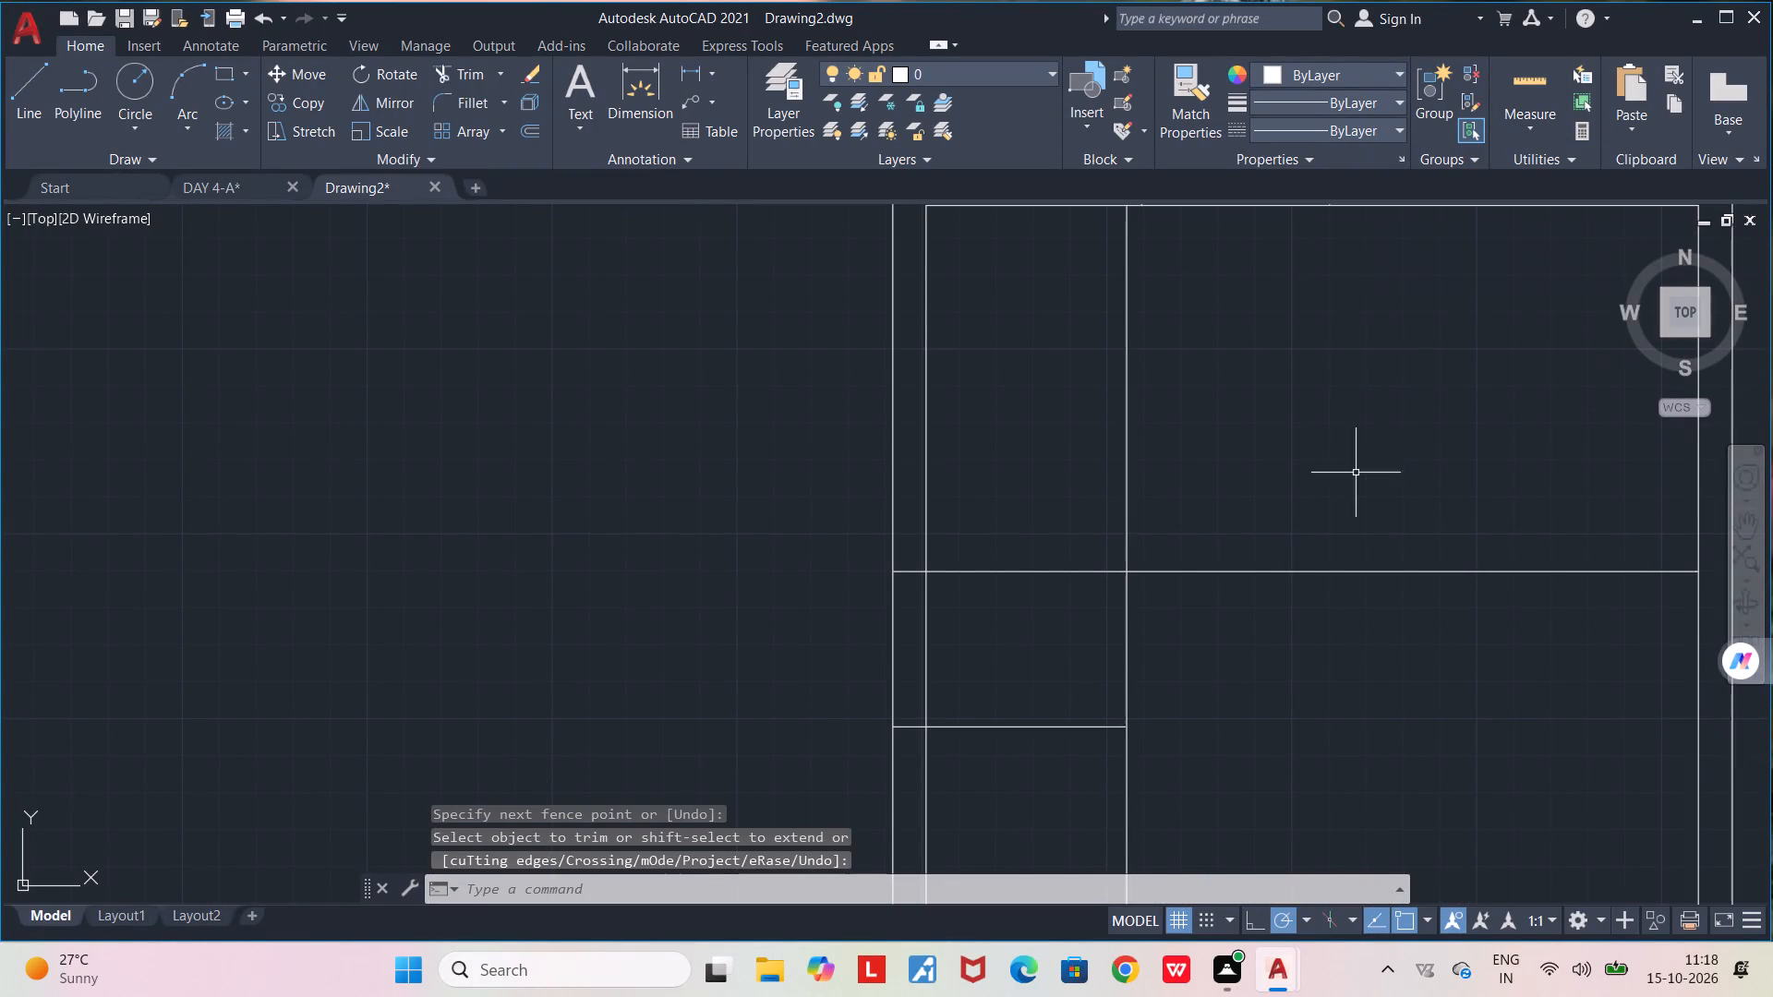
Draw a horizontal line from the open right end of the left opening's lower line across the lower room's left line.
scroll(1310, 556, "down", 3)
middle_click_drag(1311, 651, 1080, 706)
scroll(1024, 687, "up", 3)
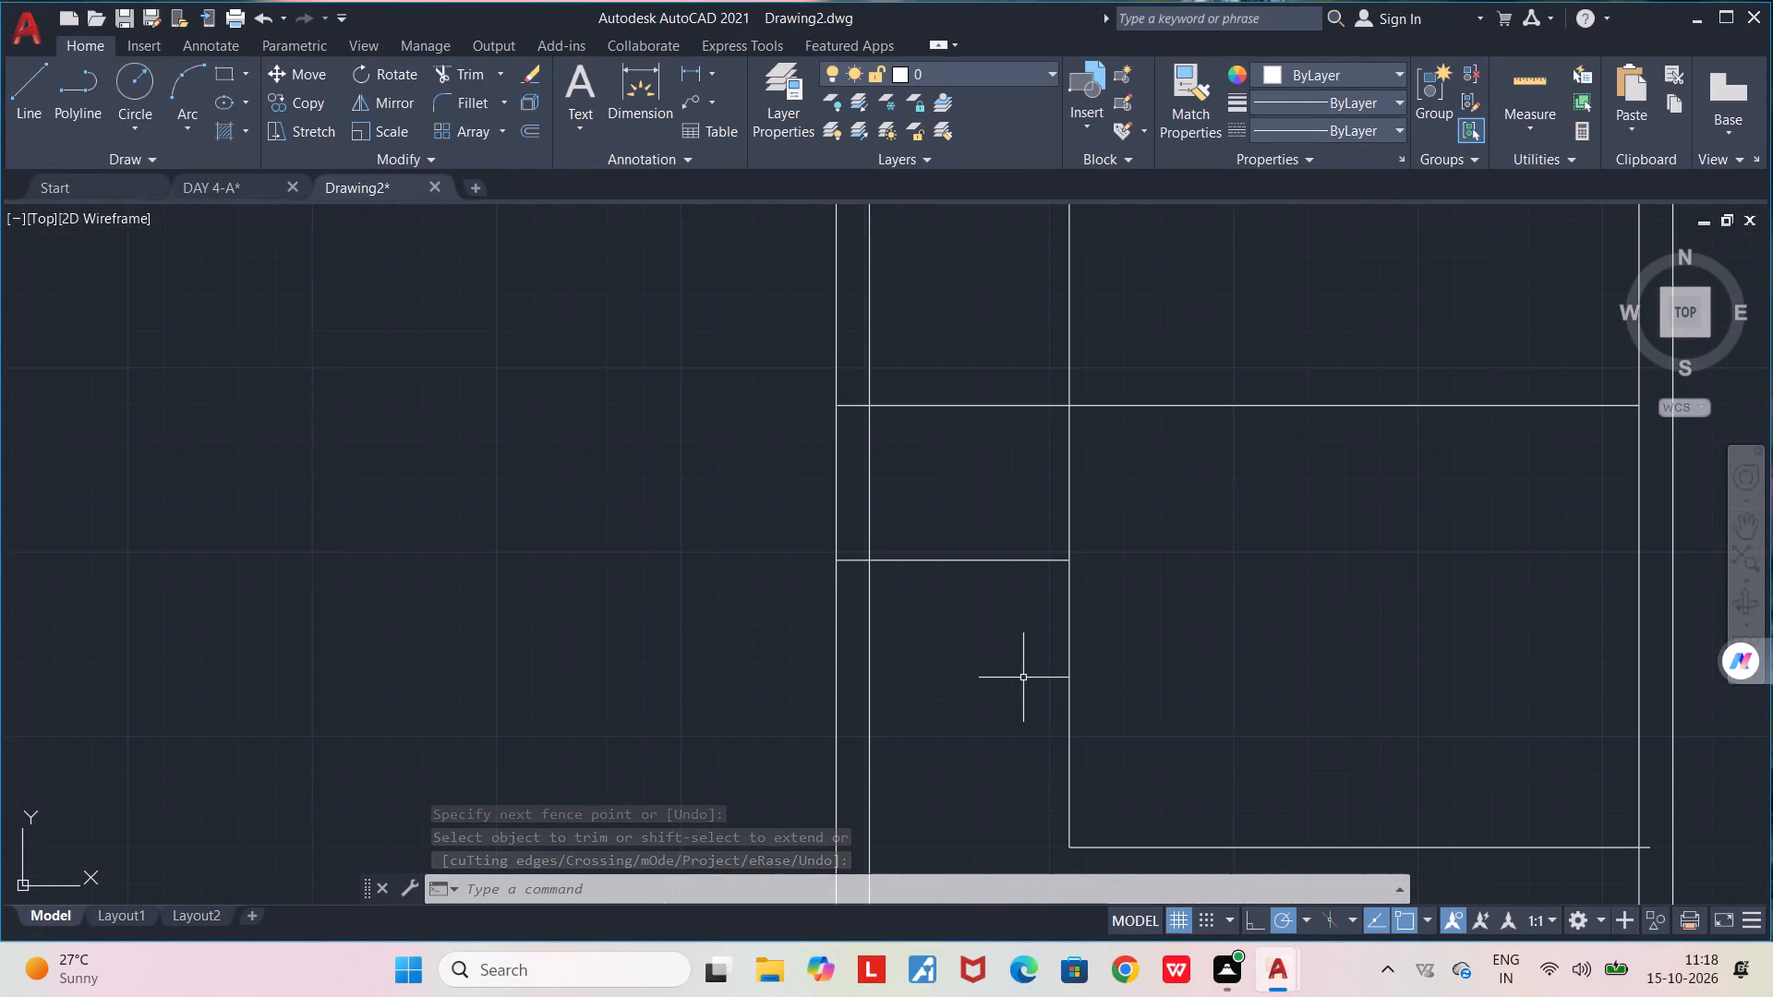
scroll(1074, 552, "up", 6)
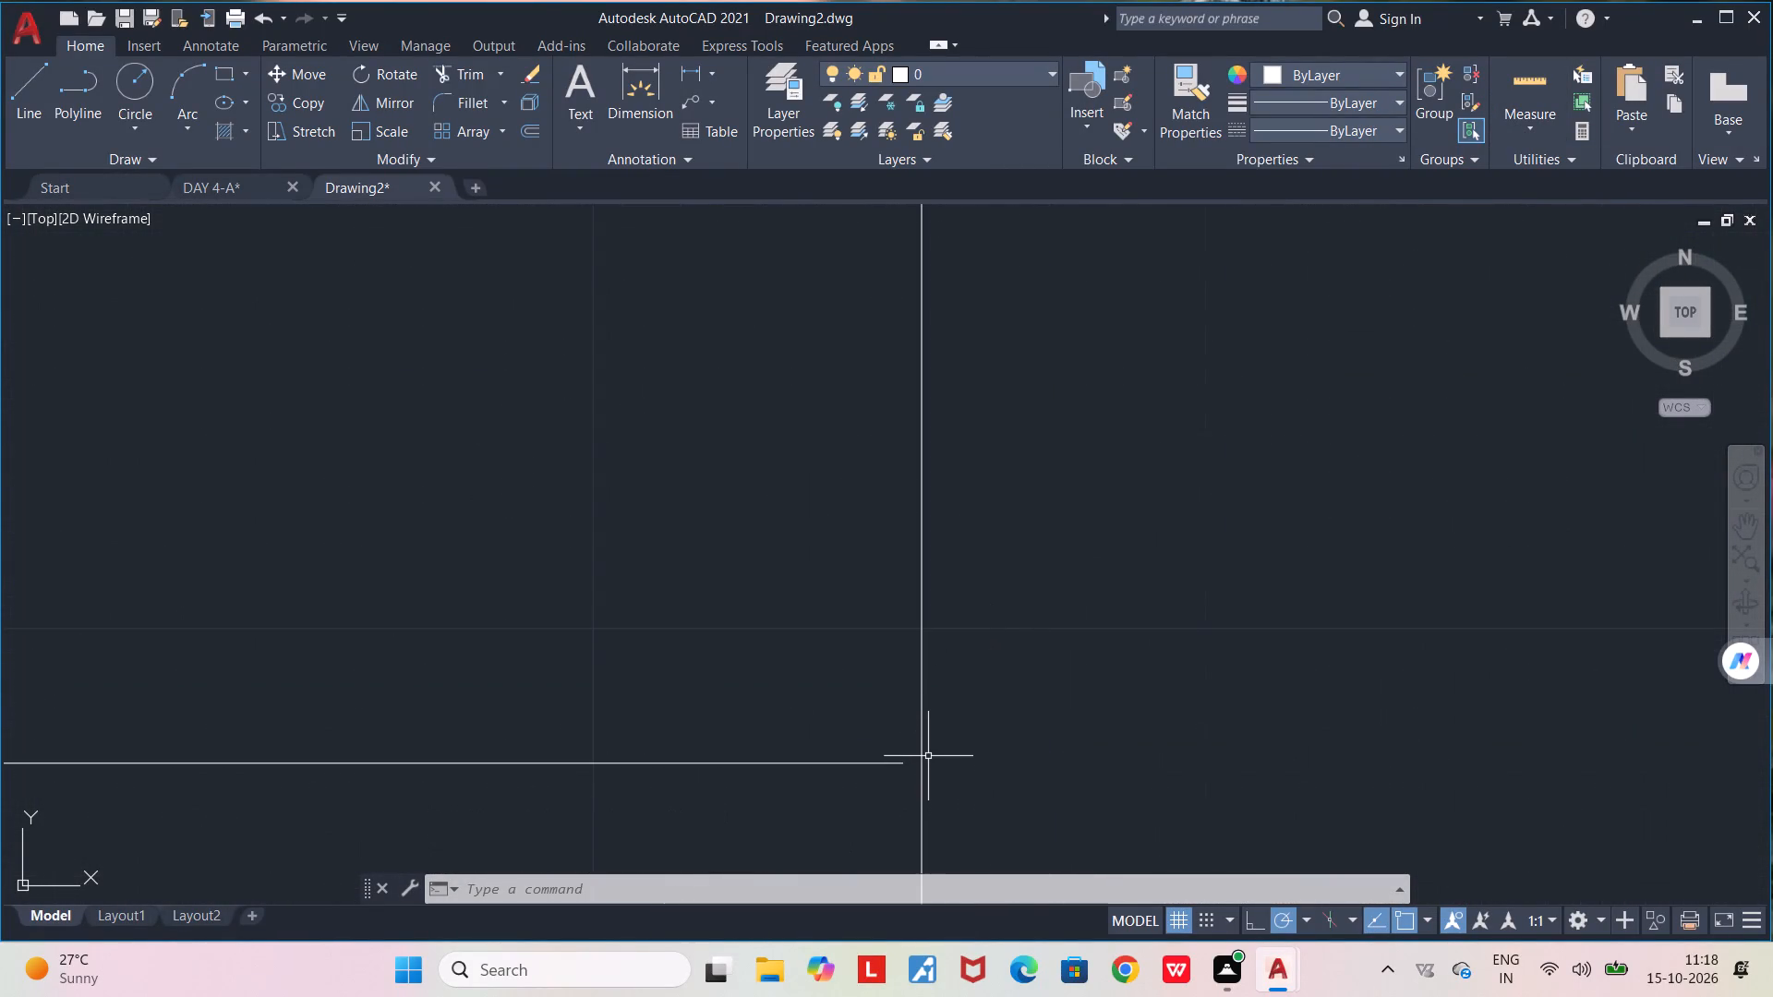
key("l")
key("Return")
scroll(909, 769, "up", 4)
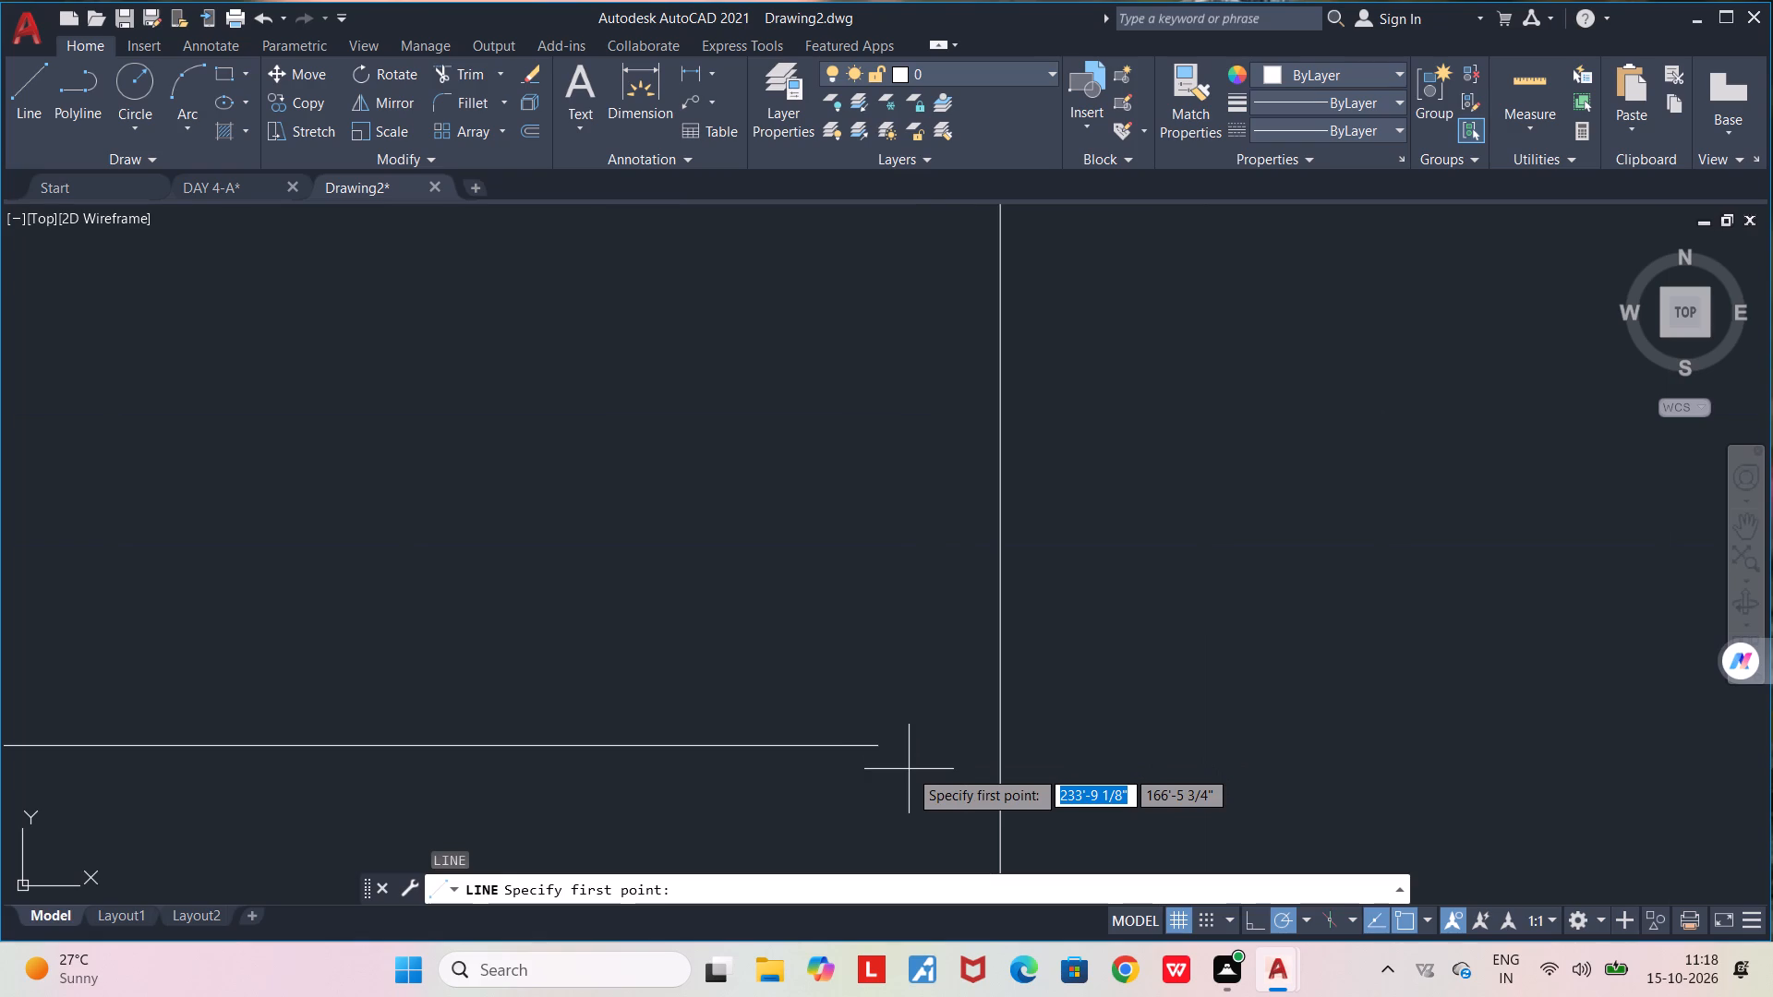
left_click(881, 745)
left_click(1114, 734)
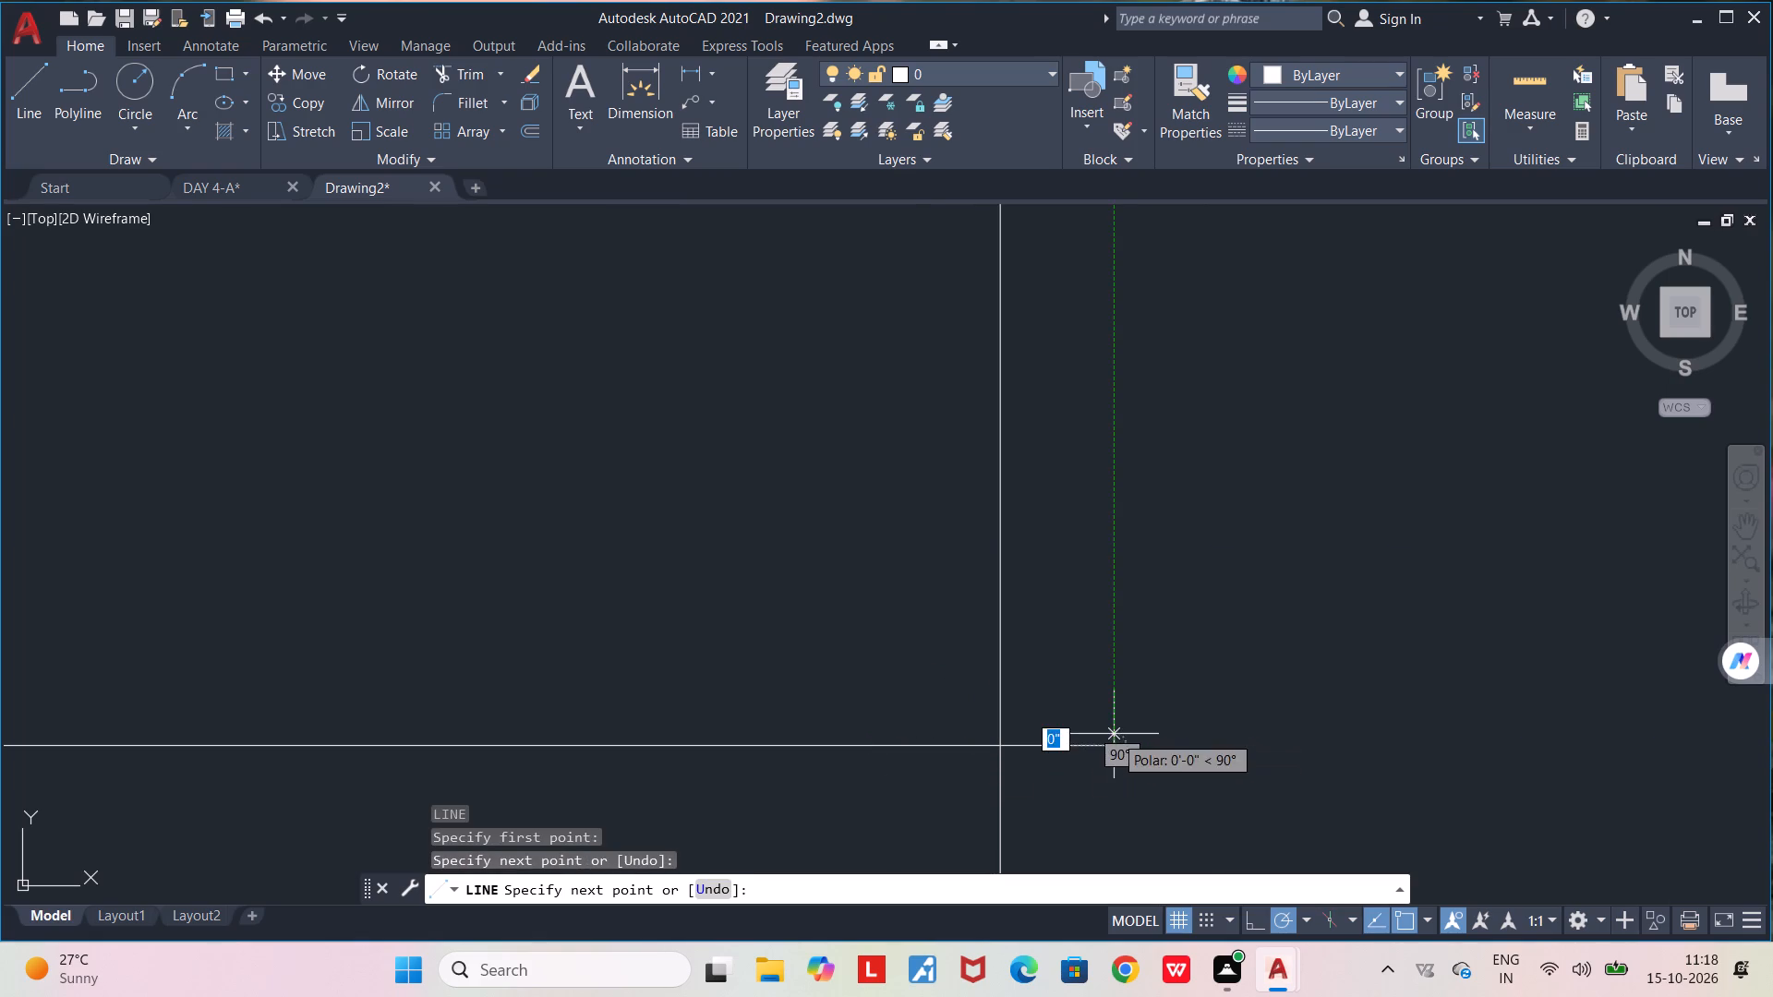
Trim the part of the new horizontal line that overhangs into the lower right-hand room.
key("space")
type("TR")
key("Return")
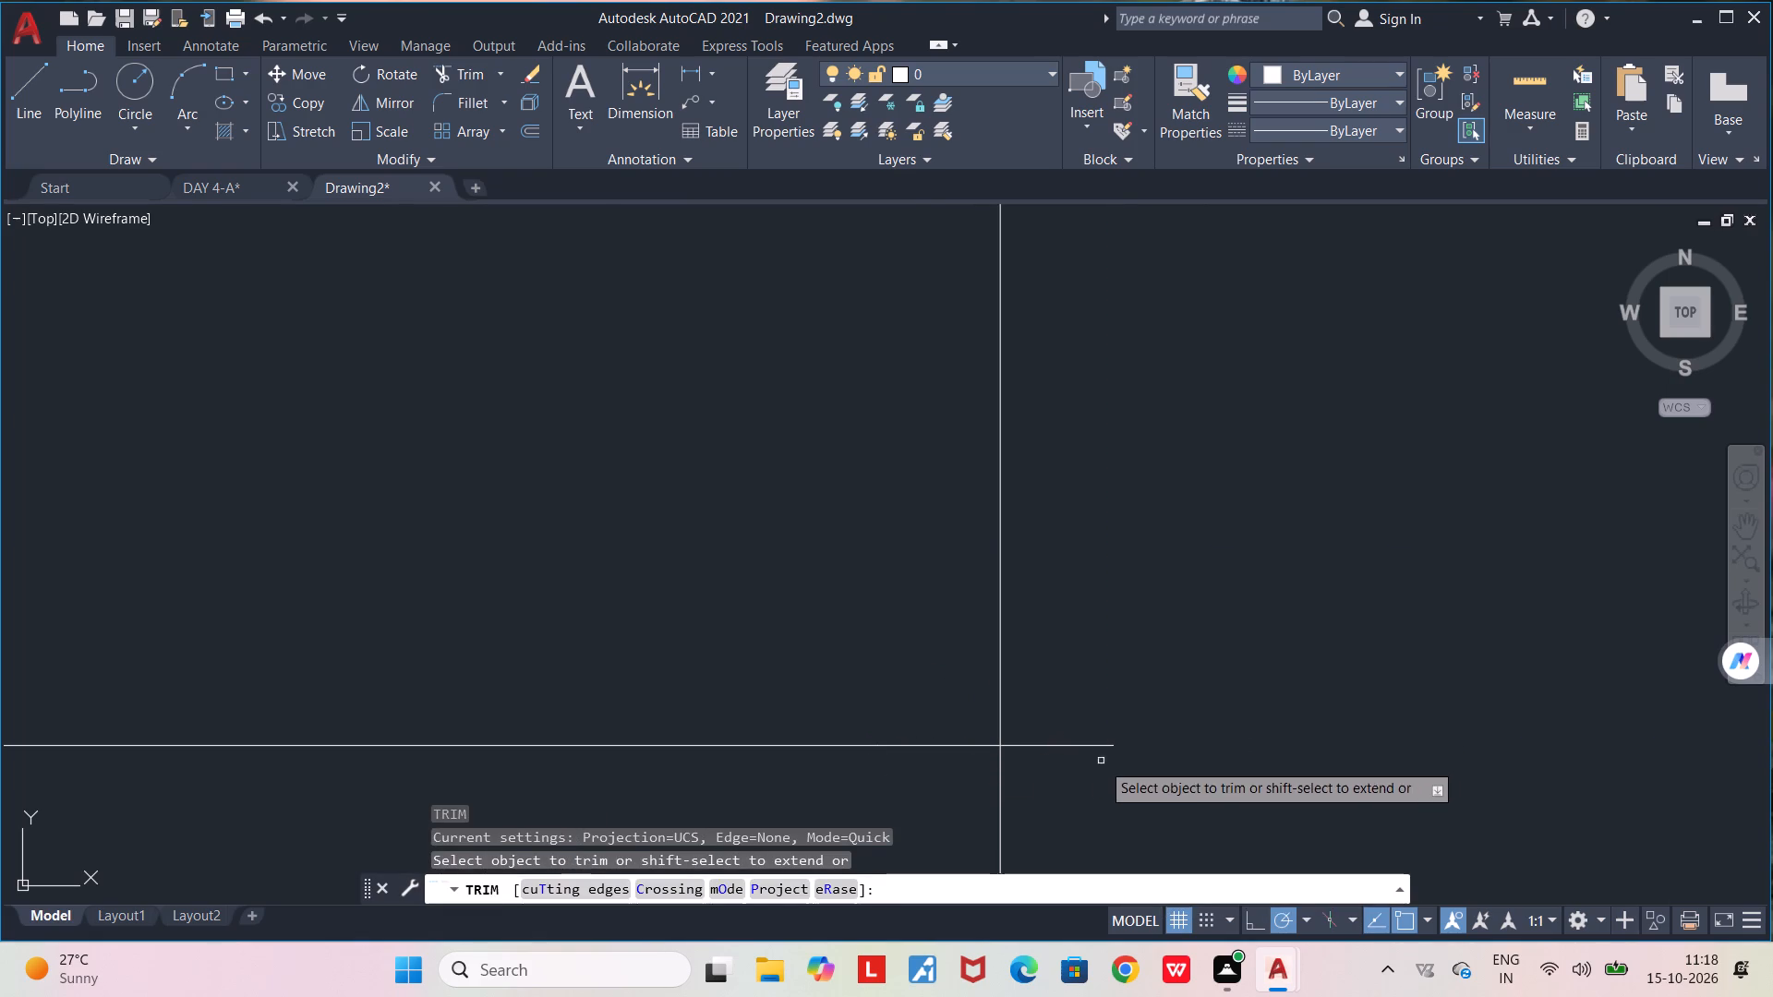
left_click_drag(1088, 764, 1067, 700)
scroll(1068, 703, "down", 9)
key("space")
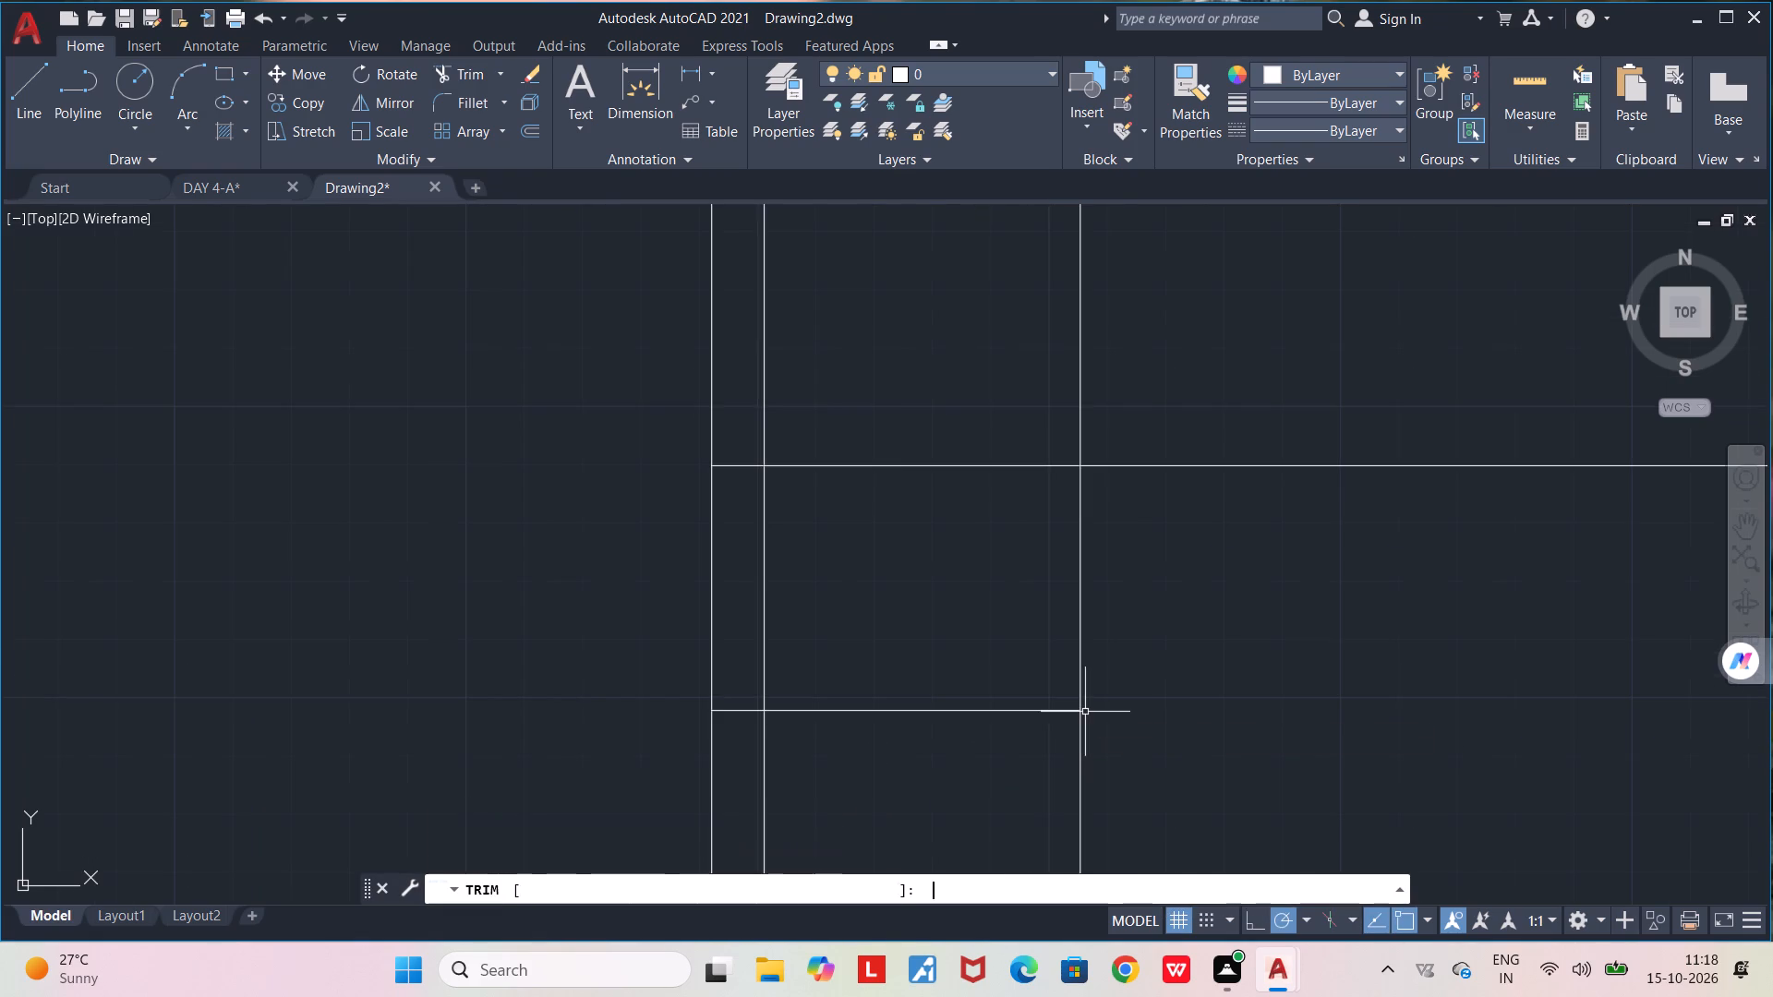
Draw a vertical line about 13'3" long from the lower room's lower-left corner down past the bottom wall.
middle_click_drag(886, 798, 1009, 653)
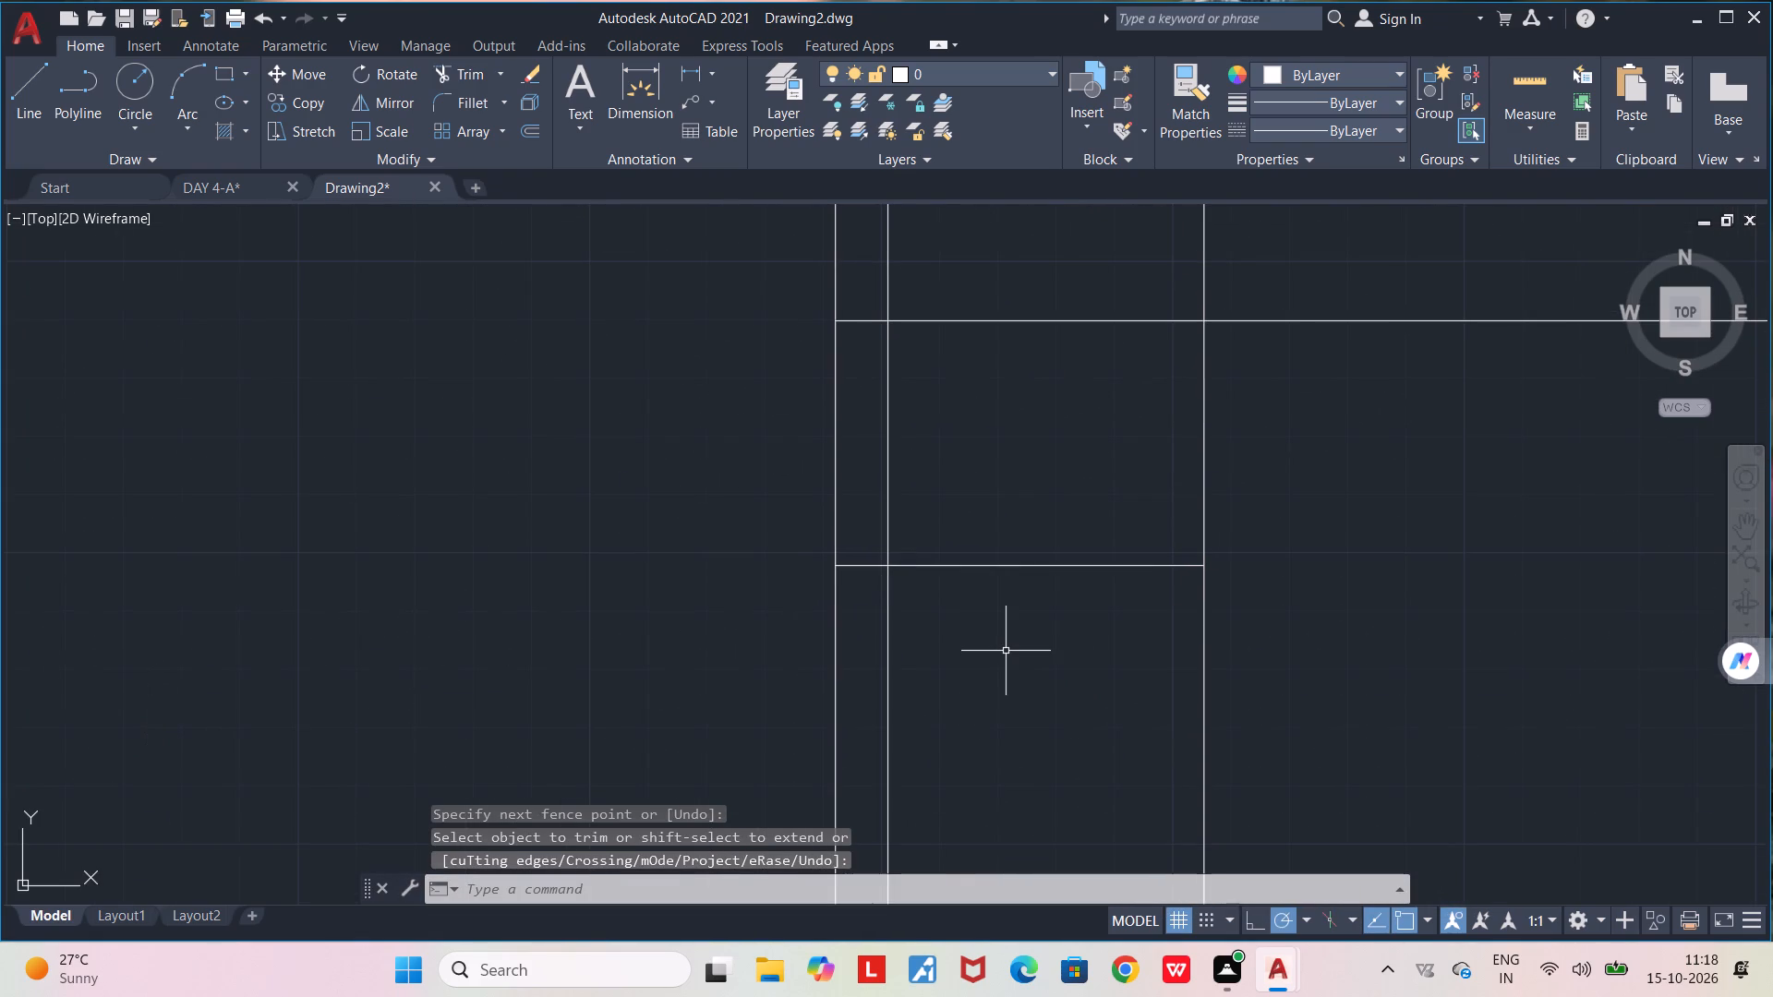
scroll(978, 686, "down", 2)
middle_click_drag(976, 724, 991, 615)
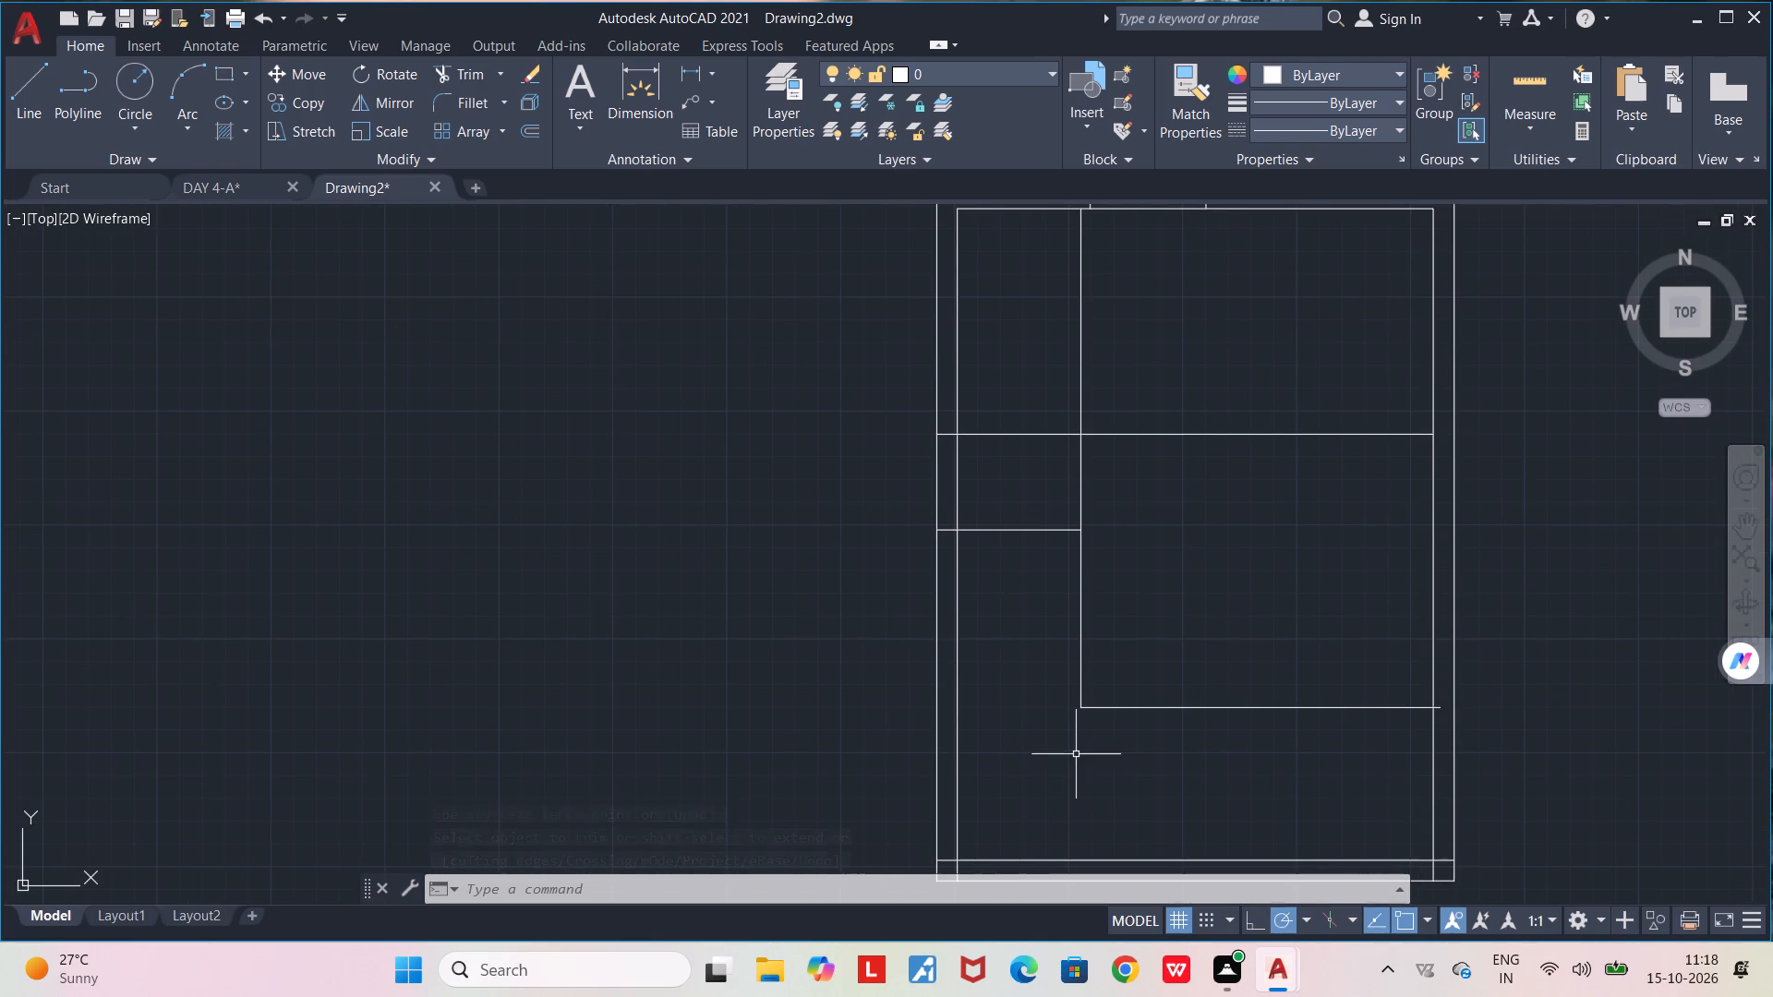
middle_click_drag(1075, 752, 1077, 583)
scroll(1077, 583, "down", 3)
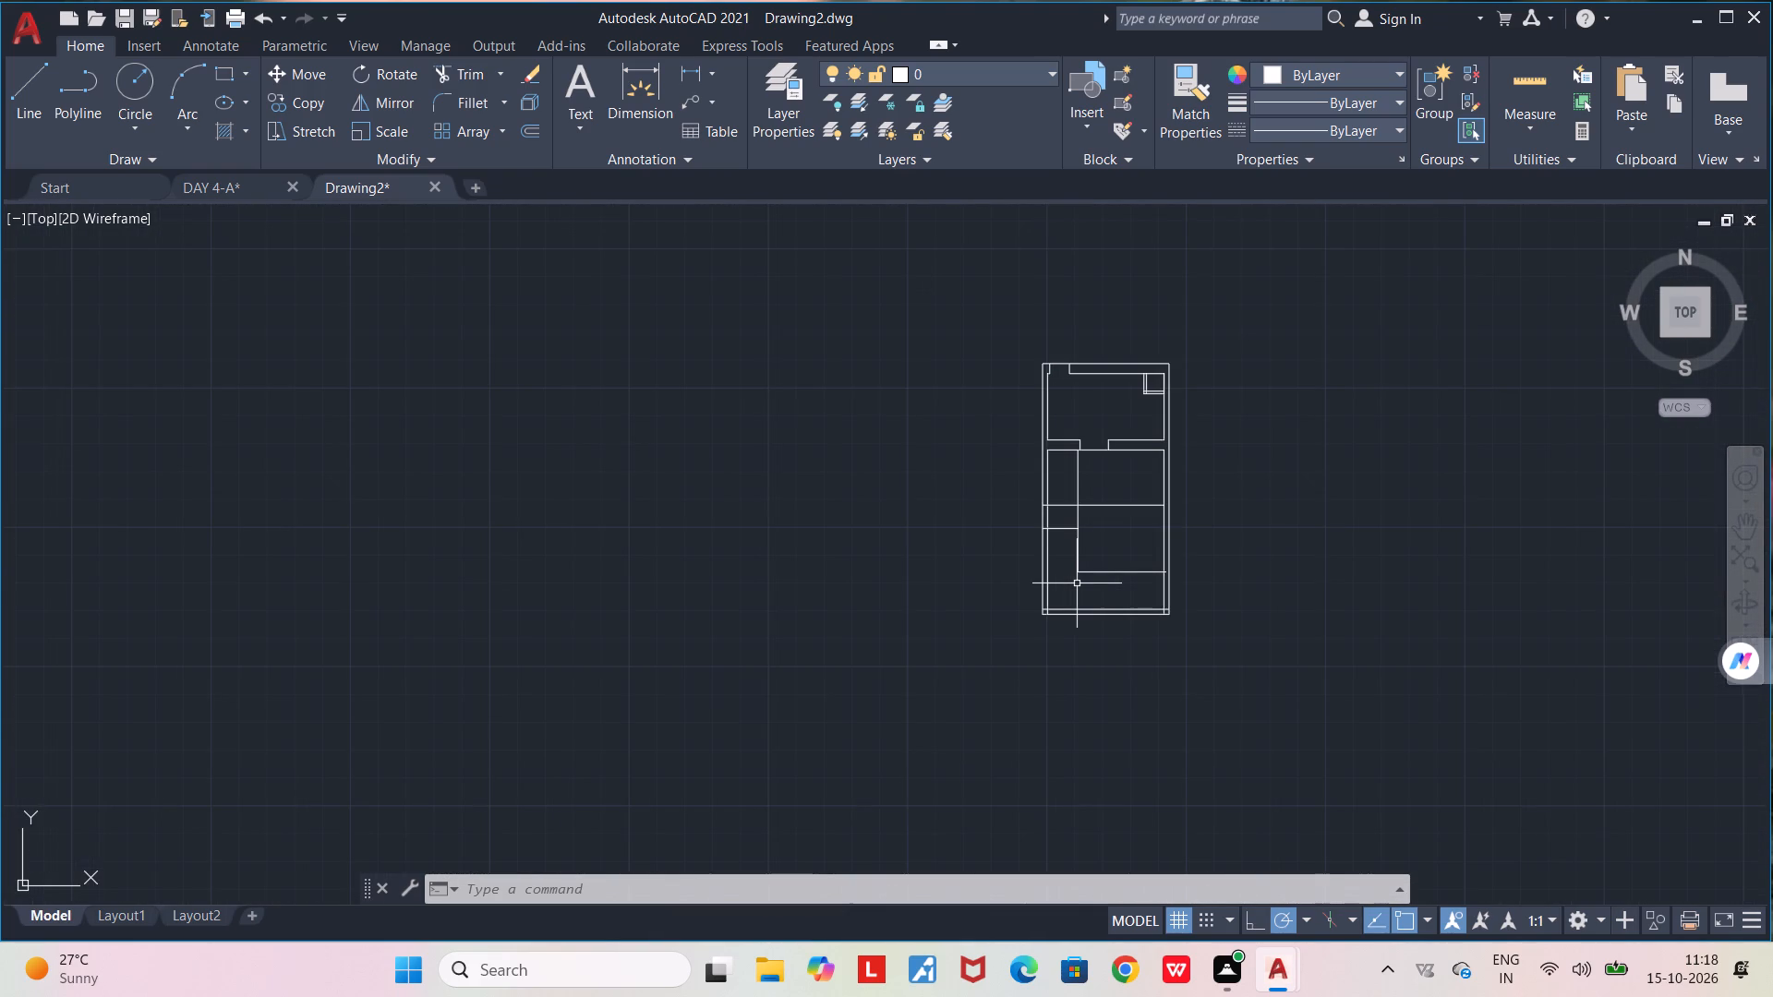
key("l")
key("Return")
scroll(1077, 583, "up", 5)
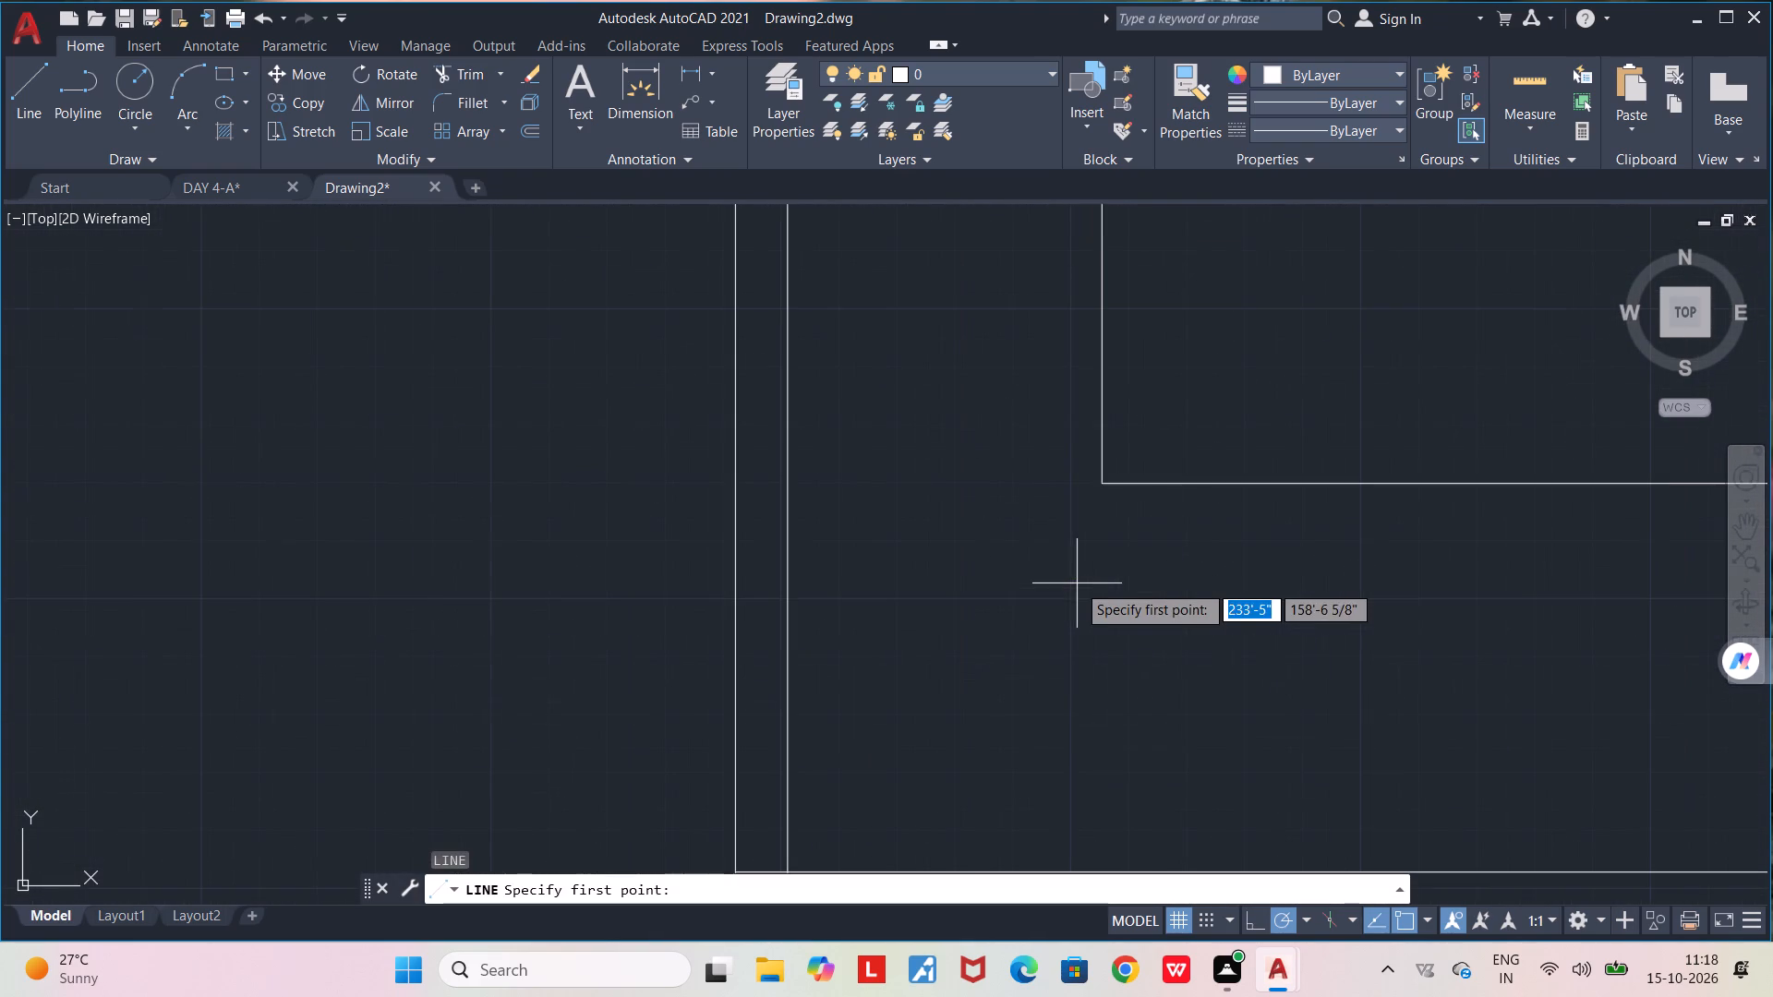
left_click(1101, 490)
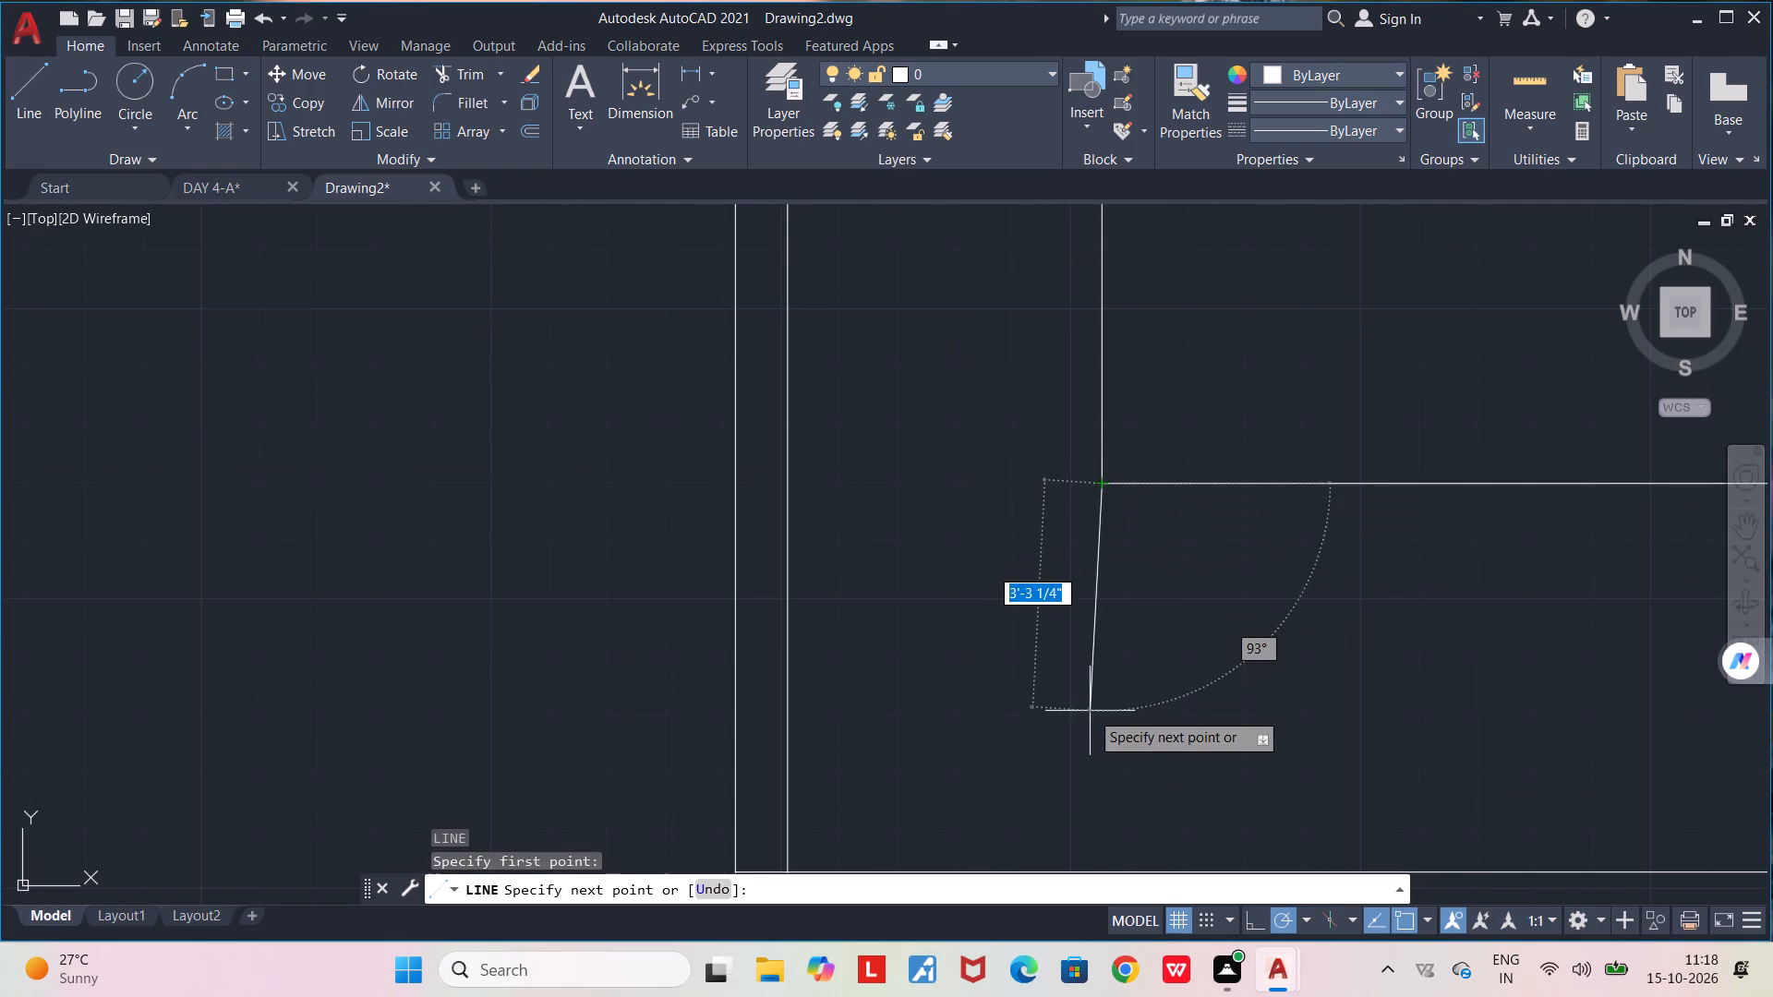
middle_click_drag(1088, 682, 1083, 519)
scroll(1083, 519, "down", 3)
left_click(1092, 696)
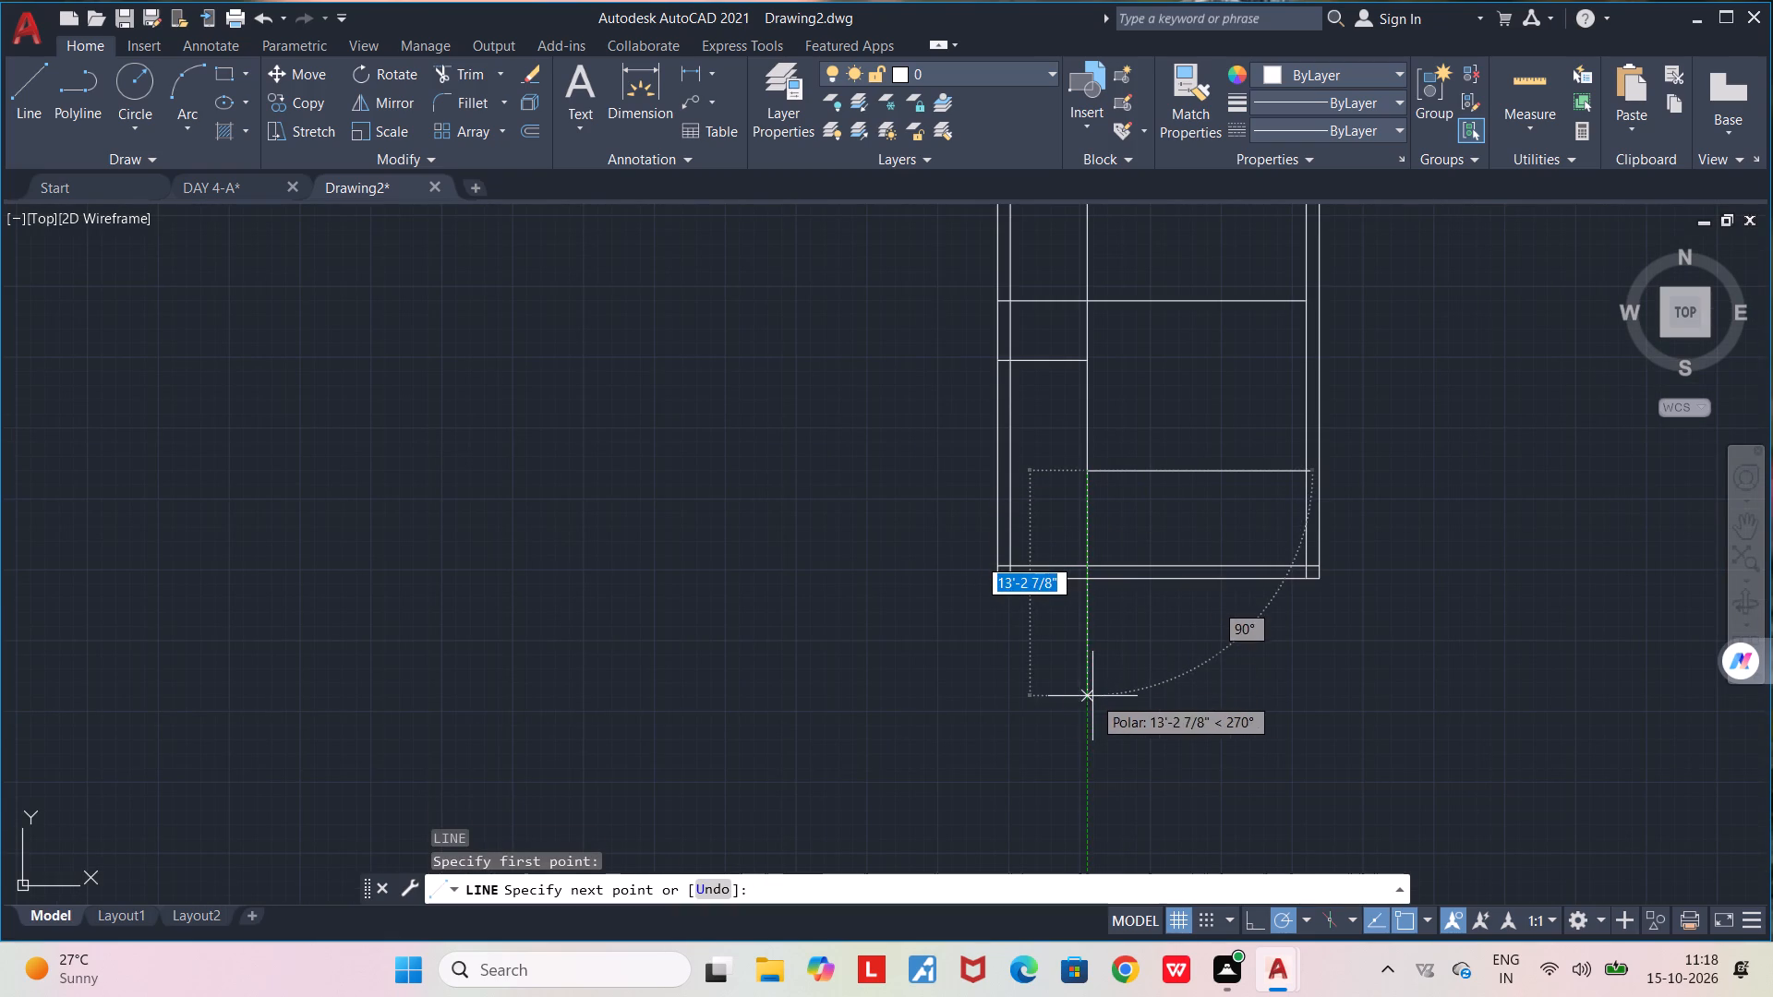
Trim the part of the new vertical line below the bottom wall's outer face.
key("space")
type("TR")
key("Return")
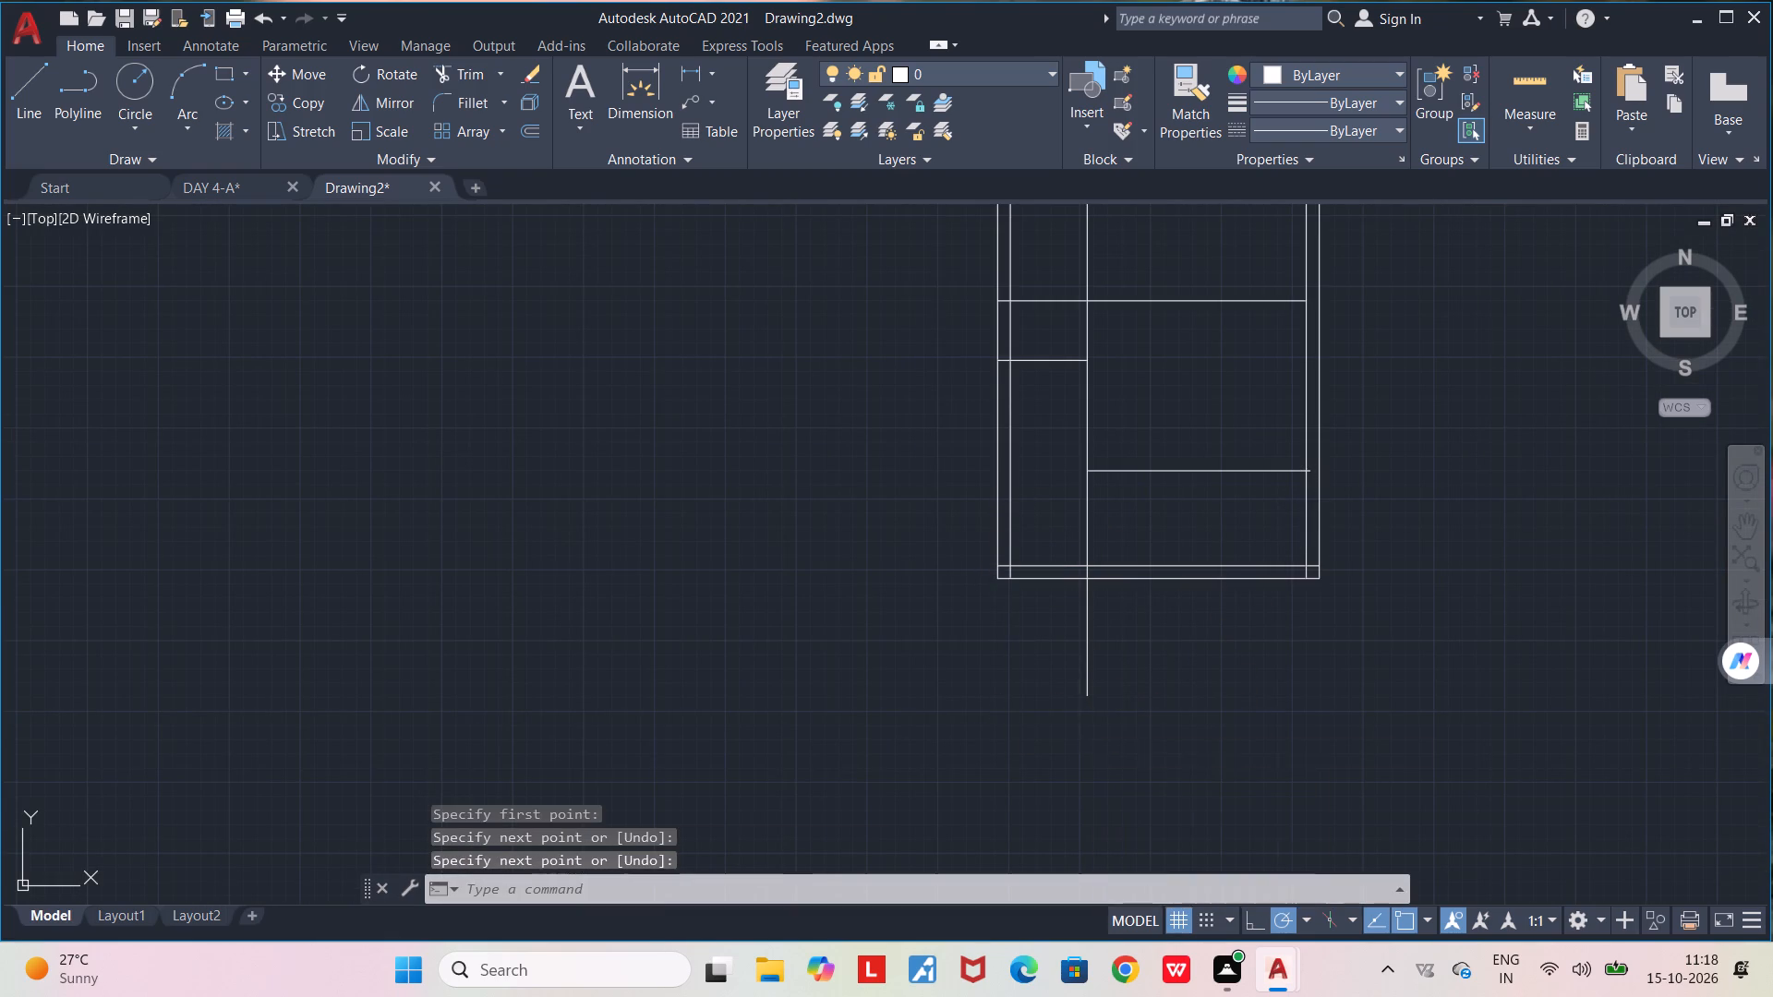
left_click_drag(1079, 651, 1128, 642)
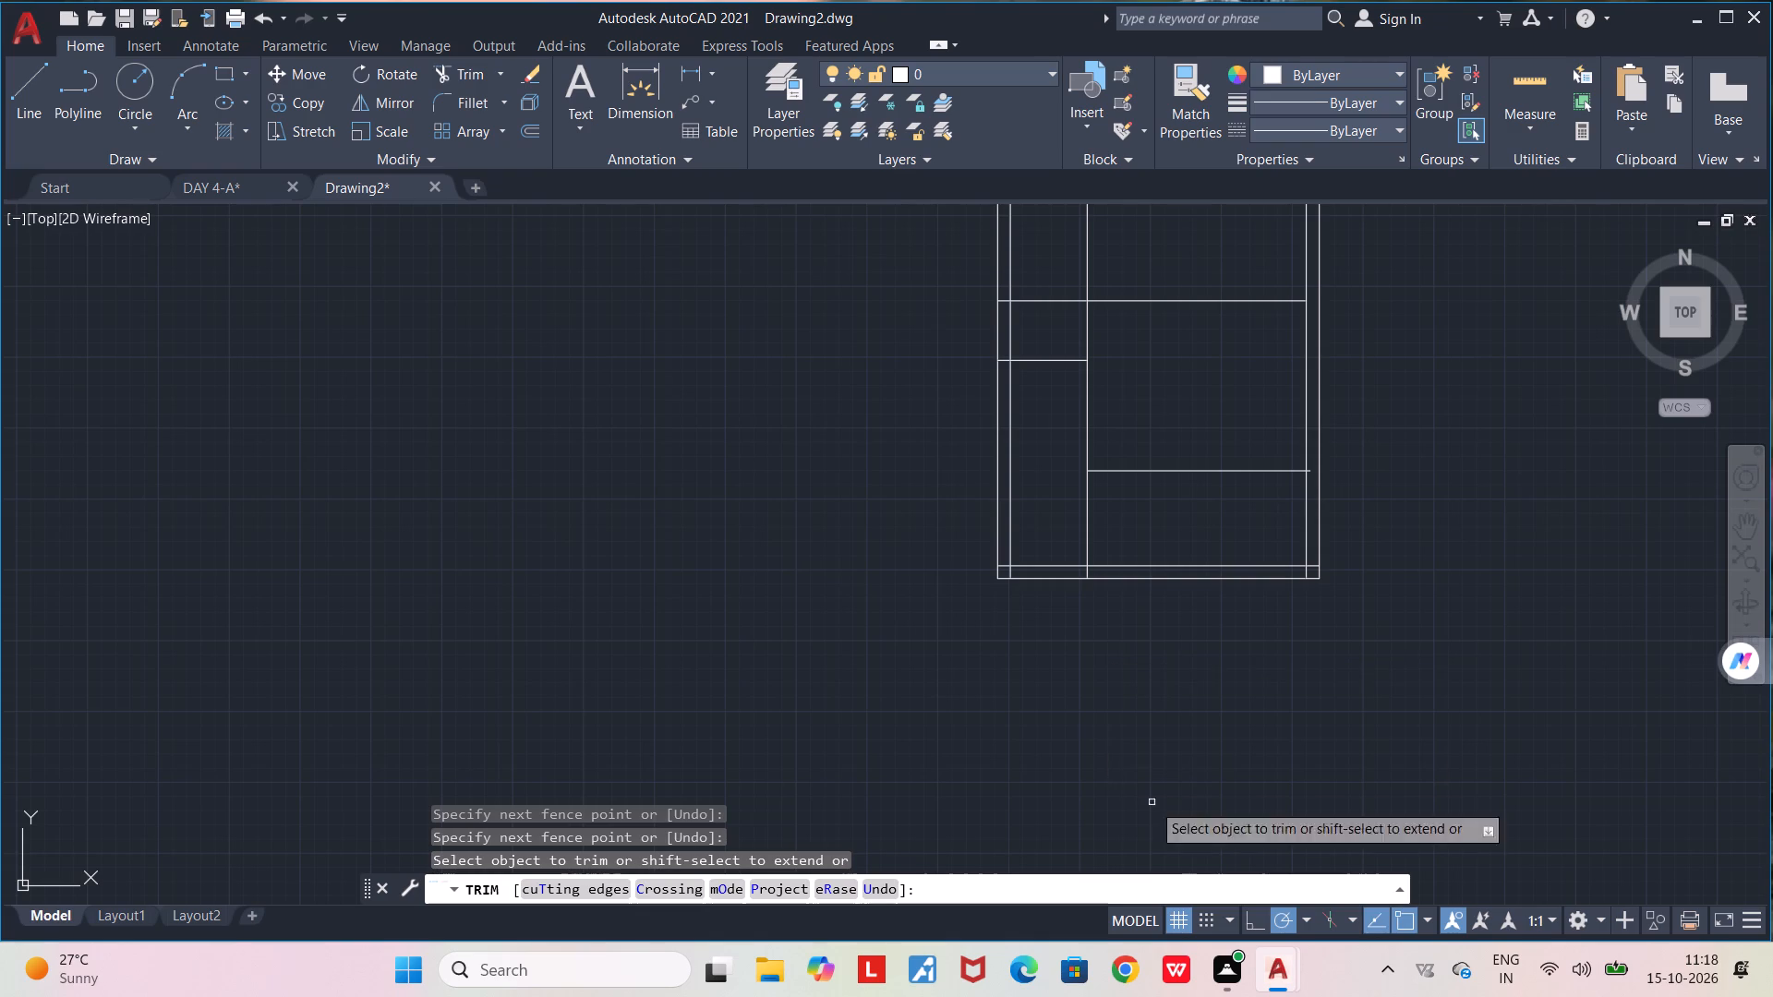
Trim the overlapping inner wall line ends at the plan's lower-right corner.
scroll(1335, 506, "up", 4)
scroll(1231, 682, "up", 1)
middle_click_drag(1222, 678, 1180, 501)
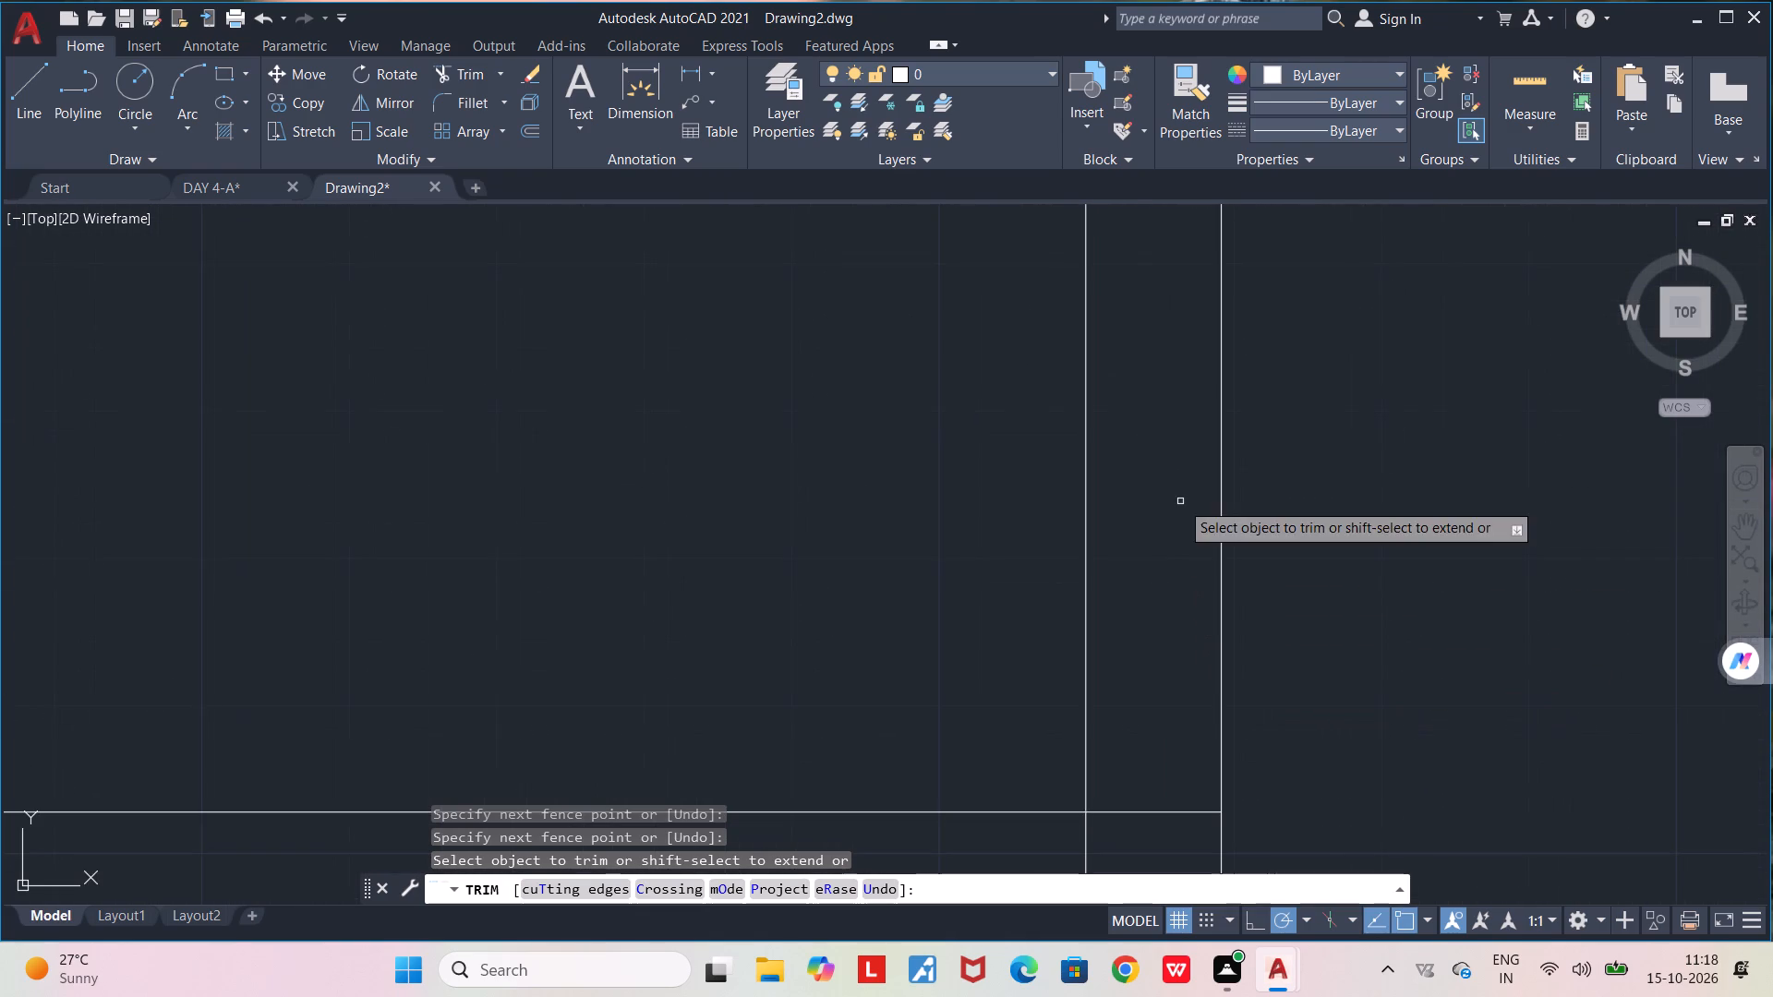
left_click_drag(1150, 751, 1052, 855)
scroll(1051, 855, "down", 6)
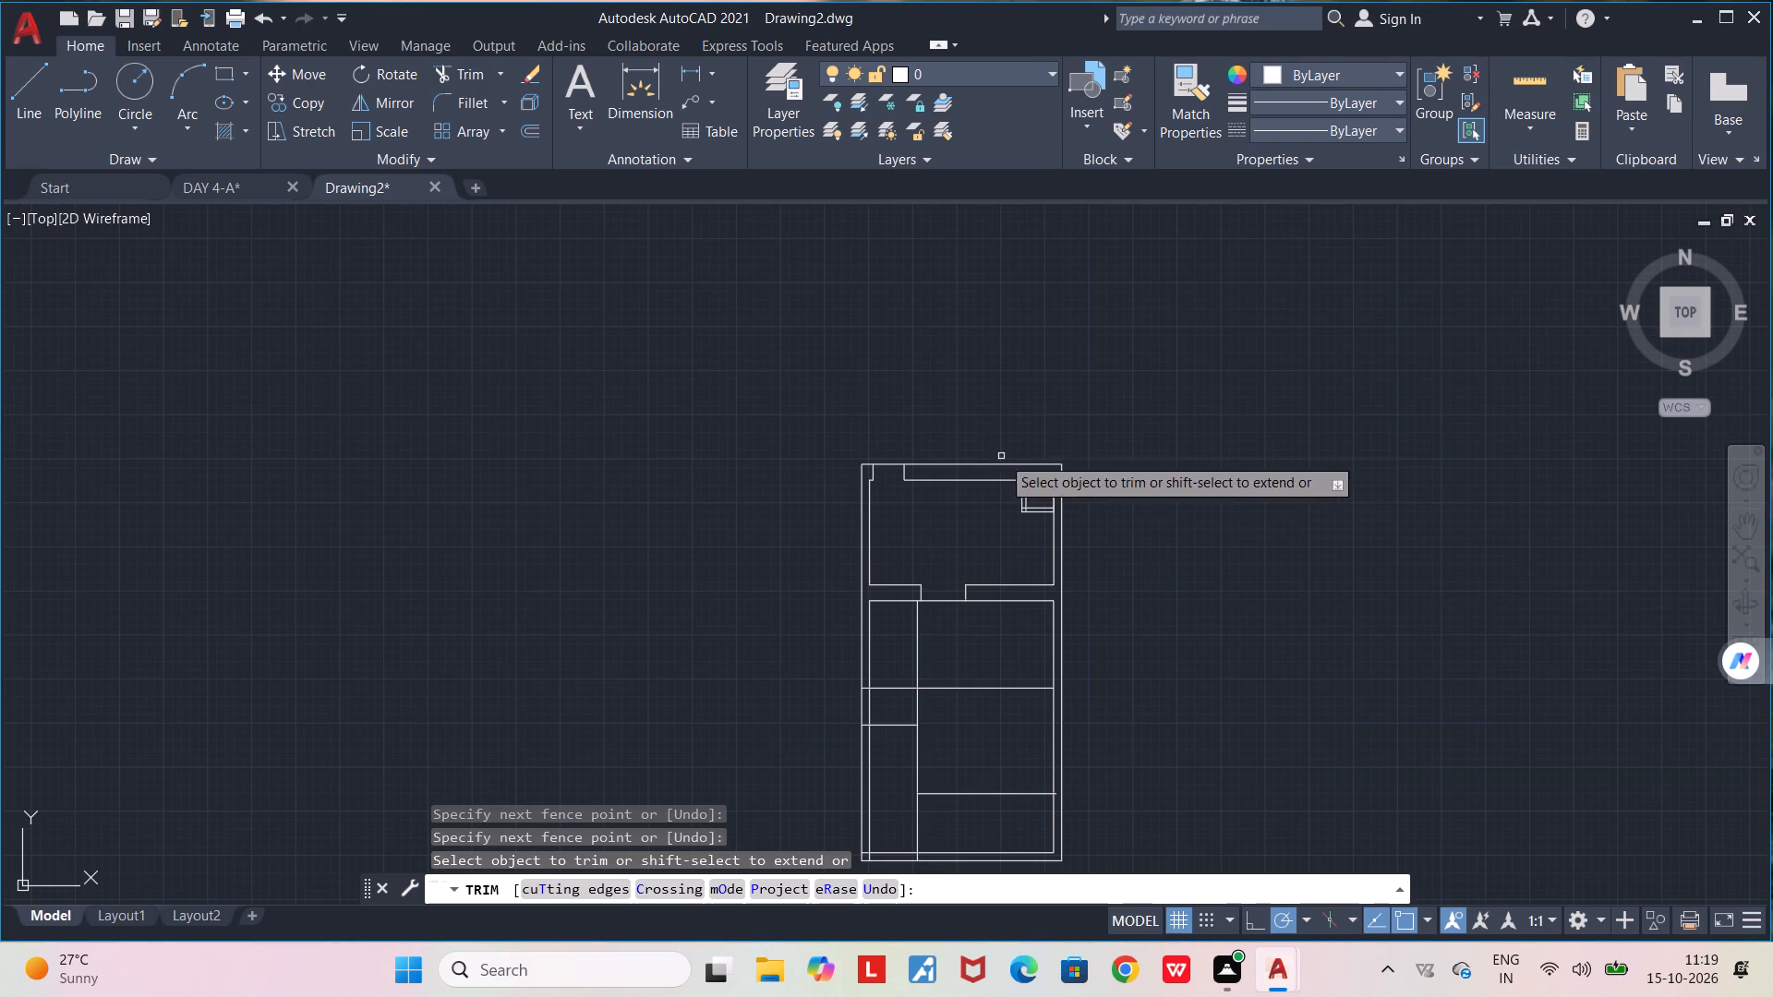
Trim the crossing inner line ends at the lower-left corner of the small double-lined square in the plan's upper-right corner.
scroll(954, 543, "up", 1)
scroll(1070, 459, "up", 3)
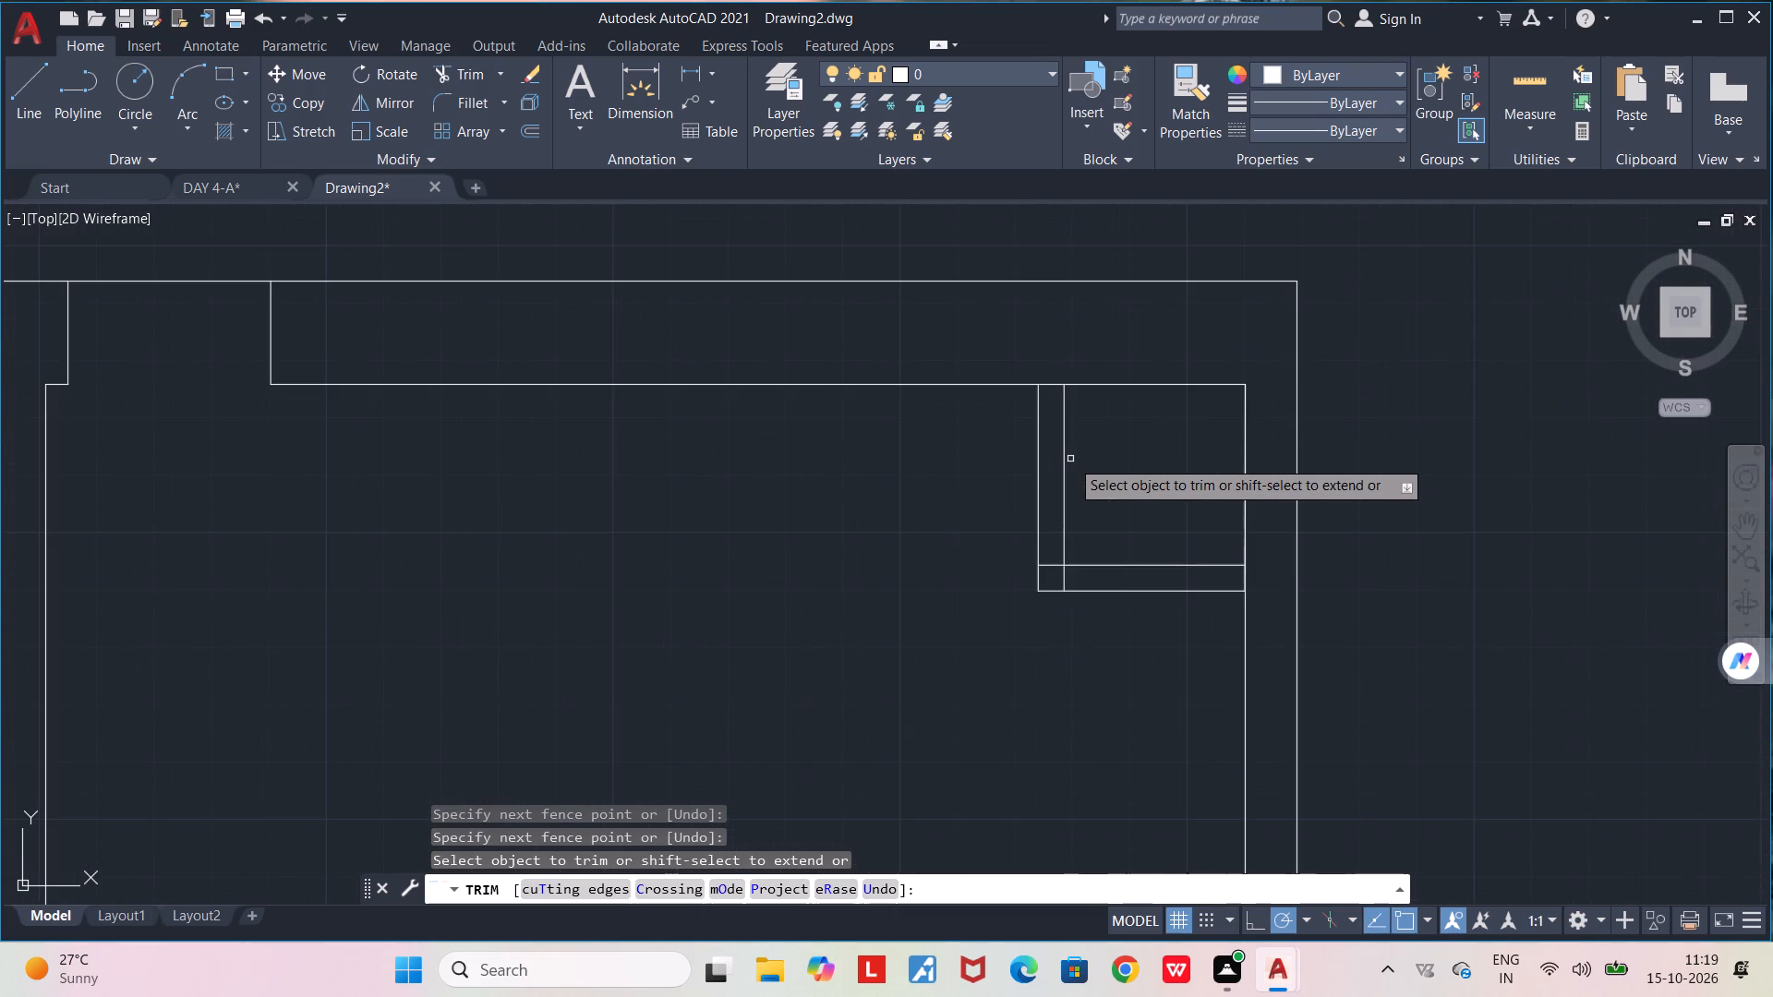
scroll(1060, 494, "up", 2)
left_click_drag(1032, 643, 1028, 697)
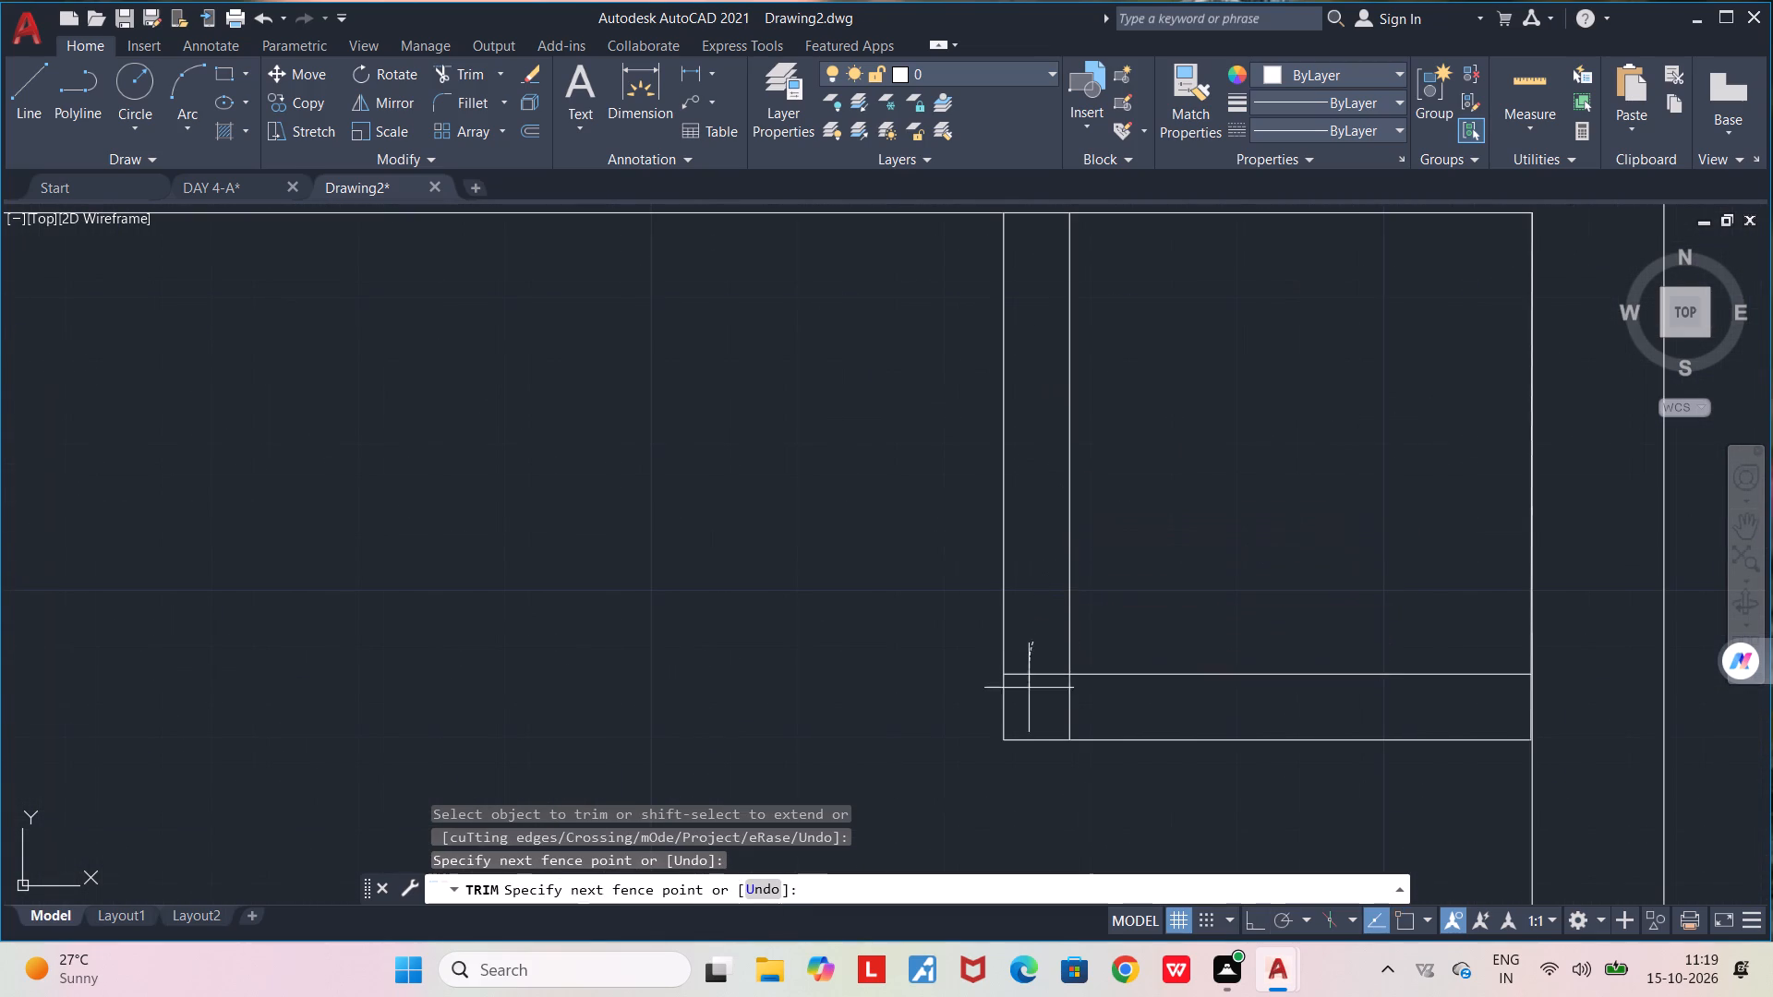
left_click_drag(1028, 697, 1084, 699)
scroll(1063, 697, "down", 3)
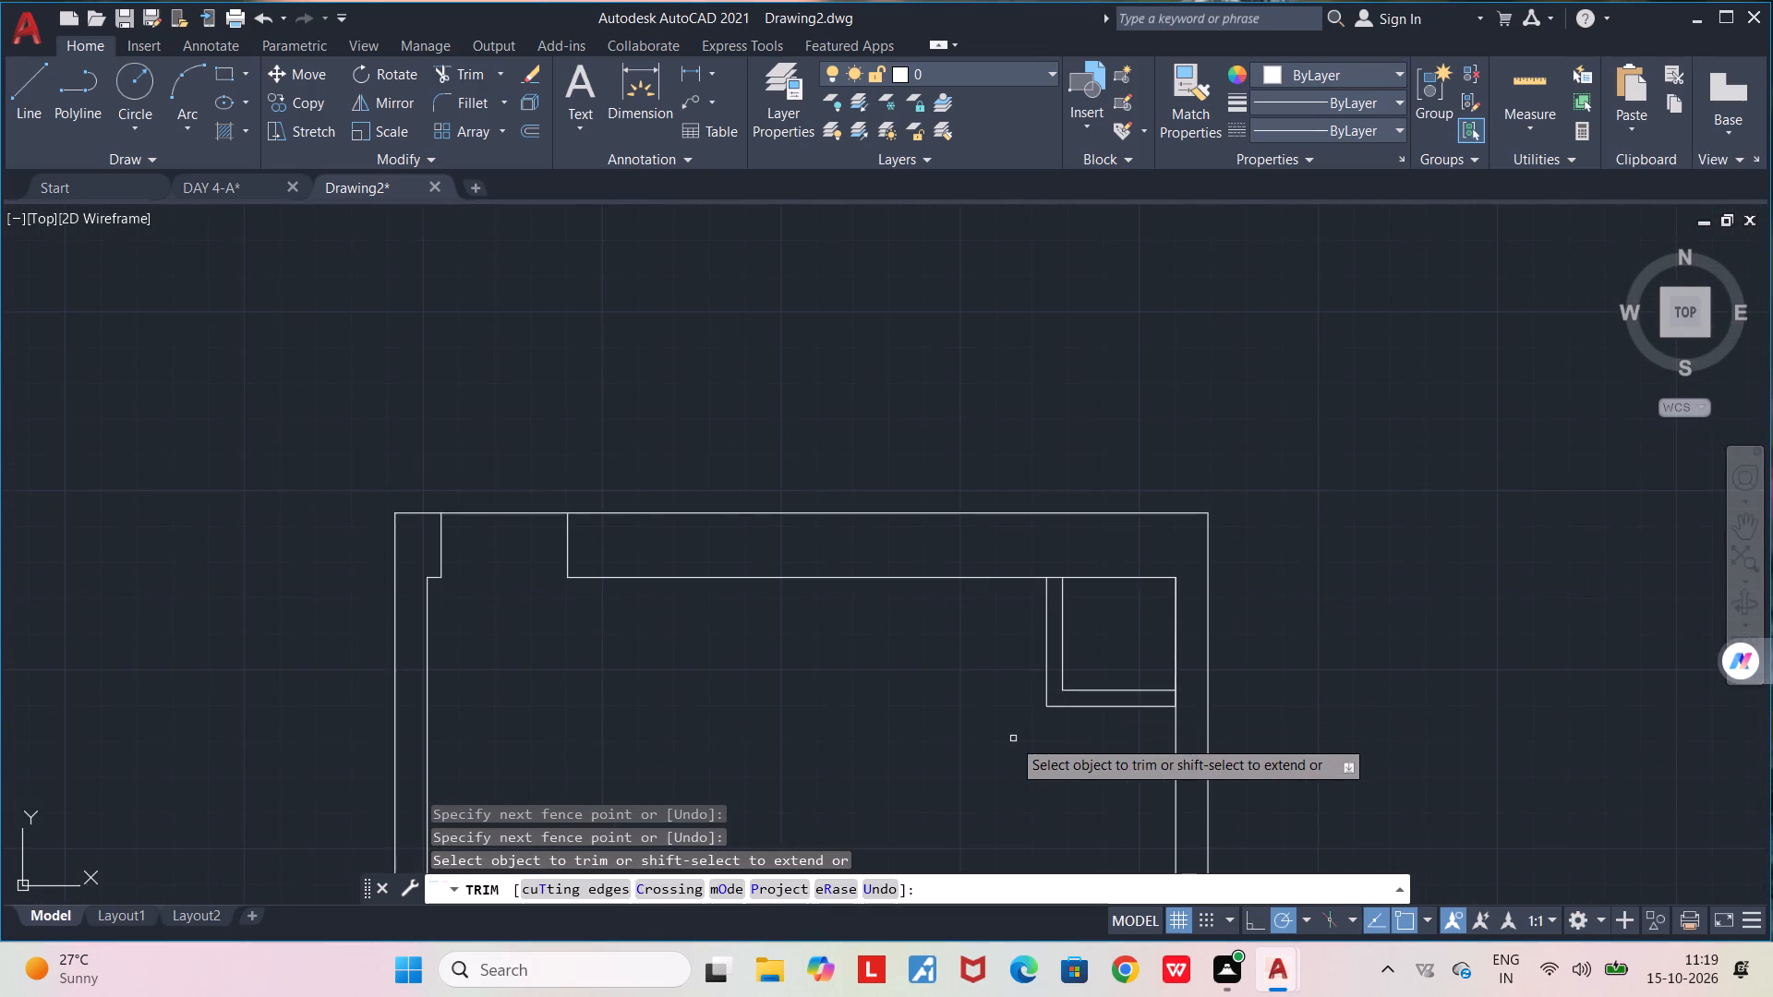
Examine the top space's corners, top-wall opening and cross partition for leftover lines, and finish trimming.
middle_click_drag(983, 715, 1042, 401)
scroll(1042, 401, "down", 3)
scroll(899, 389, "up", 3)
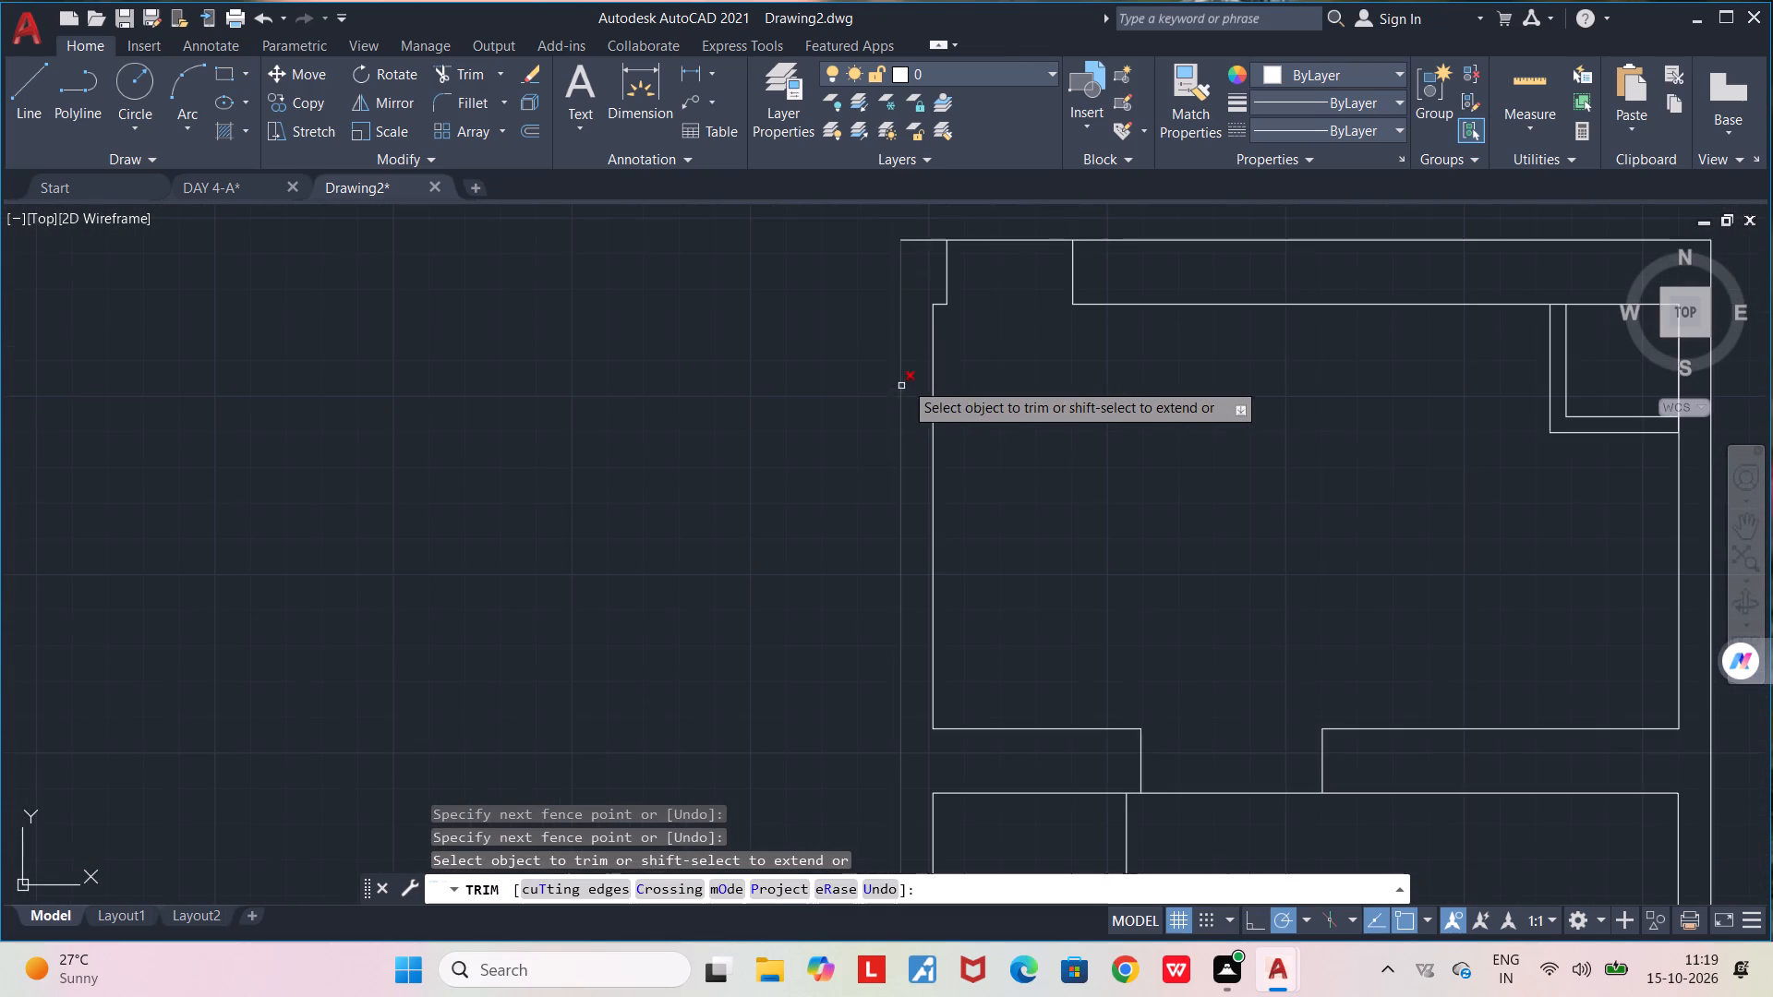
scroll(943, 323, "up", 5)
middle_click_drag(941, 366, 932, 640)
scroll(932, 640, "down", 2)
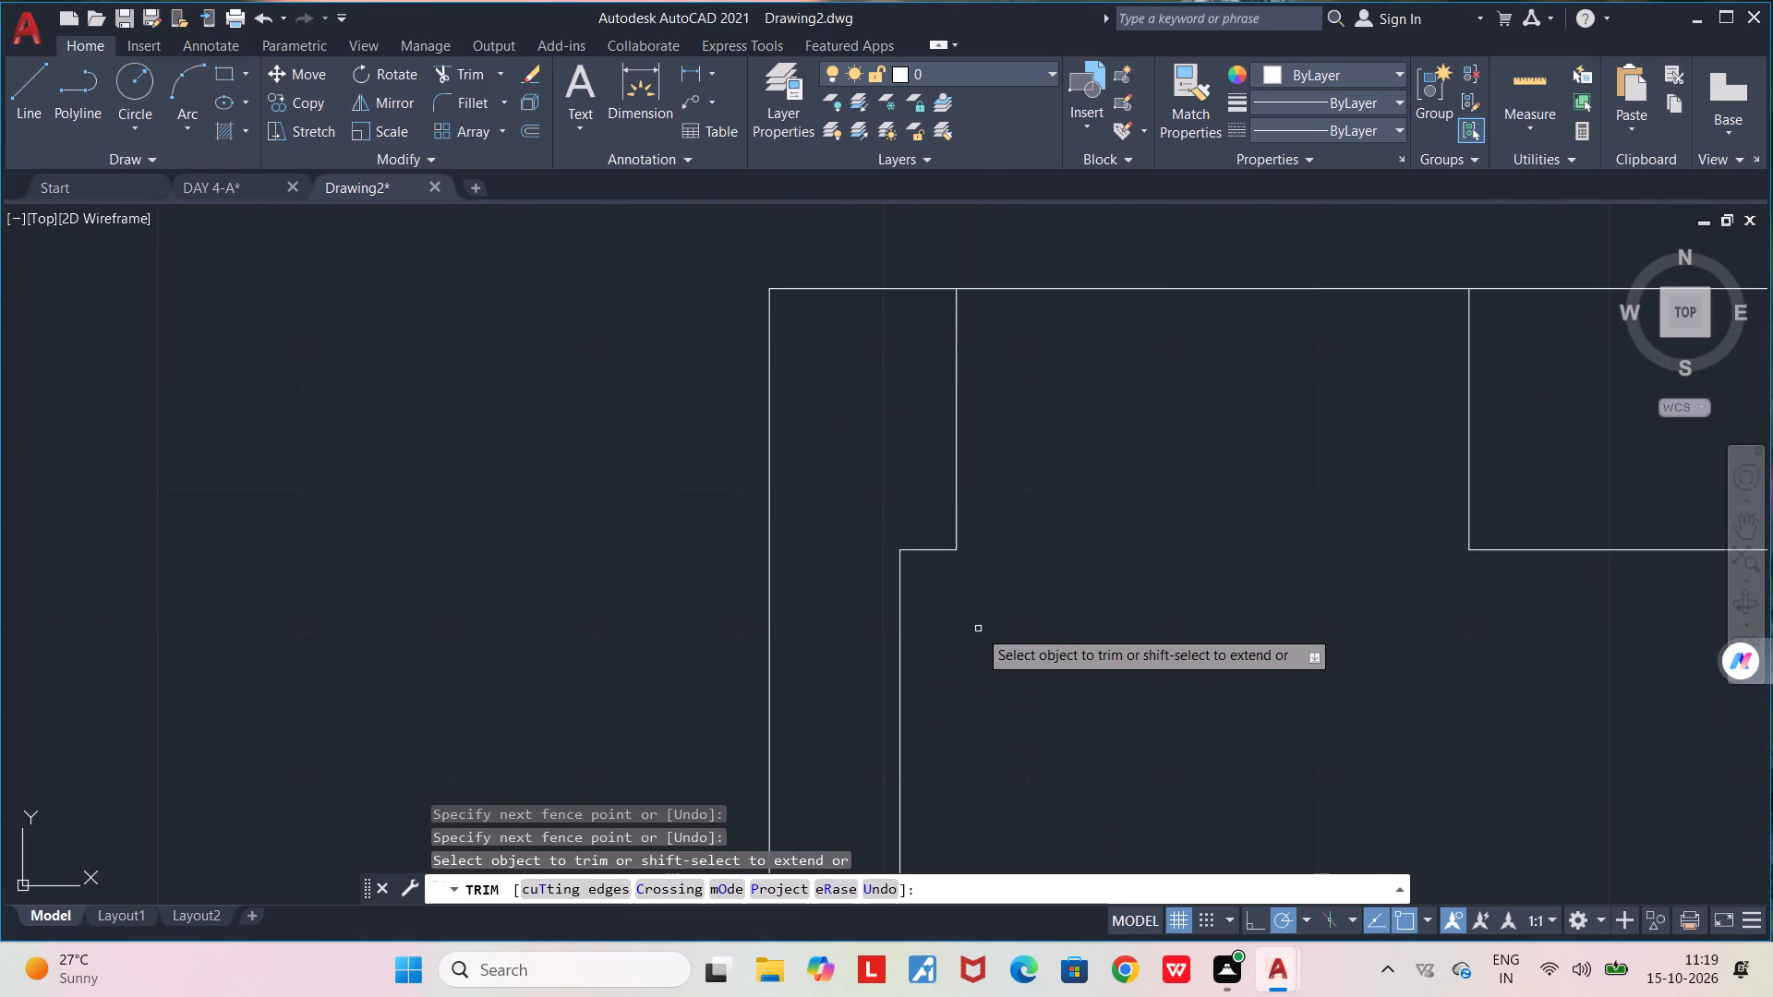
scroll(978, 629, "down", 2)
middle_click_drag(991, 632, 769, 479)
scroll(769, 462, "down", 2)
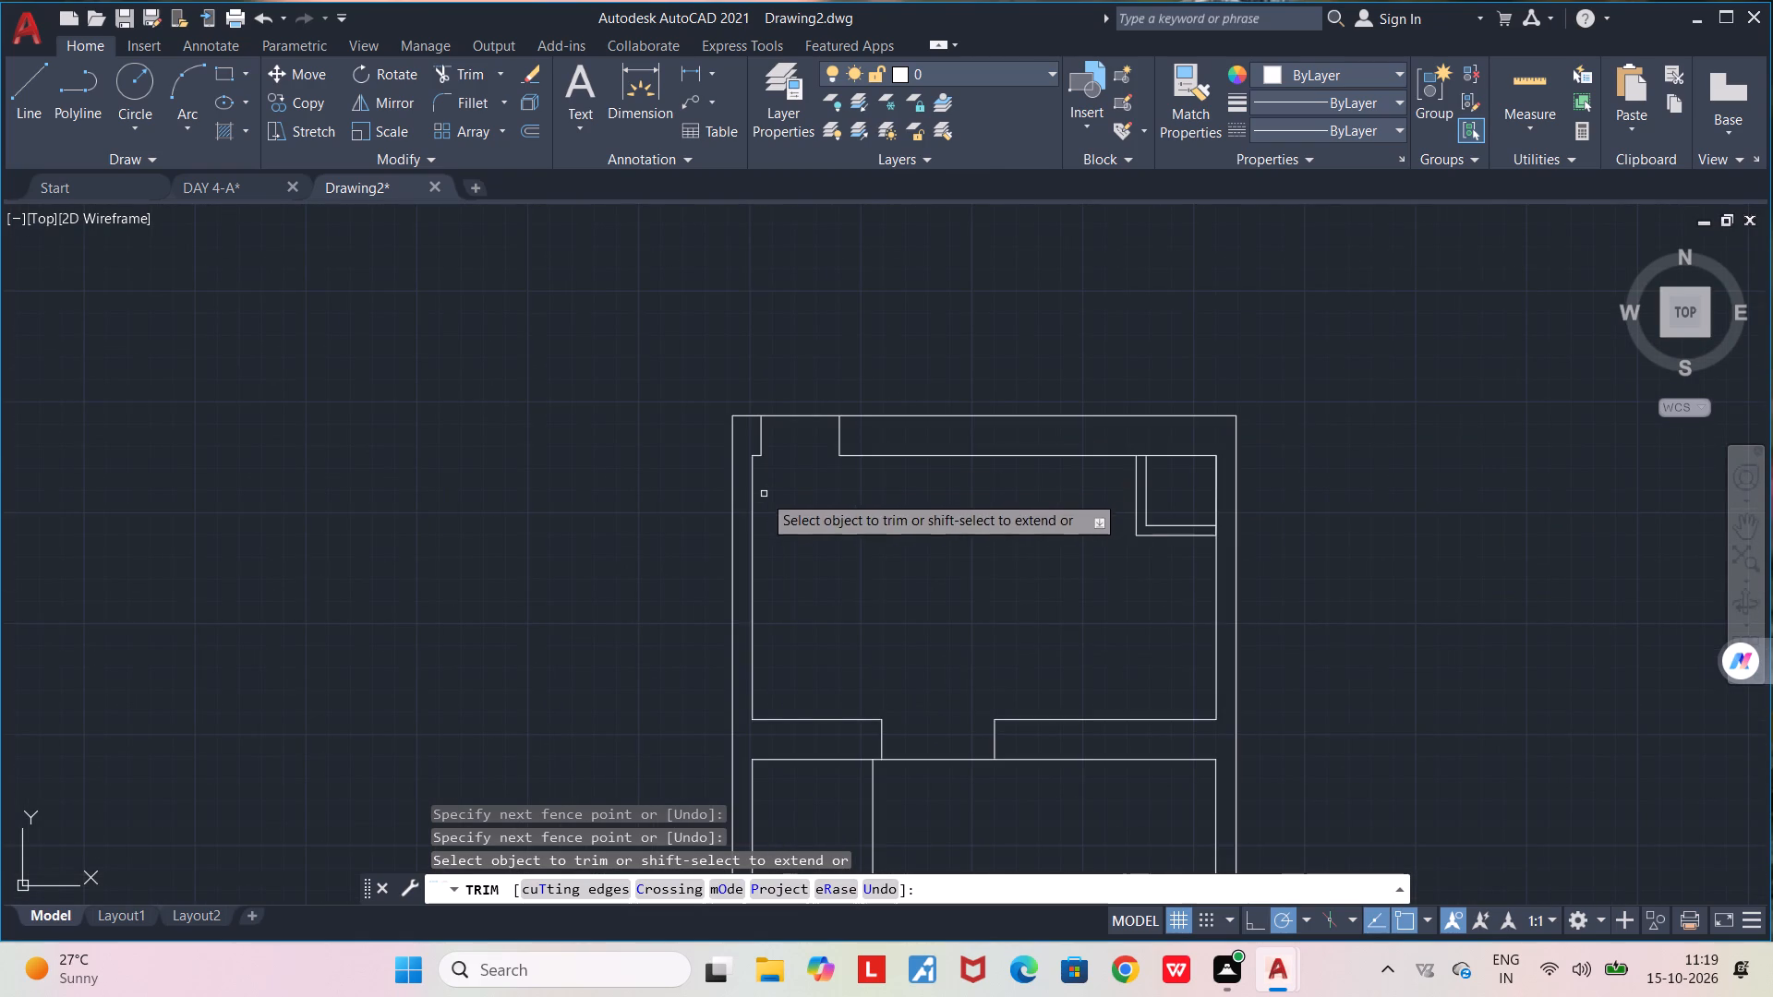
scroll(843, 583, "down", 1)
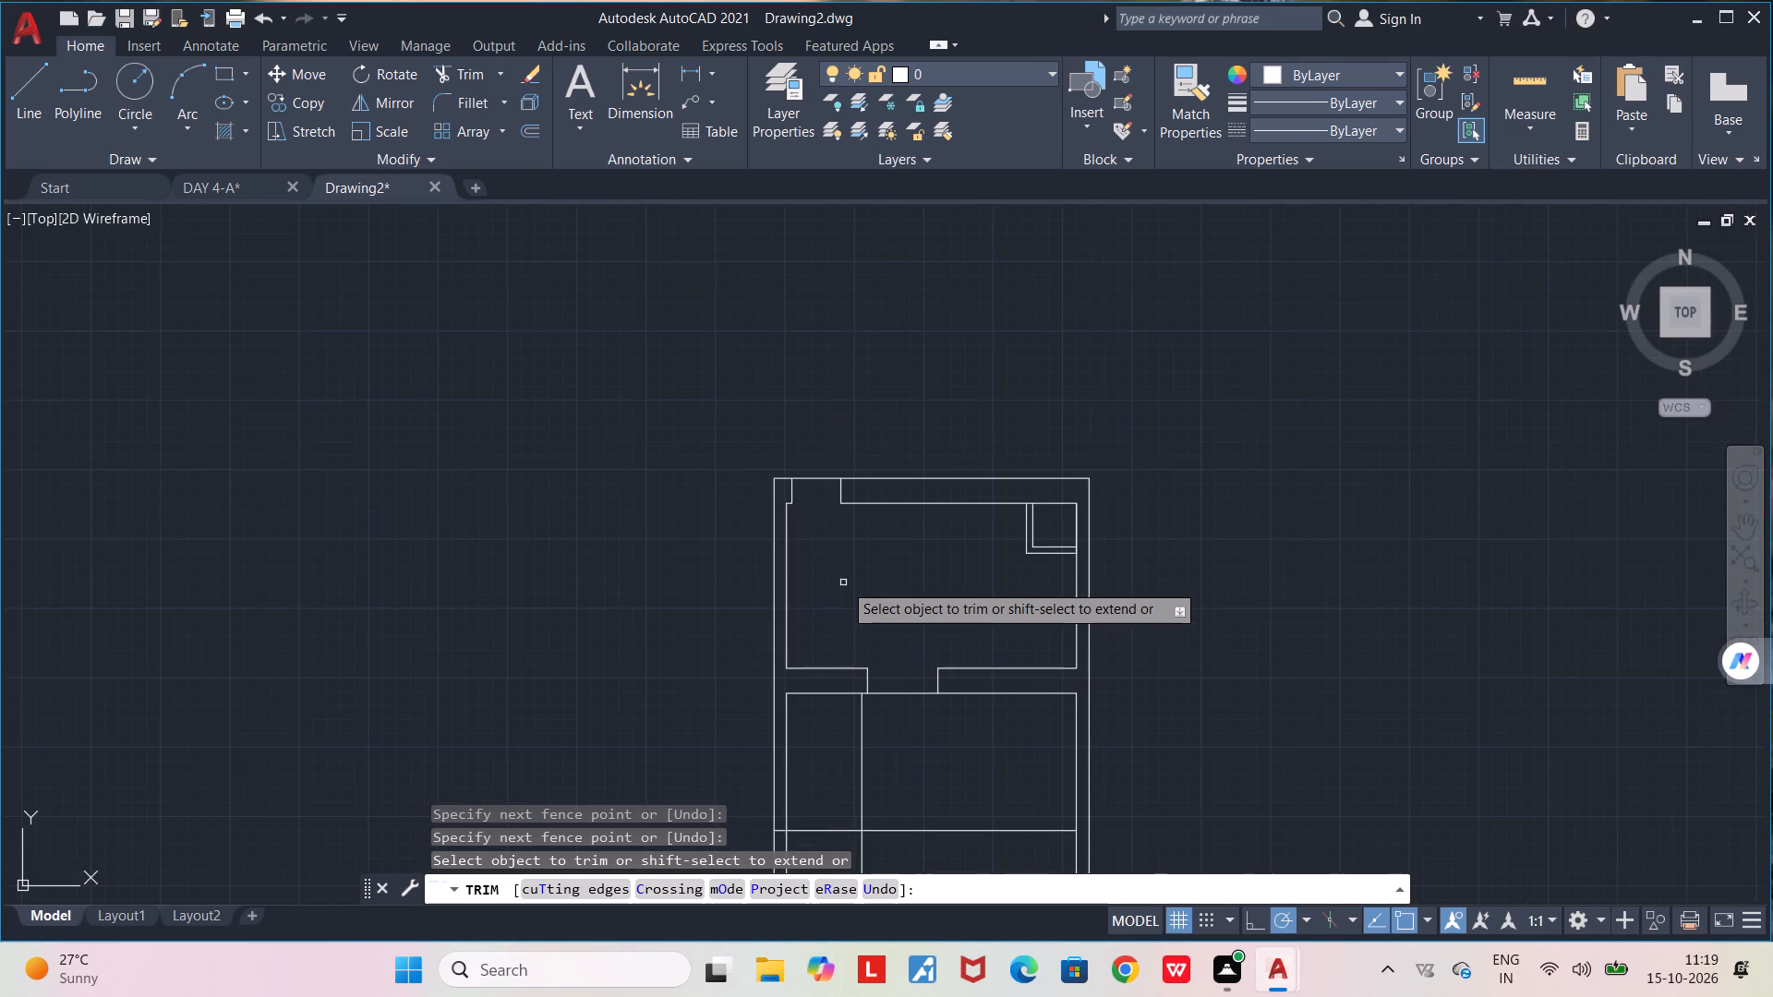
middle_click_drag(850, 592, 836, 443)
scroll(838, 521, "up", 1)
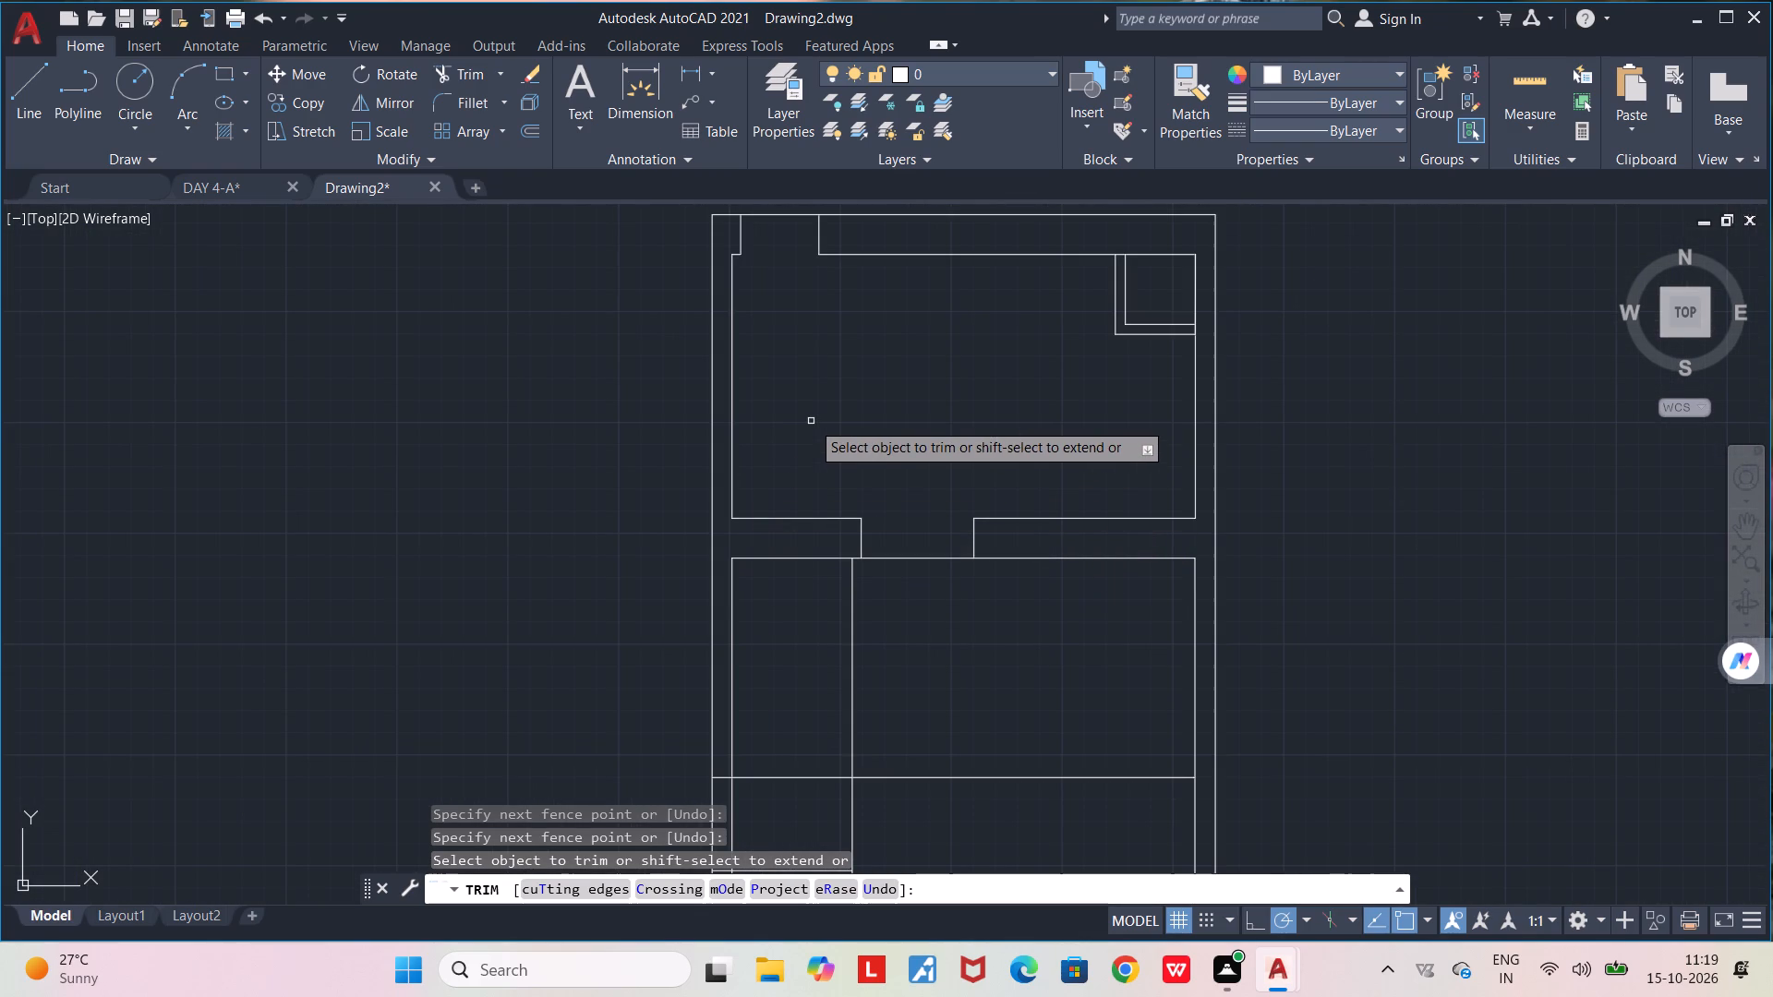
key("space")
Offset the left vertical lines of the upper and lower right-hand rooms 4.5" to the left.
key("o")
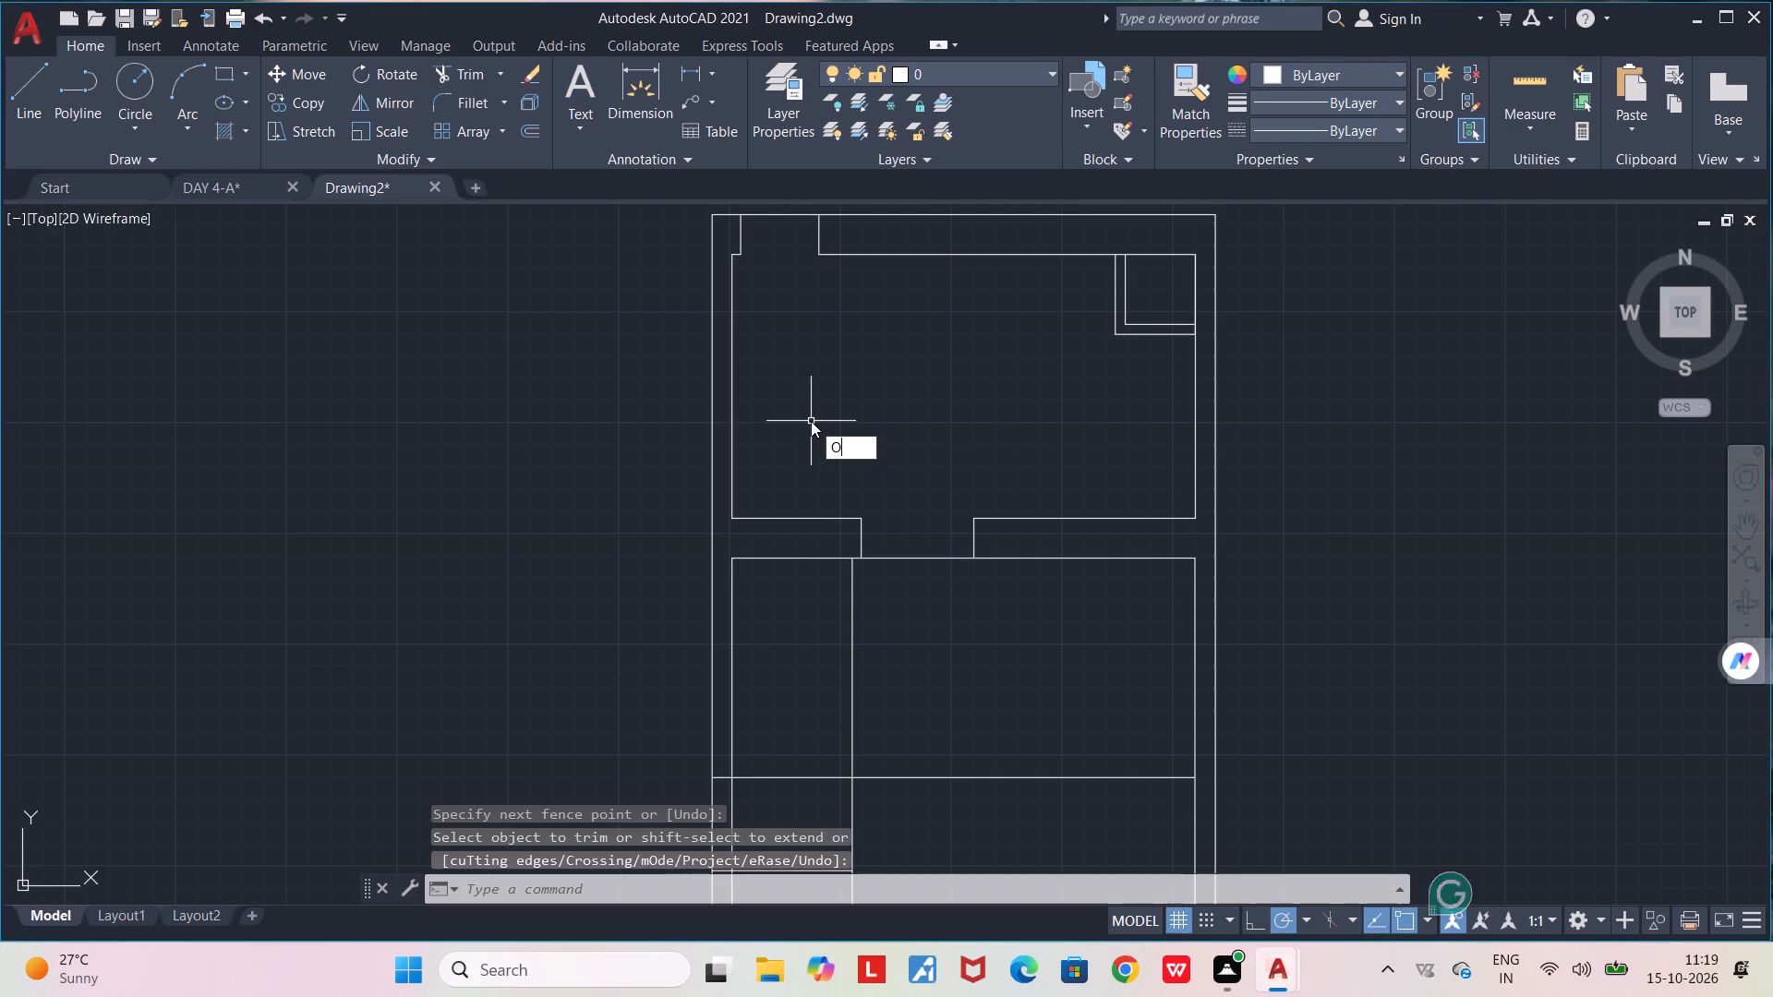
type("FF")
key("Return")
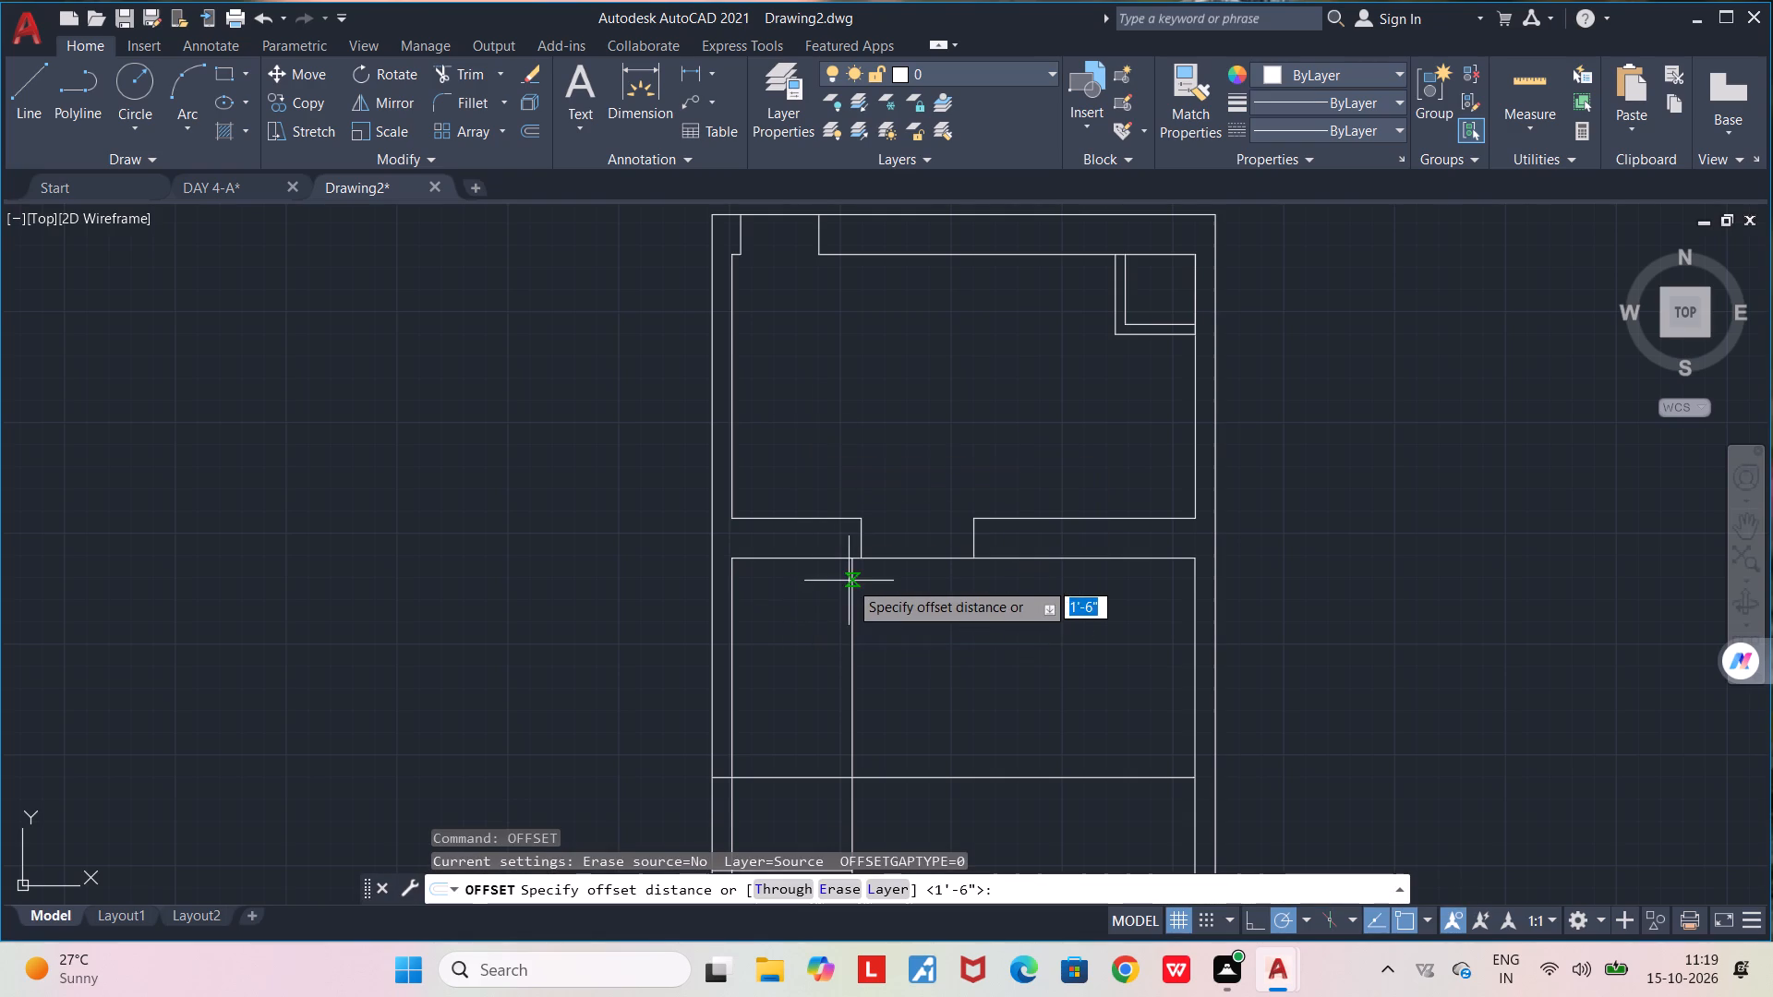
left_click(853, 632)
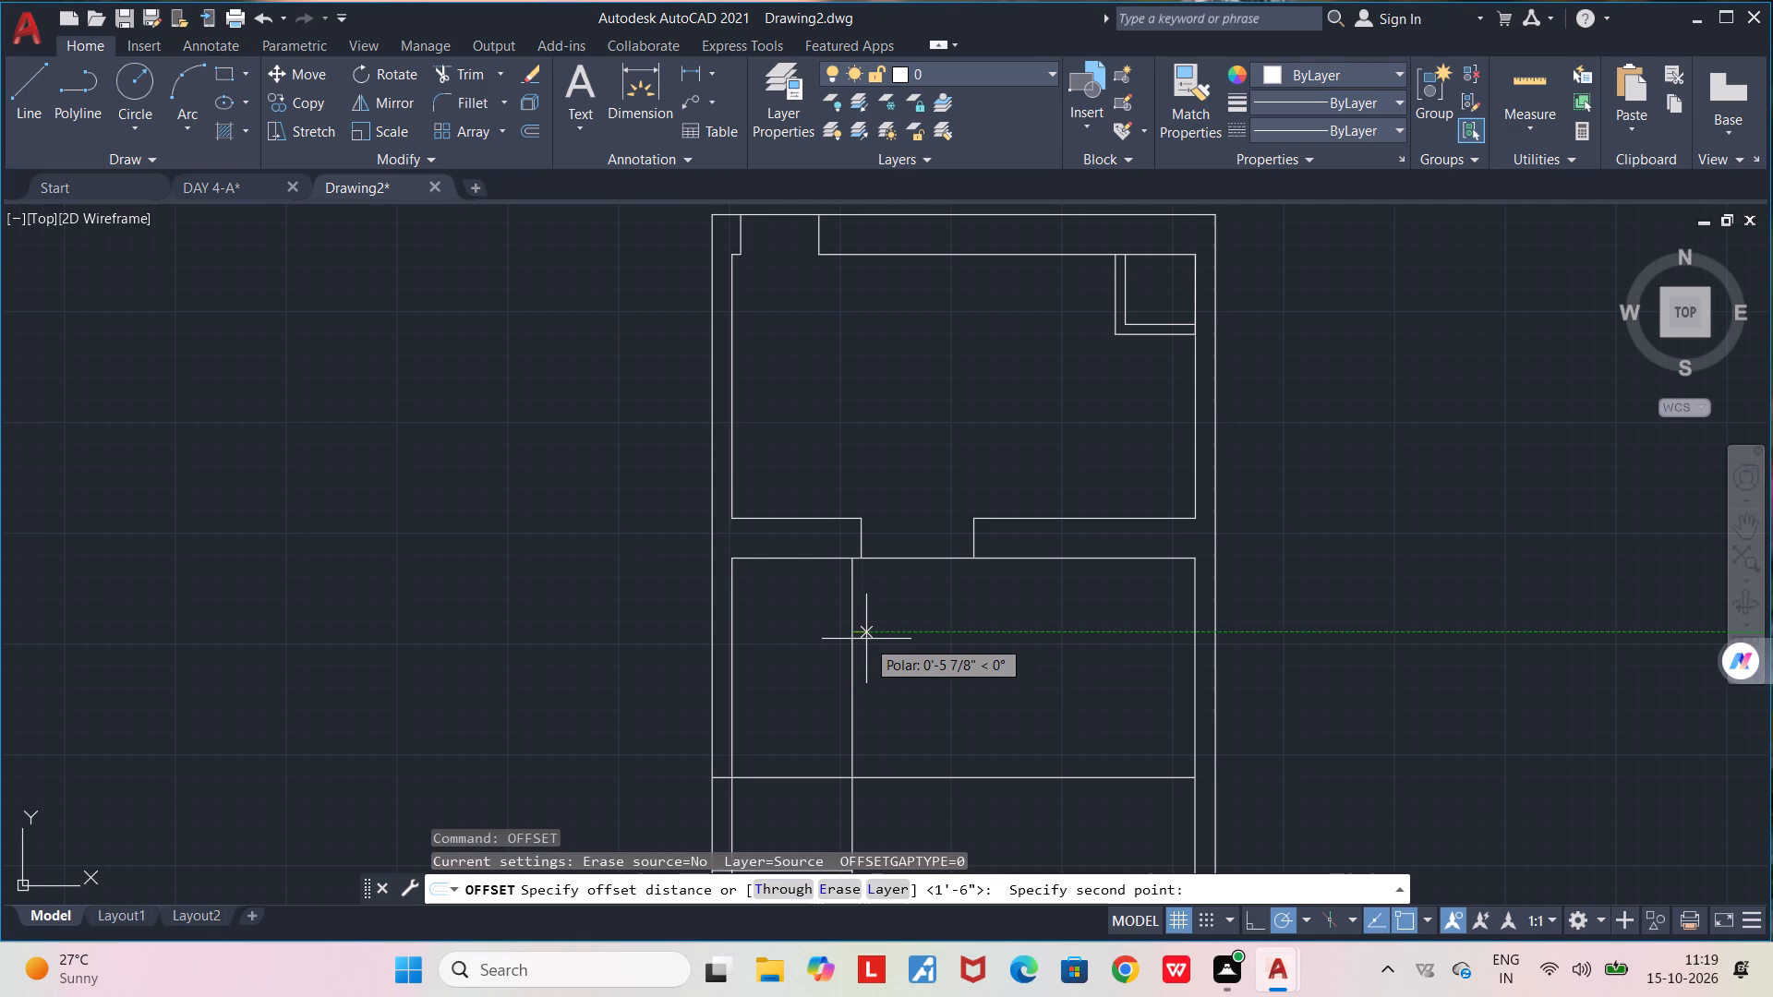
type("4.5\"")
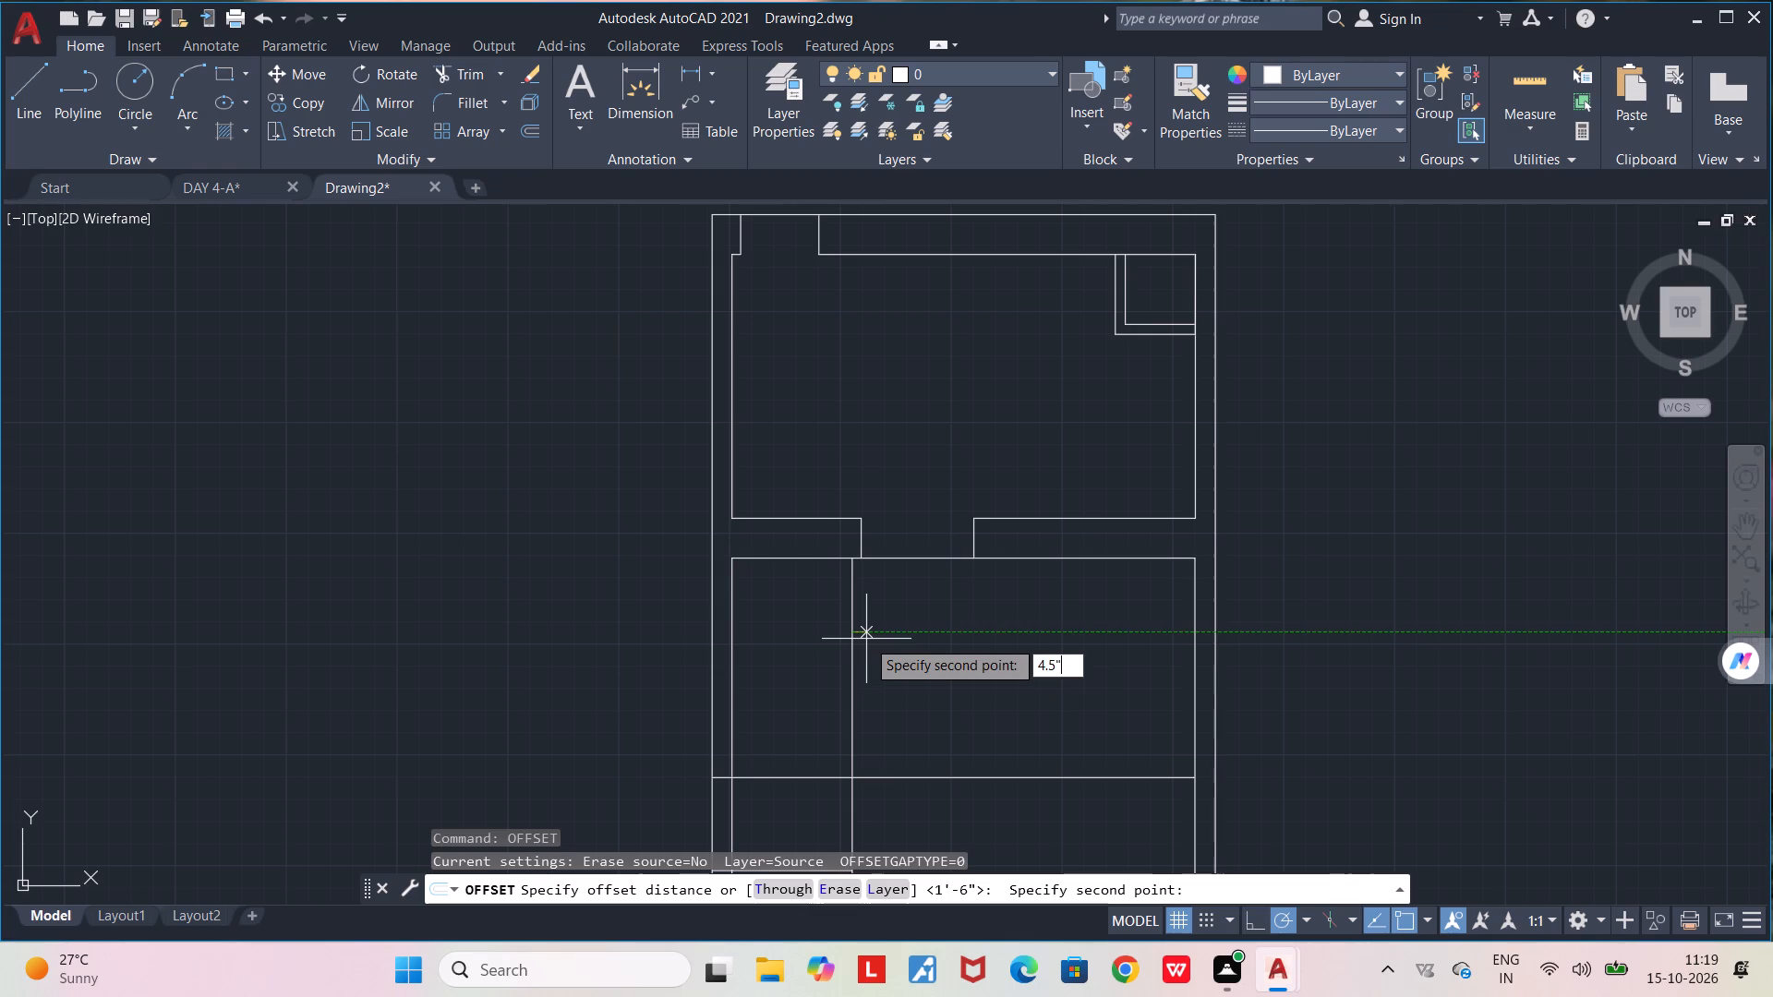
key("Return")
left_click(851, 632)
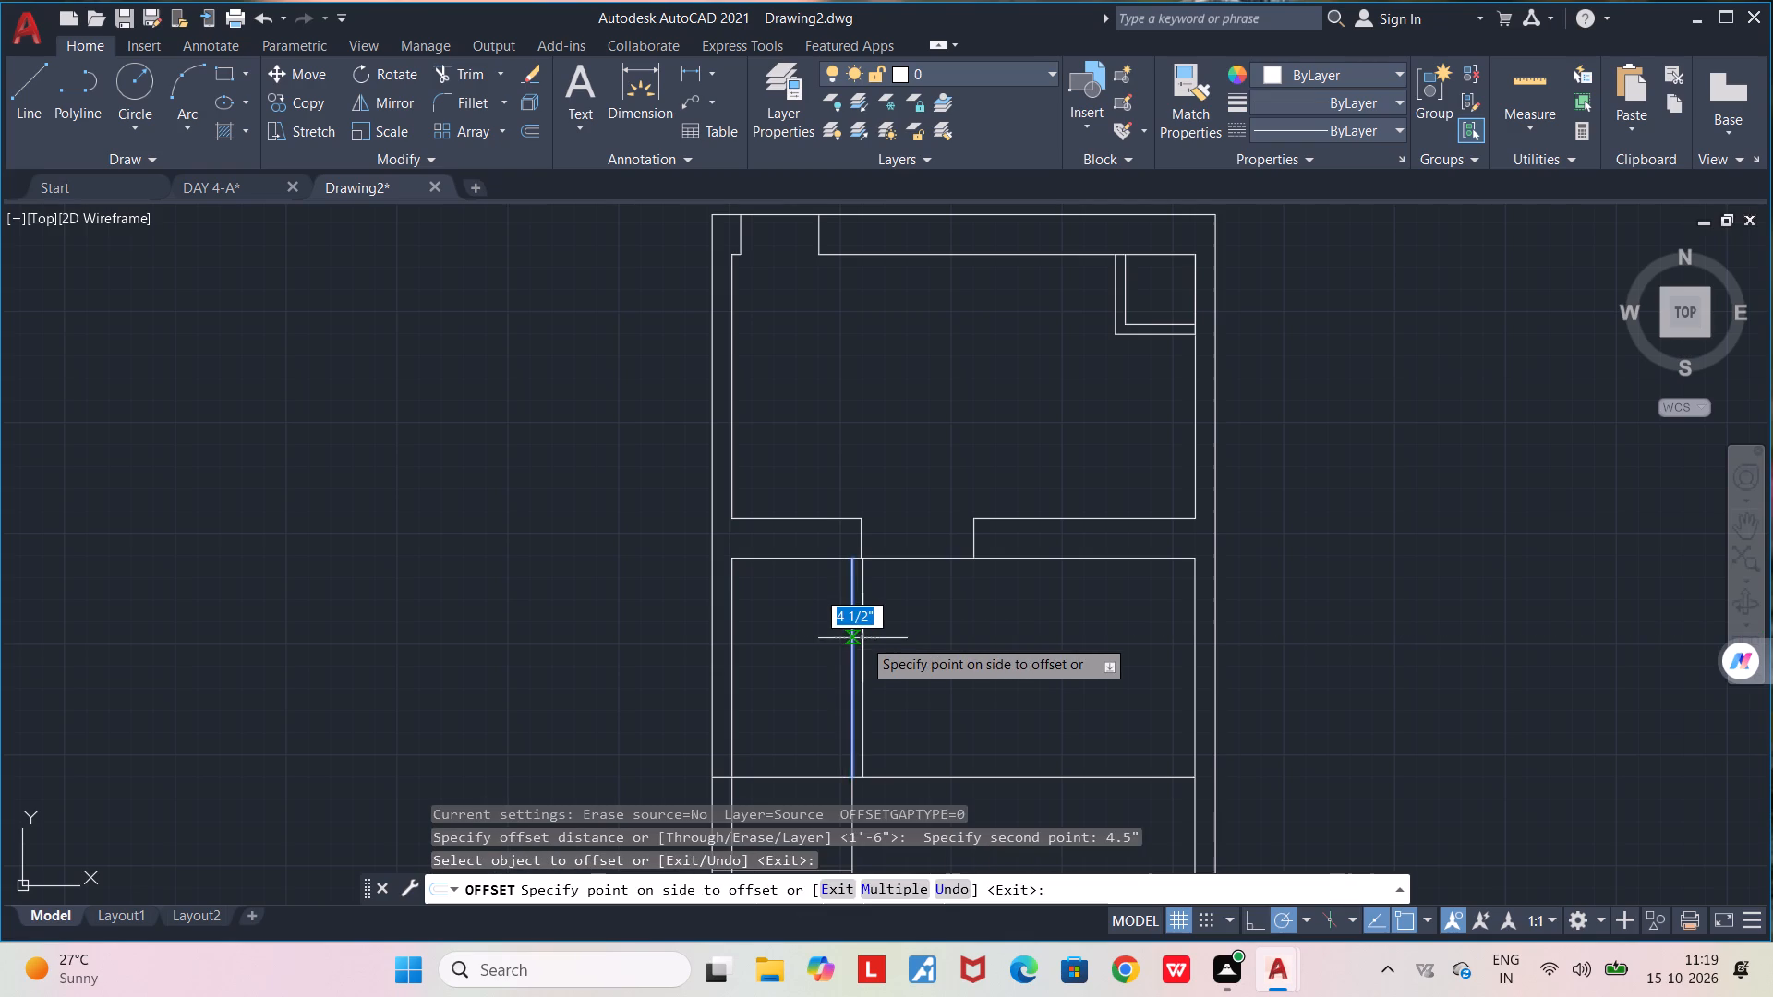
left_click(863, 638)
middle_click_drag(863, 646, 914, 328)
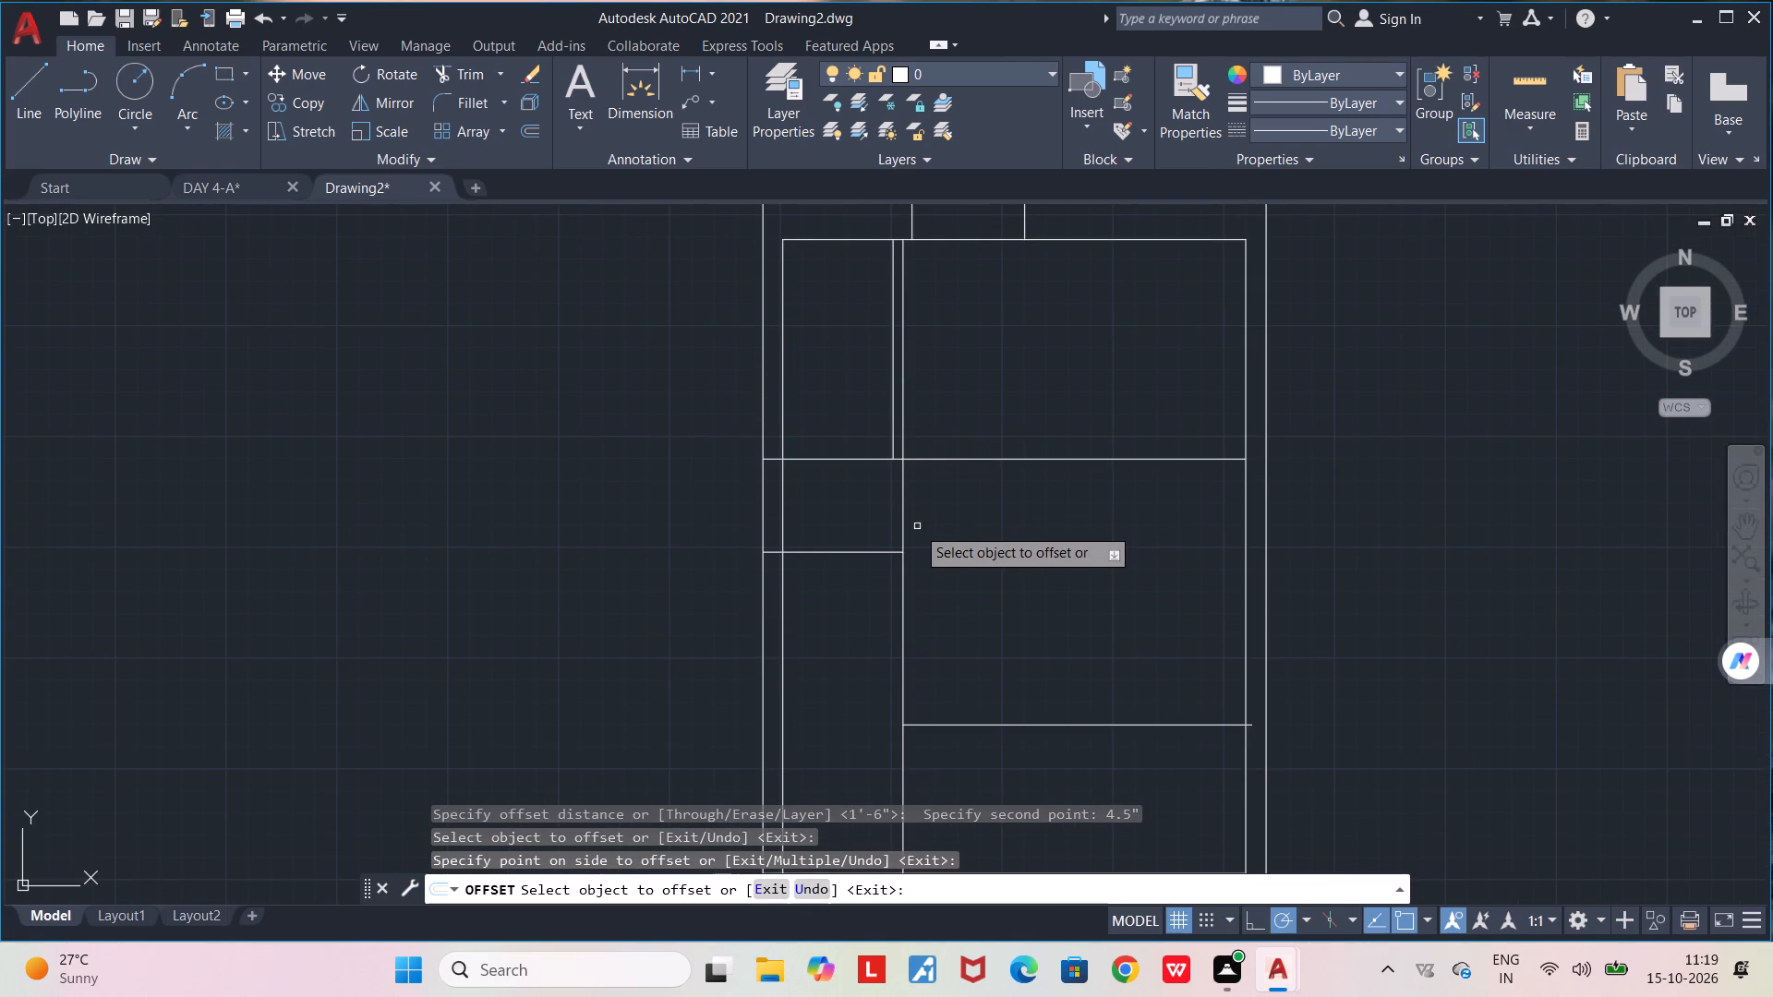
left_click(904, 525)
left_click(871, 529)
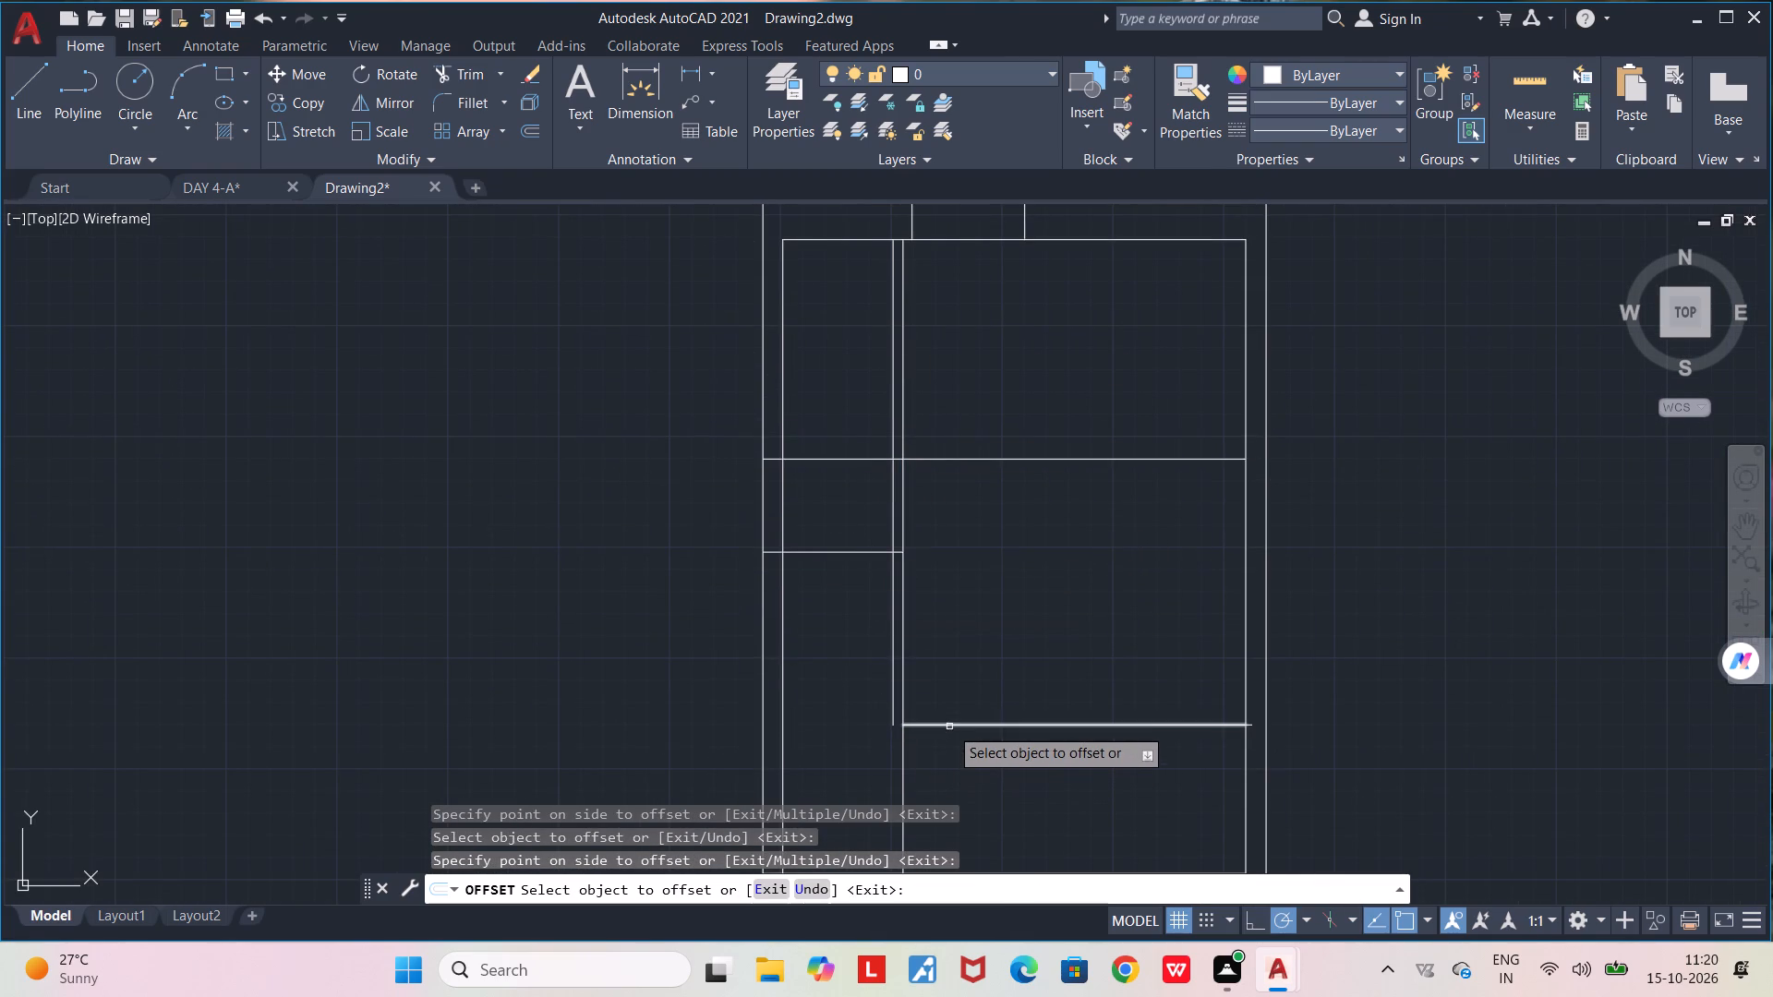
Offset the left vertical lines of the lower and upper right-hand rooms 4.5" to the right.
left_click(904, 656)
left_click_drag(923, 667, 932, 673)
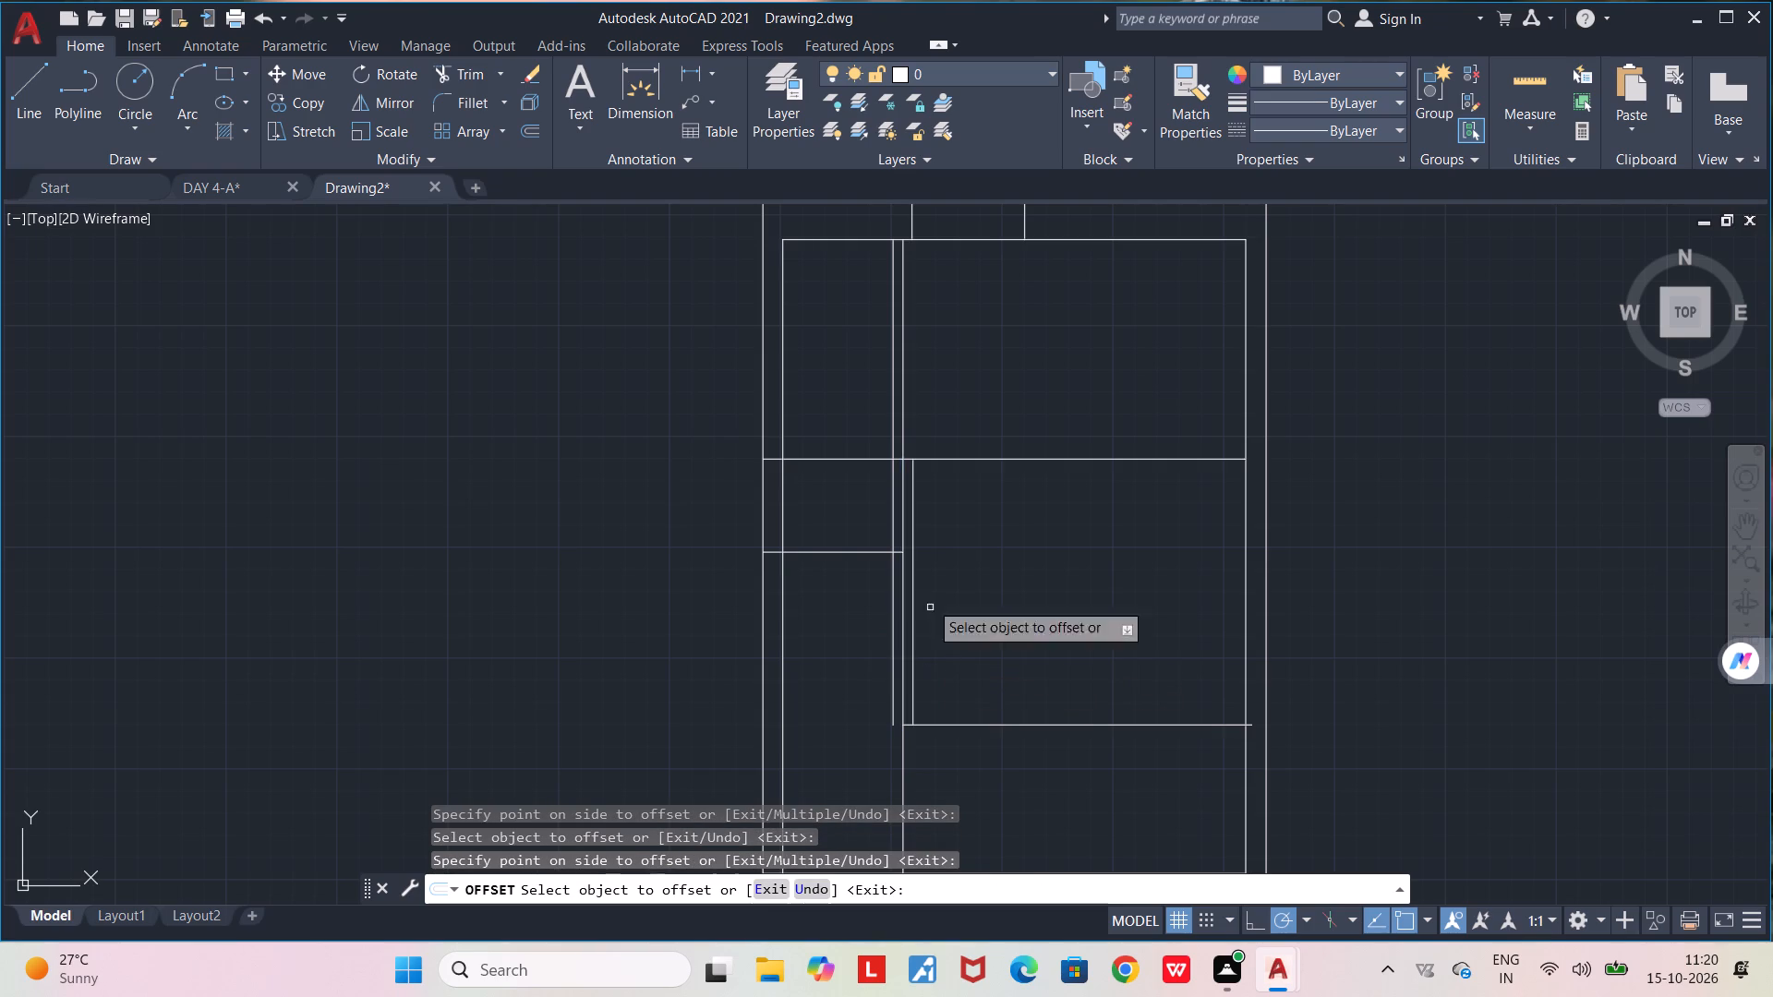
left_click(901, 421)
left_click(917, 430)
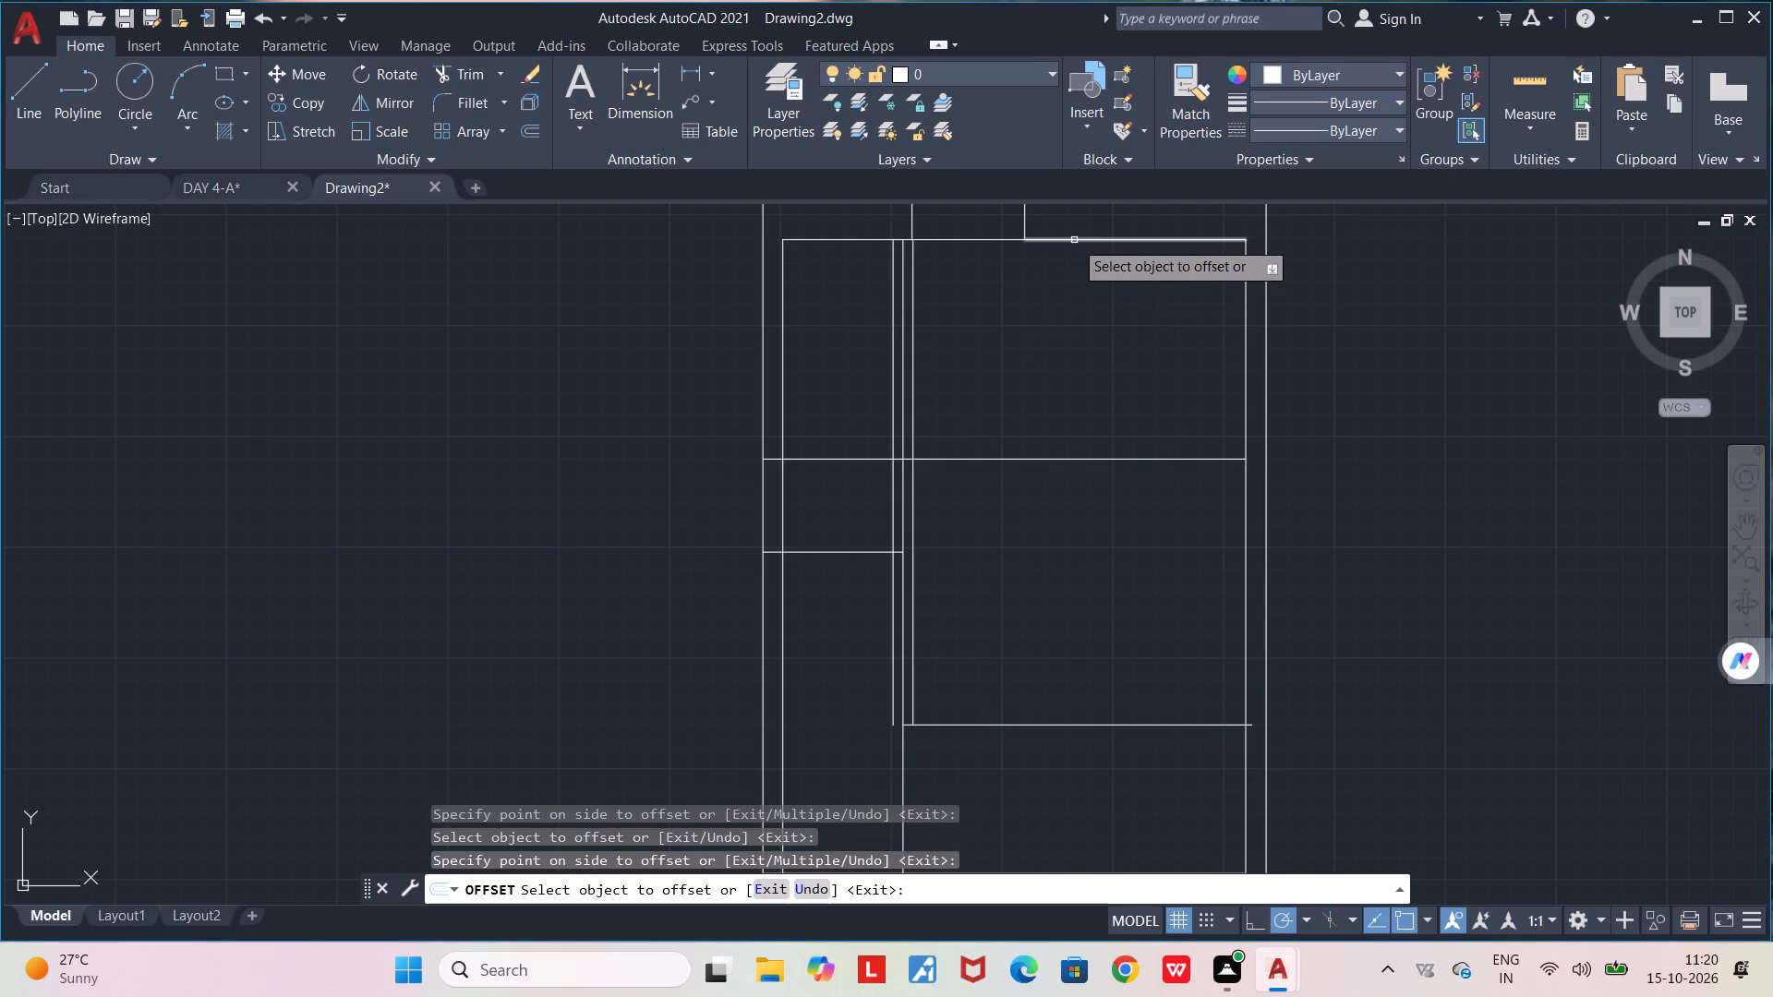
Offset both segments of the horizontal line dividing the upper and lower rooms 4.5" upward.
left_click(1043, 460)
left_click(1040, 444)
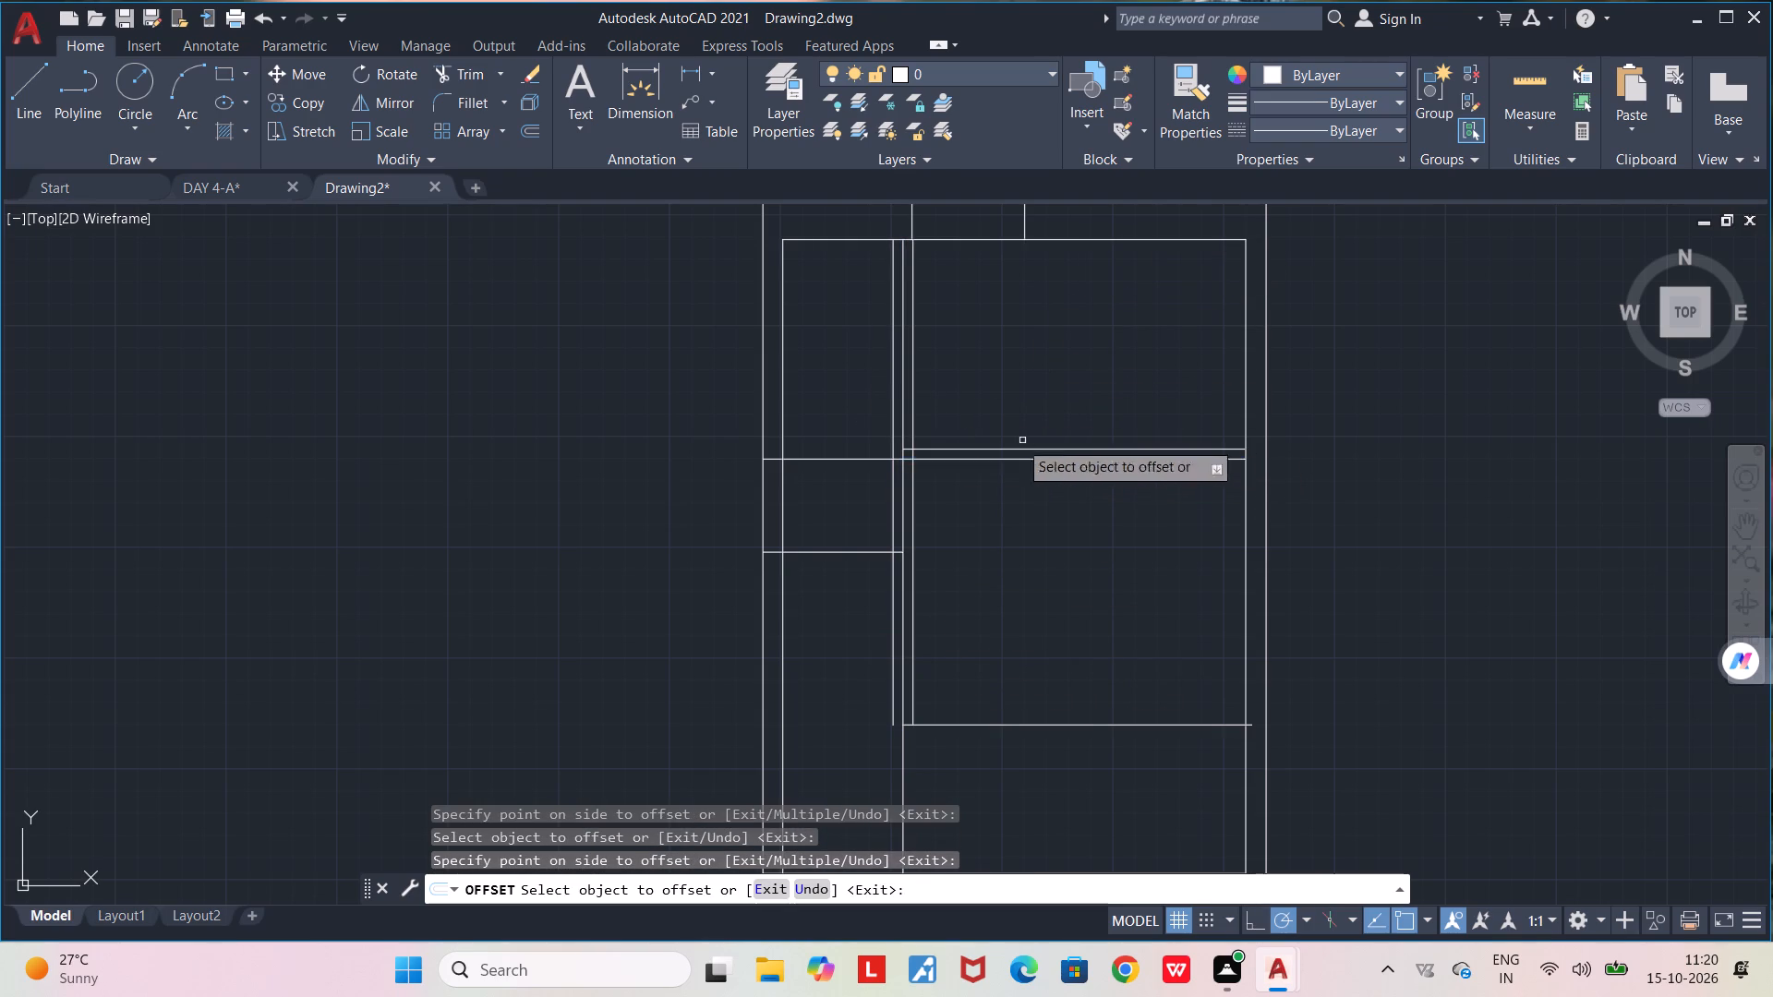
left_click(838, 456)
left_click(829, 442)
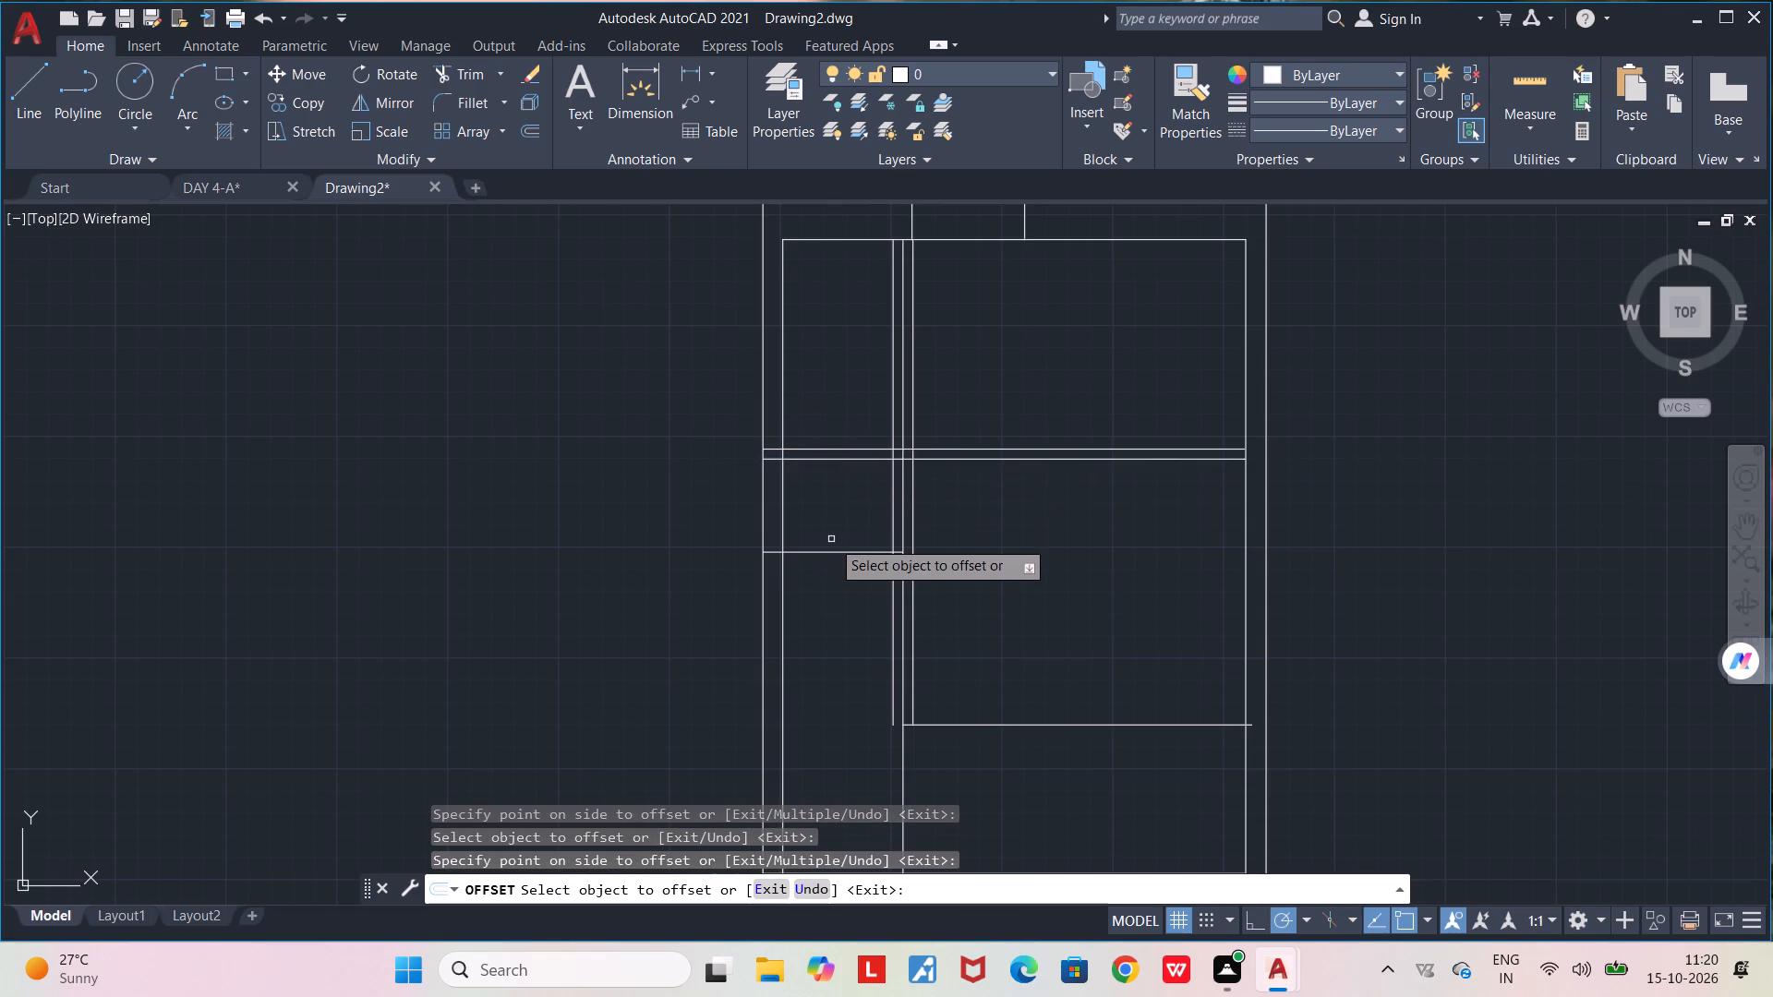
Offset the short horizontal line in the left-hand strip 4.5" upward.
left_click(831, 548)
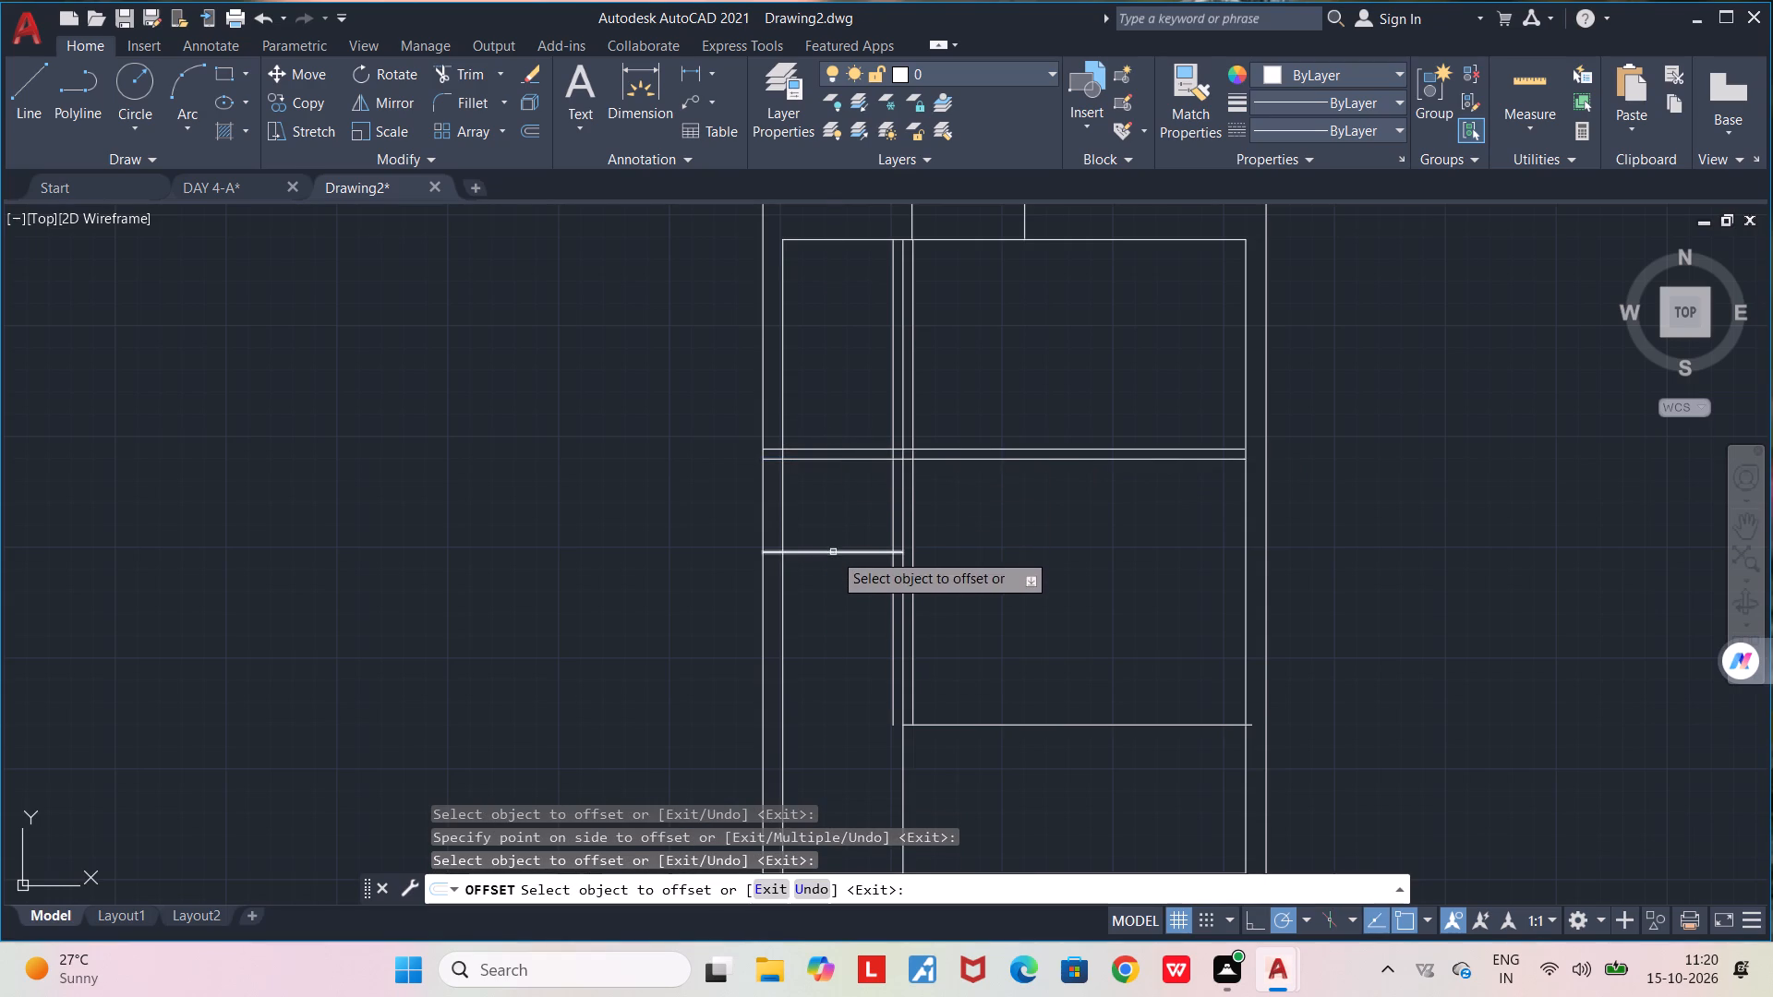
left_click(833, 552)
left_click(833, 533)
Offset the vertical line running down to the bottom wall, below the lower right-hand room's left side, 4.5" to the right.
middle_click_drag(864, 753, 888, 641)
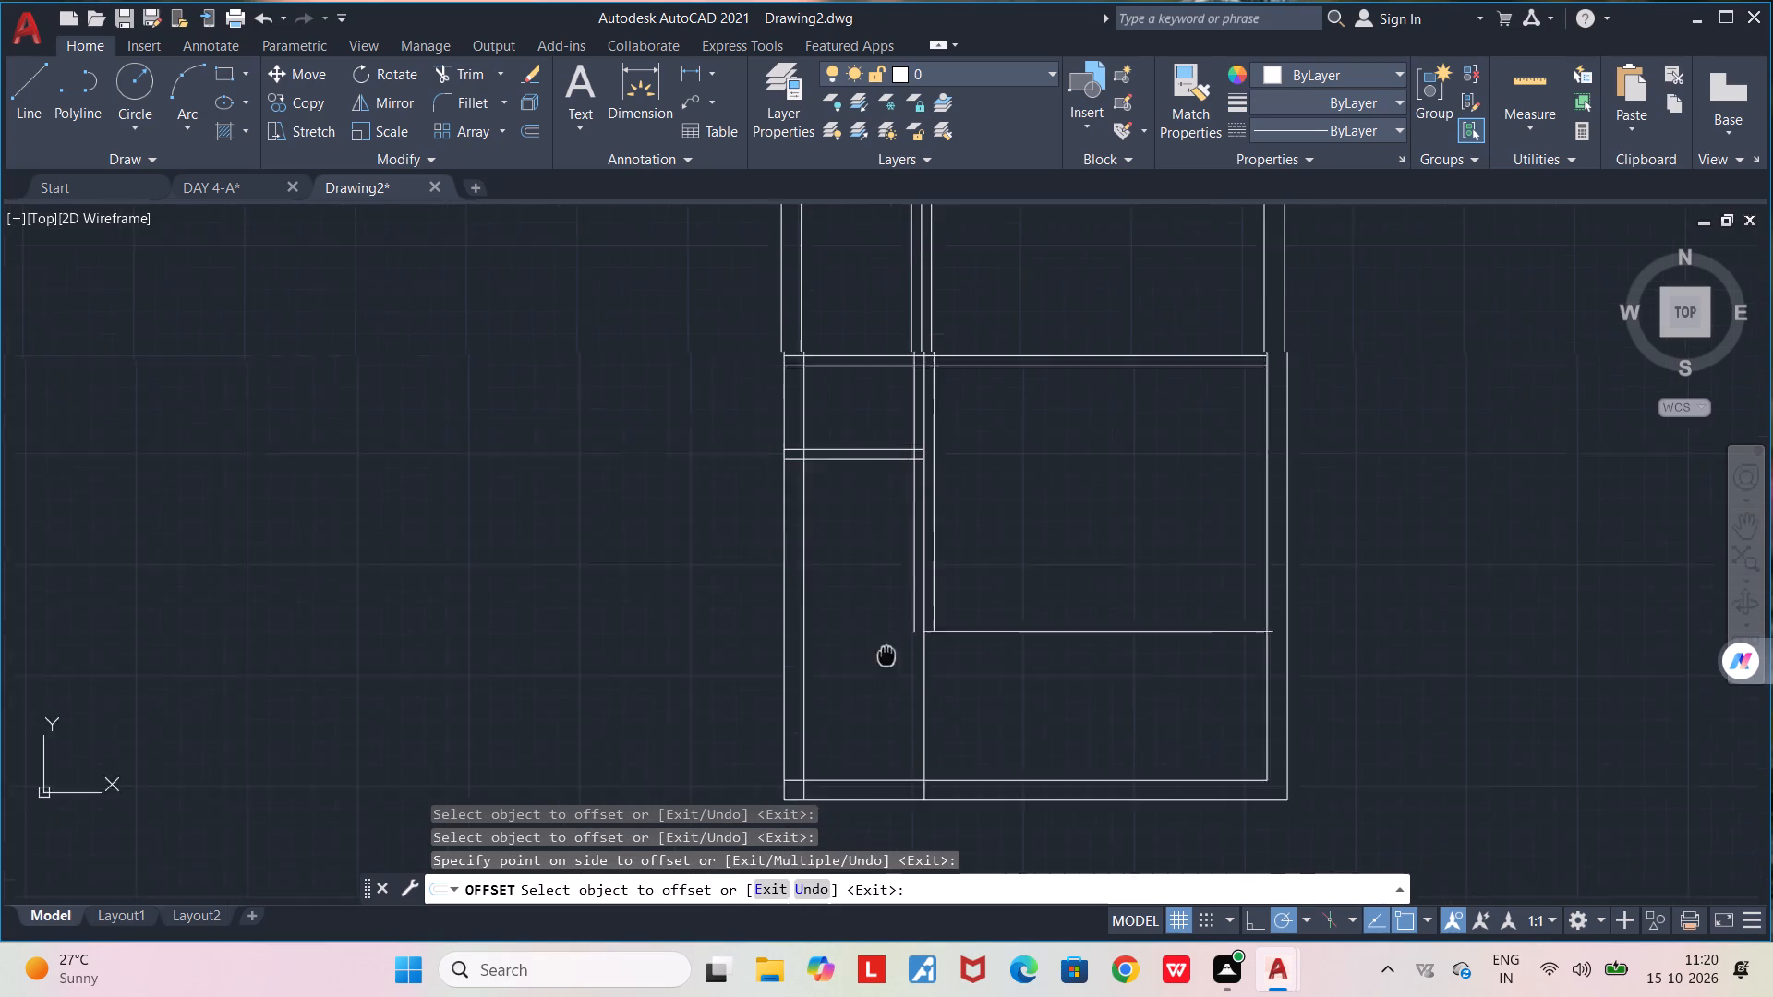
middle_click_drag(888, 641, 895, 547)
left_click(936, 605)
left_click(949, 613)
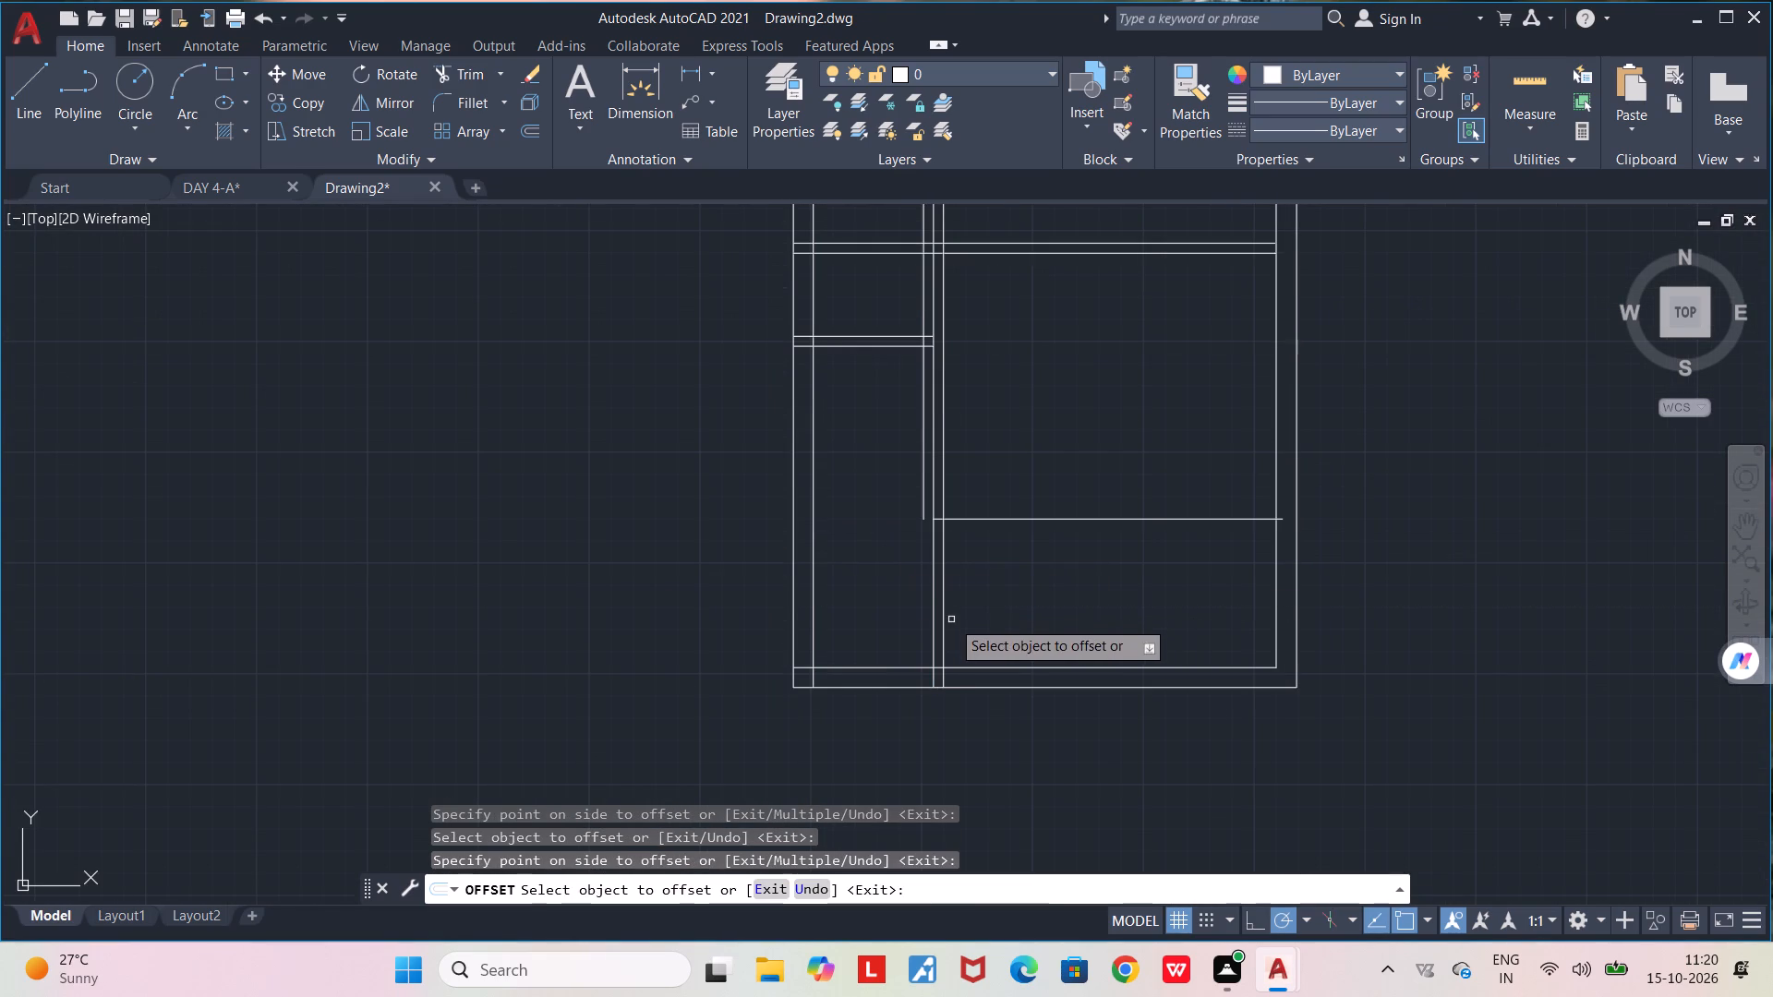
middle_click_drag(982, 595, 995, 707)
scroll(995, 707, "down", 2)
key("space")
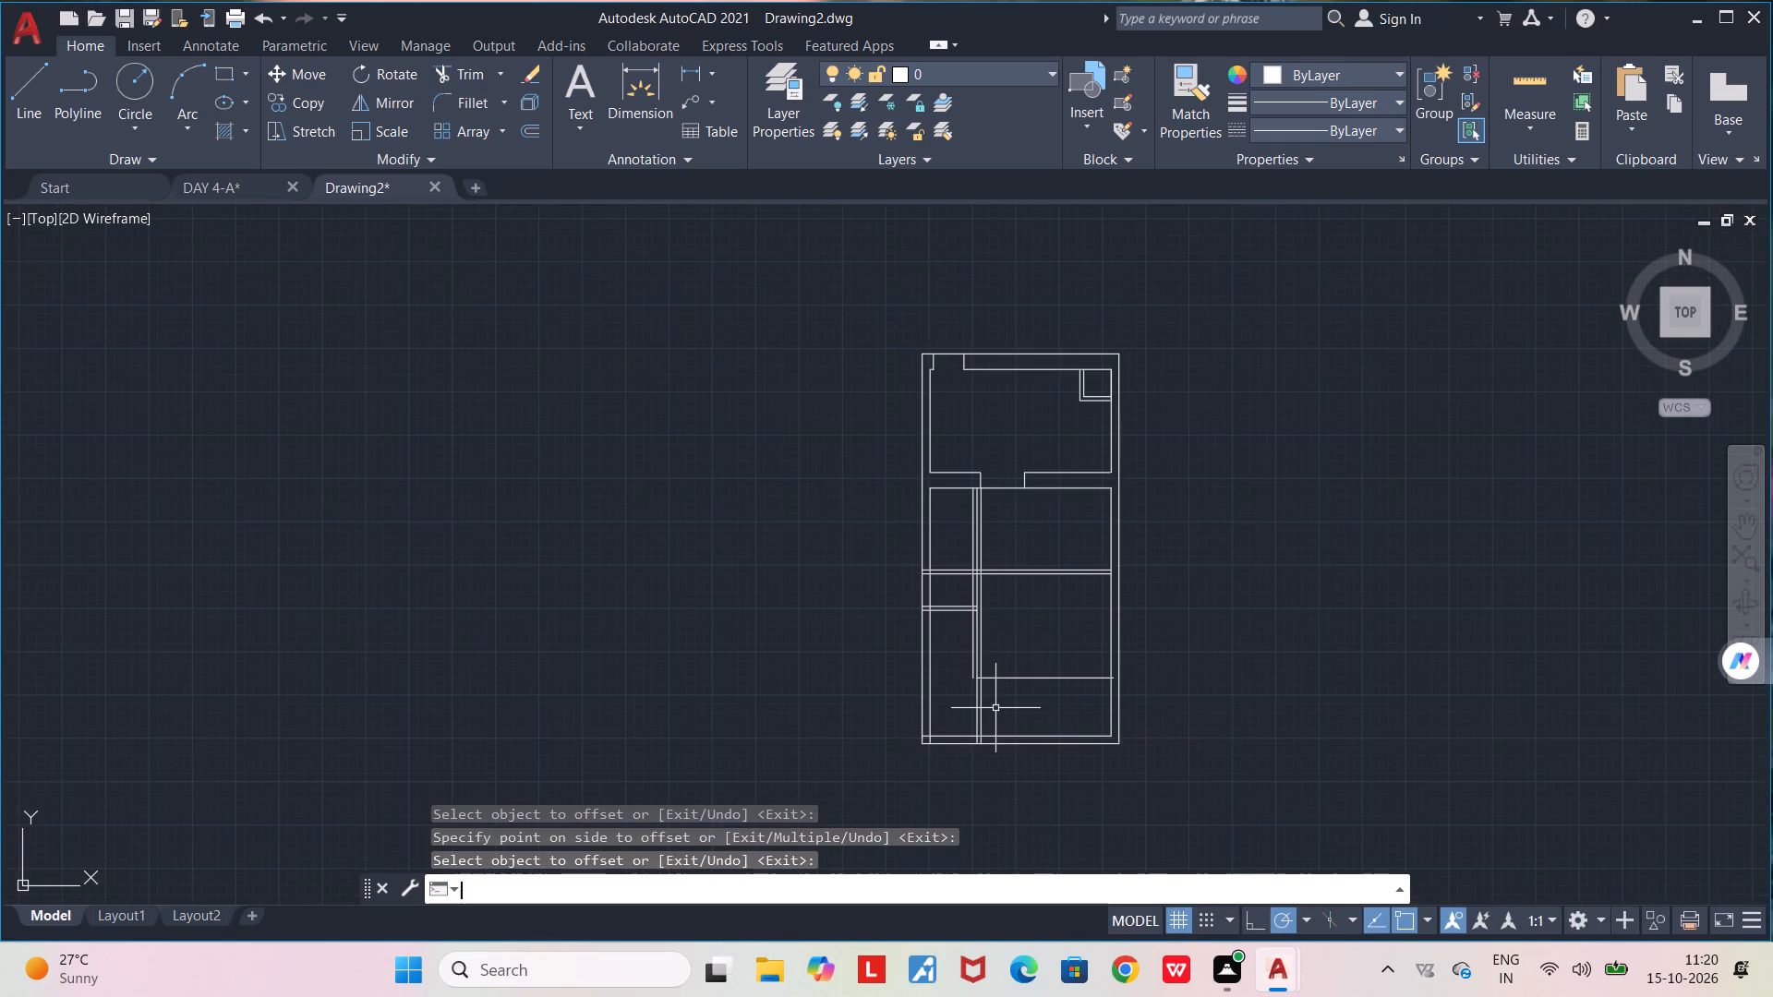
Trim away the leftmost of the three vertical partition lines above, between and below the two horizontal partitions.
type("TR")
key("Return")
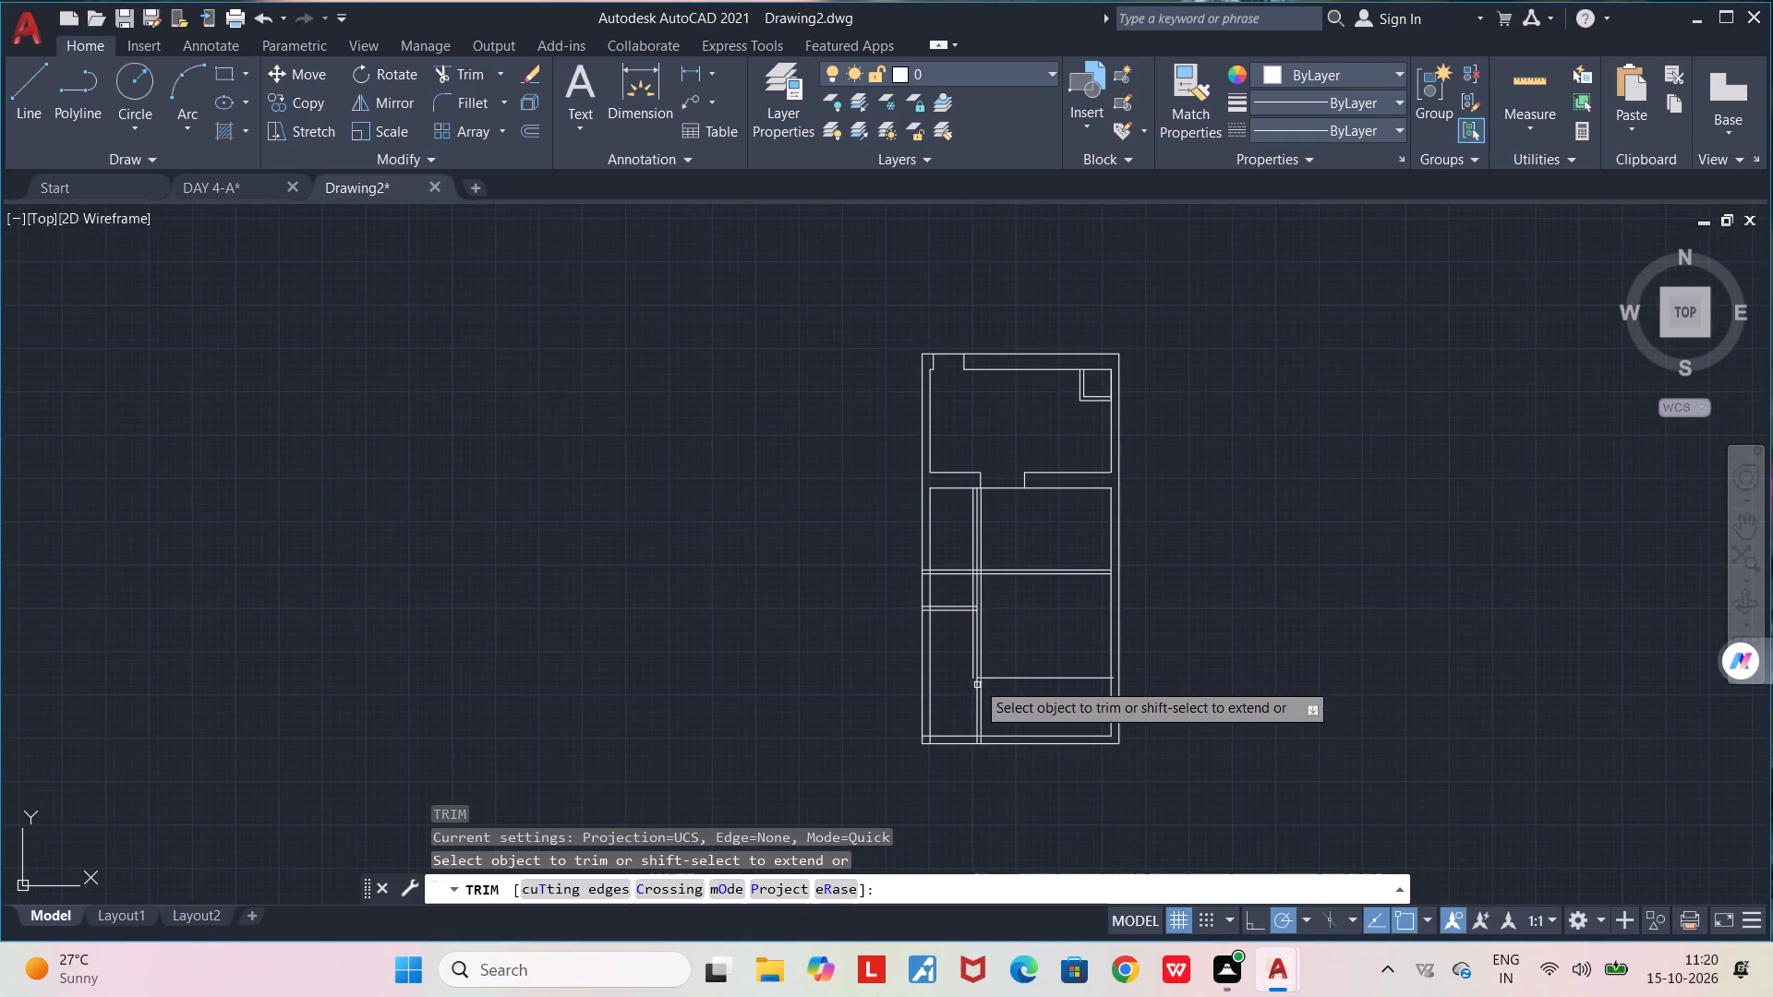
scroll(967, 651, "up", 5)
left_click(1034, 581)
middle_click_drag(1007, 515, 953, 763)
scroll(947, 783, "down", 4)
scroll(947, 715, "up", 3)
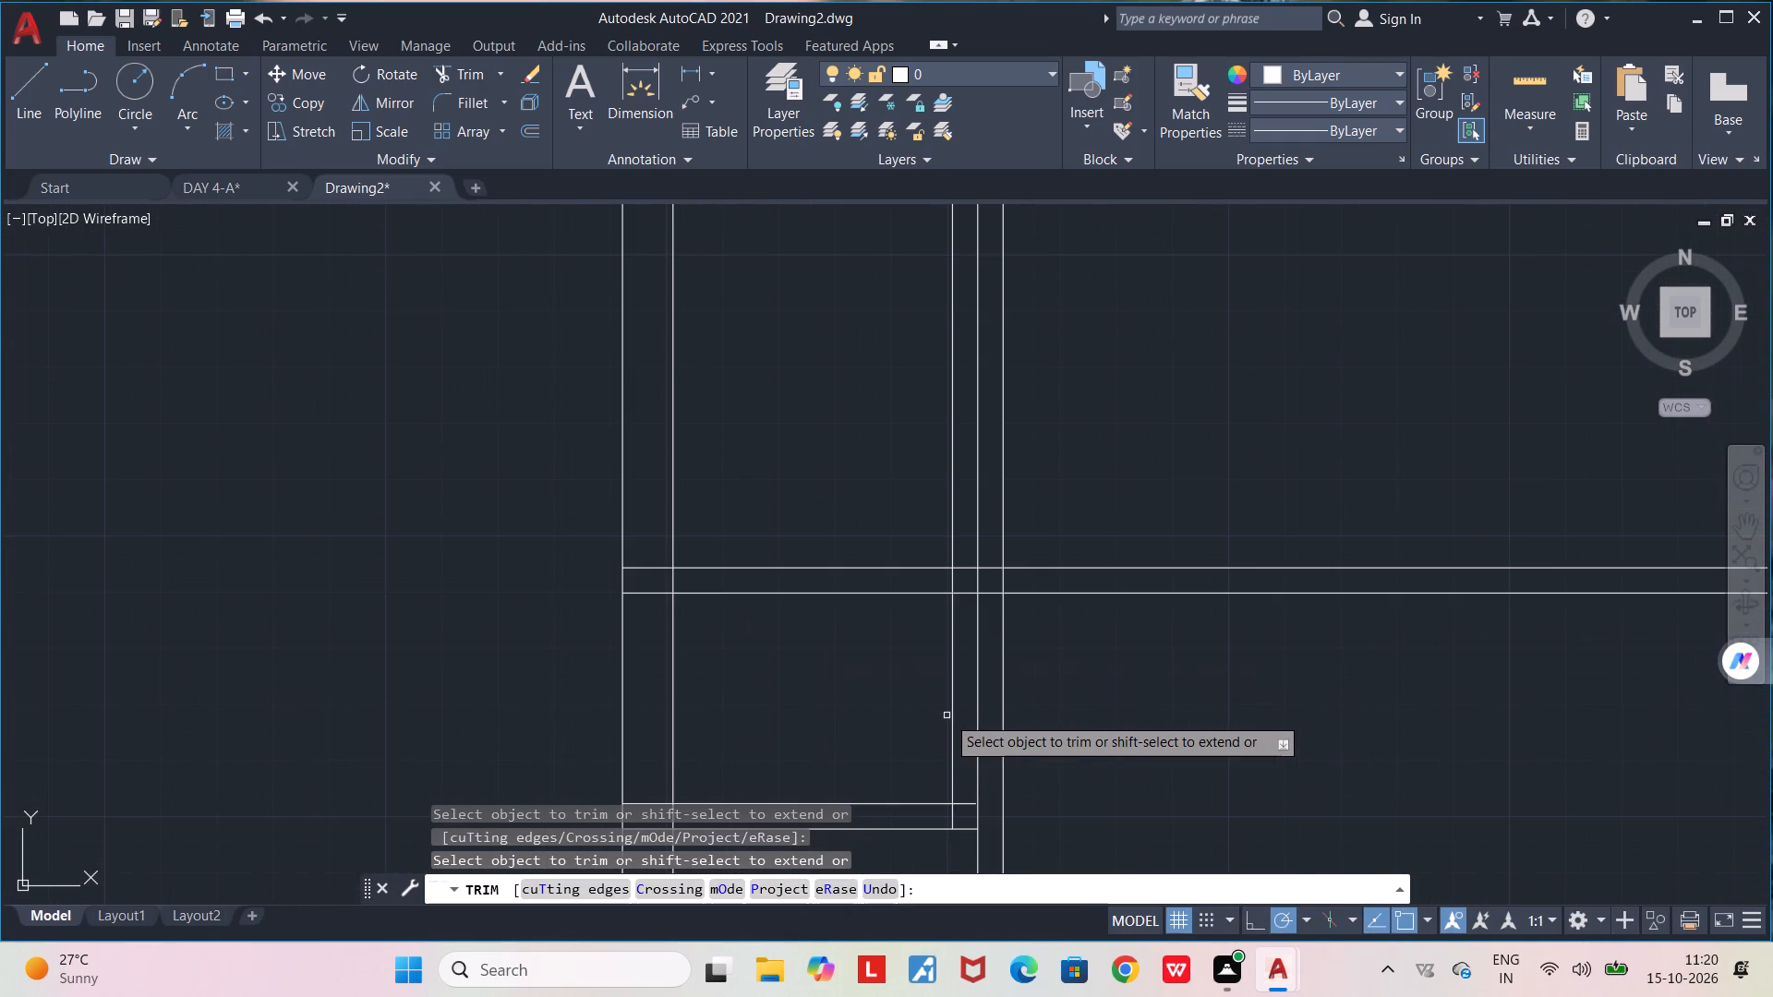
left_click(955, 721)
left_click(955, 532)
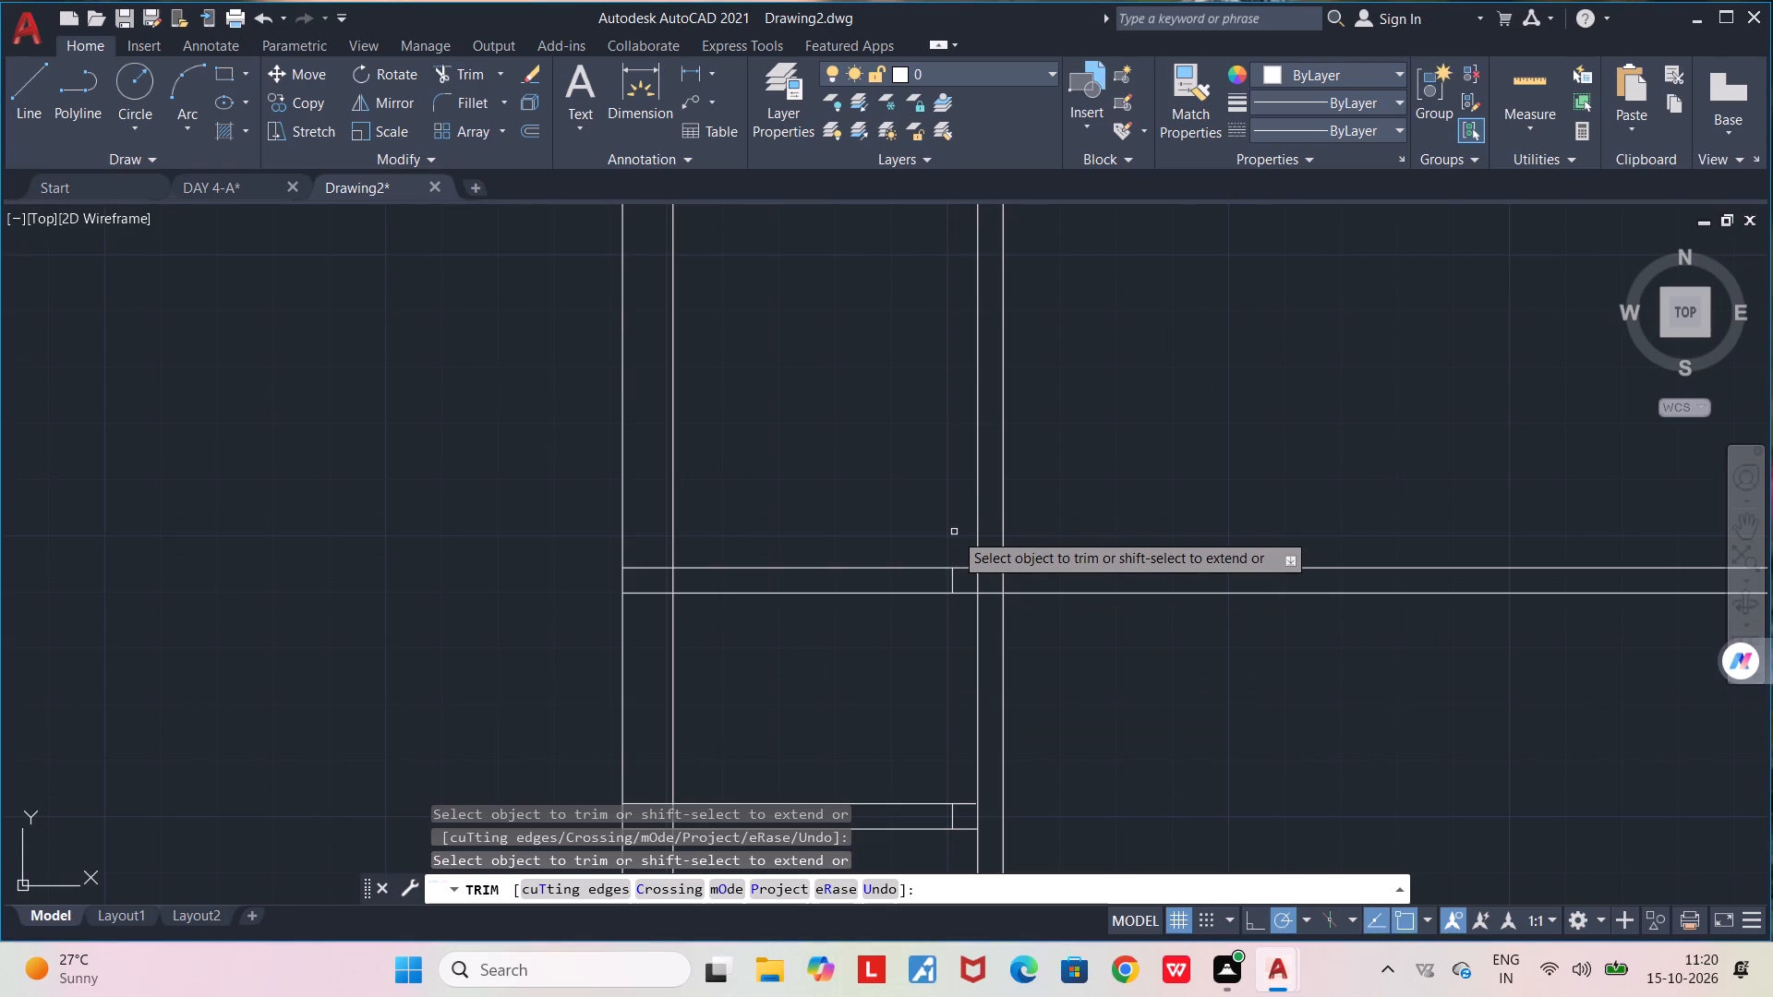
middle_click_drag(954, 531, 924, 651)
scroll(924, 651, "down", 3)
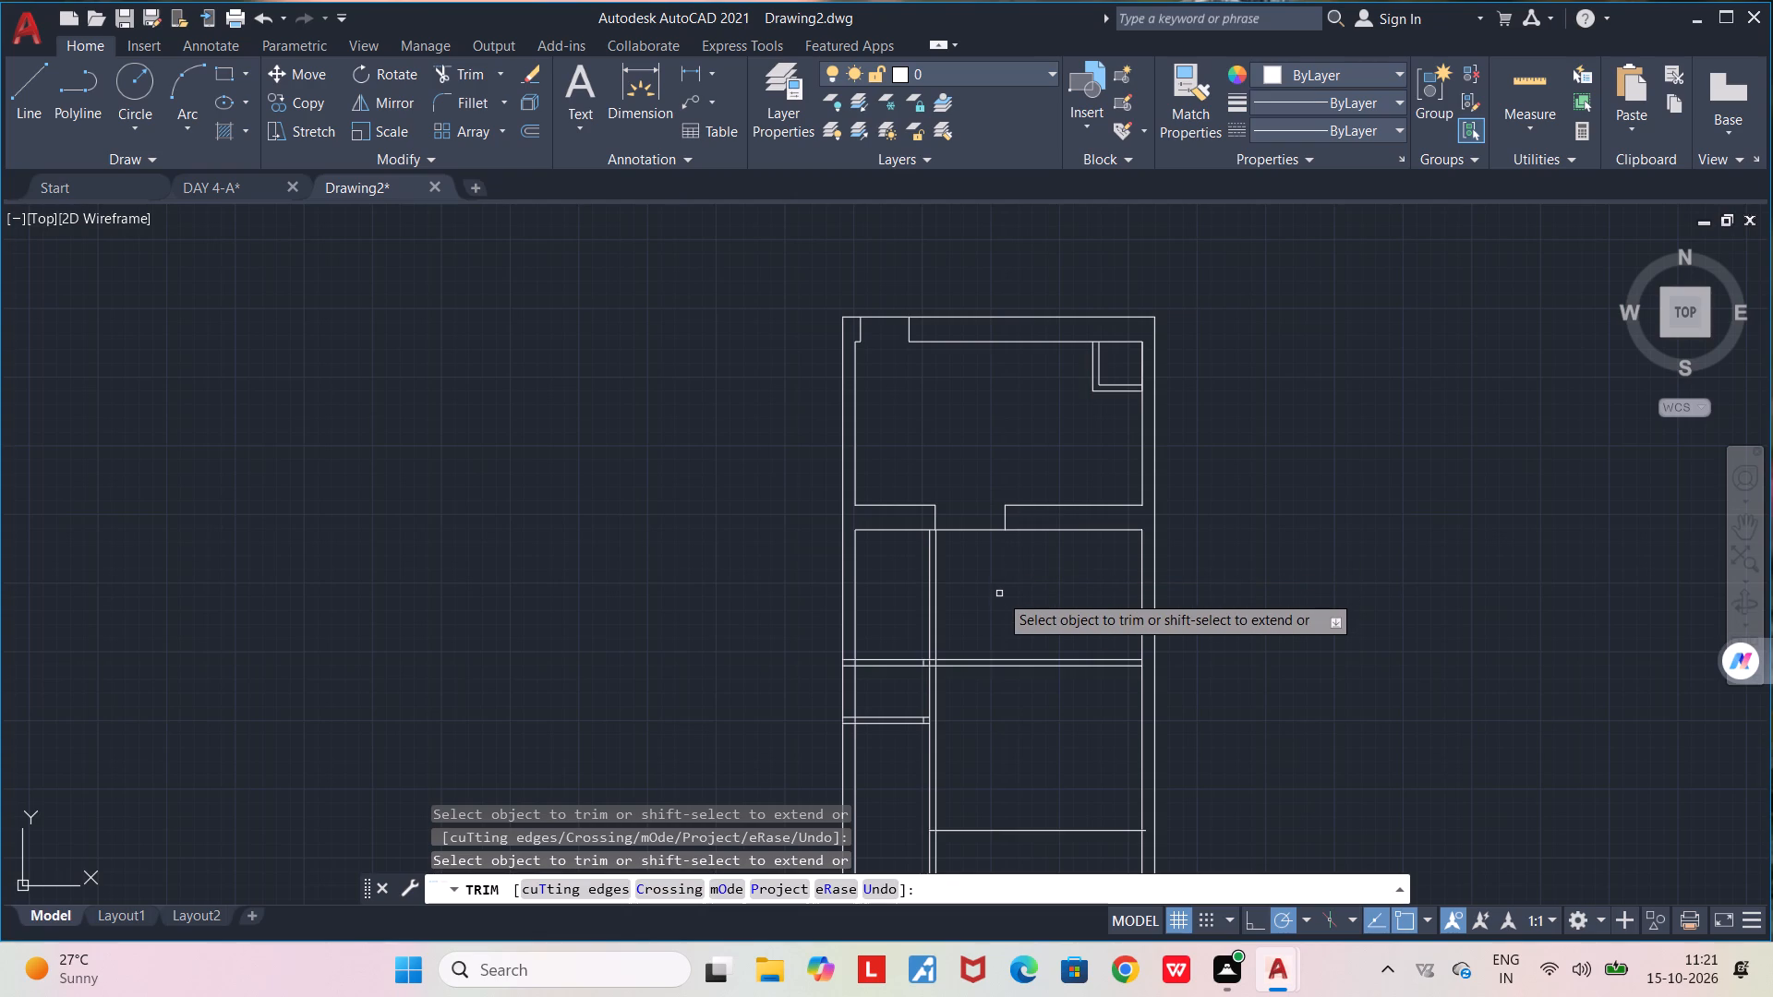
Trim the leftover vertical stubs inside the long room-dividing partition and the short left-hand partition.
scroll(983, 616, "up", 1)
middle_click_drag(974, 608, 906, 483)
scroll(748, 583, "up", 4)
left_click_drag(1197, 496, 1219, 492)
scroll(1194, 490, "down", 3)
middle_click_drag(1079, 583, 995, 532)
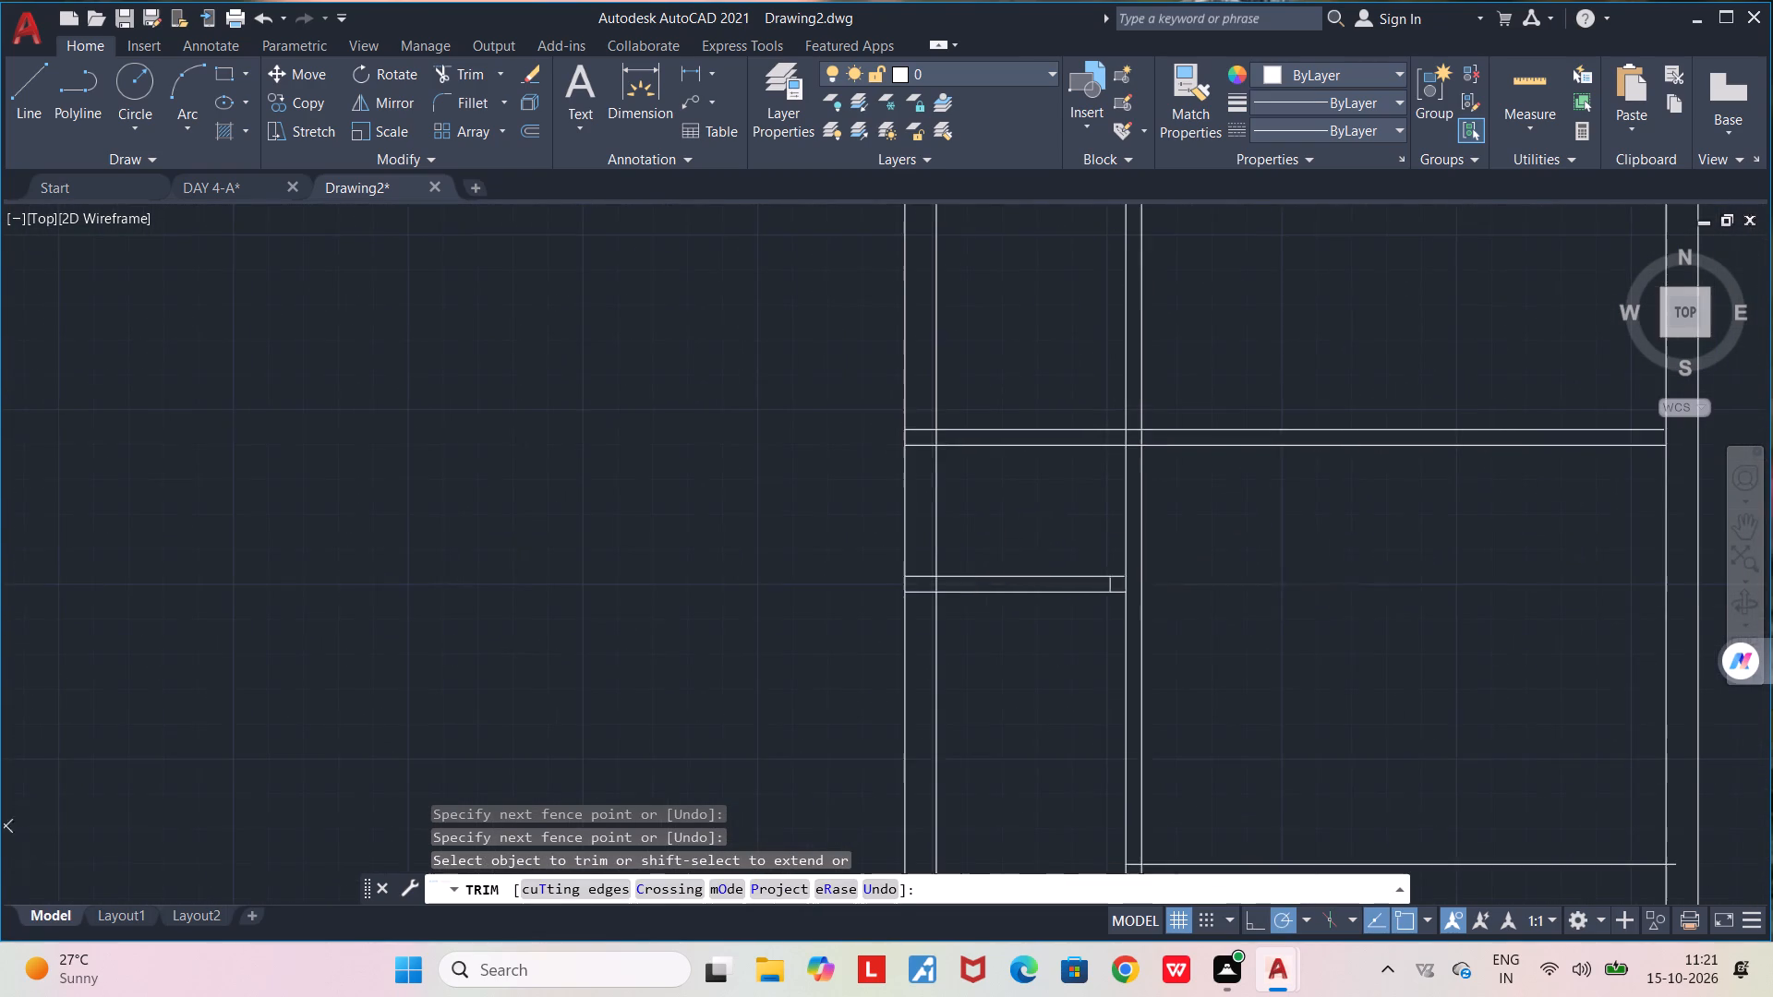
scroll(1113, 595, "up", 5)
left_click(1108, 539)
scroll(1116, 544, "down", 6)
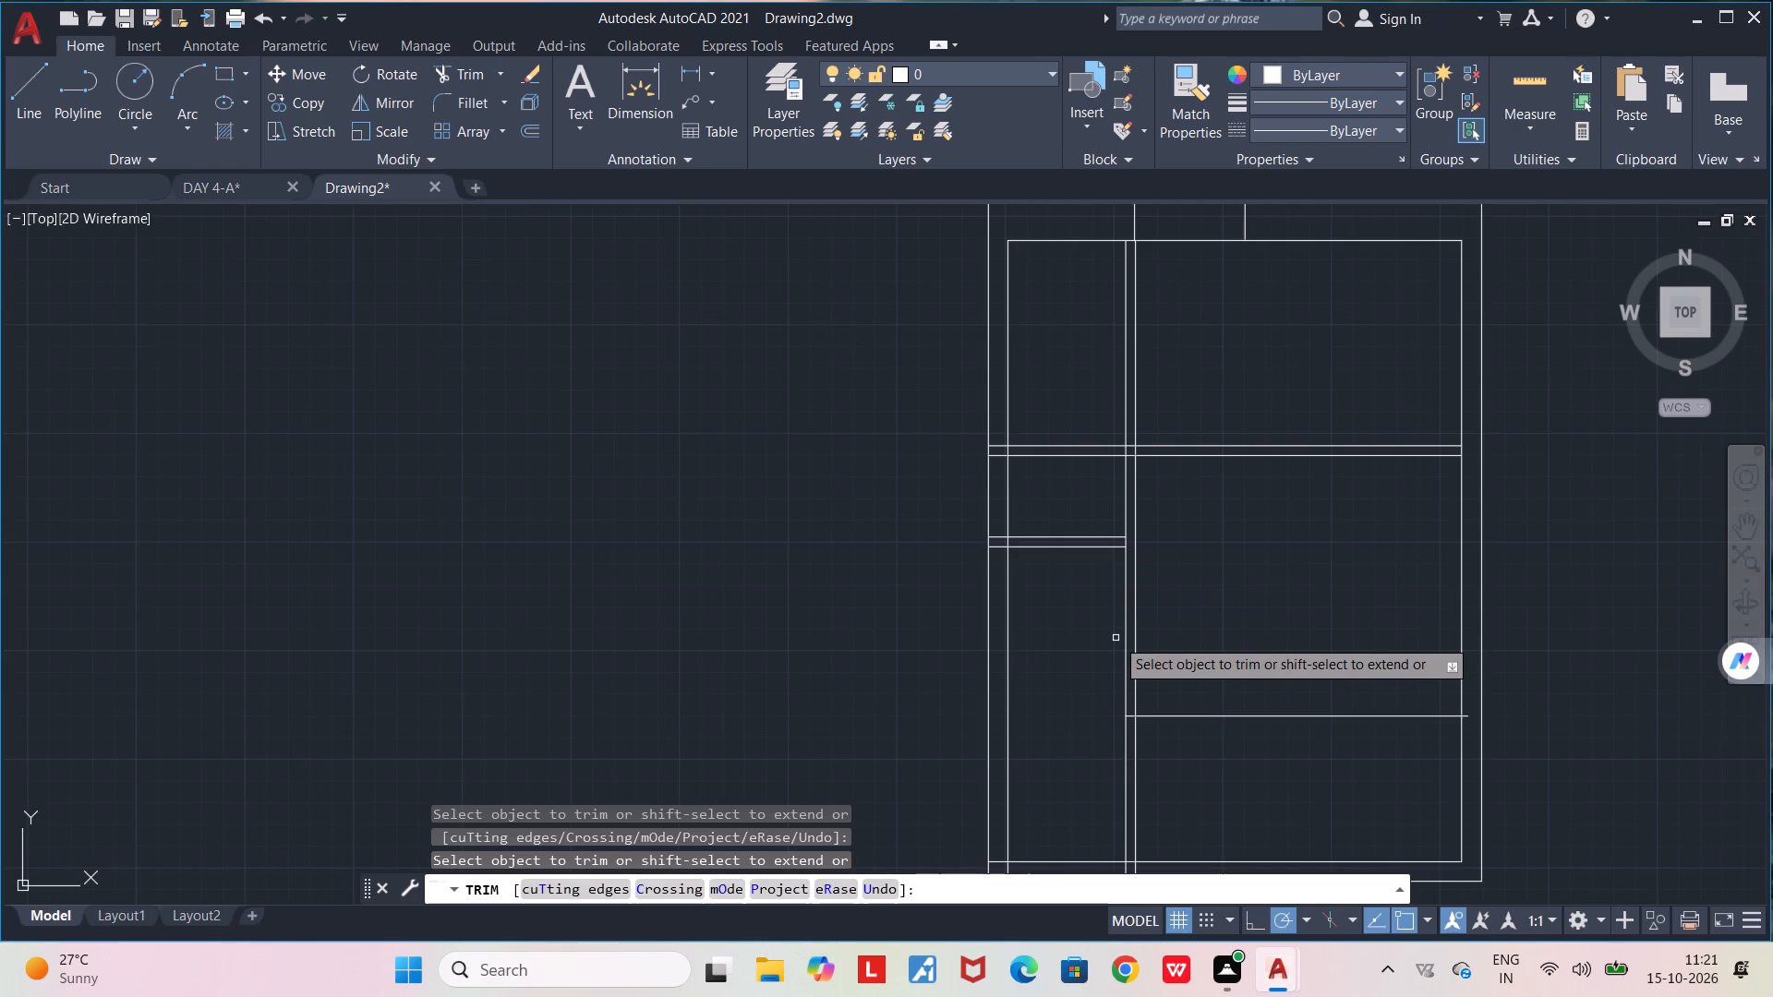
Trim both vertical partition lines between the lower right-hand room's bottom line and the bottom wall.
middle_click_drag(1096, 633, 1080, 511)
scroll(1080, 511, "down", 2)
scroll(1088, 516, "up", 2)
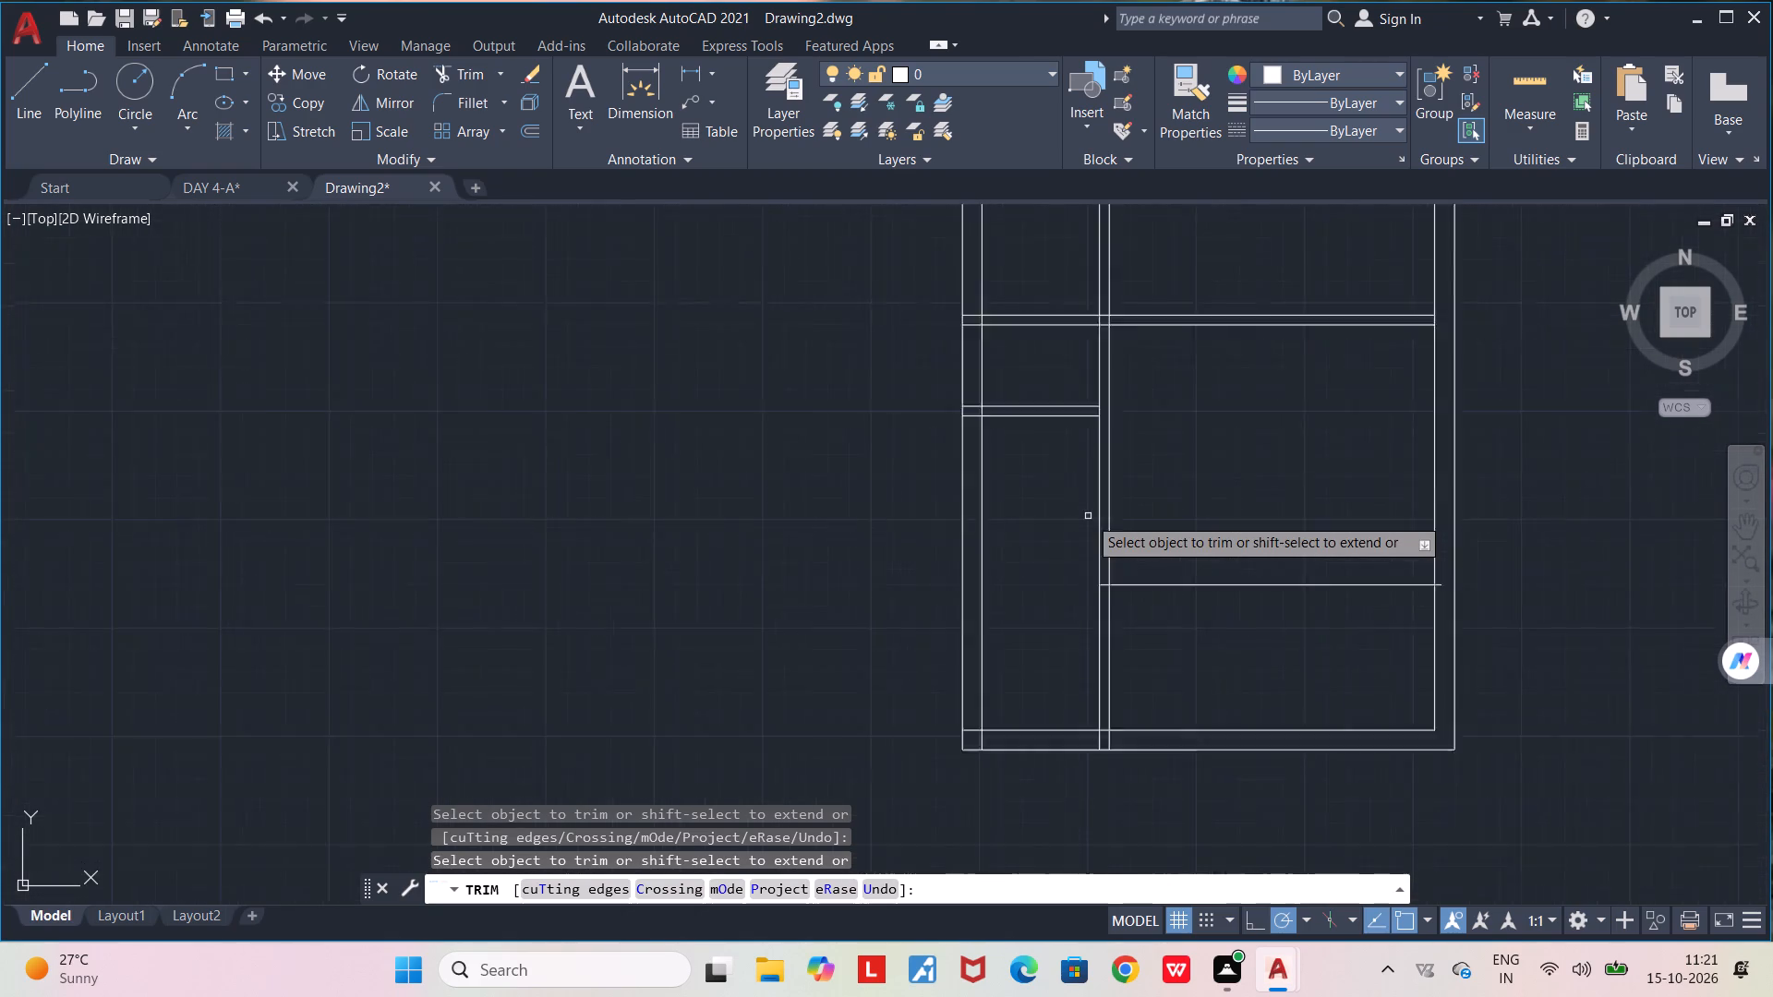
scroll(1088, 516, "up", 1)
scroll(1061, 598, "down", 1)
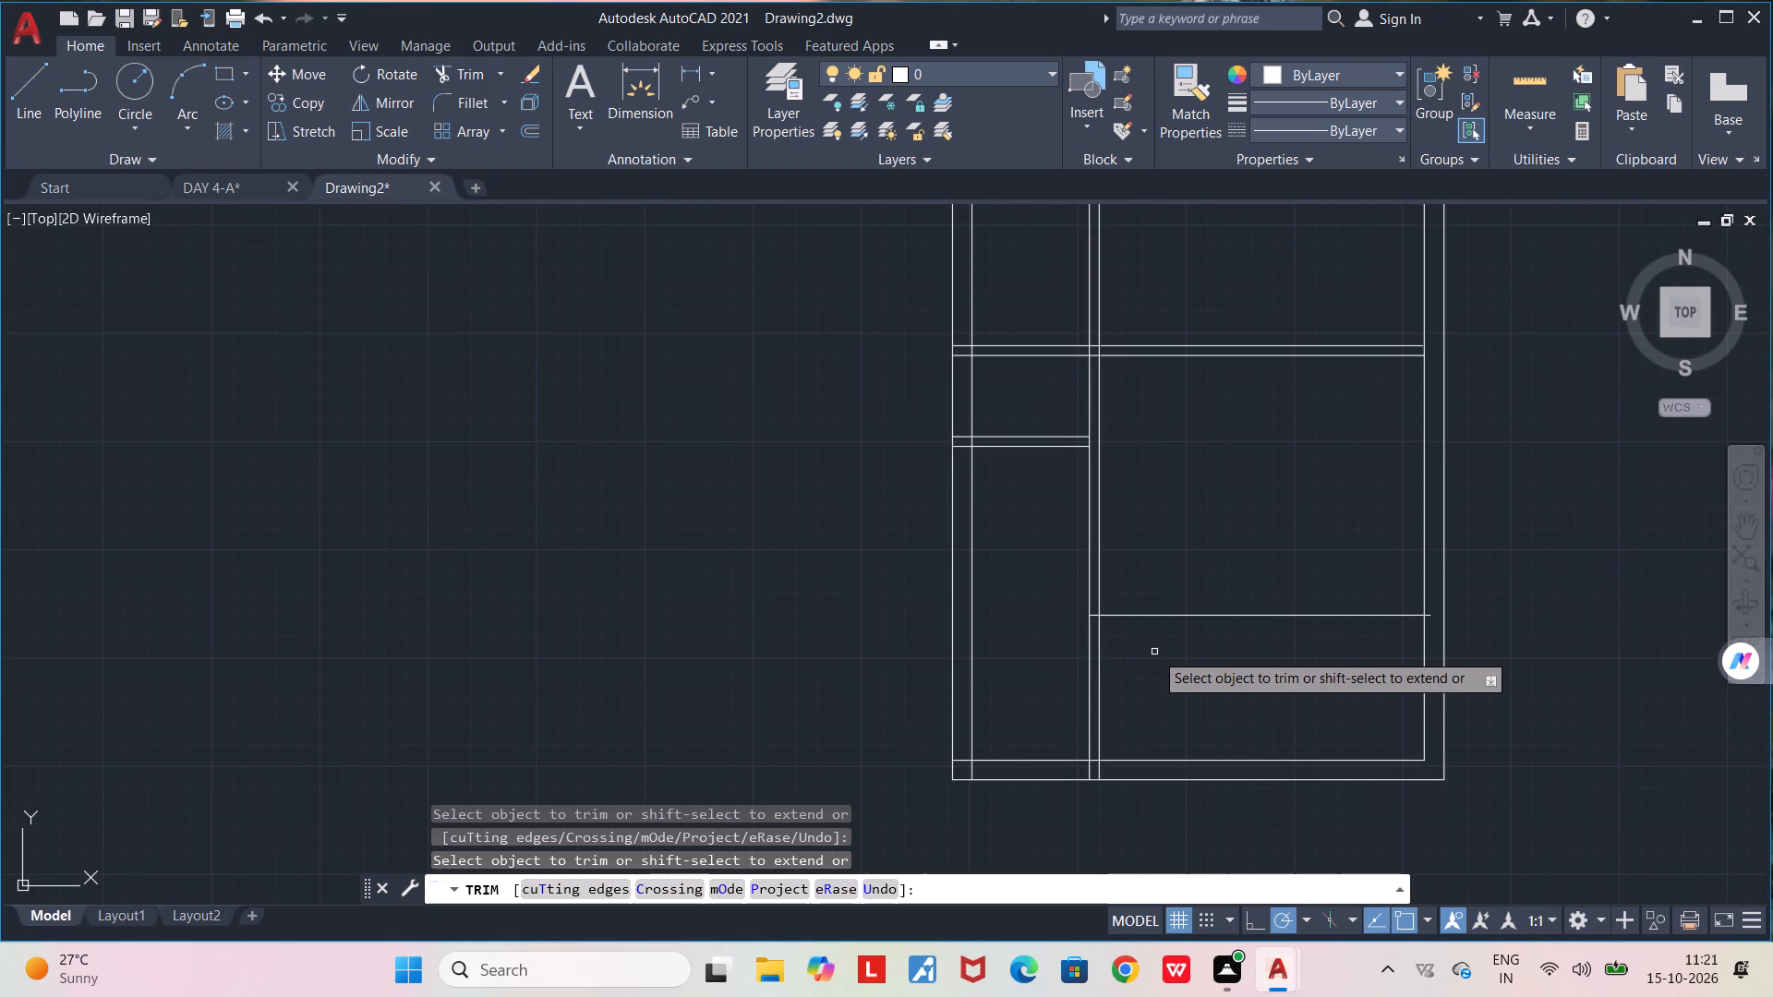
scroll(1154, 652, "down", 1)
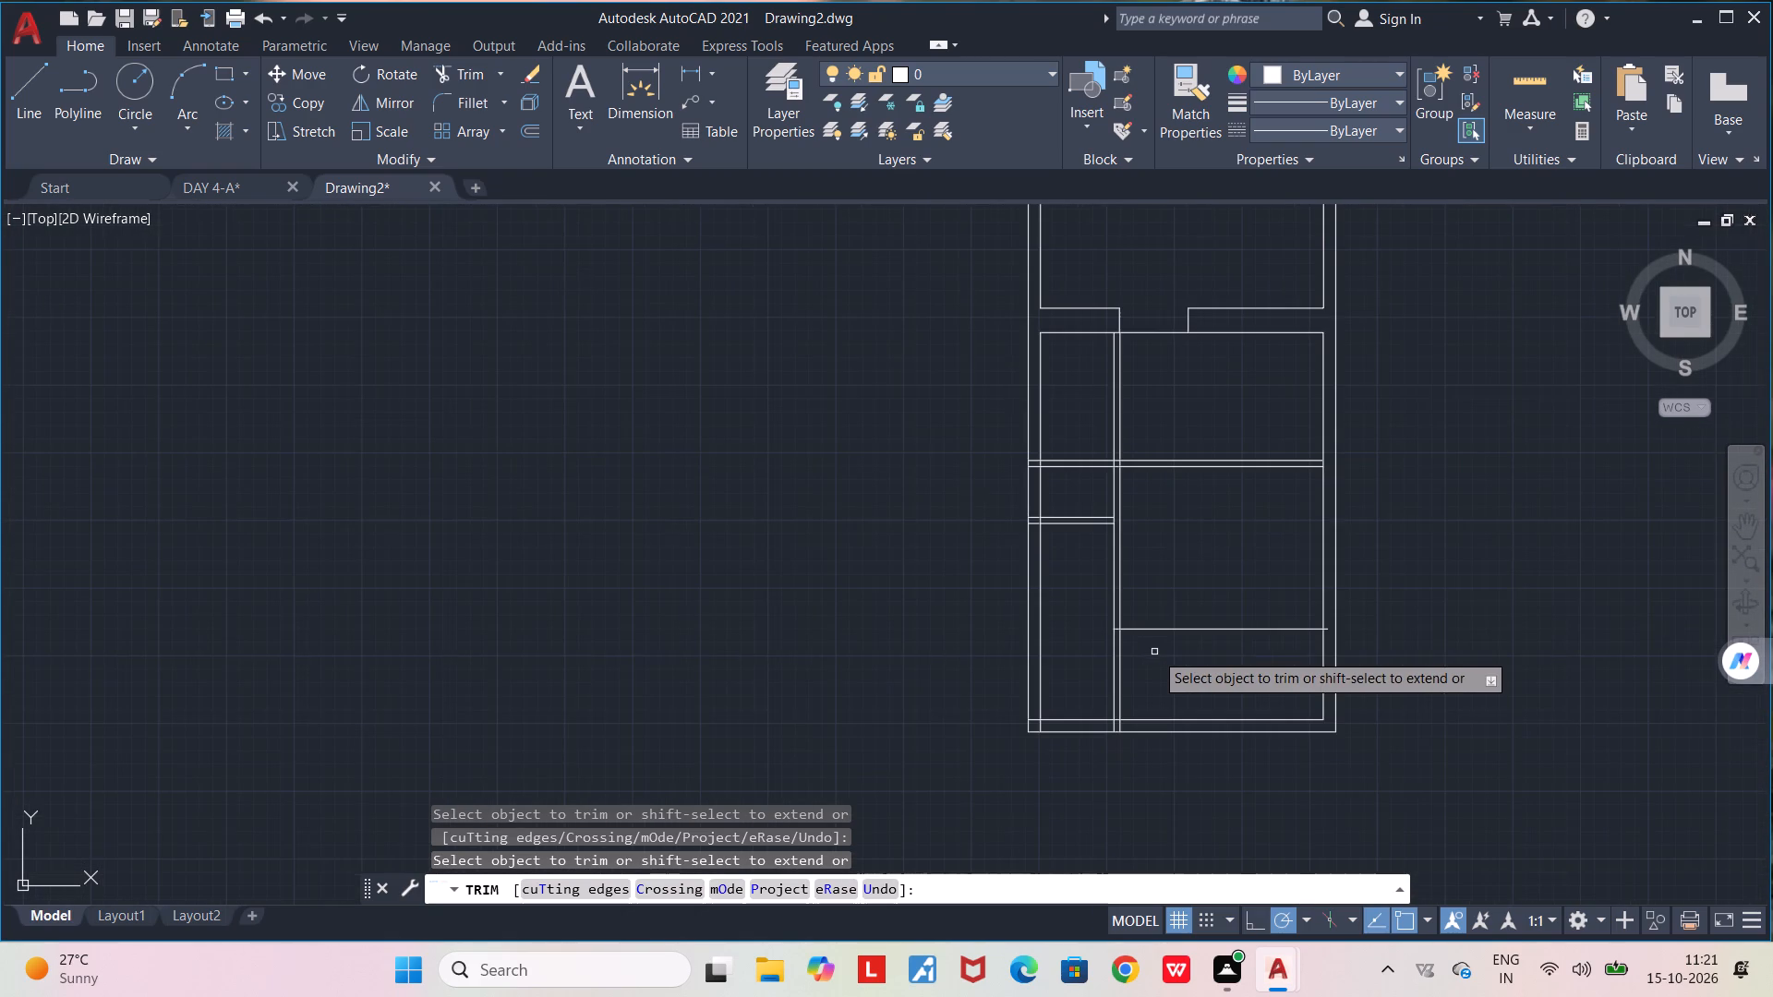
middle_click_drag(1162, 564, 766, 669)
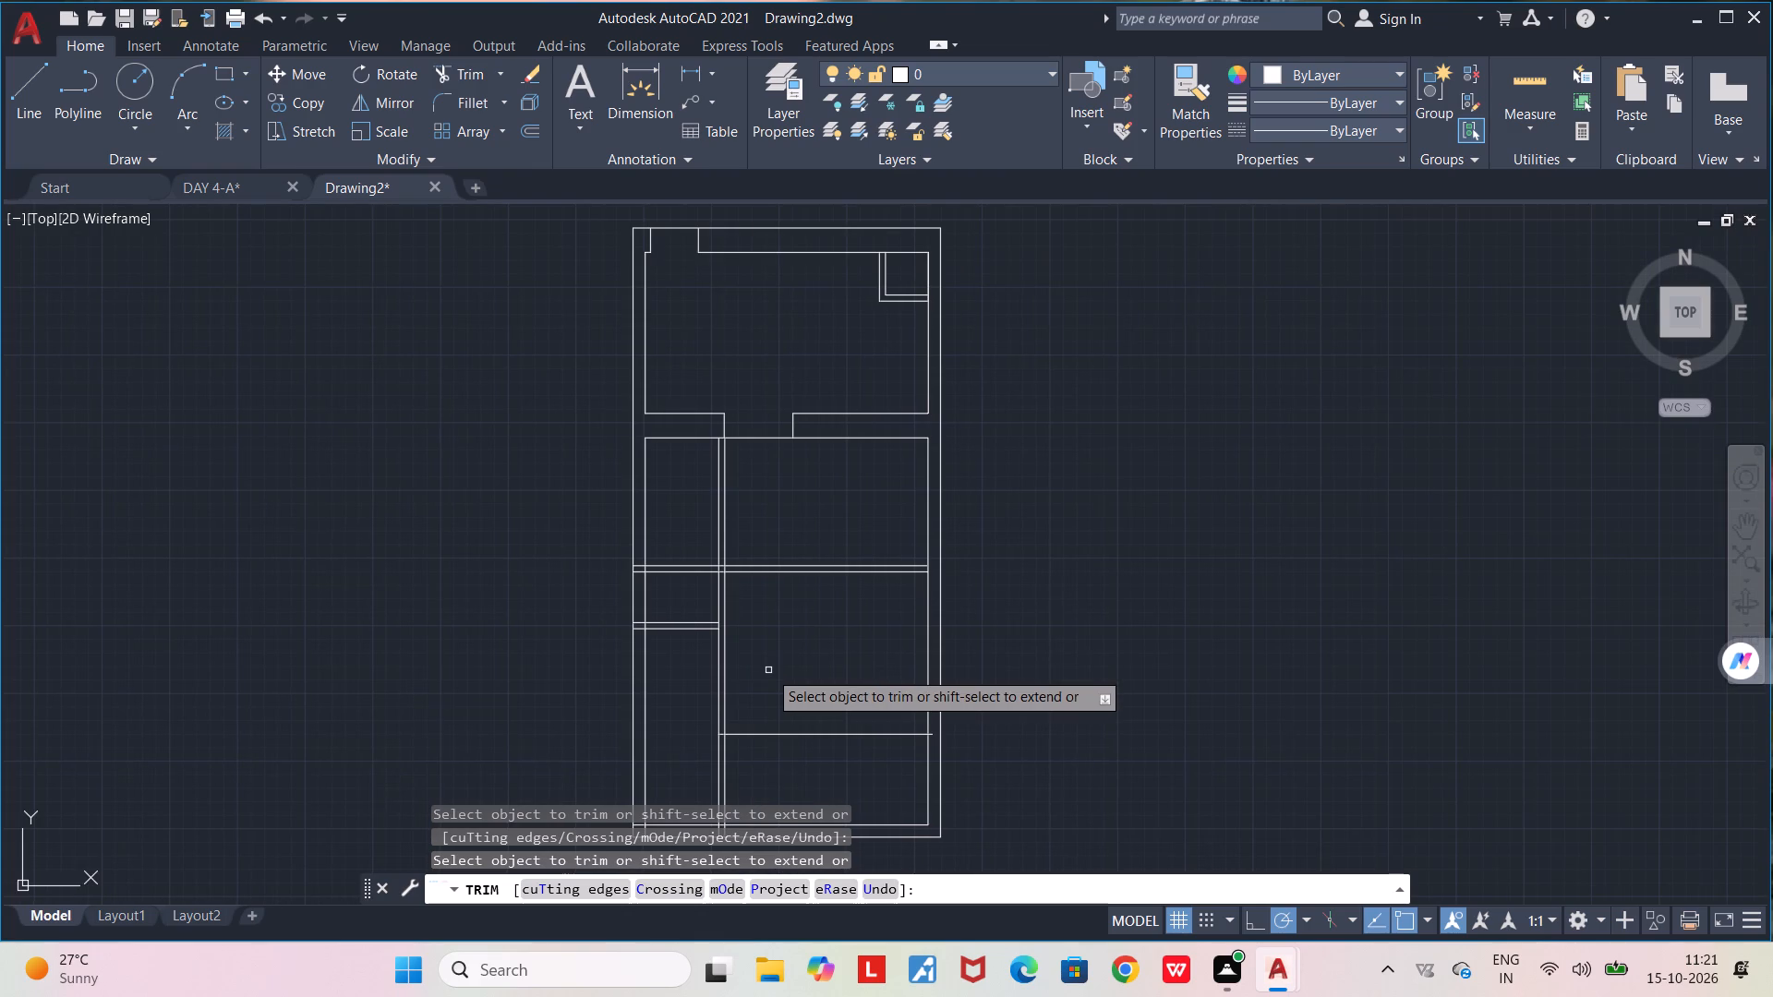
left_click_drag(739, 758, 737, 758)
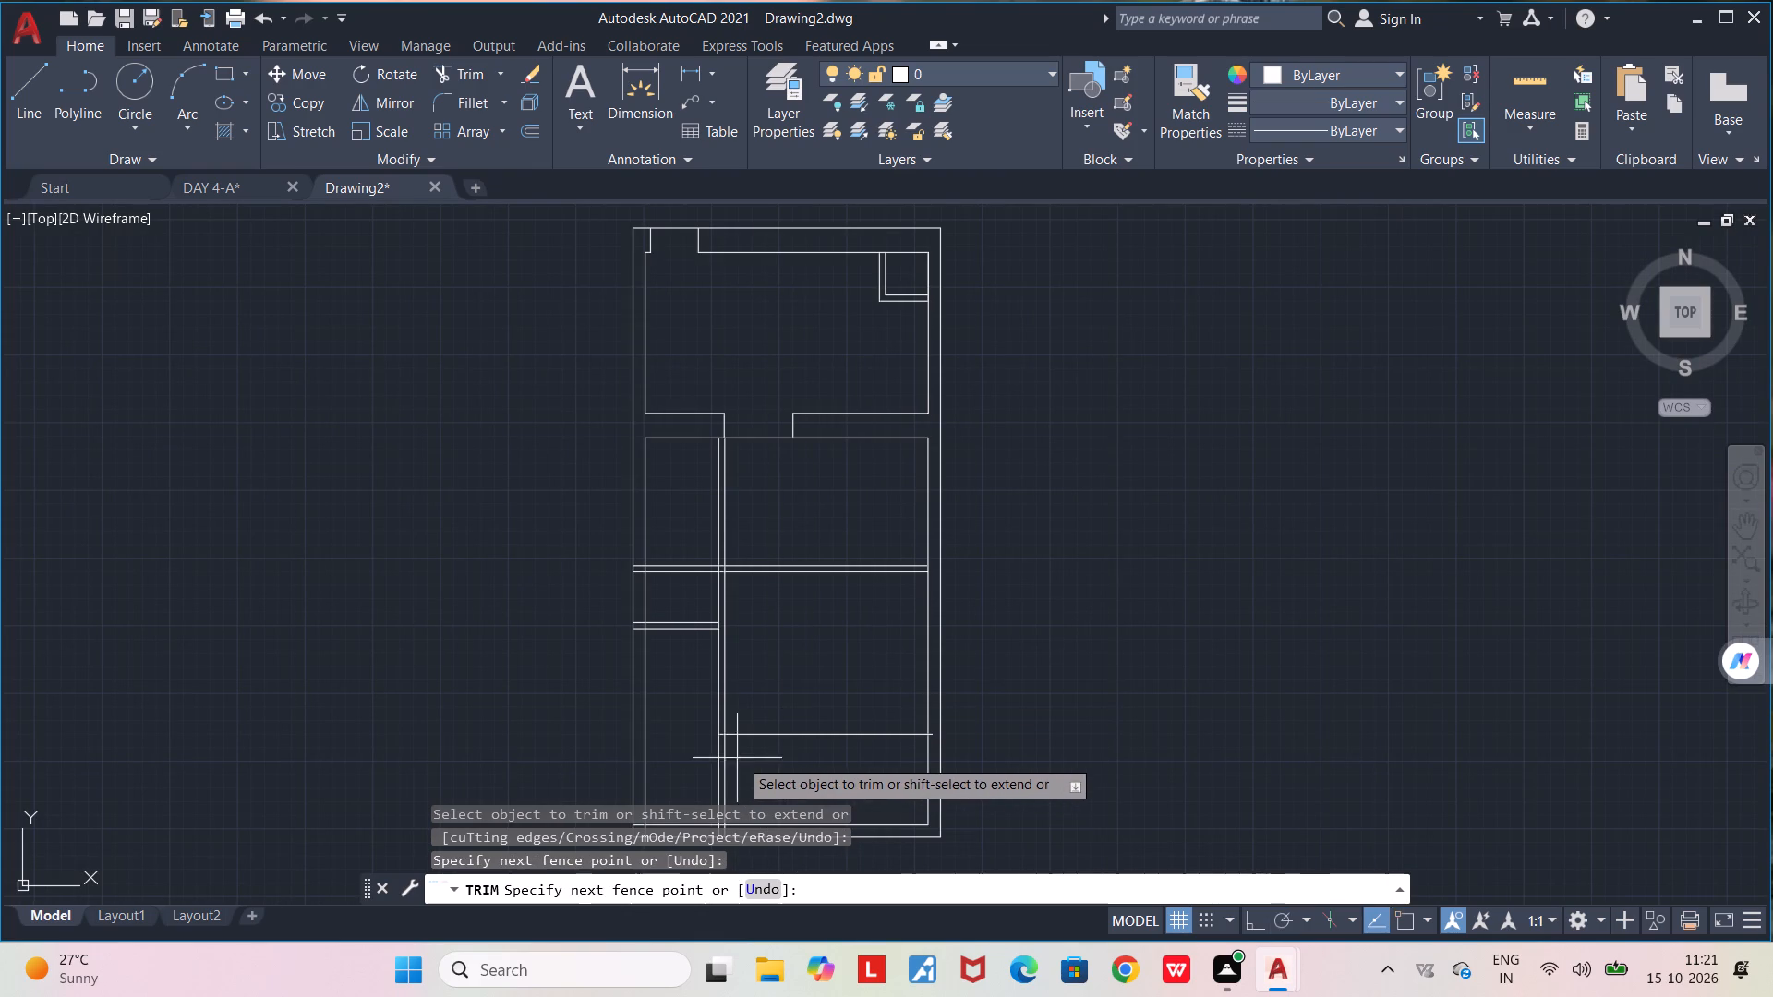
left_click_drag(737, 758, 712, 758)
Trim the two leftover vertical stubs inside the bottom outer wall and finish trimming.
middle_click_drag(737, 765, 730, 706)
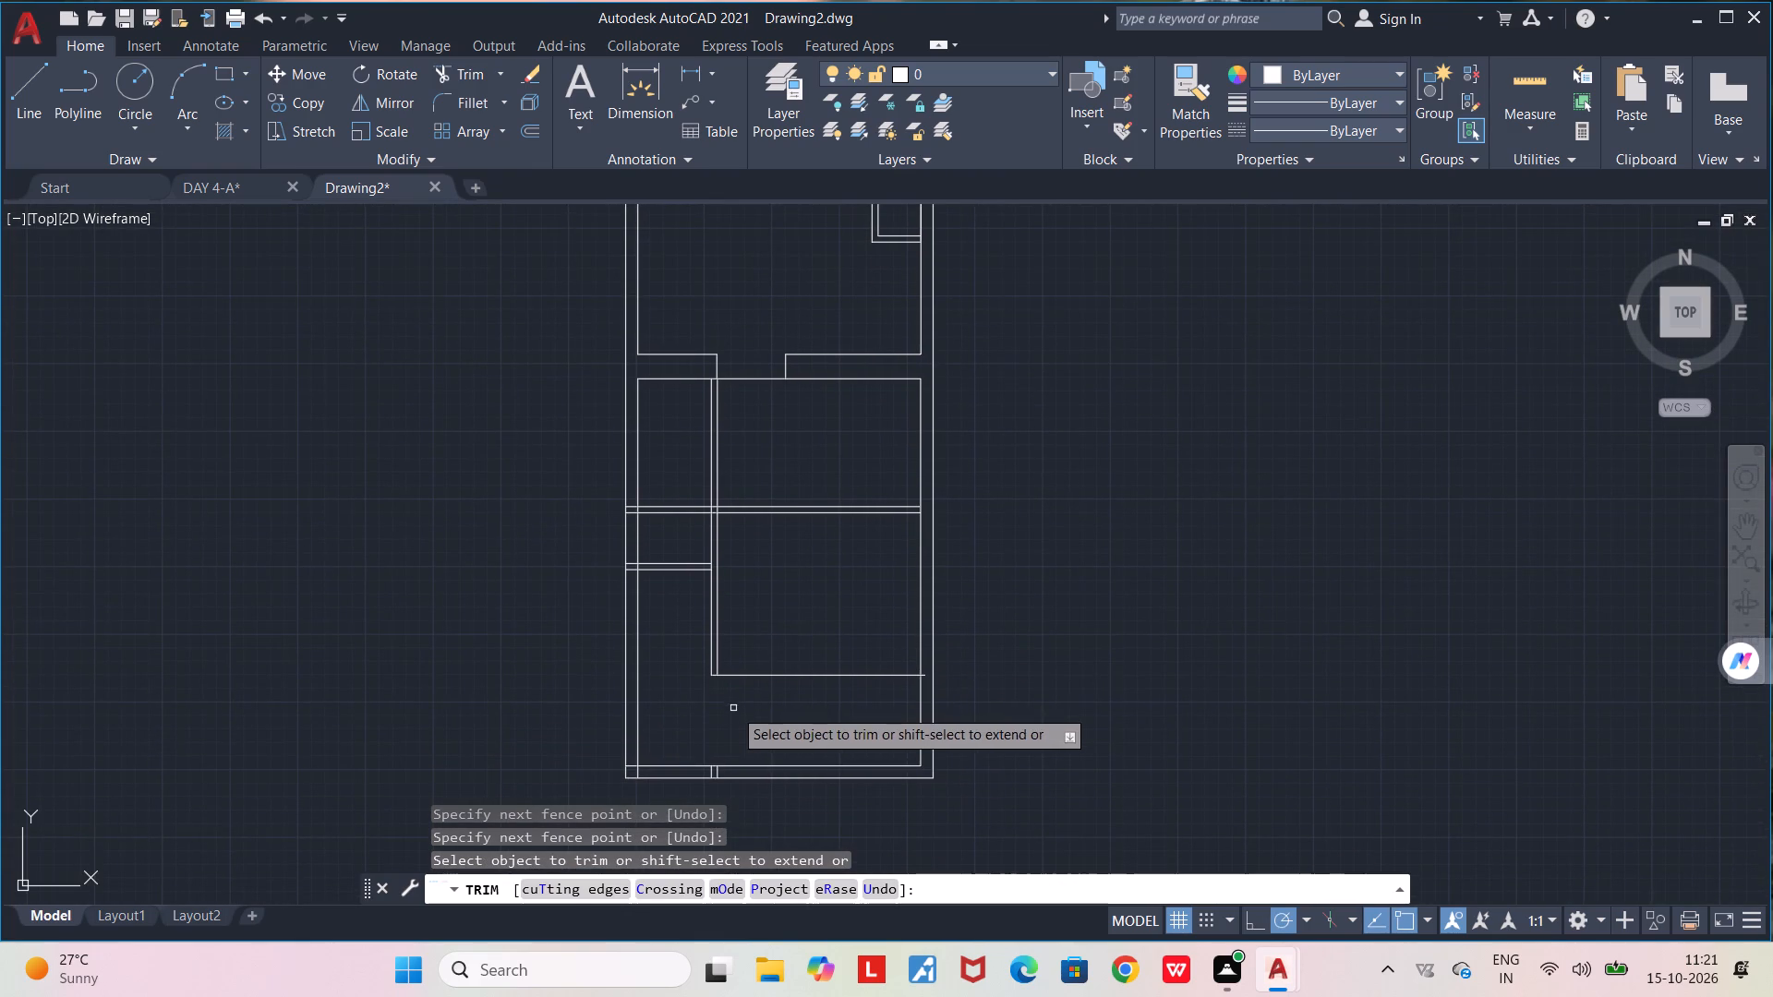
scroll(728, 739, "up", 3)
middle_click_drag(728, 737, 753, 661)
scroll(756, 645, "down", 1)
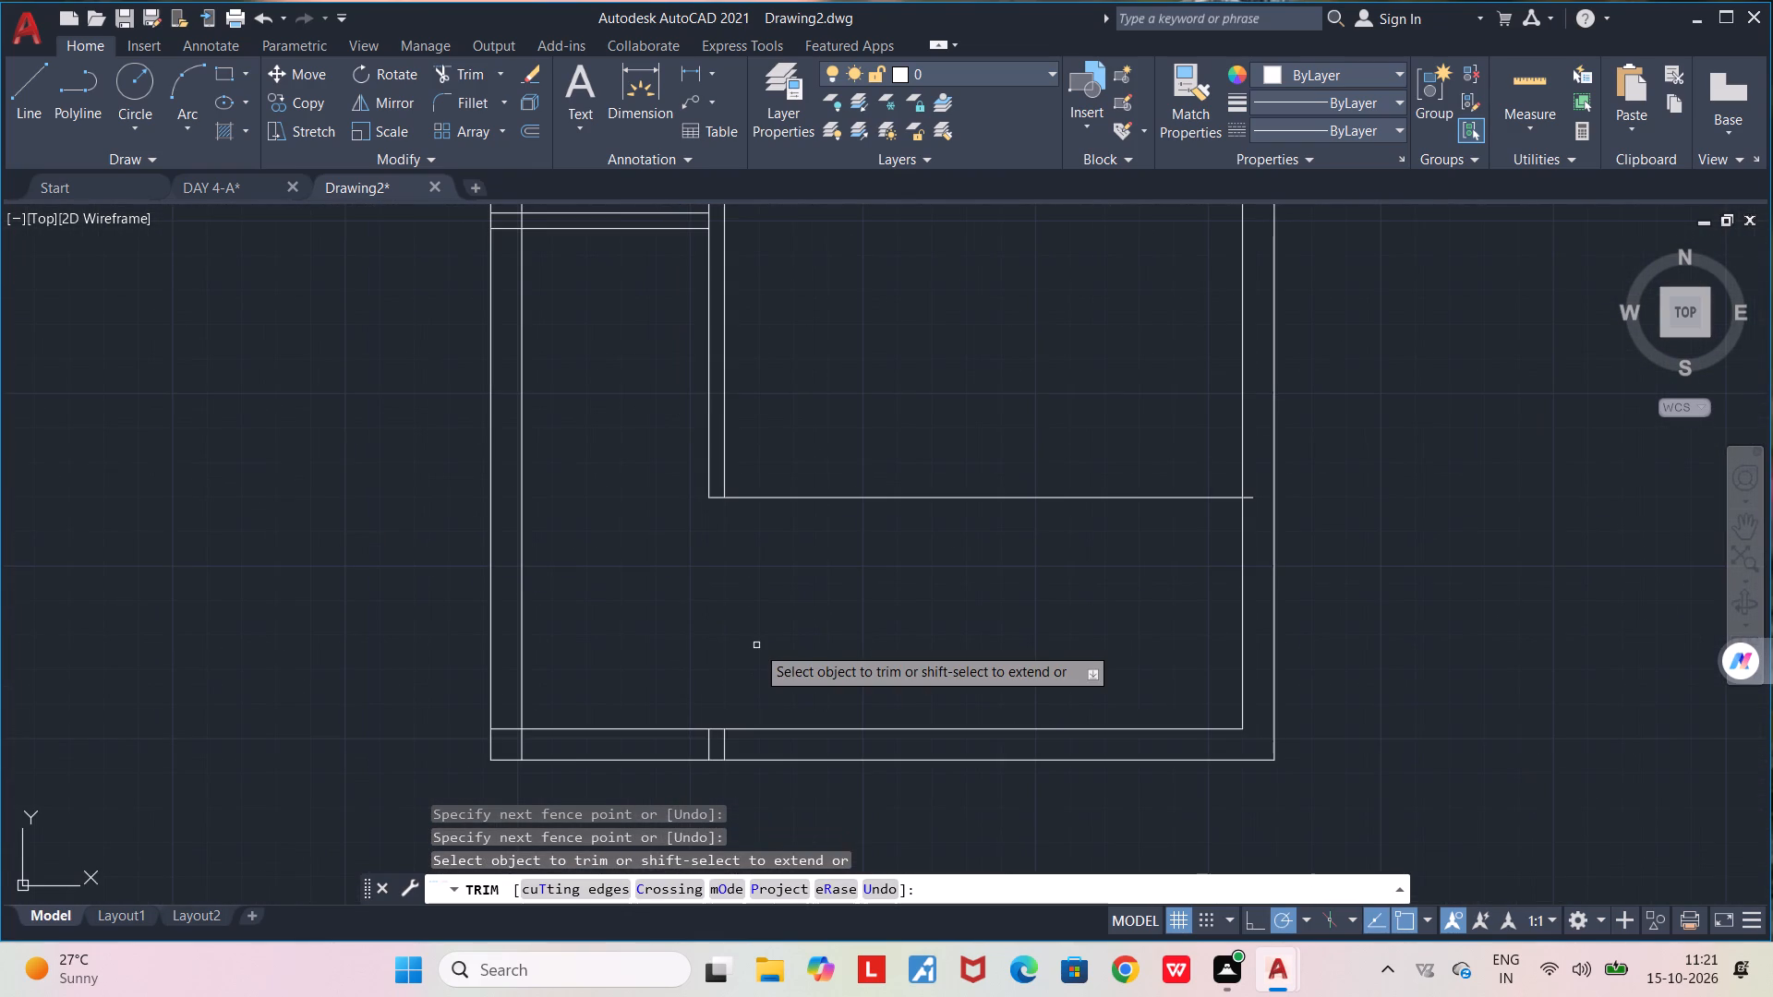
scroll(742, 742, "up", 2)
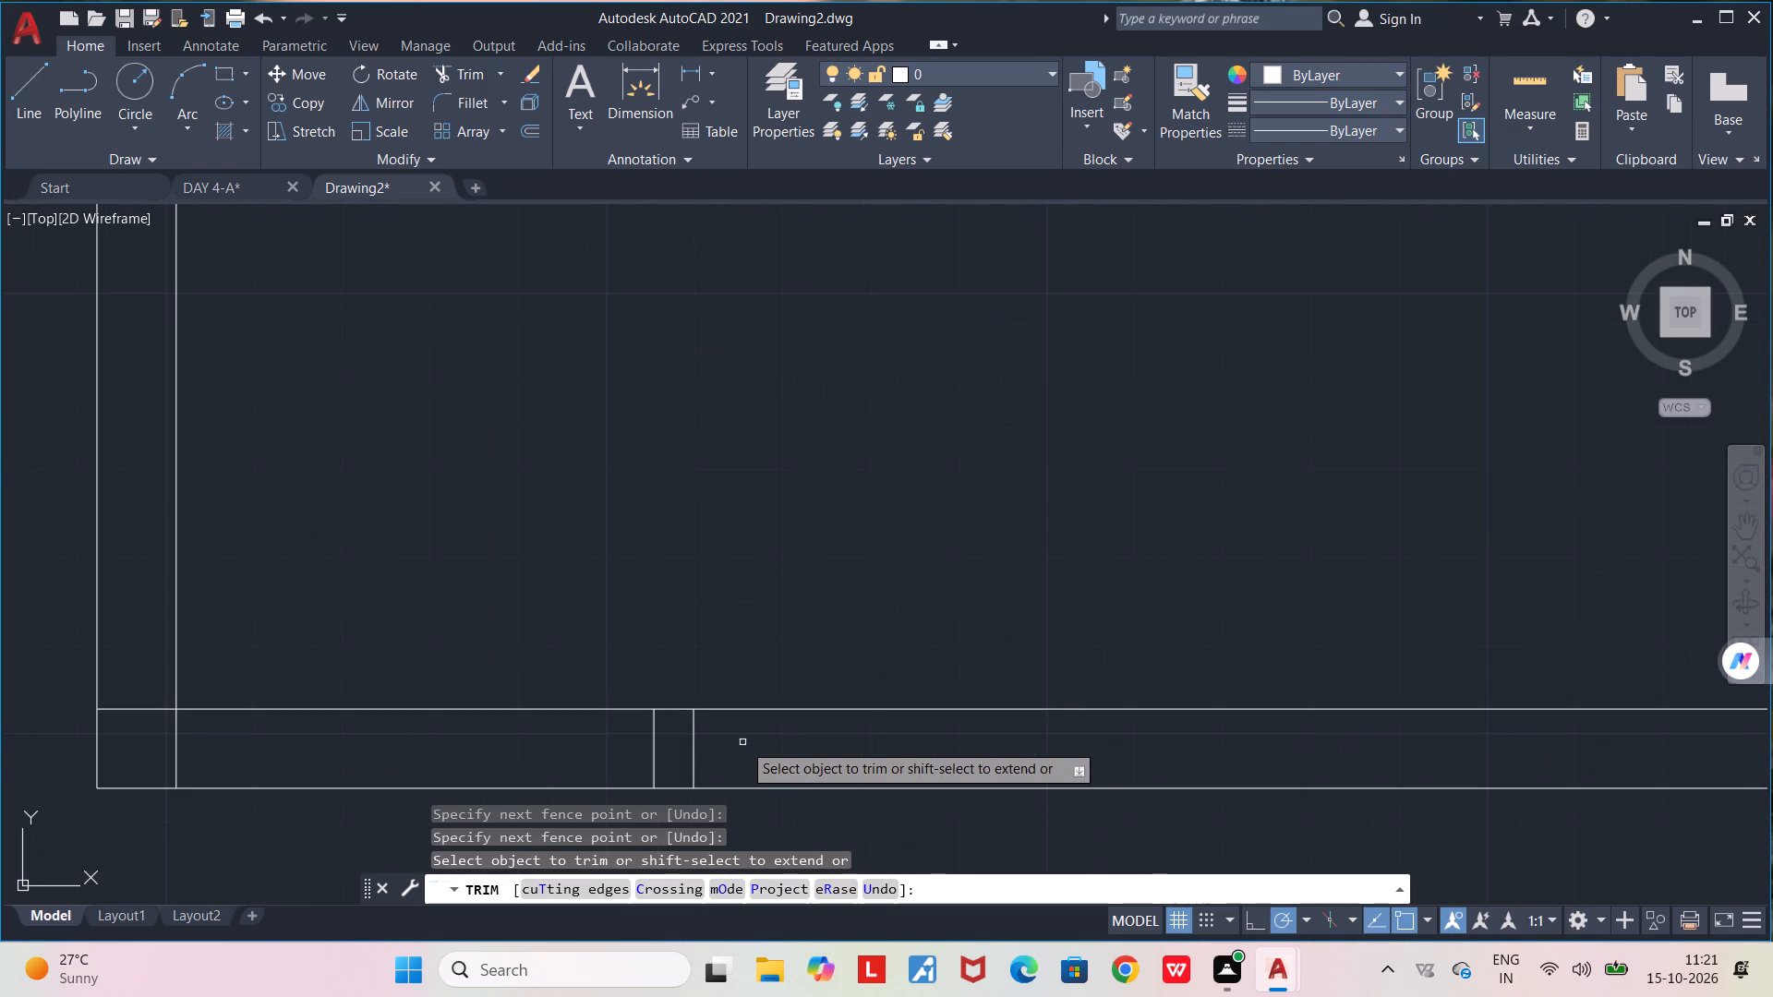
left_click_drag(722, 740, 643, 739)
scroll(643, 739, "down", 4)
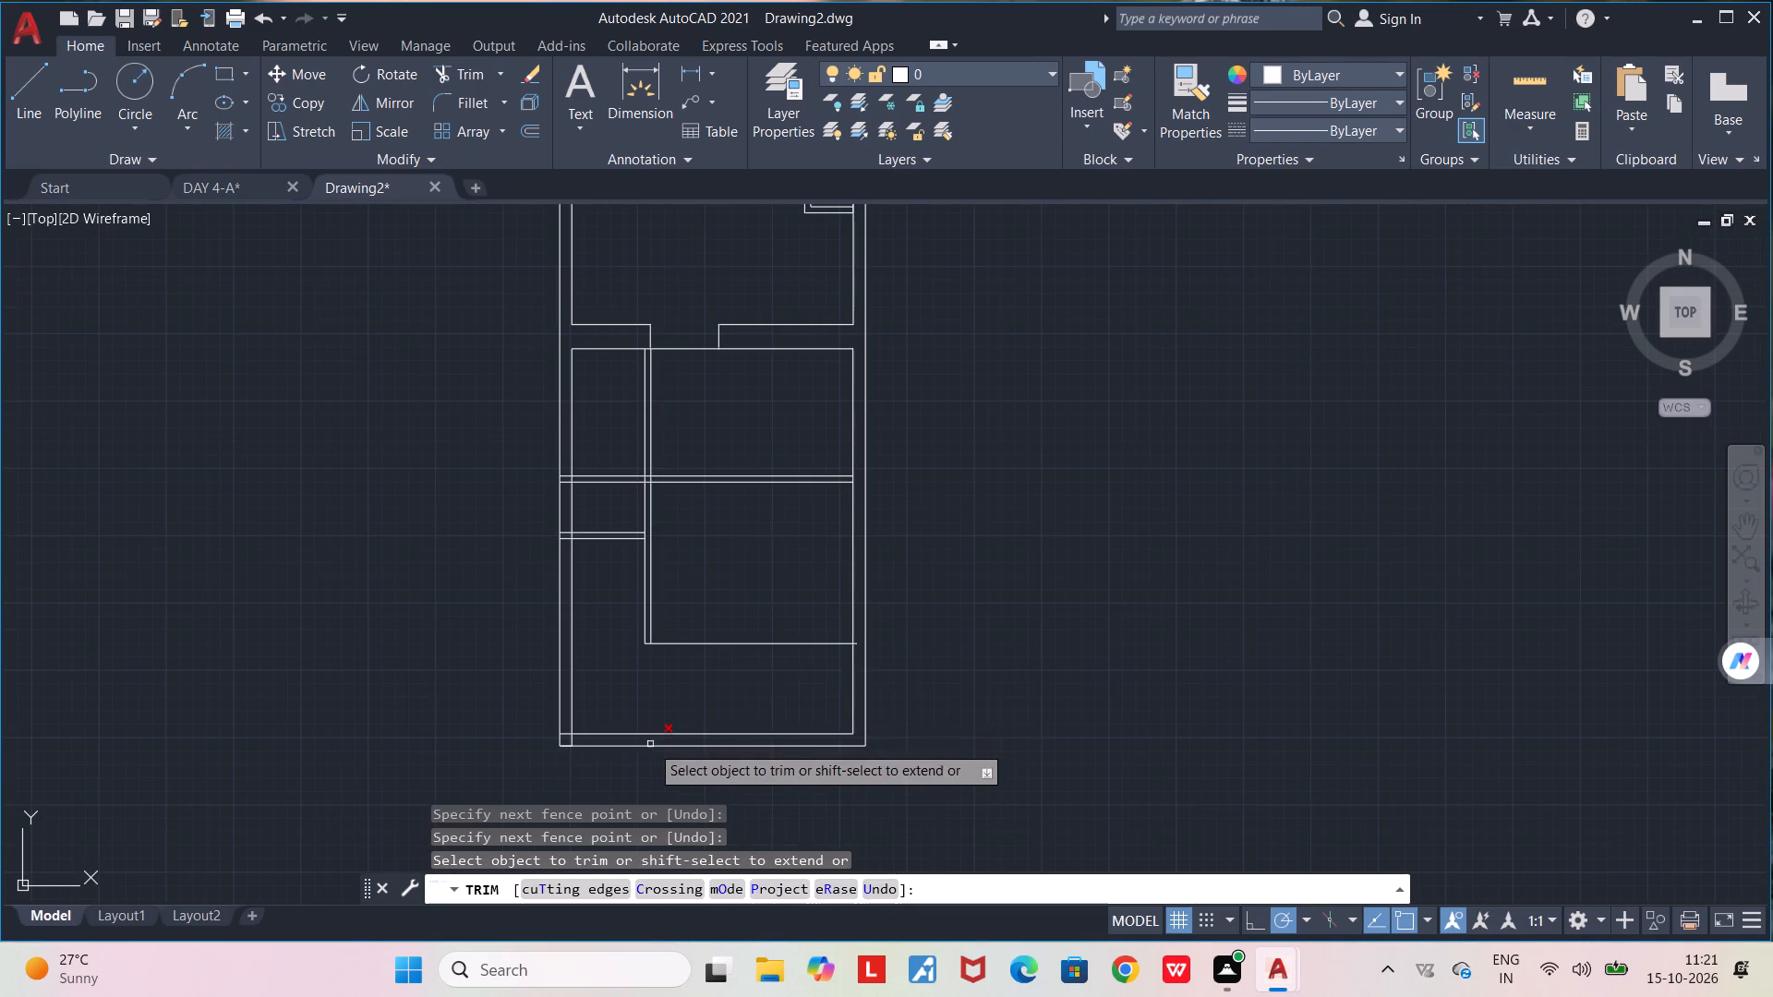
key("space")
Offset the lower right-hand room's bottom line 4.5" upward.
type("OFF")
key("Return")
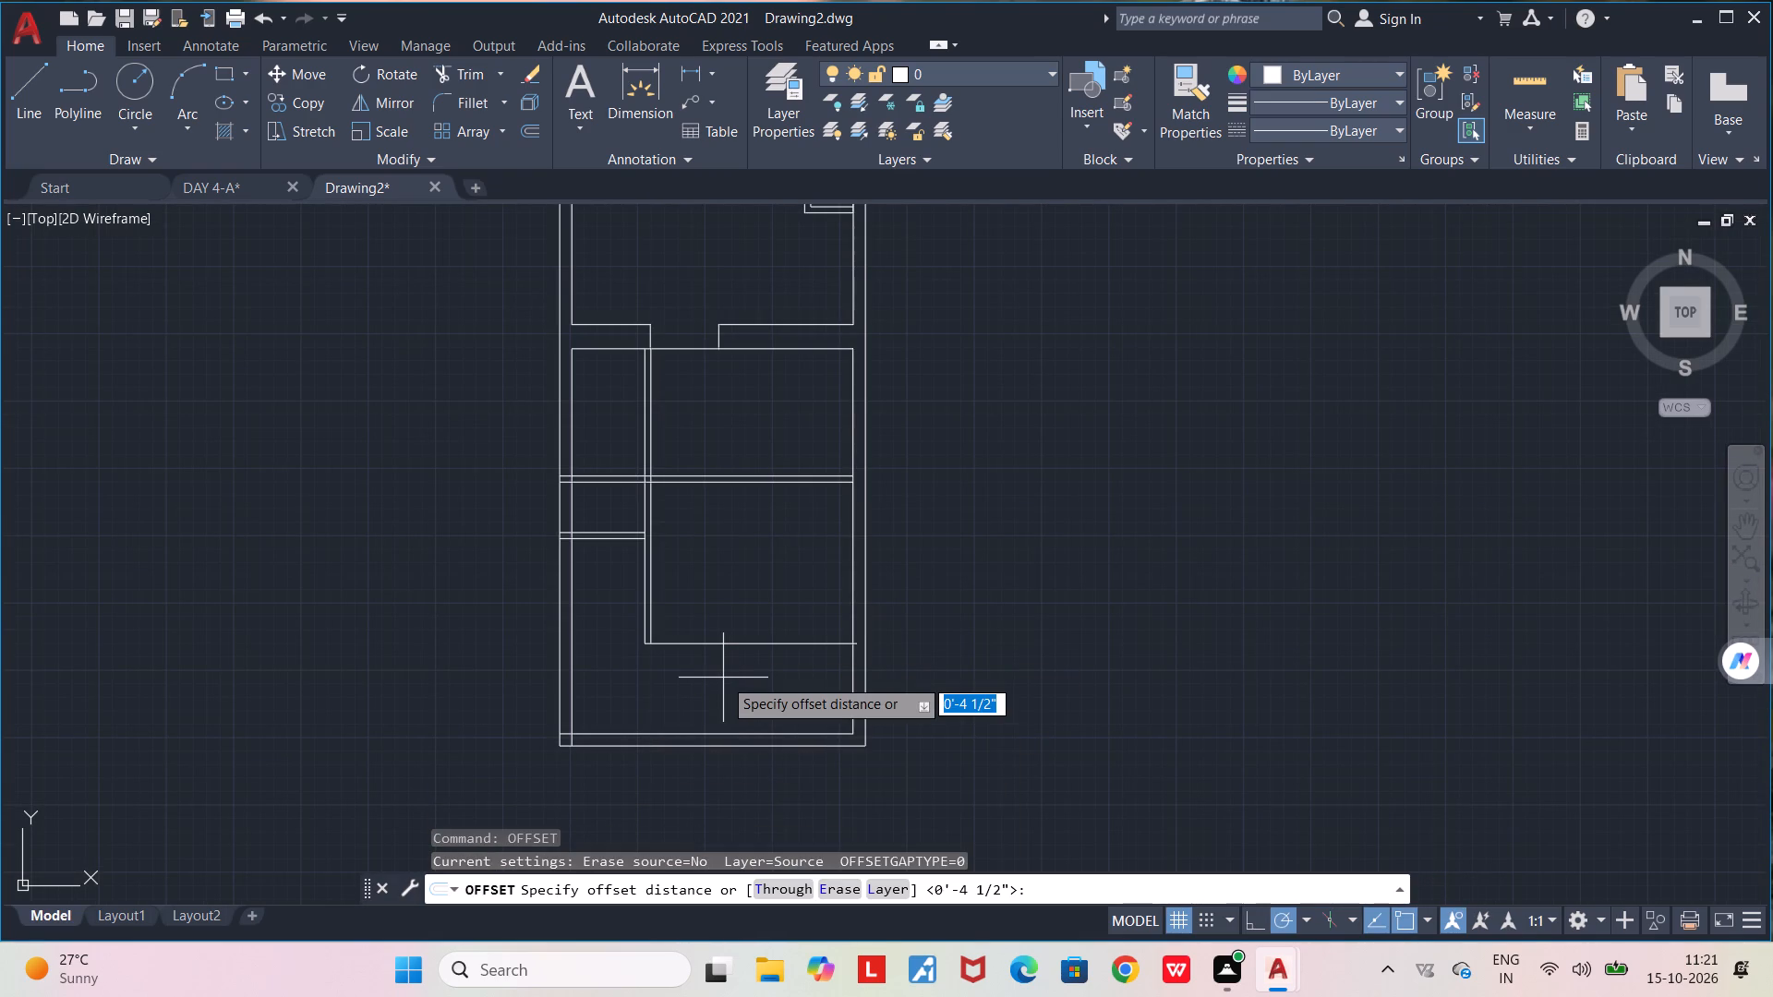
scroll(723, 678, "up", 2)
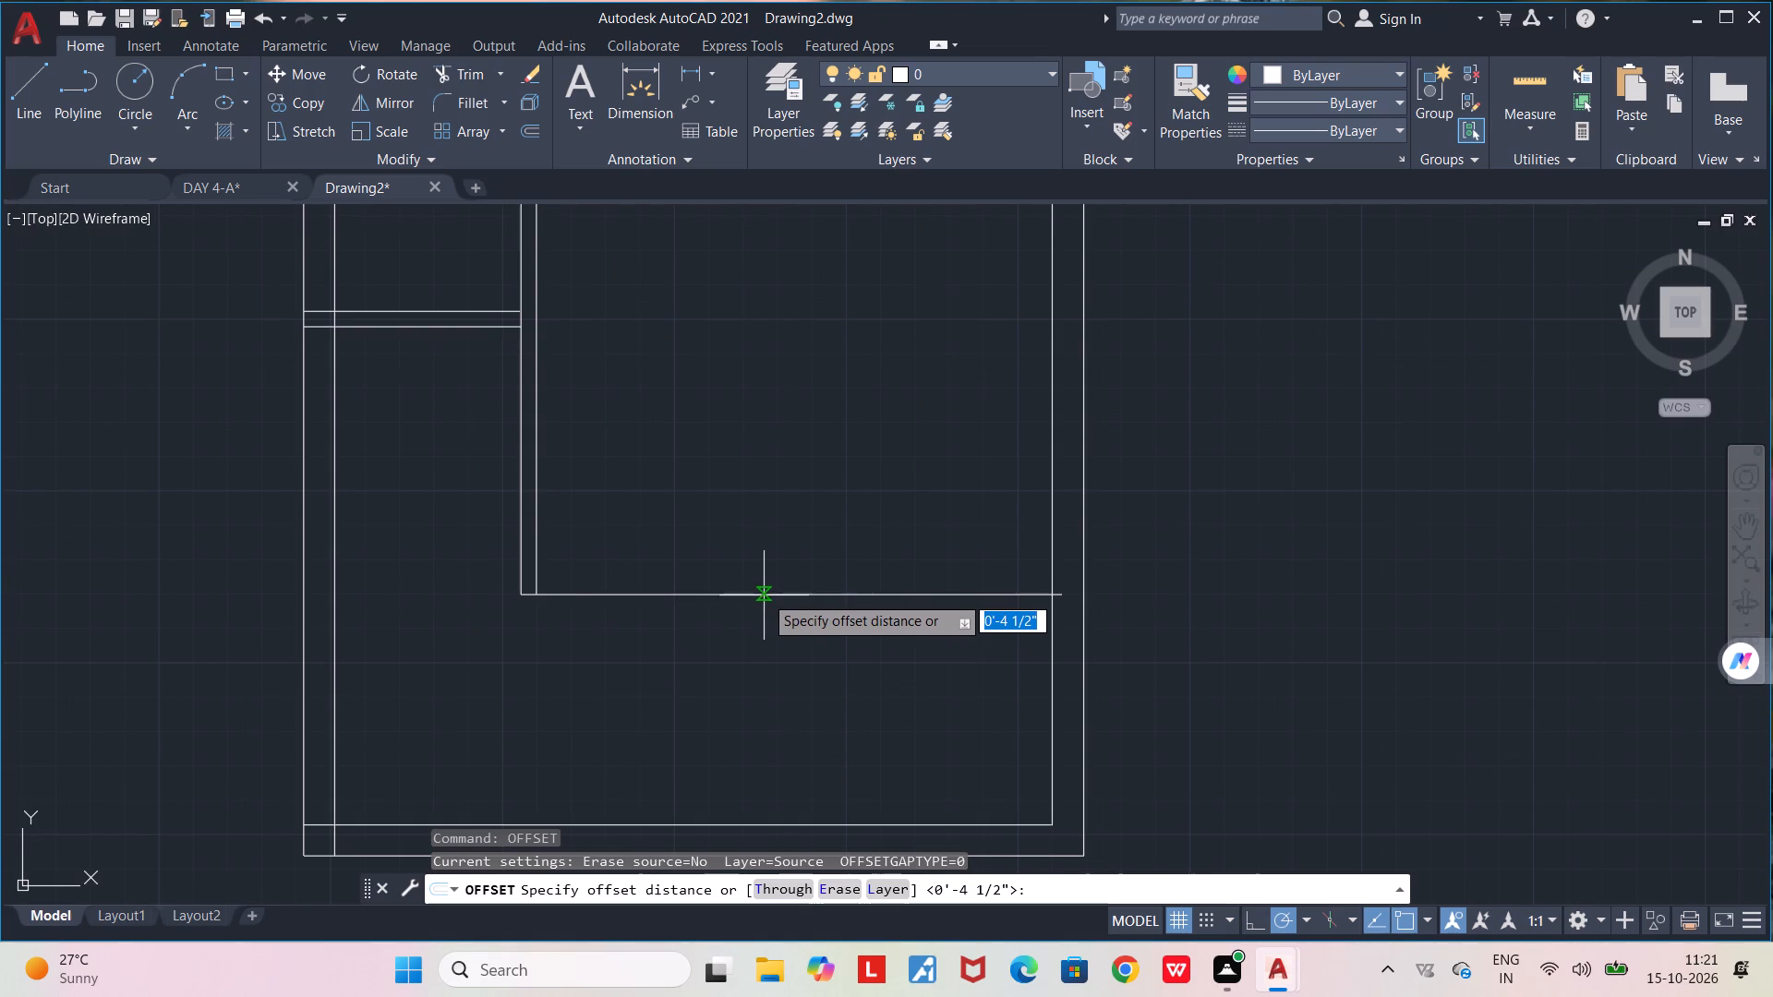
left_click(765, 588)
type("4.")
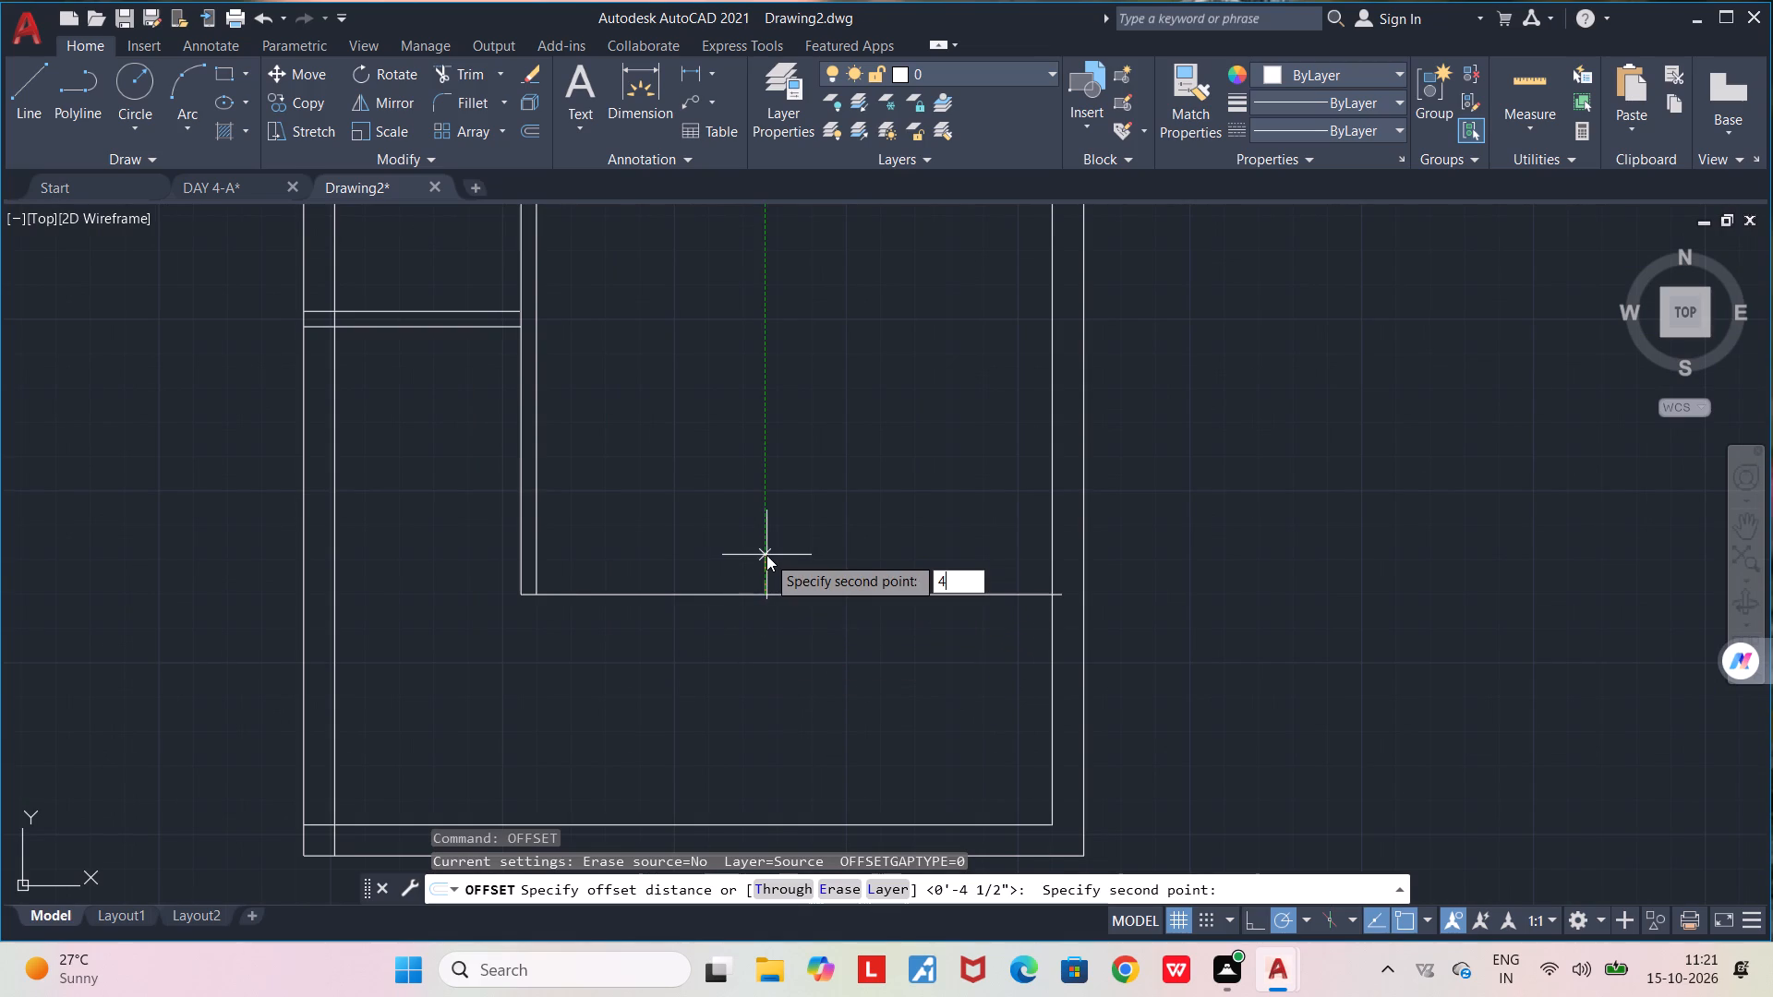
key("5")
key("shift+quotedbl")
key("shift+Return")
left_click(736, 593)
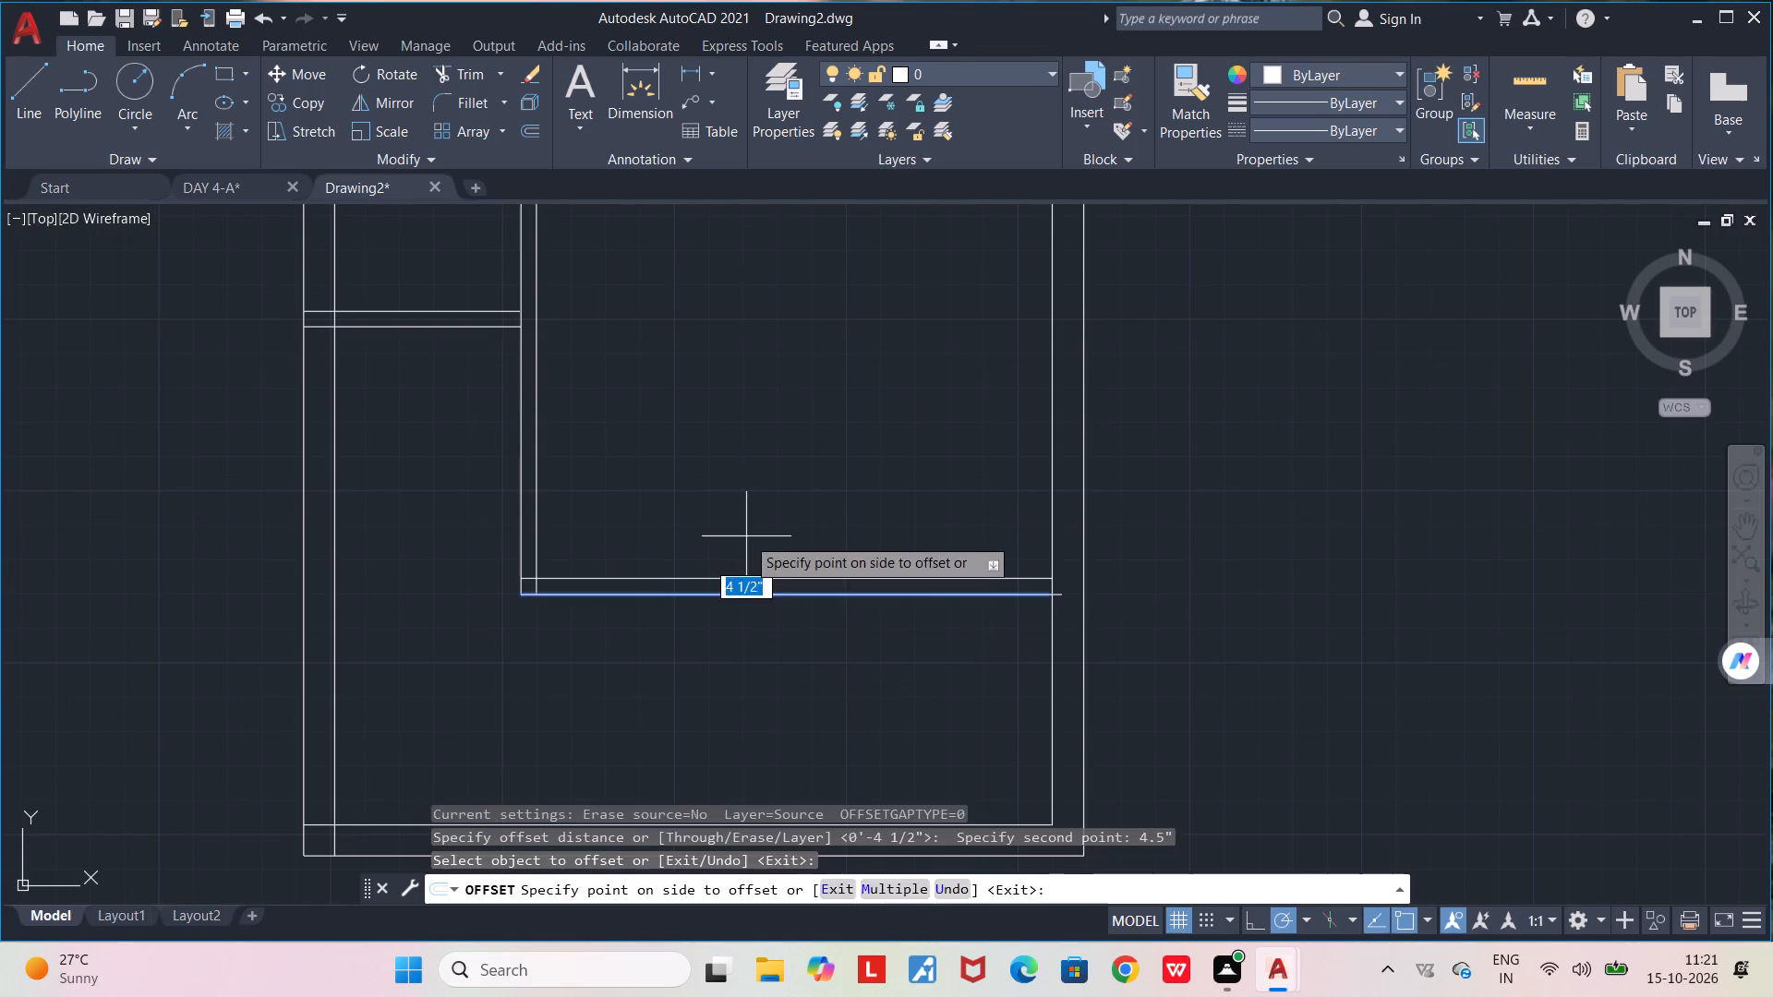
left_click(746, 536)
key("space")
Trim the end of the lower room's bottom partition line that projects into the right outer wall.
scroll(874, 592, "down", 2)
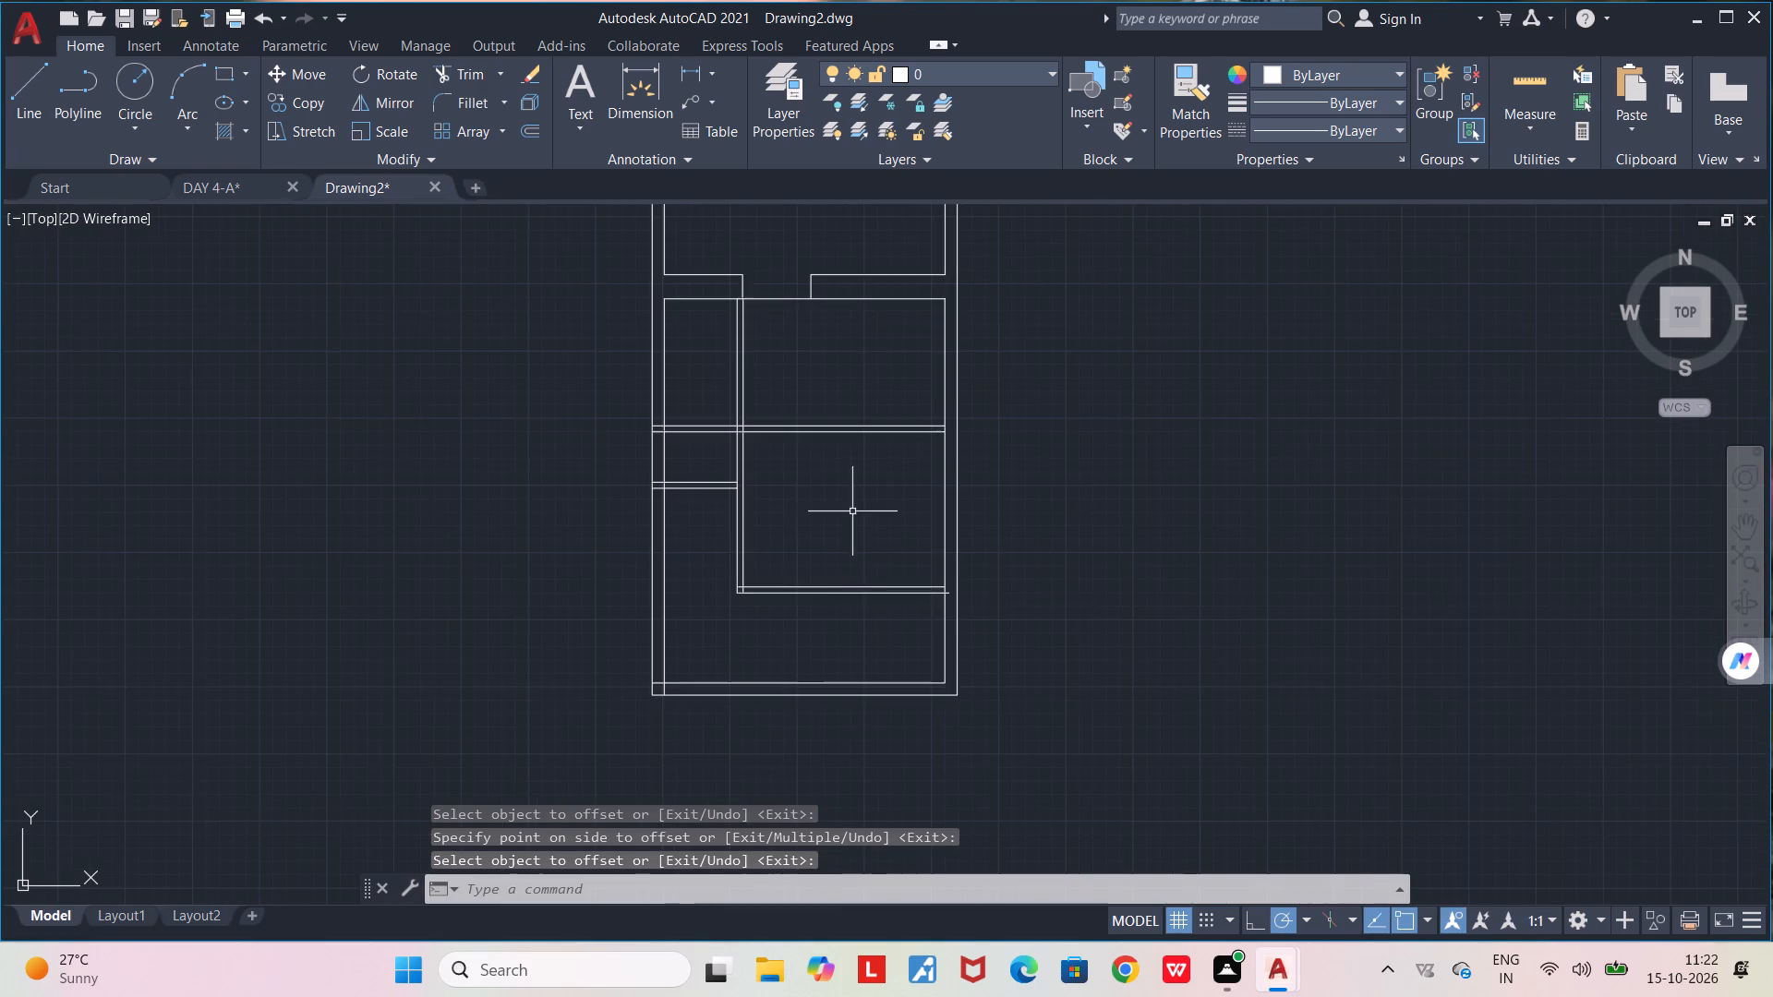
middle_click_drag(855, 506, 763, 515)
scroll(765, 587, "up", 2)
middle_click_drag(774, 591, 867, 583)
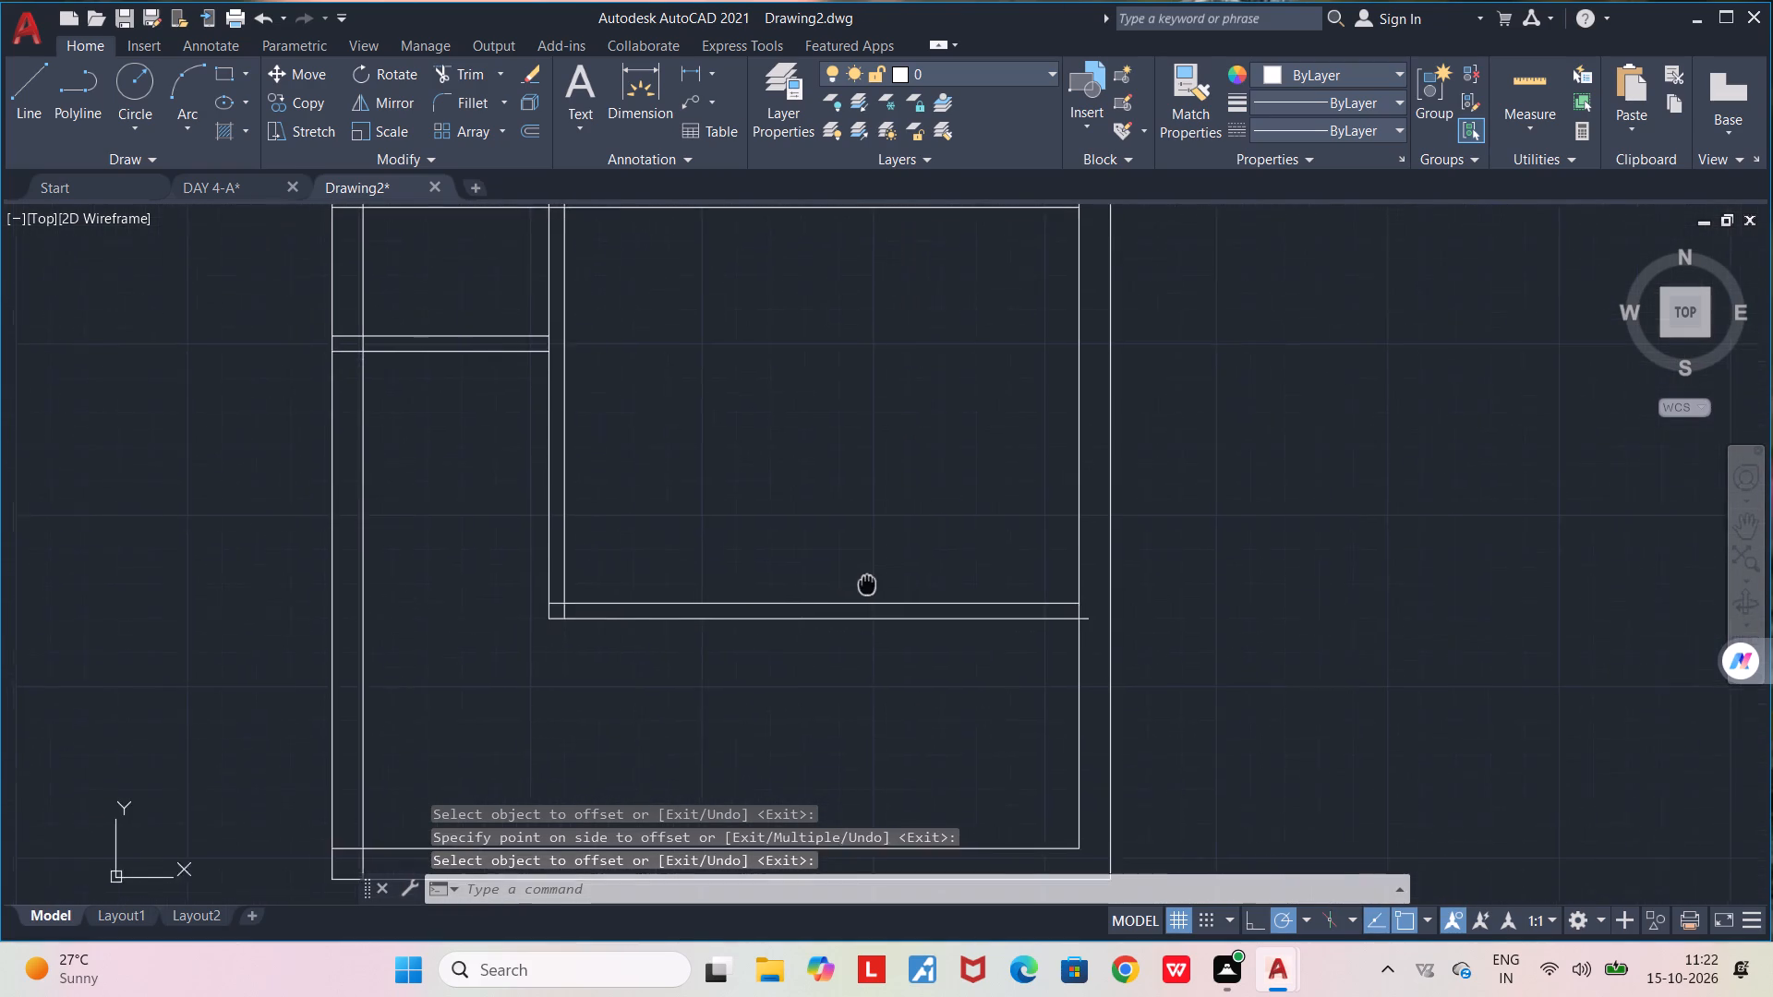
middle_click_drag(867, 583, 865, 580)
scroll(863, 578, "down", 2)
scroll(971, 599, "up", 4)
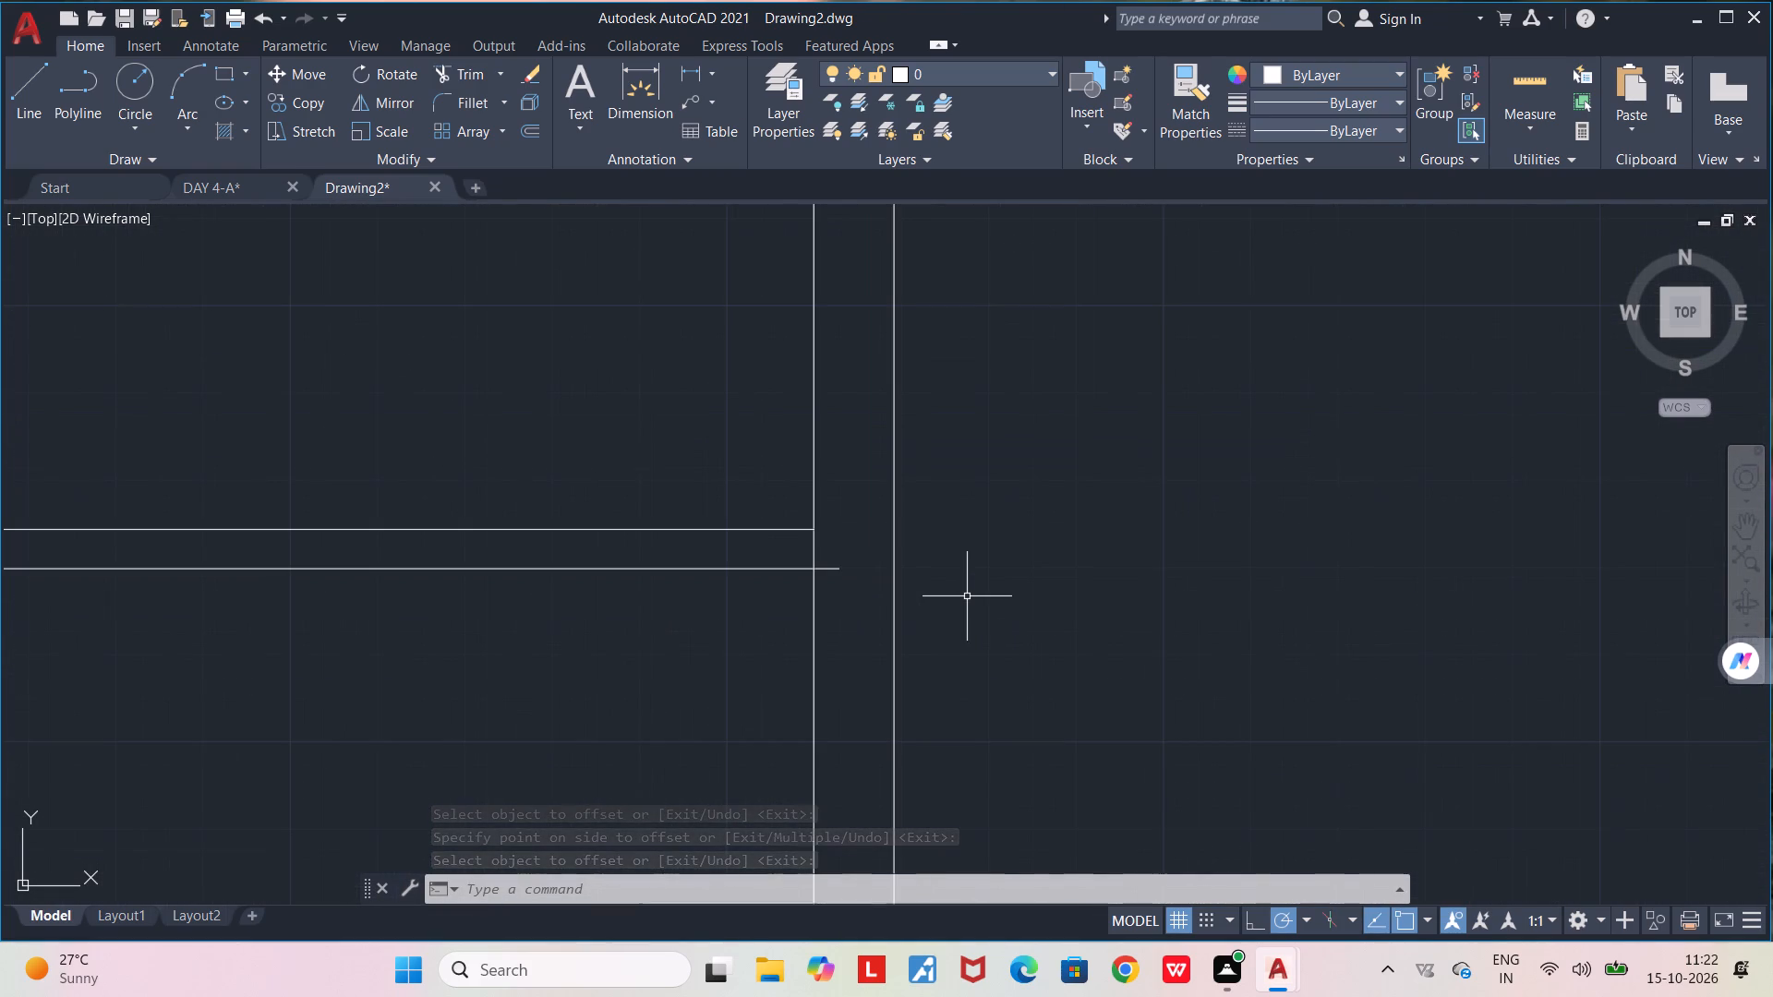
type("TR")
key("Return")
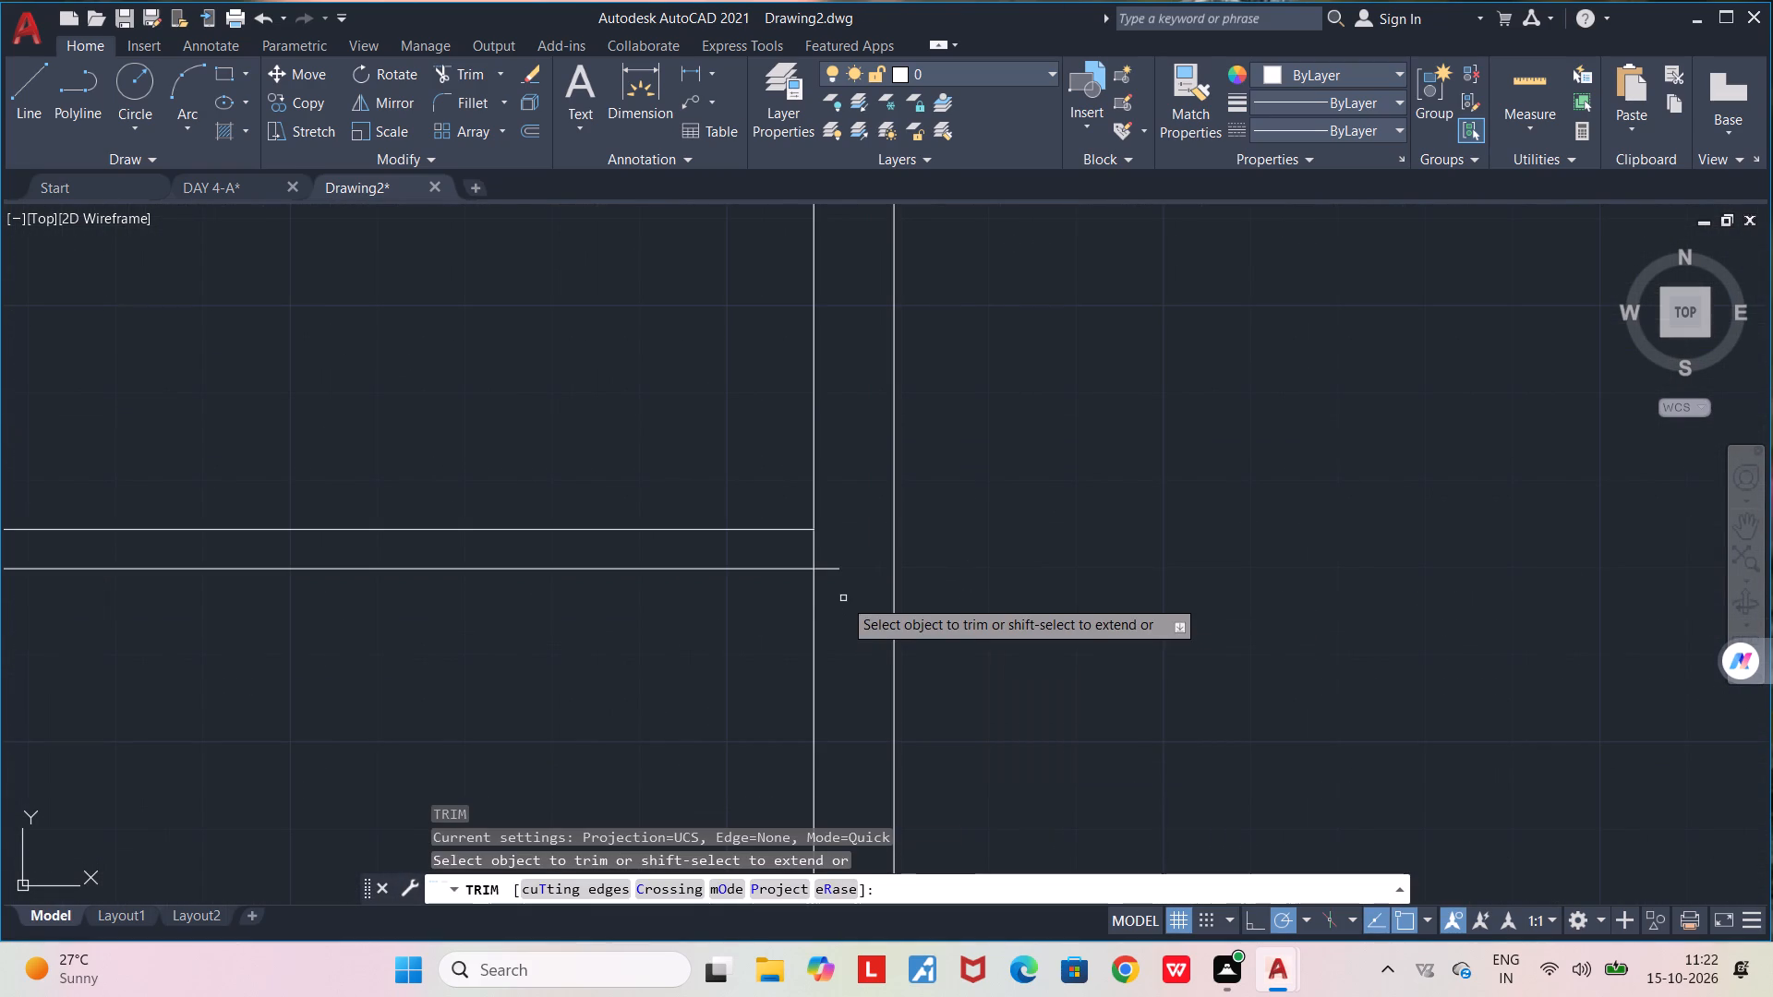
scroll(838, 579, "up", 2)
left_click_drag(814, 577, 819, 527)
scroll(819, 527, "down", 6)
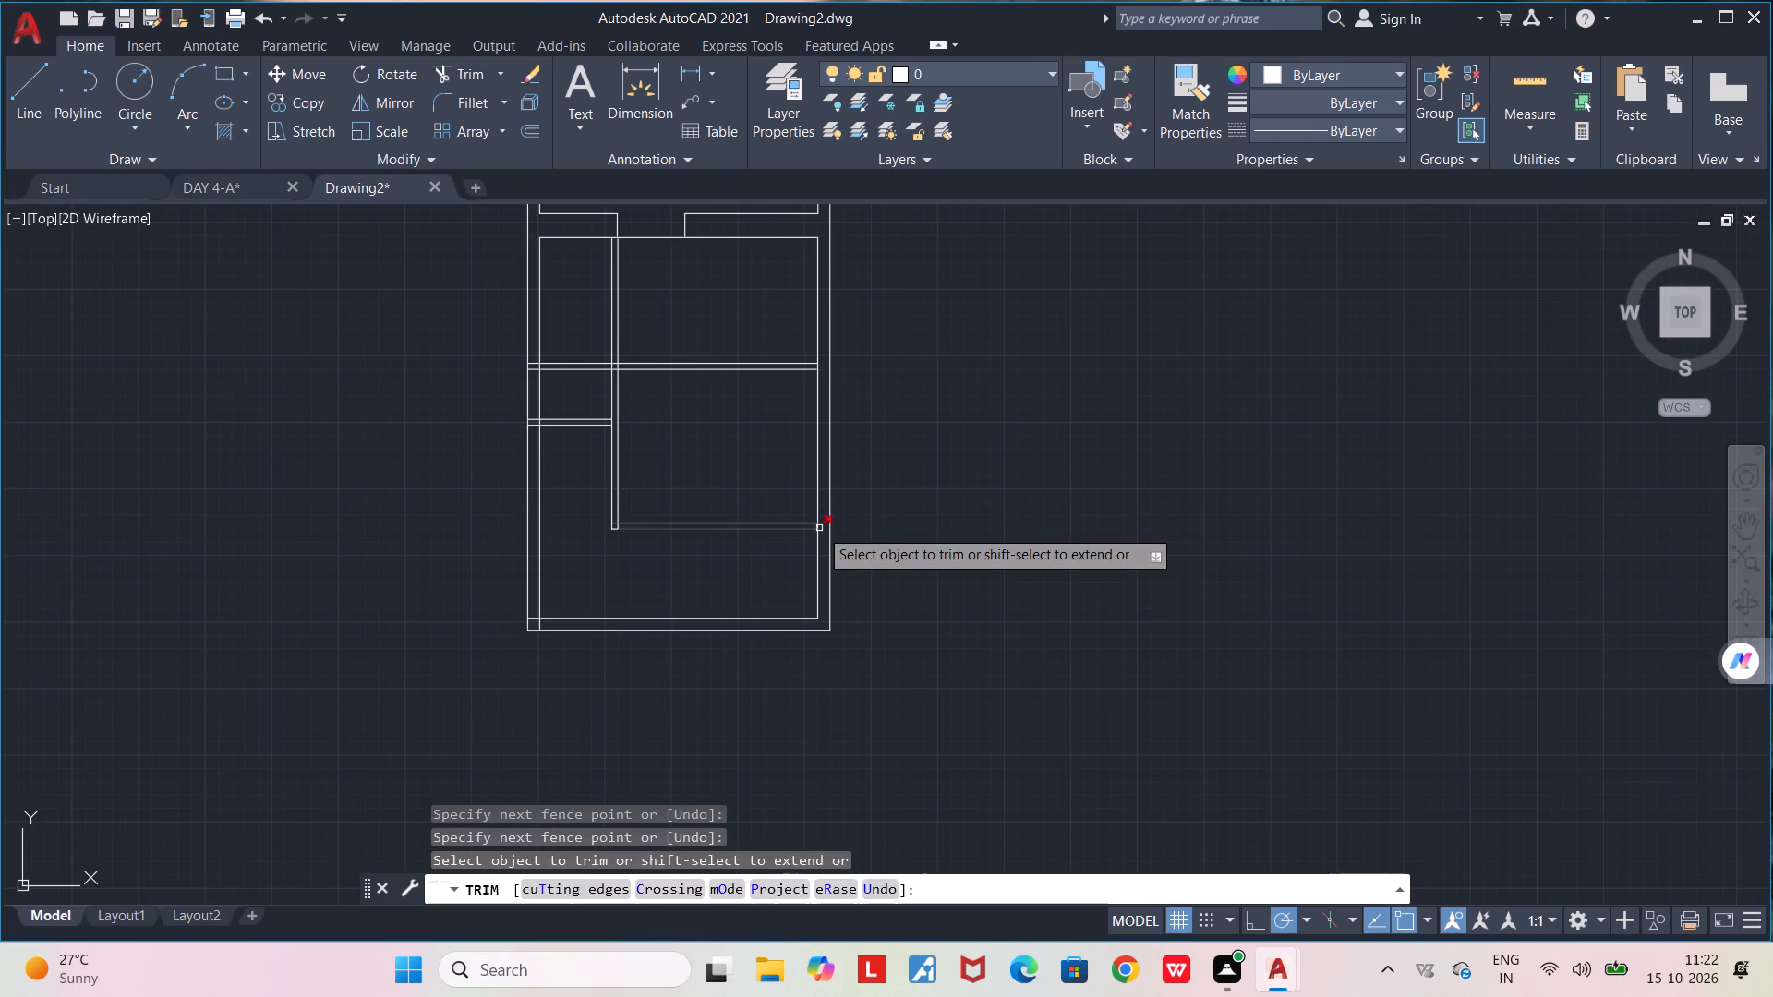
key("space")
Draw a line from the inner bottom-right corner 8'9" left along the bottom wall, continuing about 9'5 1/2" straight up.
scroll(713, 573, "up", 3)
middle_click_drag(730, 584, 836, 647)
scroll(836, 647, "down", 2)
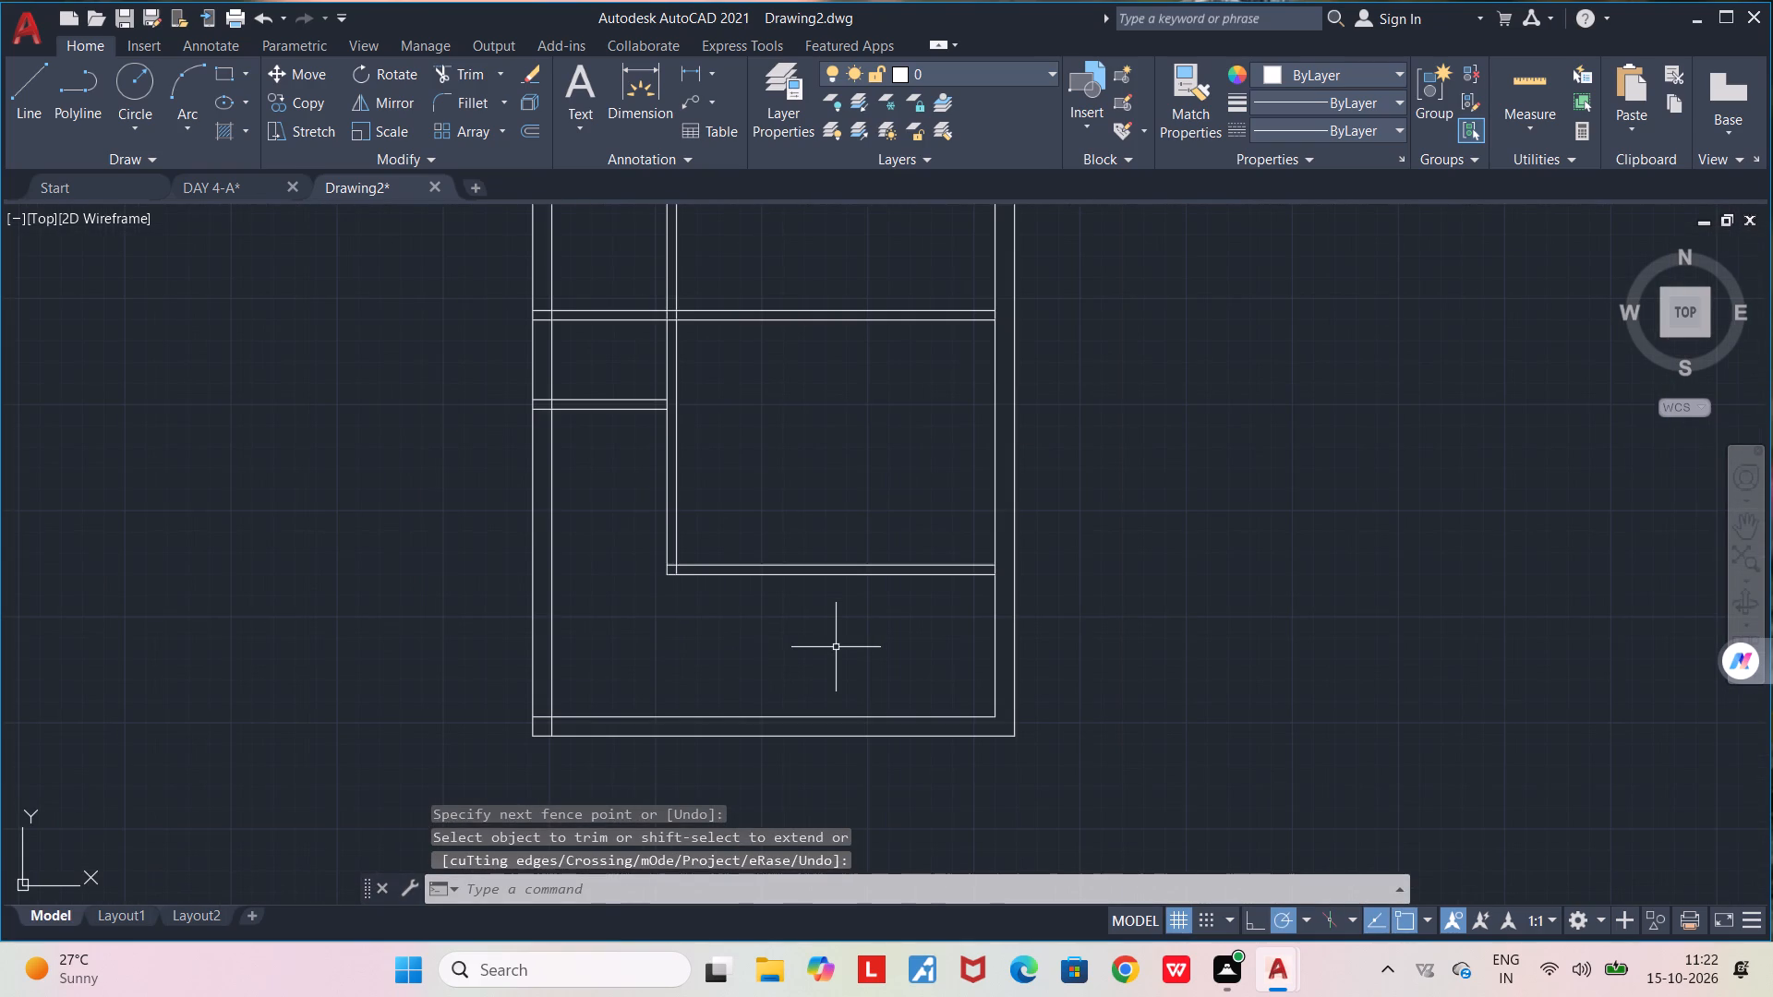
key("l")
key("Return")
scroll(836, 647, "up", 2)
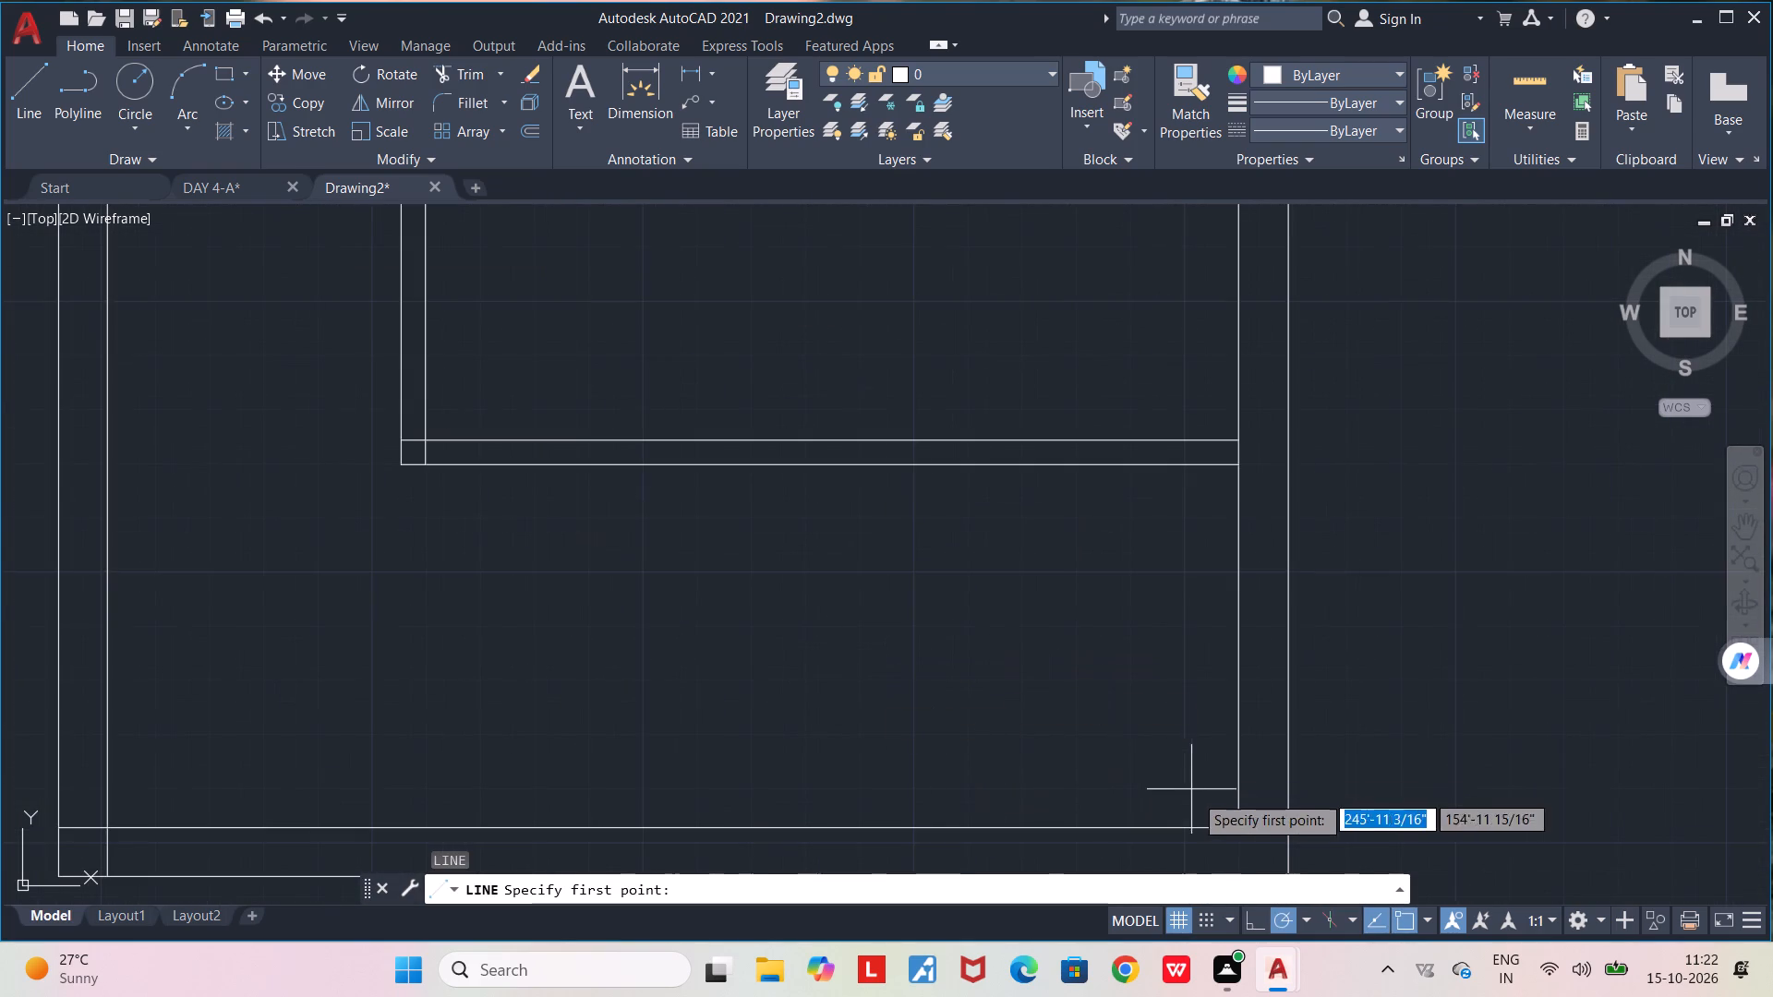
left_click(1237, 830)
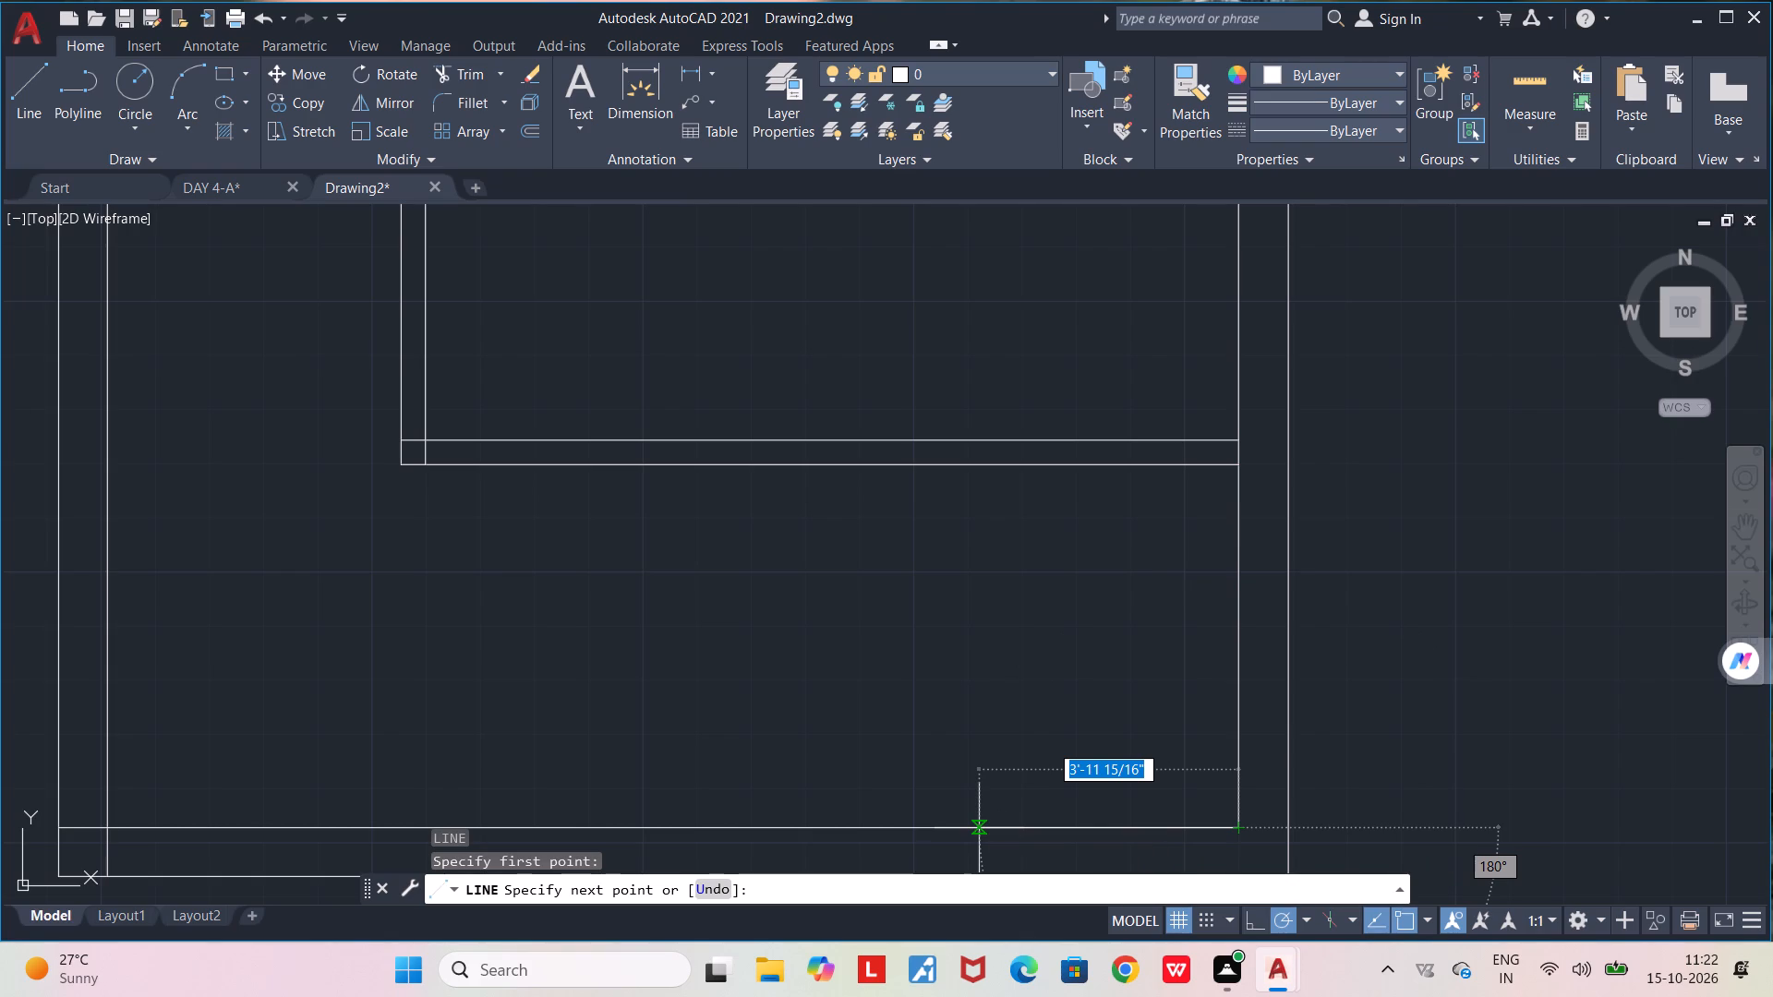
type("8'")
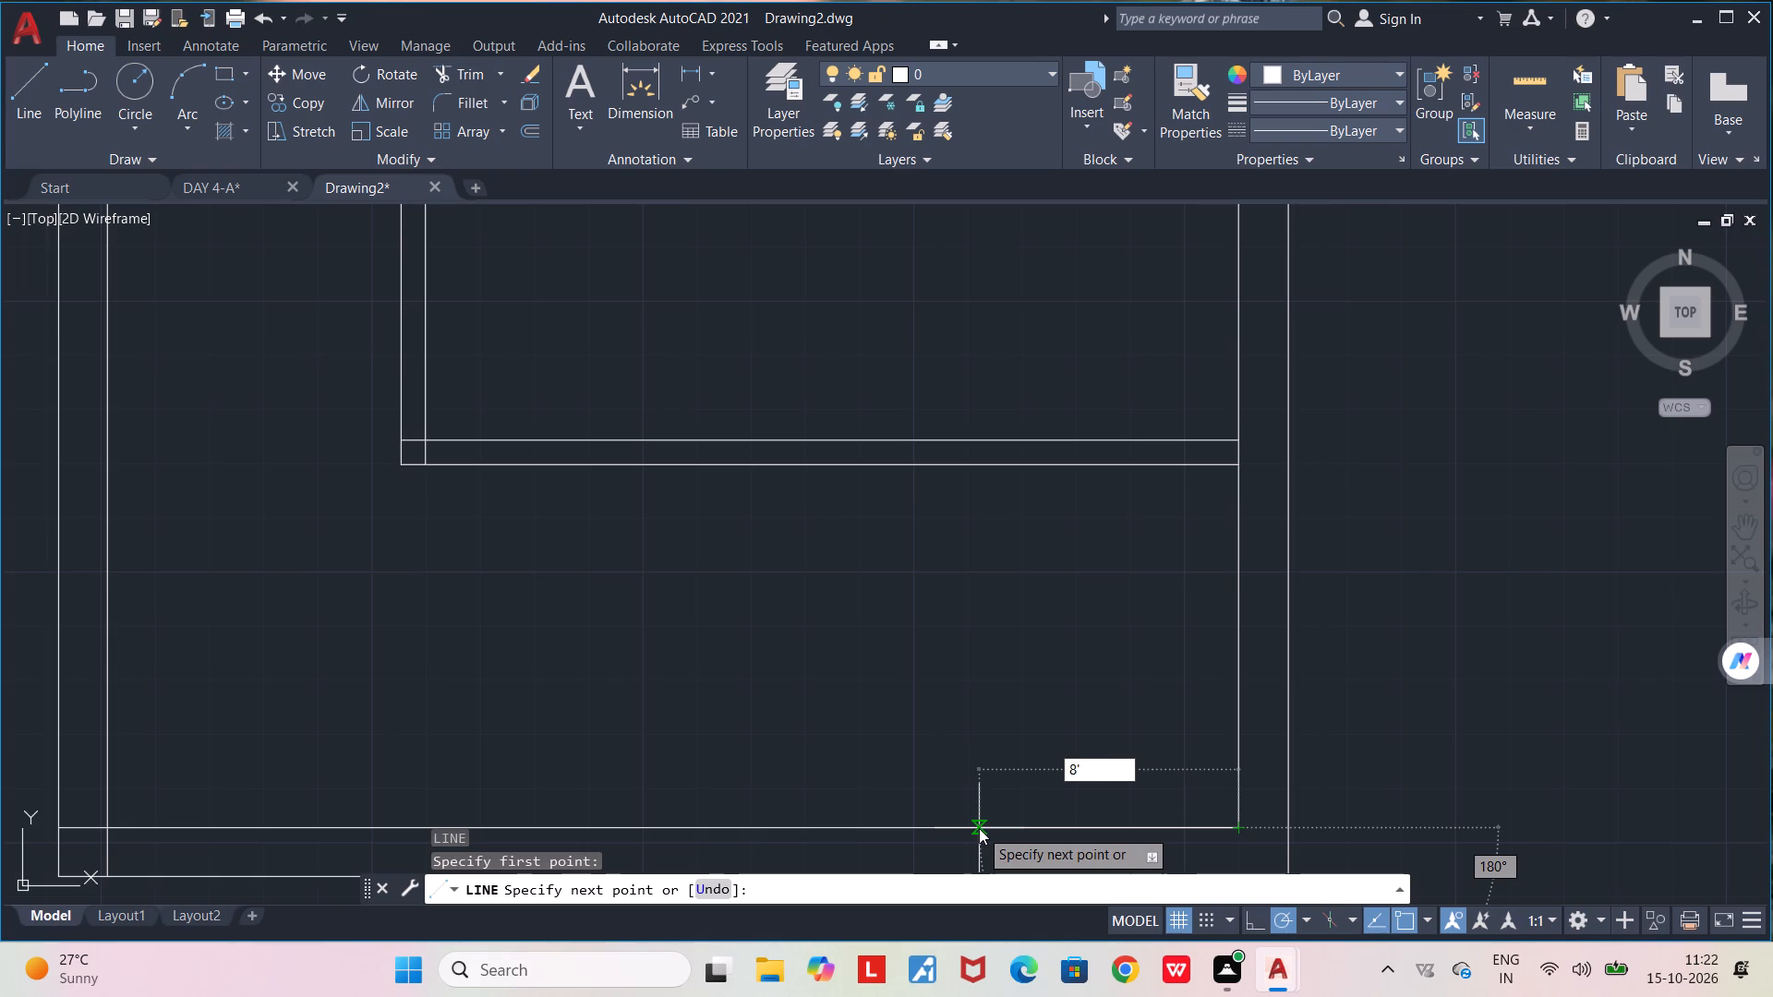
type("9\"")
key("Return")
scroll(979, 828, "down", 3)
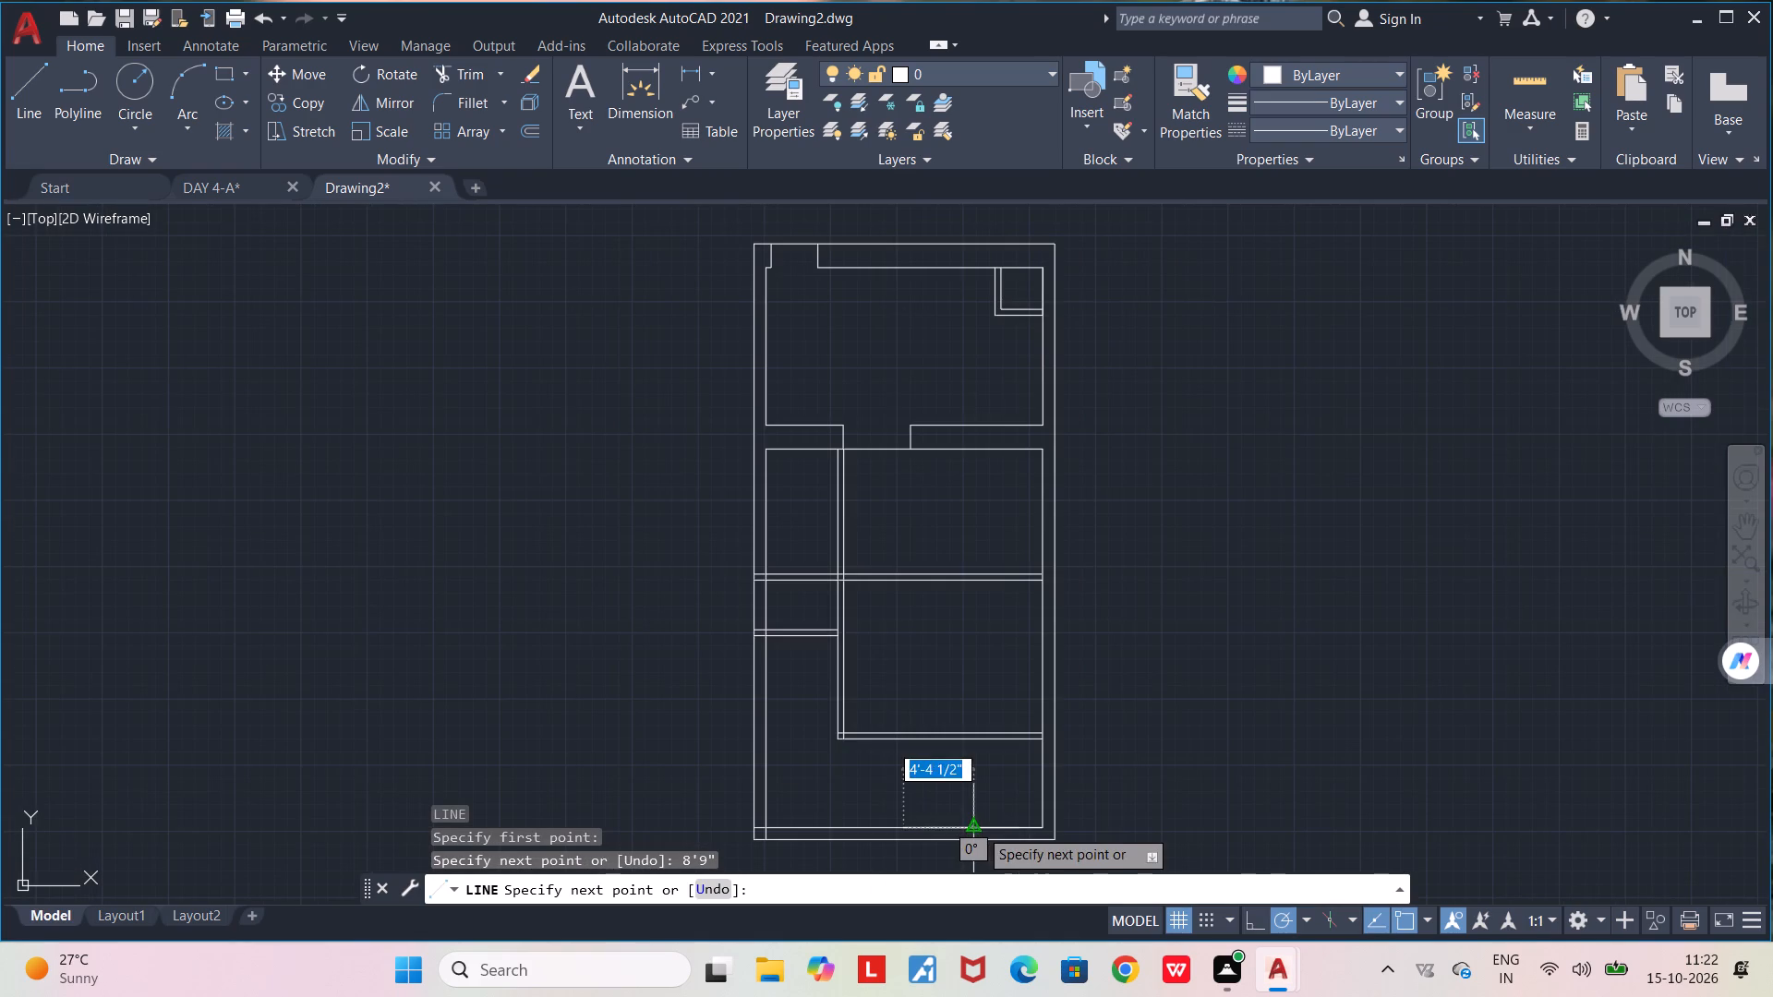
left_click(899, 678)
key("space")
Trim the new vertical divider line back to the underside of the lower right-hand room's bottom partition.
type("TR")
key("Return")
scroll(897, 763, "up", 1)
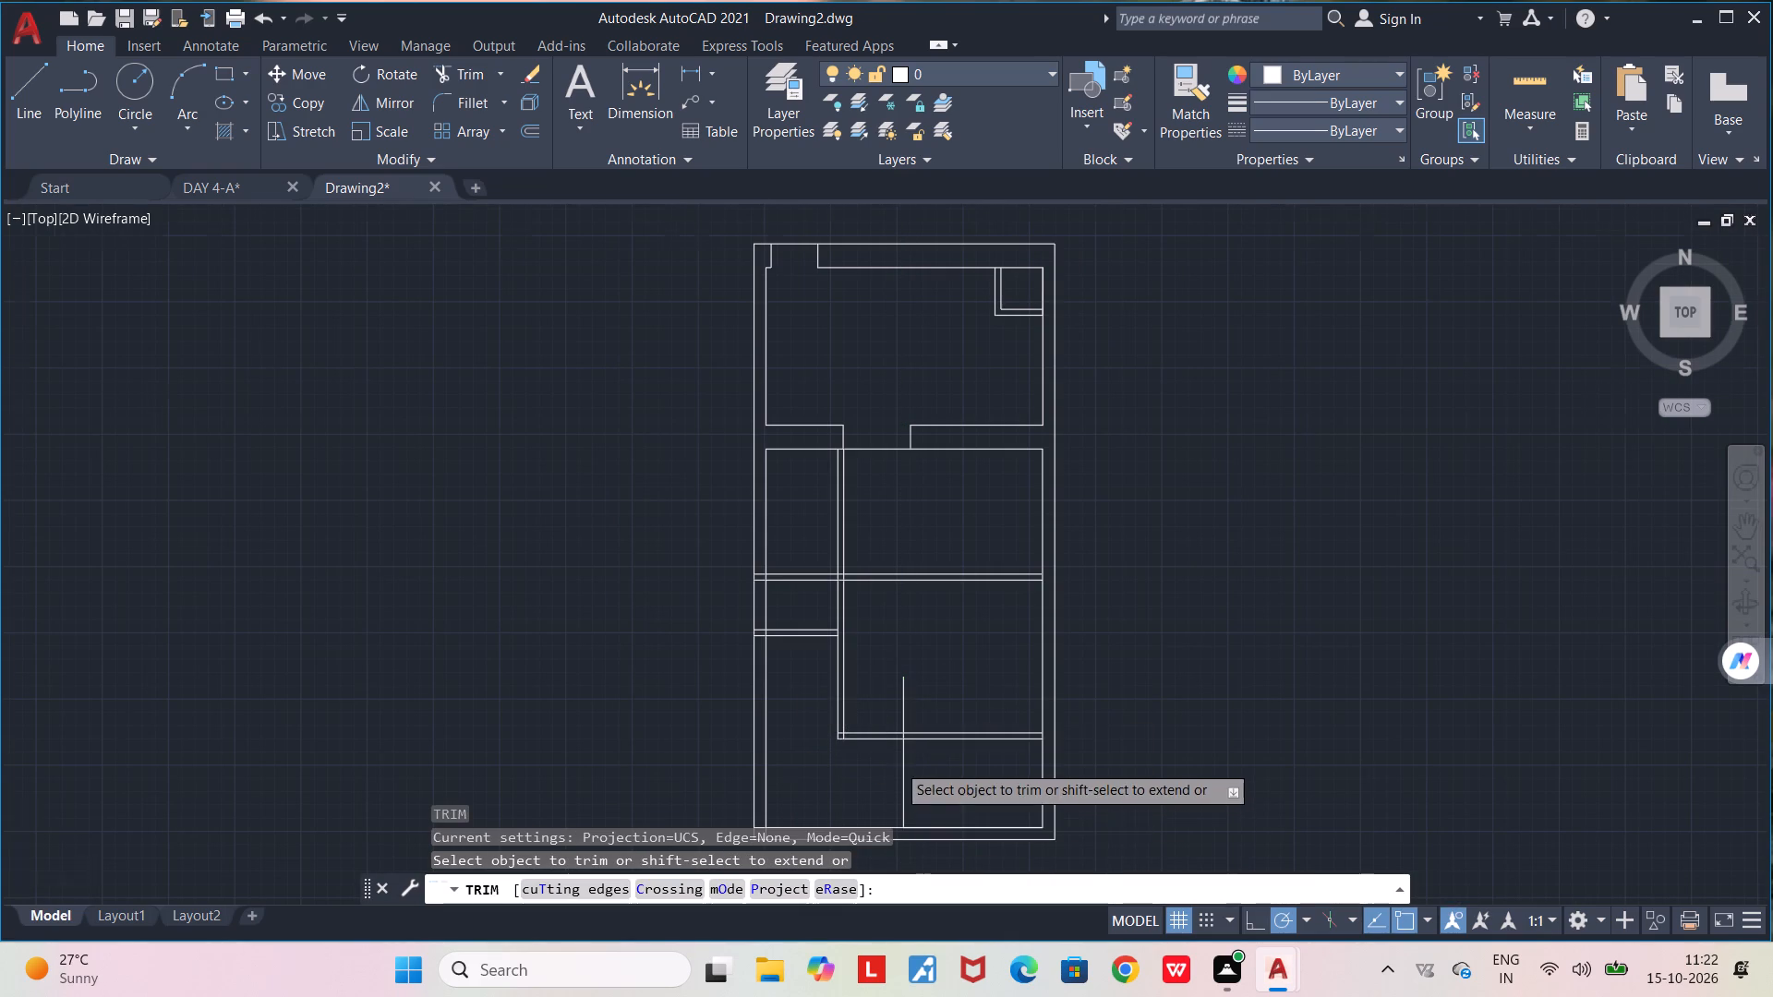
scroll(897, 763, "up", 2)
left_click(934, 595)
left_click_drag(934, 595, 913, 596)
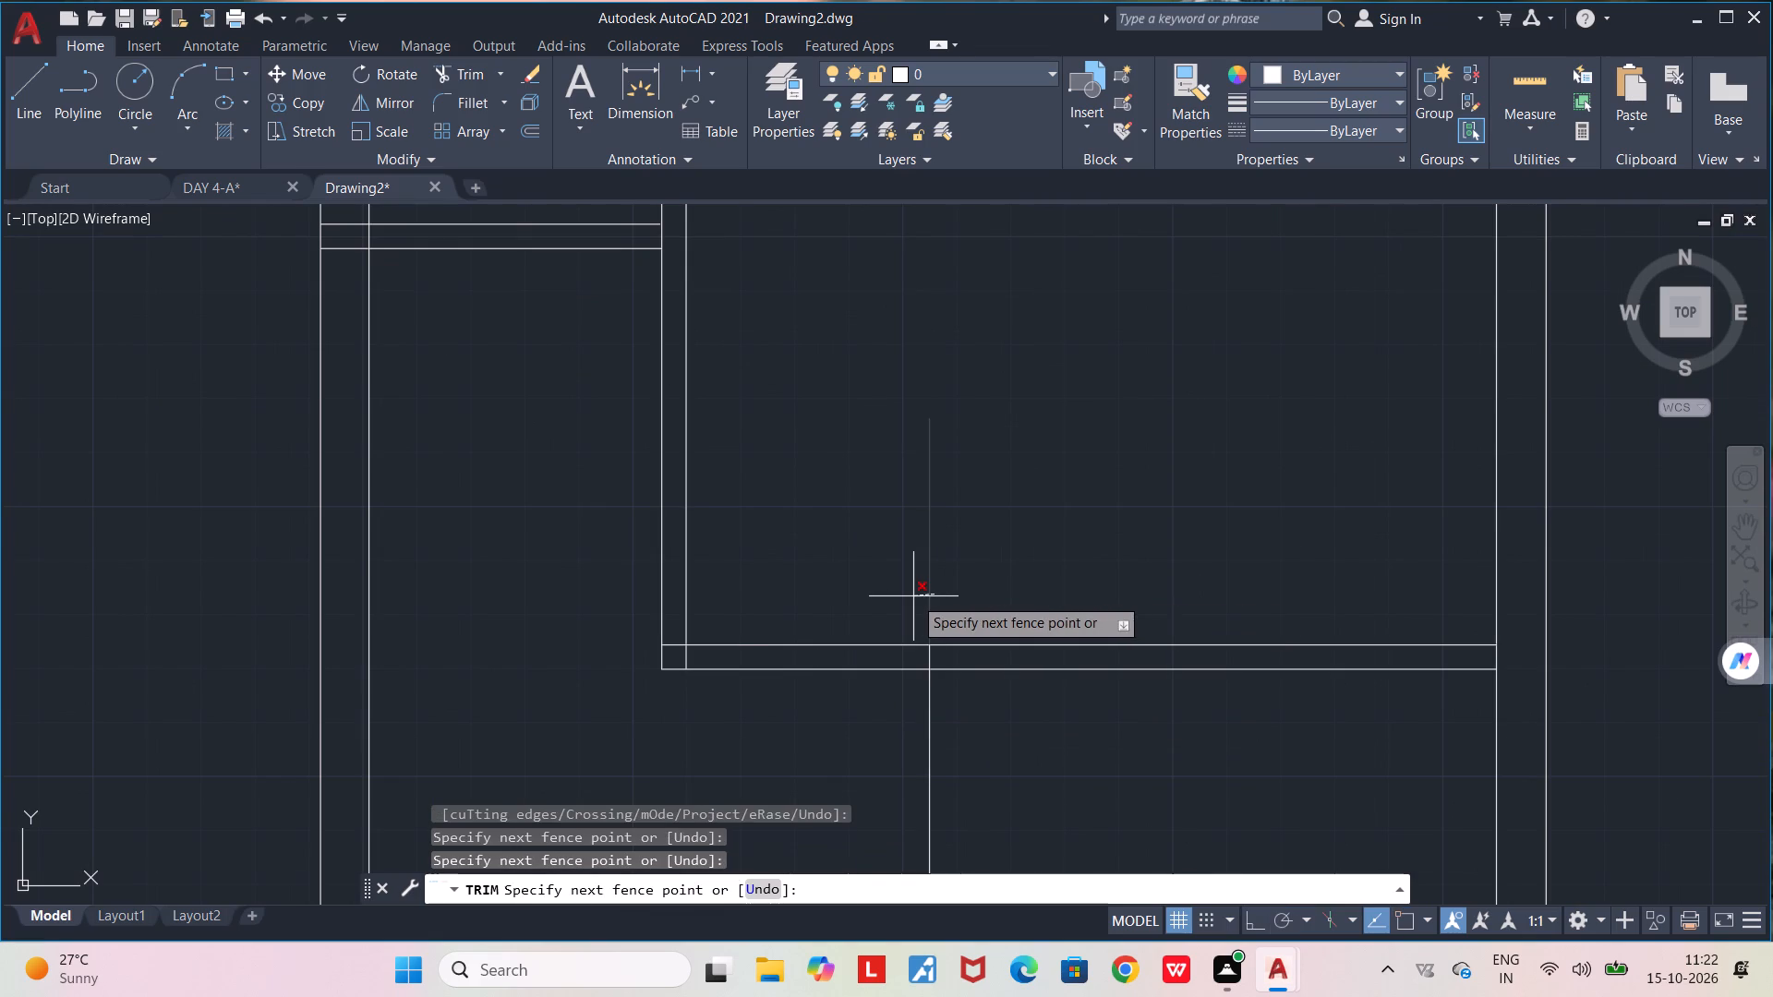
scroll(913, 596, "down", 1)
left_click(913, 596)
scroll(924, 583, "down", 2)
scroll(924, 583, "up", 4)
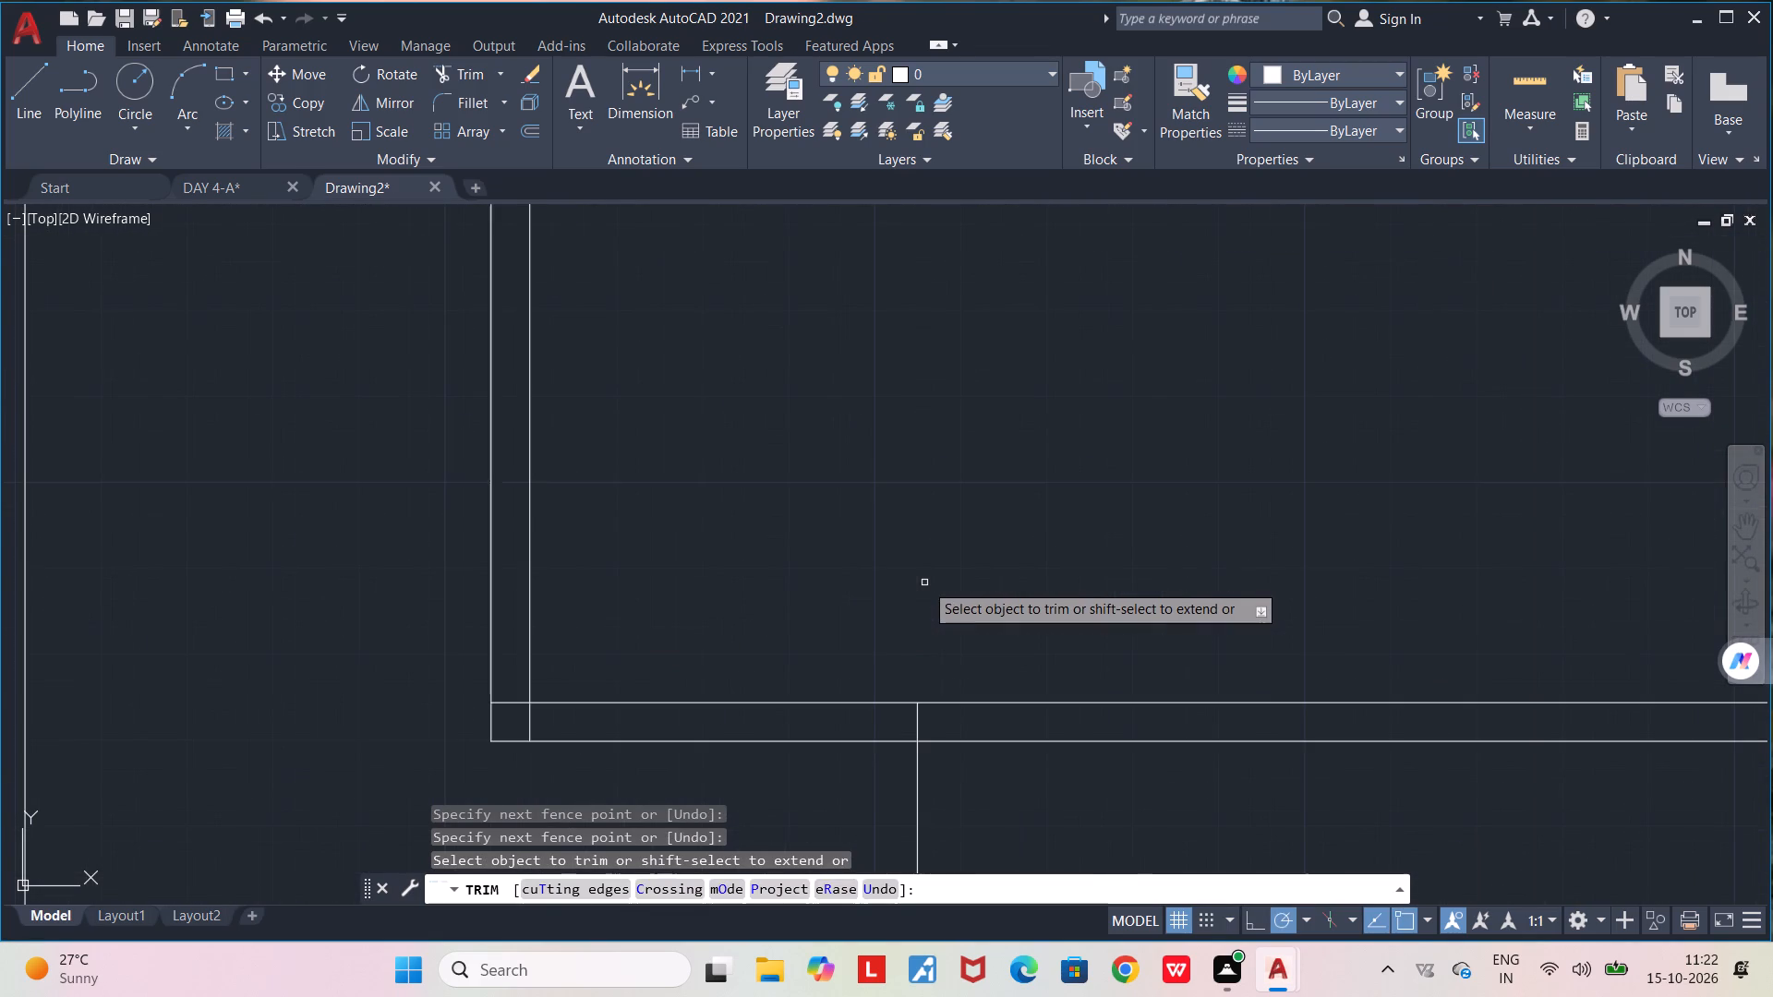
scroll(920, 720, "up", 2)
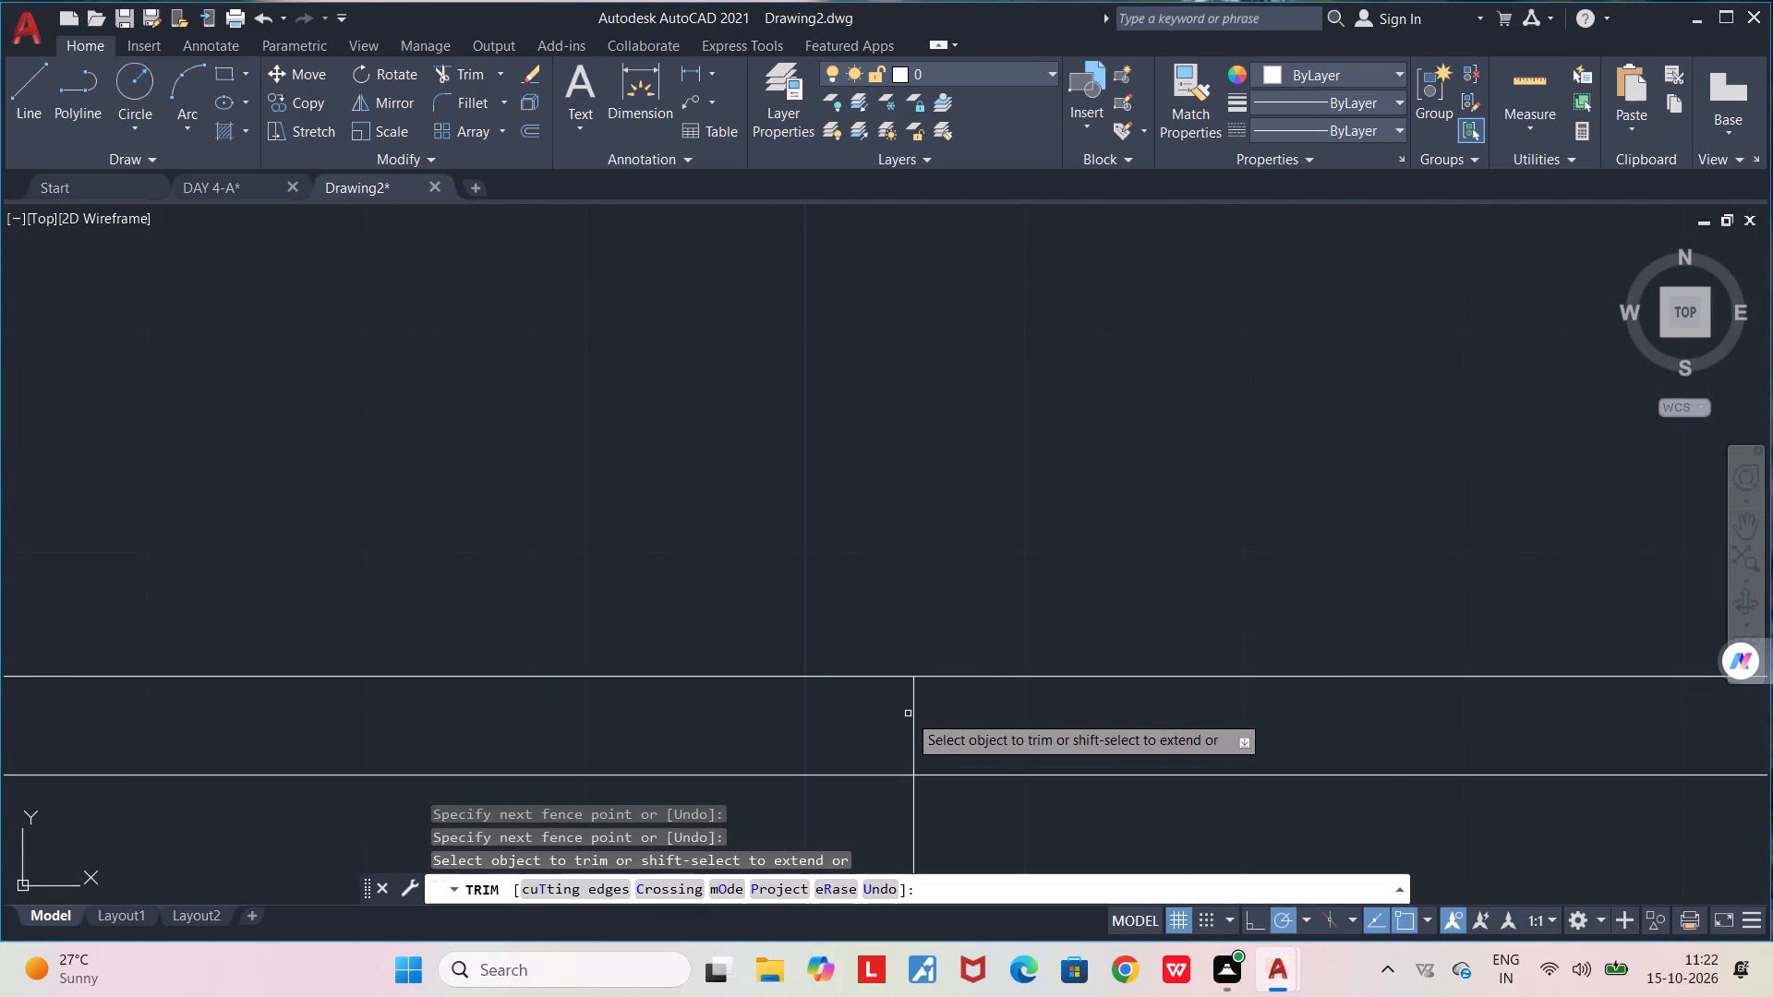
left_click(912, 715)
middle_click_drag(912, 715, 920, 523)
scroll(920, 523, "down", 3)
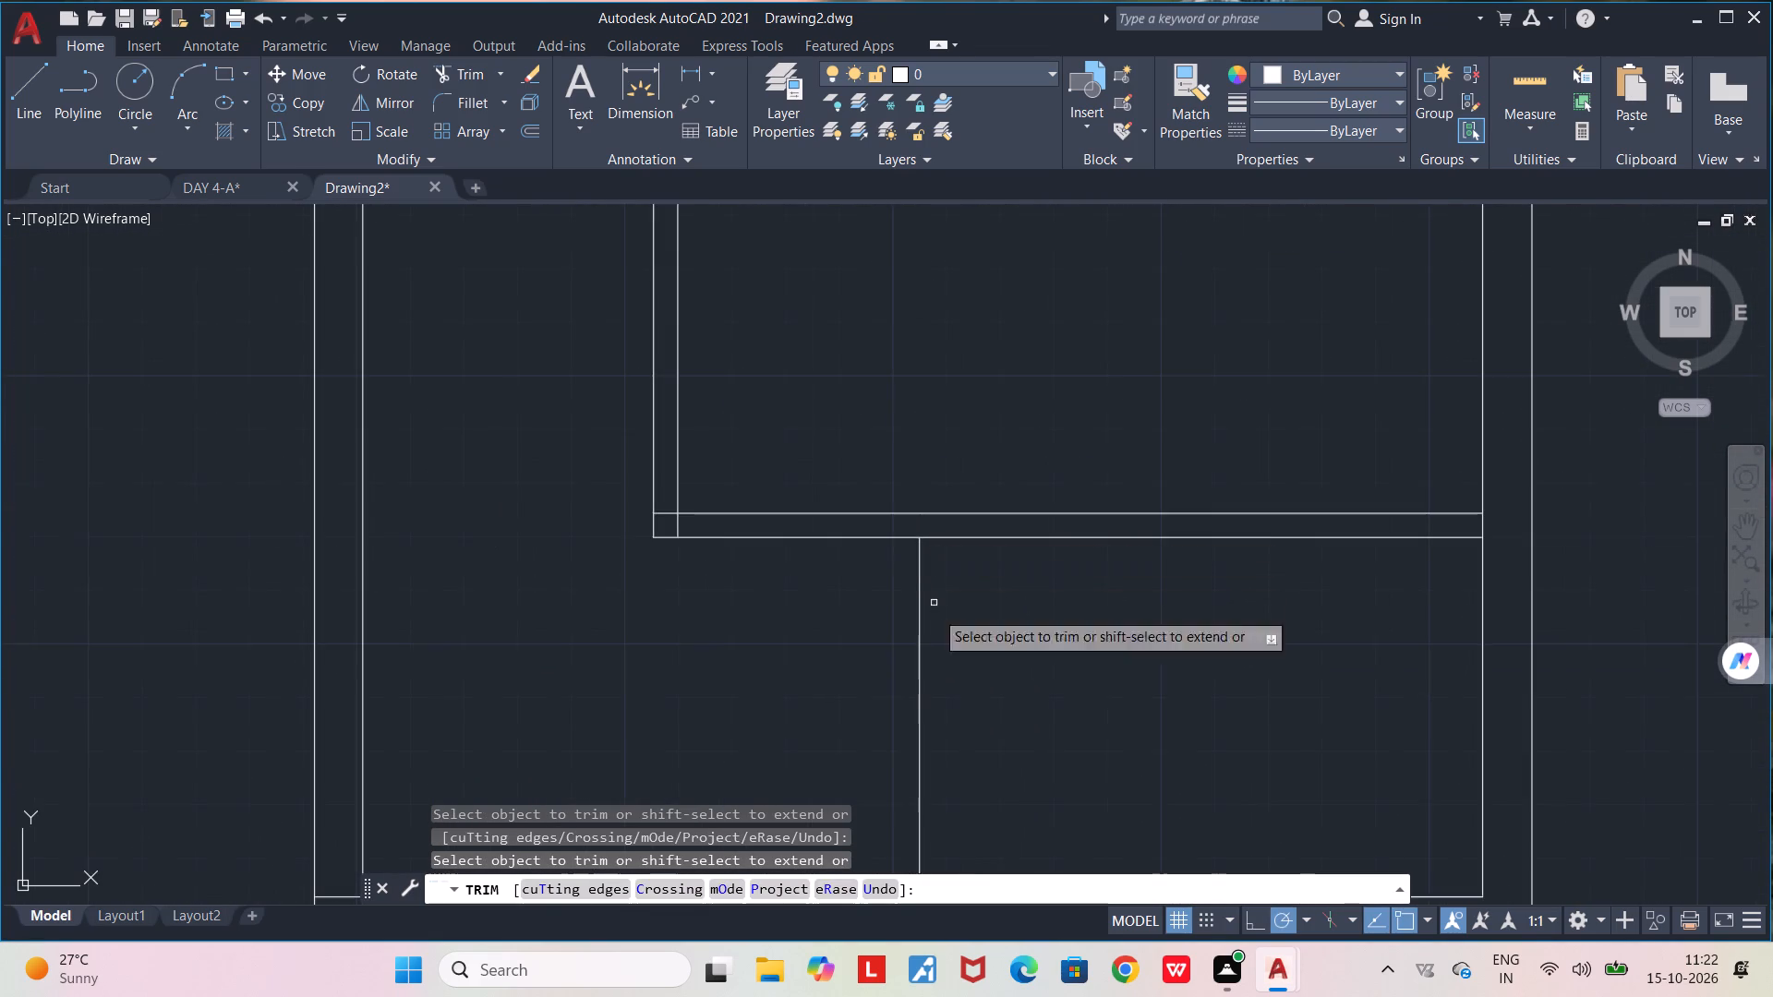
Examine the new divider's foot and the bottom-right outer wall corner for leftover ends, and finish trimming.
scroll(945, 724, "down", 3)
middle_click_drag(955, 734, 865, 679)
scroll(913, 712, "up", 4)
scroll(645, 703, "up", 5)
scroll(666, 675, "down", 4)
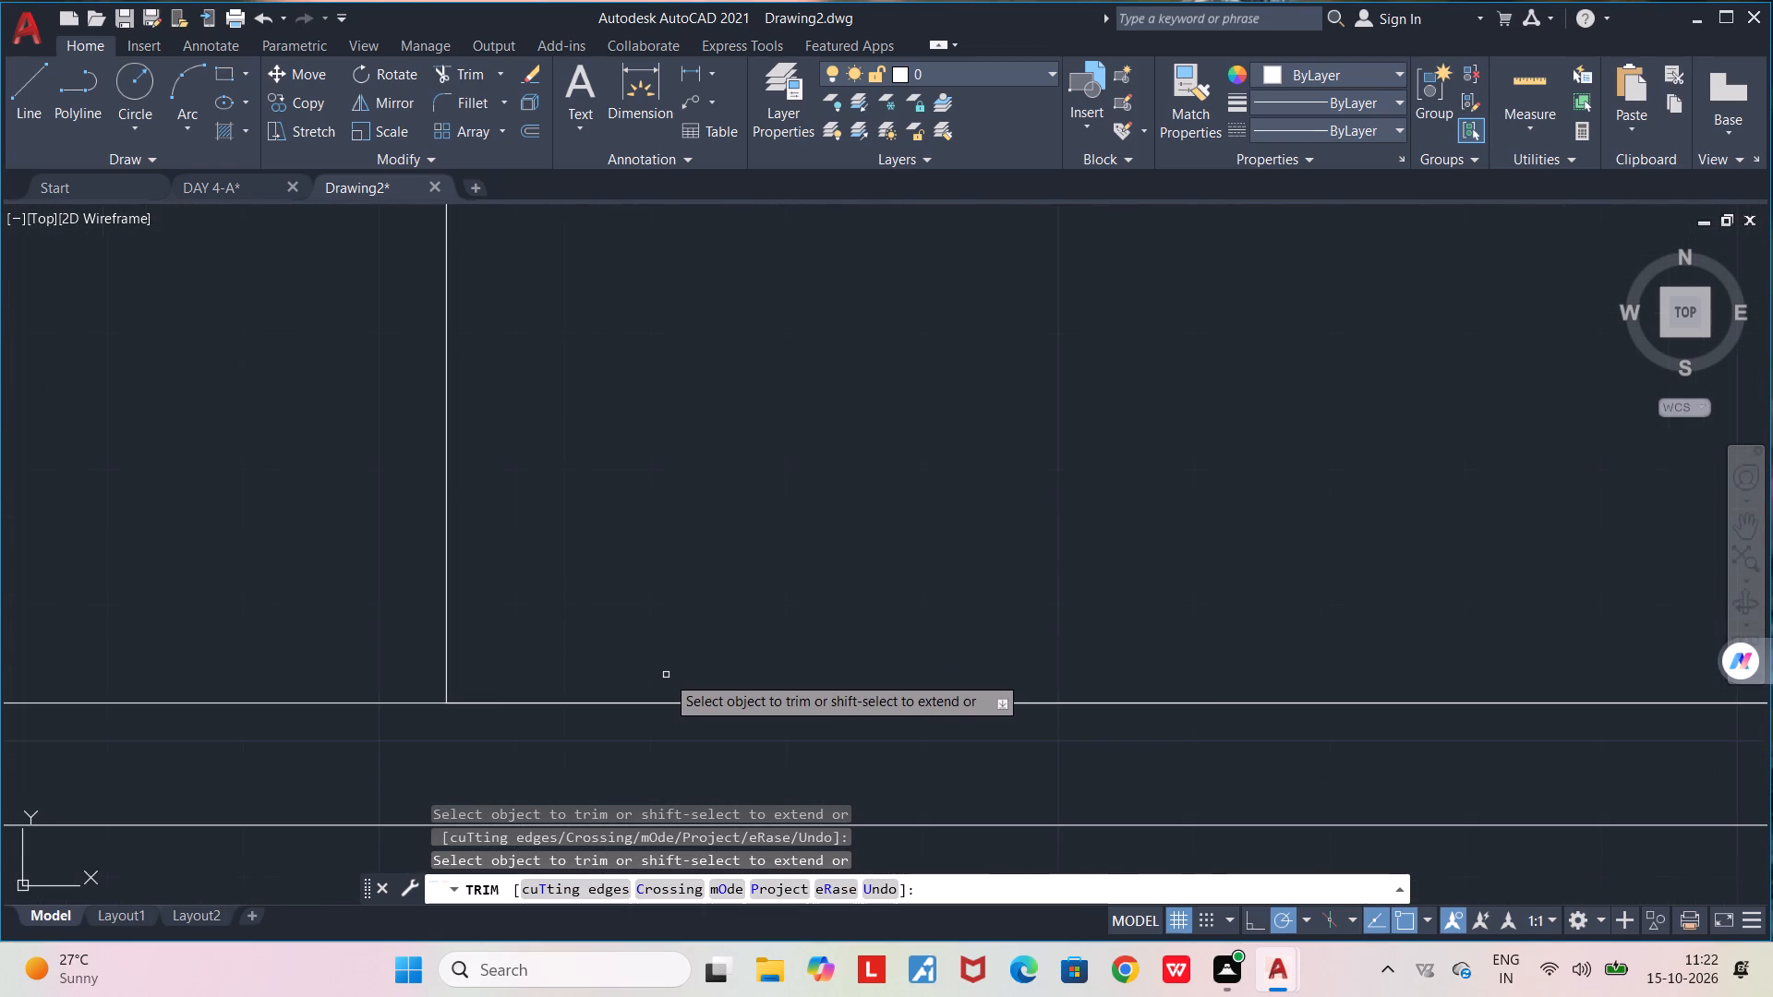
scroll(863, 679, "down", 4)
scroll(1024, 687, "up", 2)
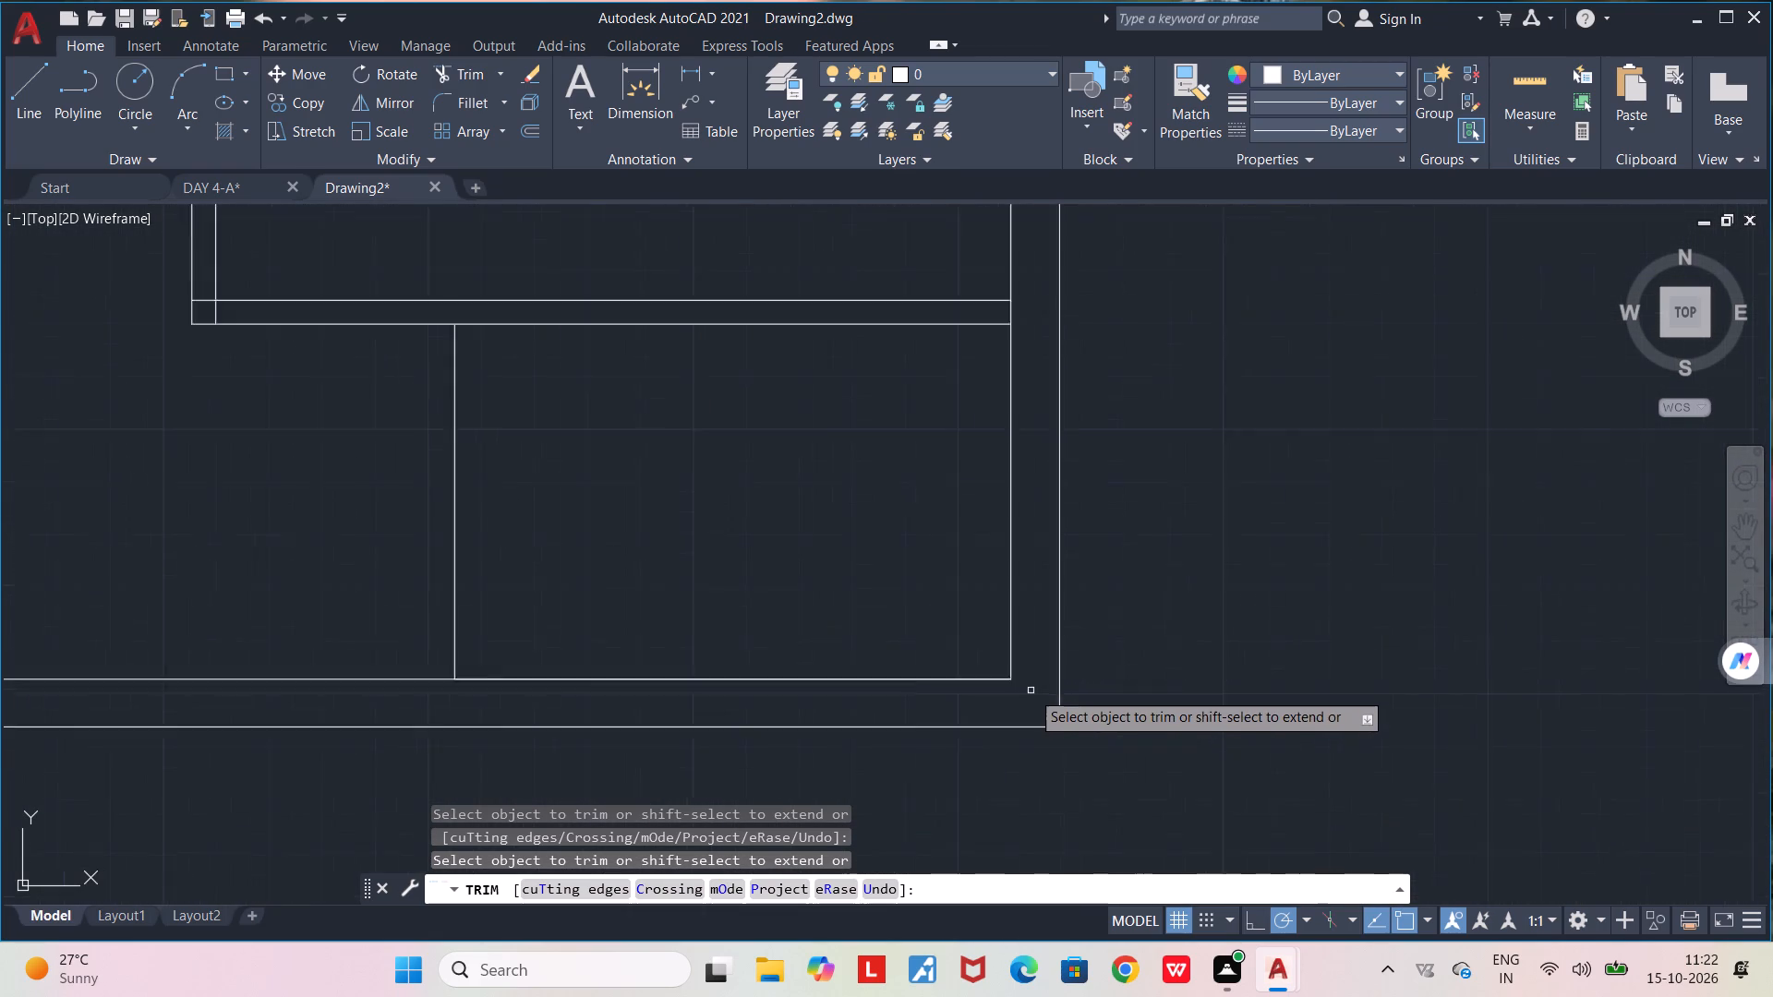
scroll(1031, 691, "up", 10)
middle_click_drag(1025, 758, 993, 739)
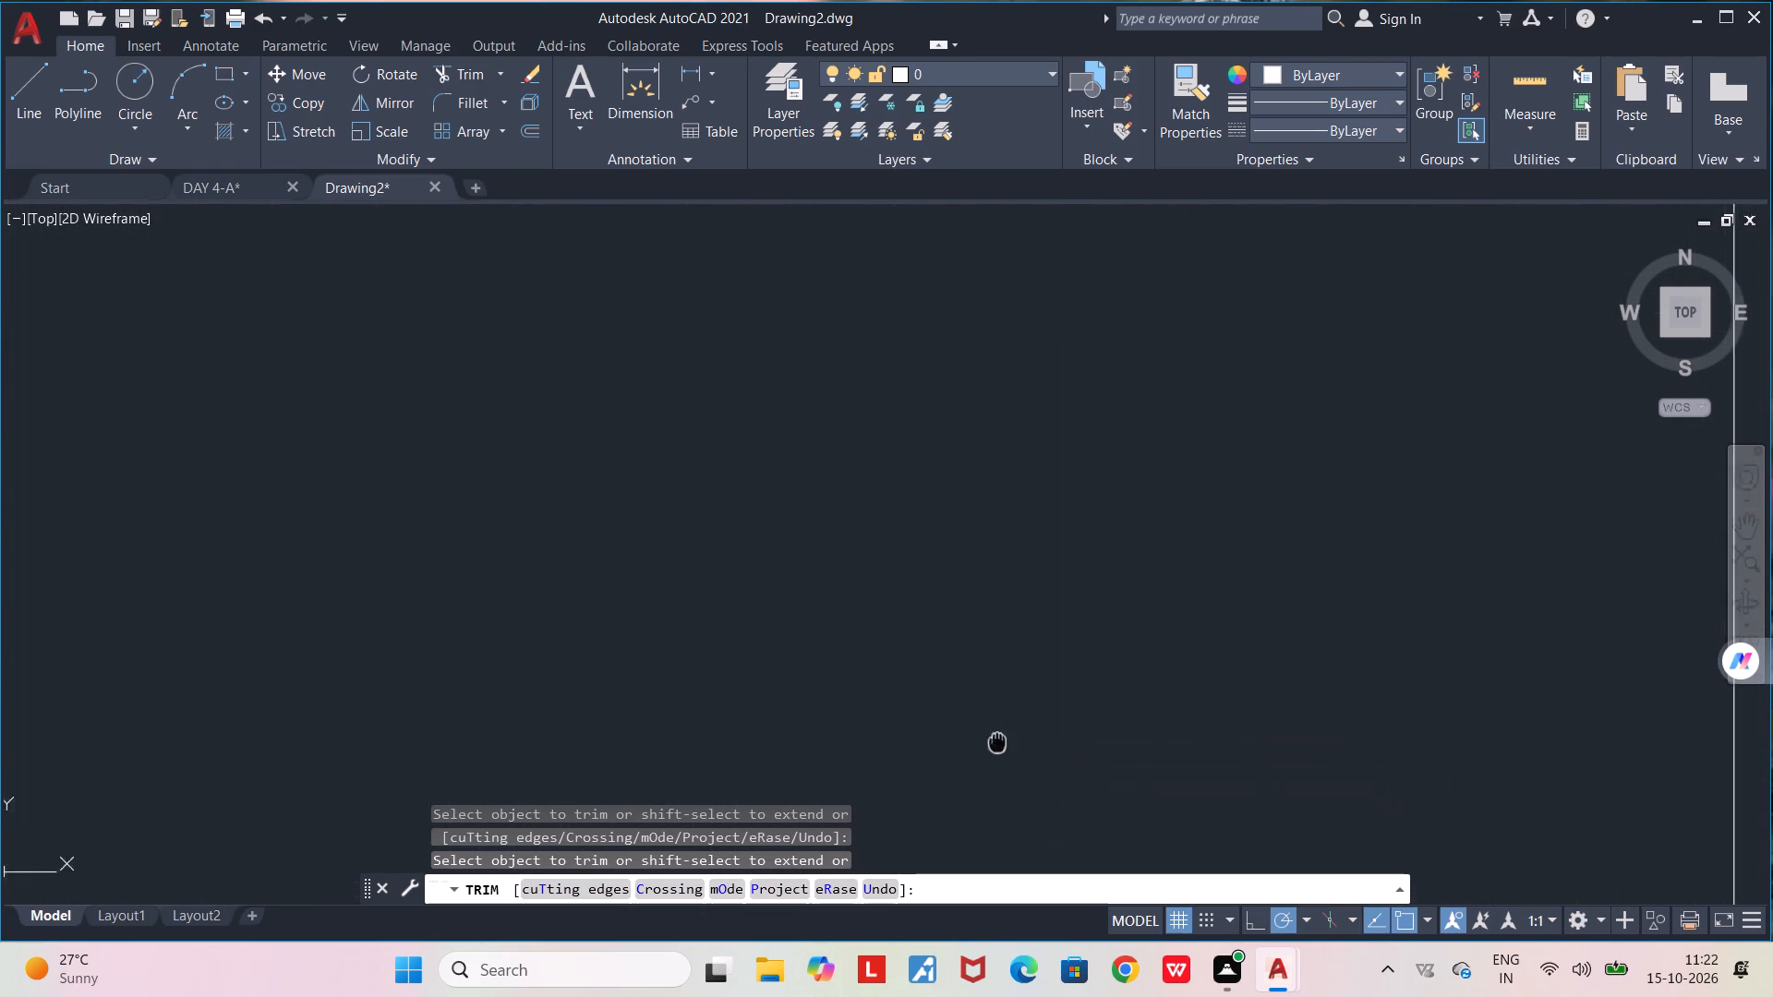
middle_click_drag(993, 739, 808, 380)
scroll(972, 493, "down", 4)
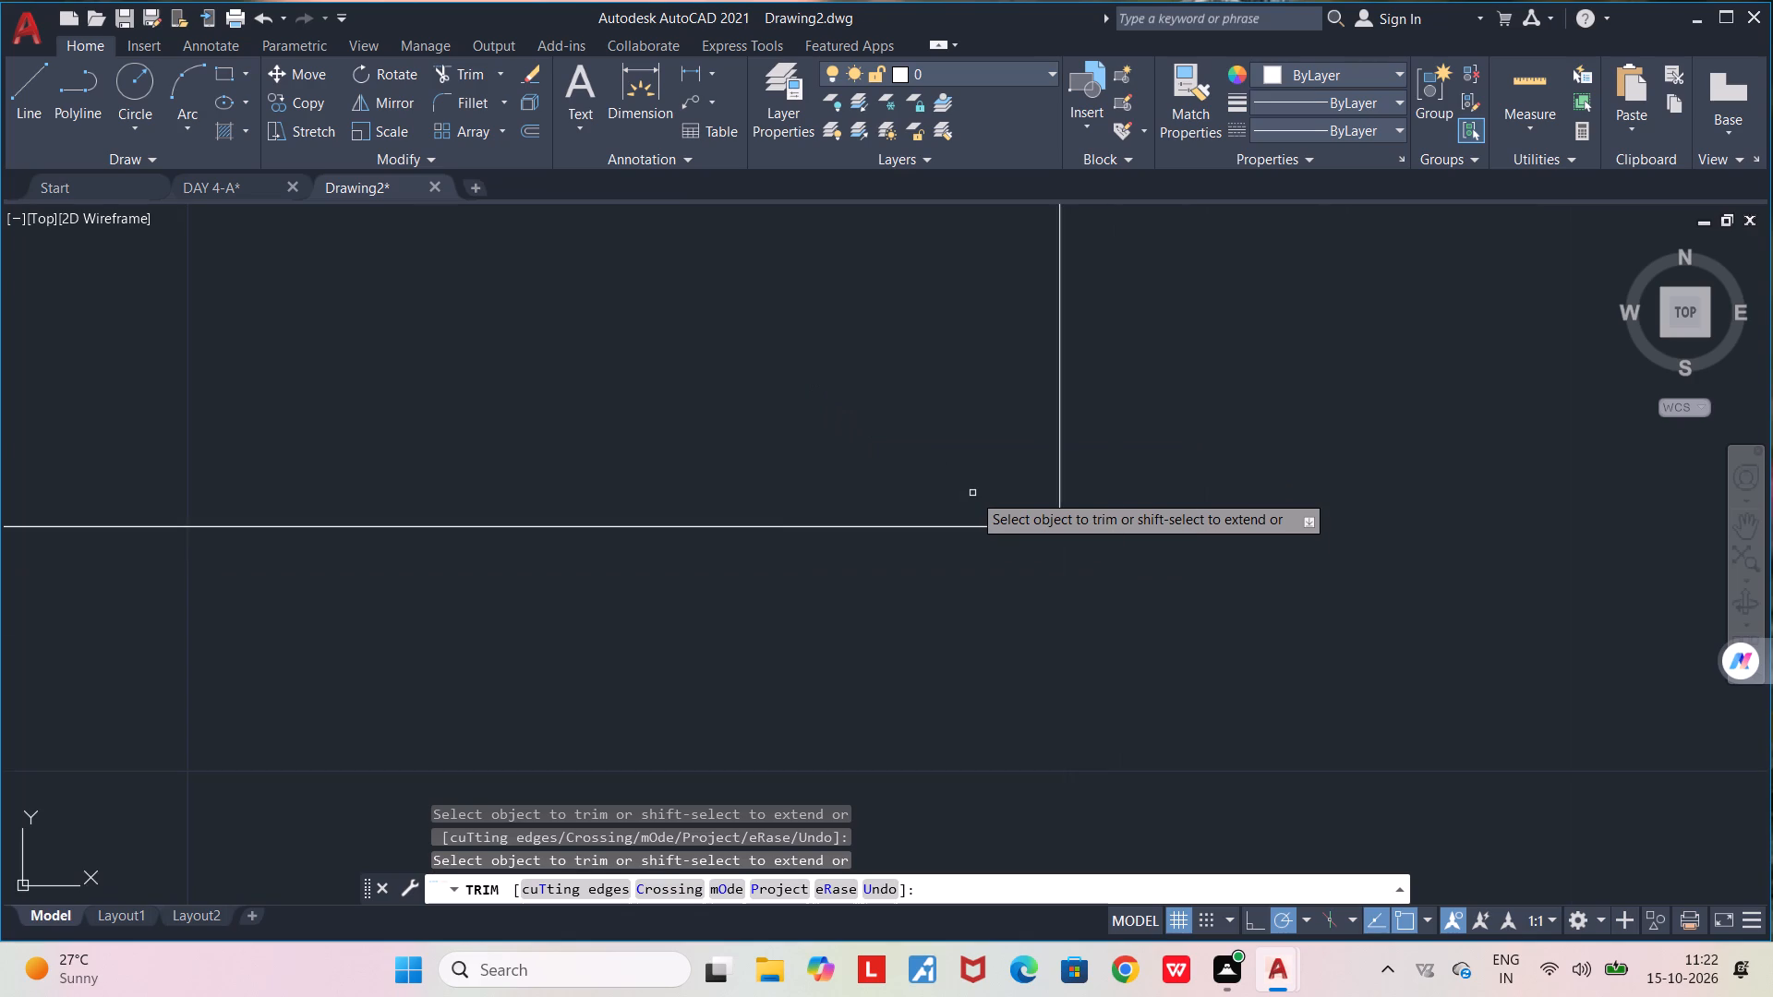
scroll(972, 493, "down", 5)
middle_click_drag(736, 406, 971, 657)
scroll(972, 658, "down", 3)
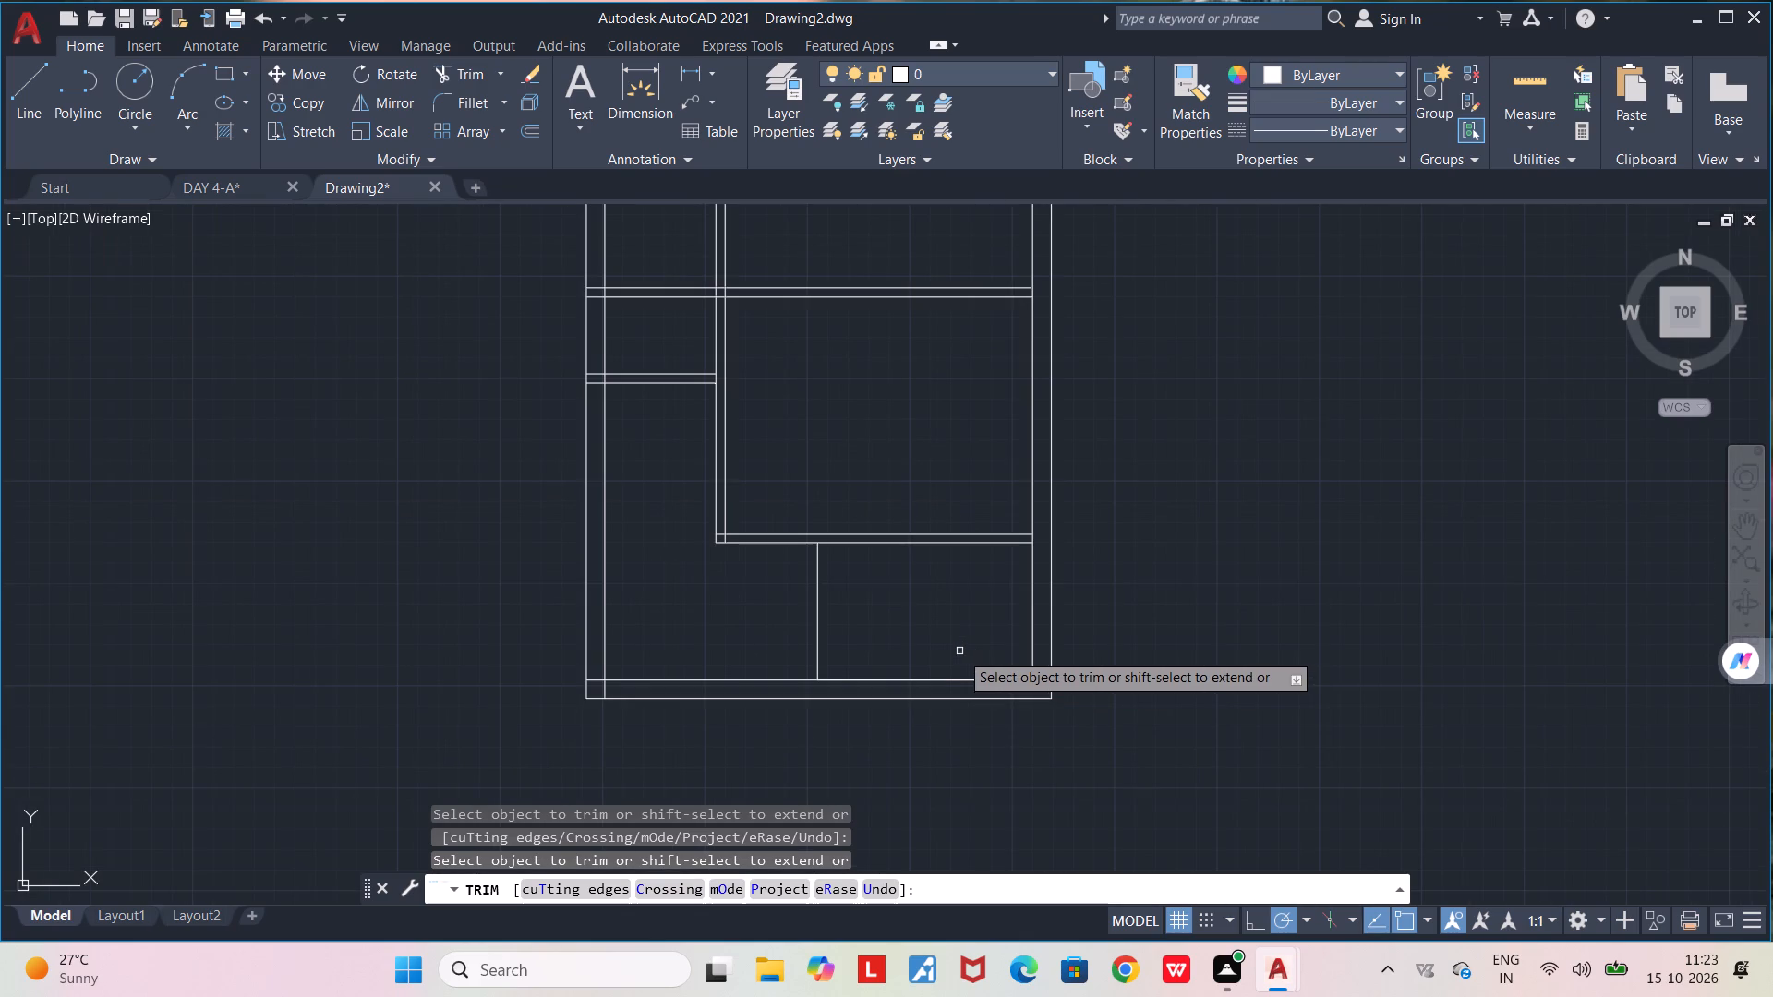
key("space")
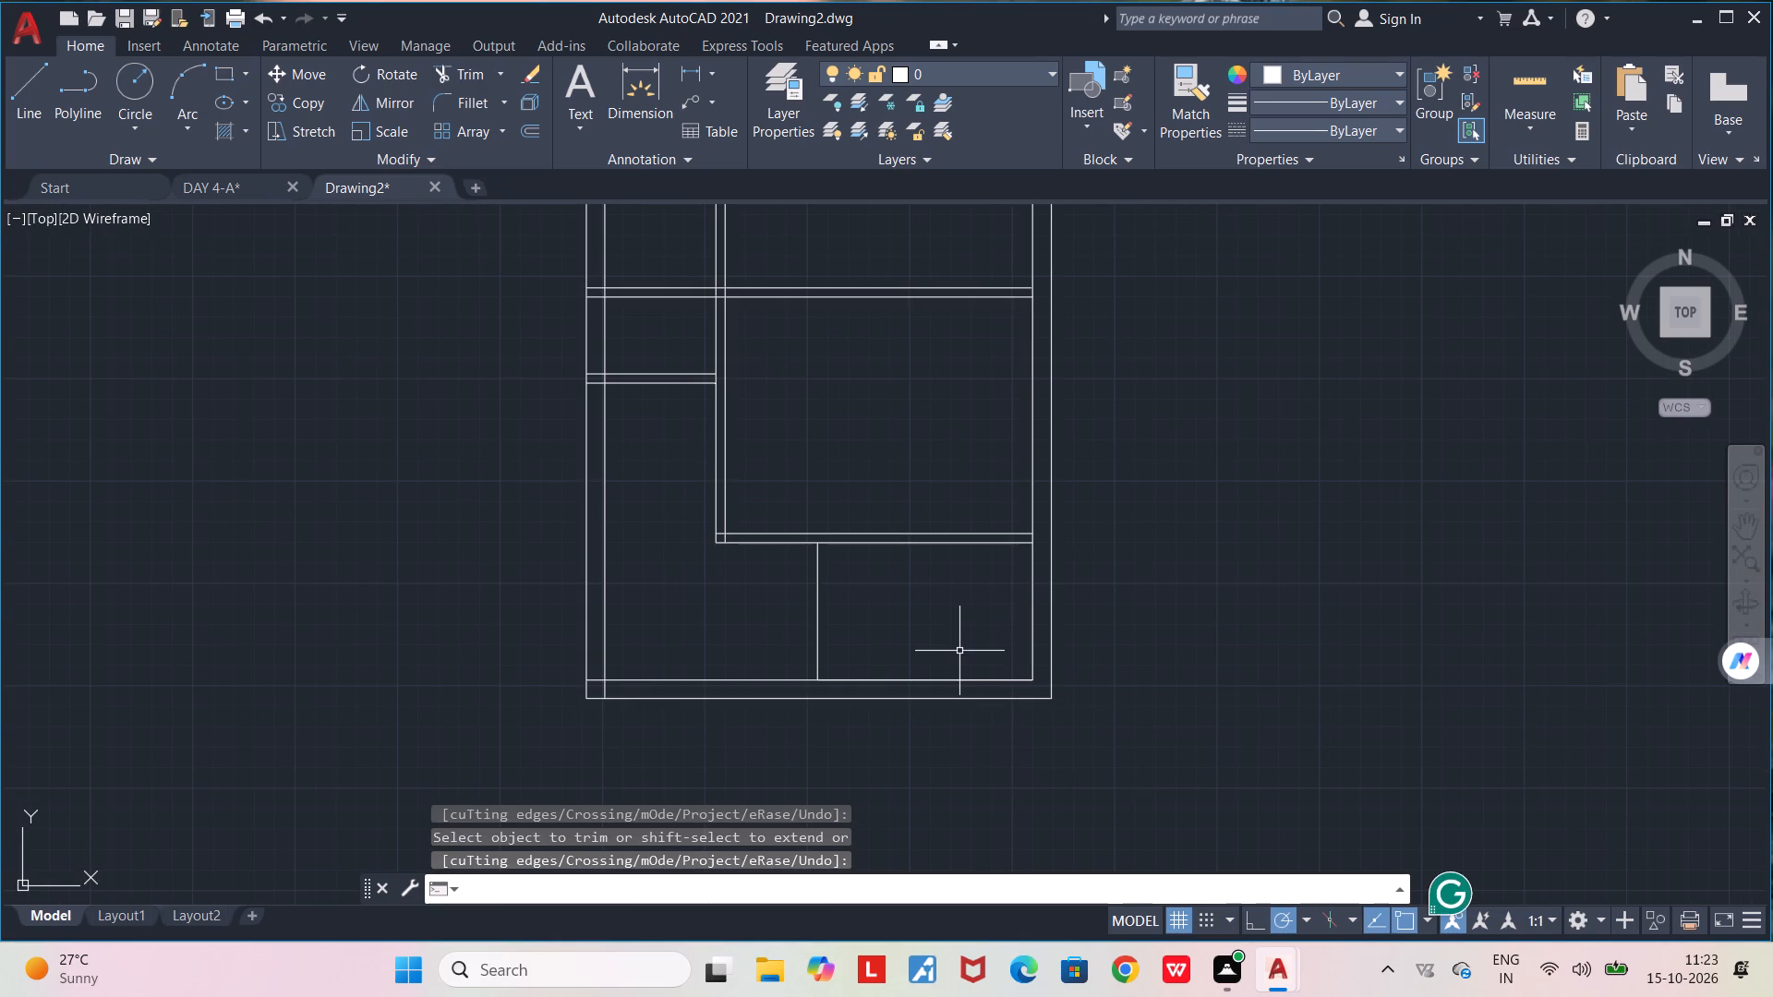
Offset the bottom space's vertical divider line 4.5" to the left.
key("o")
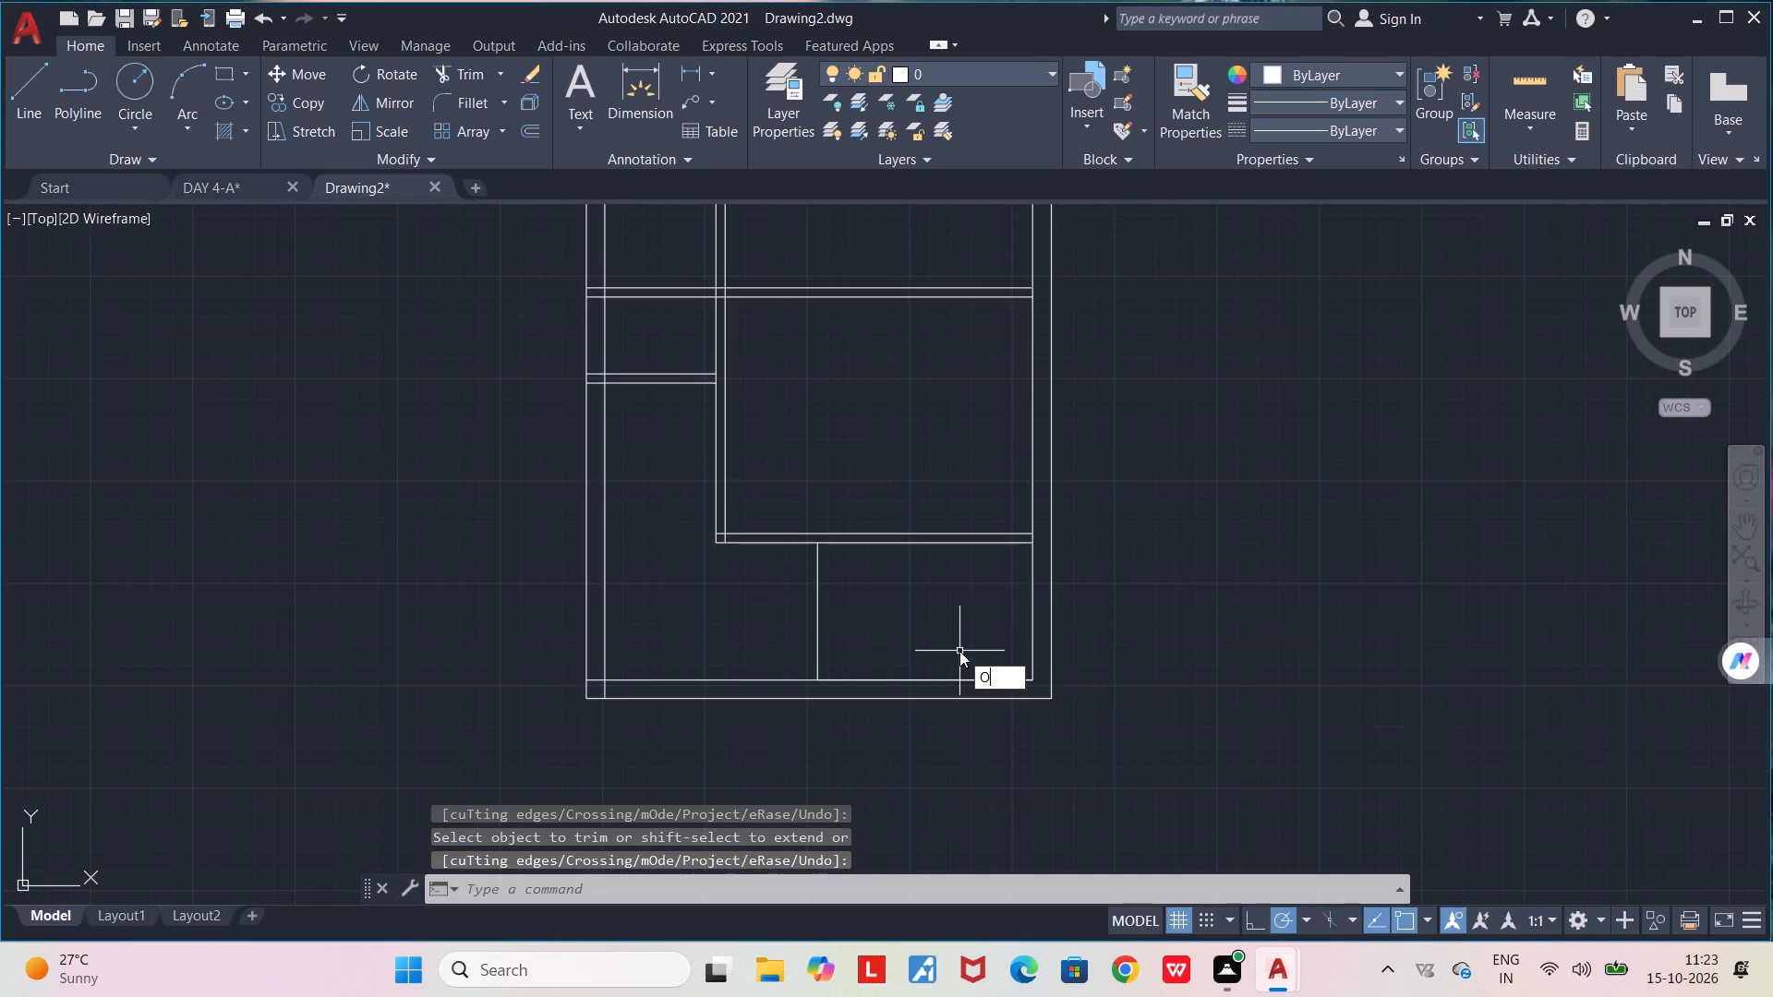
type("FF")
key("Return")
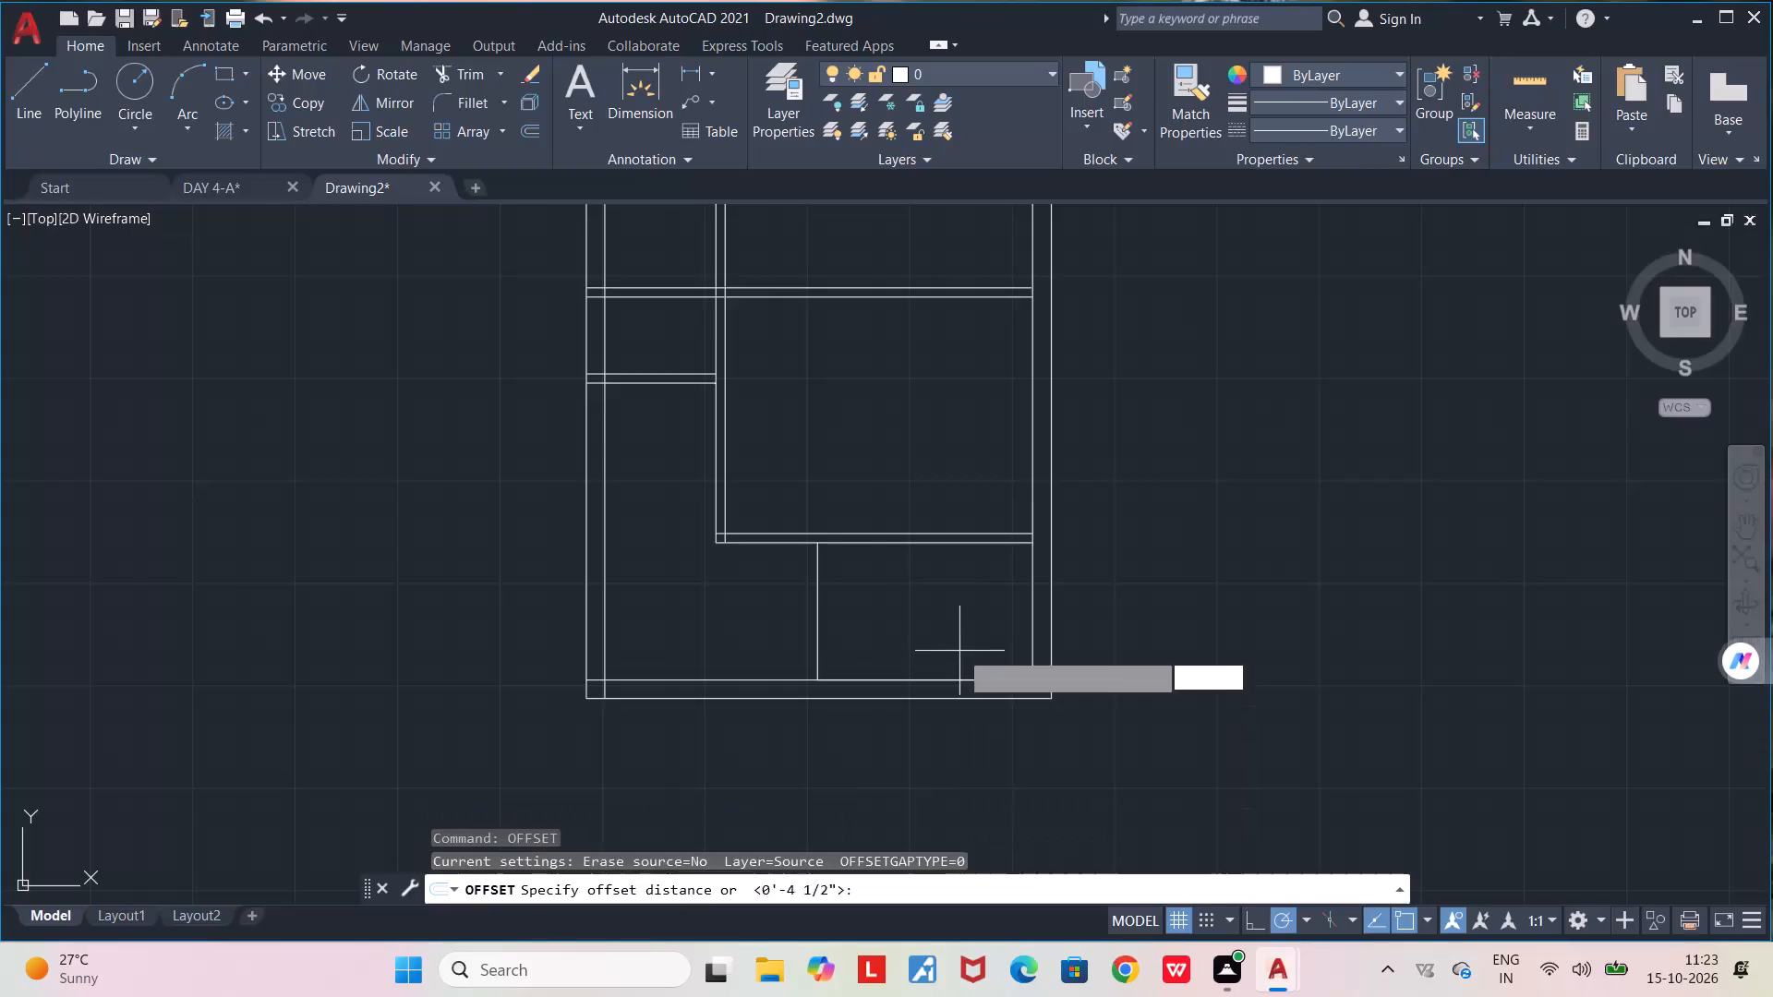
scroll(877, 638, "up", 3)
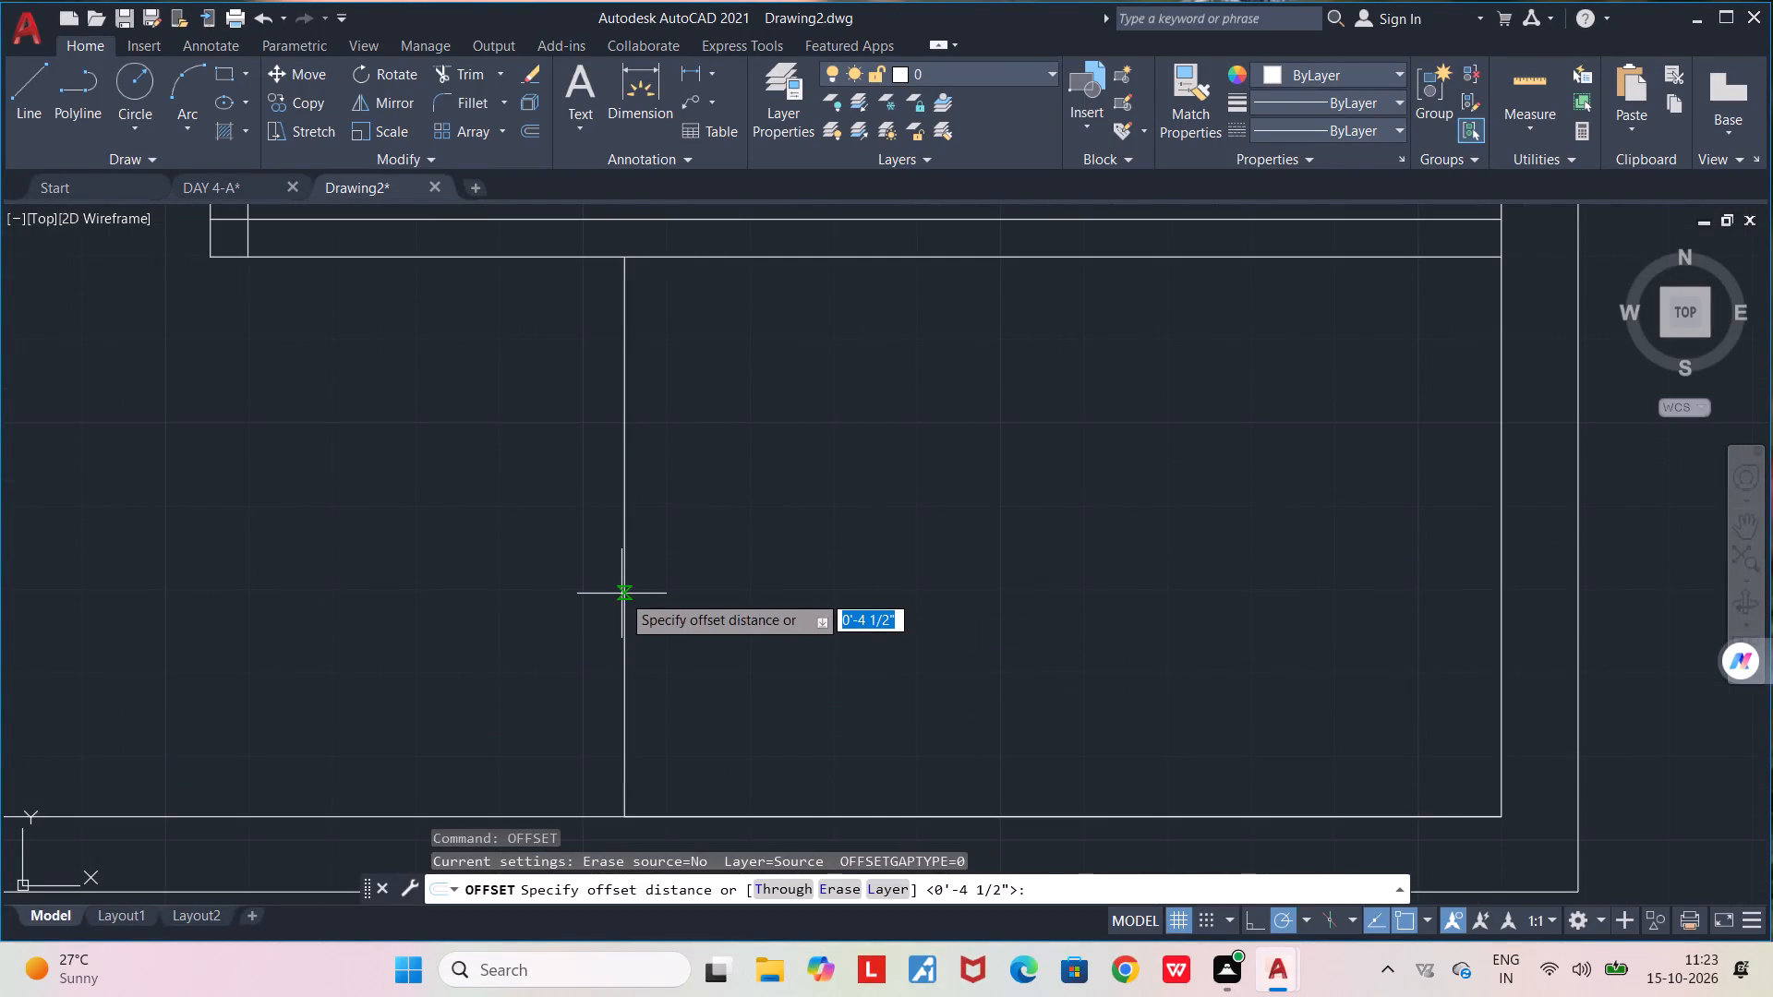
left_click(621, 594)
type("4.5")
key("shift+quotedbl")
key("Return")
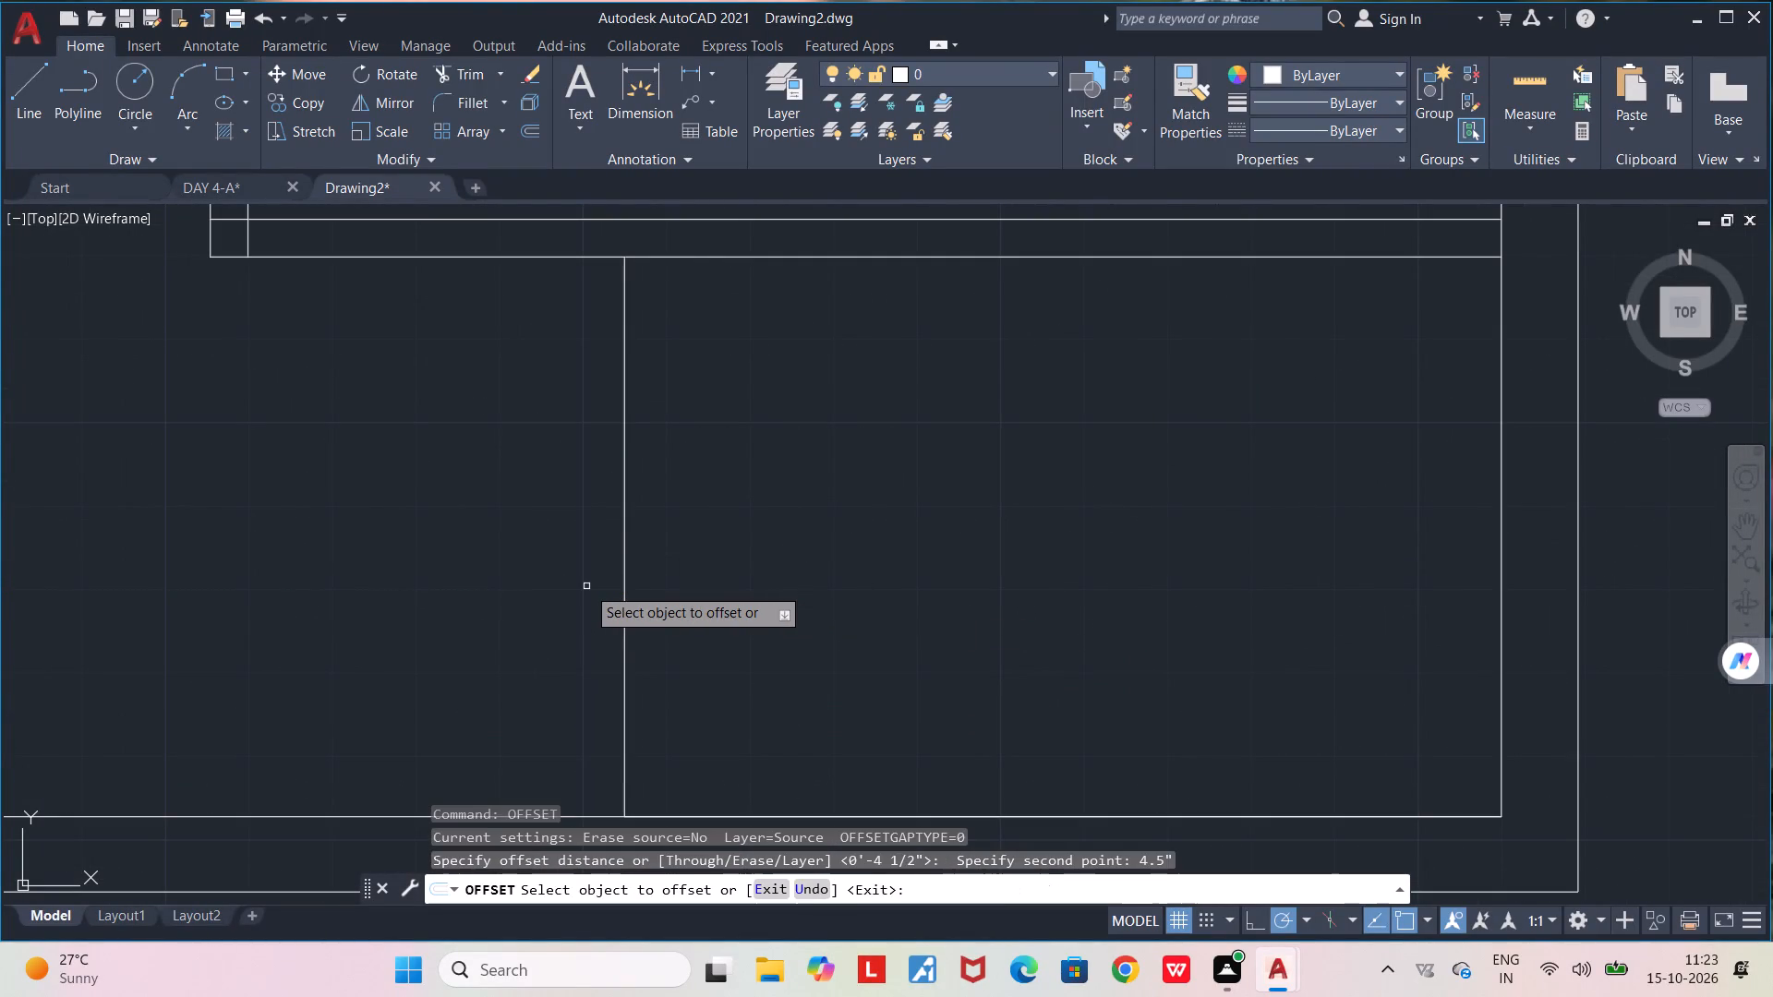
left_click(622, 592)
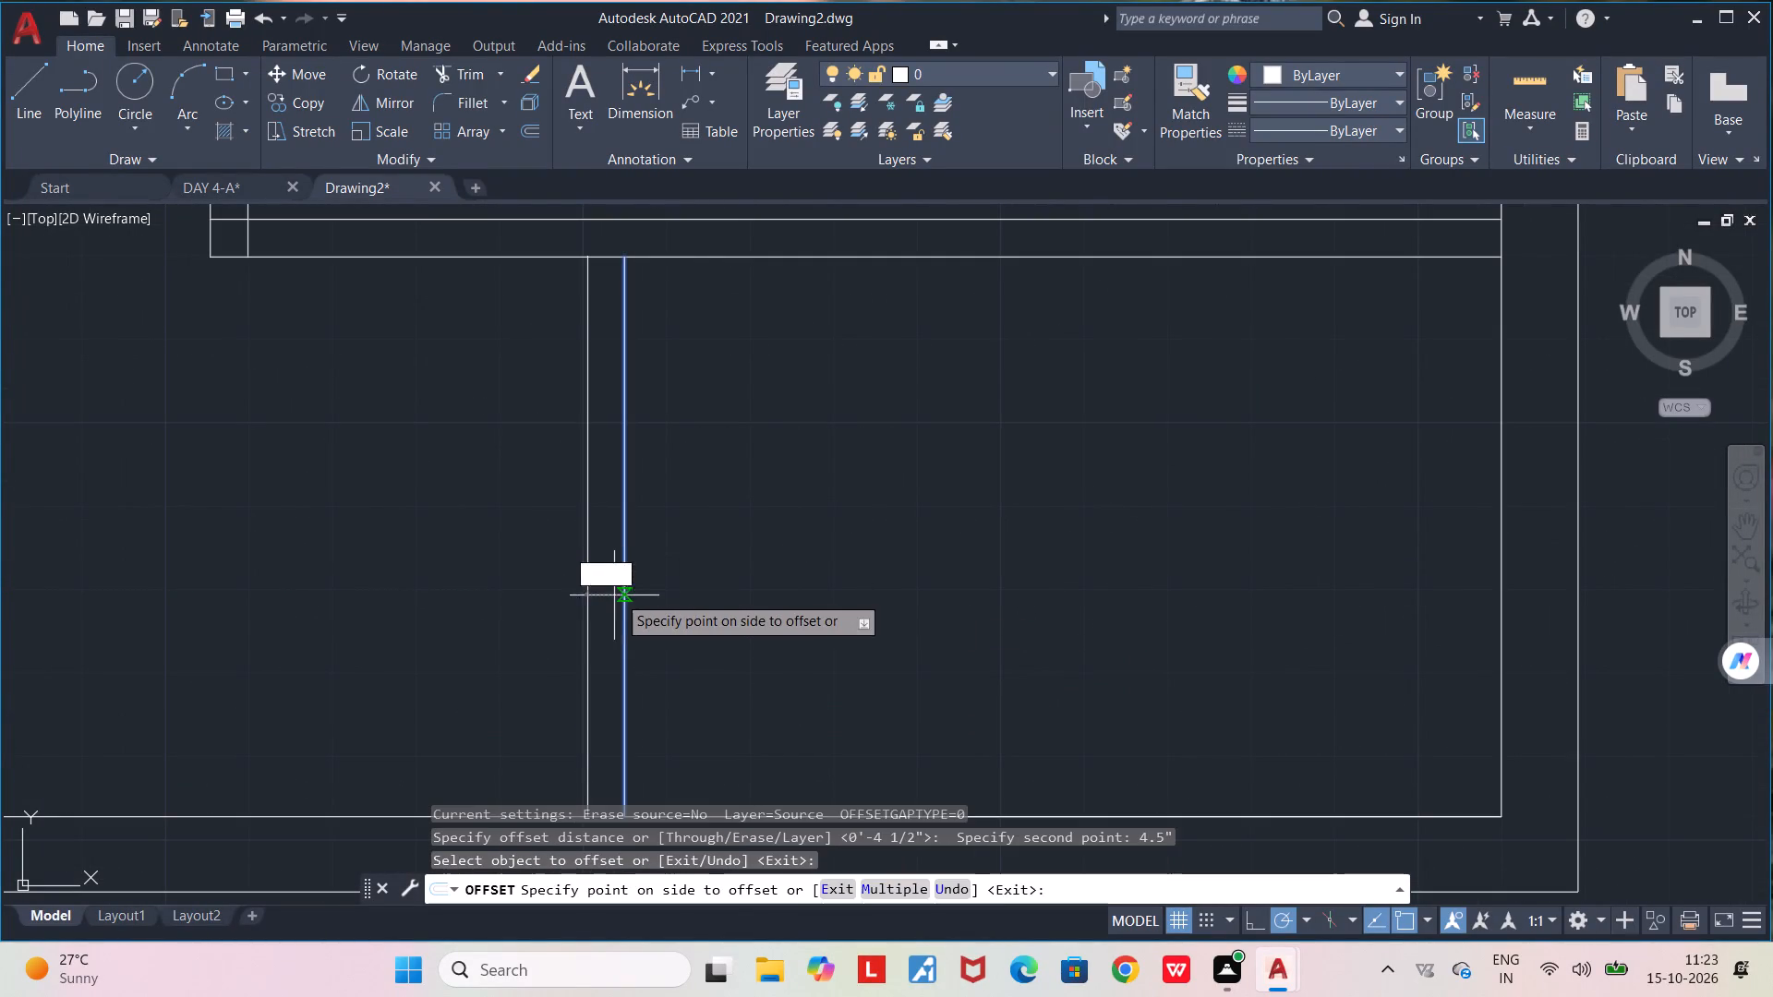
left_click(595, 603)
scroll(595, 603, "down", 4)
middle_click_drag(599, 605, 657, 638)
scroll(657, 638, "down", 3)
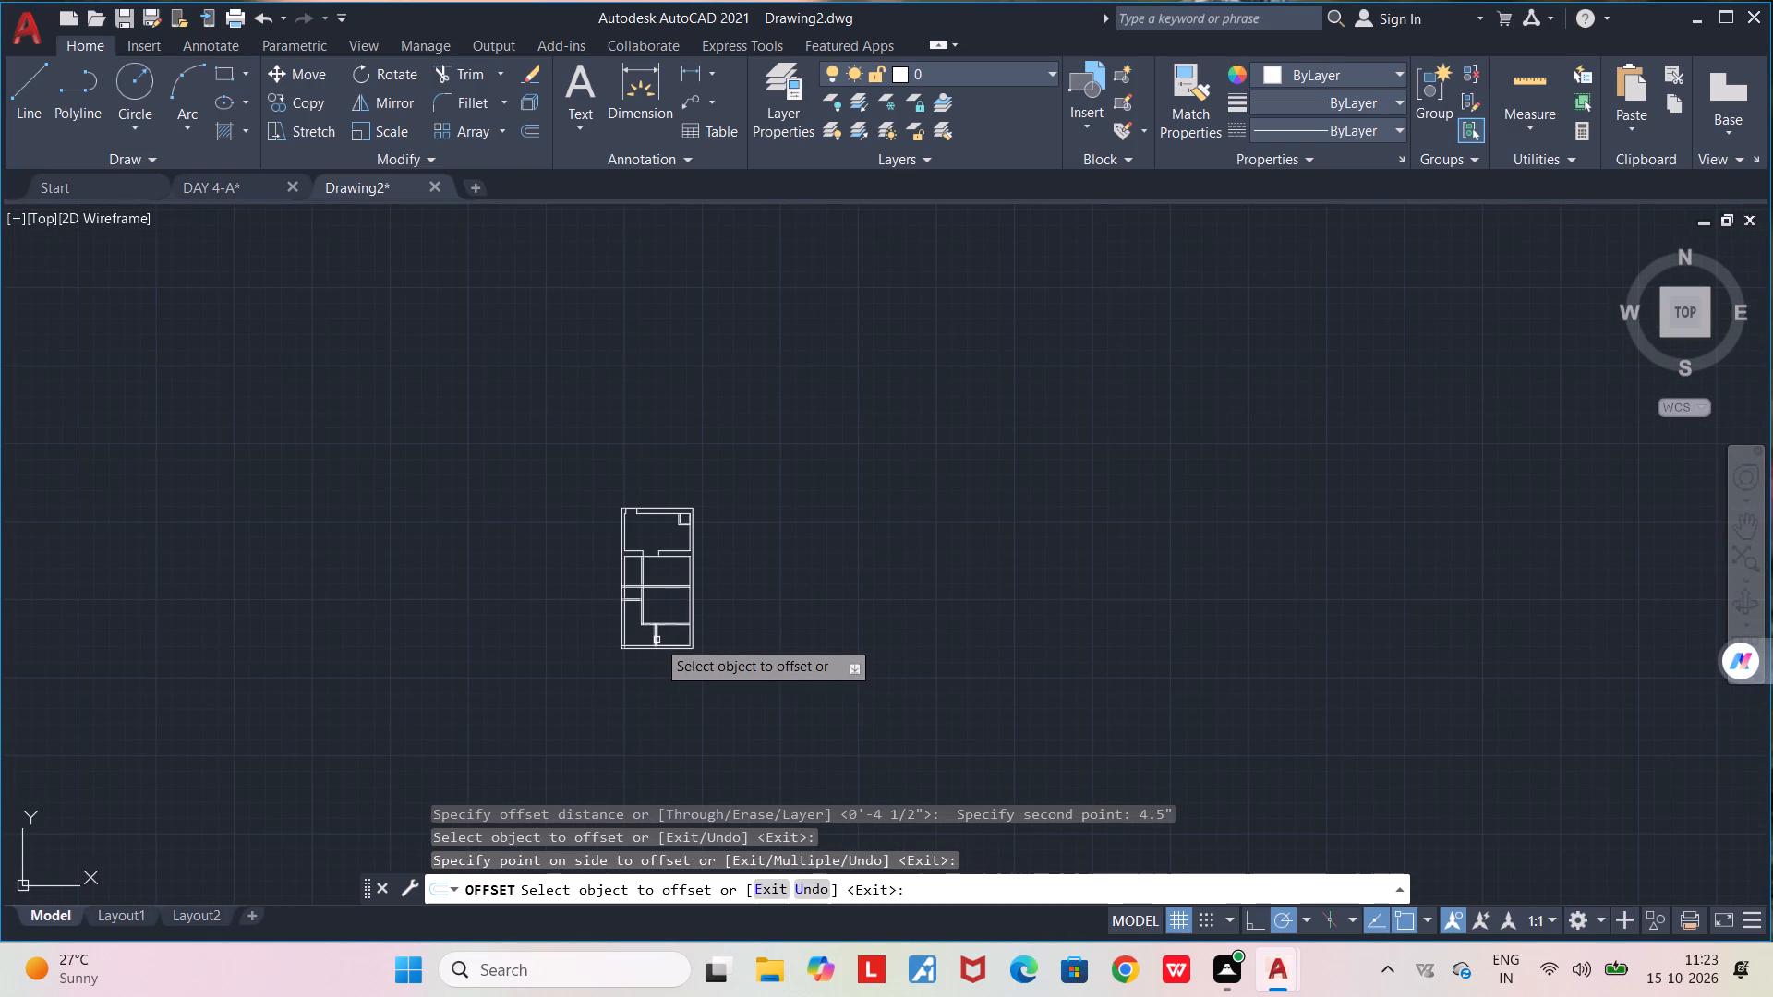
key("space")
Review the bottom divider wall and the upper room's walls, corner shaft and openings.
middle_click_drag(657, 640, 944, 610)
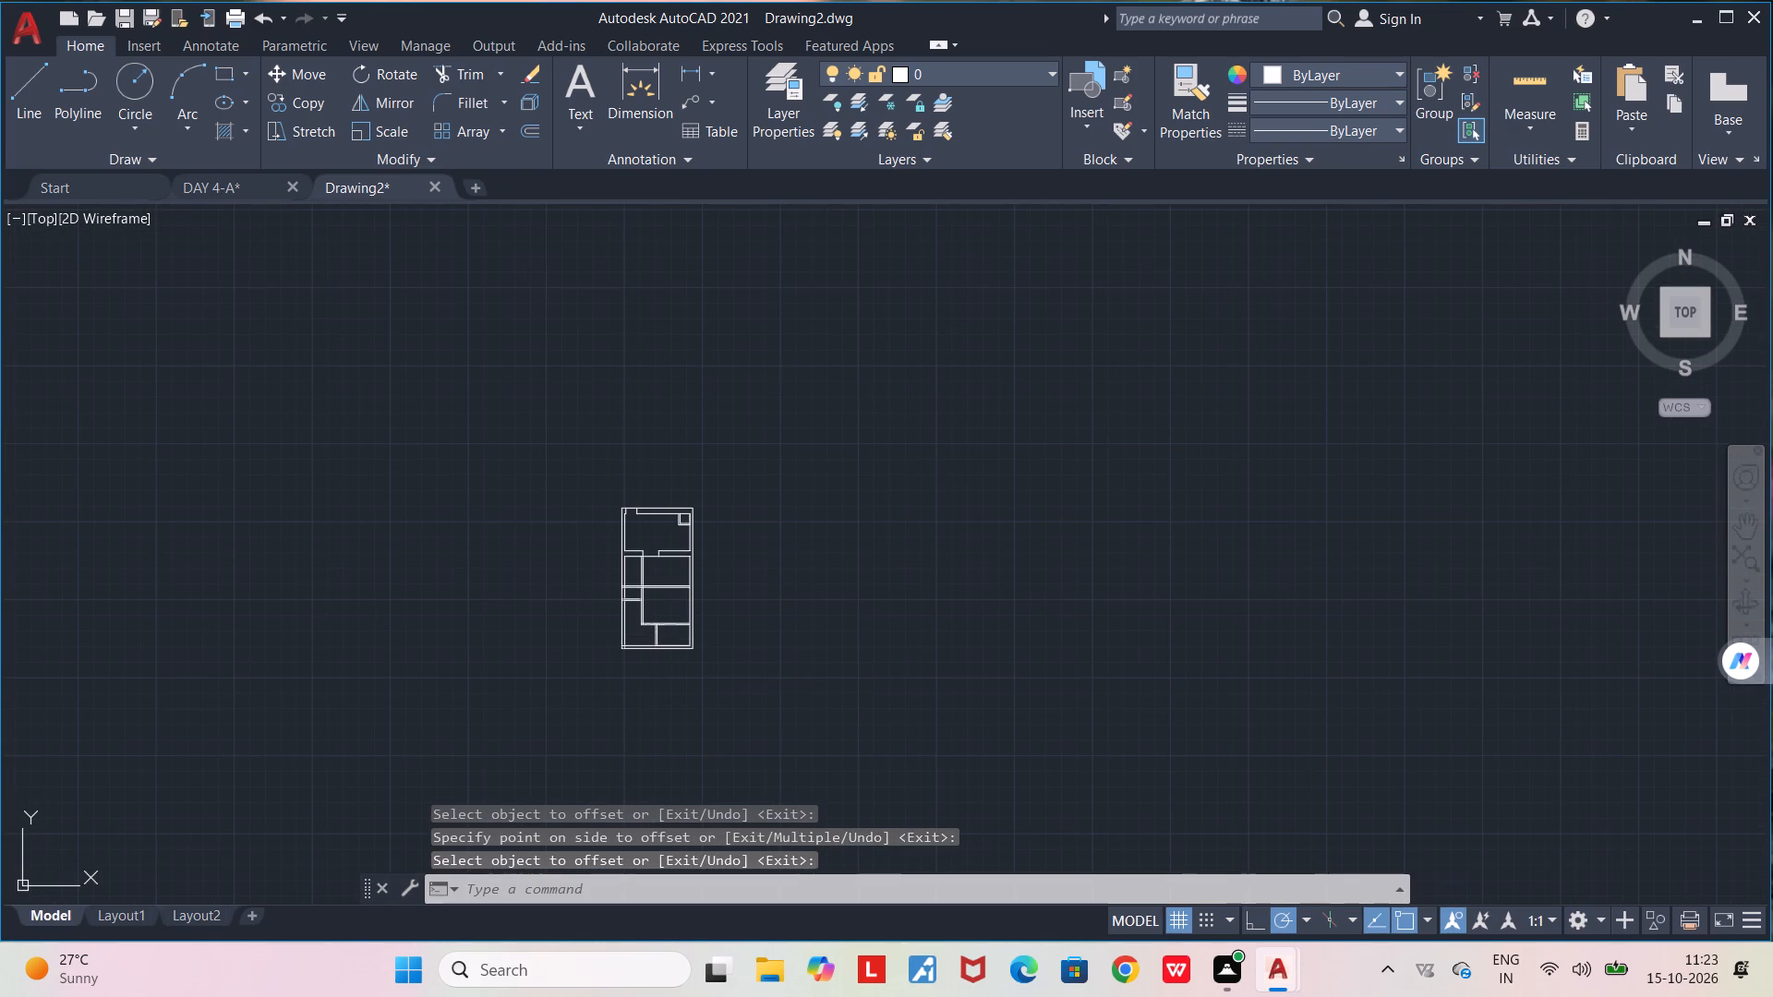
middle_click_drag(617, 605, 713, 596)
scroll(726, 610, "up", 3)
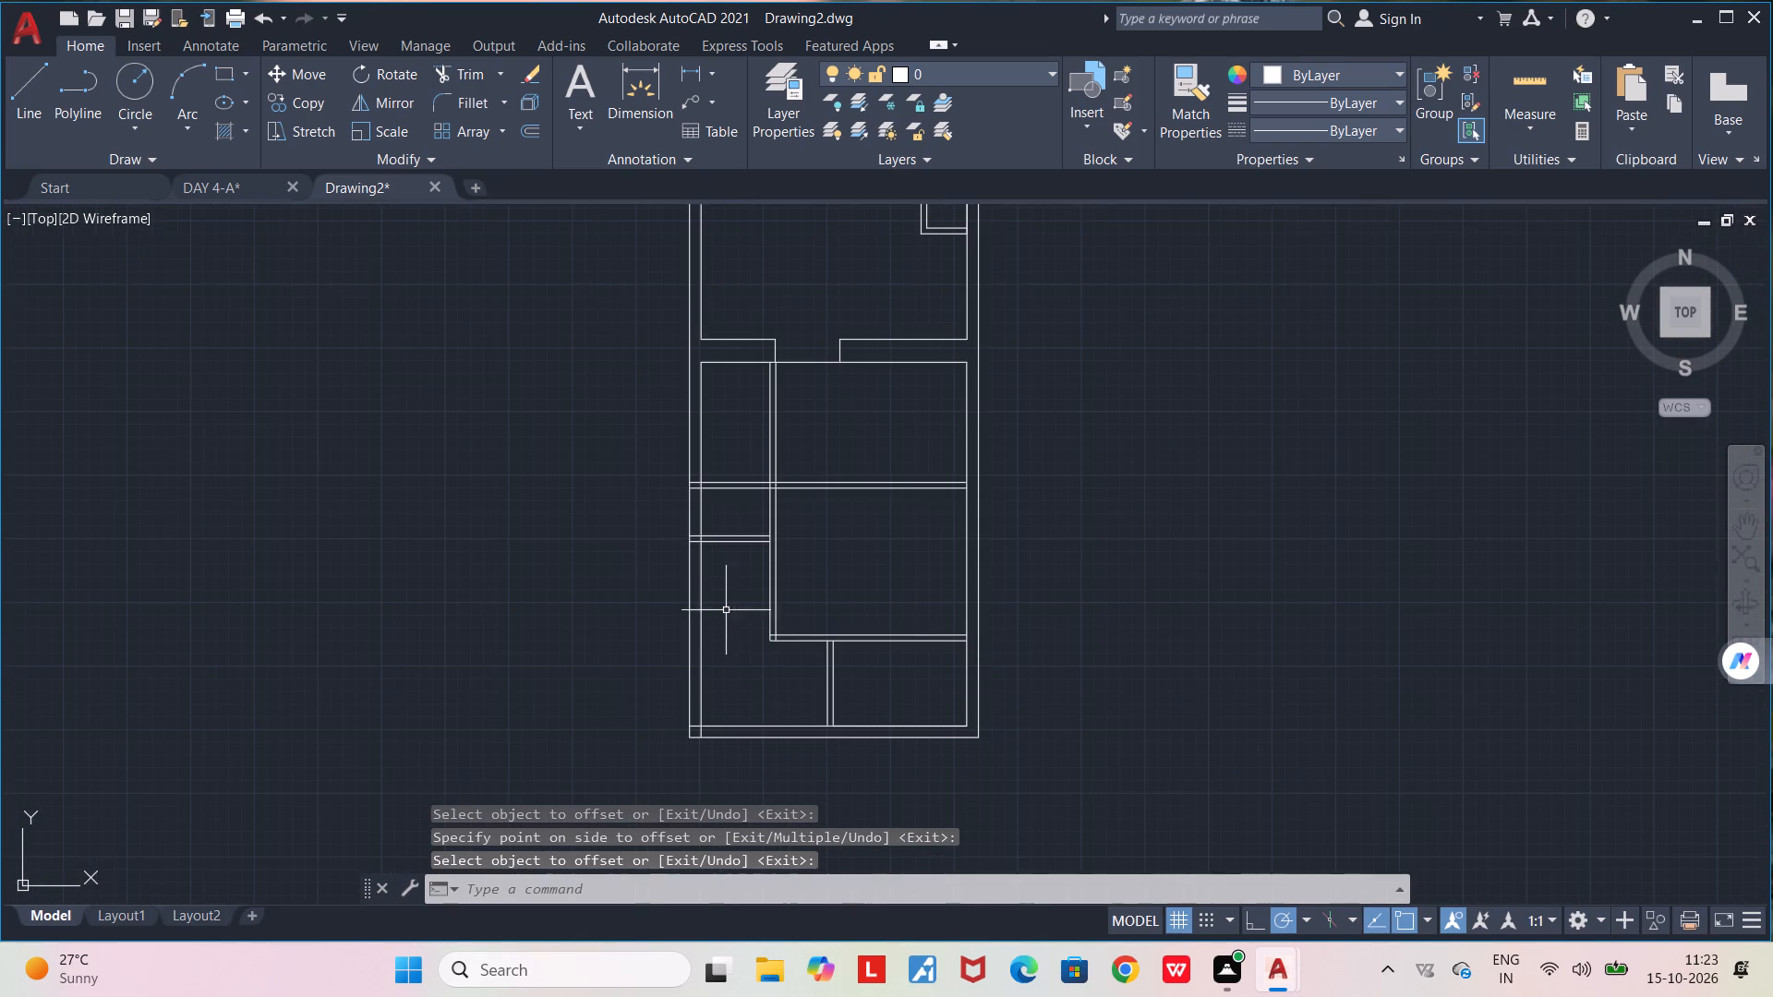
scroll(786, 687, "up", 2)
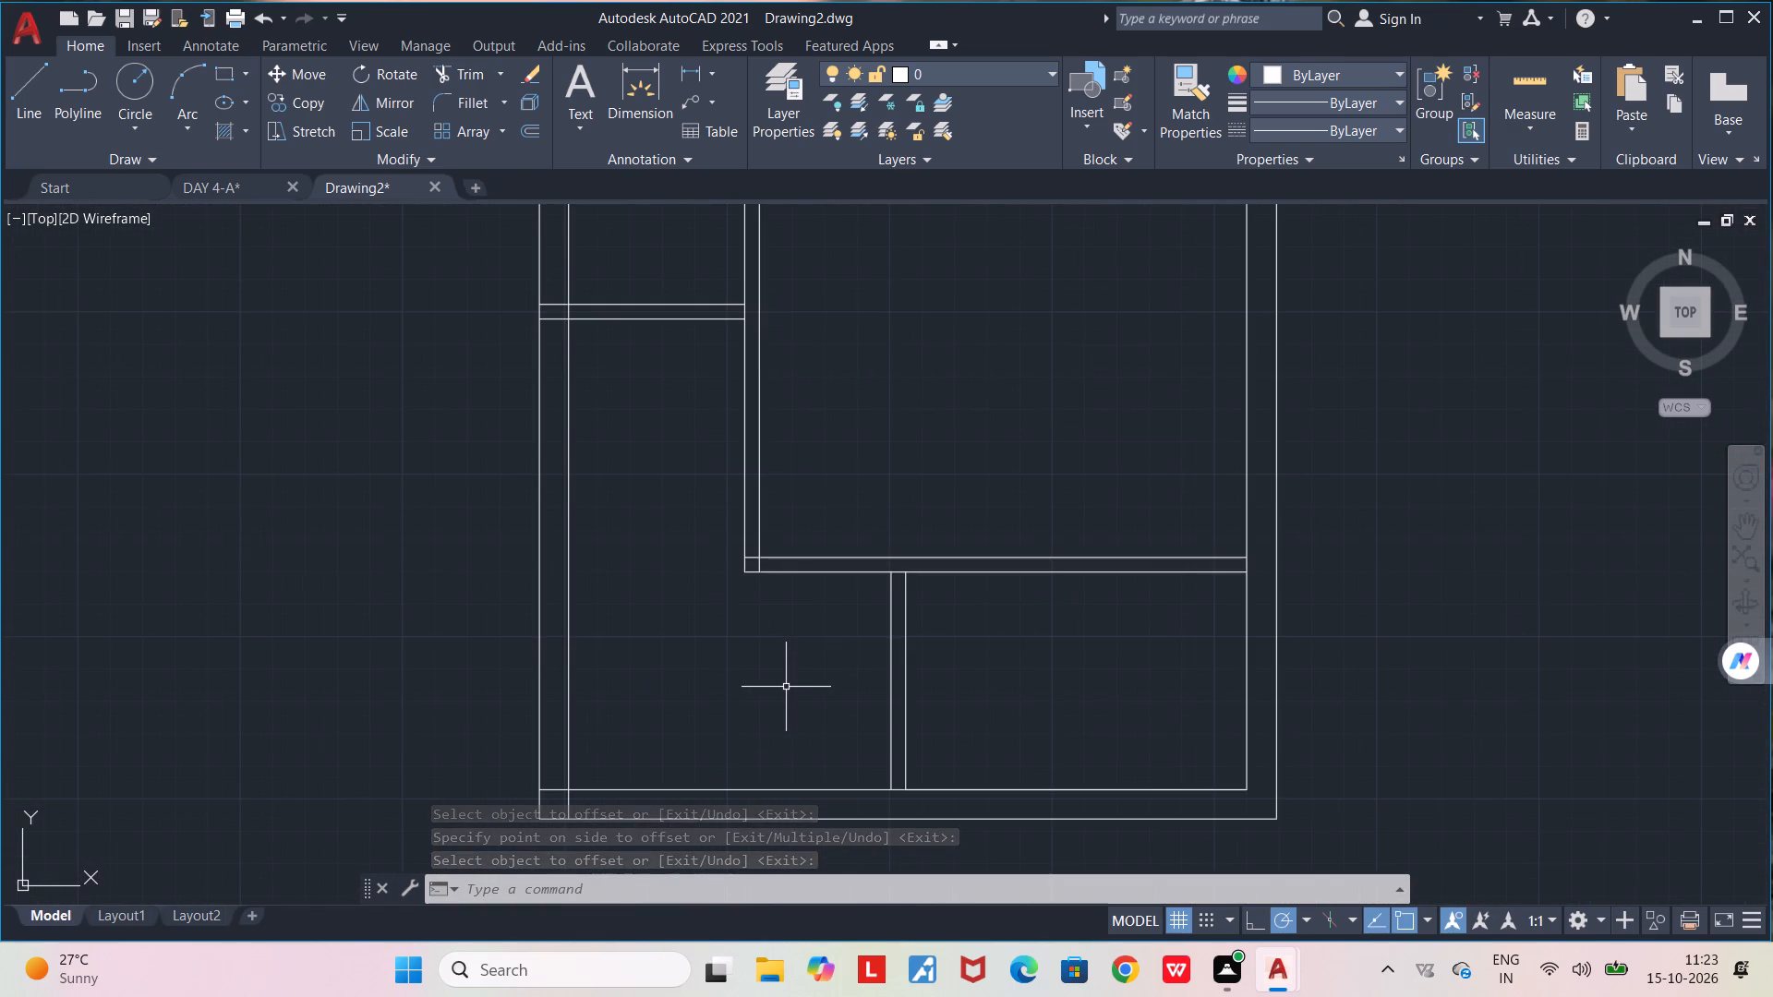
middle_click_drag(890, 689, 956, 671)
scroll(950, 668, "down", 2)
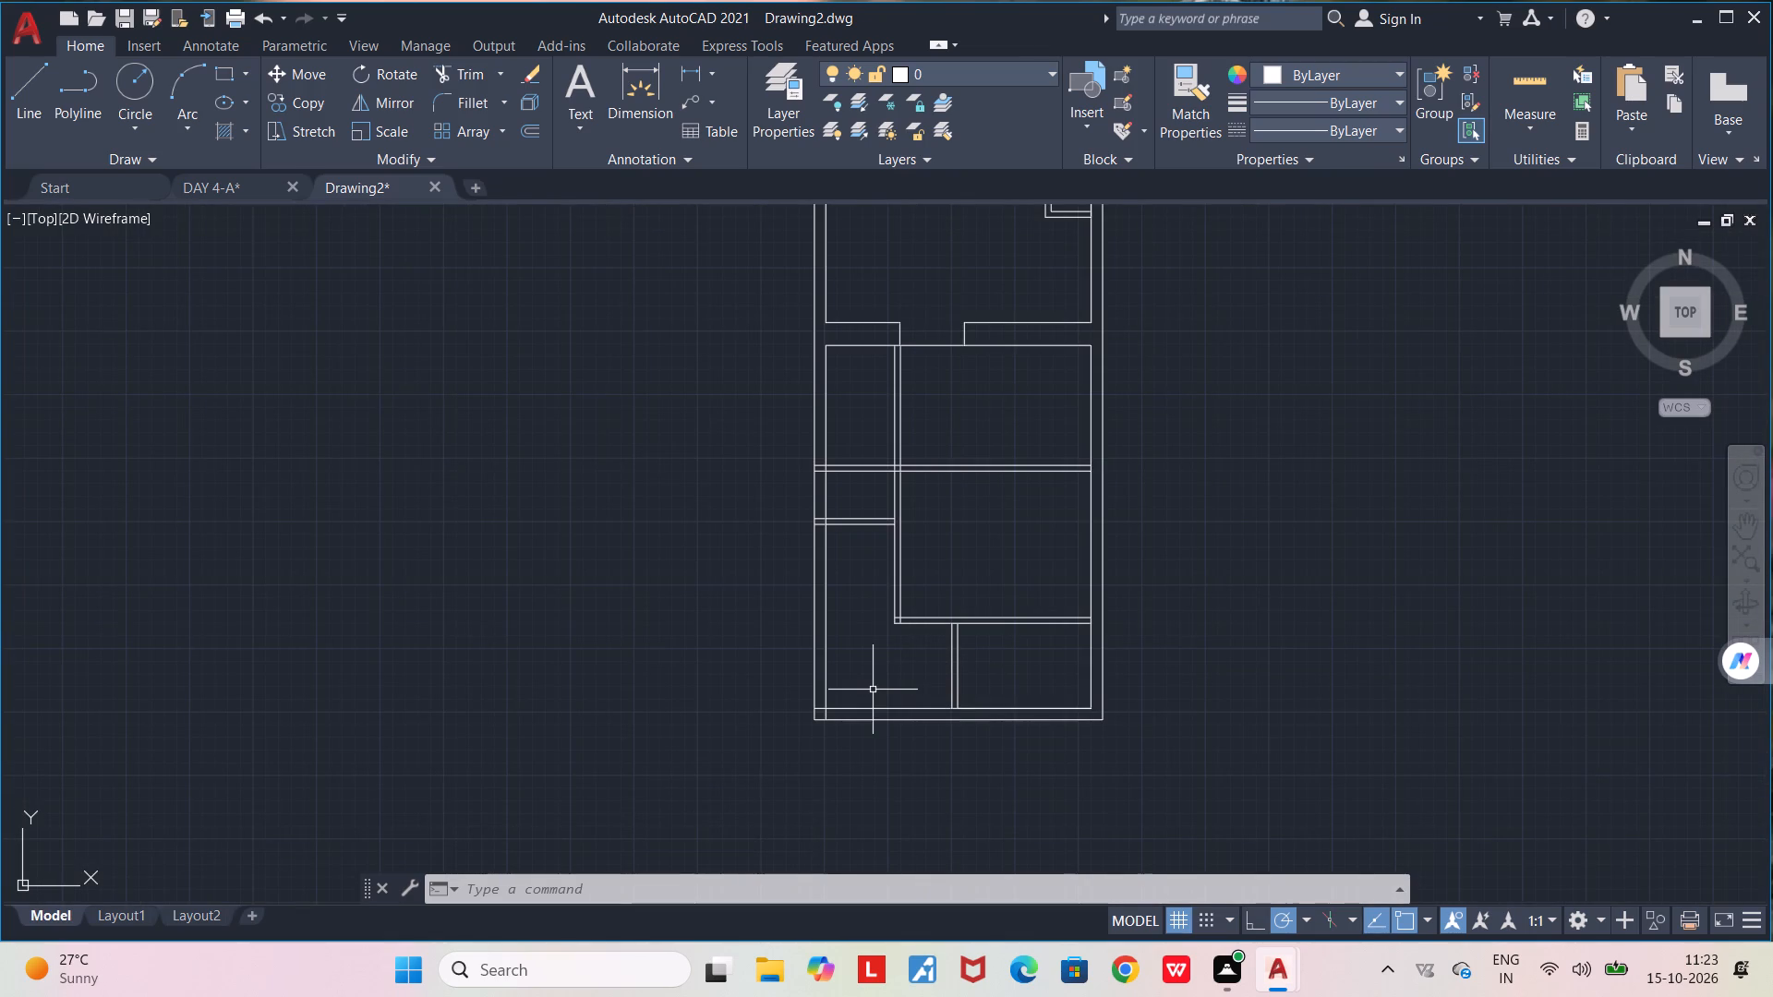
middle_click_drag(1021, 530, 1012, 661)
scroll(1012, 661, "down", 2)
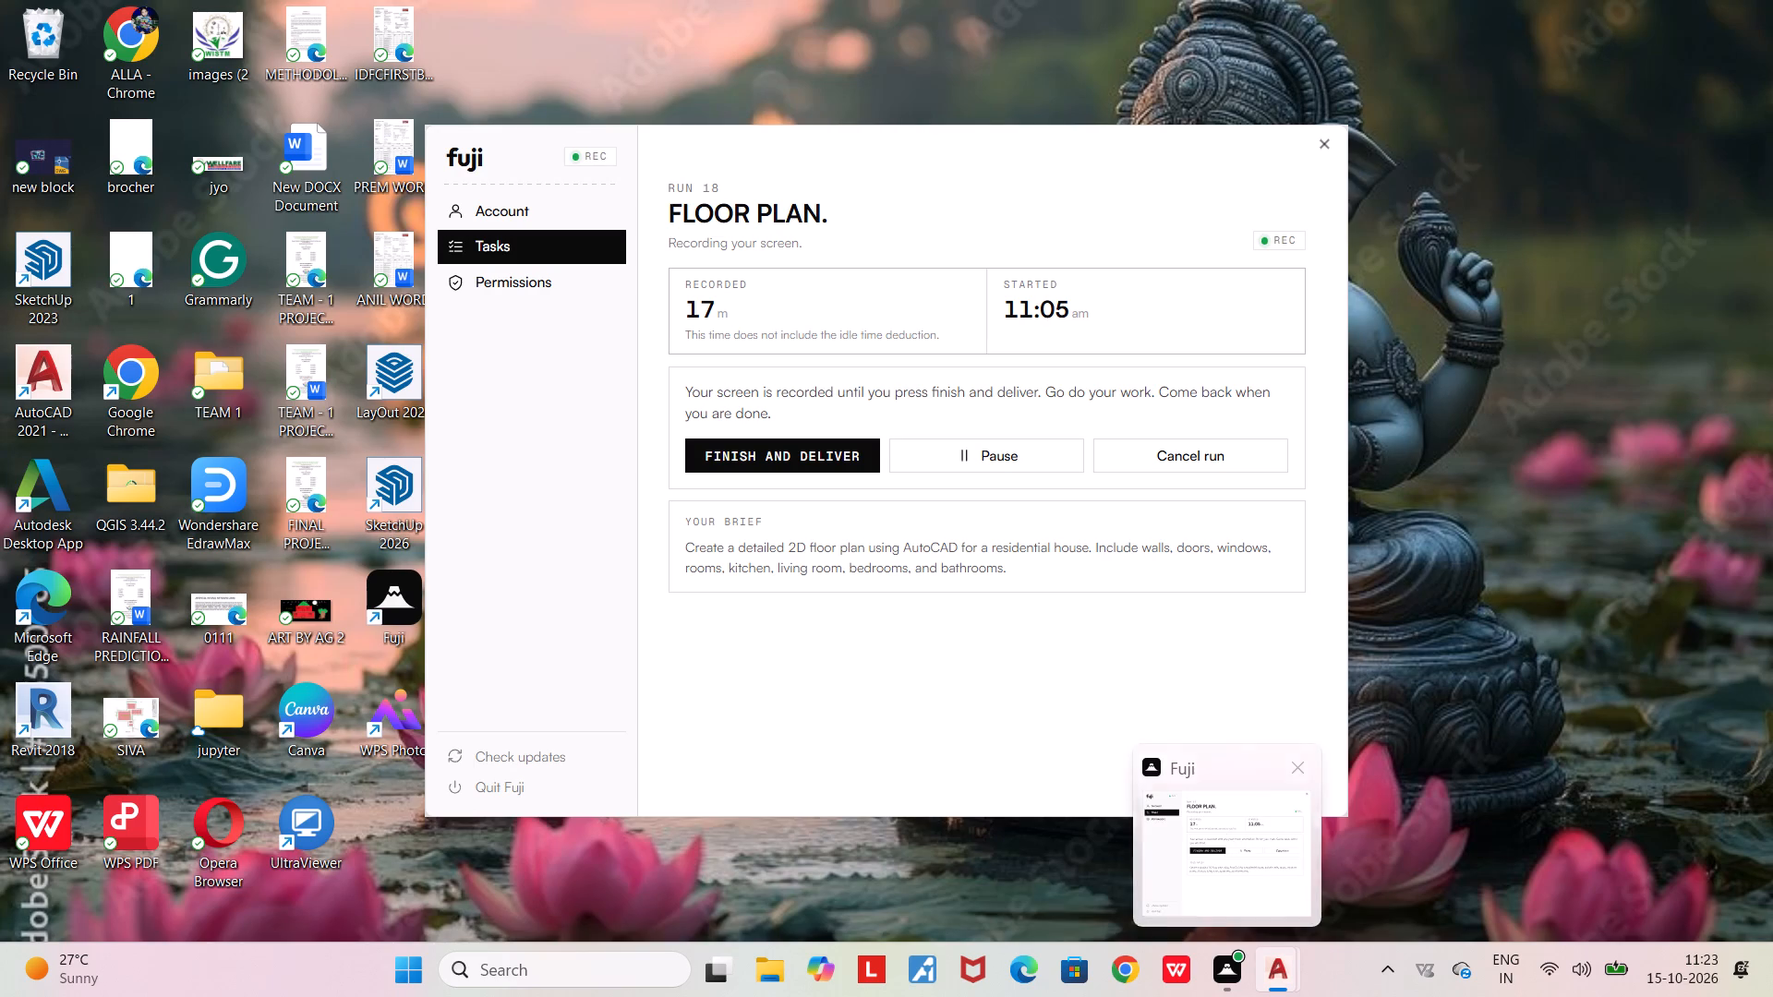
scroll(1016, 569, "up", 2)
scroll(924, 501, "up", 2)
middle_click_drag(878, 560, 770, 605)
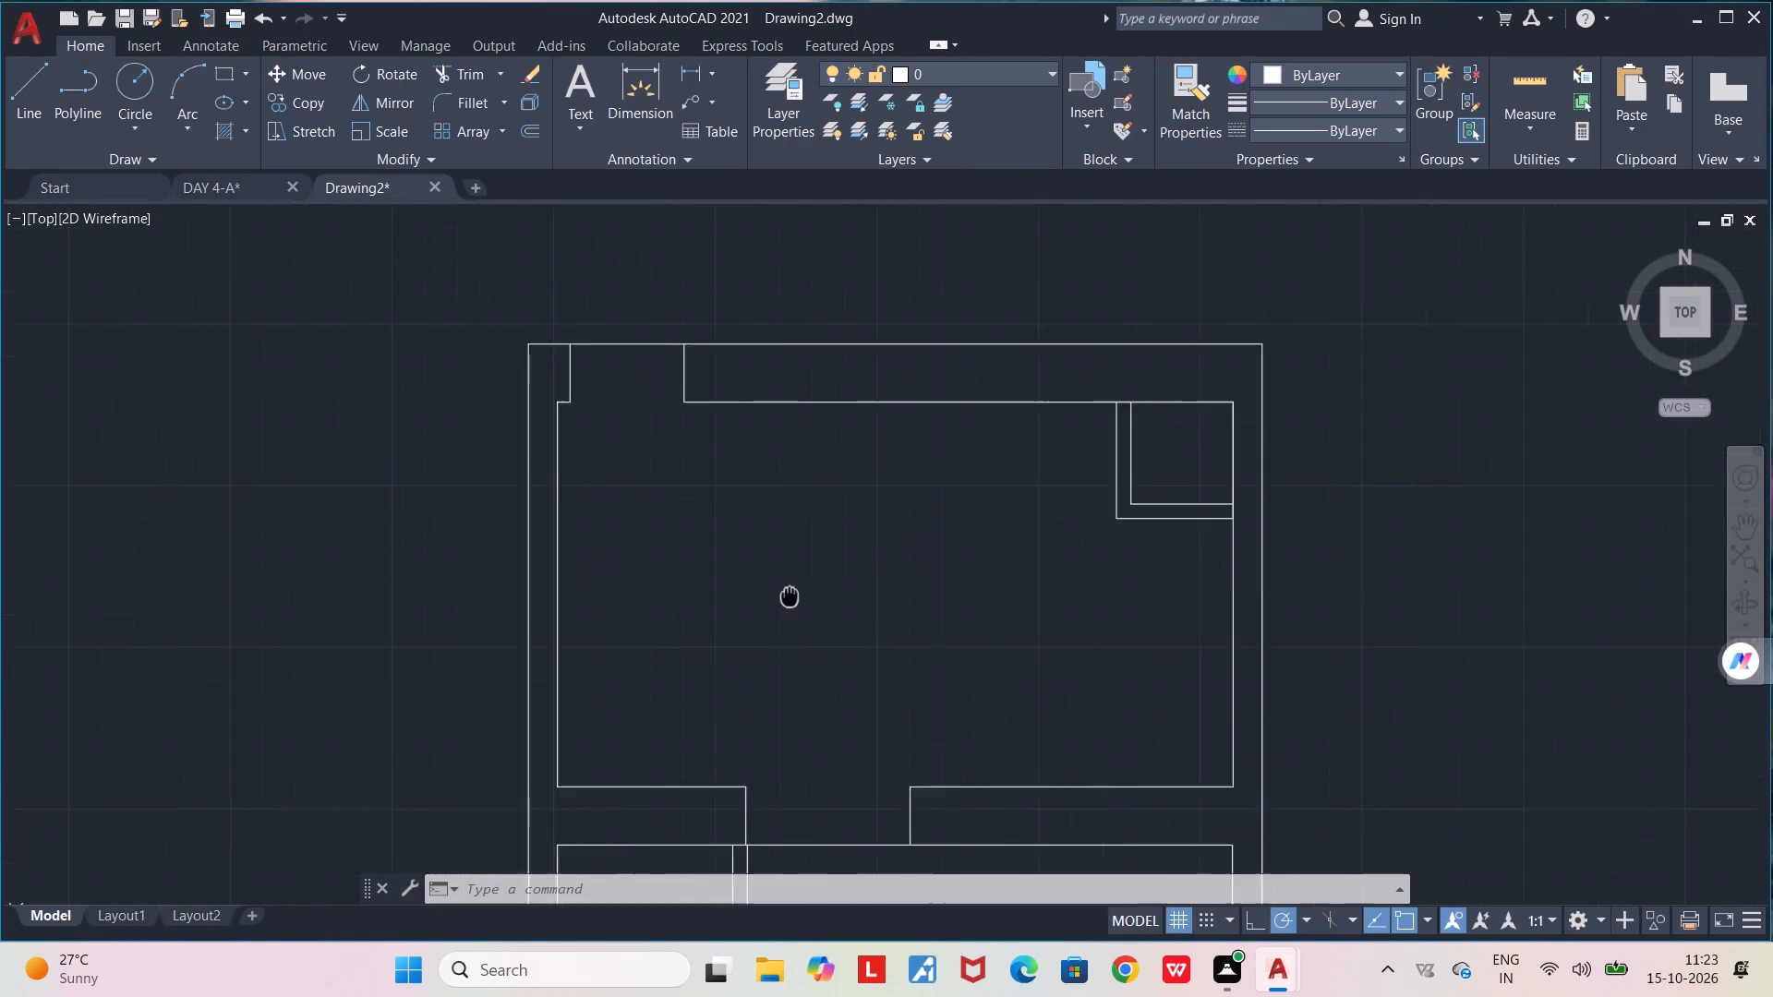
middle_click_drag(770, 605, 710, 495)
scroll(710, 495, "down", 1)
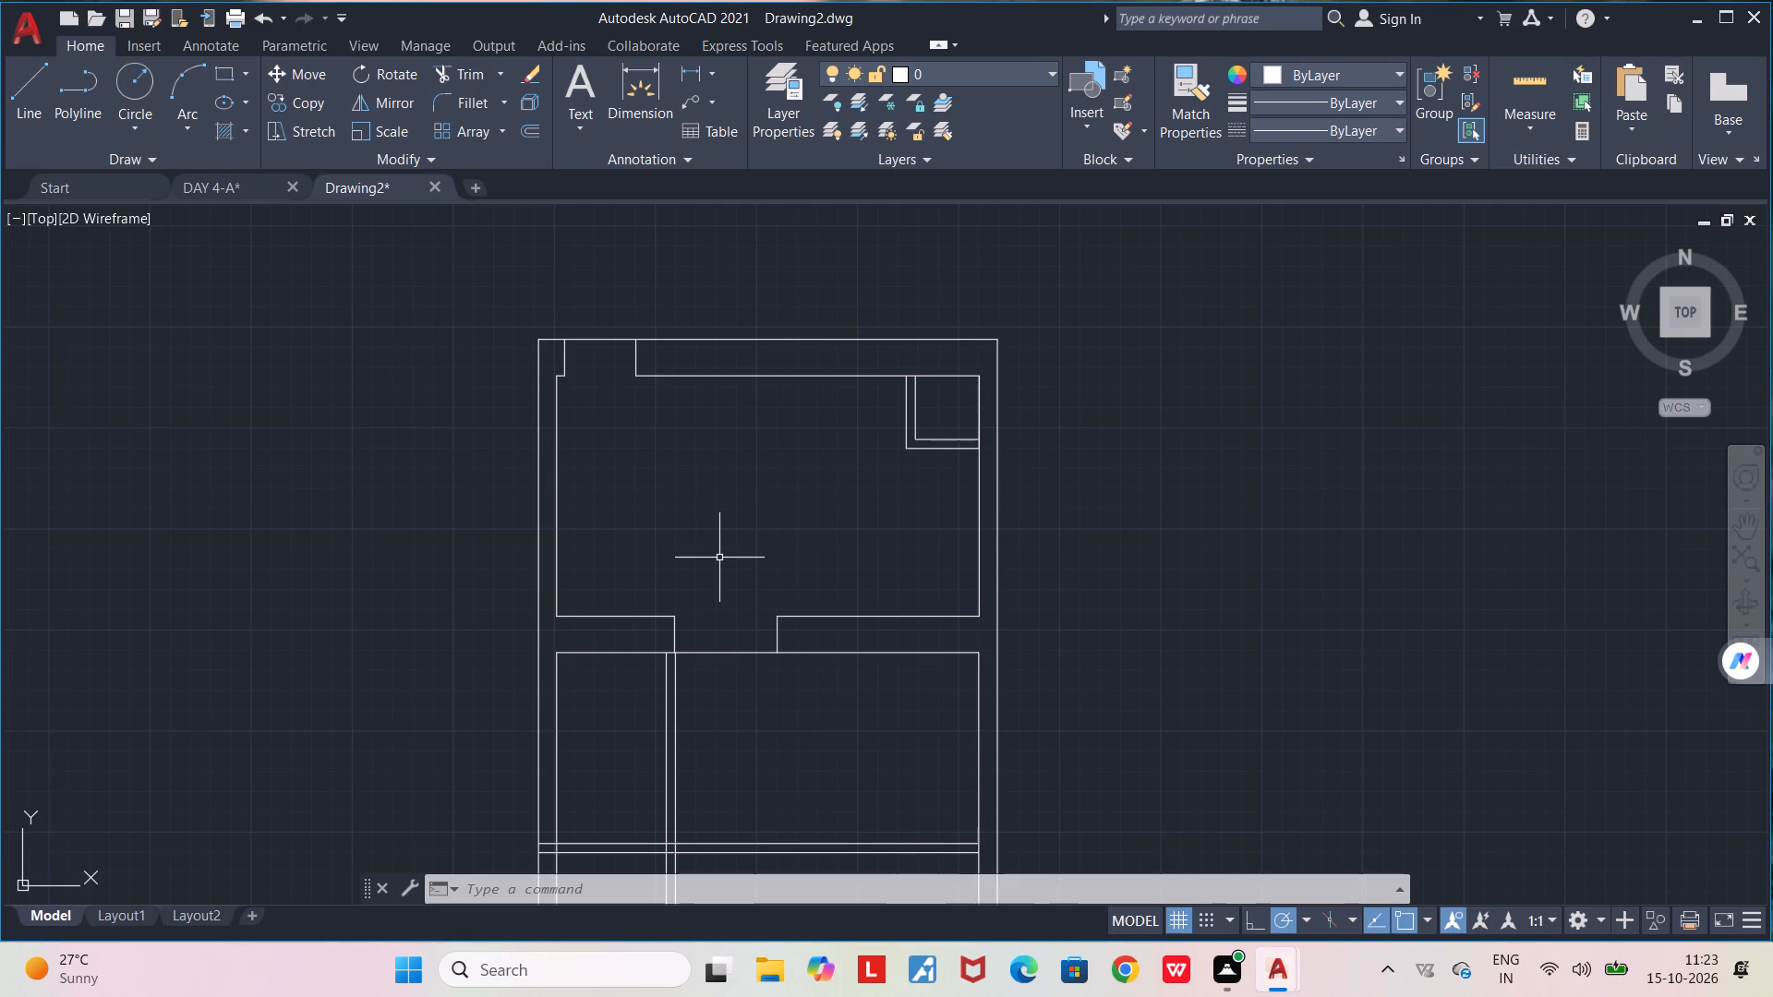
scroll(719, 559, "up", 1)
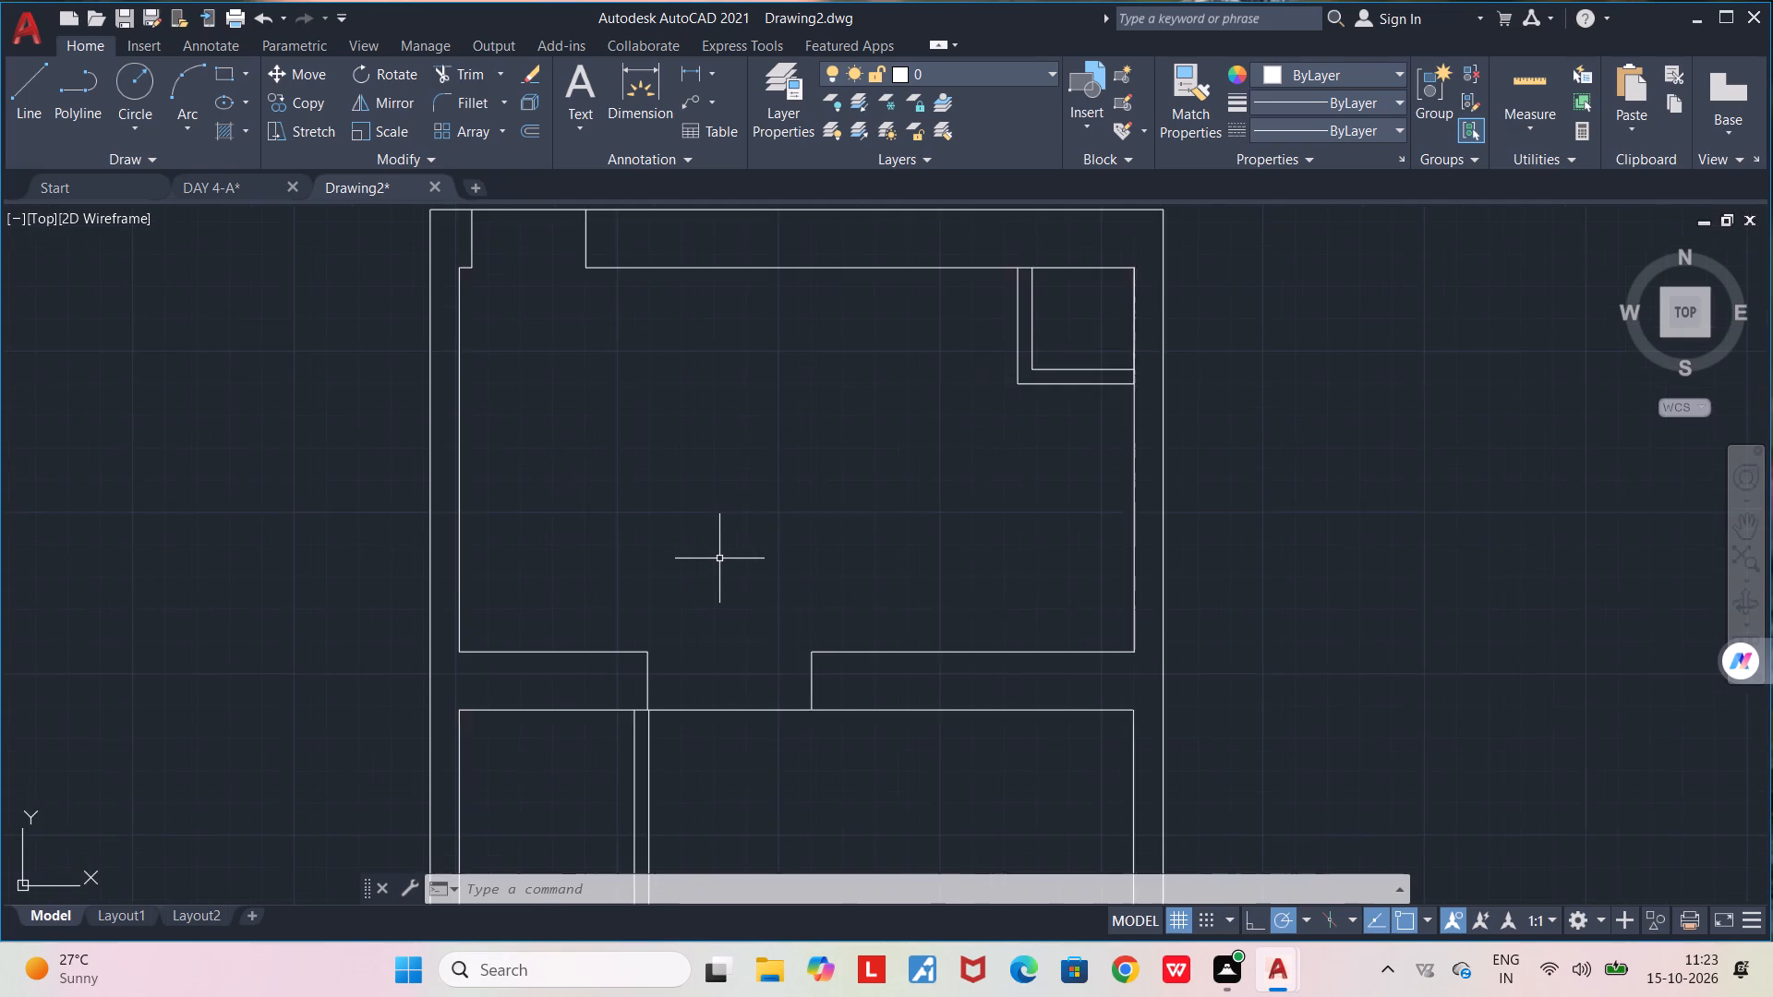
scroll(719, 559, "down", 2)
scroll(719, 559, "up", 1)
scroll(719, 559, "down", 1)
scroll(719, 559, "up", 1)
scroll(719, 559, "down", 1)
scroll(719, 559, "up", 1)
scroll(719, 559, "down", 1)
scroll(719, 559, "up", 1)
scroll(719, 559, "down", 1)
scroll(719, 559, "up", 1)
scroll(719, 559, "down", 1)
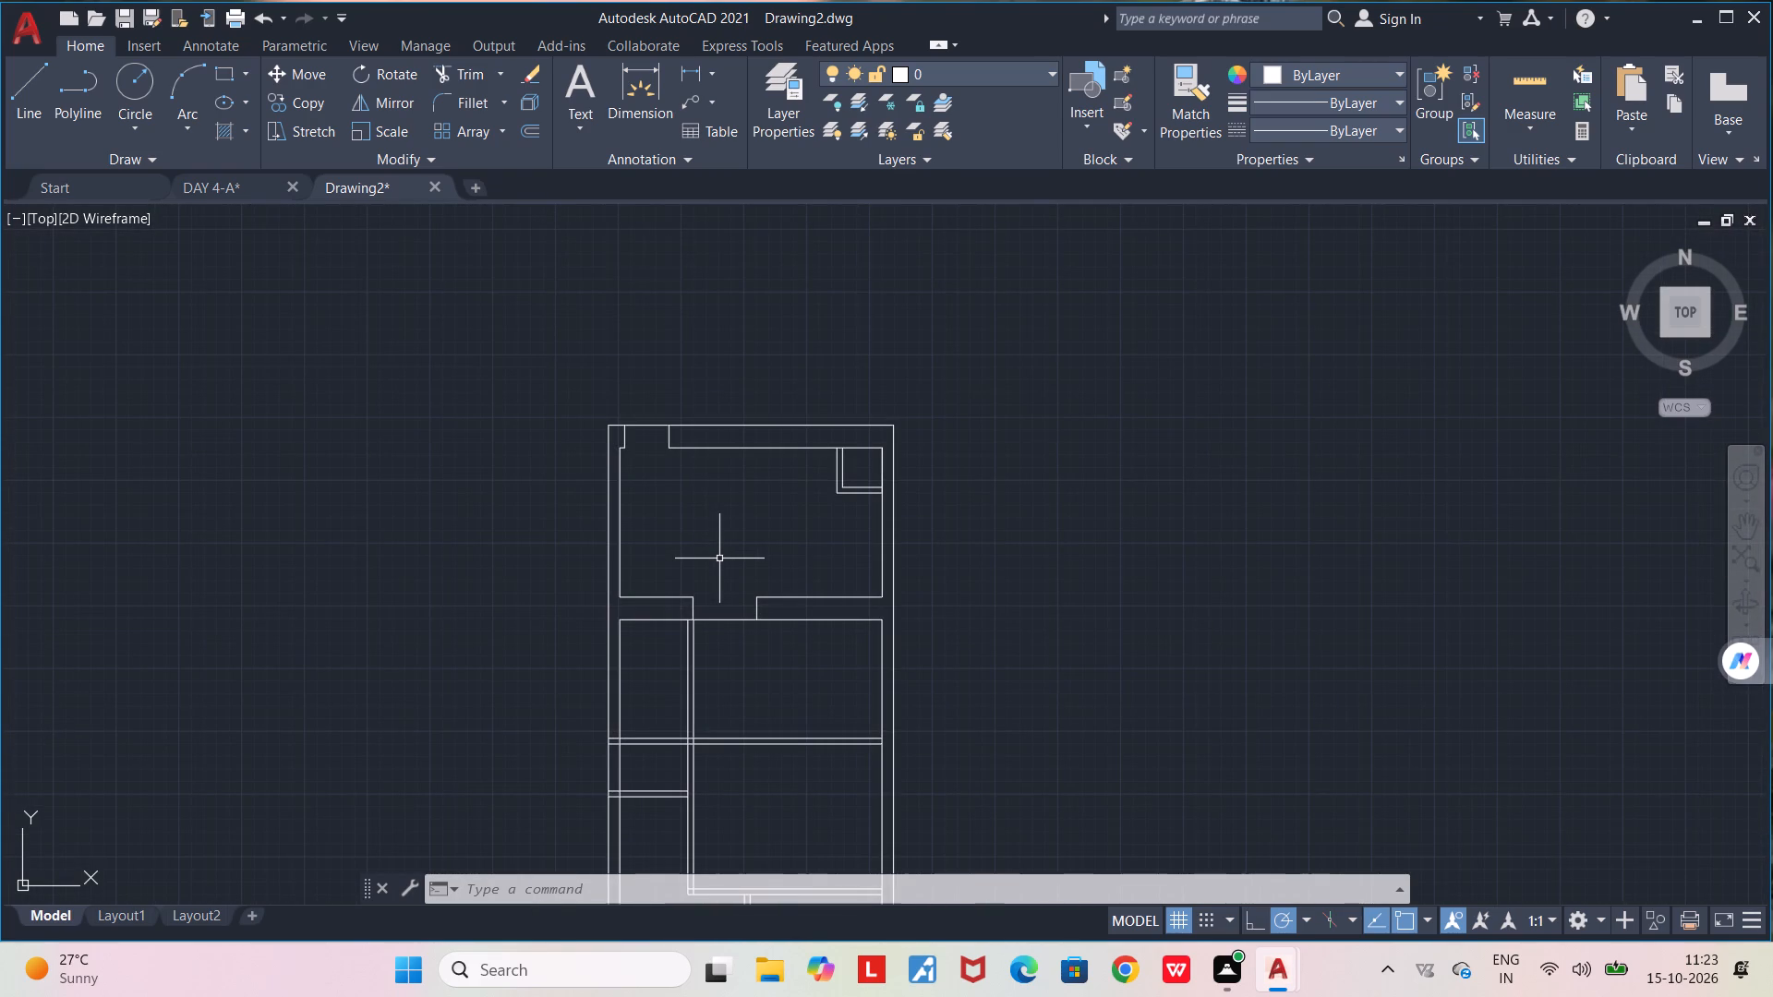
Draw a short horizontal line across the vertical partition between the two rooms just below the 18" cross partition.
middle_click_drag(706, 653, 720, 540)
scroll(694, 587, "up", 2)
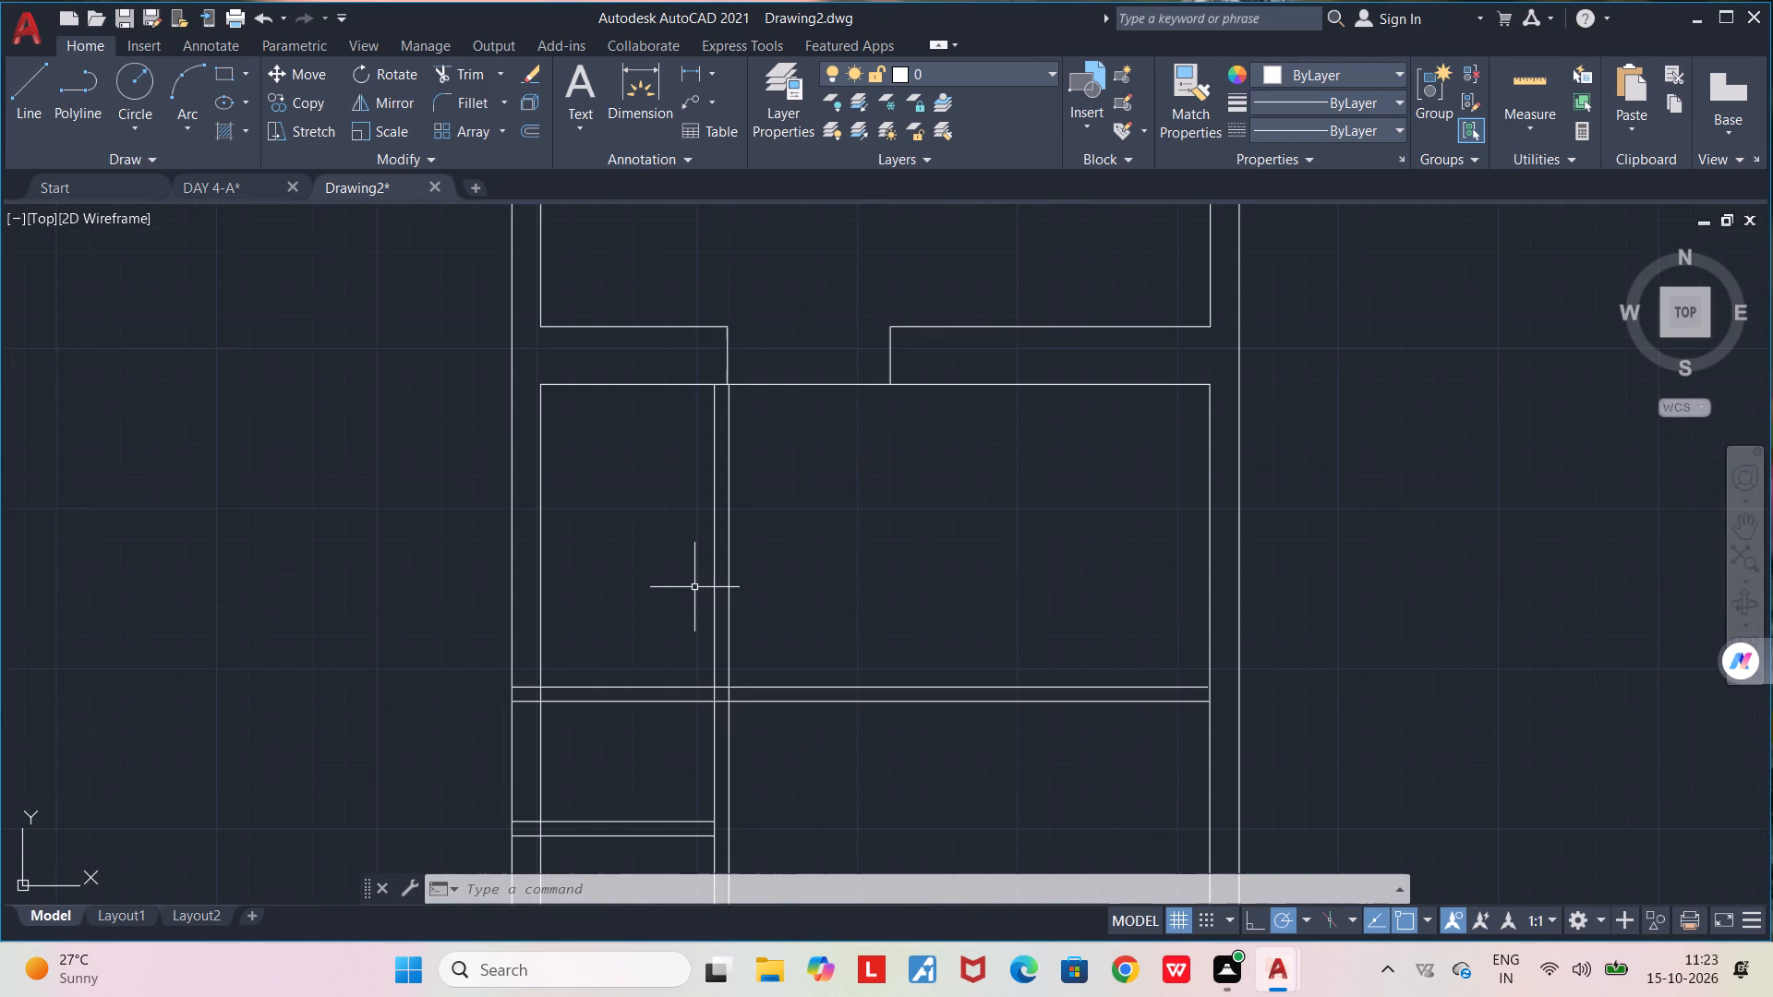
key("l")
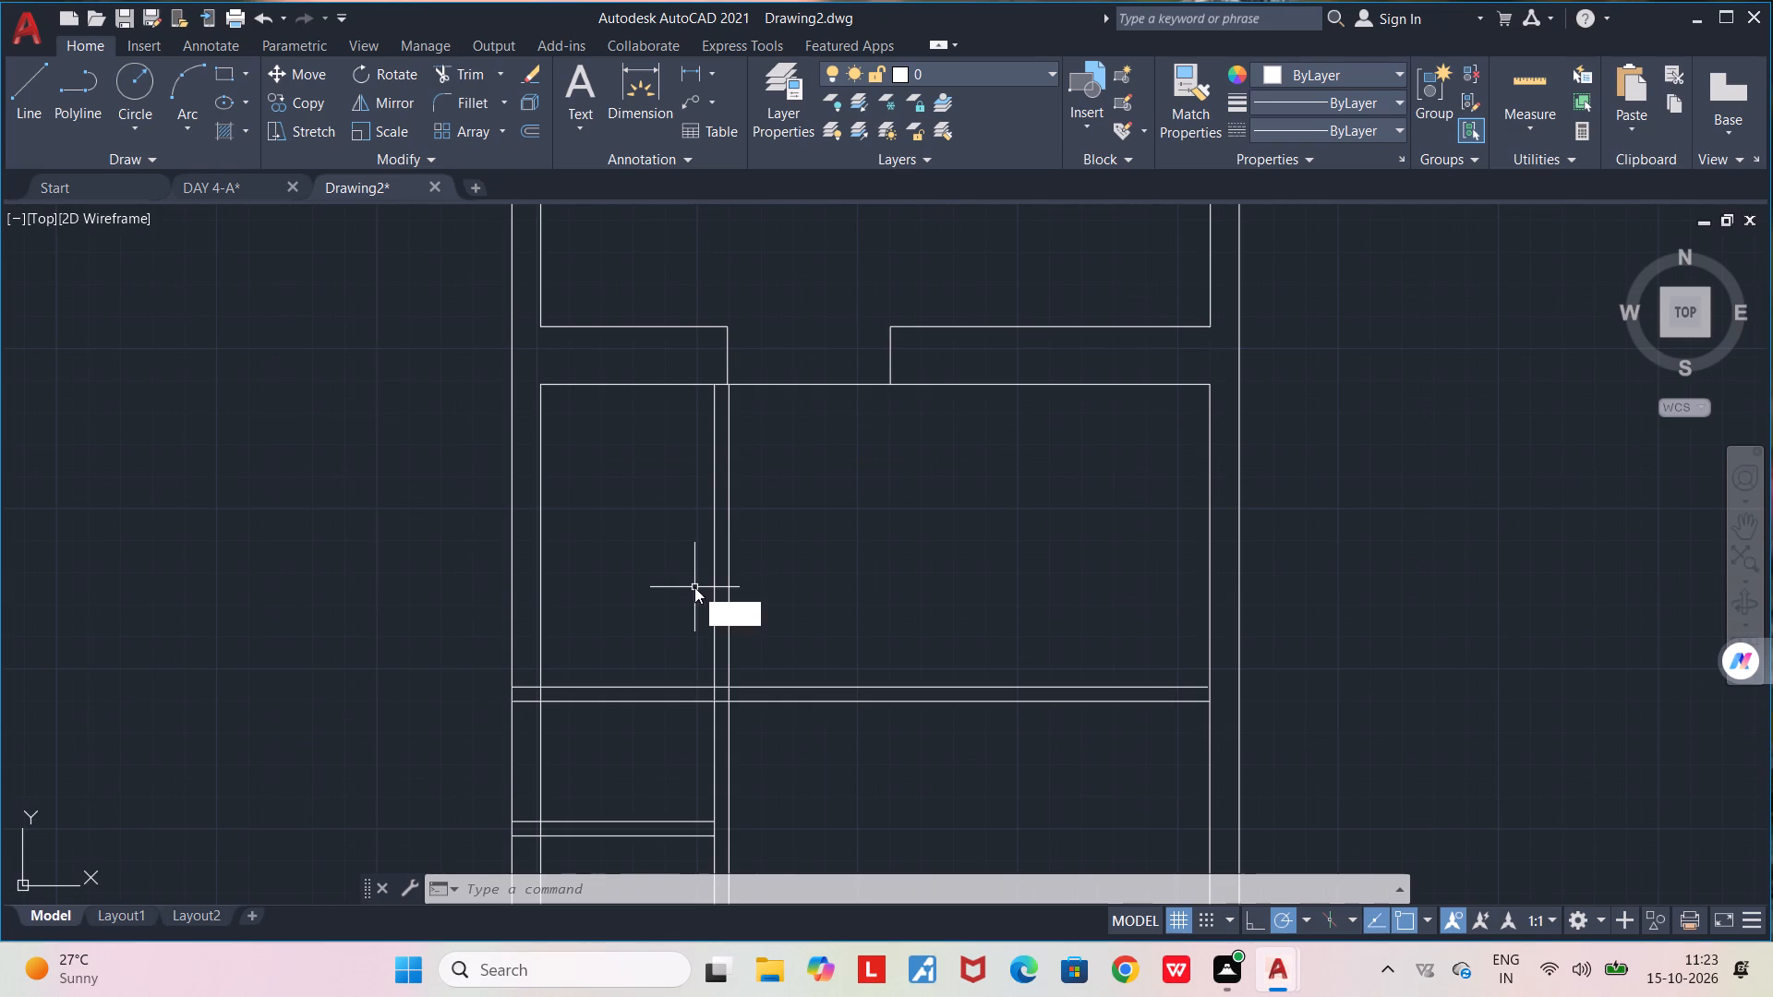
key("Return")
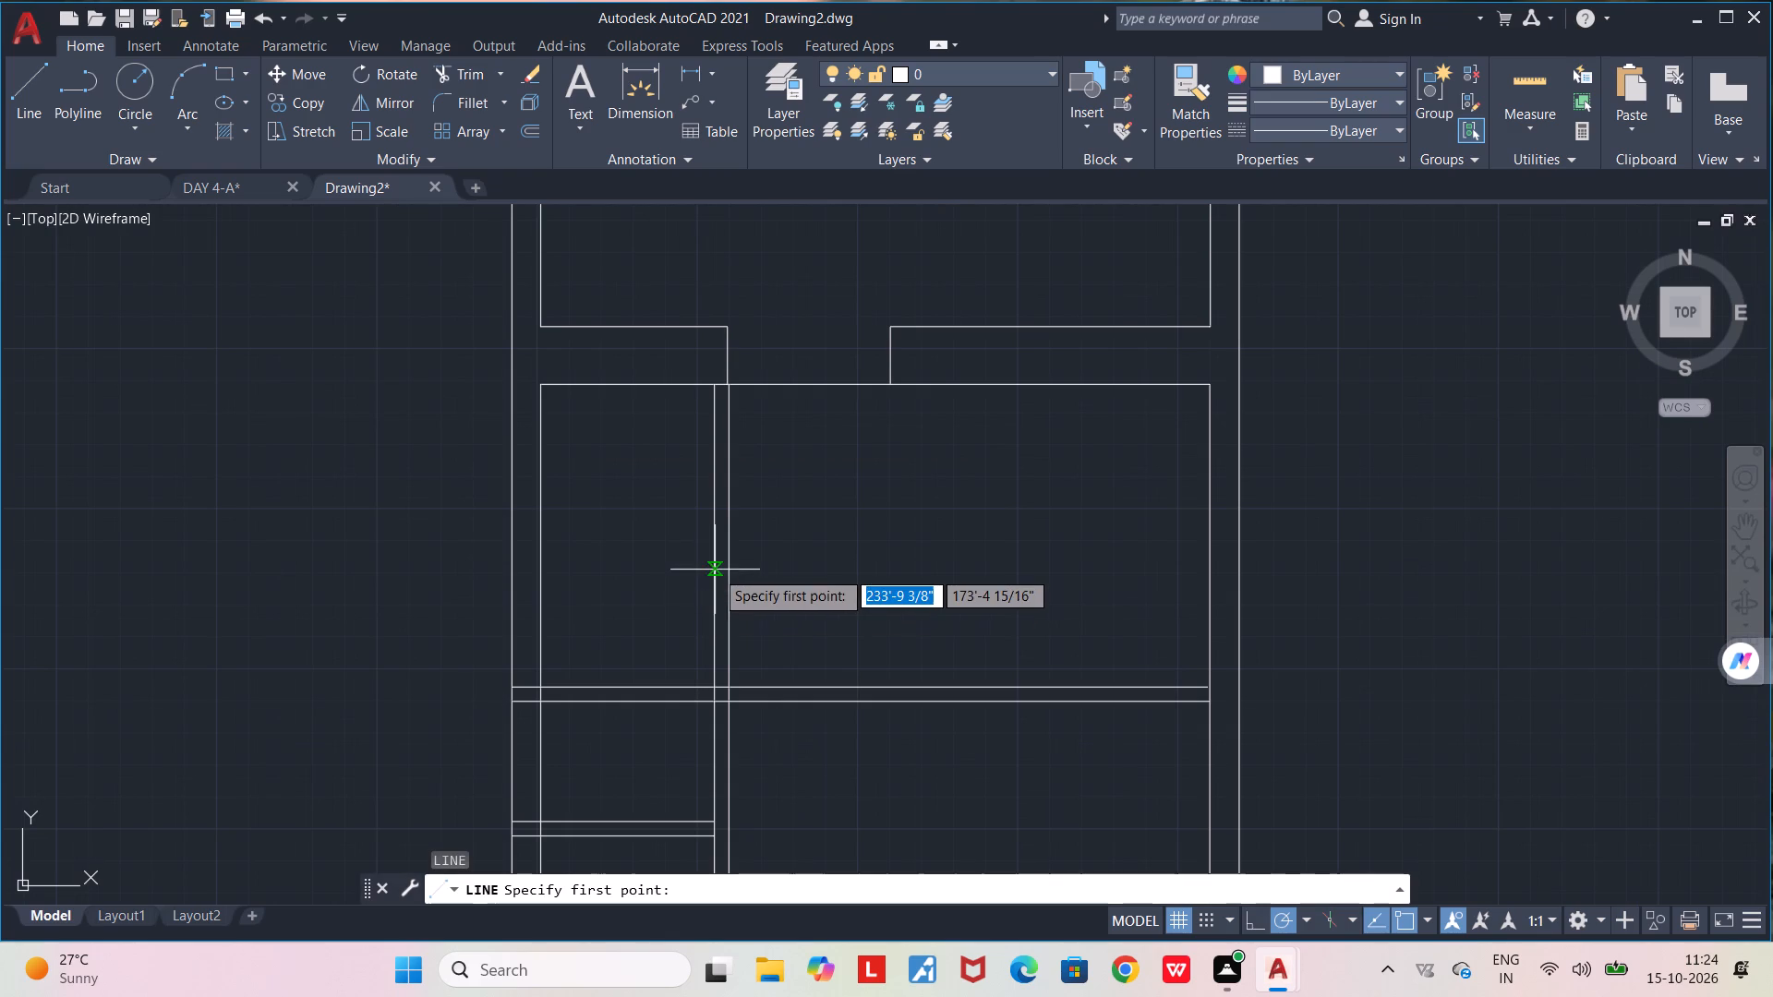
scroll(715, 570, "up", 2)
left_click(710, 567)
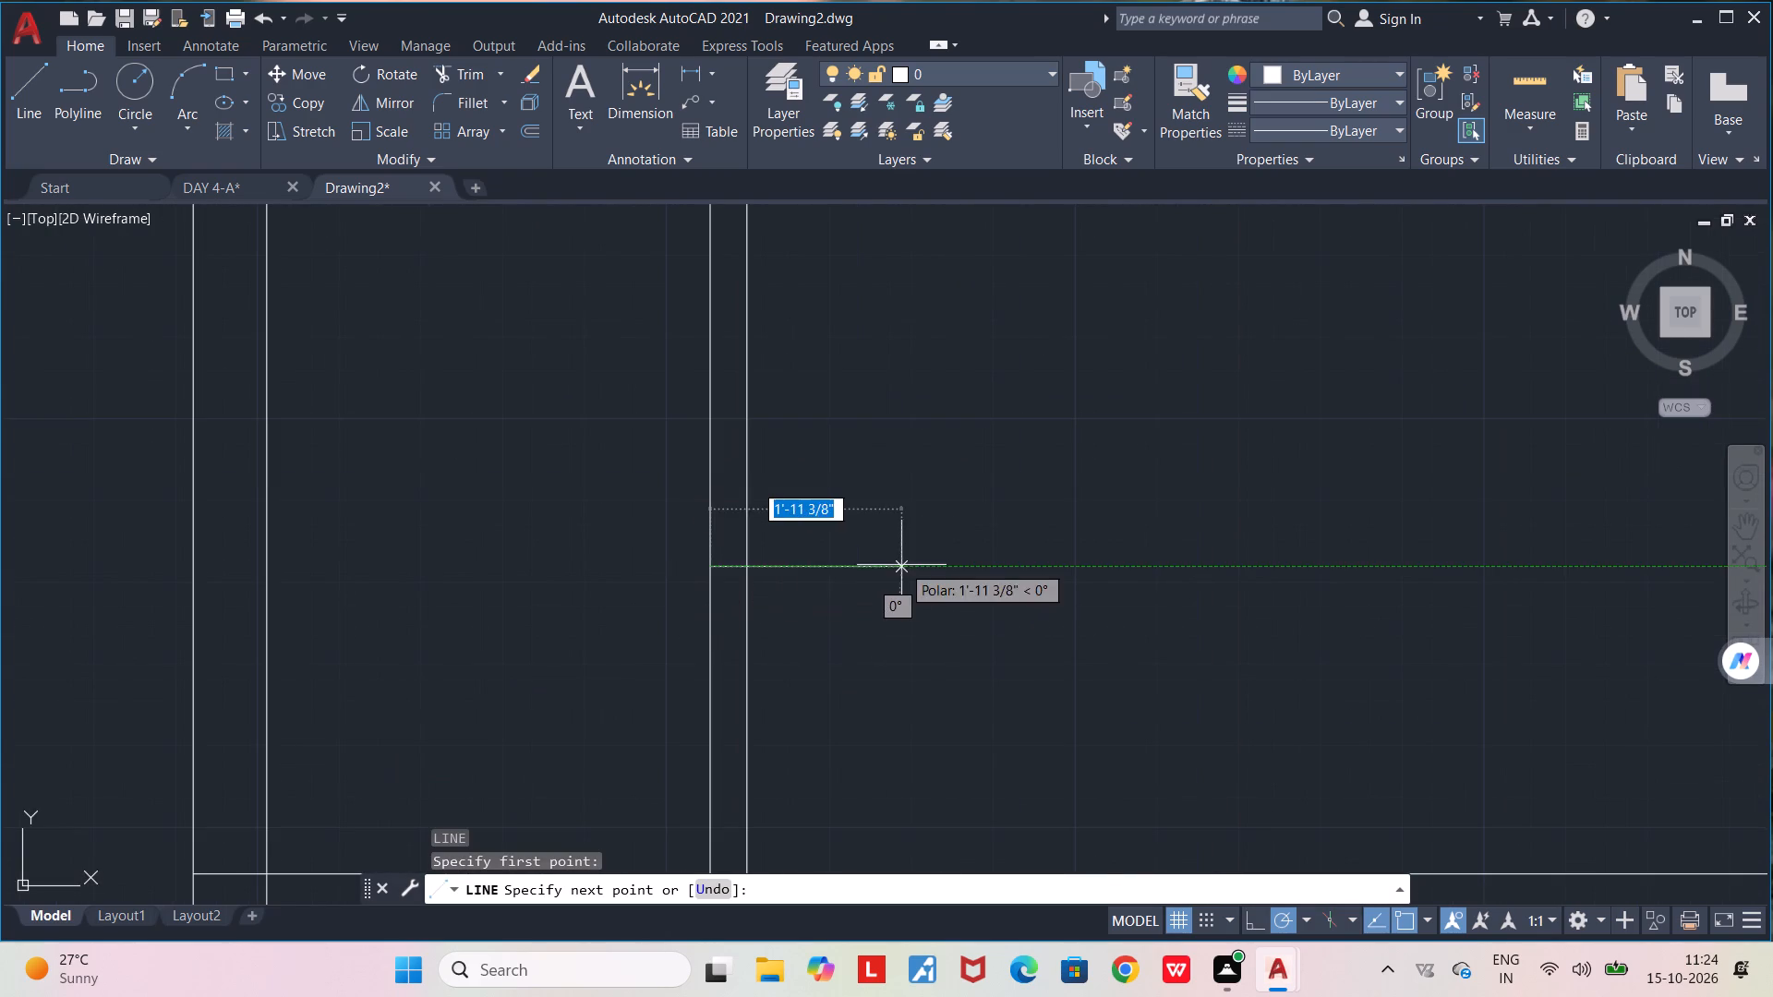
left_click(800, 570)
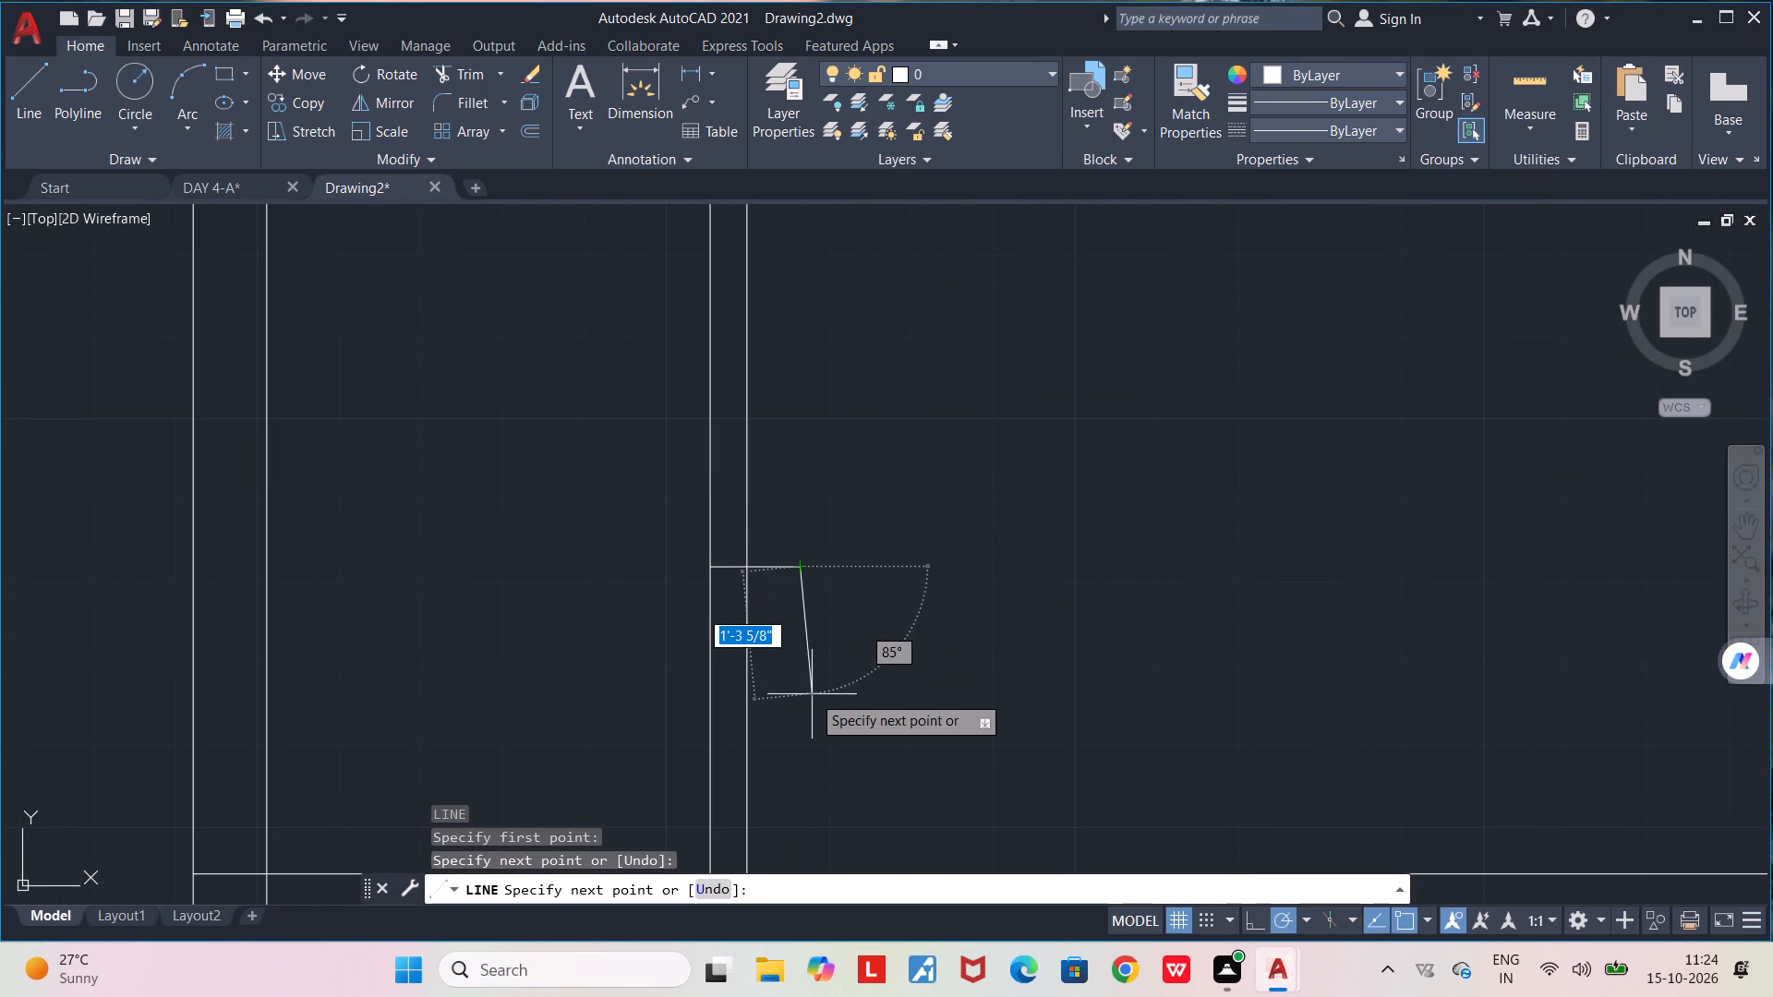
key("space")
Draw a second horizontal line about 6 1/2" long across the same vertical partition, just above the horizontal partition.
key("l")
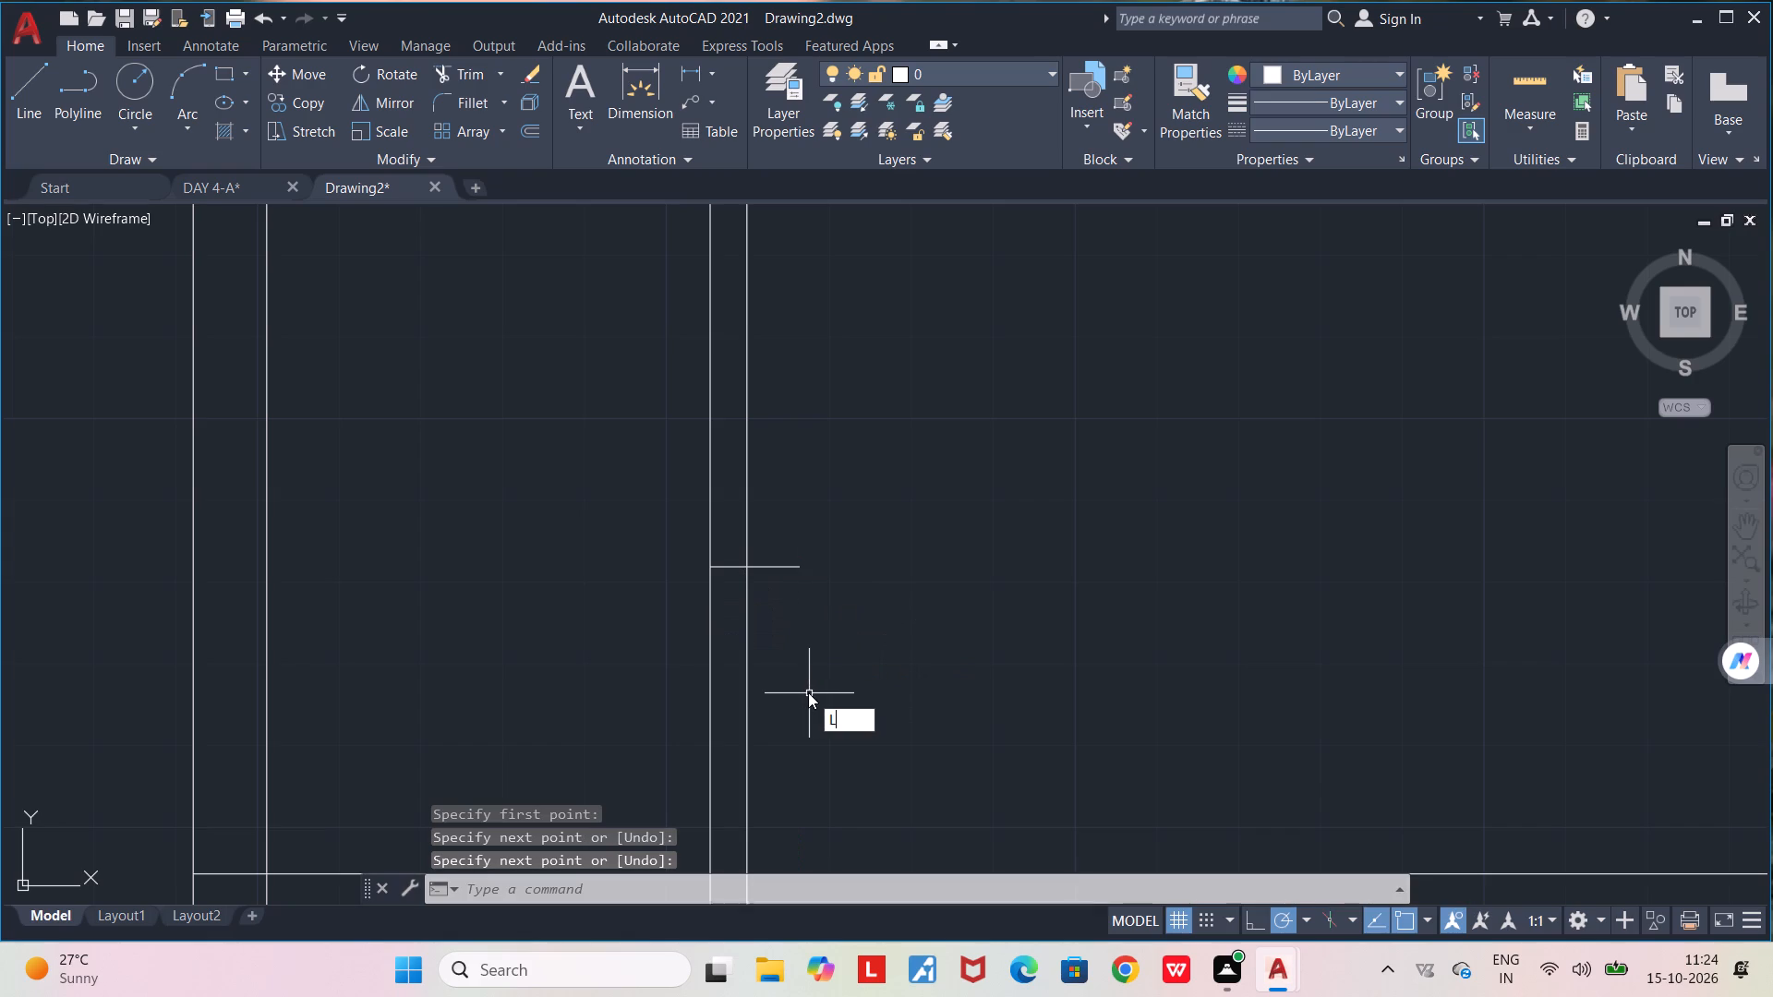
key("Return")
middle_click_drag(806, 691, 807, 547)
scroll(807, 547, "down", 1)
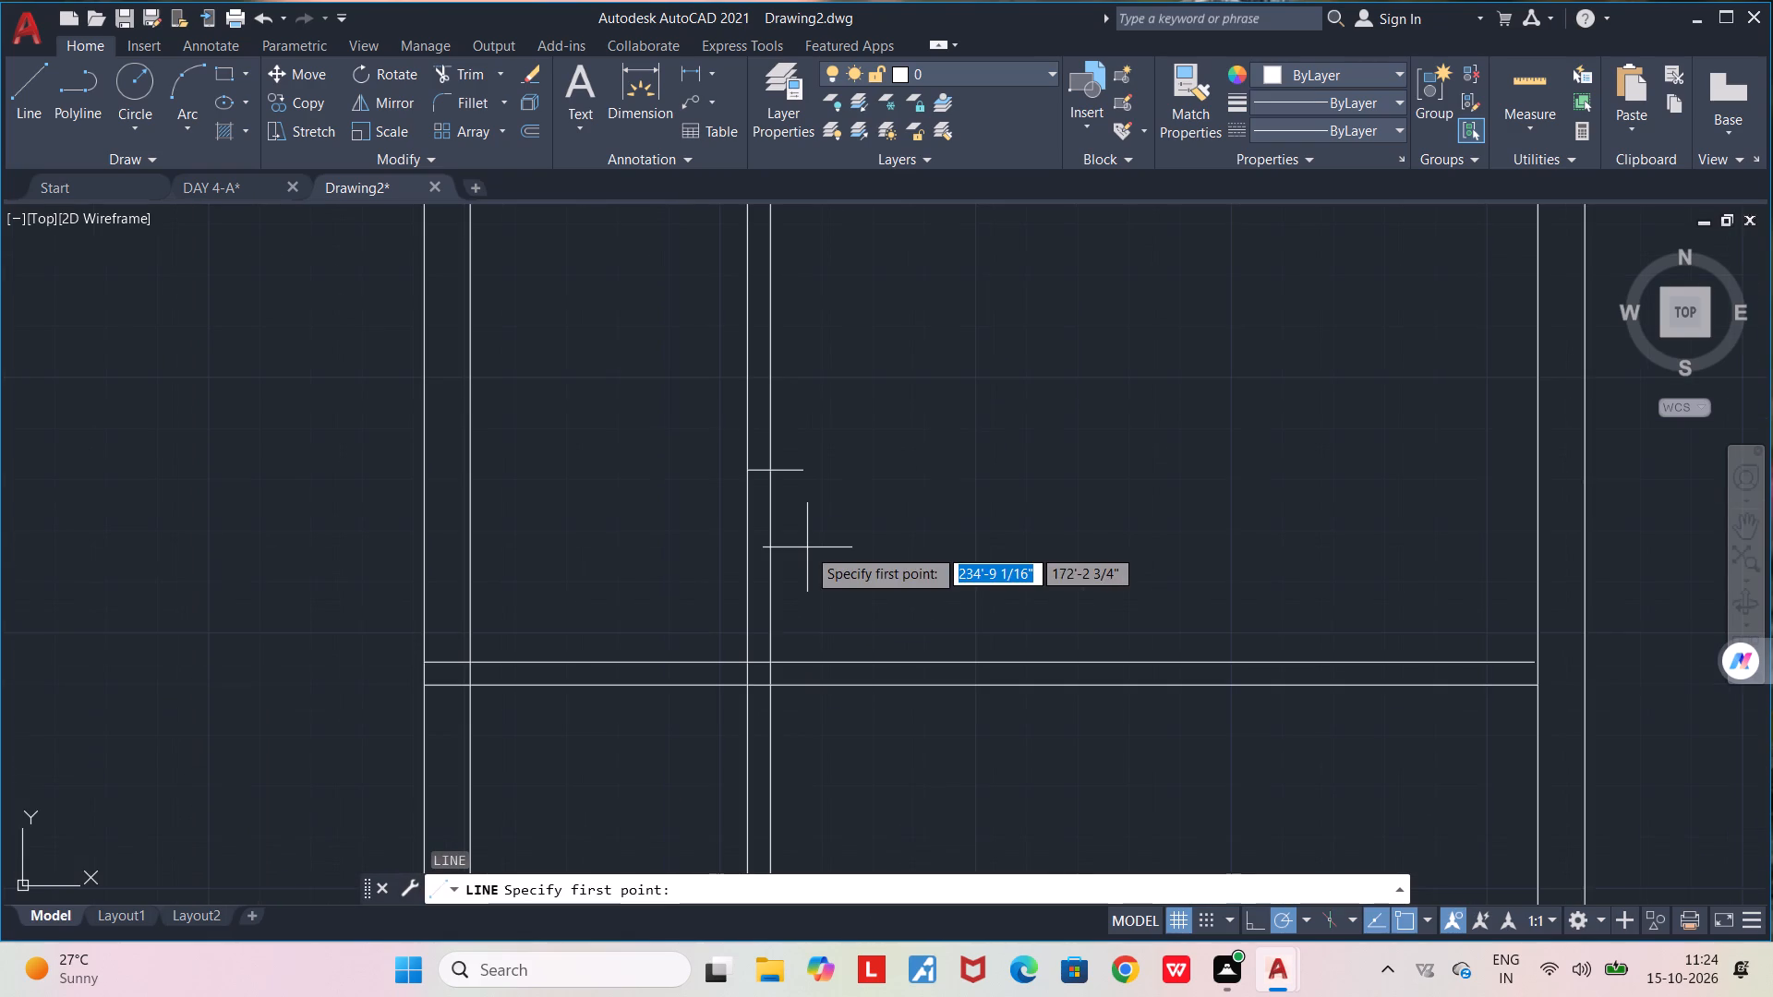
scroll(752, 619, "up", 1)
left_click(743, 619)
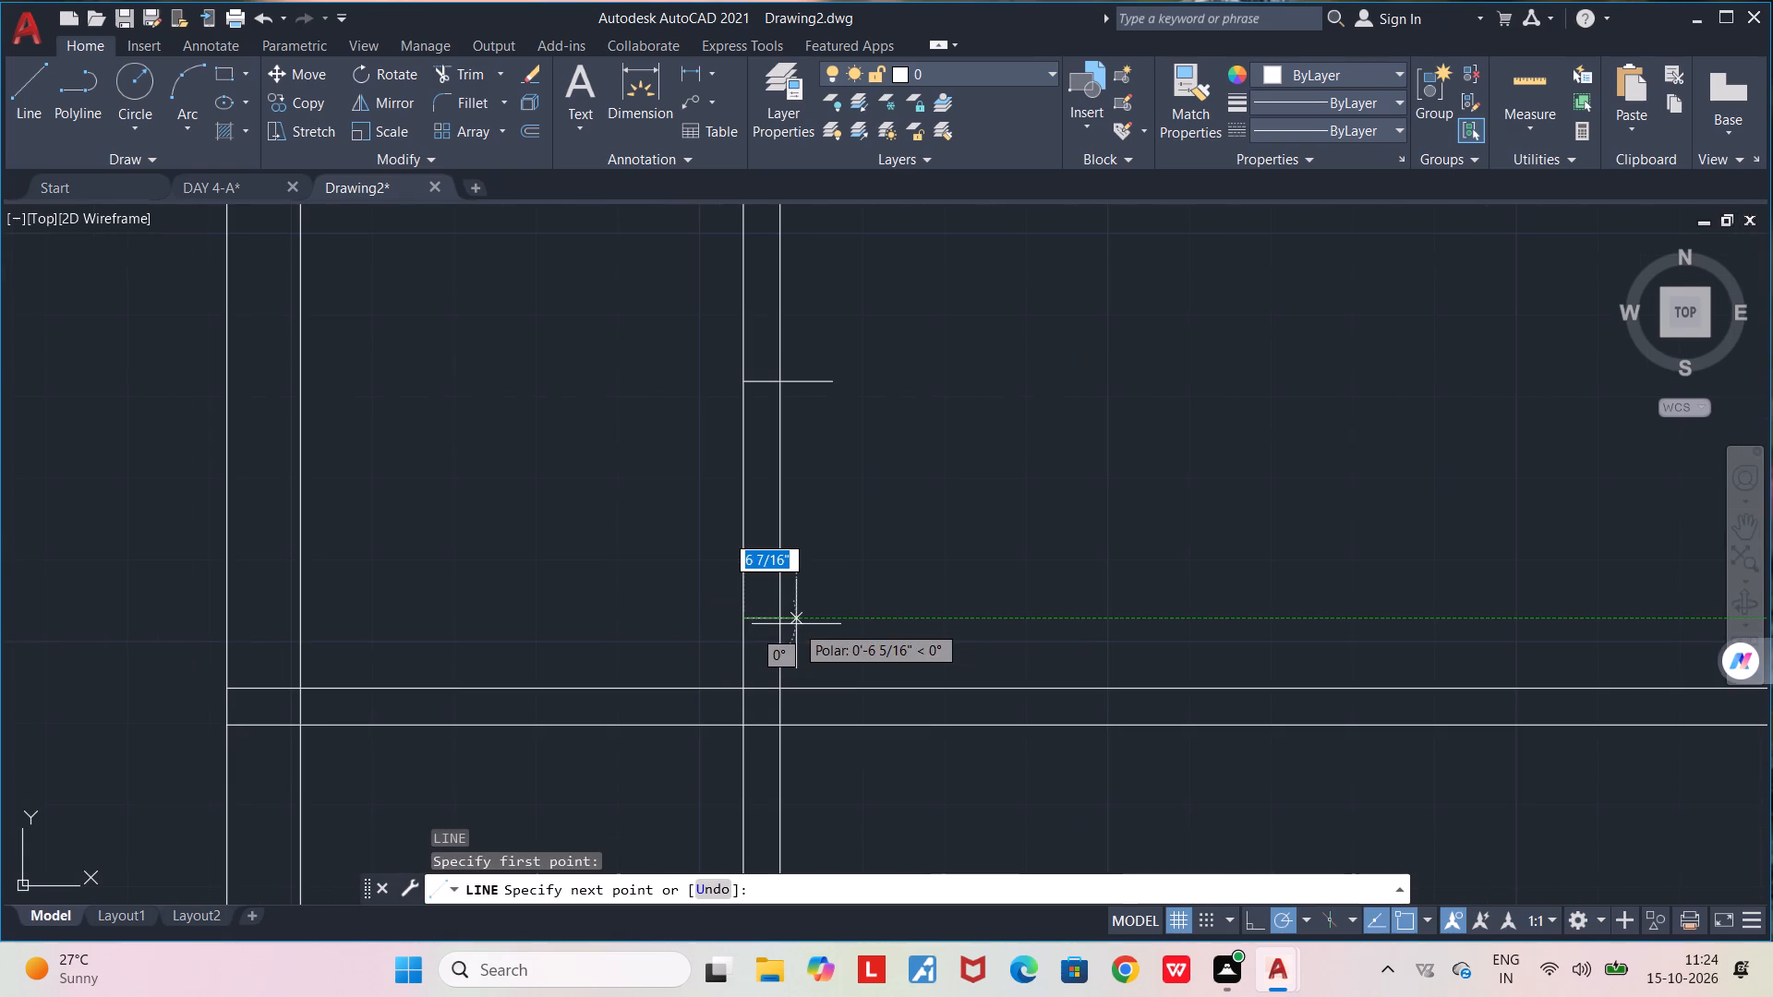
left_click(799, 623)
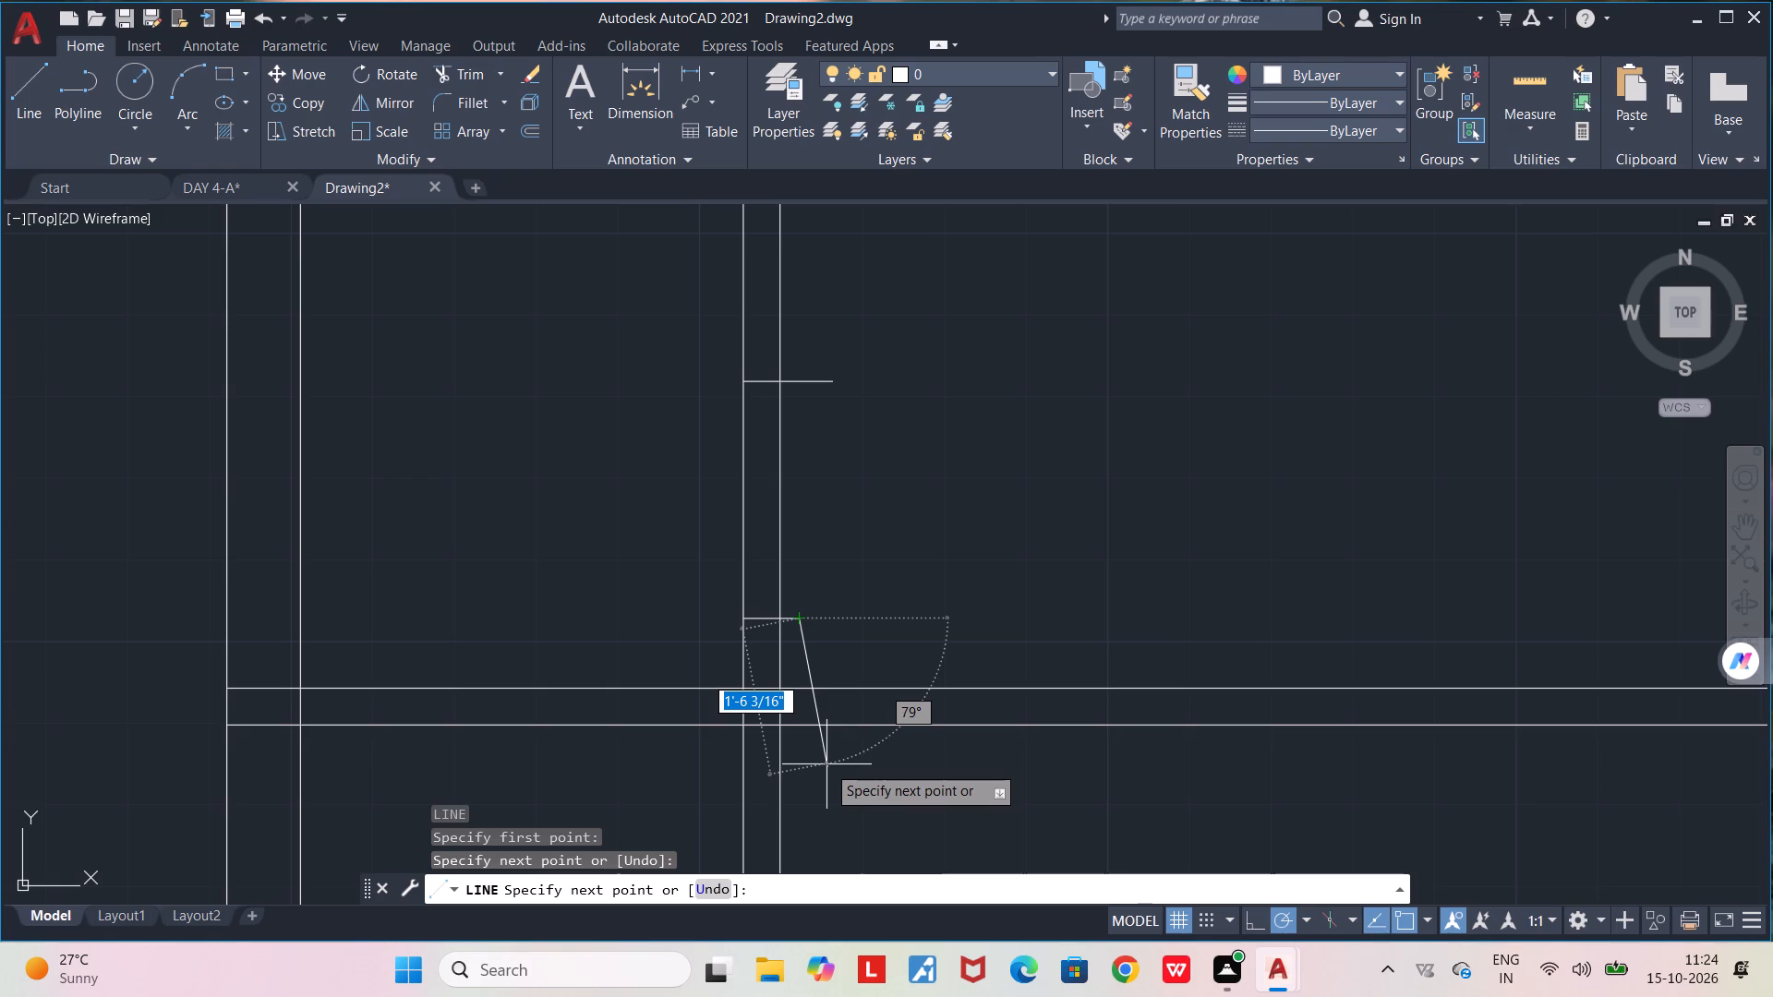
Draw a short vertical line across the horizontal partition, just right of its crossing with the vertical partition.
key("Escape")
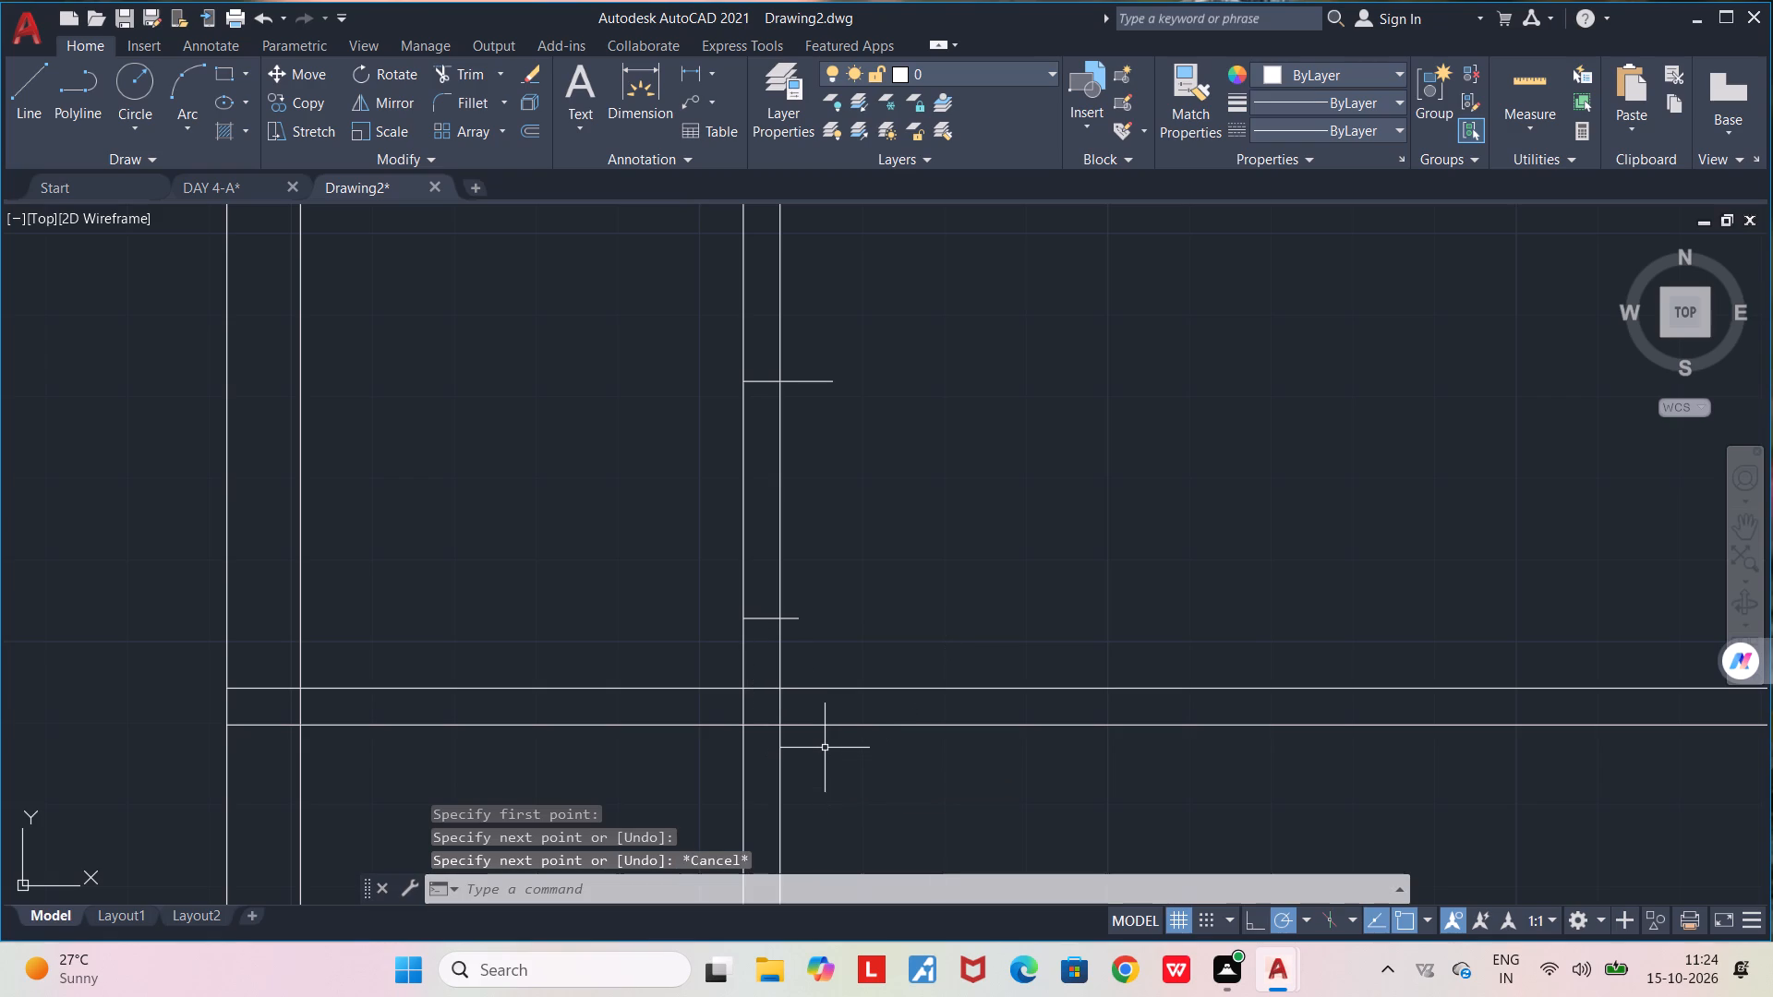
key("l")
key("Return")
scroll(844, 762, "up", 1)
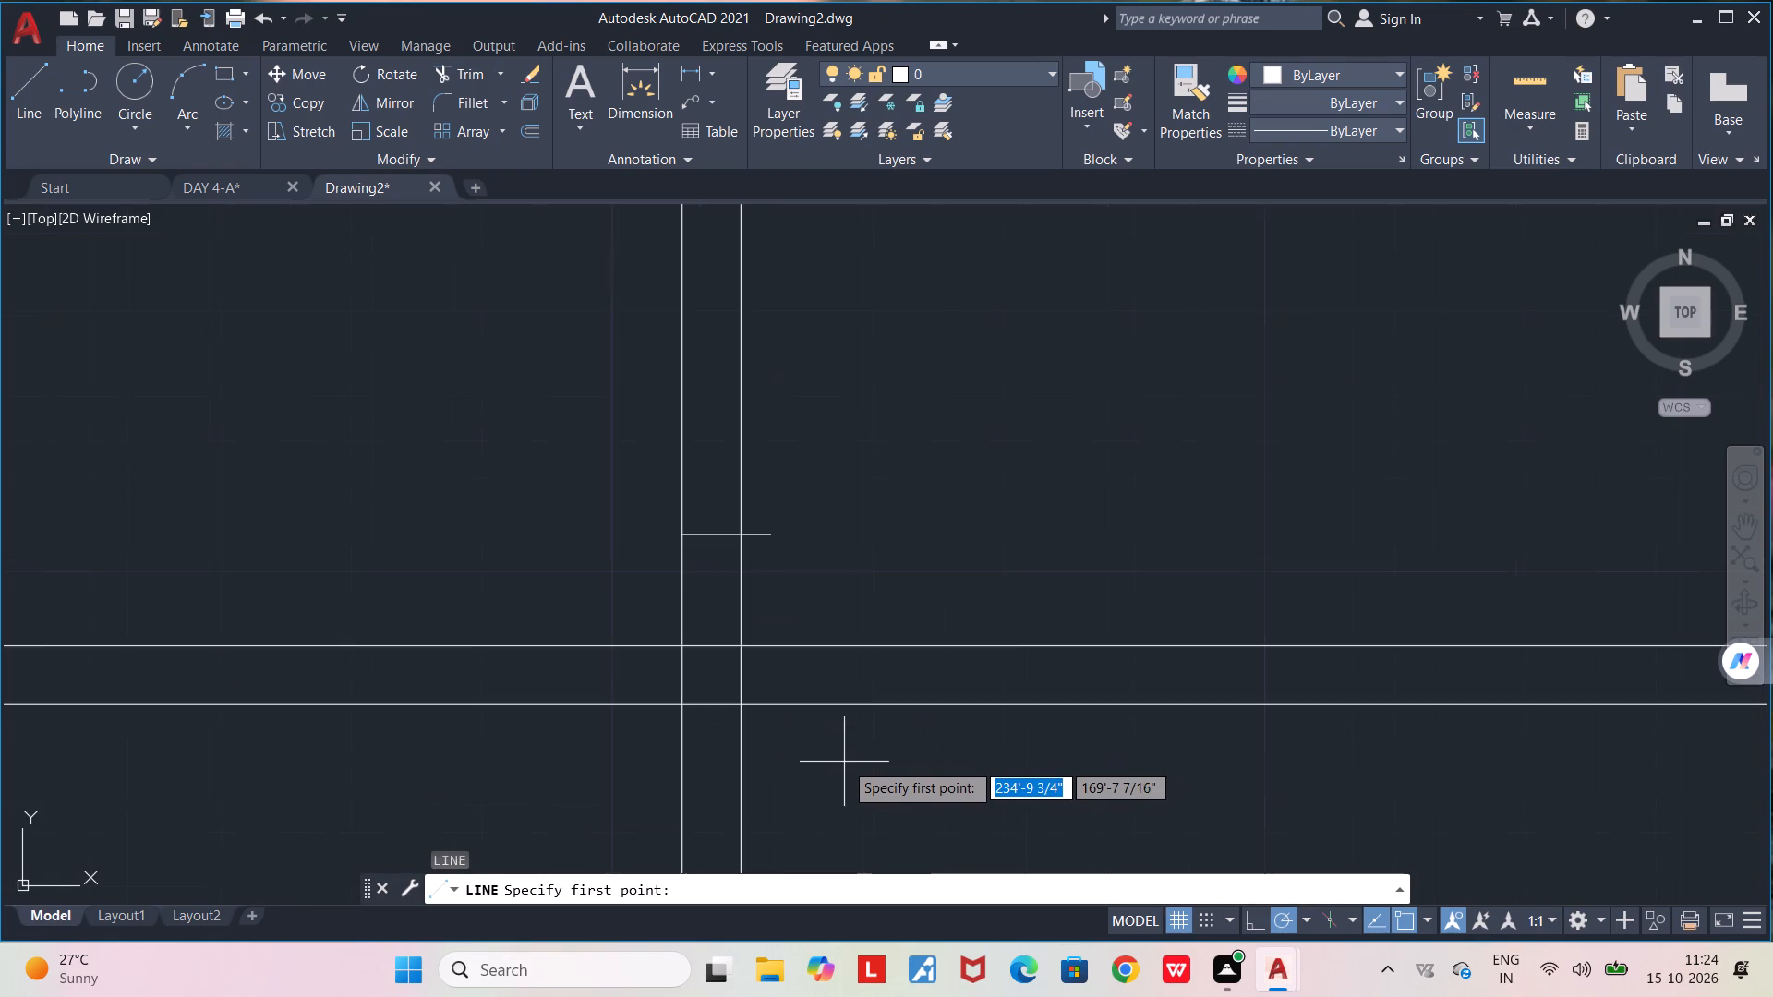
left_click(862, 709)
left_click(874, 605)
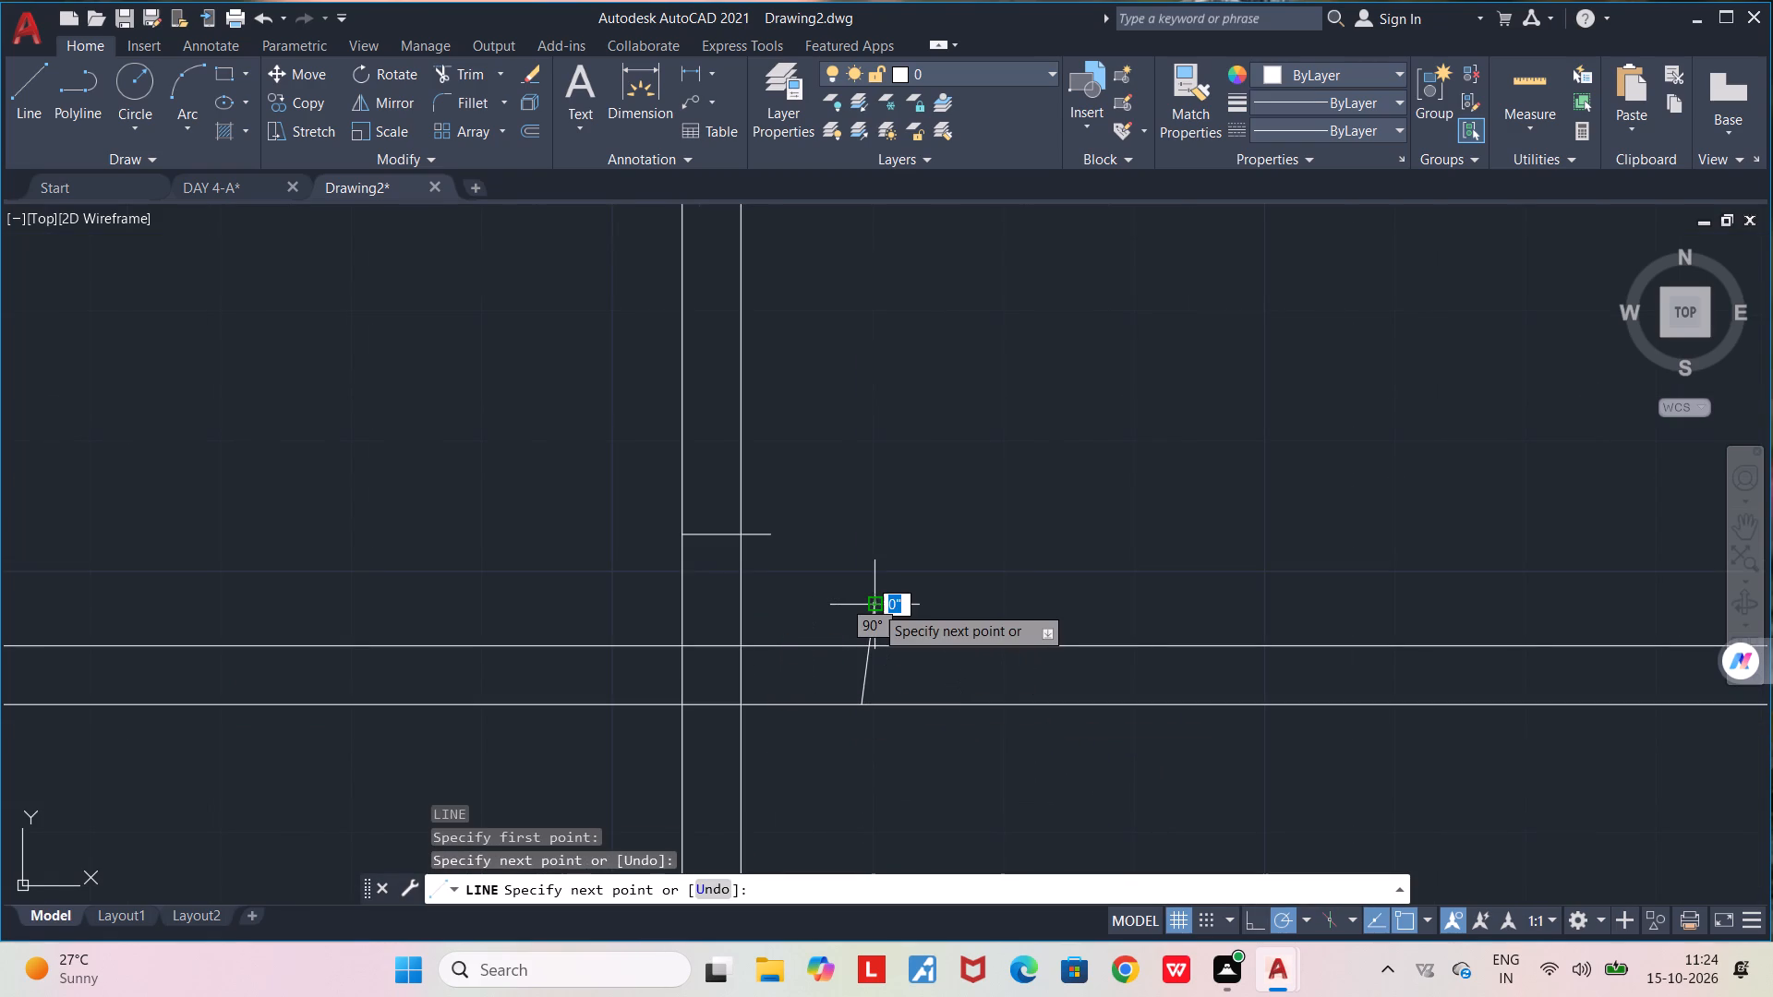
key("ctrl+z")
left_click(865, 606)
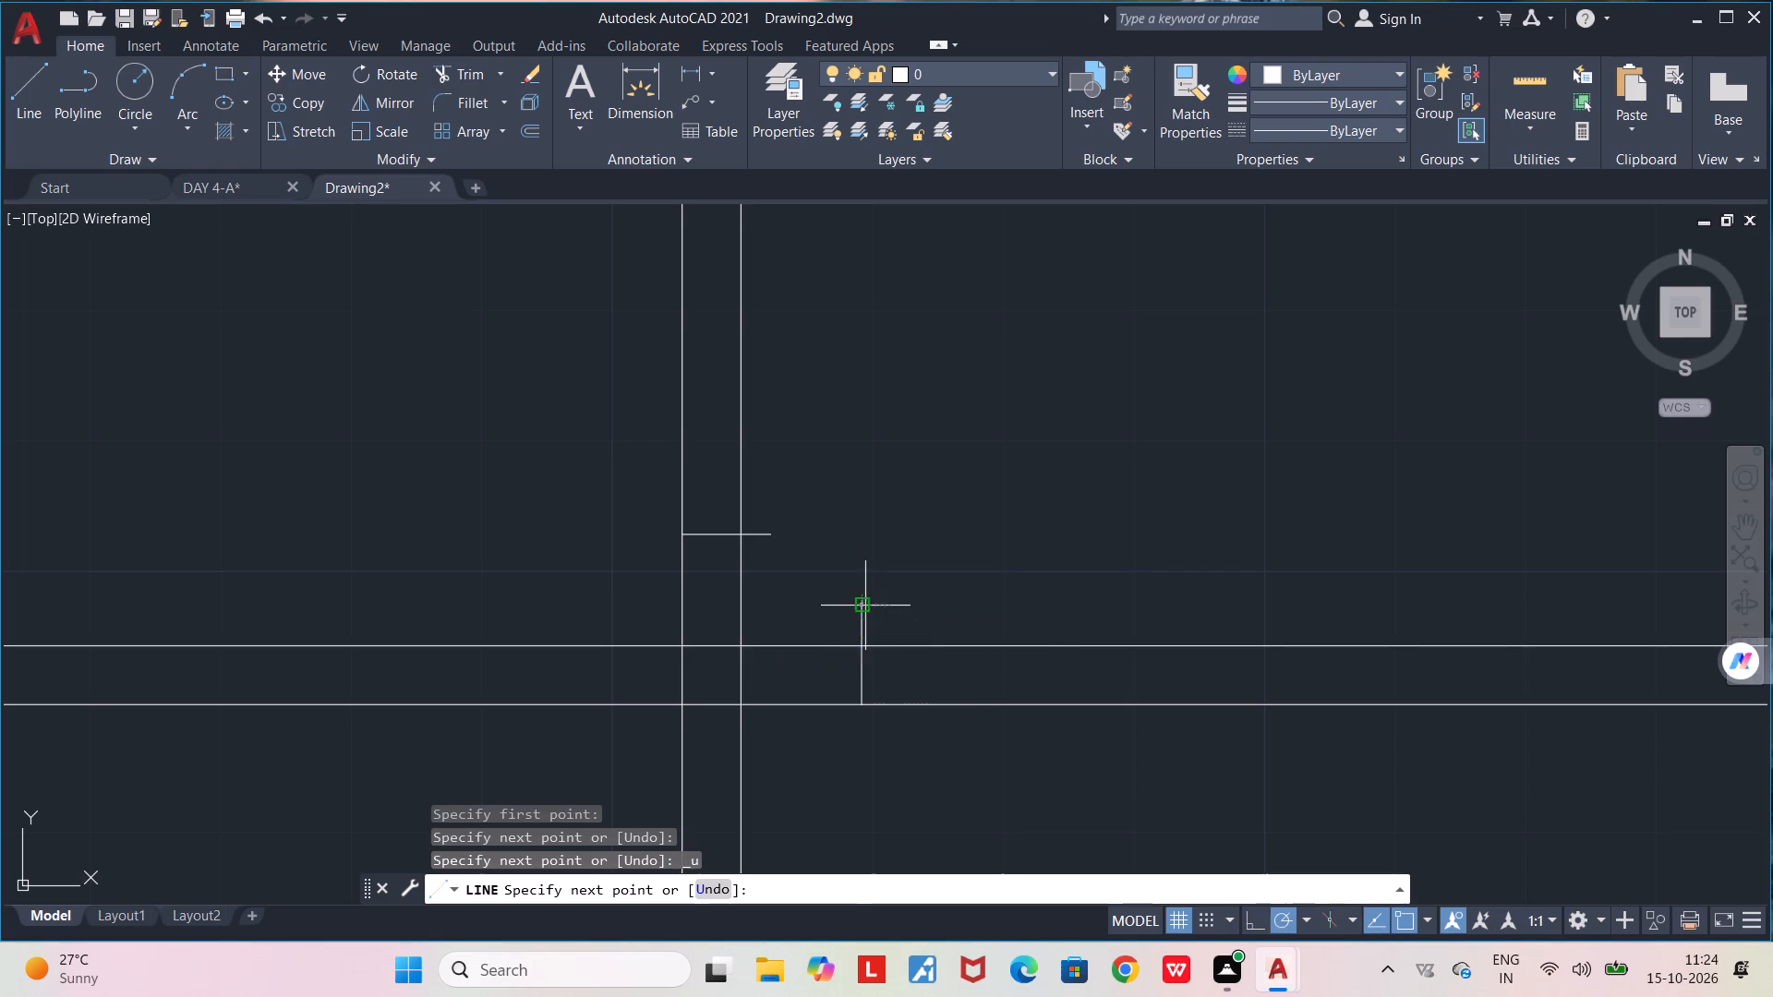
key("space")
Draw a horizontal line about 8" long across the vertical partition, just below the horizontal partition.
key("l")
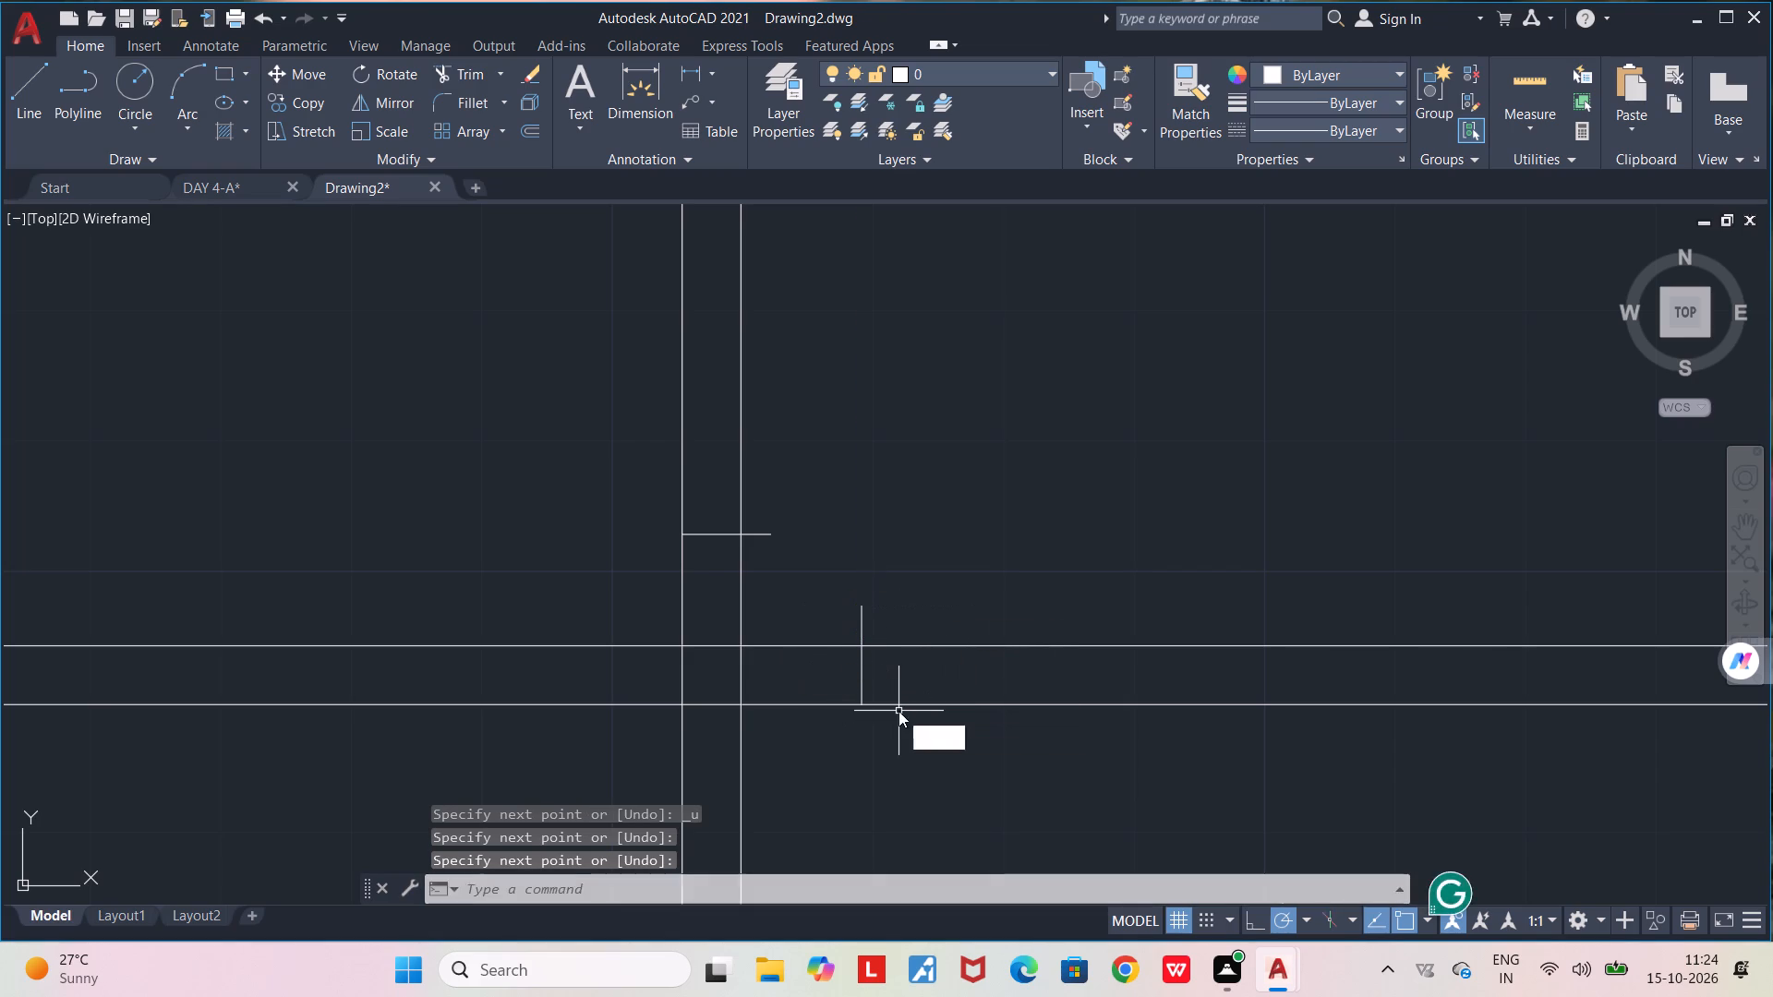
key("Return")
middle_click_drag(874, 684, 880, 646)
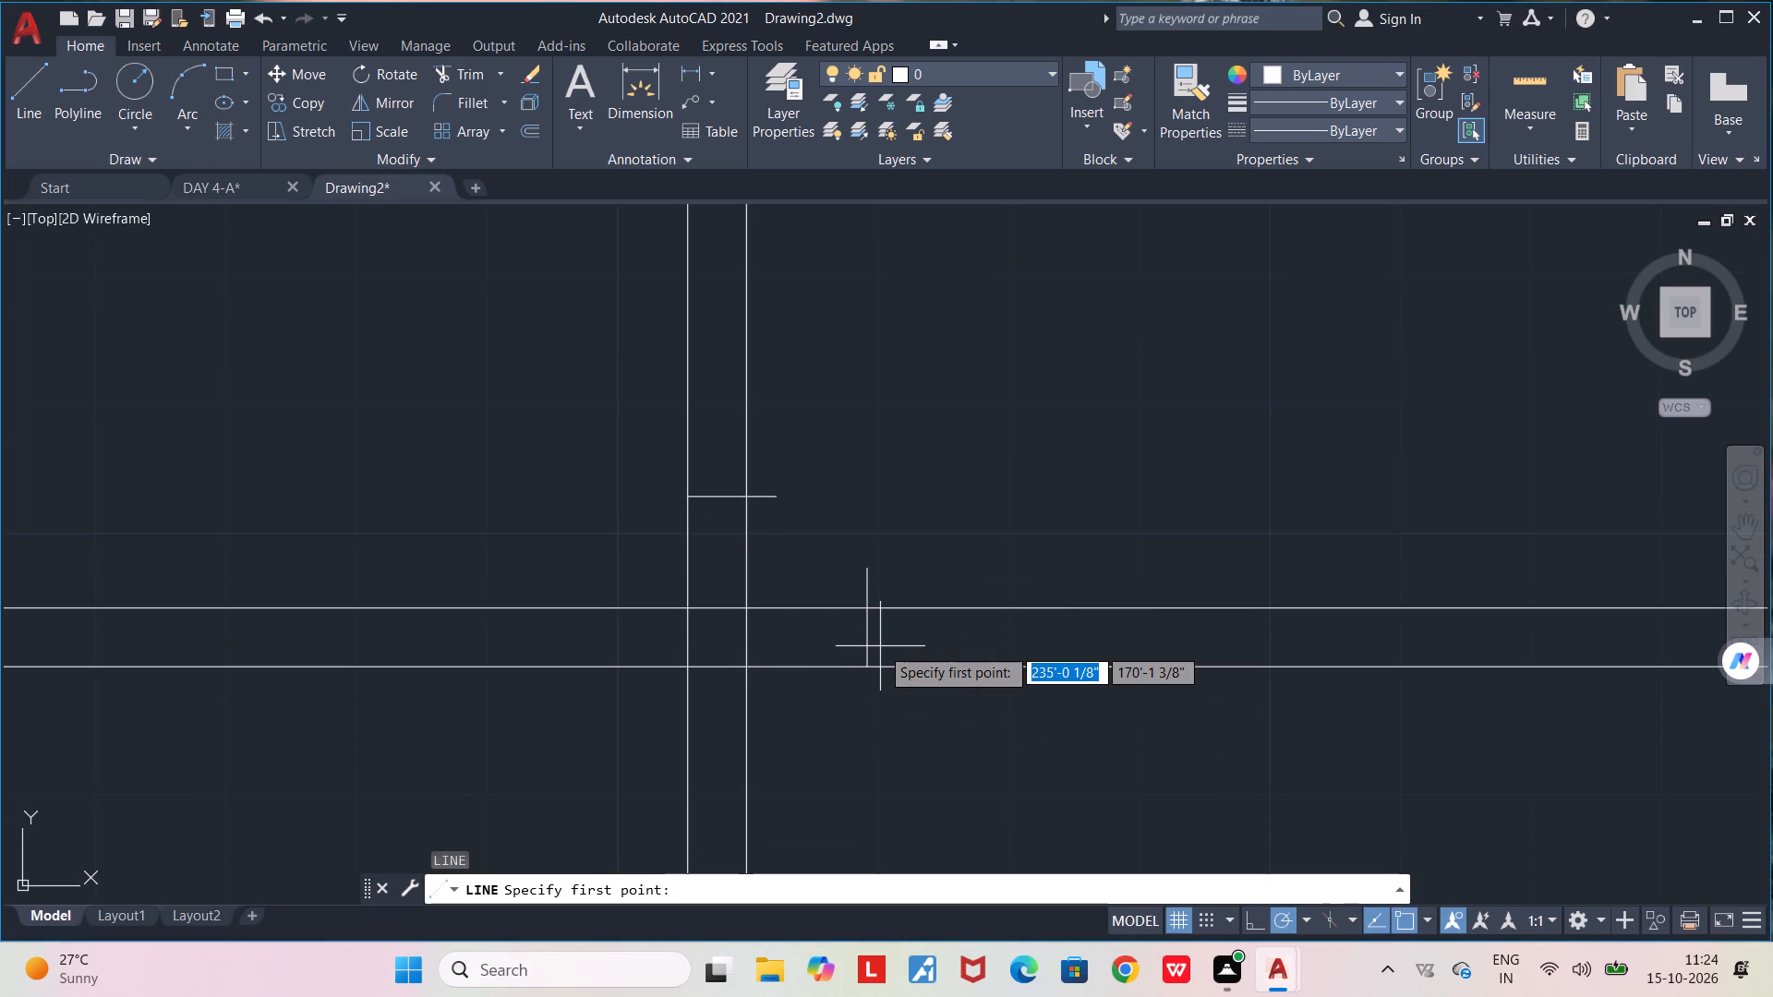
middle_click_drag(754, 709, 797, 539)
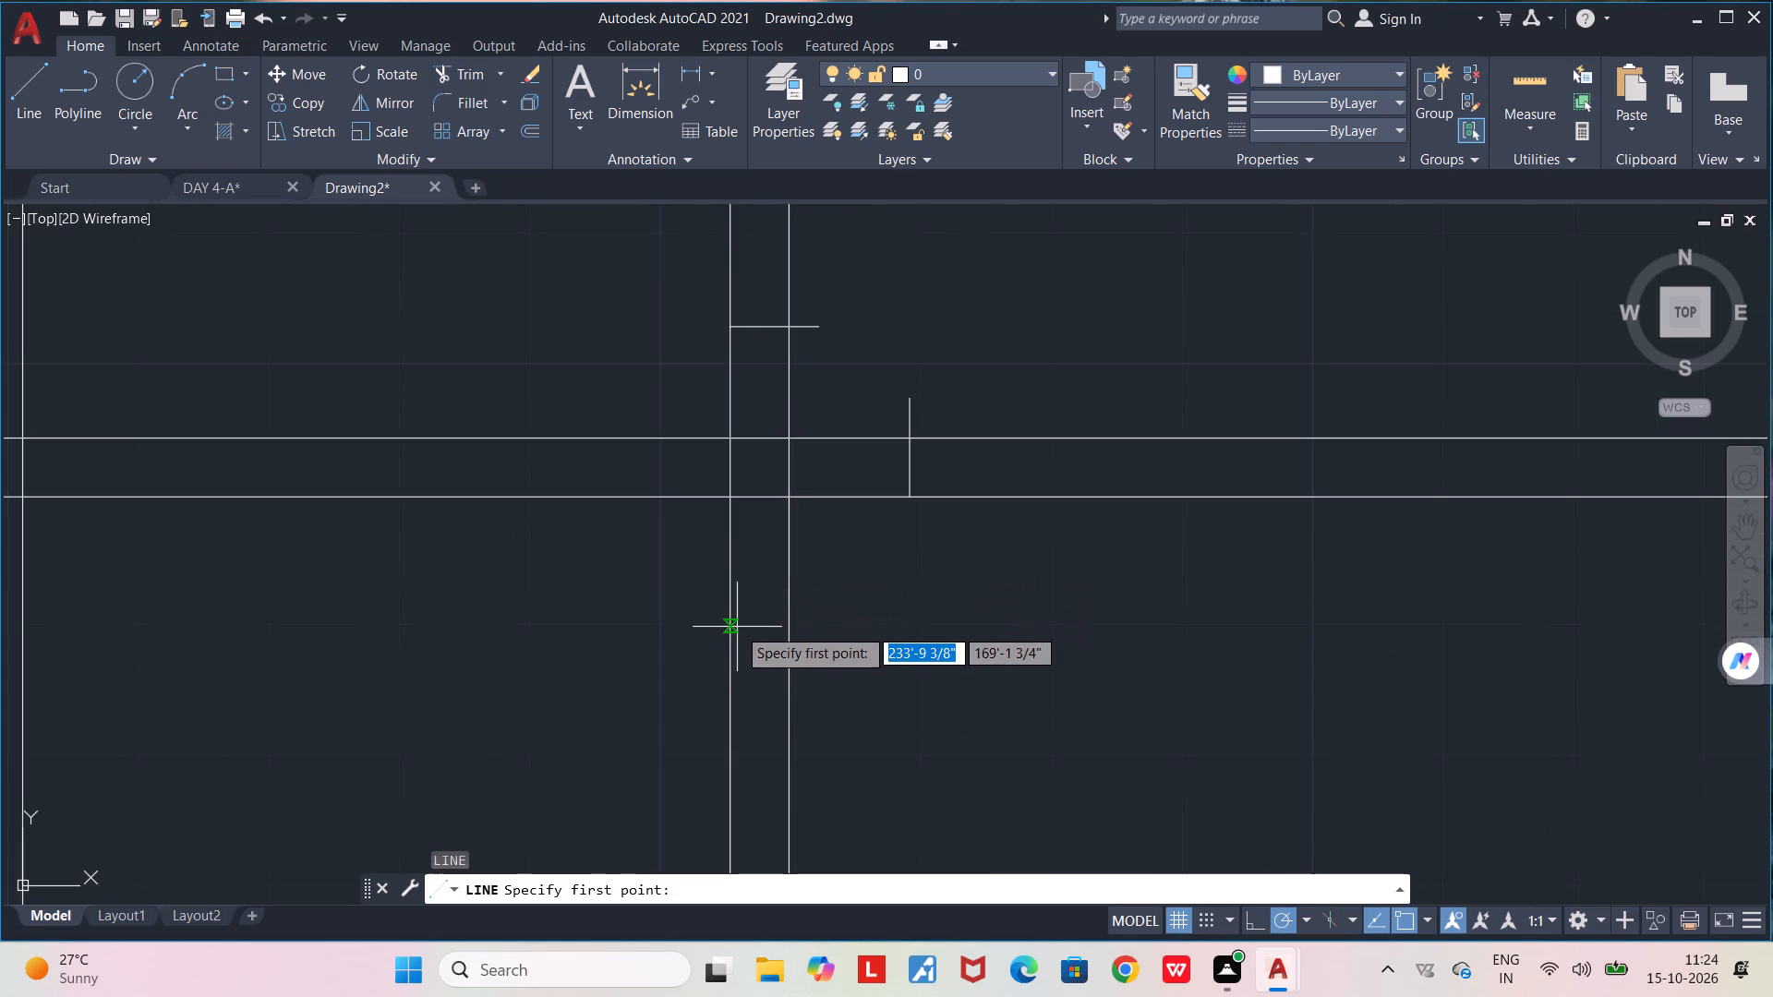
left_click(731, 609)
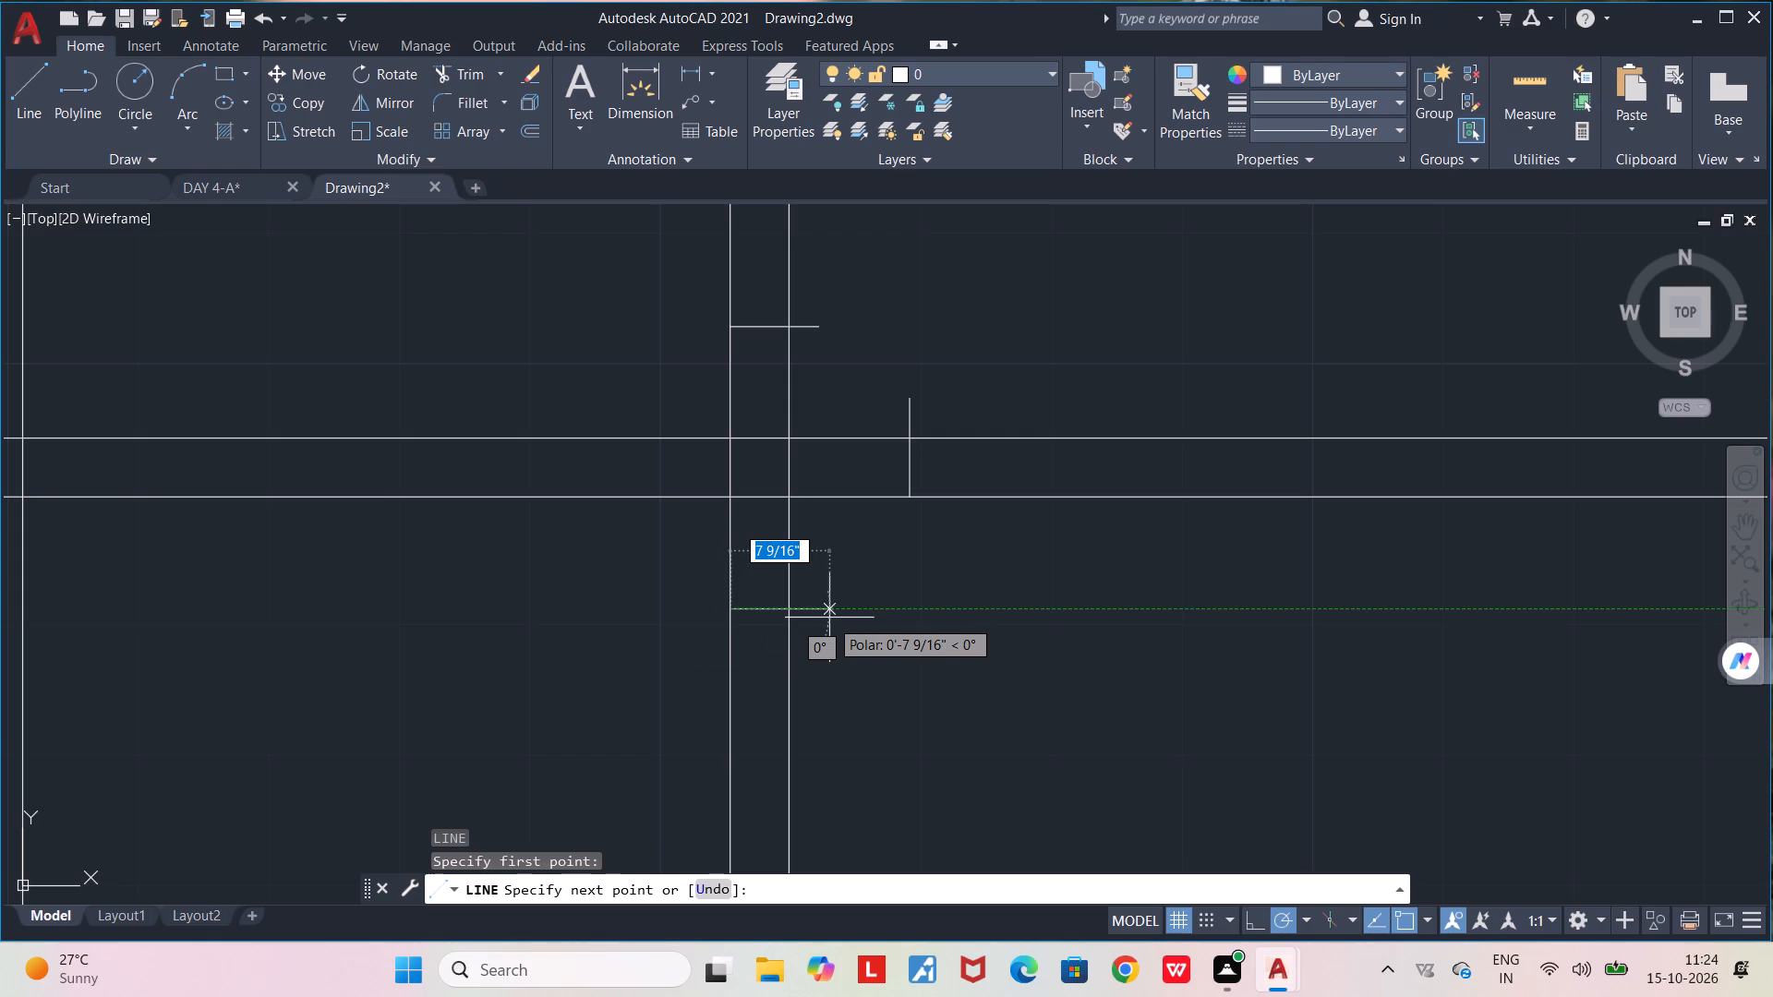
left_click(836, 610)
key("space")
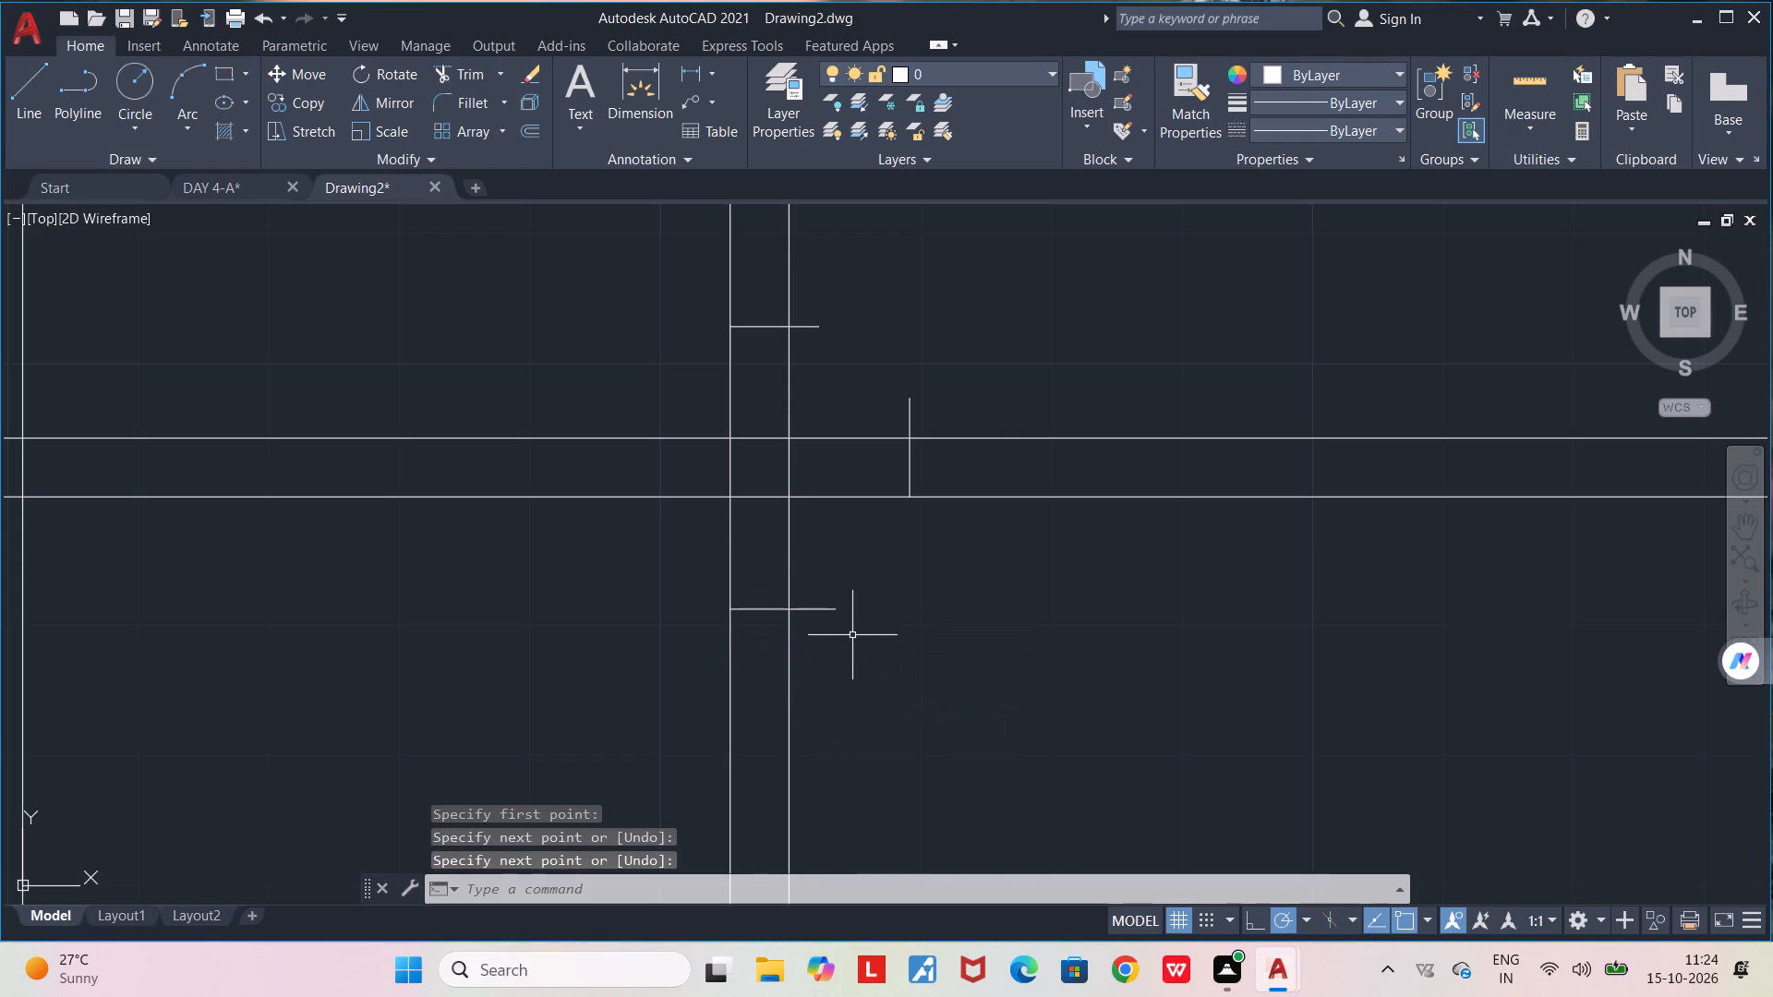
Draw a second horizontal line across the vertical partition, just above the short lower-left partition.
middle_click_drag(865, 643, 876, 716)
scroll(876, 716, "down", 2)
middle_click_drag(849, 768, 883, 607)
scroll(883, 607, "down", 1)
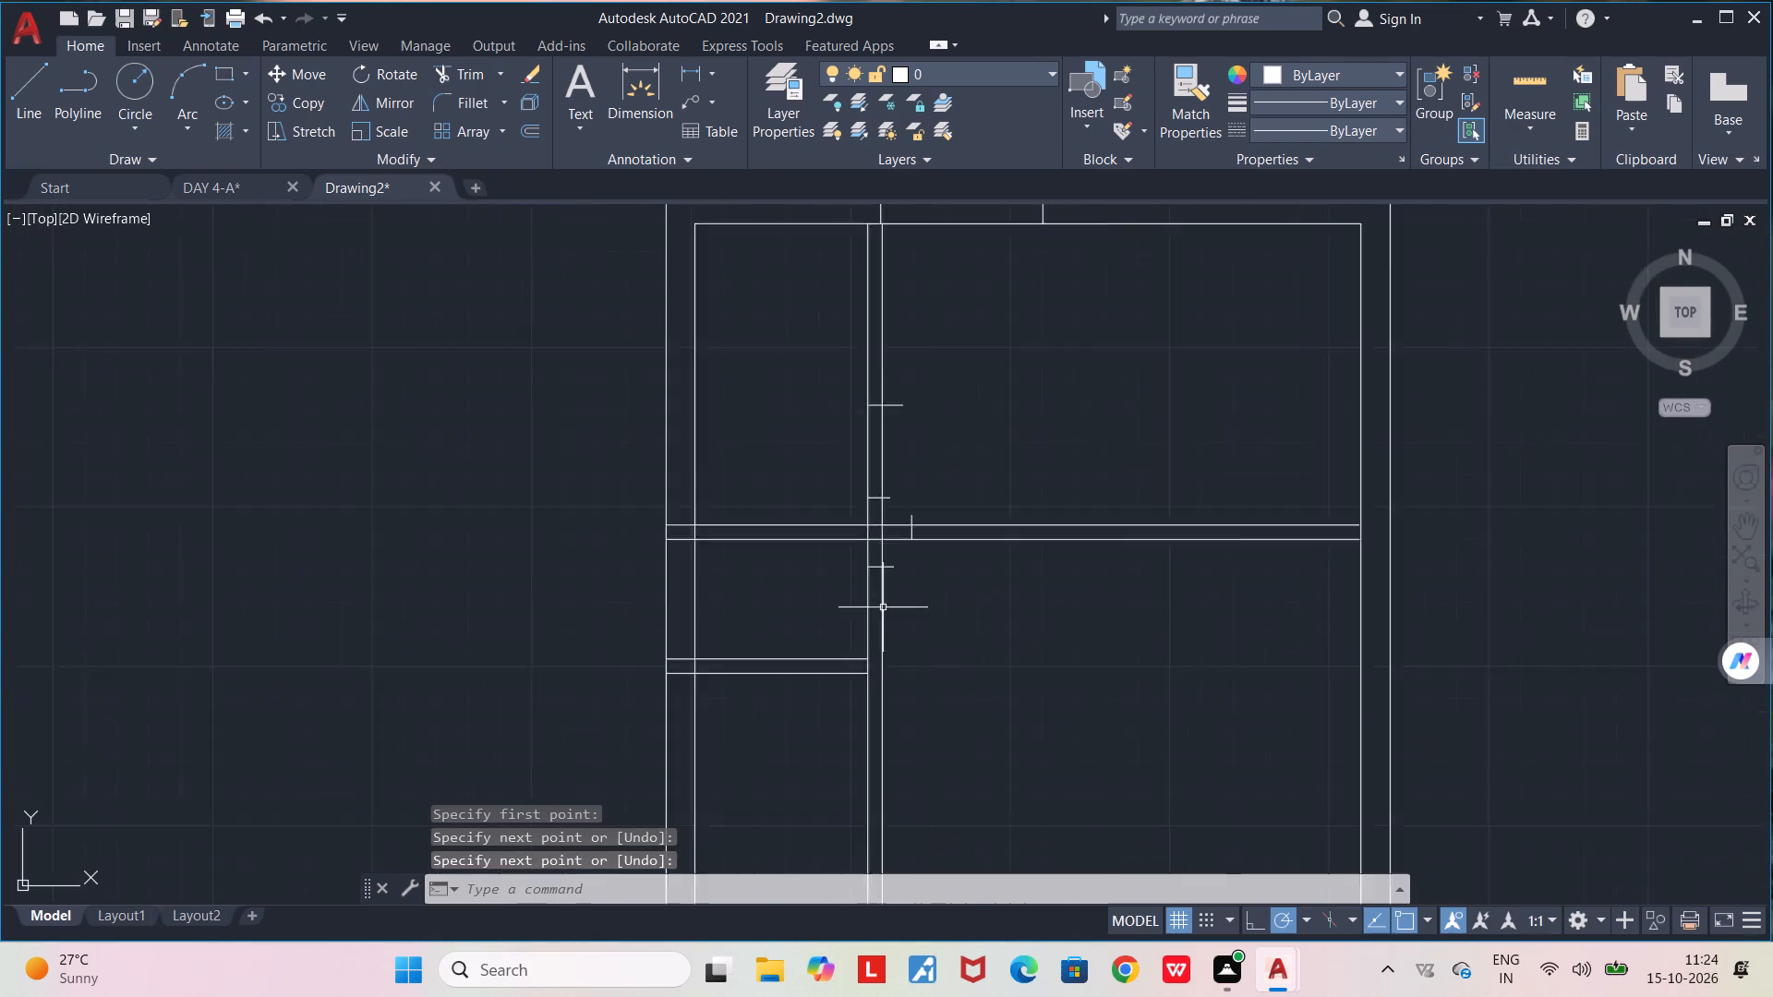
scroll(883, 607, "down", 2)
scroll(874, 623, "up", 4)
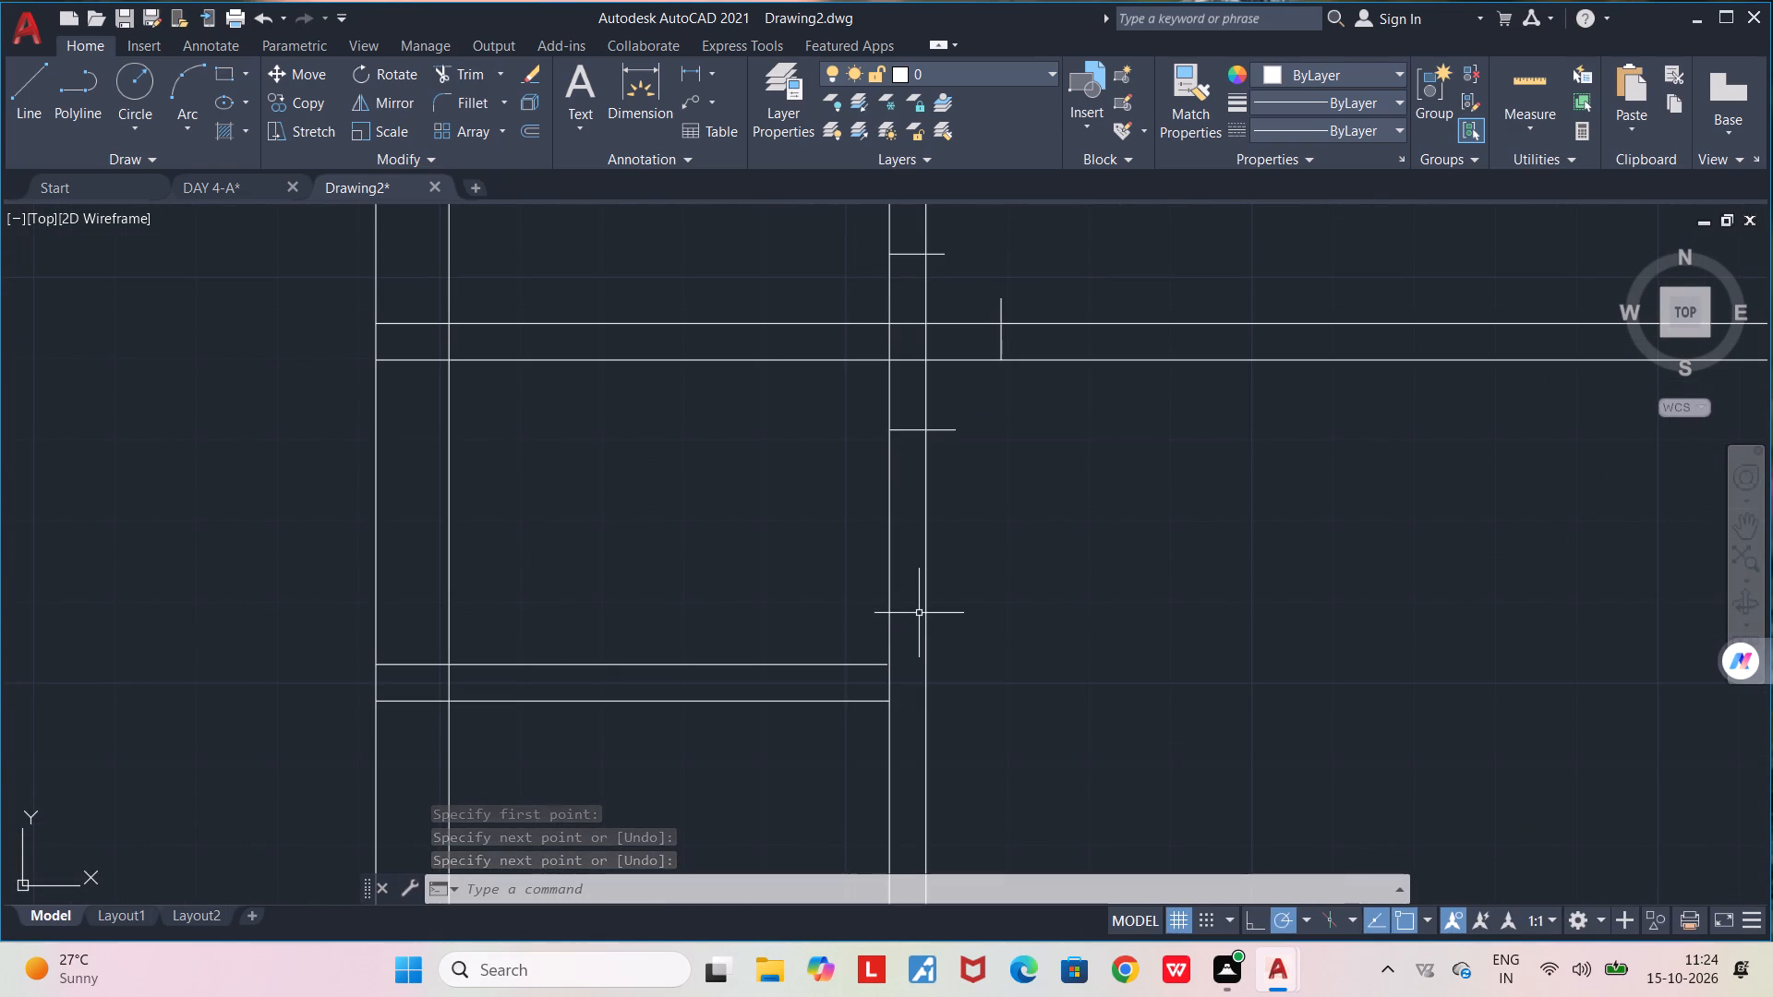
key("l")
key("Return")
scroll(909, 607, "up", 2)
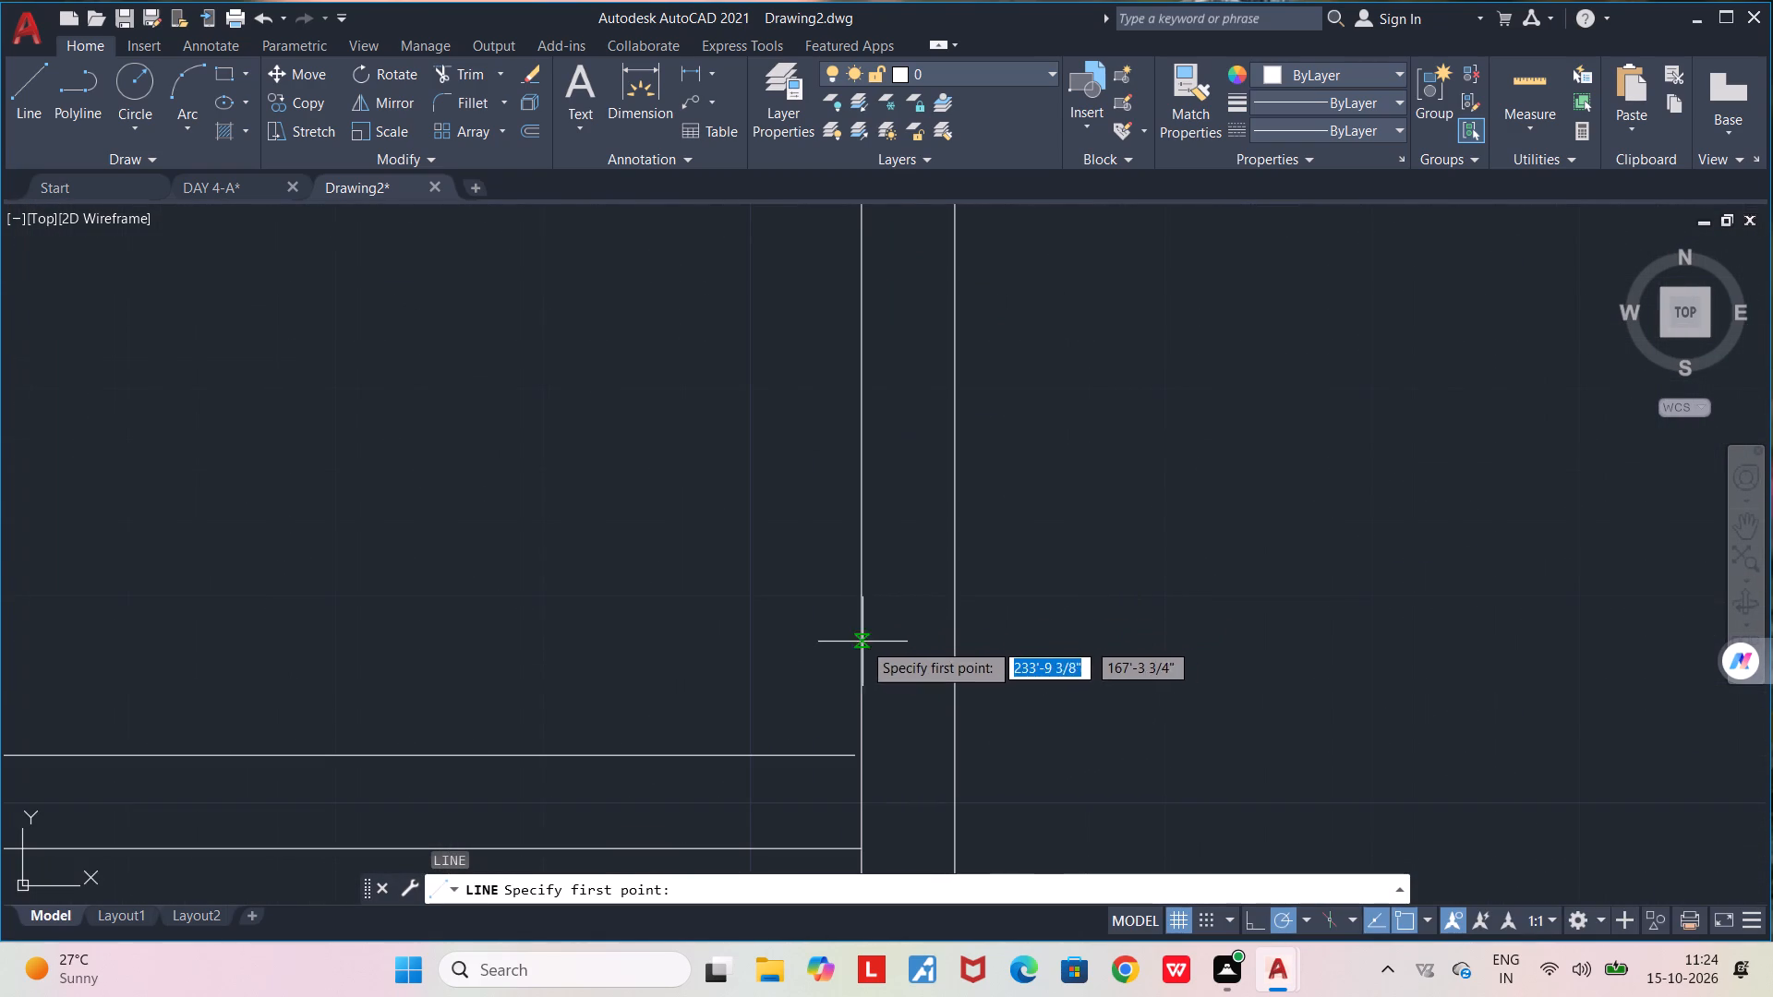
left_click(862, 640)
left_click(1021, 638)
key("space")
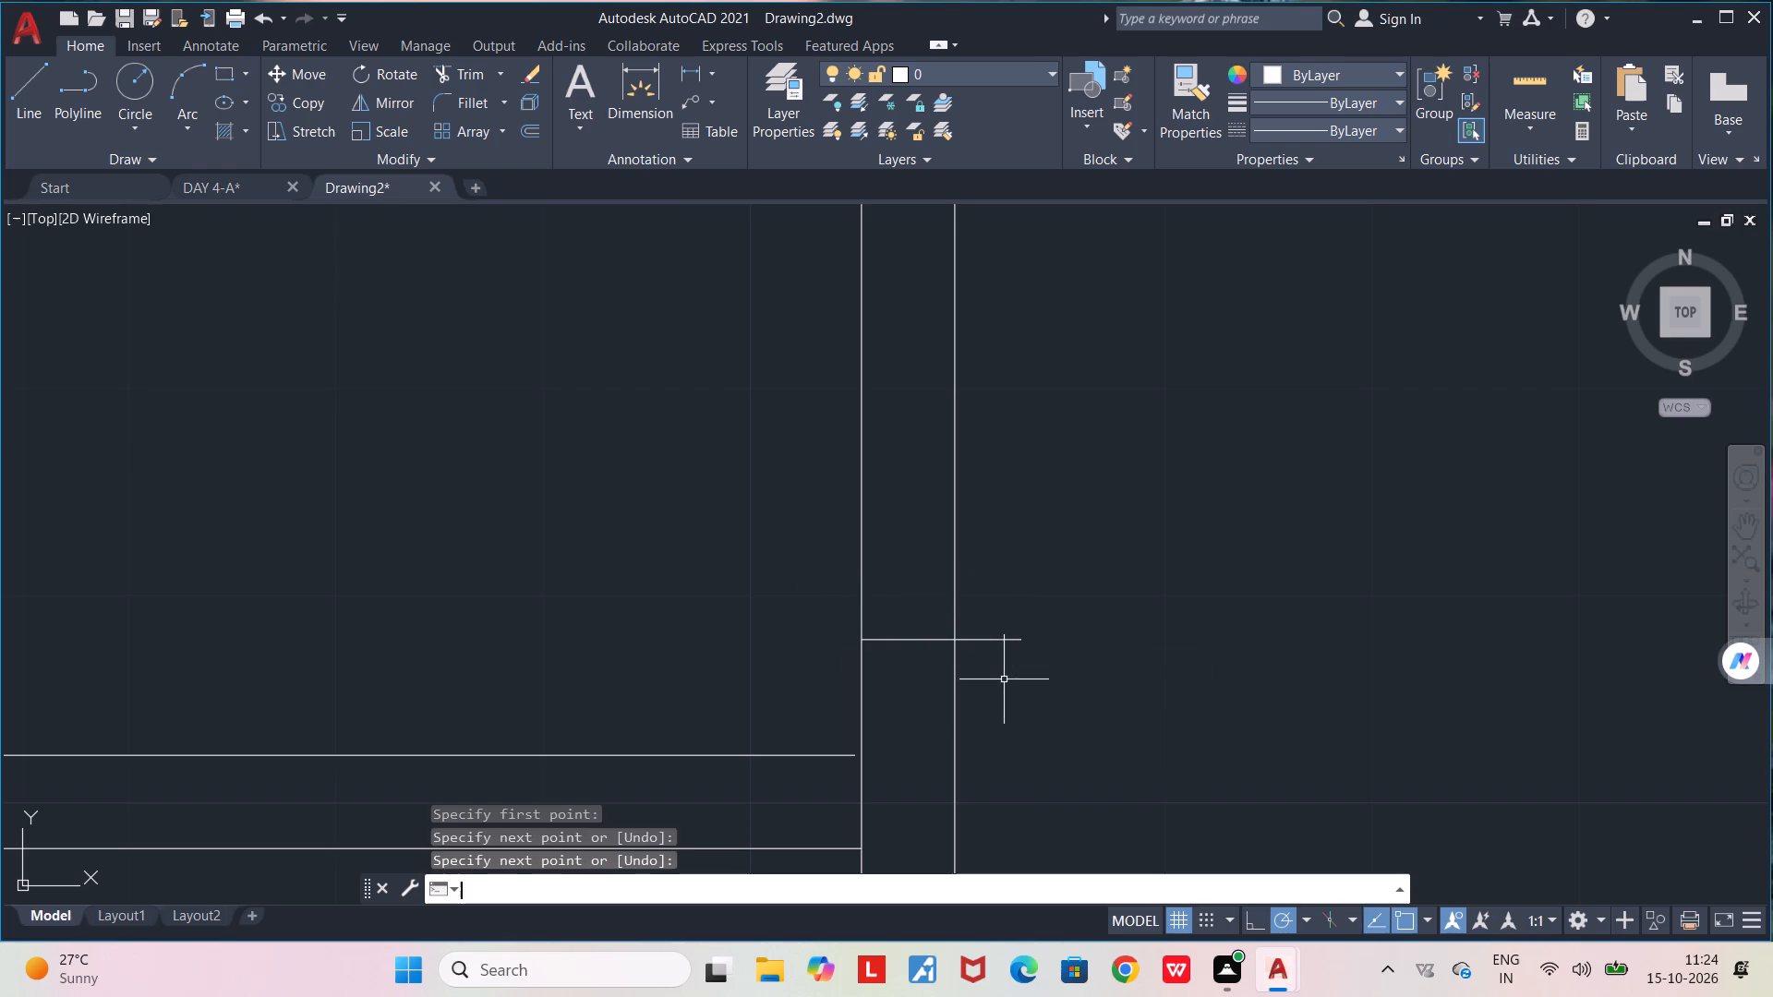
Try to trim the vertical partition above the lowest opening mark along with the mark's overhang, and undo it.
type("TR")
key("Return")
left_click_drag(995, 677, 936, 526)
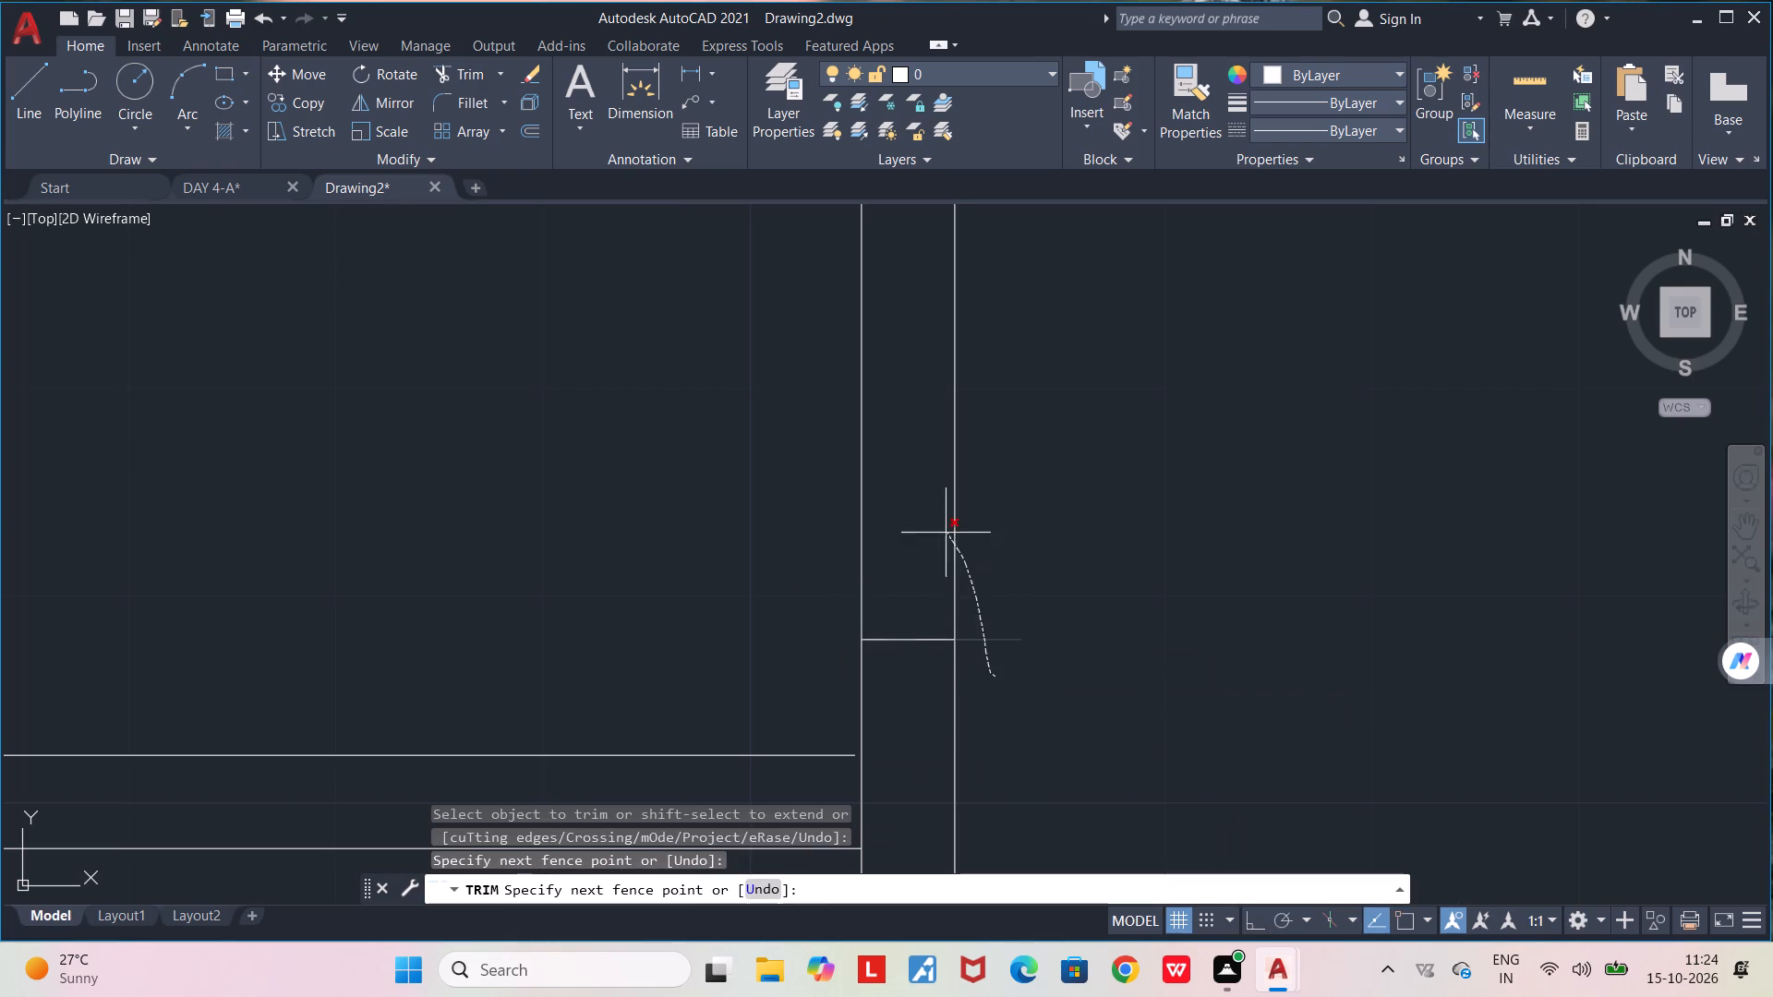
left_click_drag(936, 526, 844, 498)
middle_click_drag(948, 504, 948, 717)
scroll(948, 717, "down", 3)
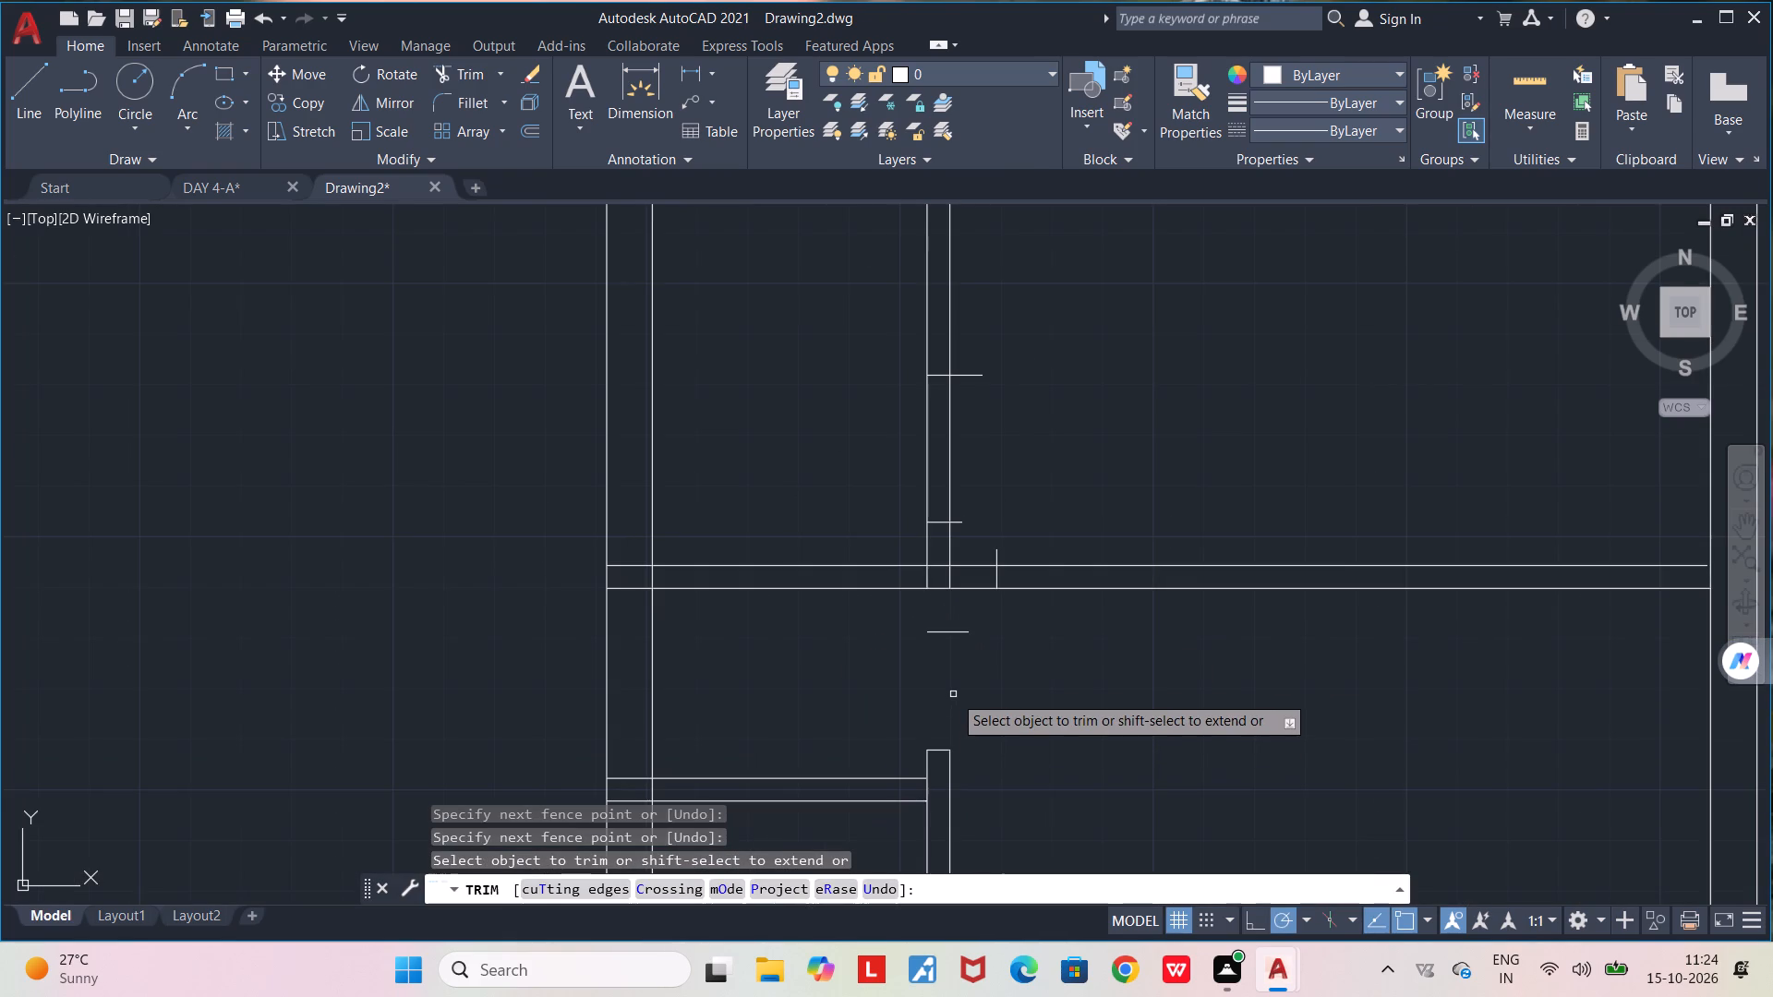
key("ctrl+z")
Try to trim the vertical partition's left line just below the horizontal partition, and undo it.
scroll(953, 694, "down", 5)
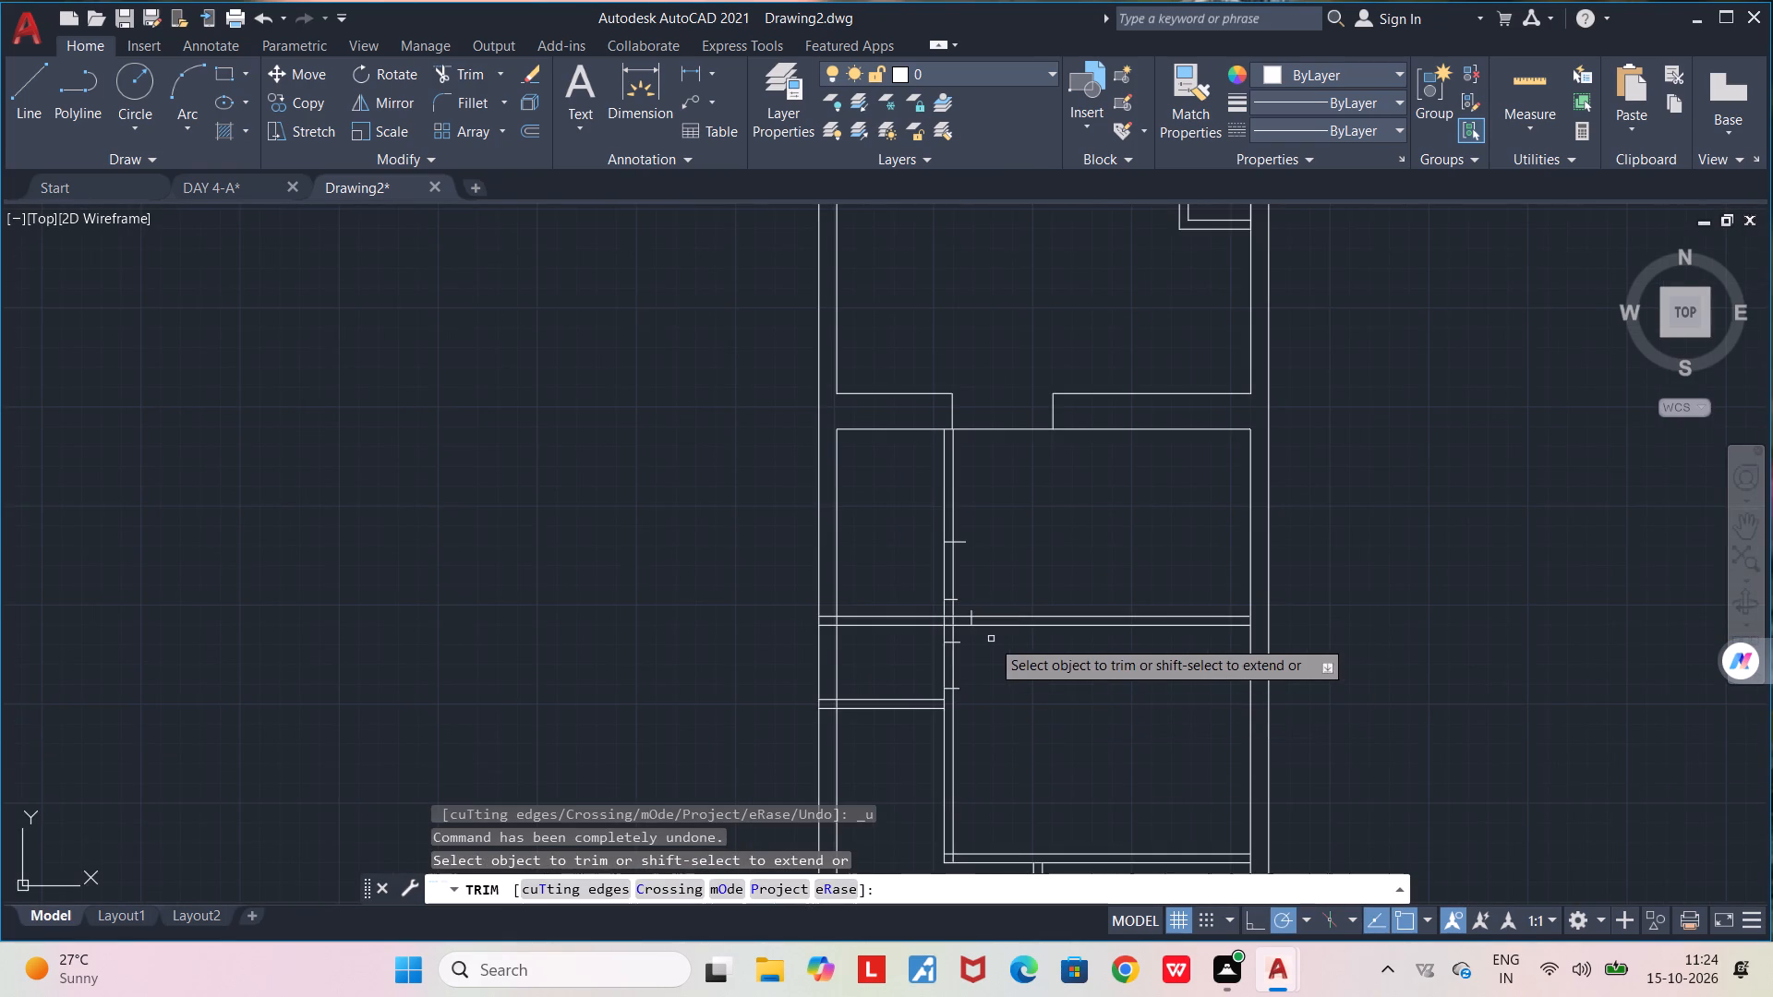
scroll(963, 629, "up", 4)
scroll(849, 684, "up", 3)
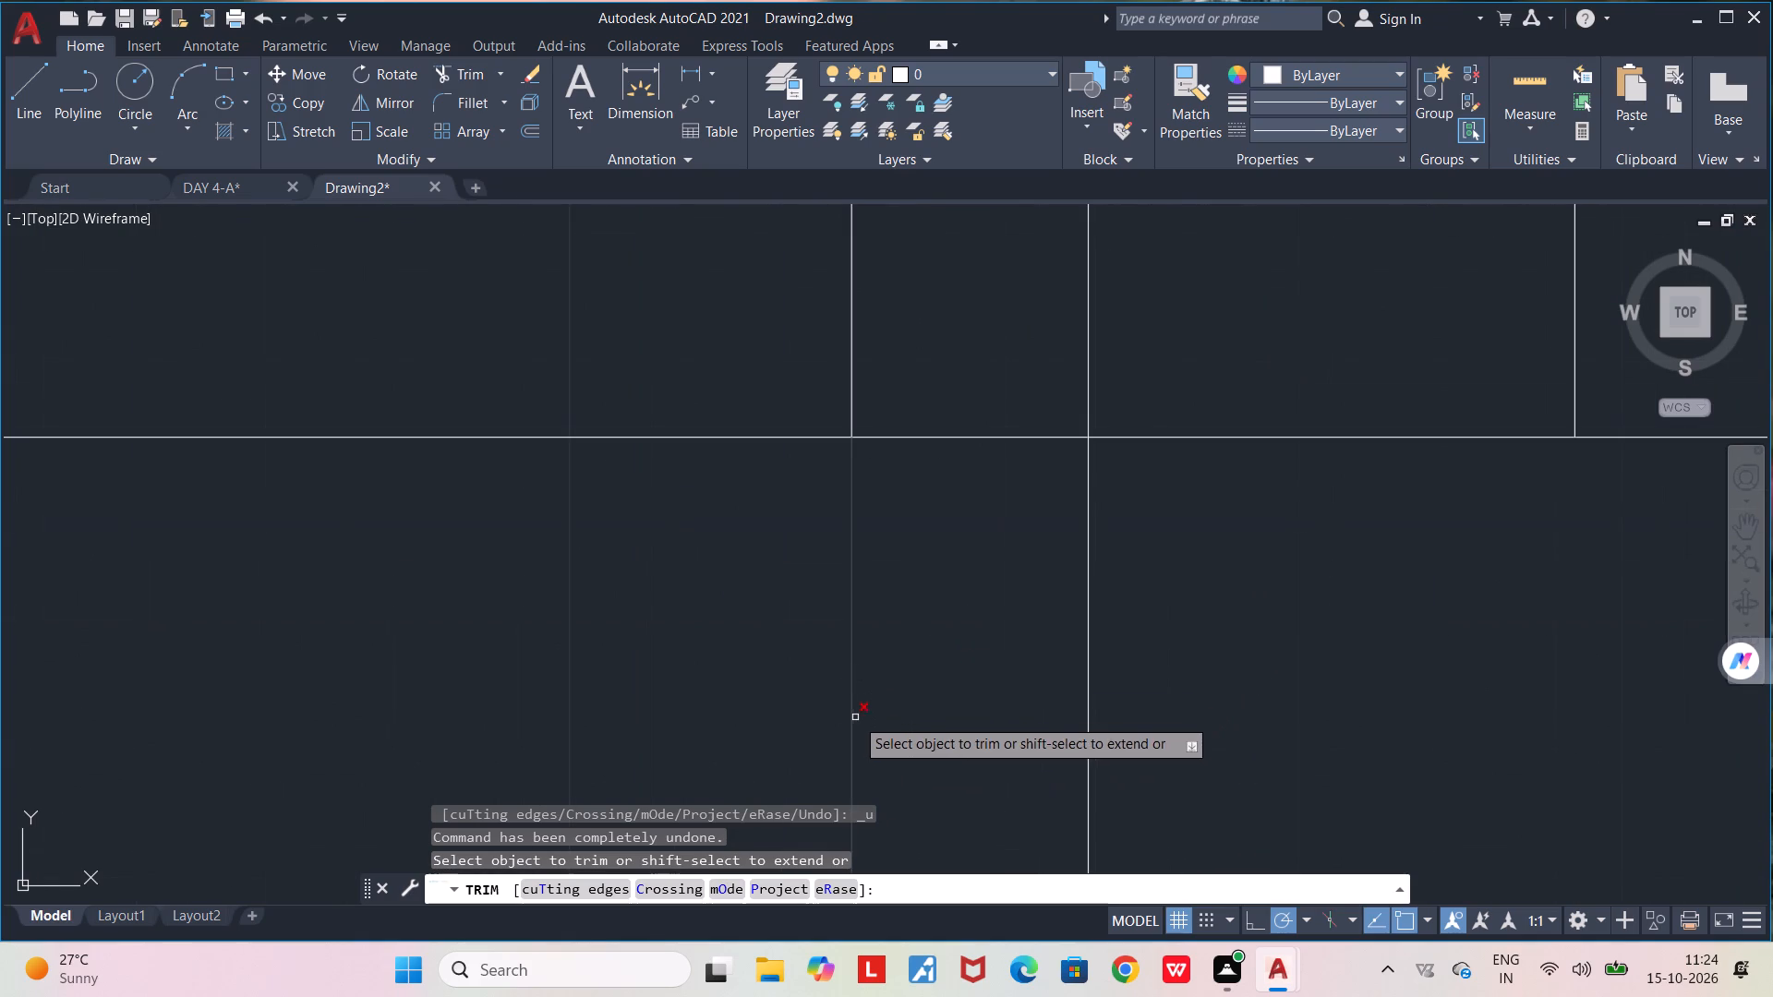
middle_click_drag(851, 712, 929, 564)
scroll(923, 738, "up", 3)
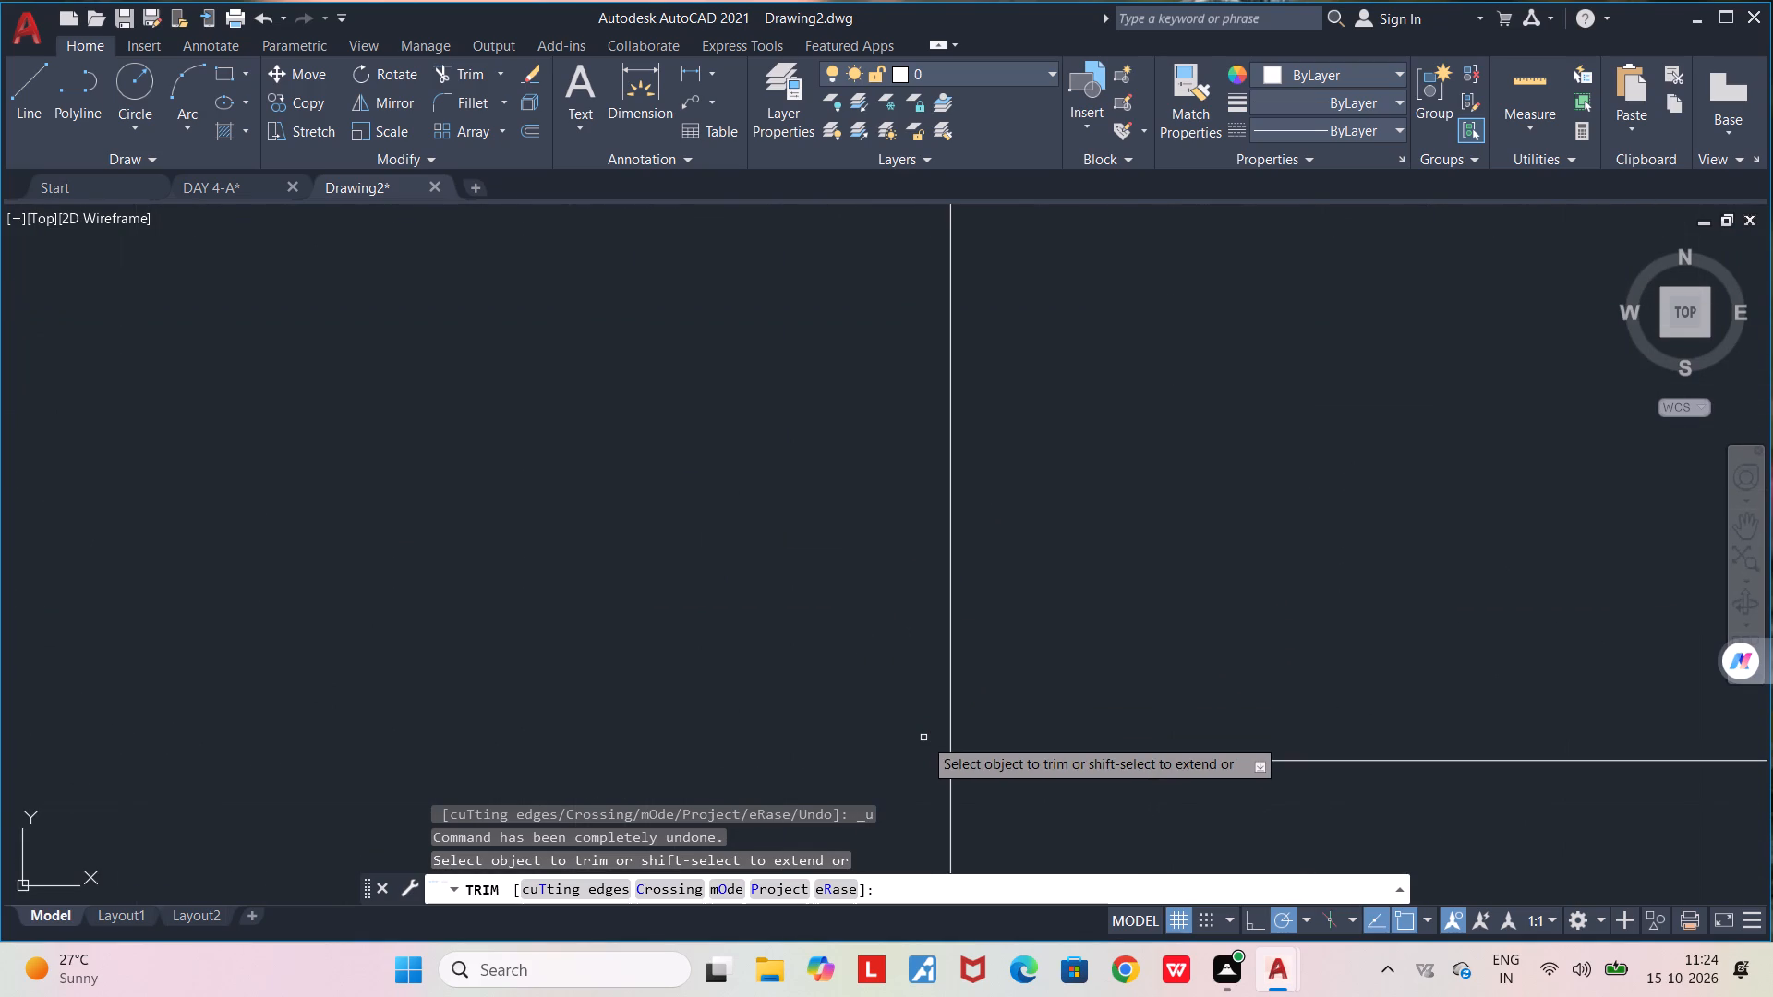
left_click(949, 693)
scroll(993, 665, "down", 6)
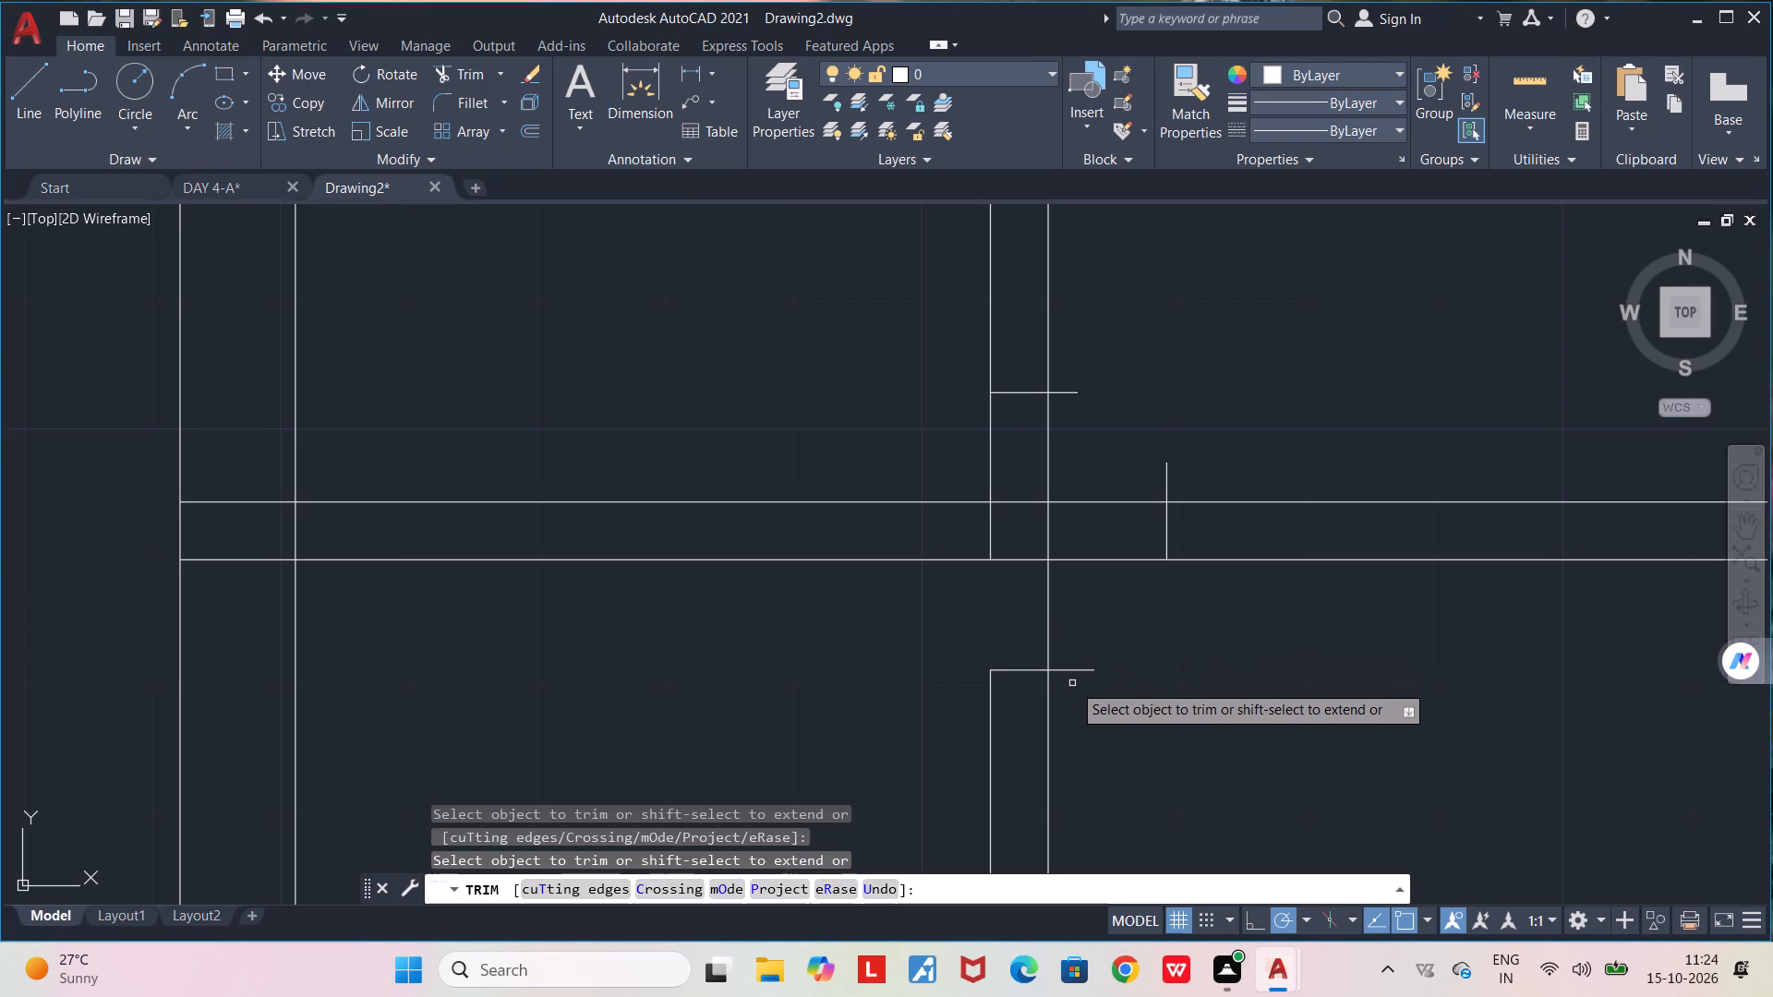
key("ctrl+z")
Trim the vertical partition between the lower two opening marks, and trim the marks' overhanging ends.
scroll(1017, 654, "down", 3)
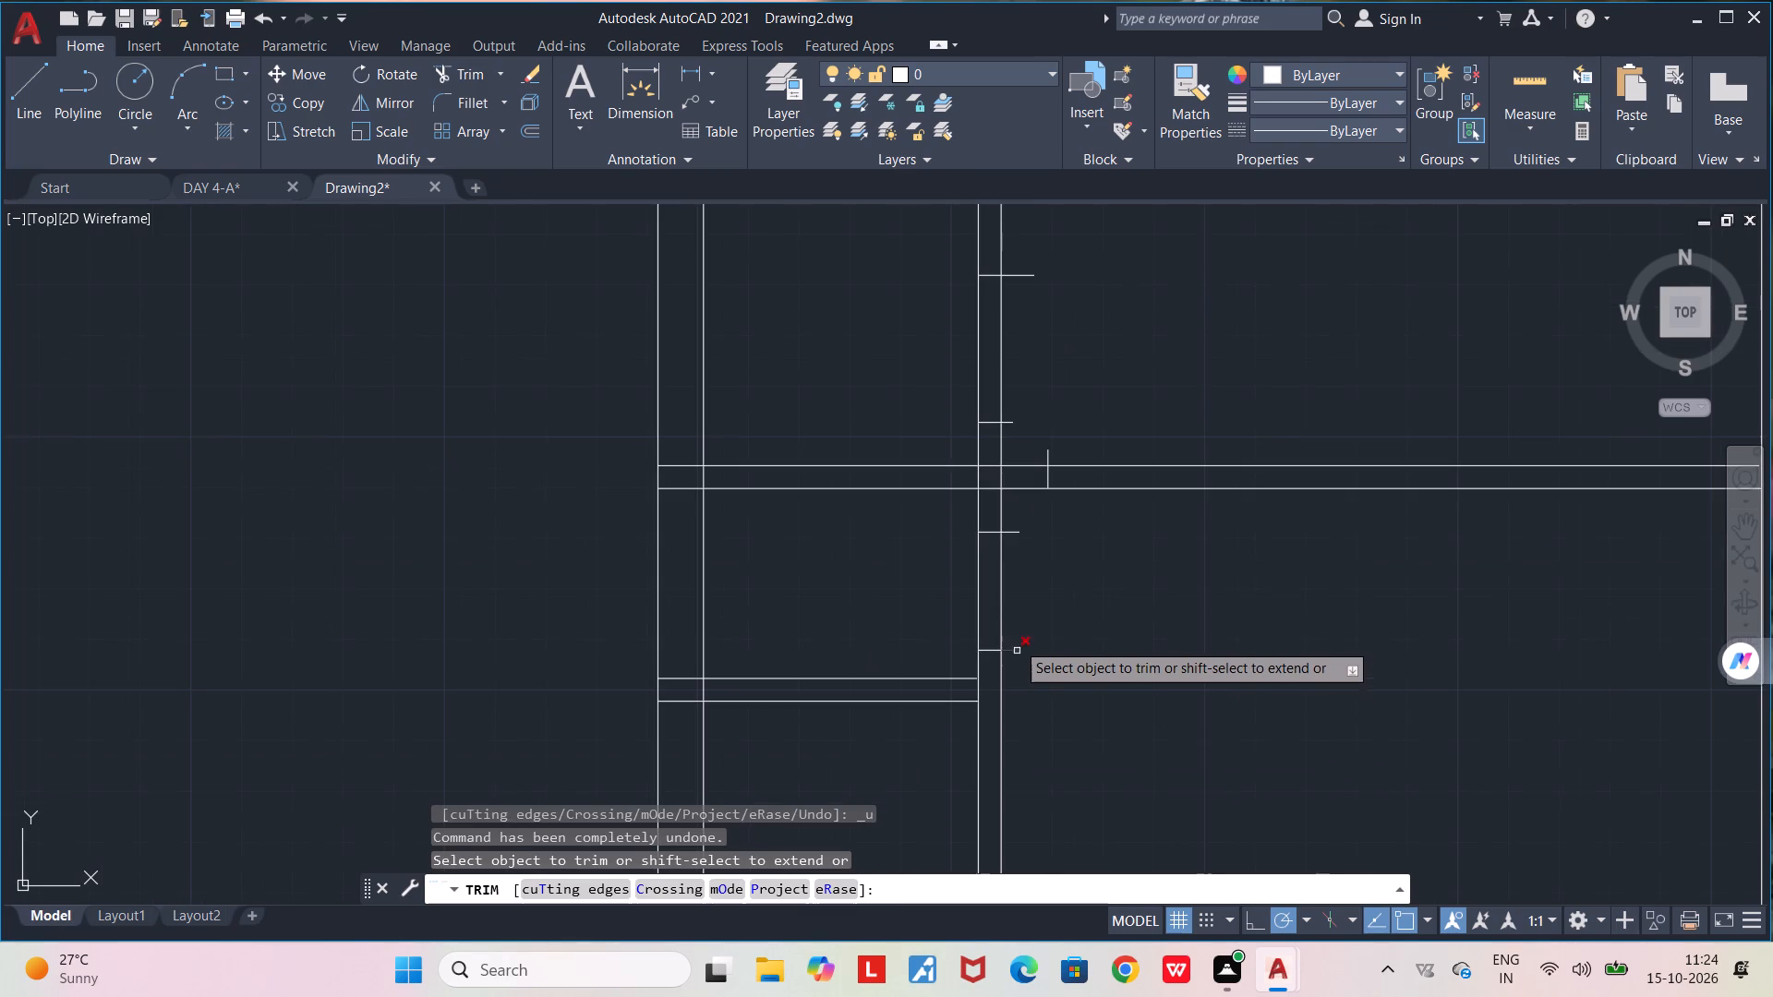
left_click_drag(1013, 606, 954, 613)
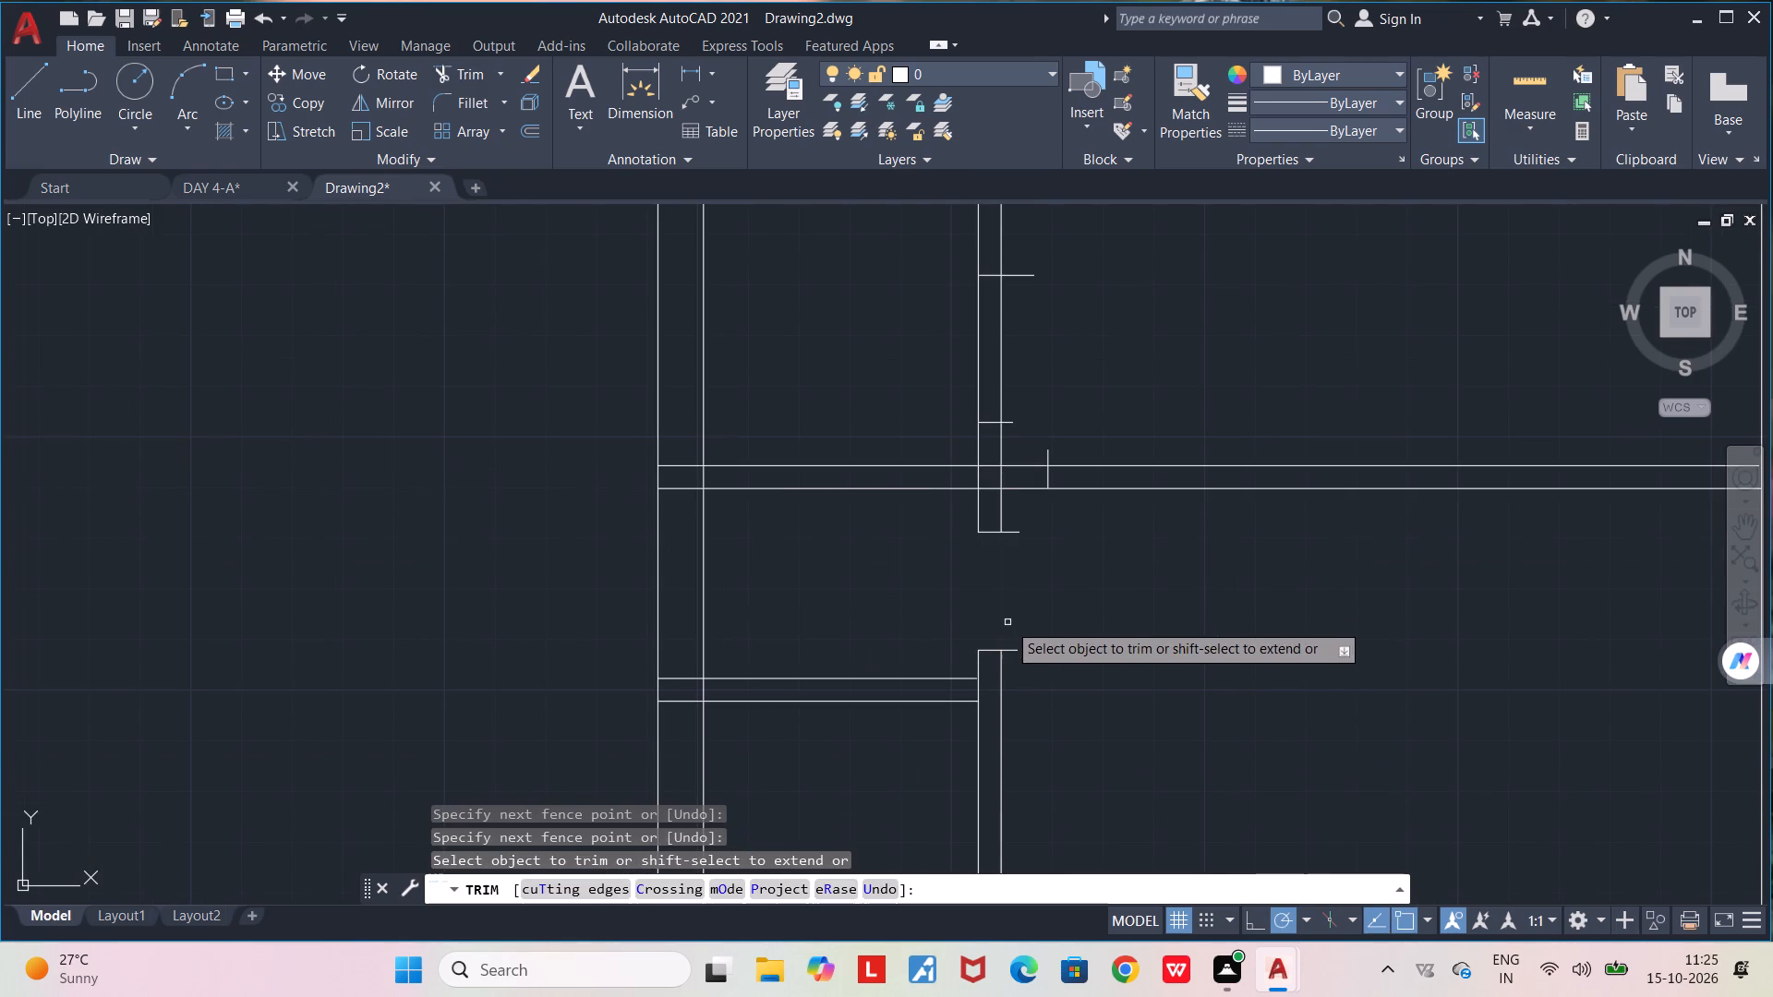
left_click_drag(1011, 630, 1011, 668)
left_click_drag(1015, 551, 1008, 547)
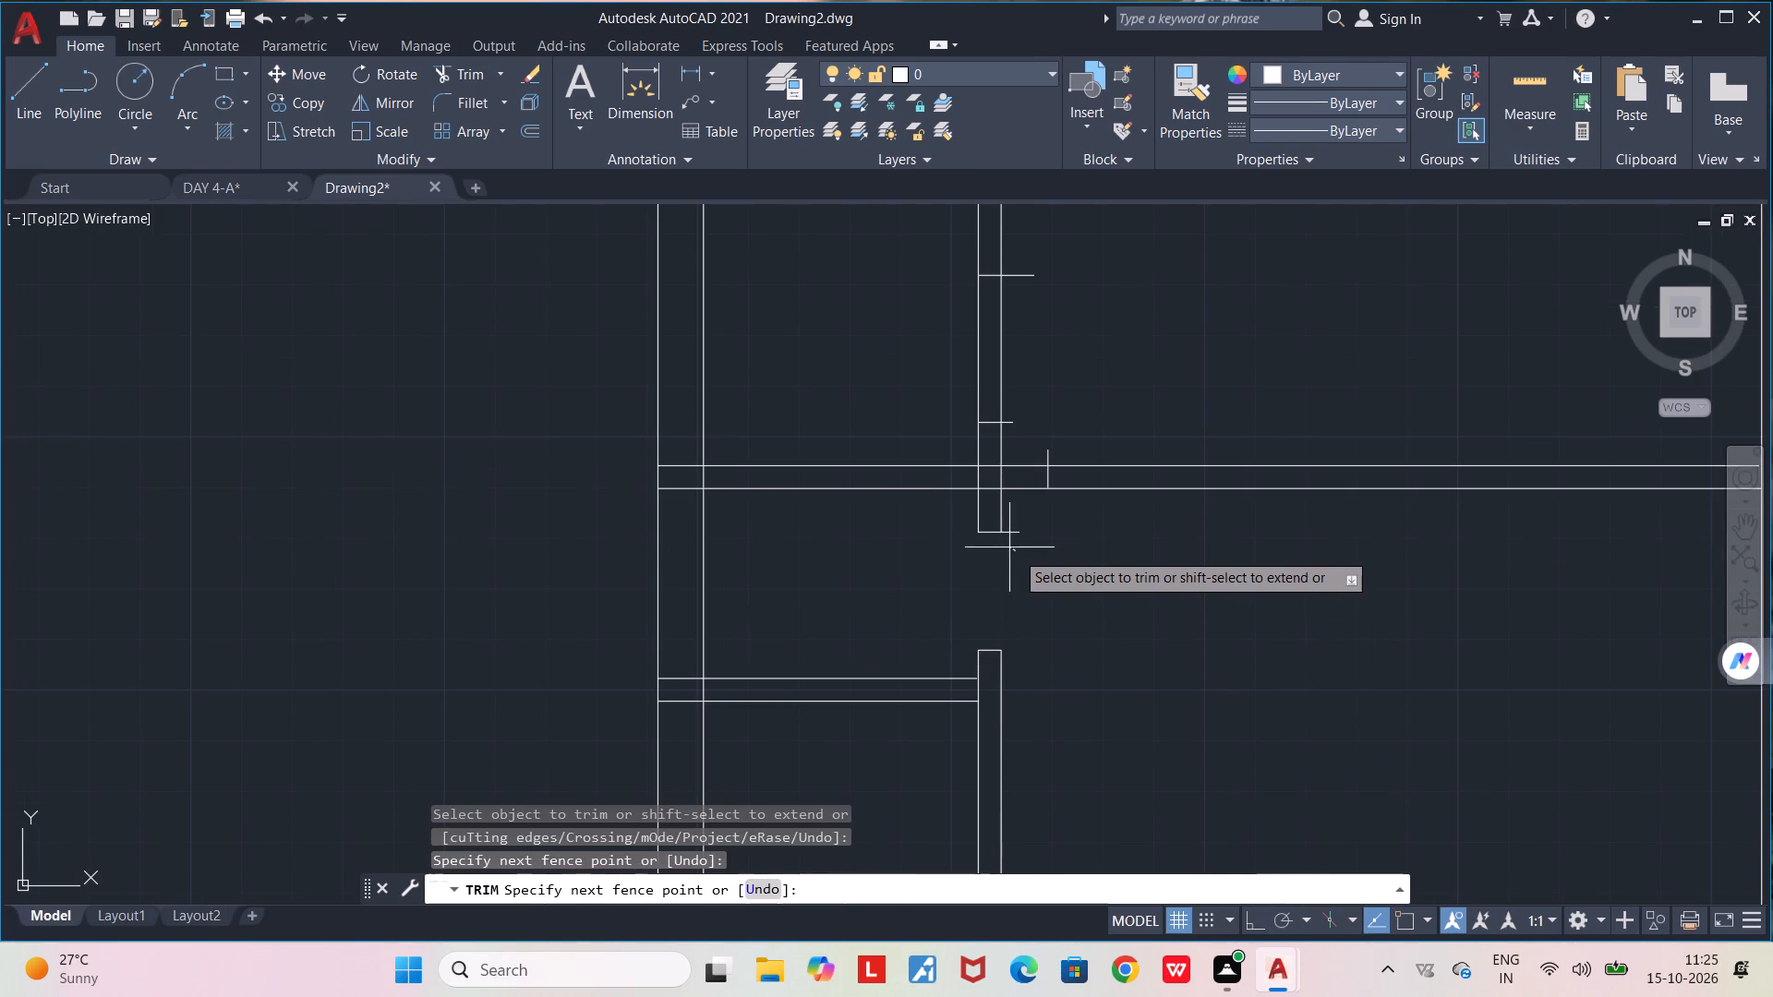
left_click_drag(1008, 547, 1012, 524)
Trim the crossing wall lines inside the junction of the horizontal and vertical partitions.
middle_click_drag(1076, 518, 907, 672)
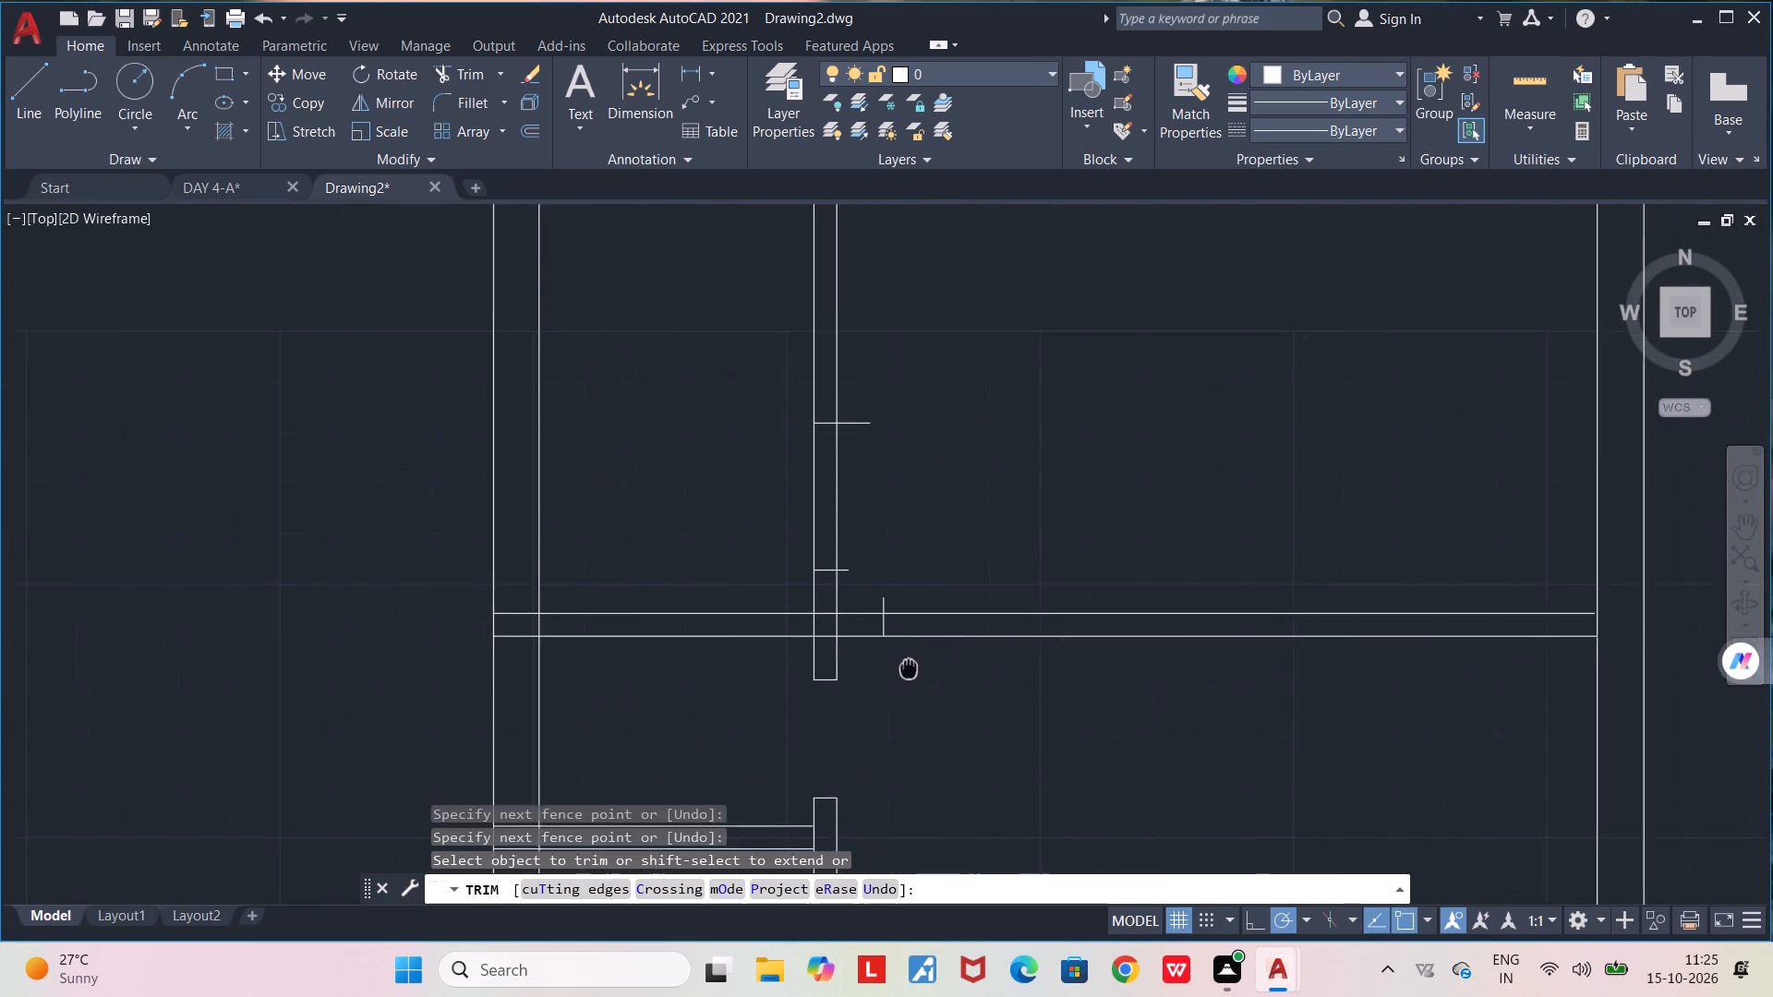
middle_click_drag(907, 672, 897, 684)
scroll(824, 641, "up", 3)
left_click_drag(678, 652, 777, 745)
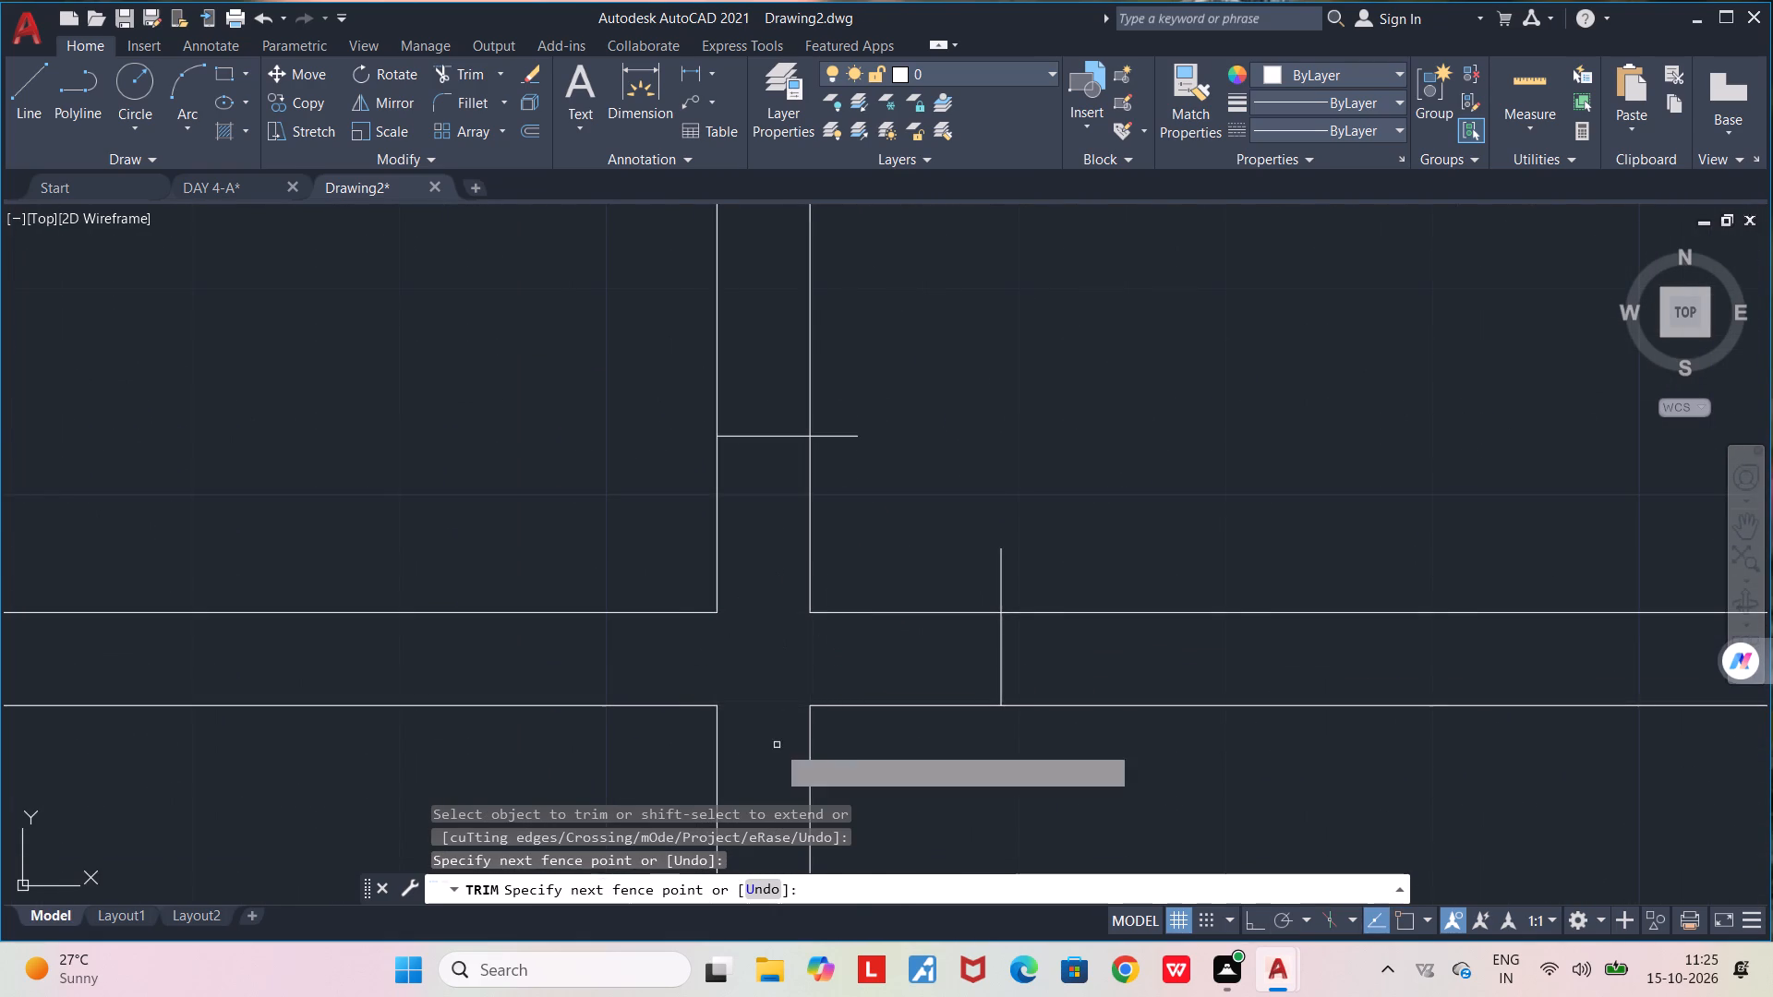
Trim the vertical partition between the two opening marks above the junction, including the marks' overhanging ends.
scroll(776, 716, "down", 2)
left_click_drag(802, 619, 815, 378)
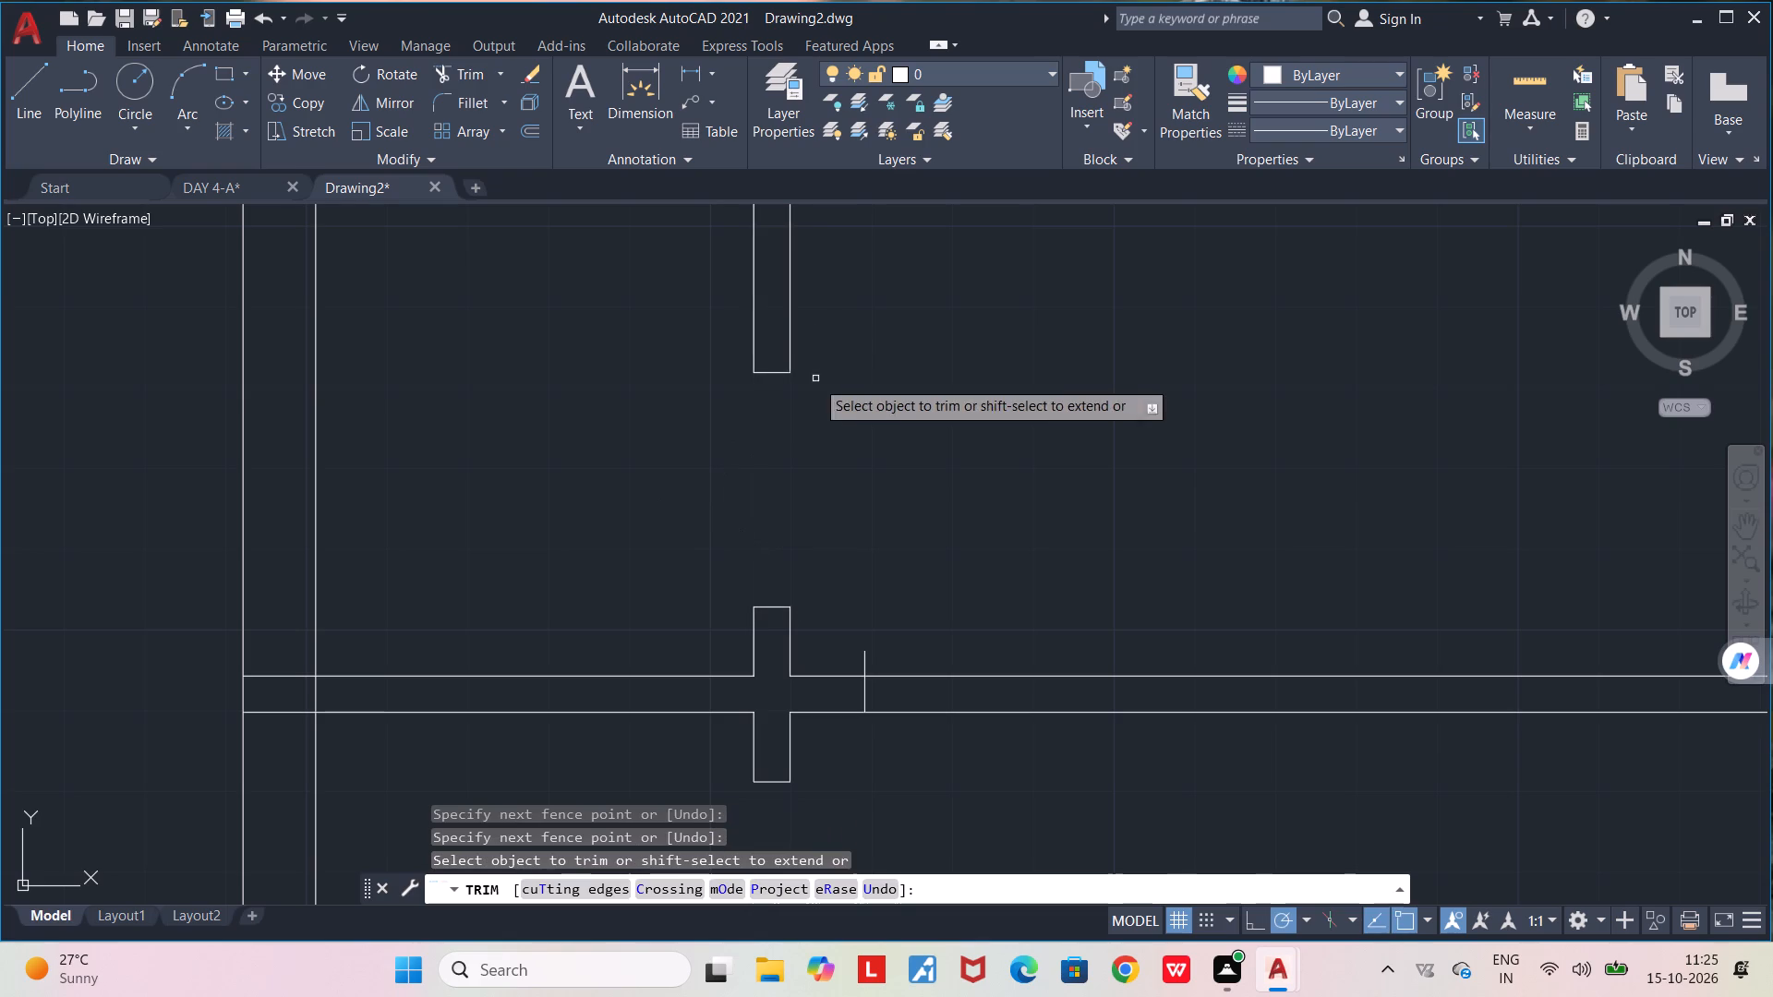
scroll(848, 472, "down", 1)
key("space")
scroll(853, 505, "down", 3)
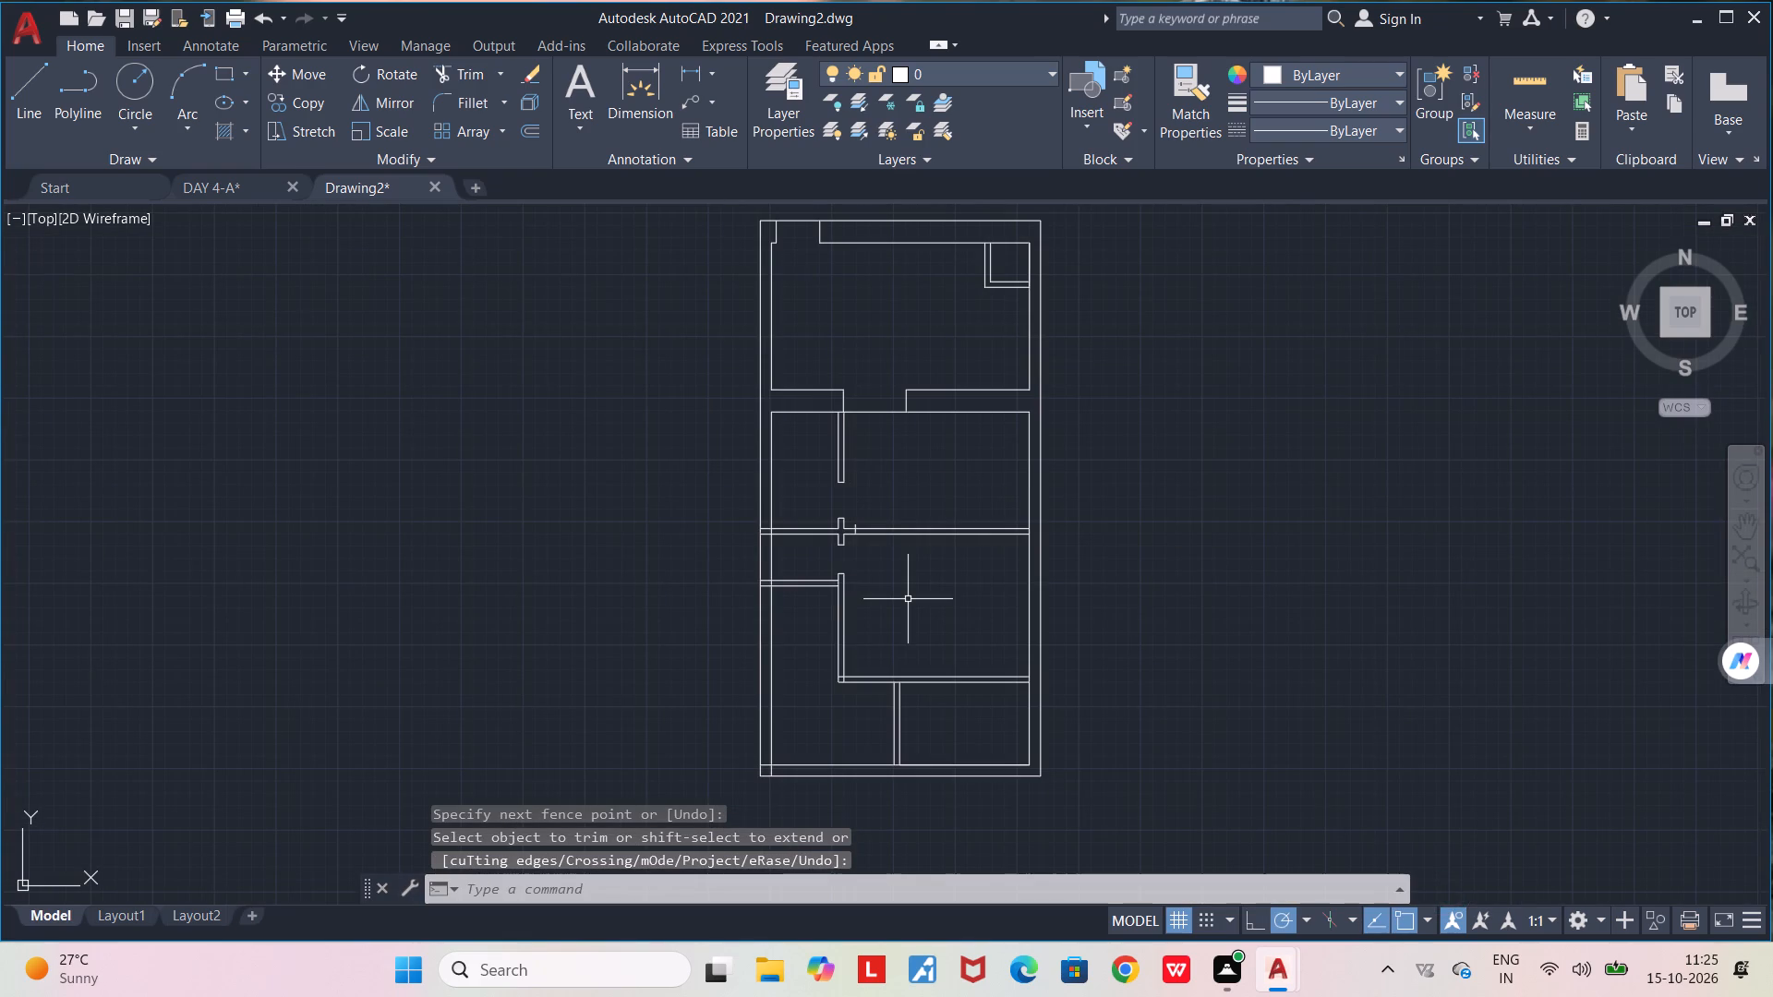
Draw a second short vertical line across the horizontal partition, farther right of the junction, to mark the opening's other side.
middle_click_drag(903, 599, 681, 663)
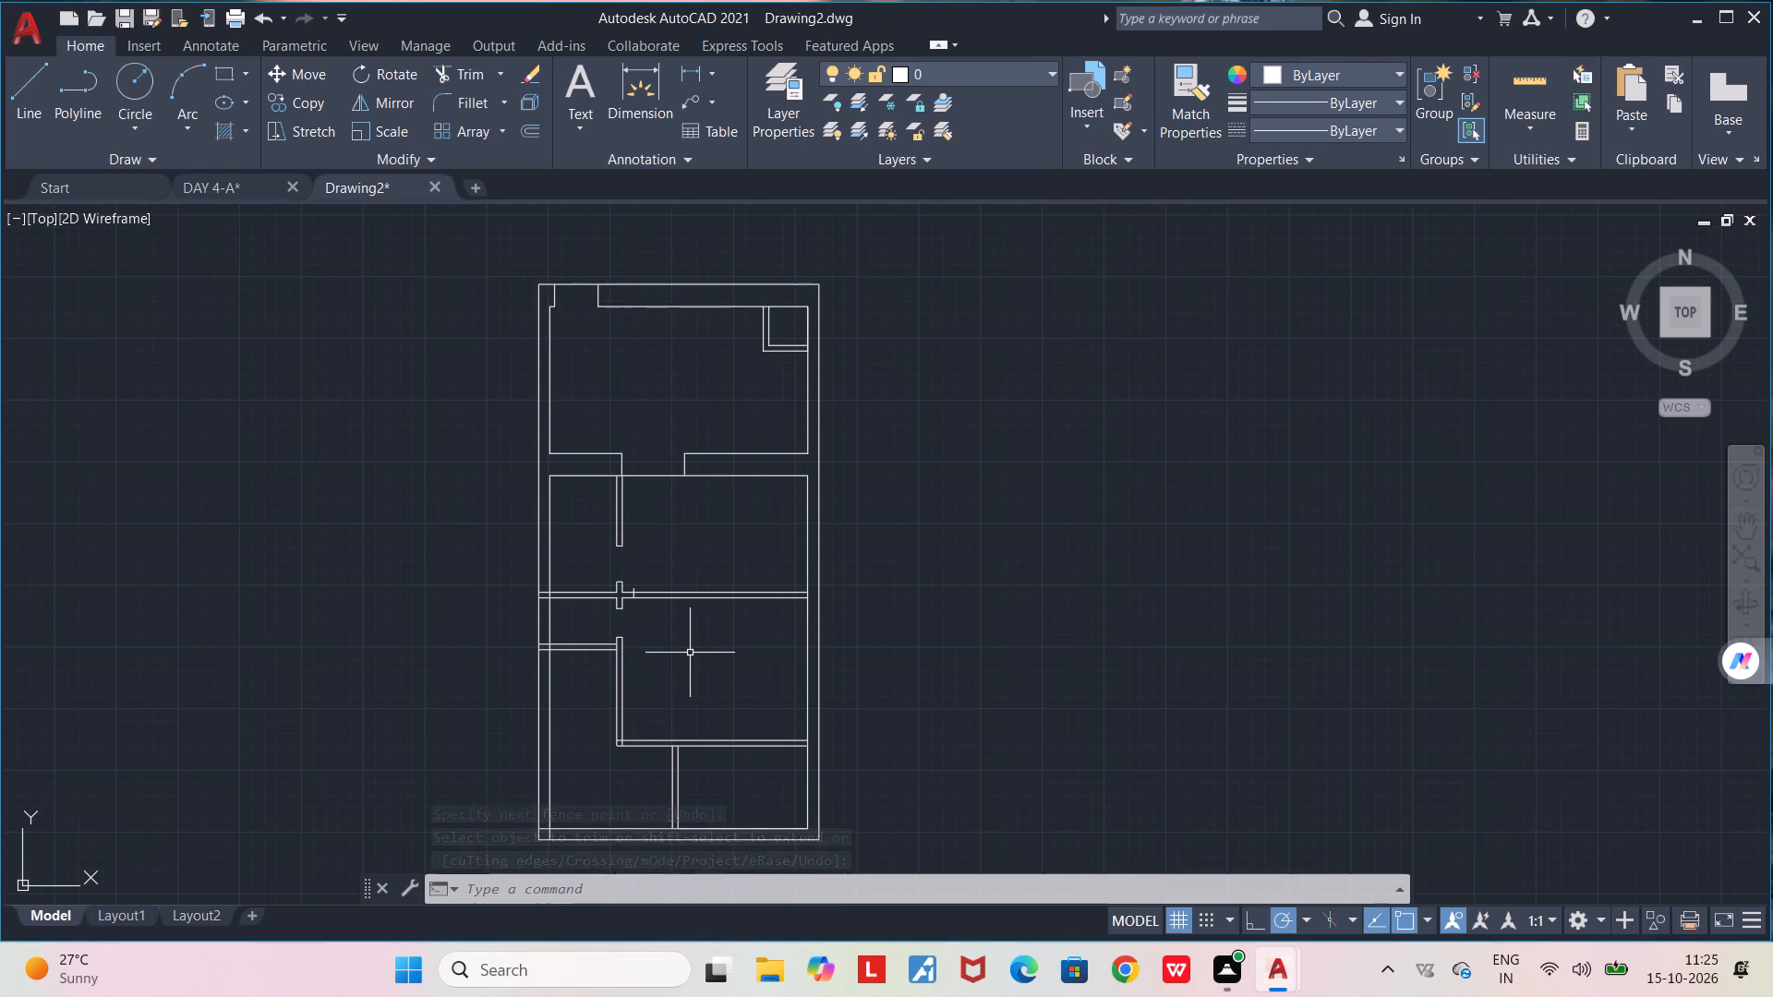
key("l")
key("Return")
scroll(690, 653, "up", 2)
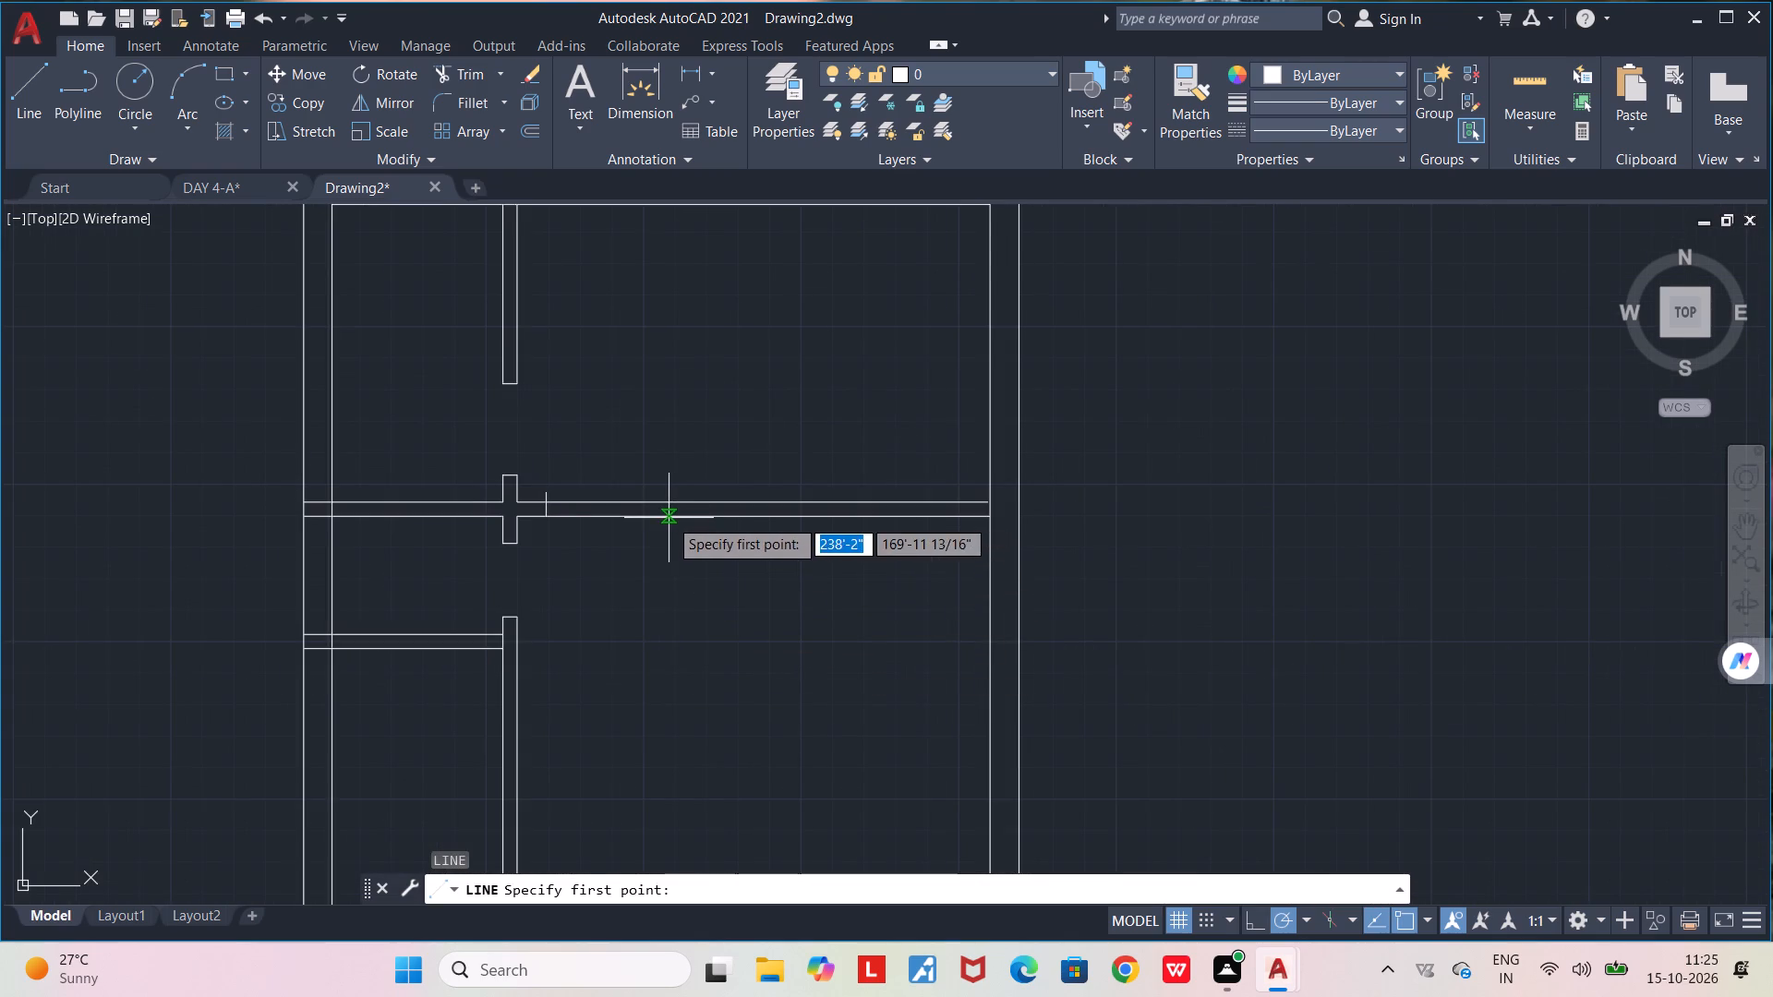
left_click(669, 518)
left_click(675, 490)
key("space")
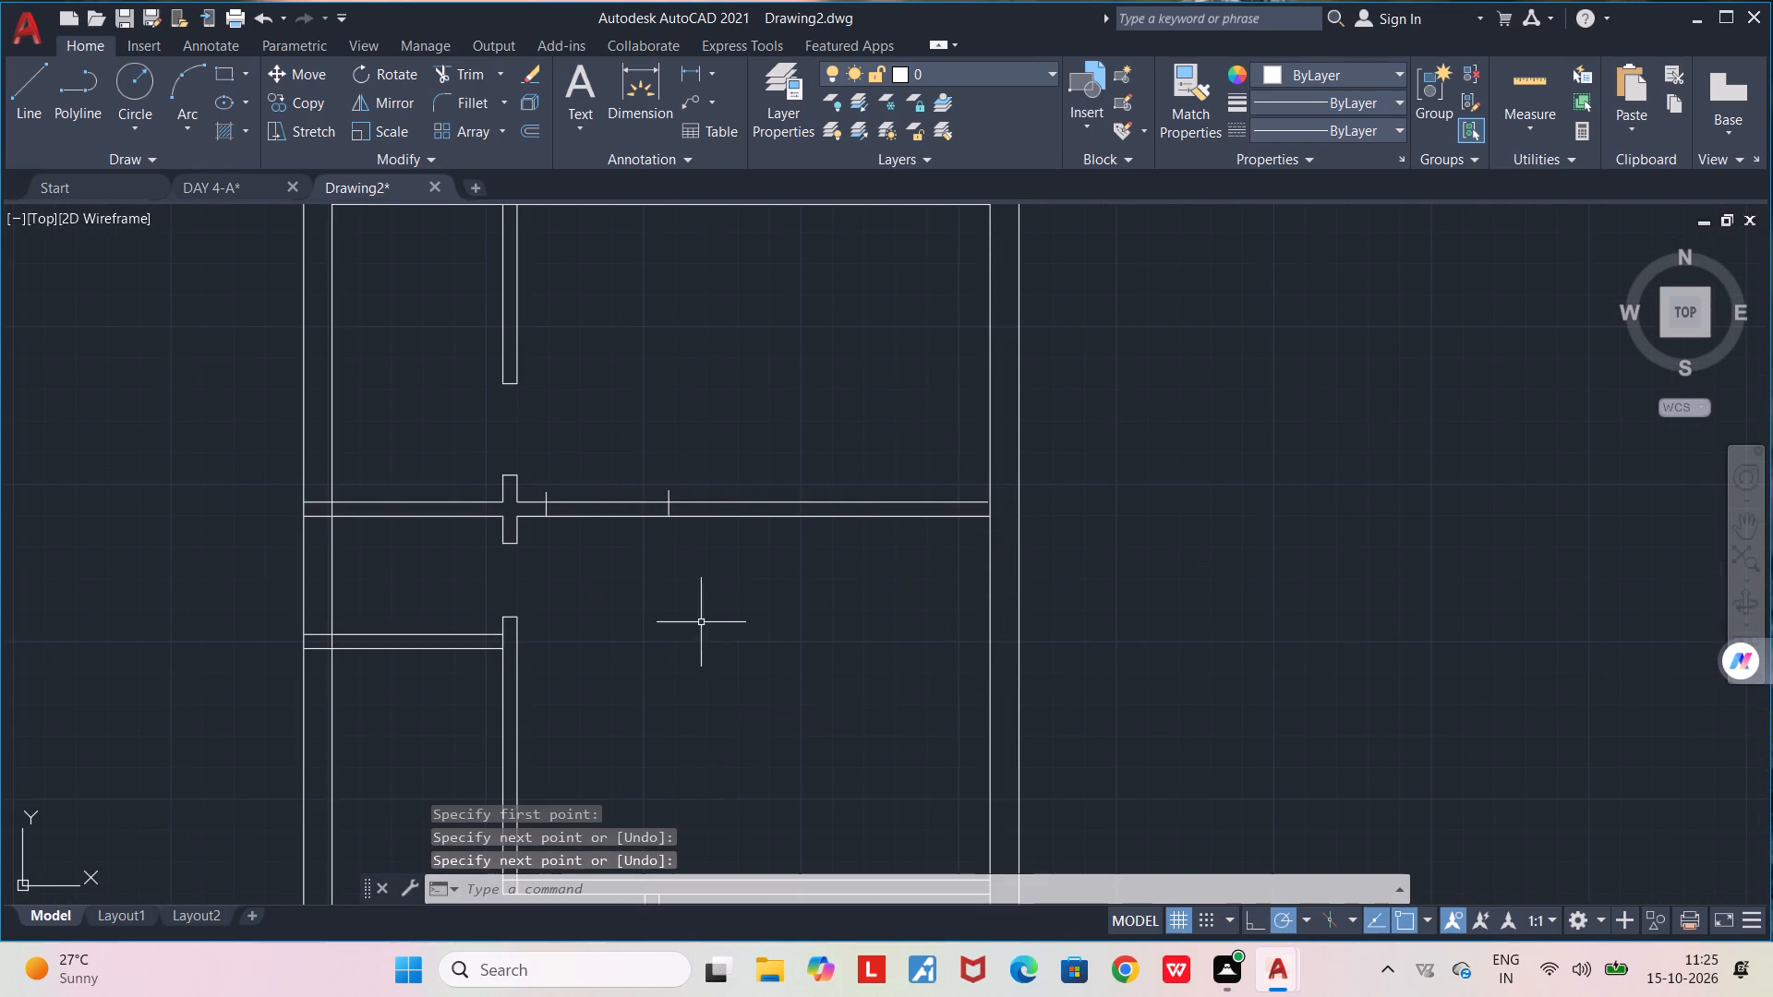
Trim the horizontal partition between its two vertical marks to form an opening, and trim the marks' overhanging ends.
type("TR")
key("Return")
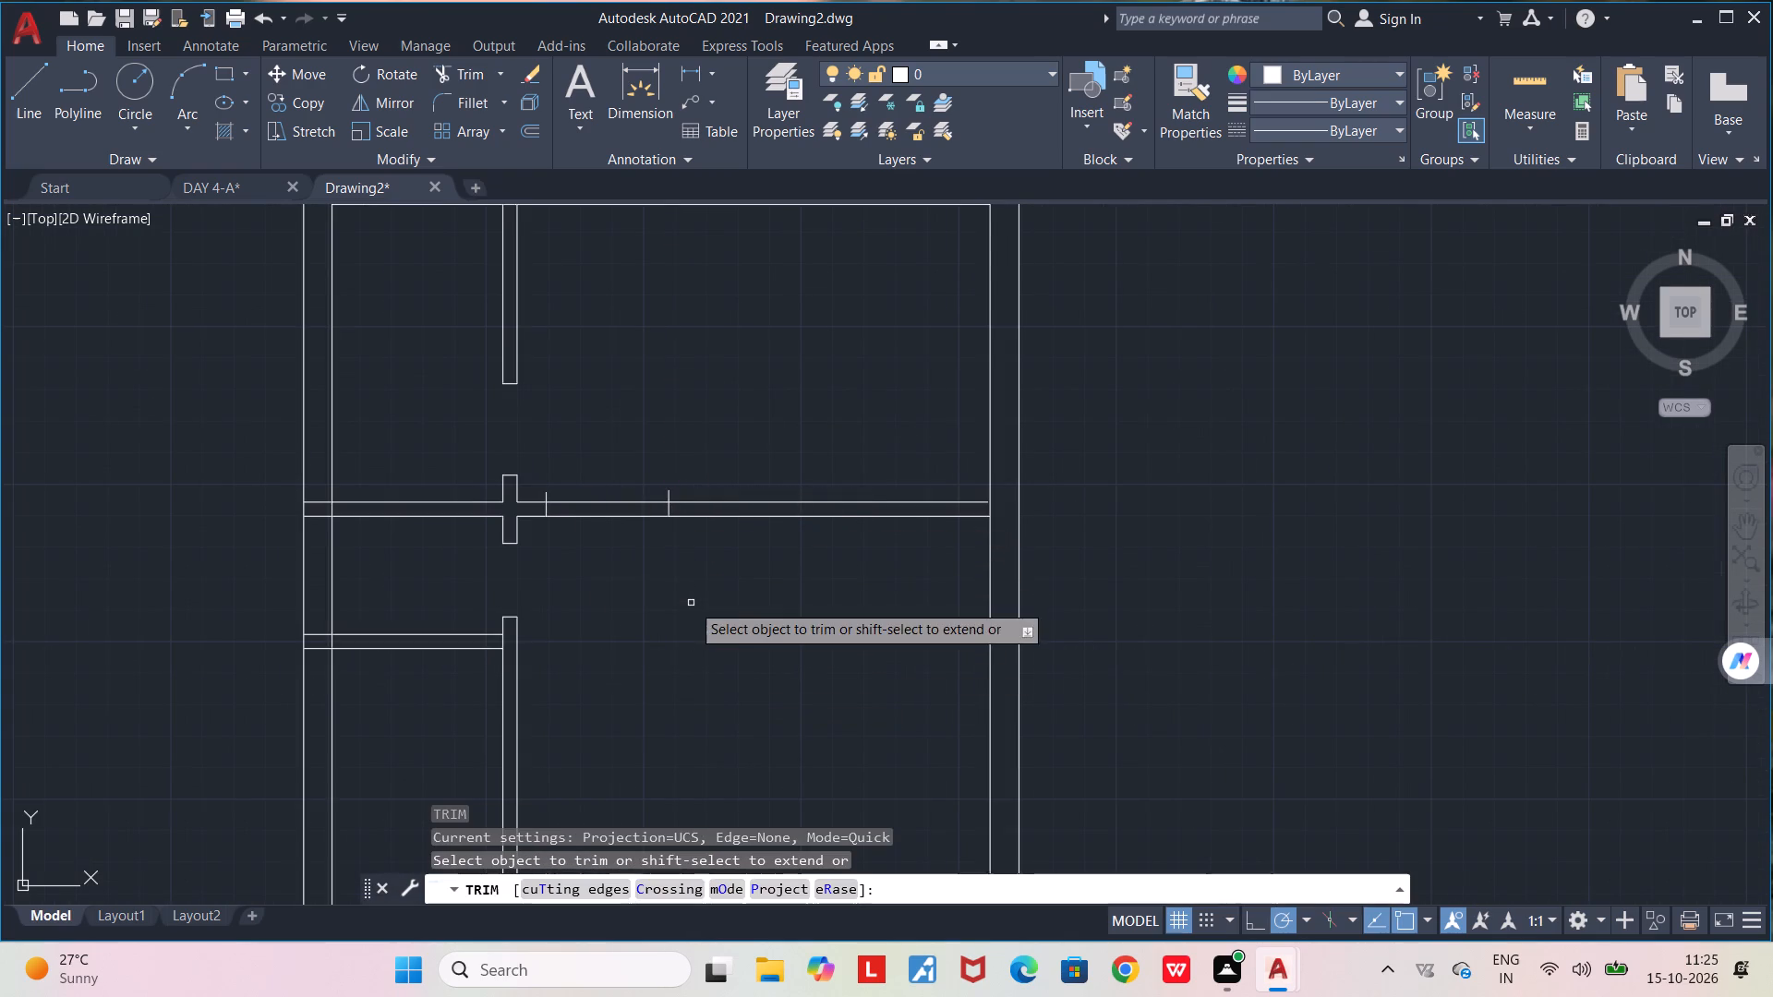
scroll(553, 509, "up", 3)
left_click_drag(509, 450, 730, 642)
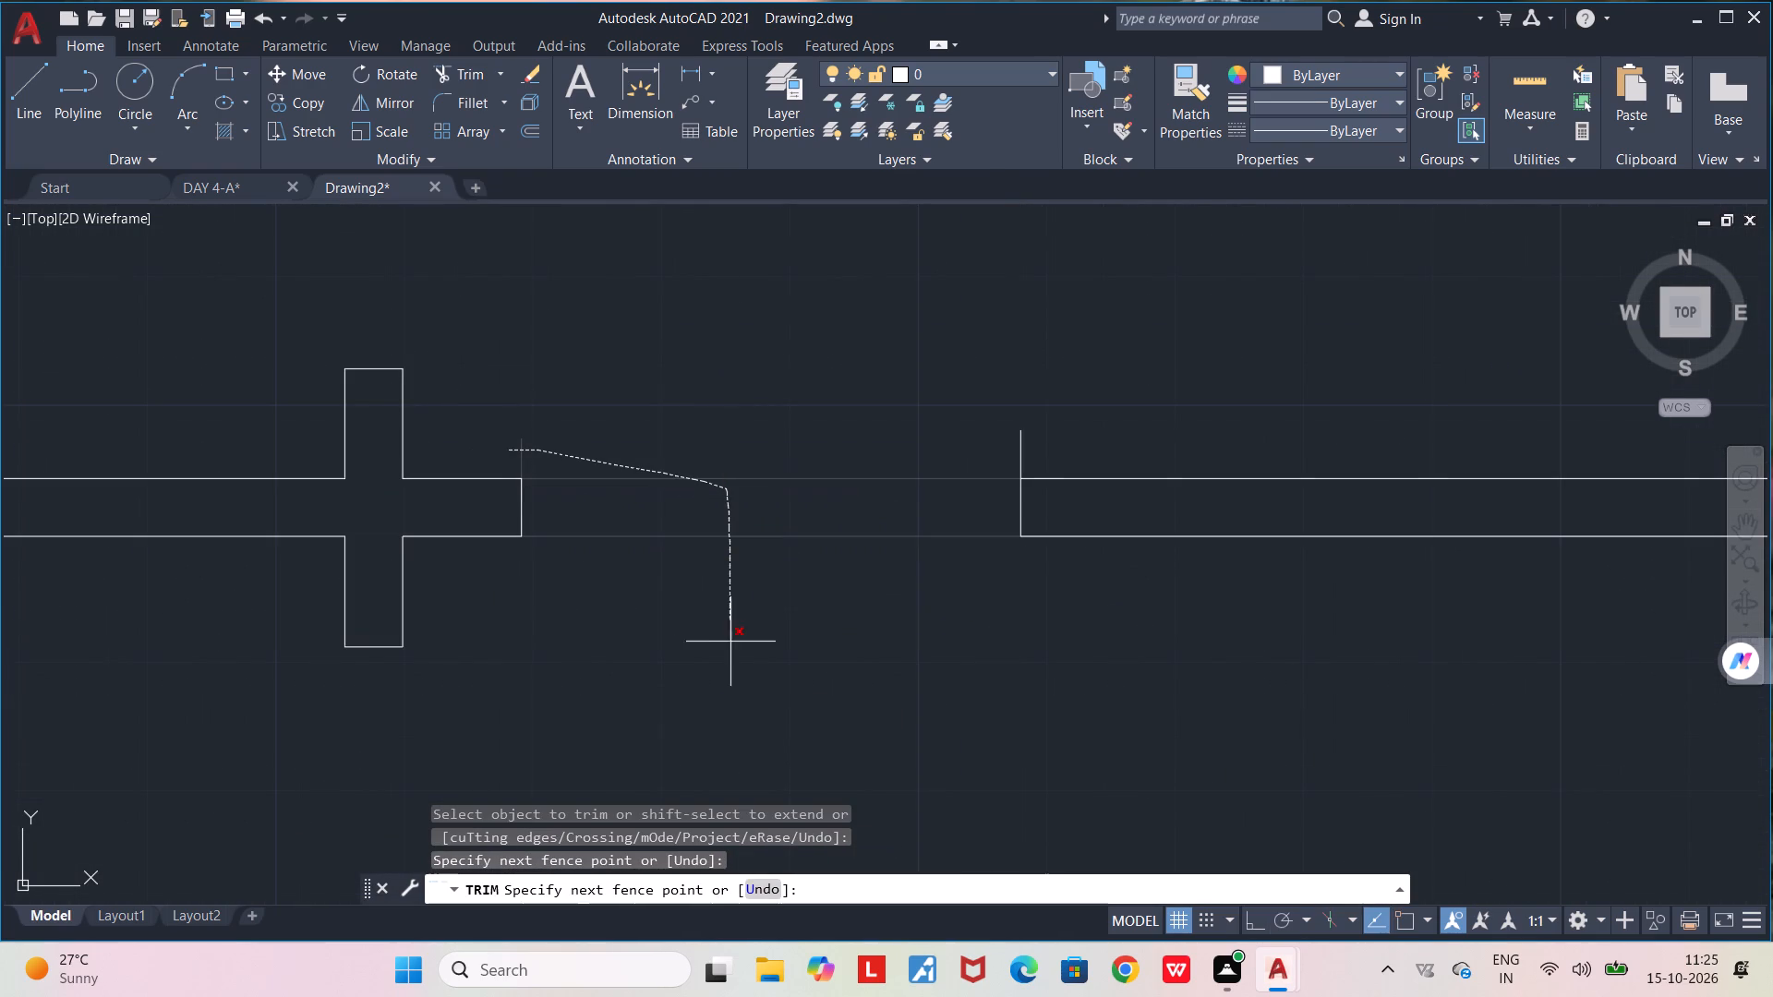
left_click_drag(730, 642, 1012, 441)
scroll(1009, 441, "down", 3)
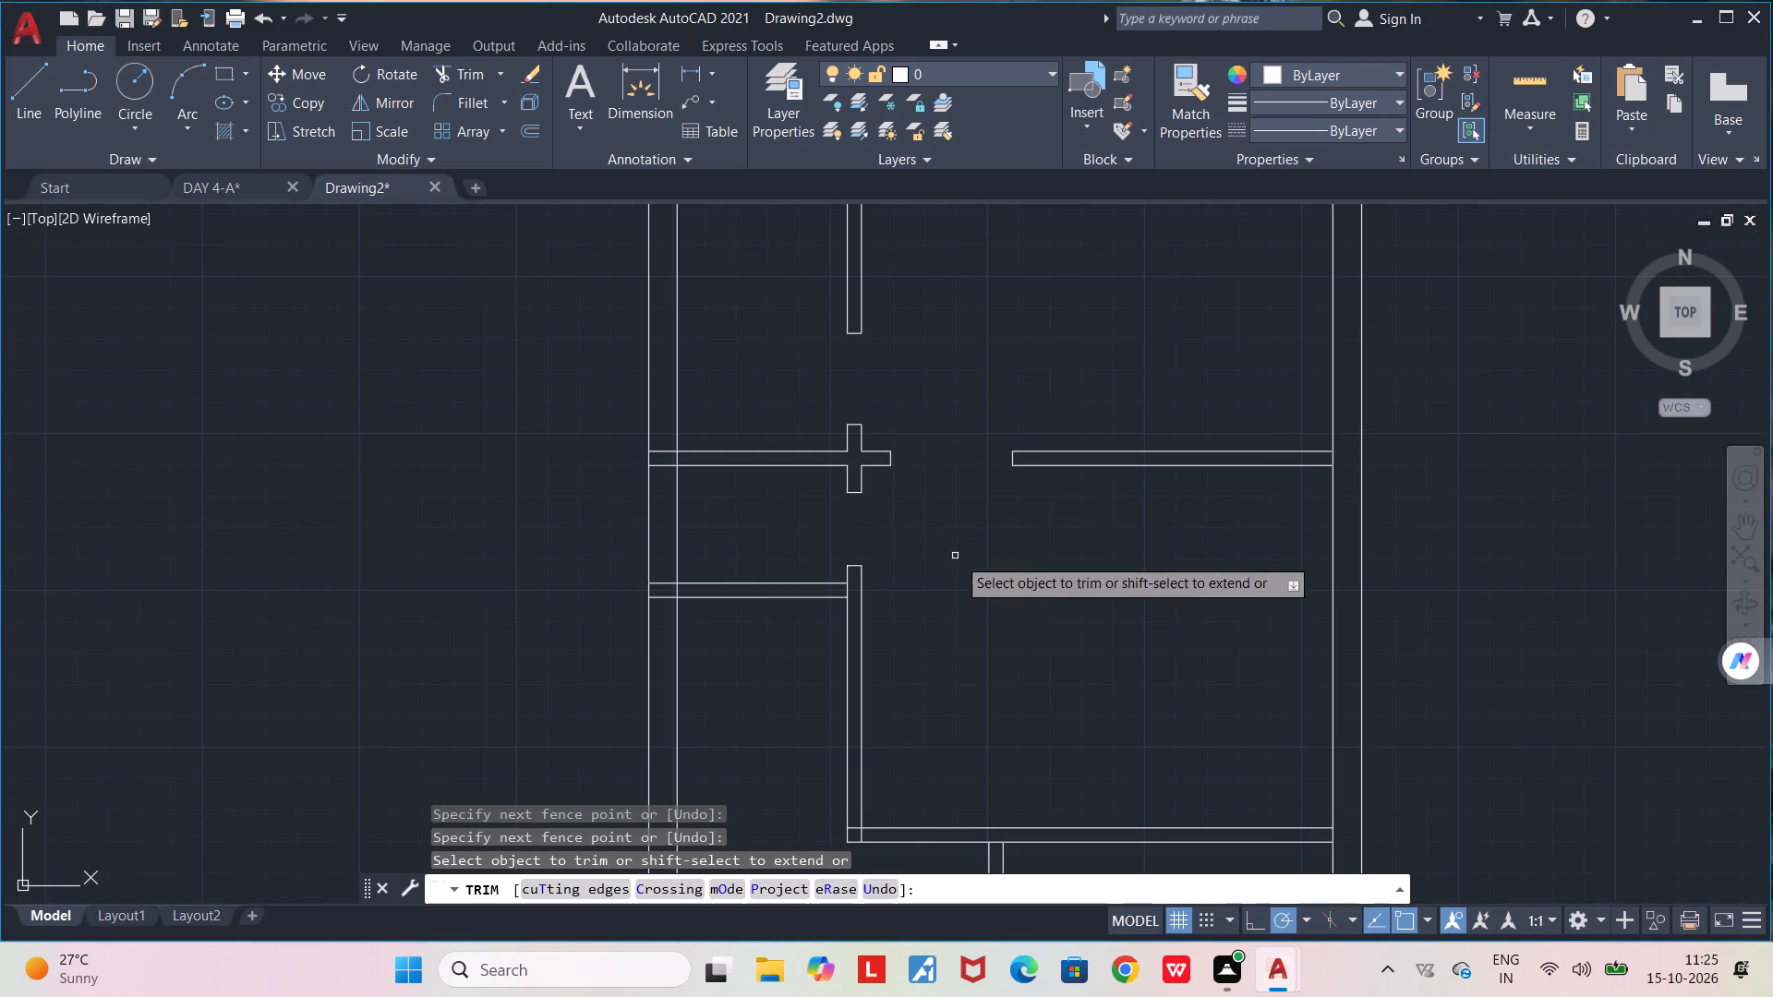
middle_click_drag(972, 571, 859, 560)
scroll(859, 560, "down", 2)
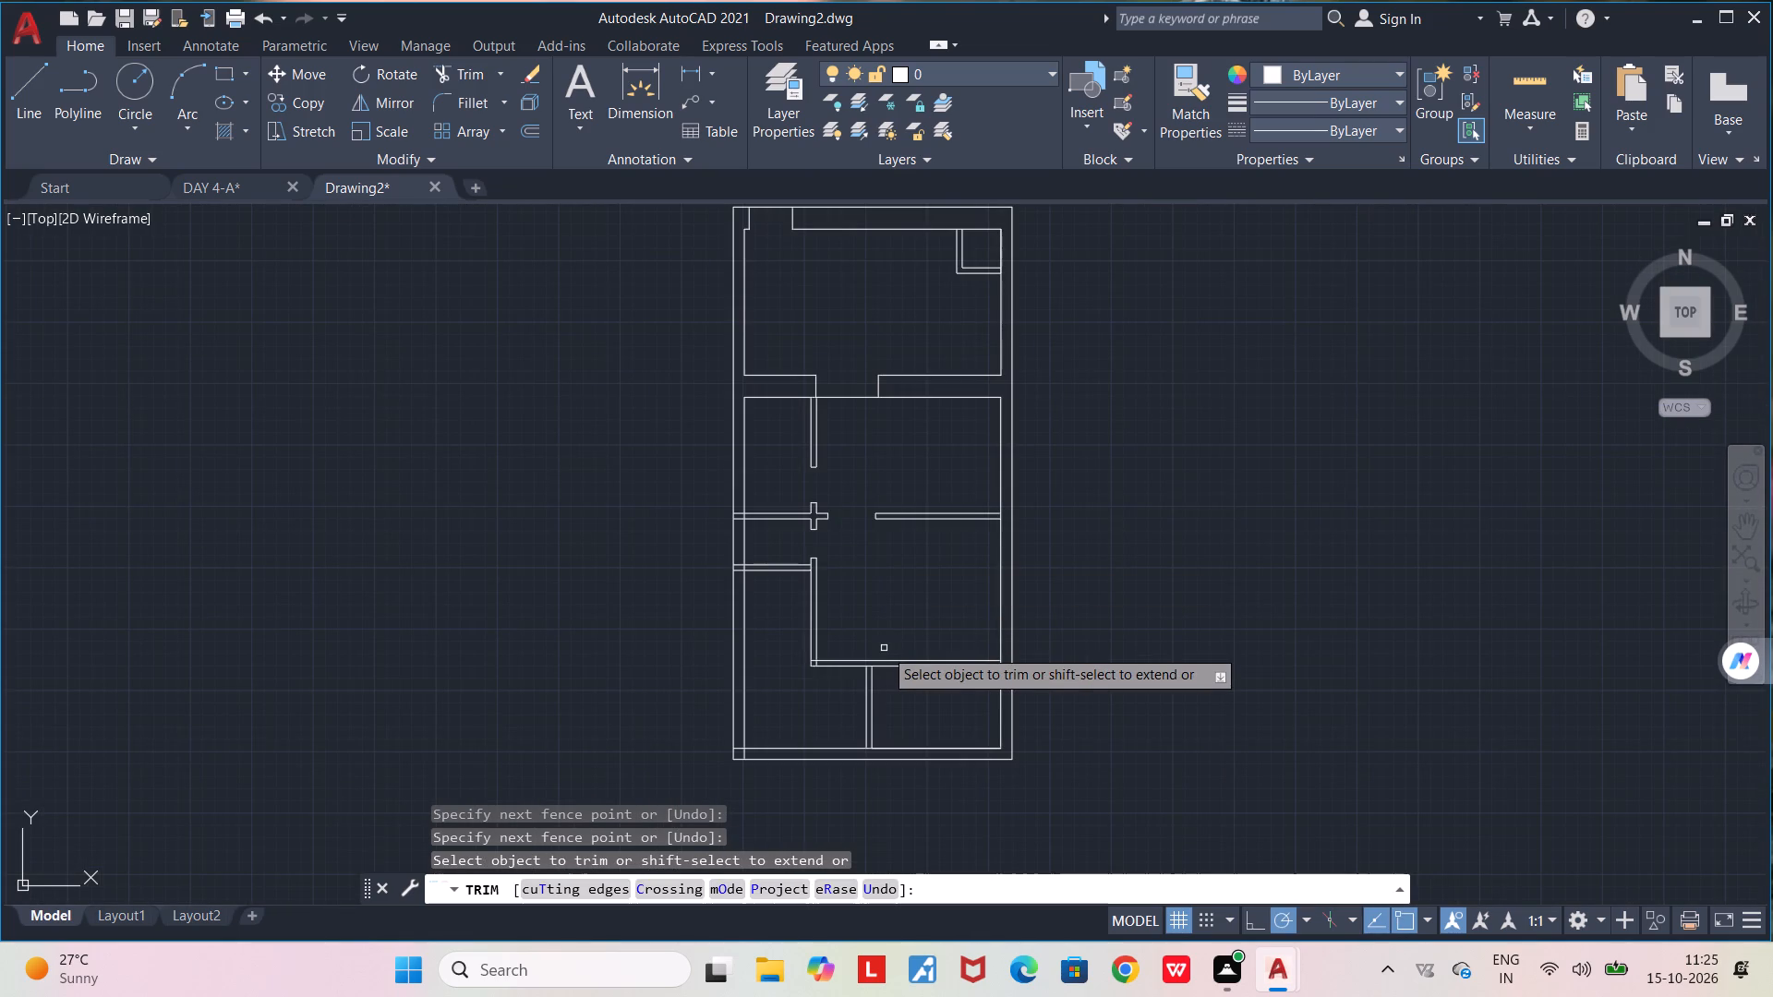
key("l")
key("Return")
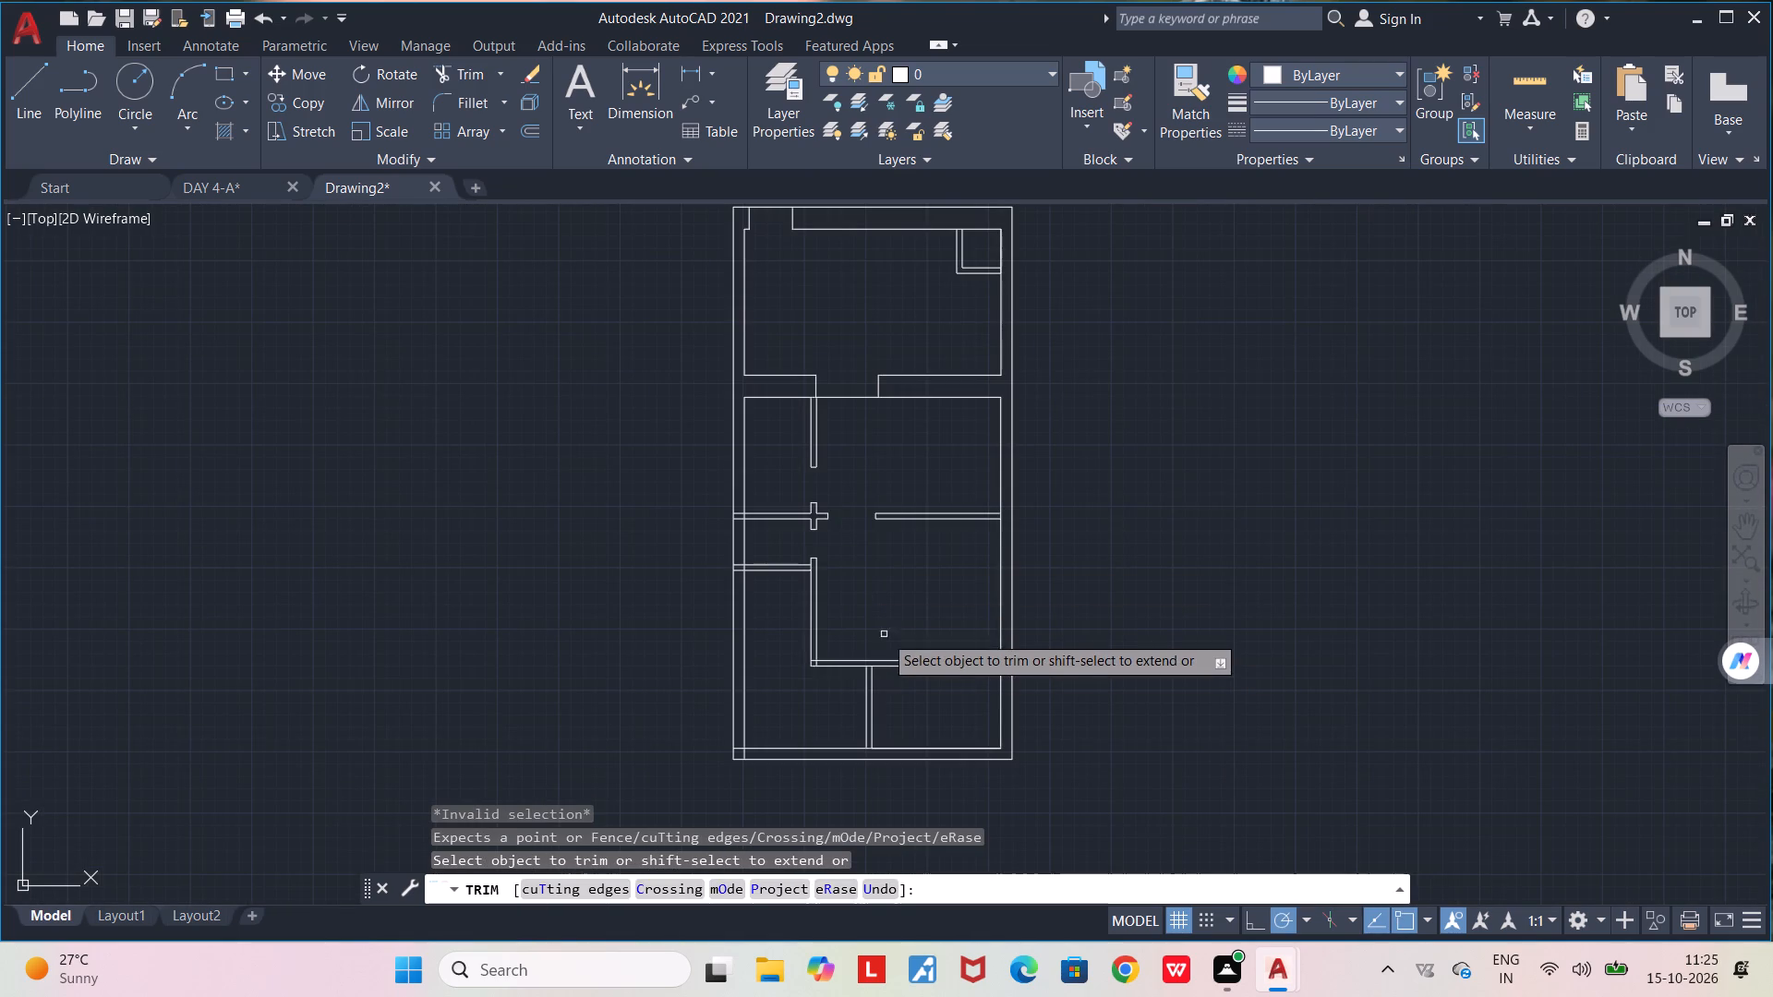
key("Escape")
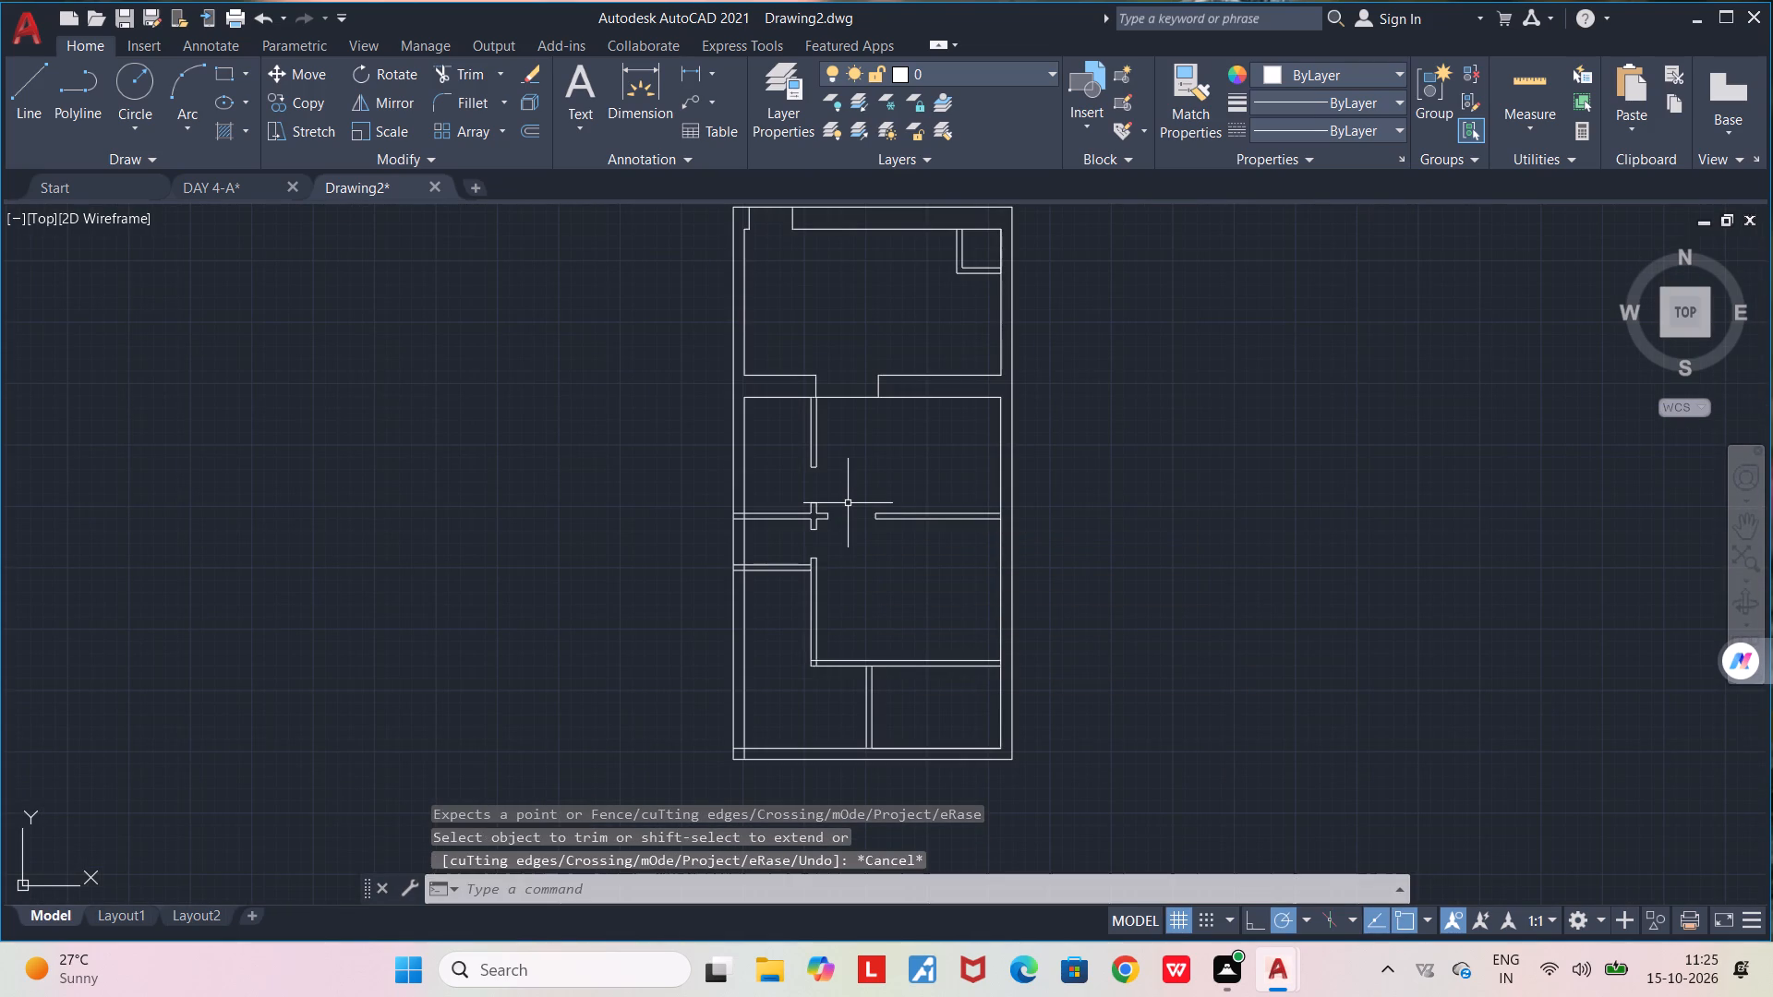
Draw a vertical line across the upper opening in the vertical partition, joining the two wall ends along their left face.
key("l")
key("Return")
scroll(827, 493, "up", 4)
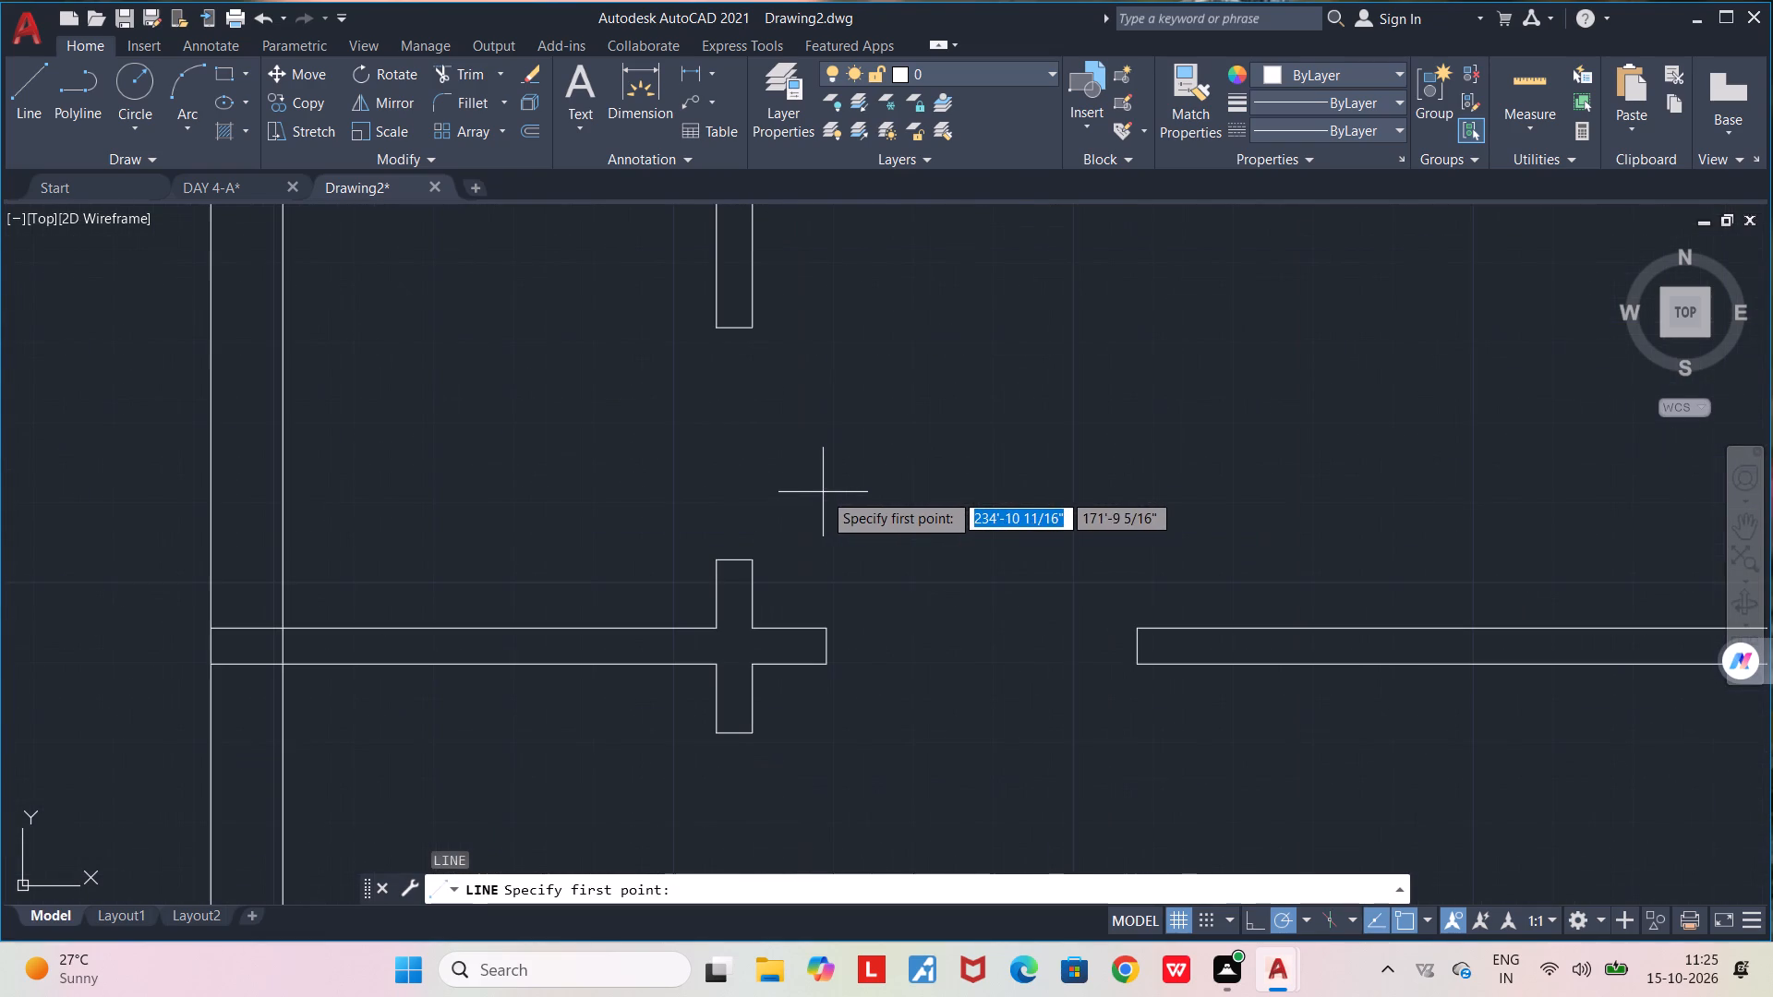
left_click(718, 331)
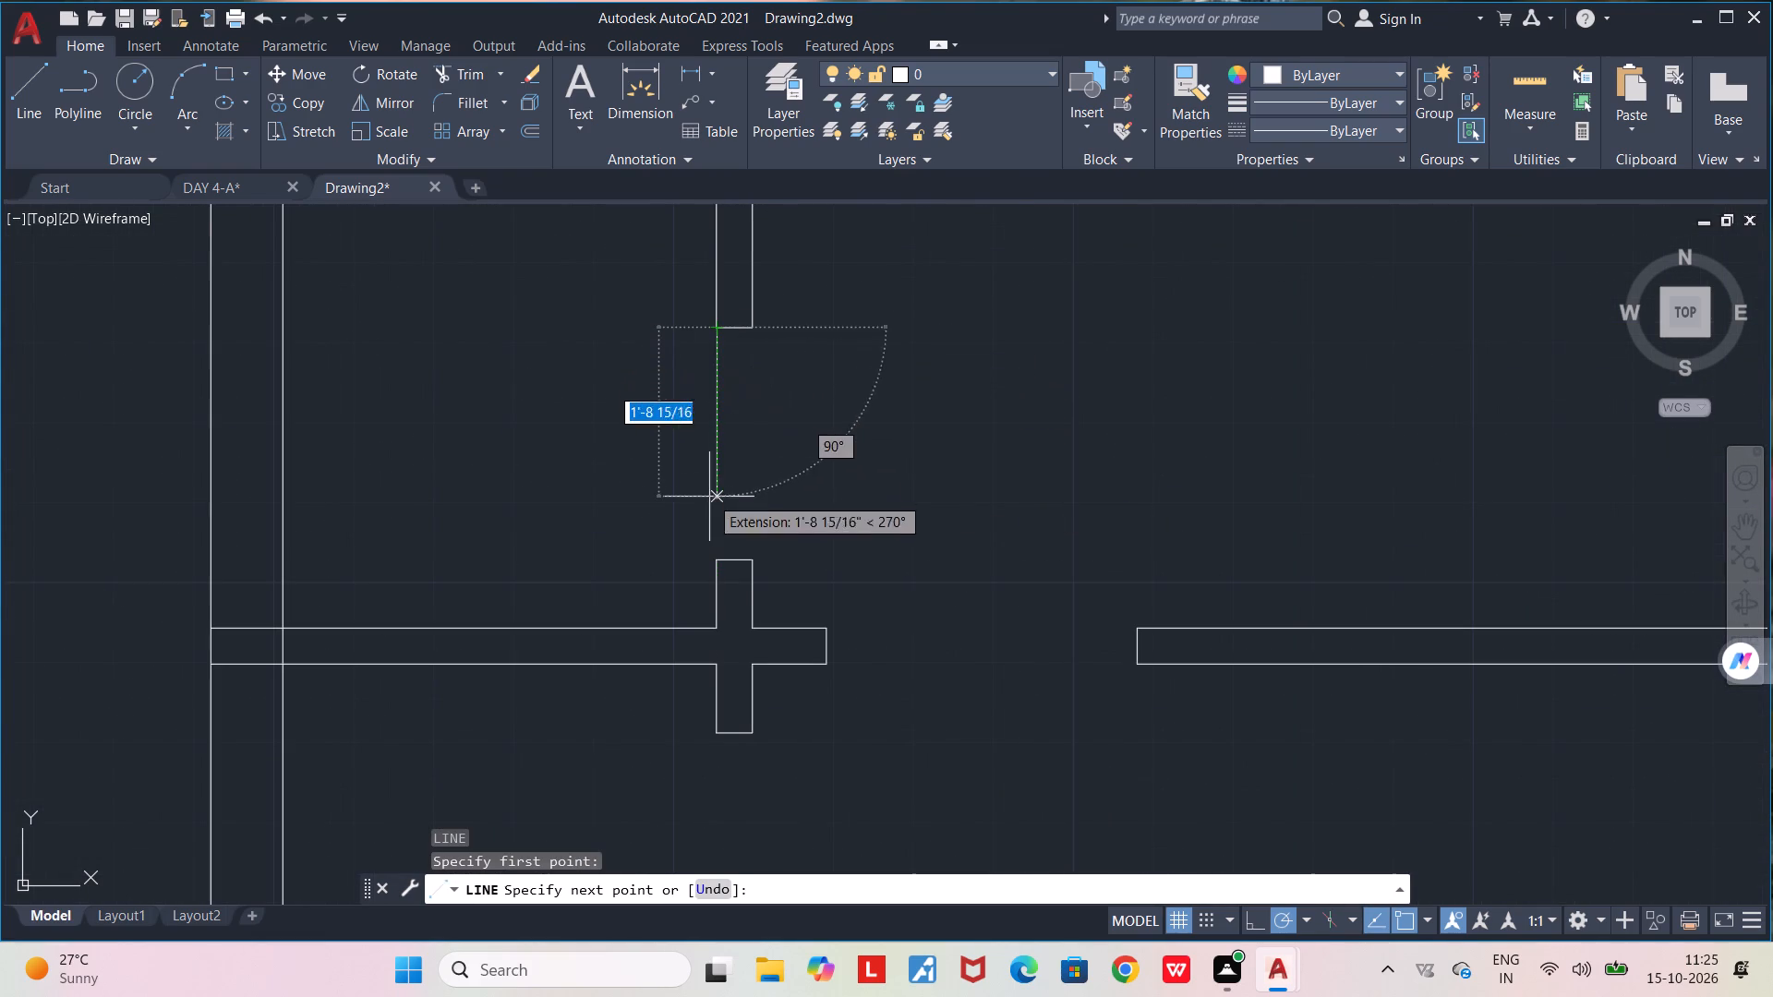
left_click(713, 563)
key("space")
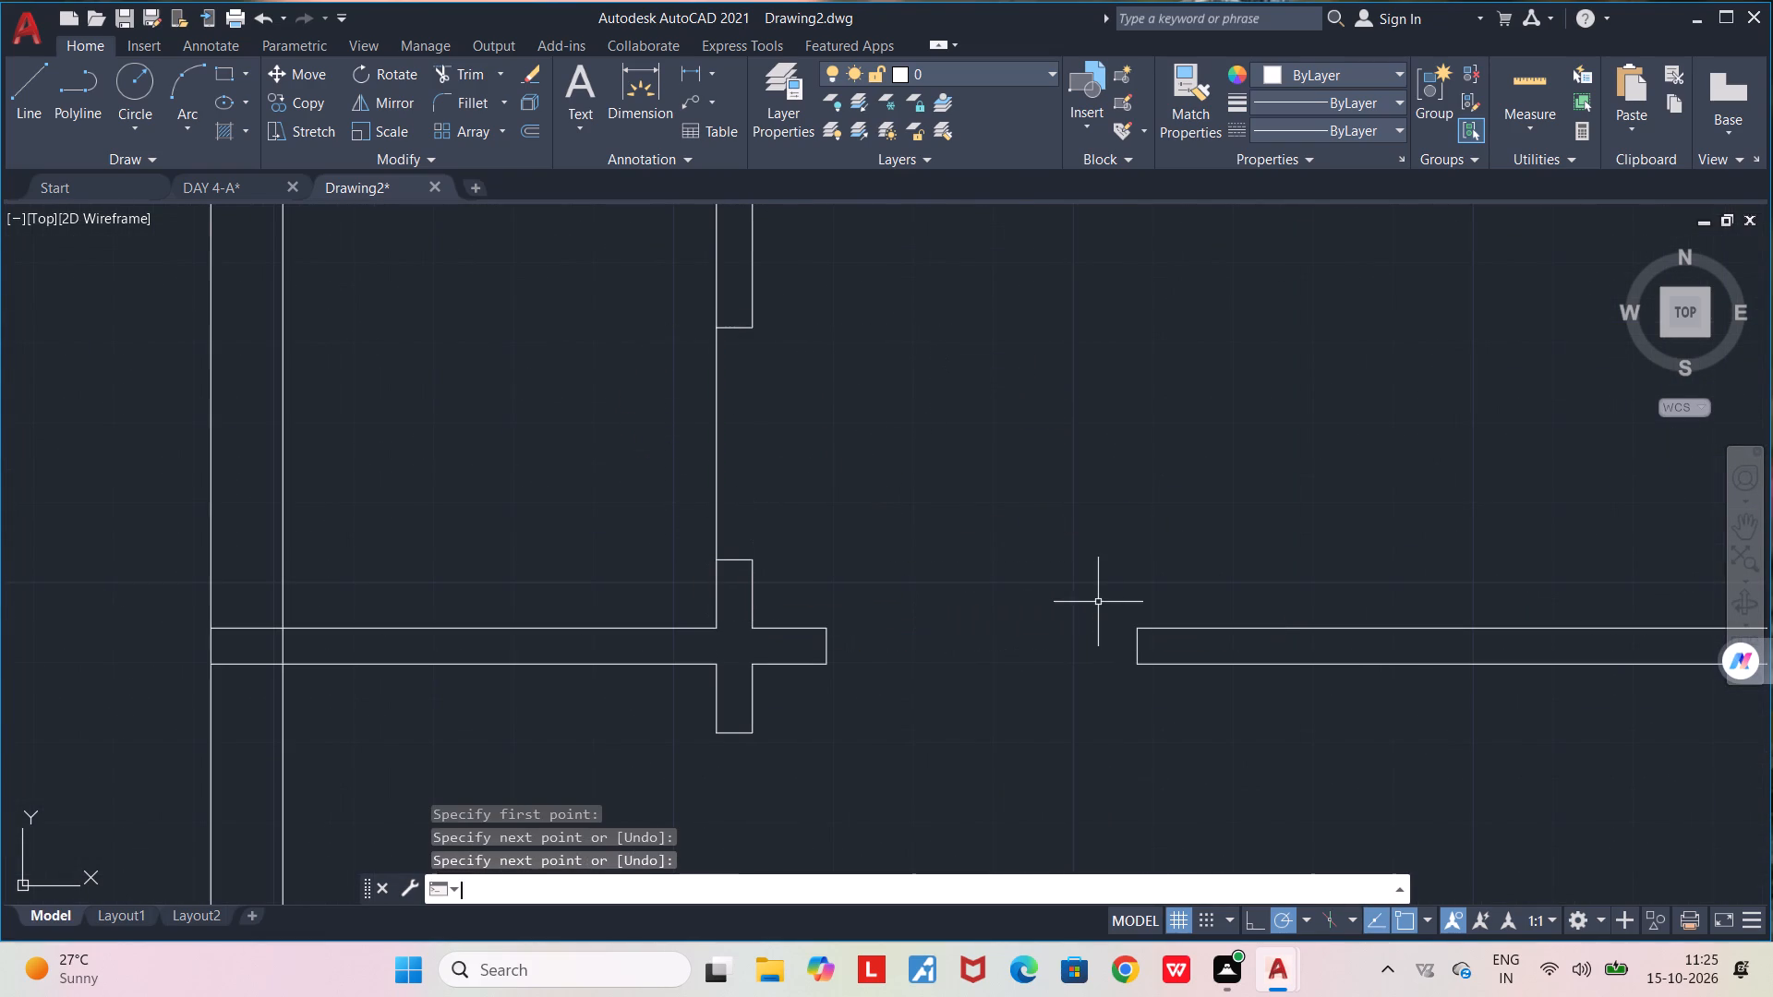
Draw a vertical line across the opening below the junction, joining the vertical partition's ends along their left face.
key("l")
key("Return")
middle_click_drag(862, 645, 899, 398)
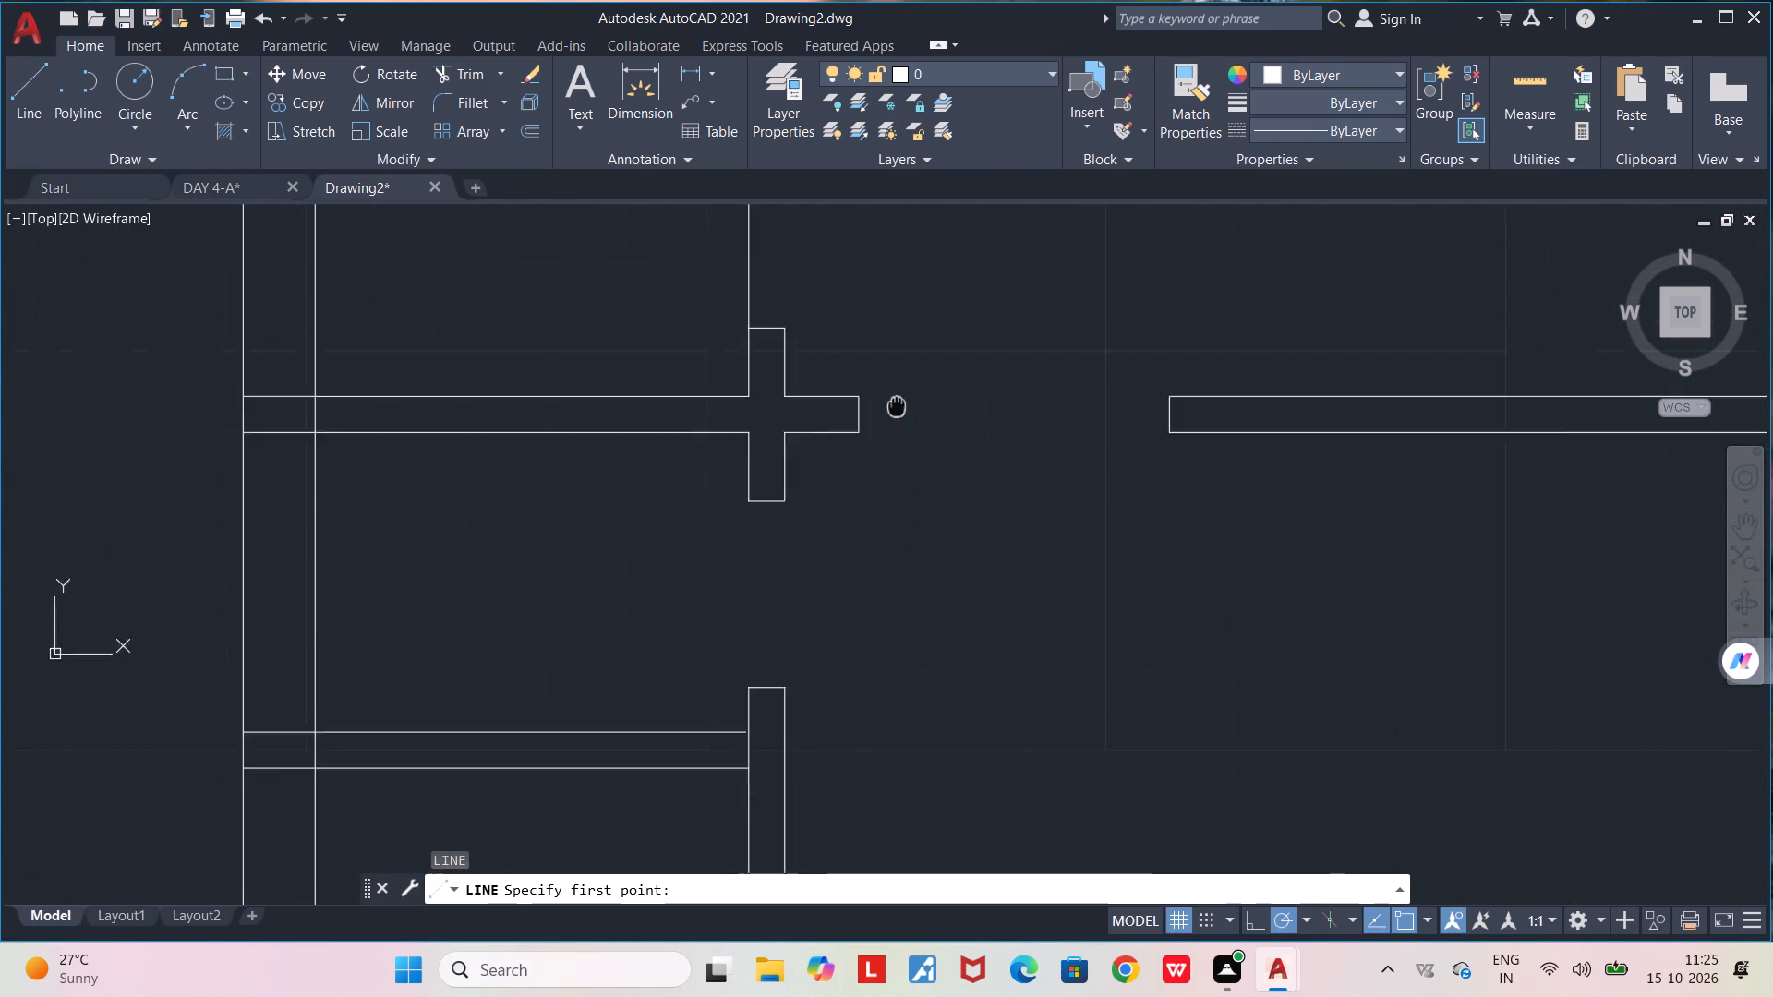
middle_click_drag(899, 398, 902, 393)
scroll(902, 393, "down", 3)
scroll(860, 451, "up", 5)
middle_click_drag(898, 399, 822, 607)
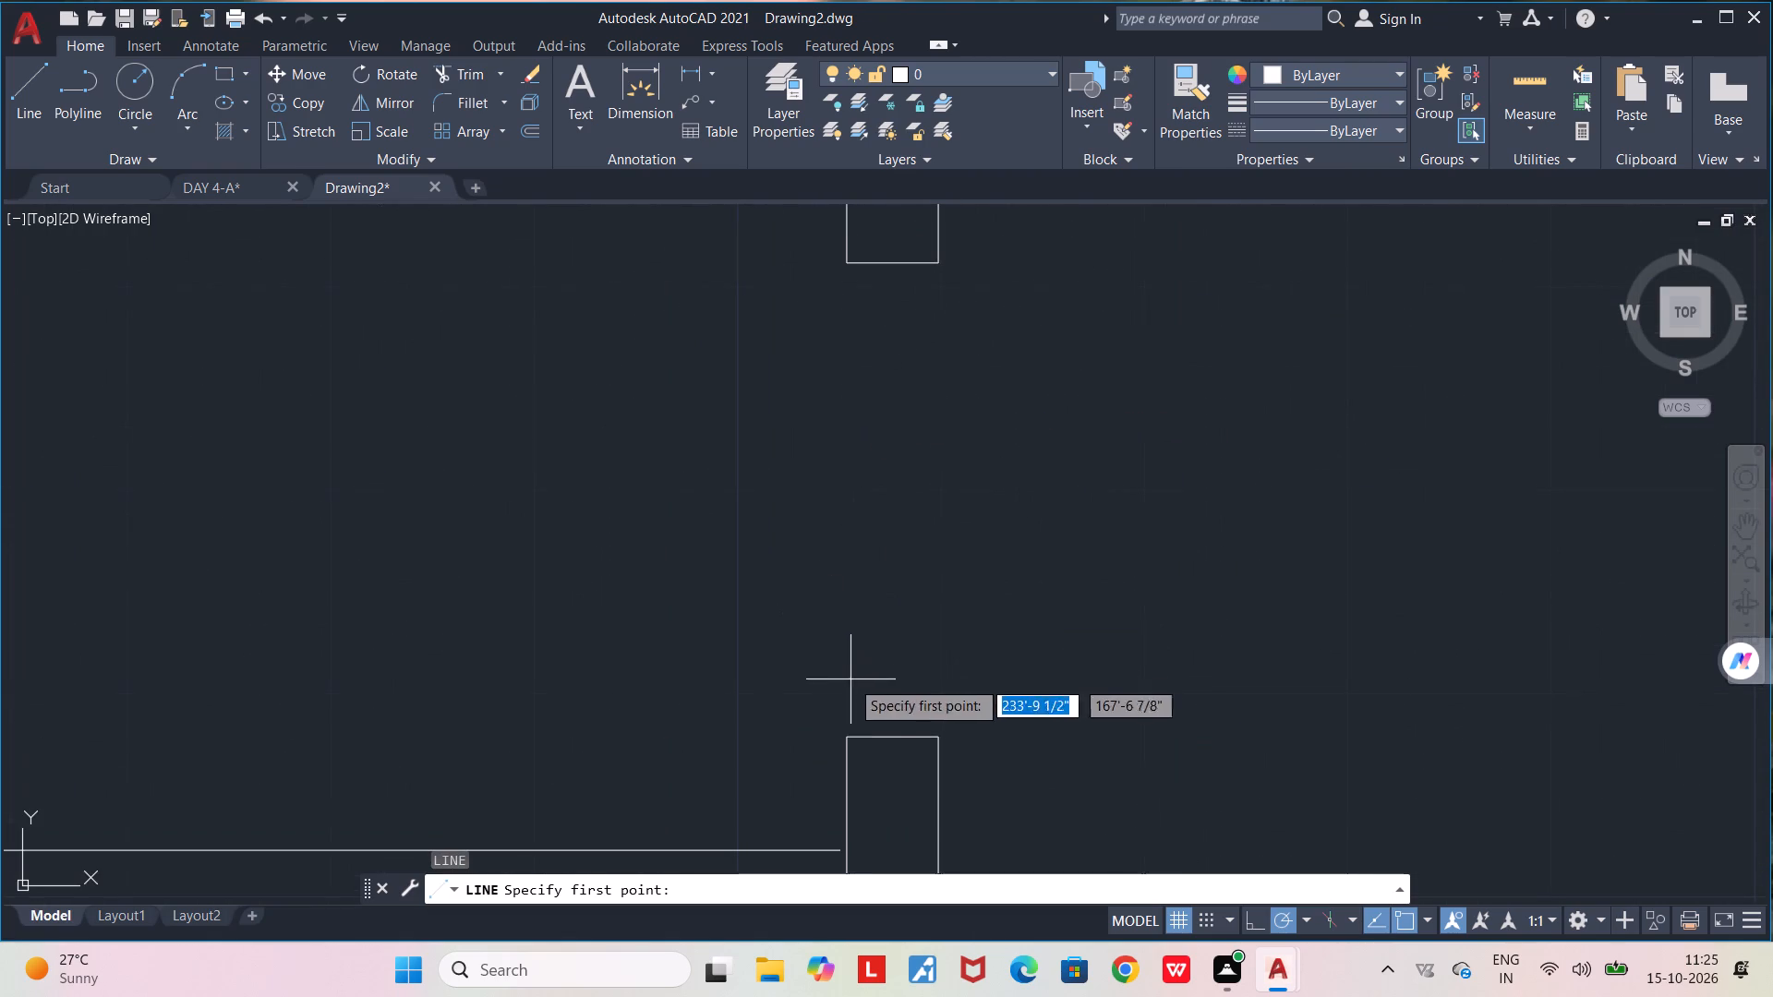
left_click(850, 739)
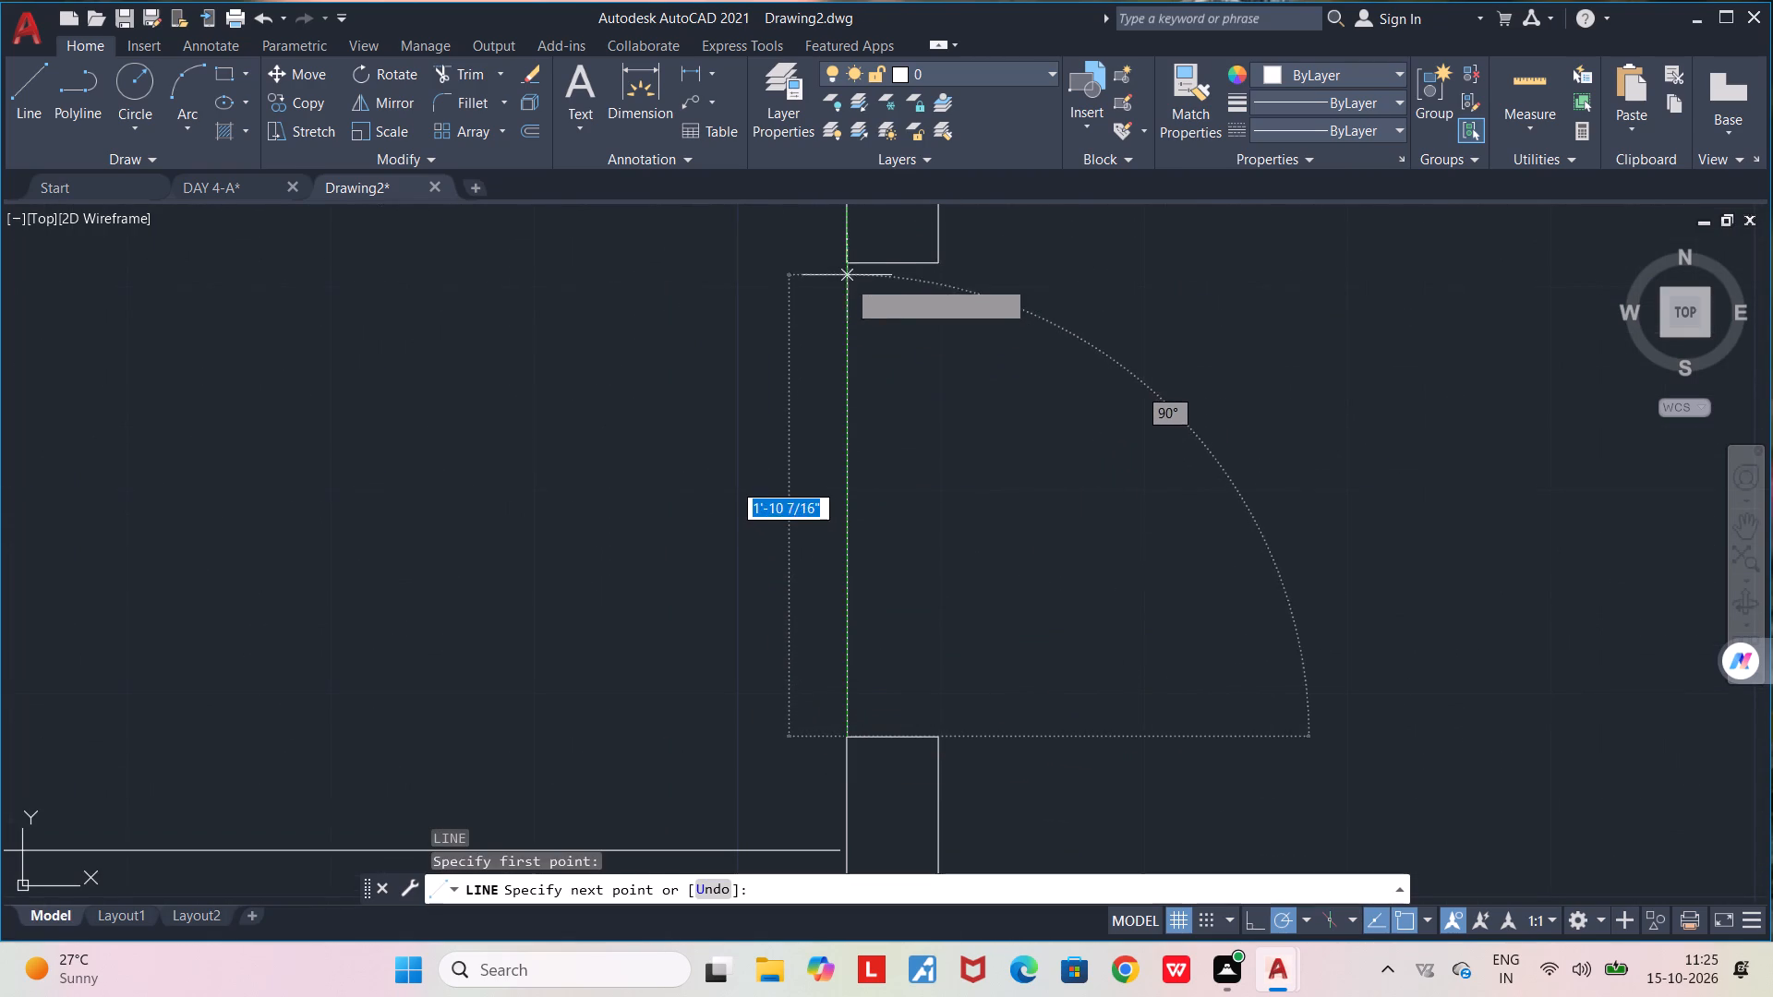
left_click(844, 252)
key("space")
Draw a horizontal line about 3'-2" long across the horizontal partition's opening, joining the wall ends along their lower face.
middle_click_drag(1048, 607, 985, 645)
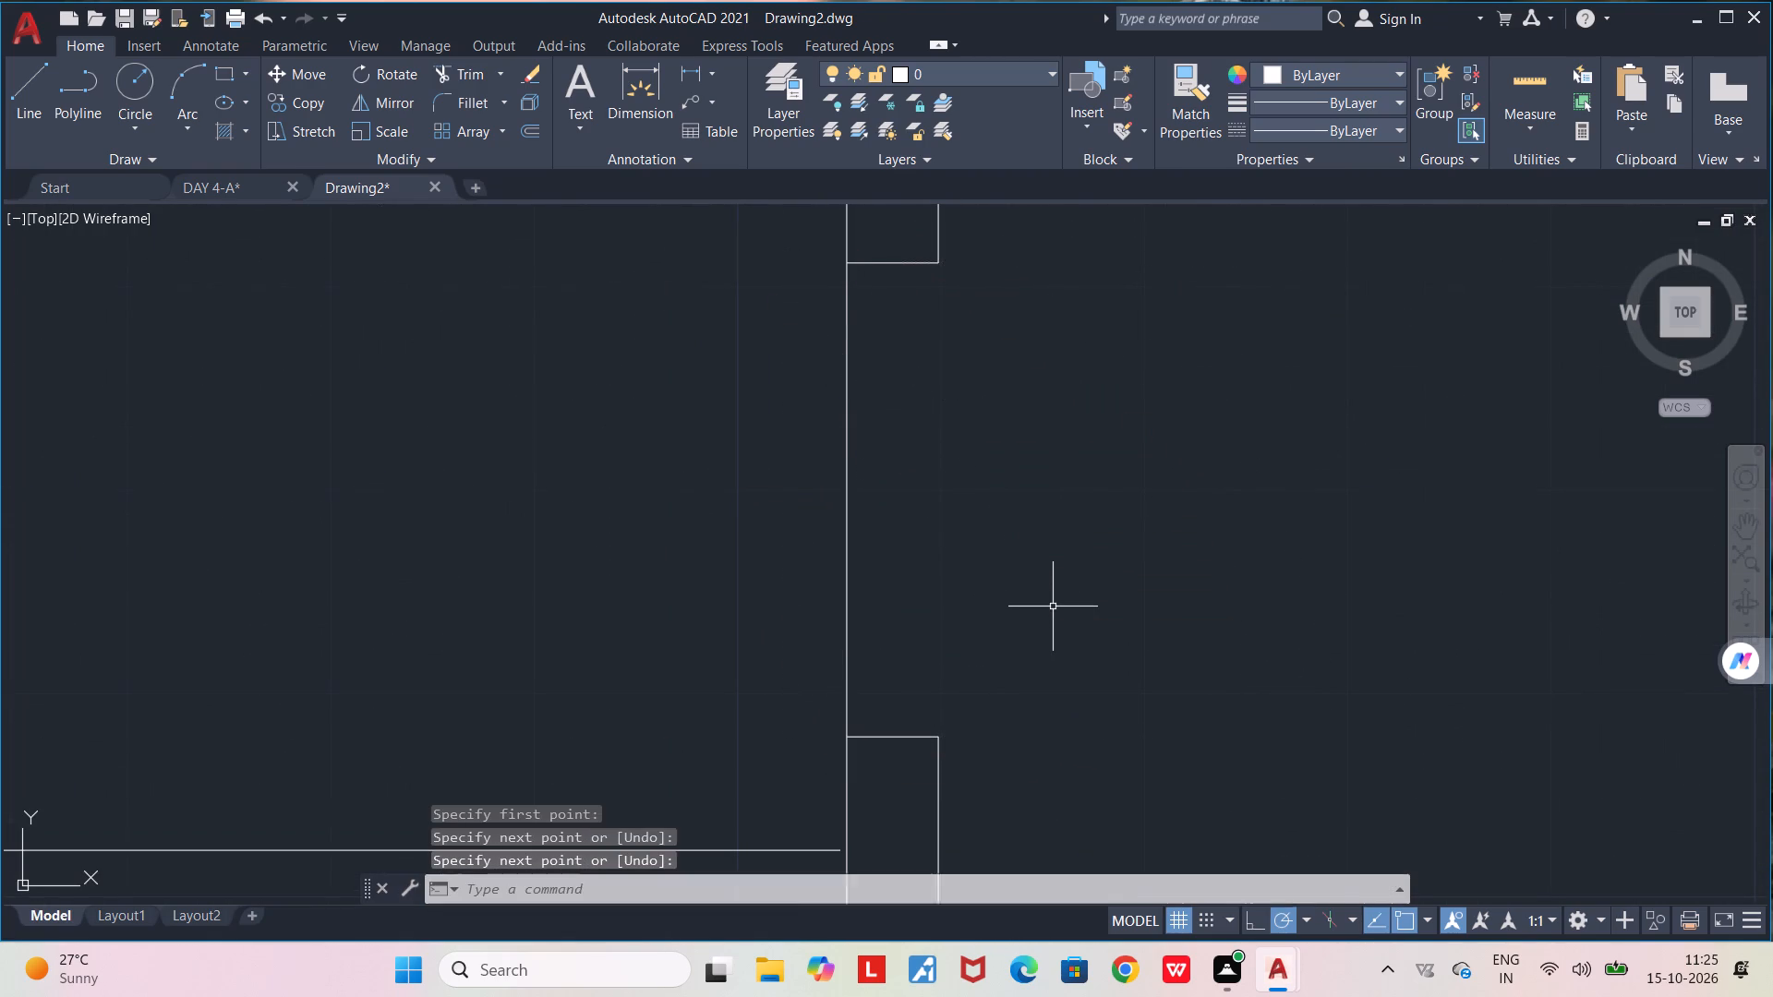
middle_click_drag(985, 645, 776, 816)
scroll(767, 823, "down", 2)
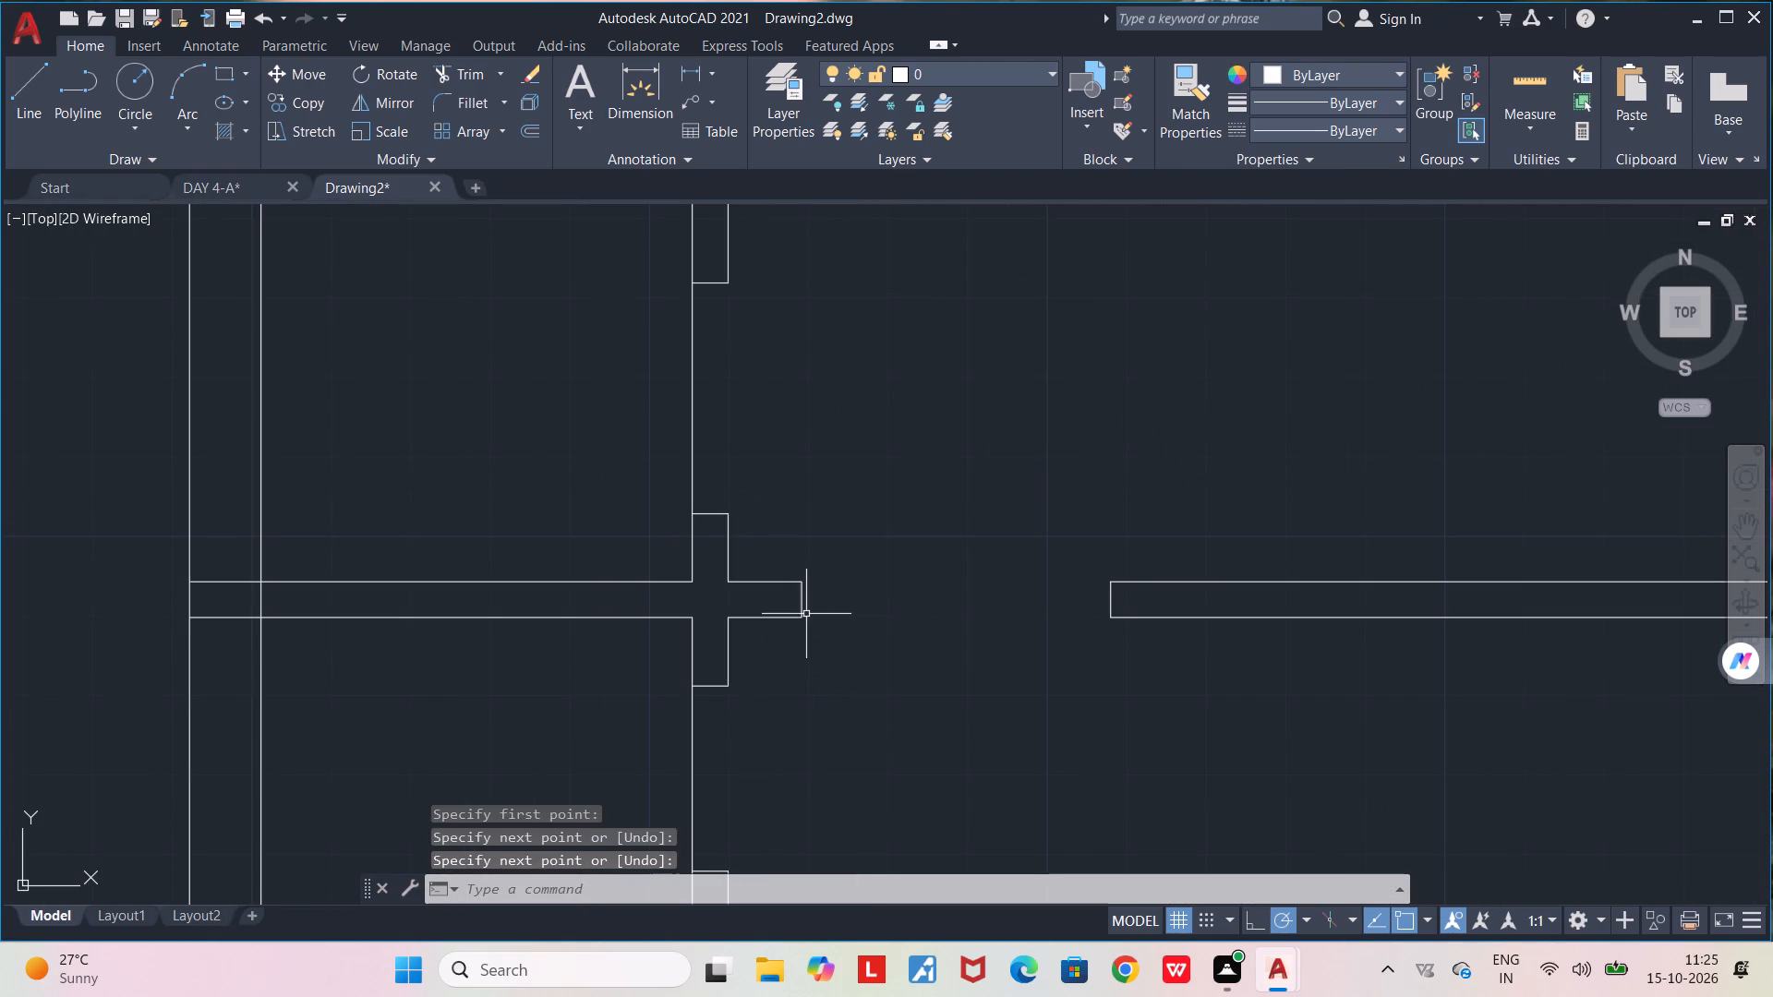
key("l")
key("Return")
left_click(806, 612)
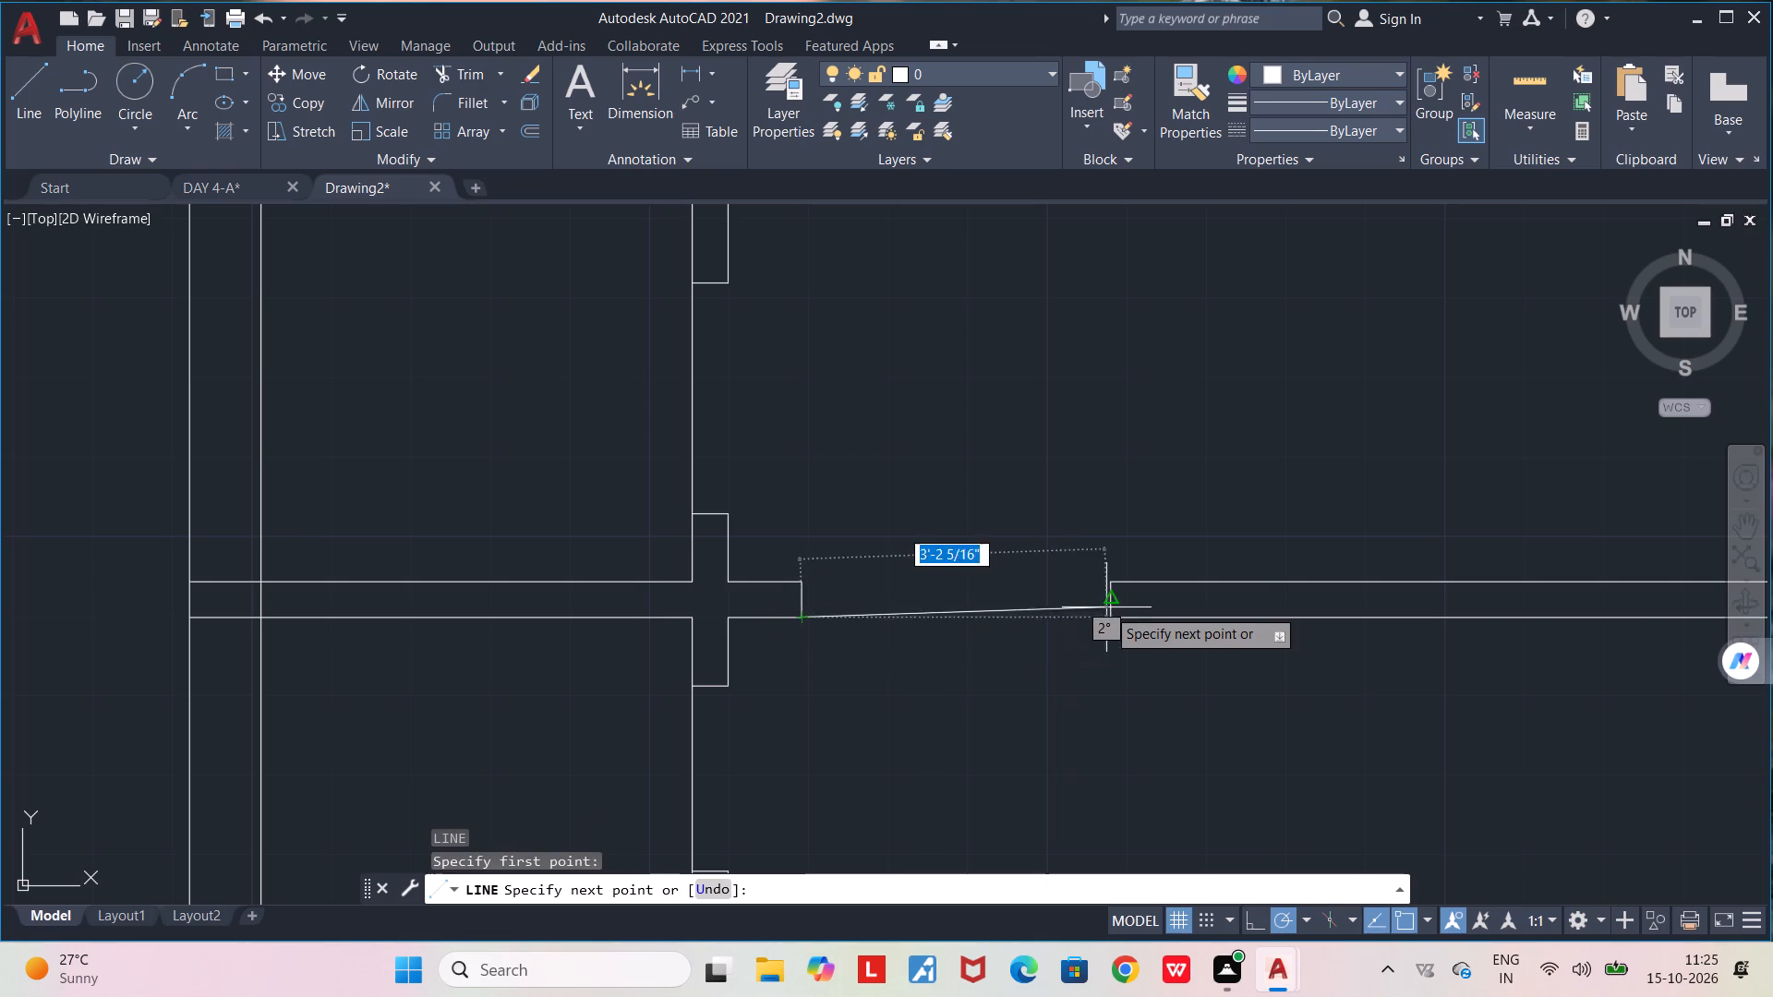
left_click(1113, 613)
key("space")
Extend the upper line of the short lower-left partition to the vertical partition with an added line, and trim its overhang.
scroll(1179, 713, "down", 4)
middle_click_drag(1150, 739, 1132, 655)
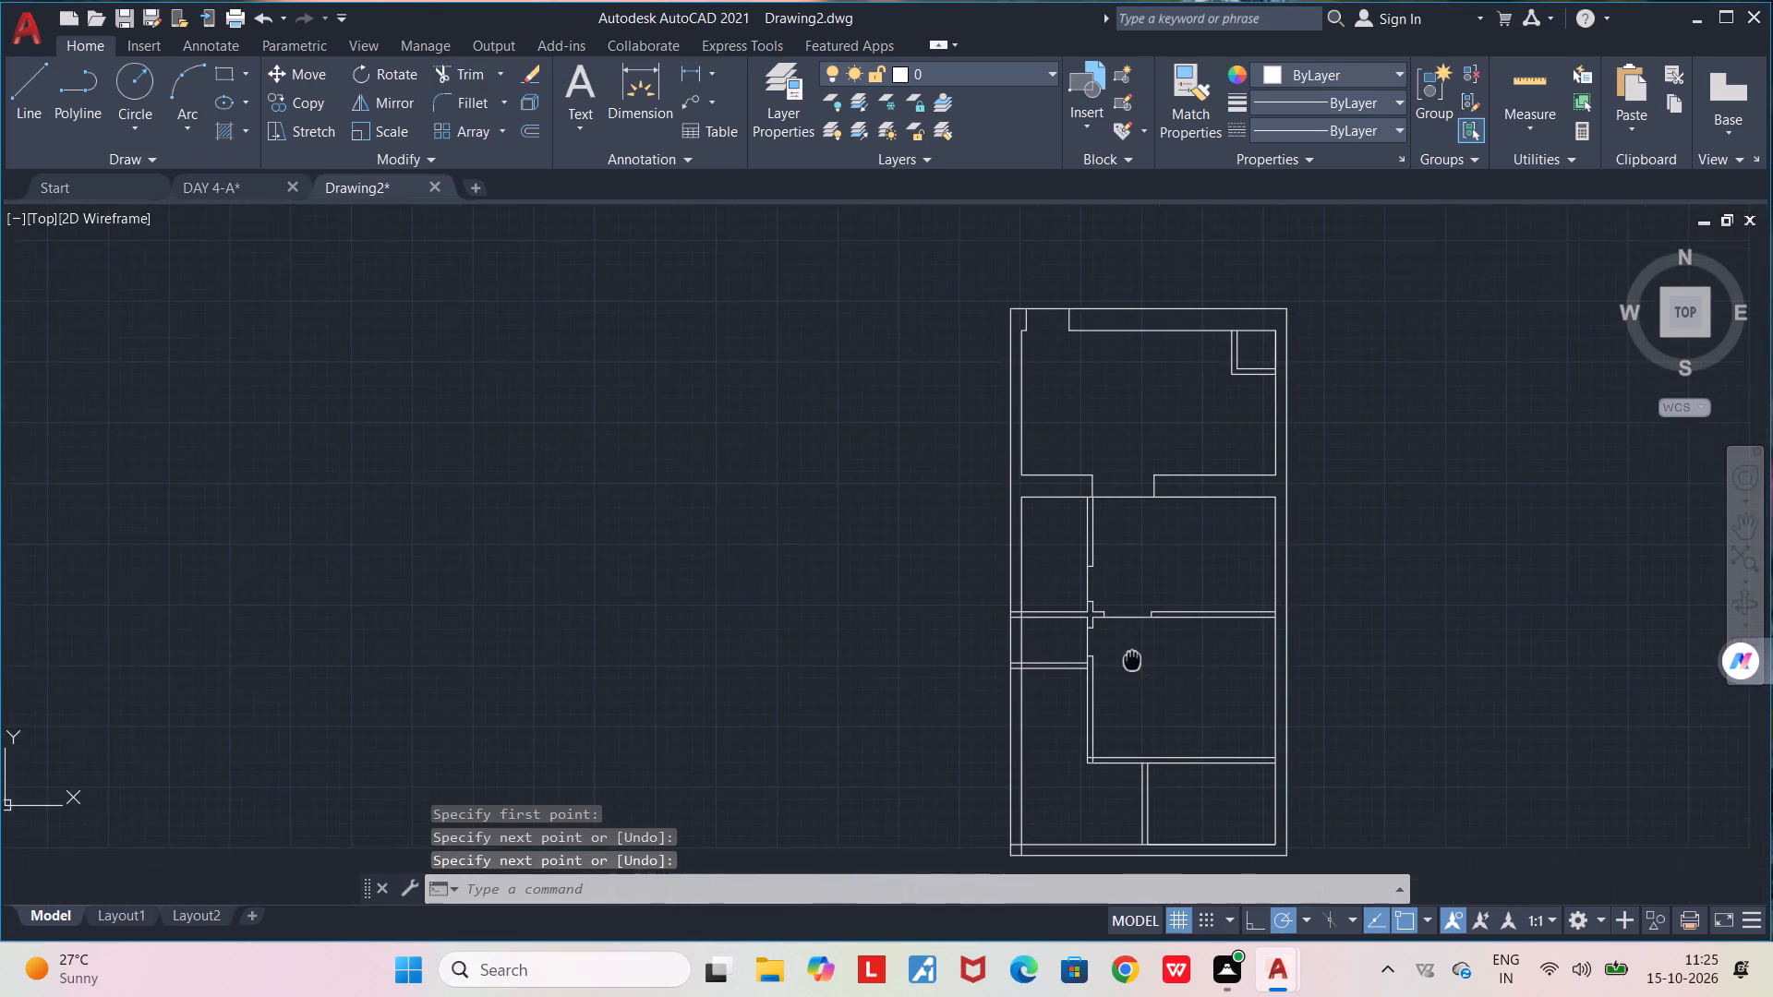
middle_click_drag(1132, 655, 1132, 648)
scroll(1072, 643, "up", 5)
scroll(1128, 707, "up", 3)
scroll(1214, 763, "up", 1)
middle_click_drag(1190, 747, 819, 633)
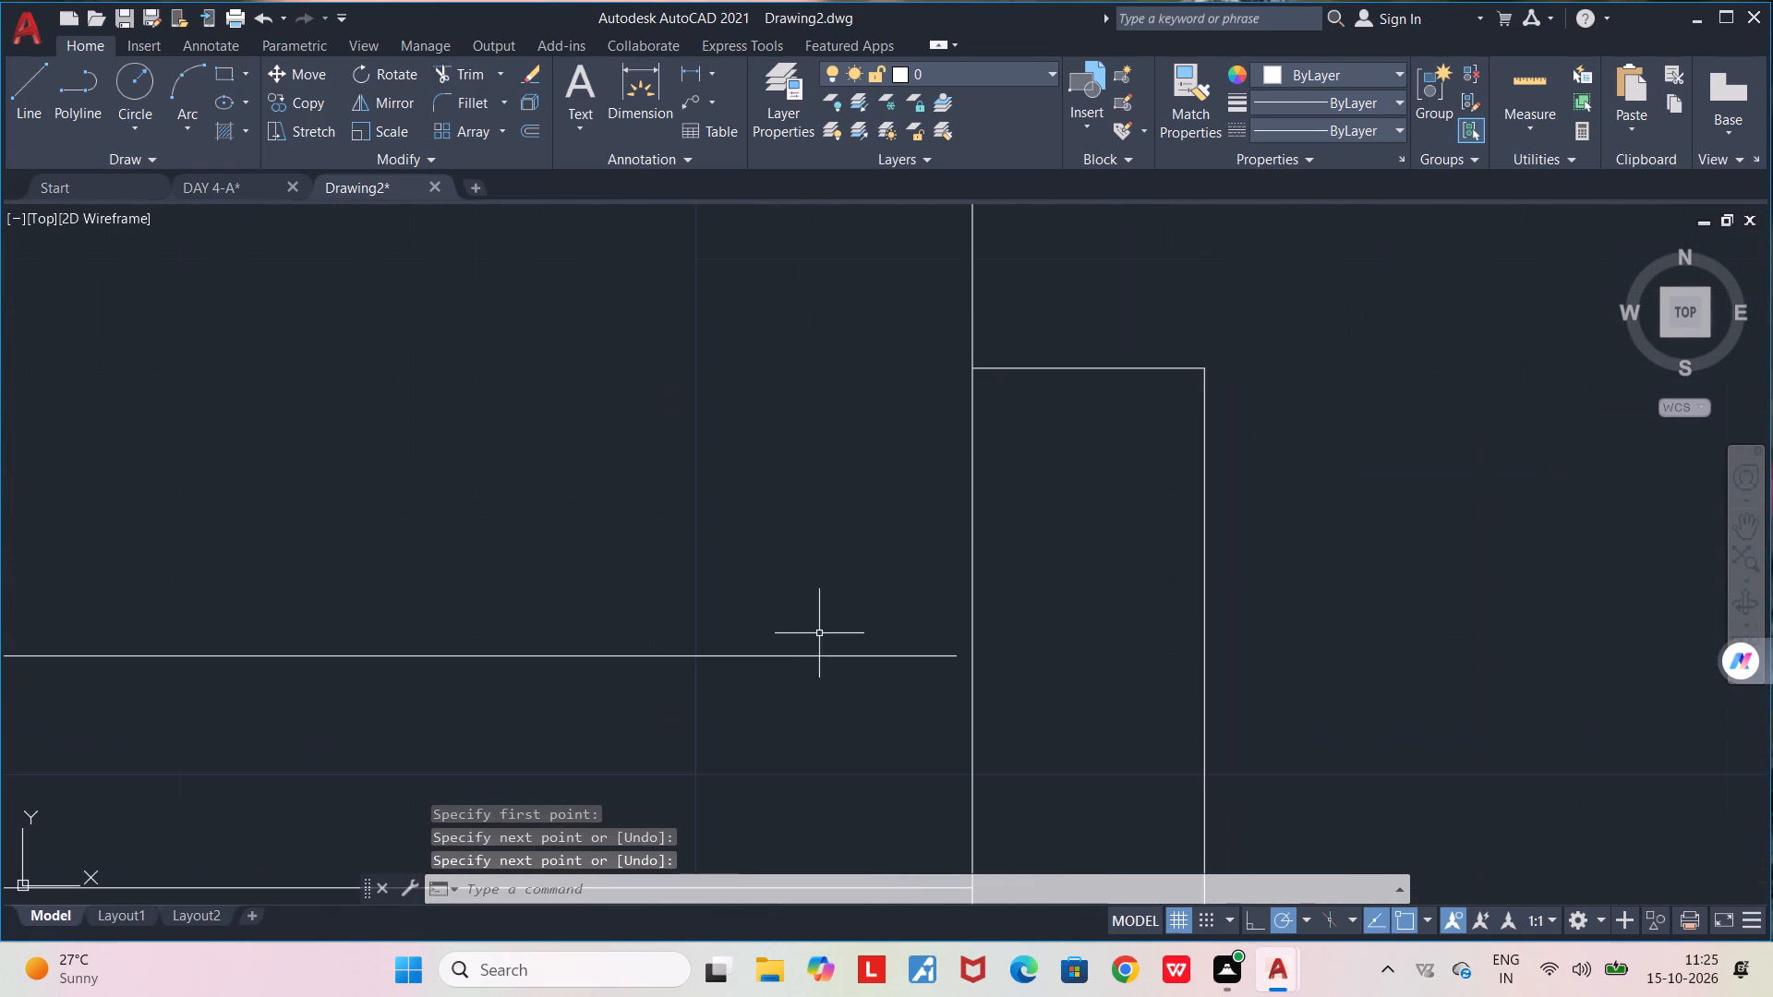
scroll(892, 699, "up", 4)
middle_click_drag(893, 700, 631, 636)
scroll(631, 636, "down", 3)
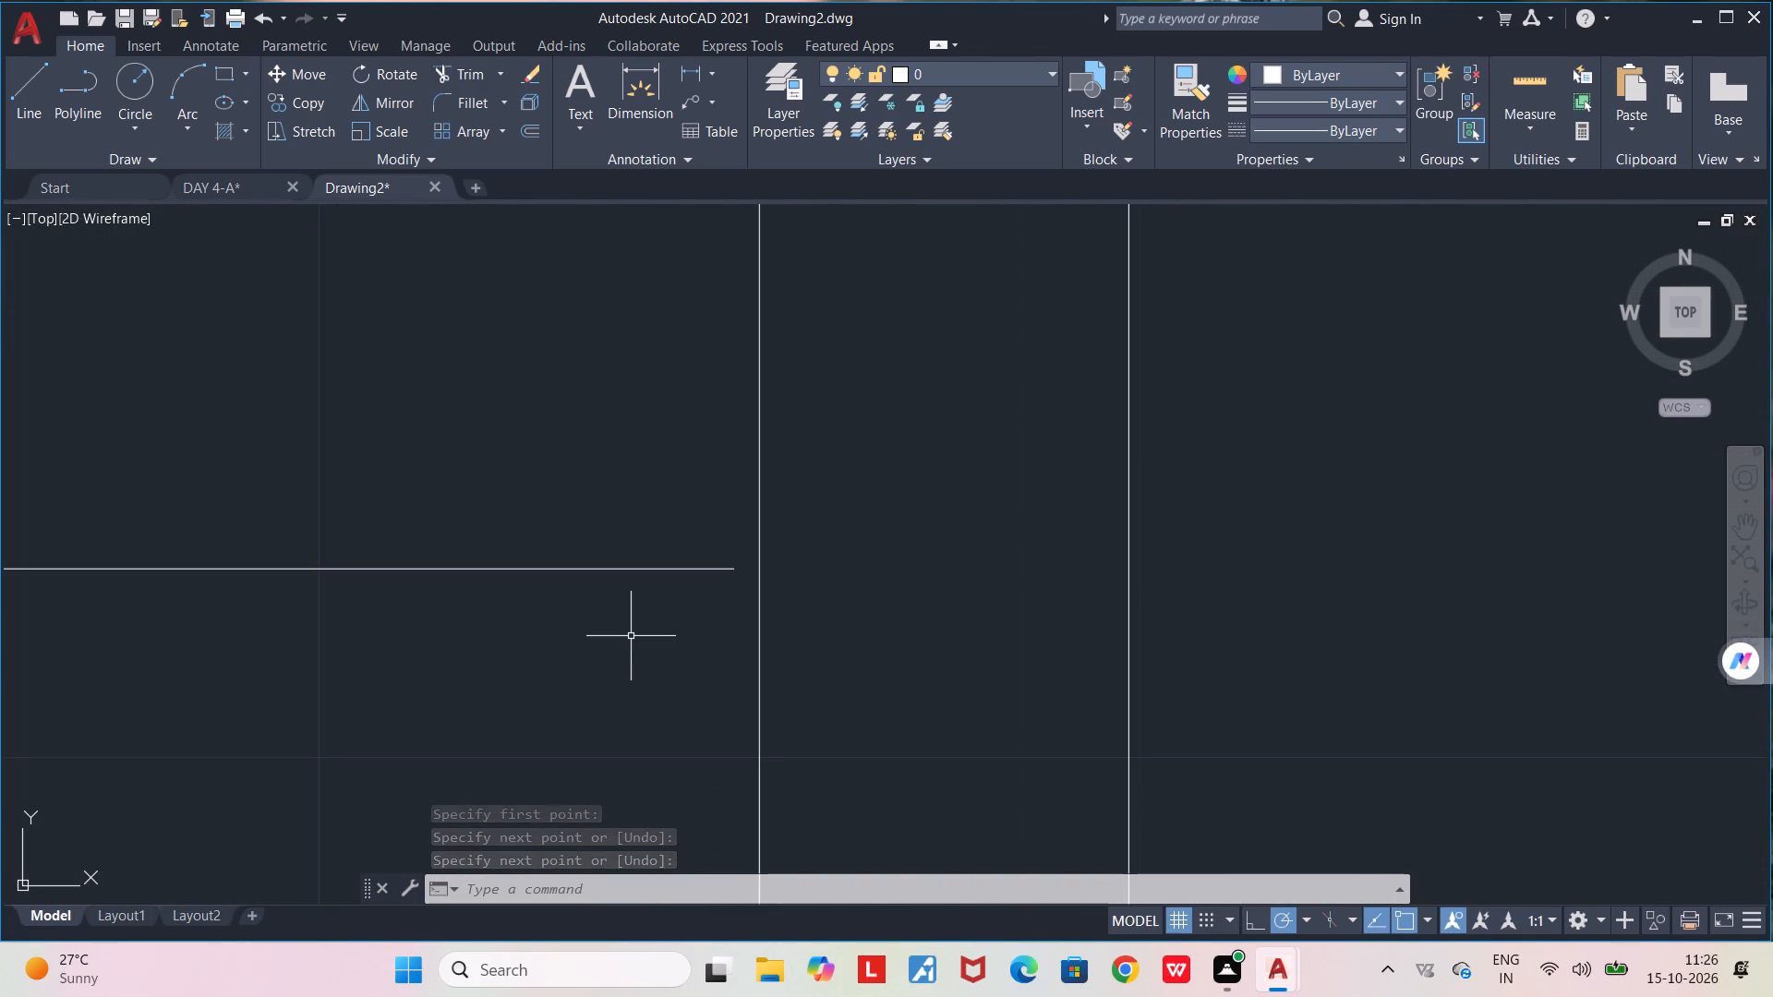
key("l")
key("Return")
scroll(755, 564, "up", 3)
left_click(658, 595)
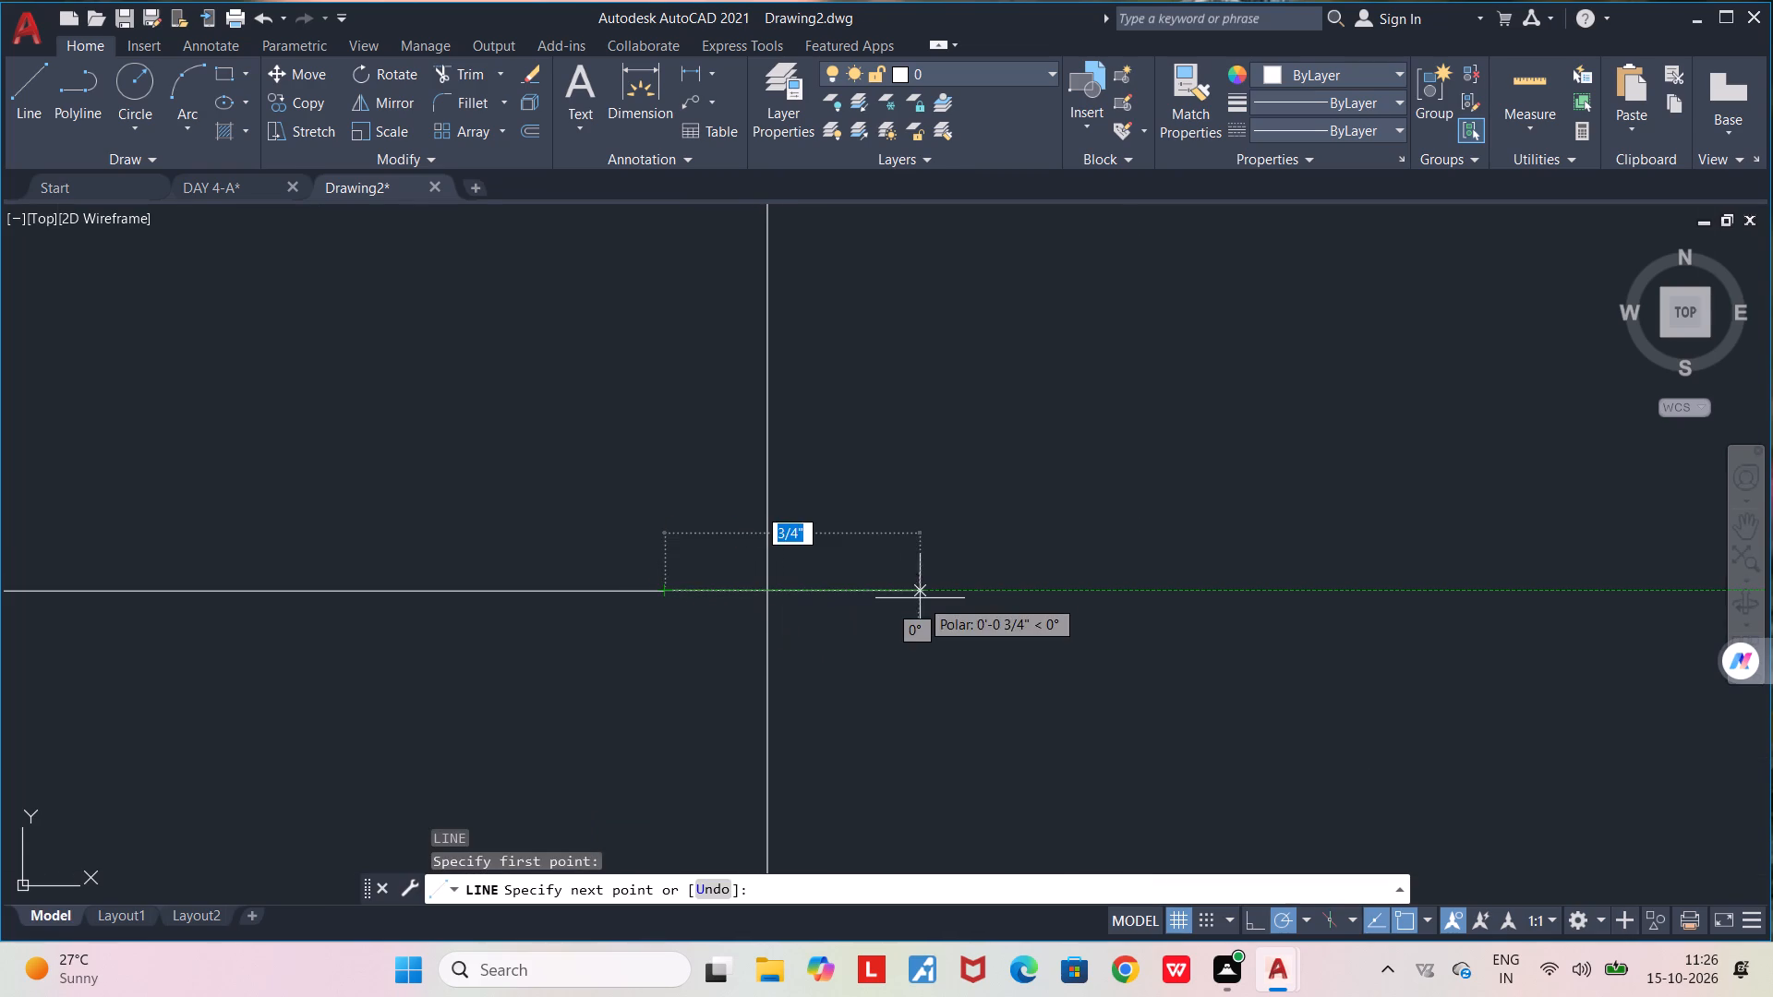
left_click(920, 598)
key("space")
type("TR")
key("Return")
left_click_drag(826, 632, 850, 559)
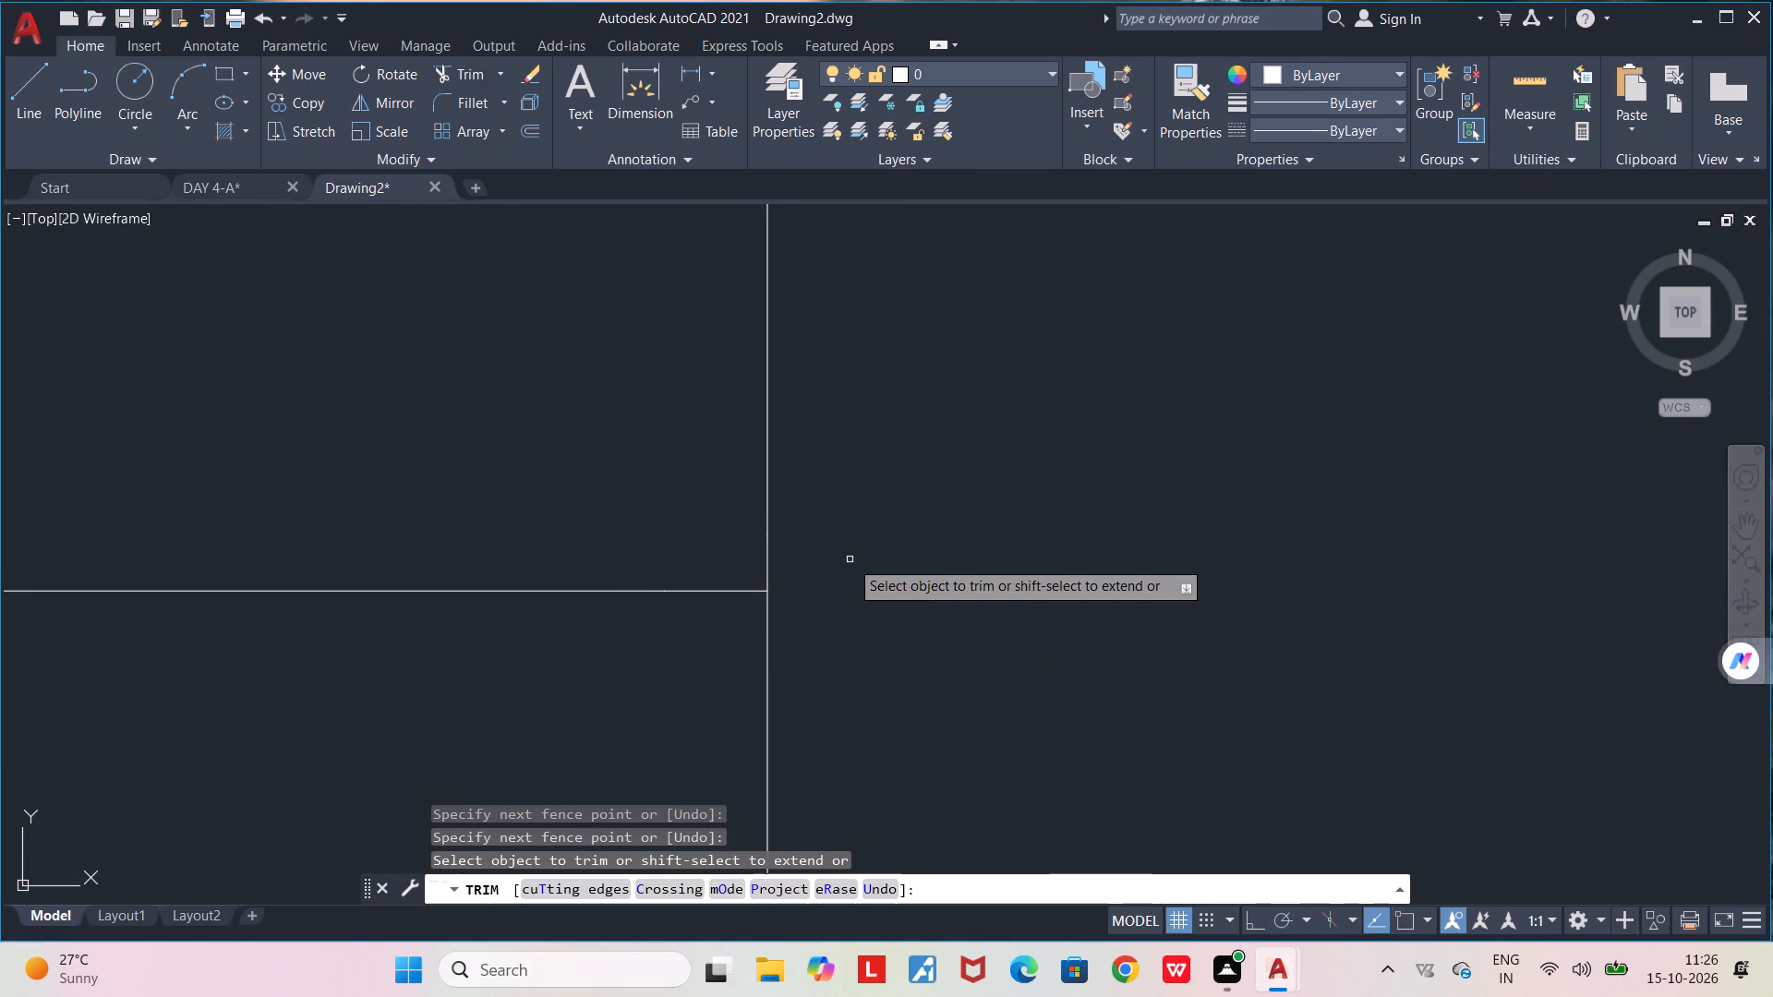
Trim the short lower-left partition's lines inside the left outer wall, and the wall's inner face between them.
scroll(850, 559, "down", 6)
middle_click_drag(868, 606, 915, 543)
scroll(897, 588, "up", 8)
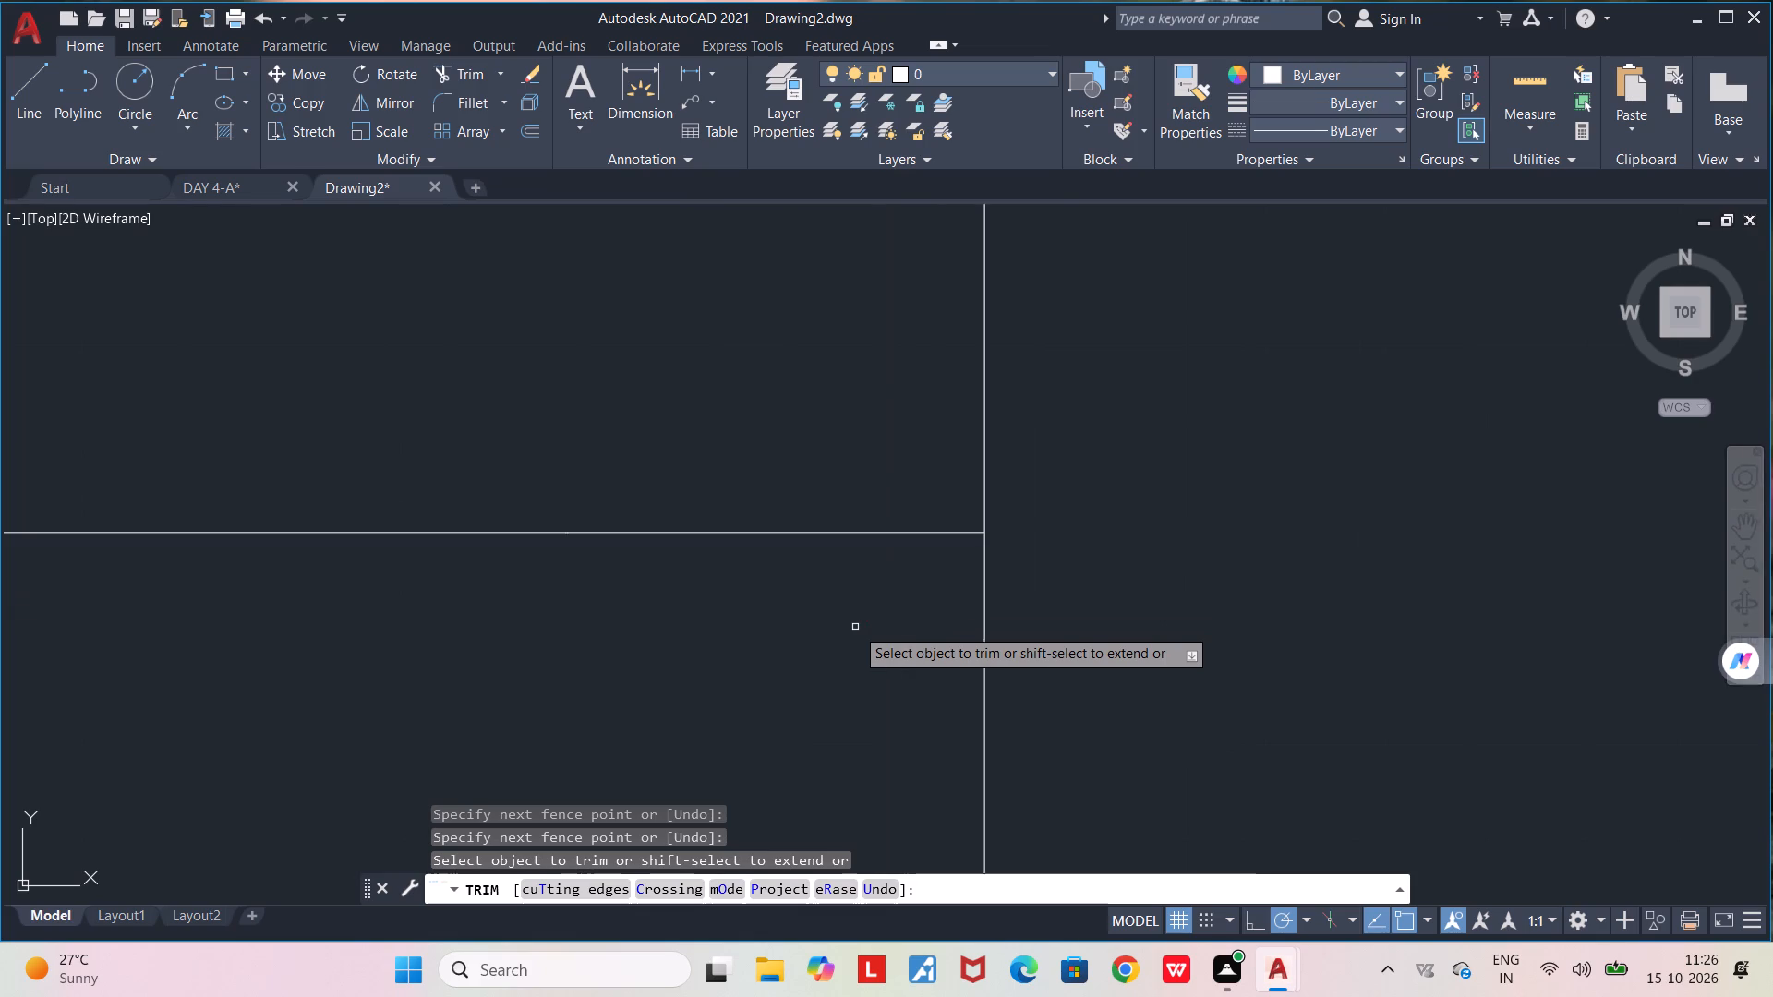
scroll(855, 627, "up", 2)
scroll(1053, 482, "up", 6)
scroll(1053, 482, "down", 4)
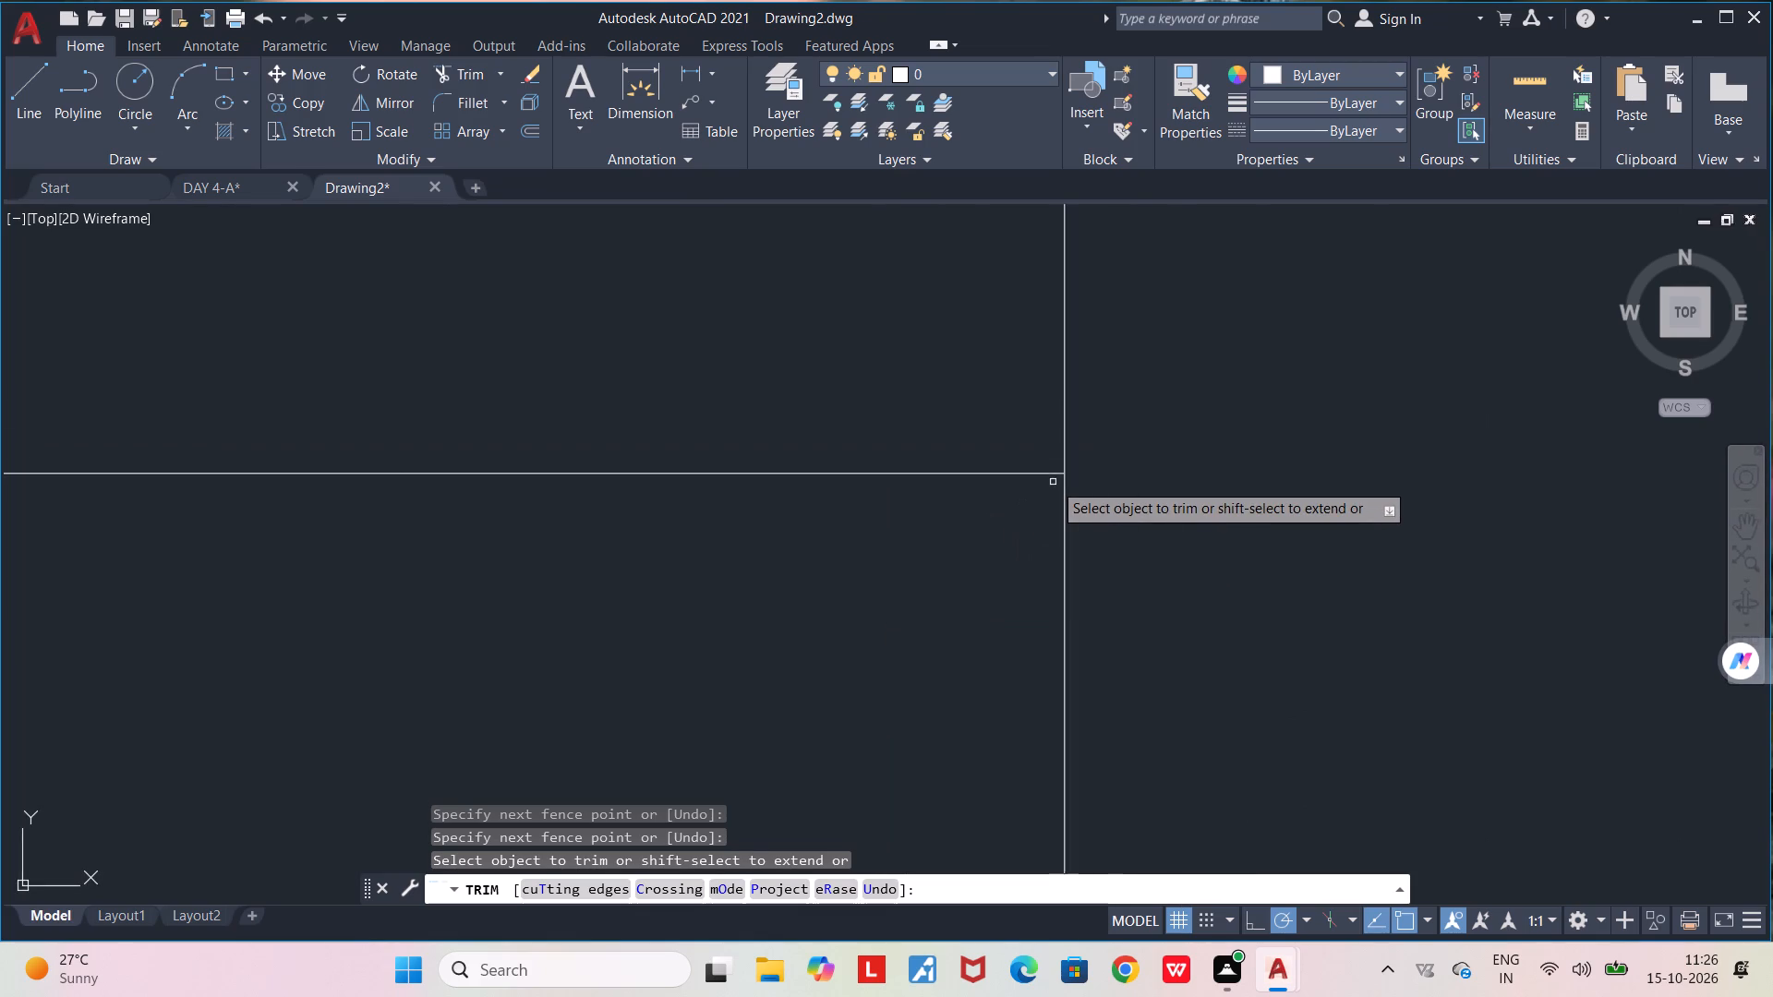
scroll(1053, 482, "down", 20)
scroll(1053, 482, "down", 1)
scroll(1002, 503, "up", 4)
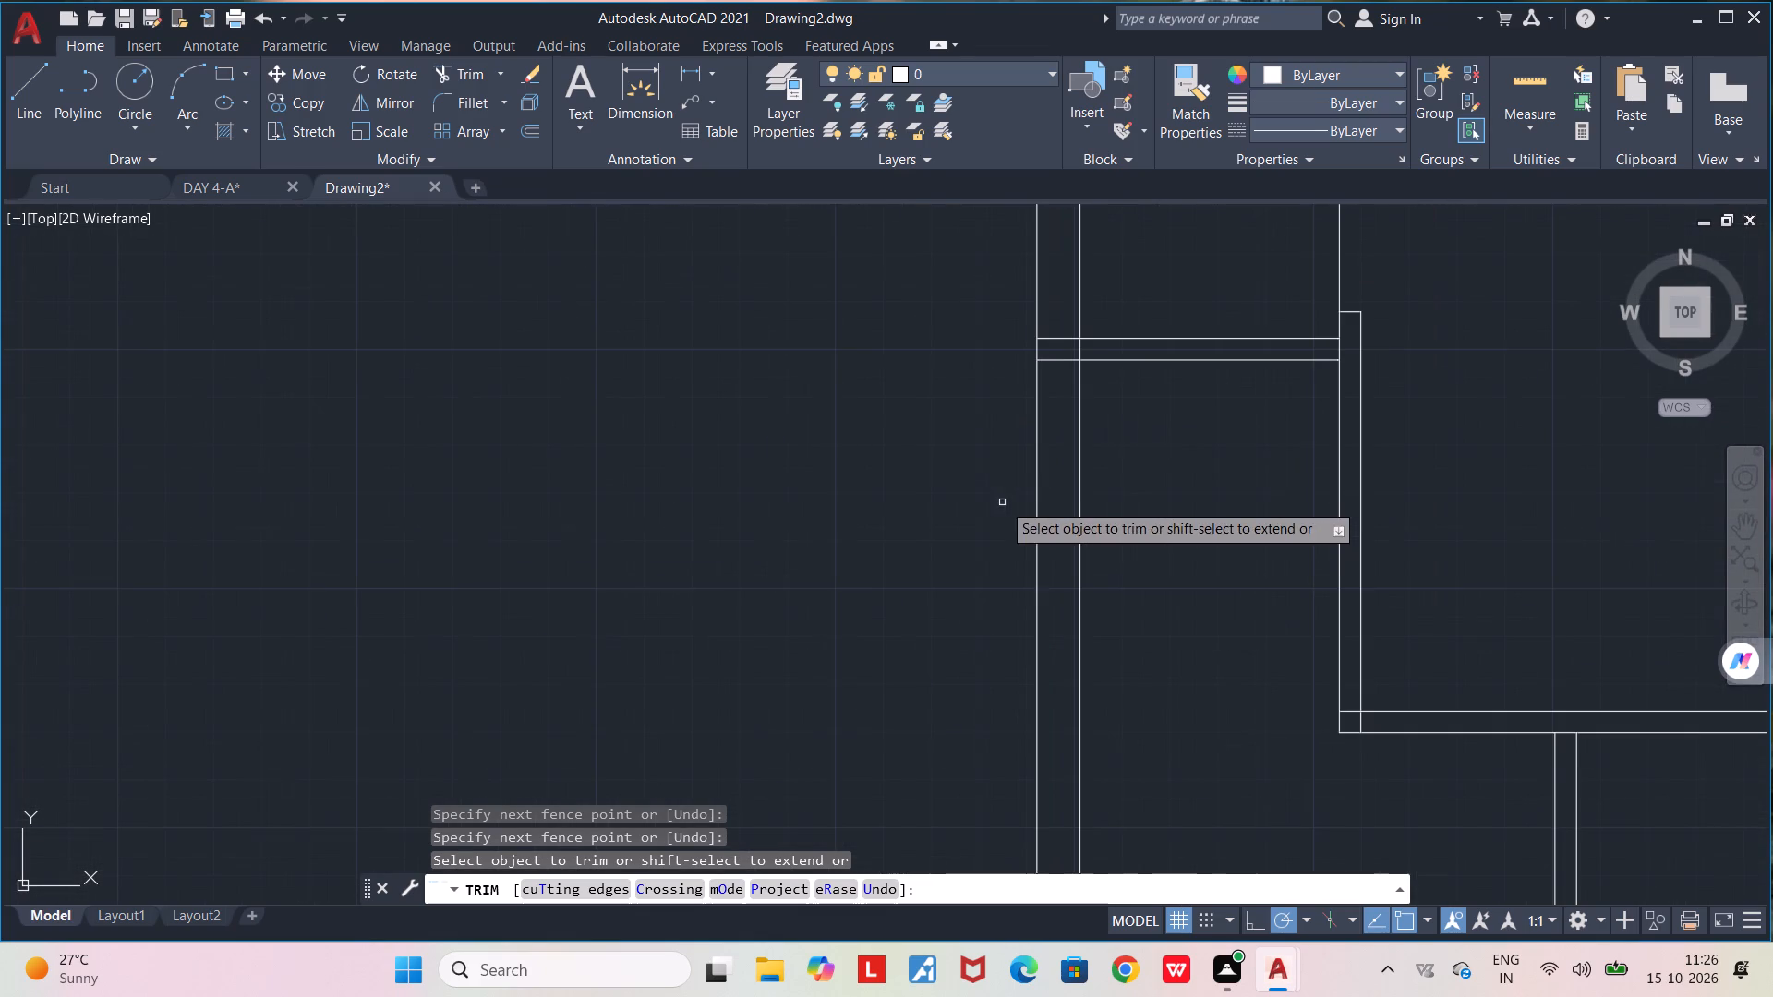
middle_click_drag(1123, 405, 959, 699)
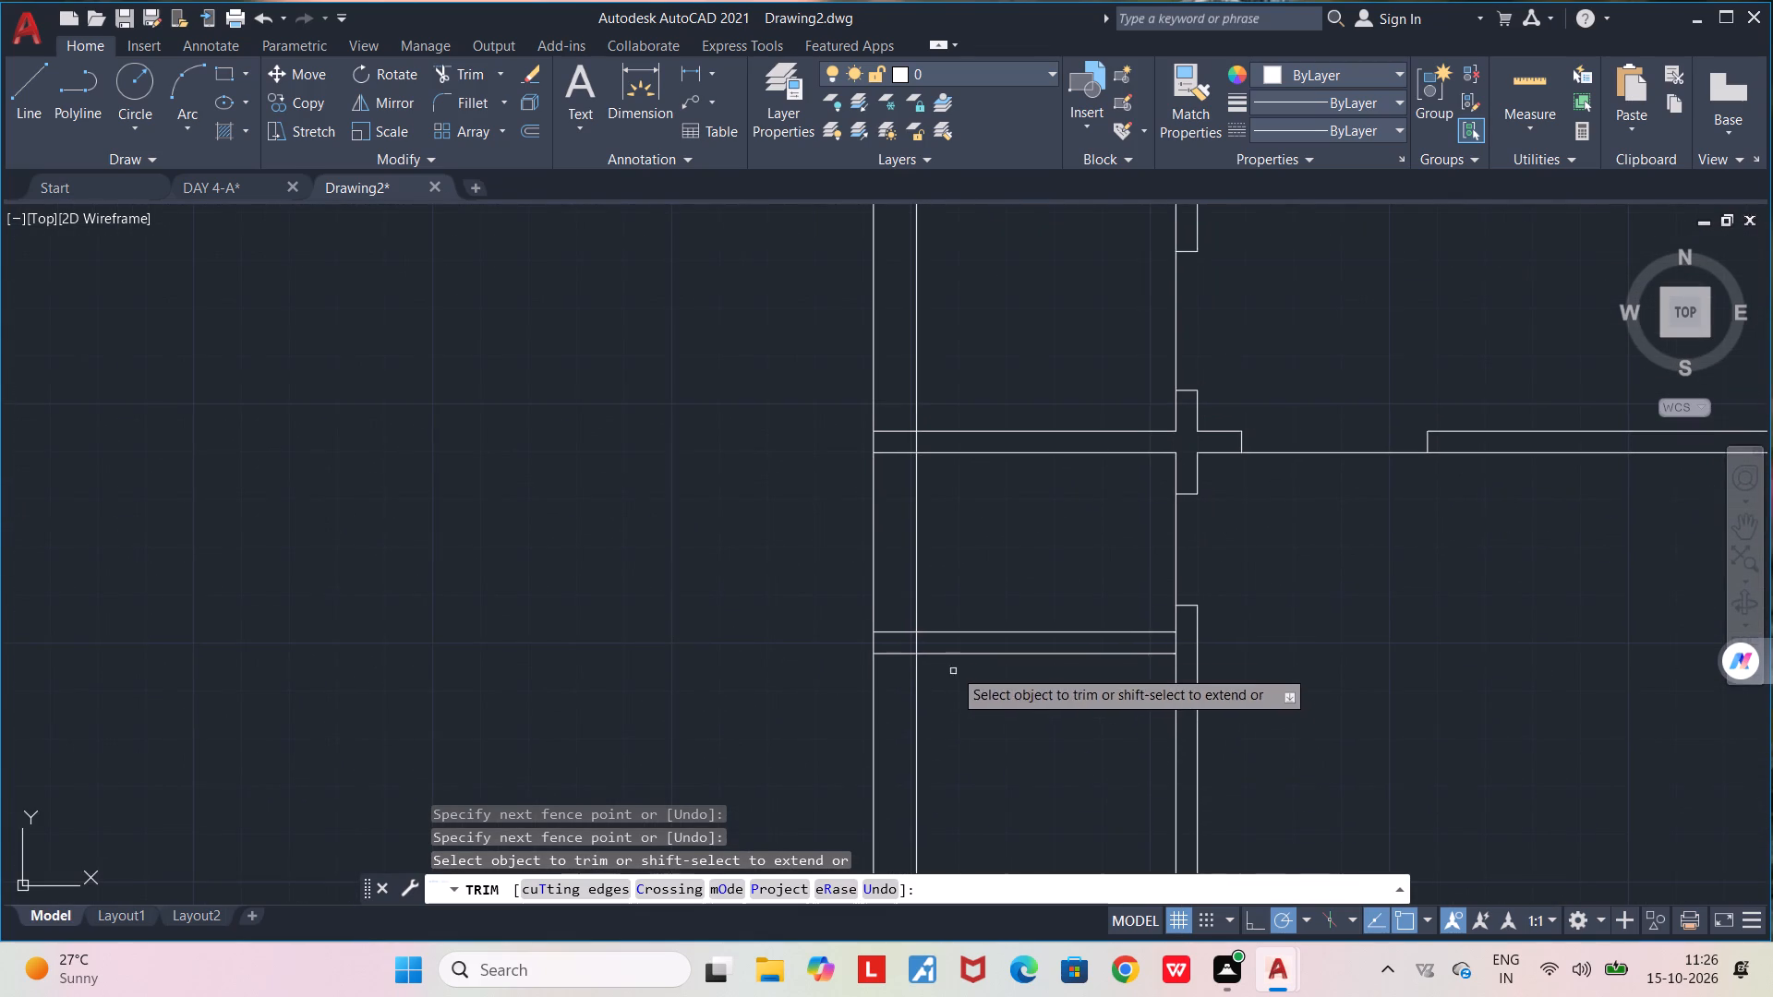
scroll(953, 626, "up", 2)
left_click_drag(796, 709, 798, 697)
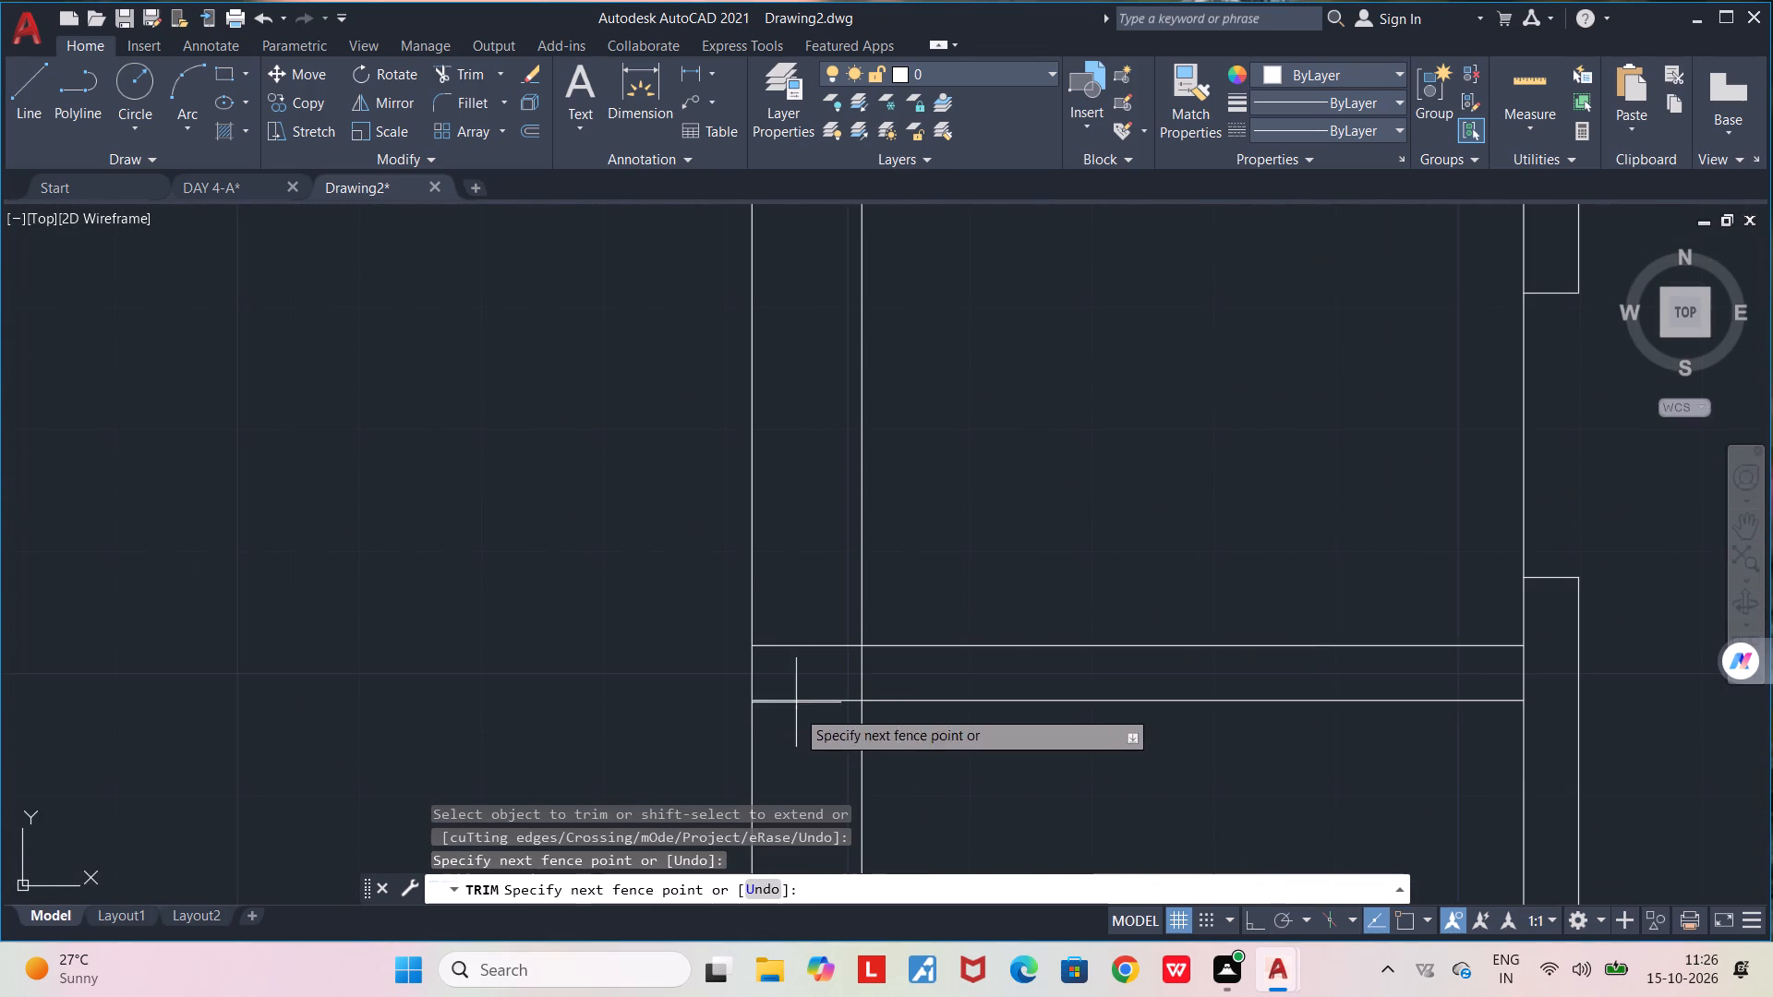
left_click_drag(798, 697, 879, 674)
Trim the middle horizontal partition's lines inside the left outer wall, and the wall's inner face between them.
scroll(876, 672, "down", 5)
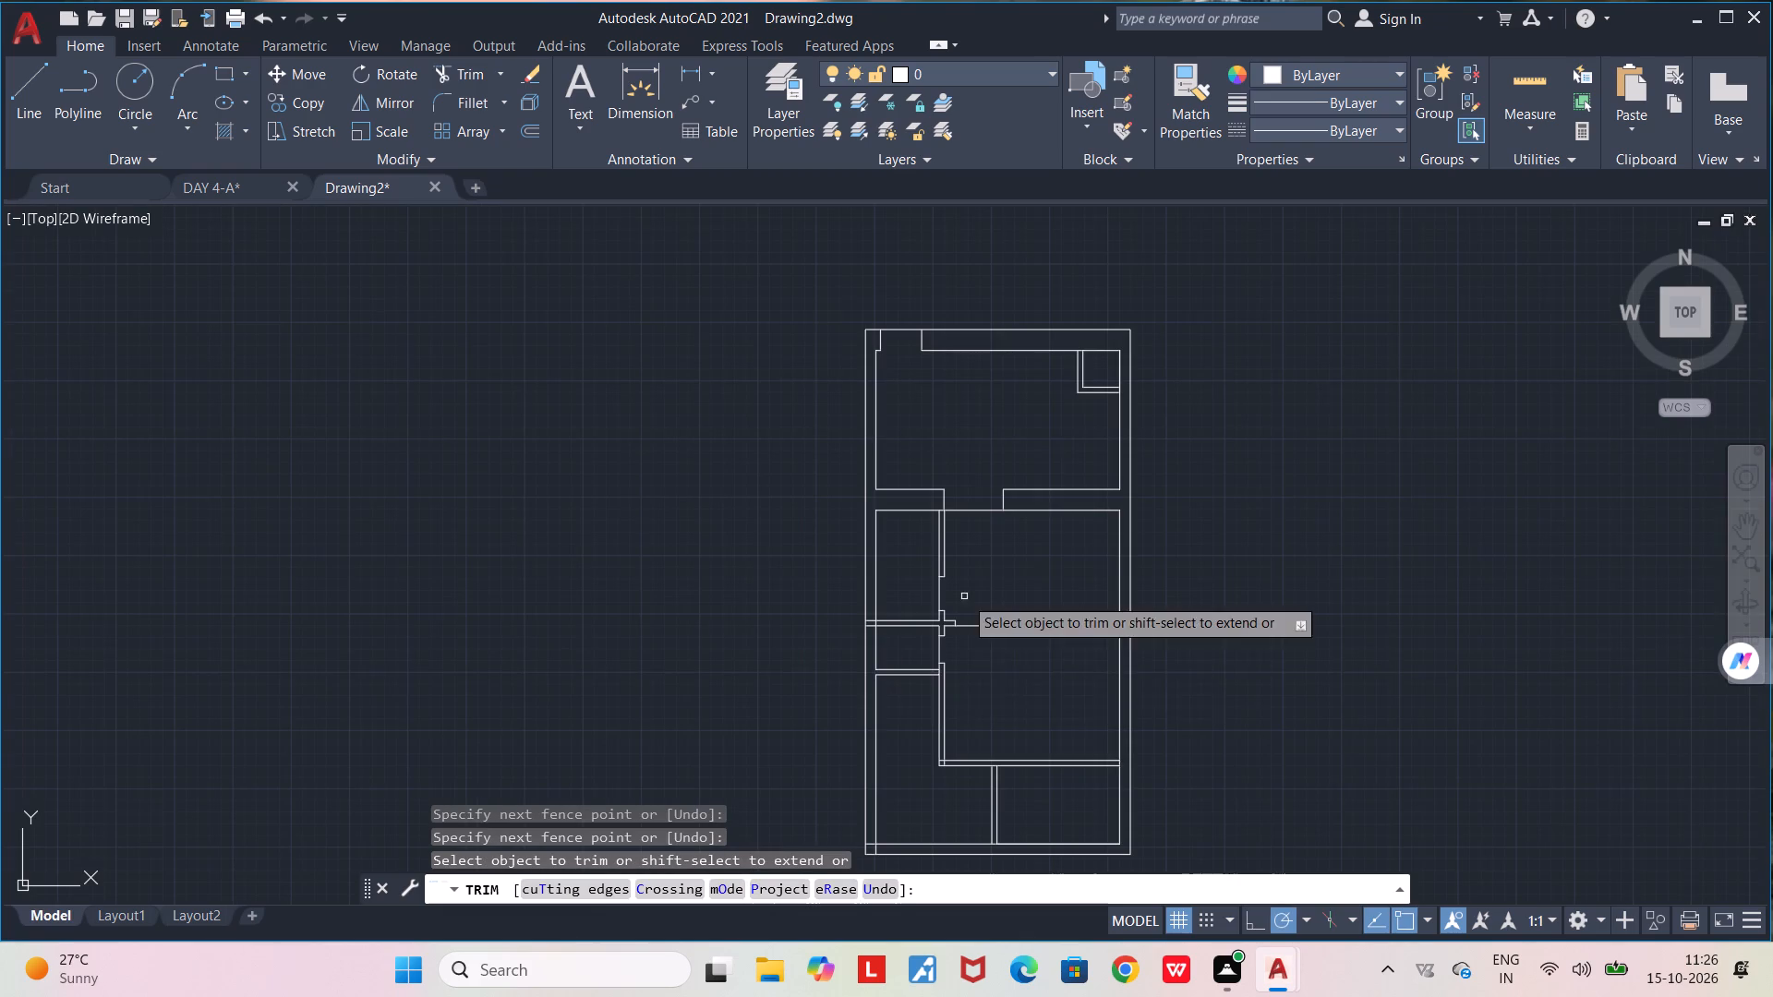
middle_click_drag(1033, 664, 1043, 747)
scroll(918, 710, "up", 5)
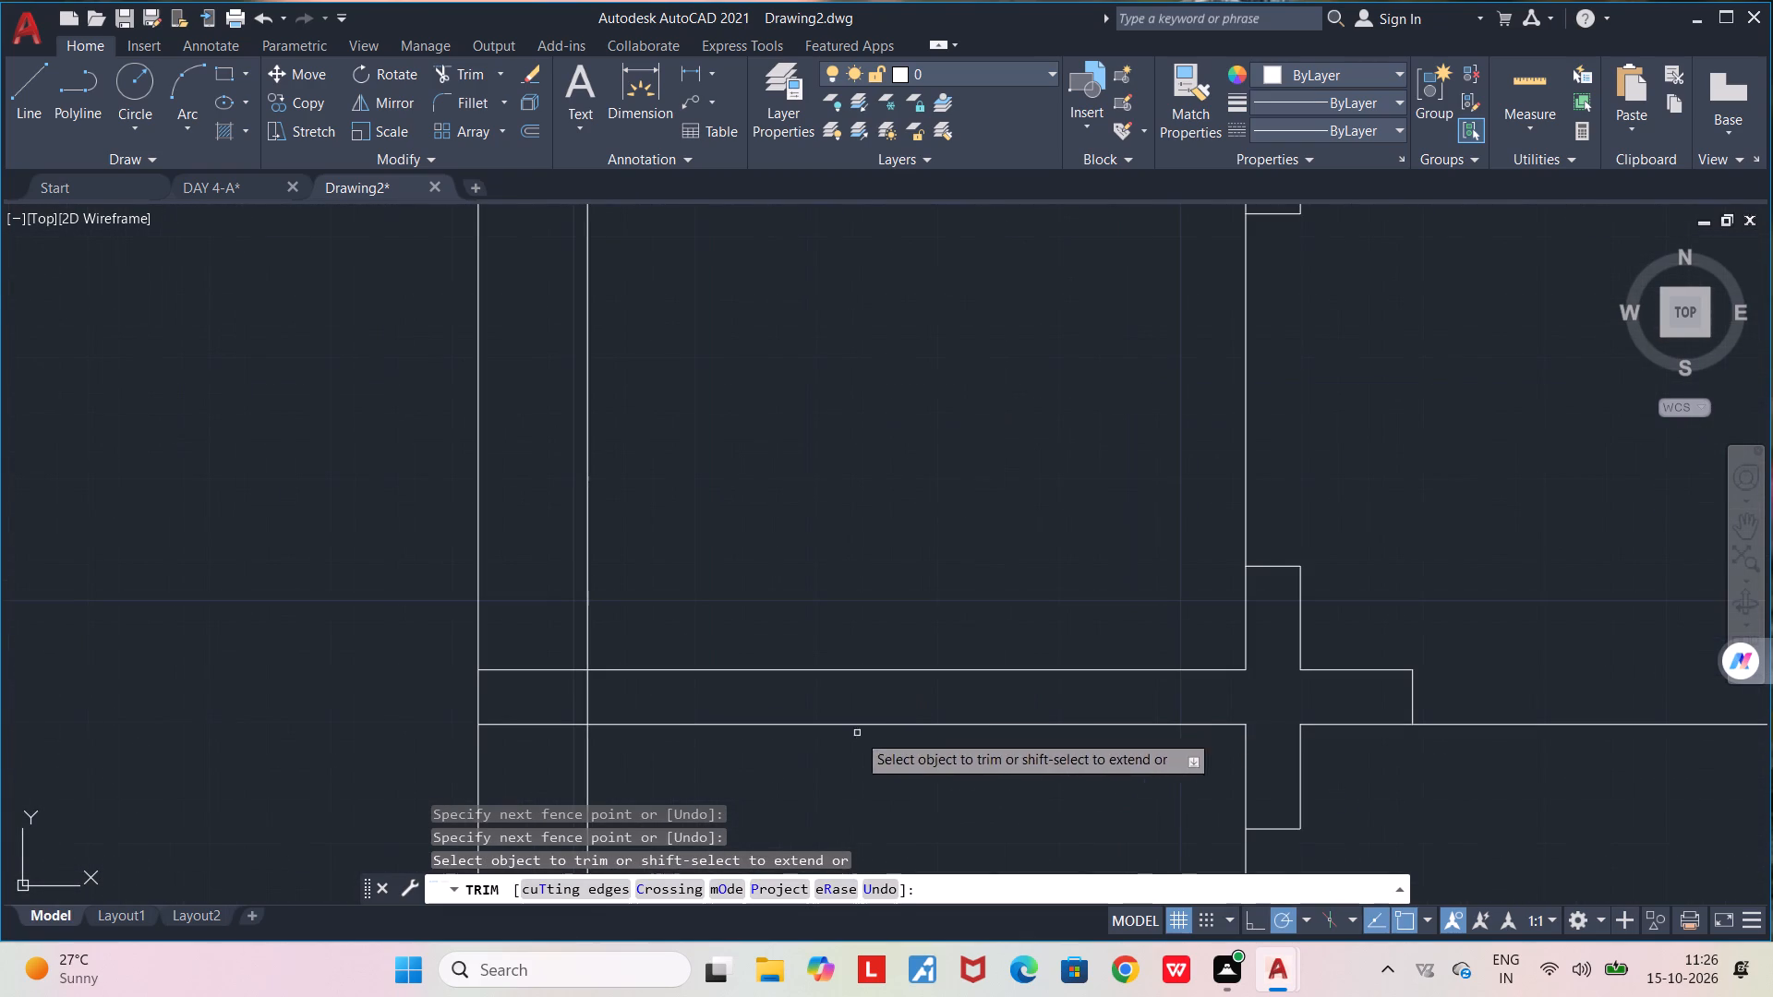
left_click_drag(524, 752, 615, 718)
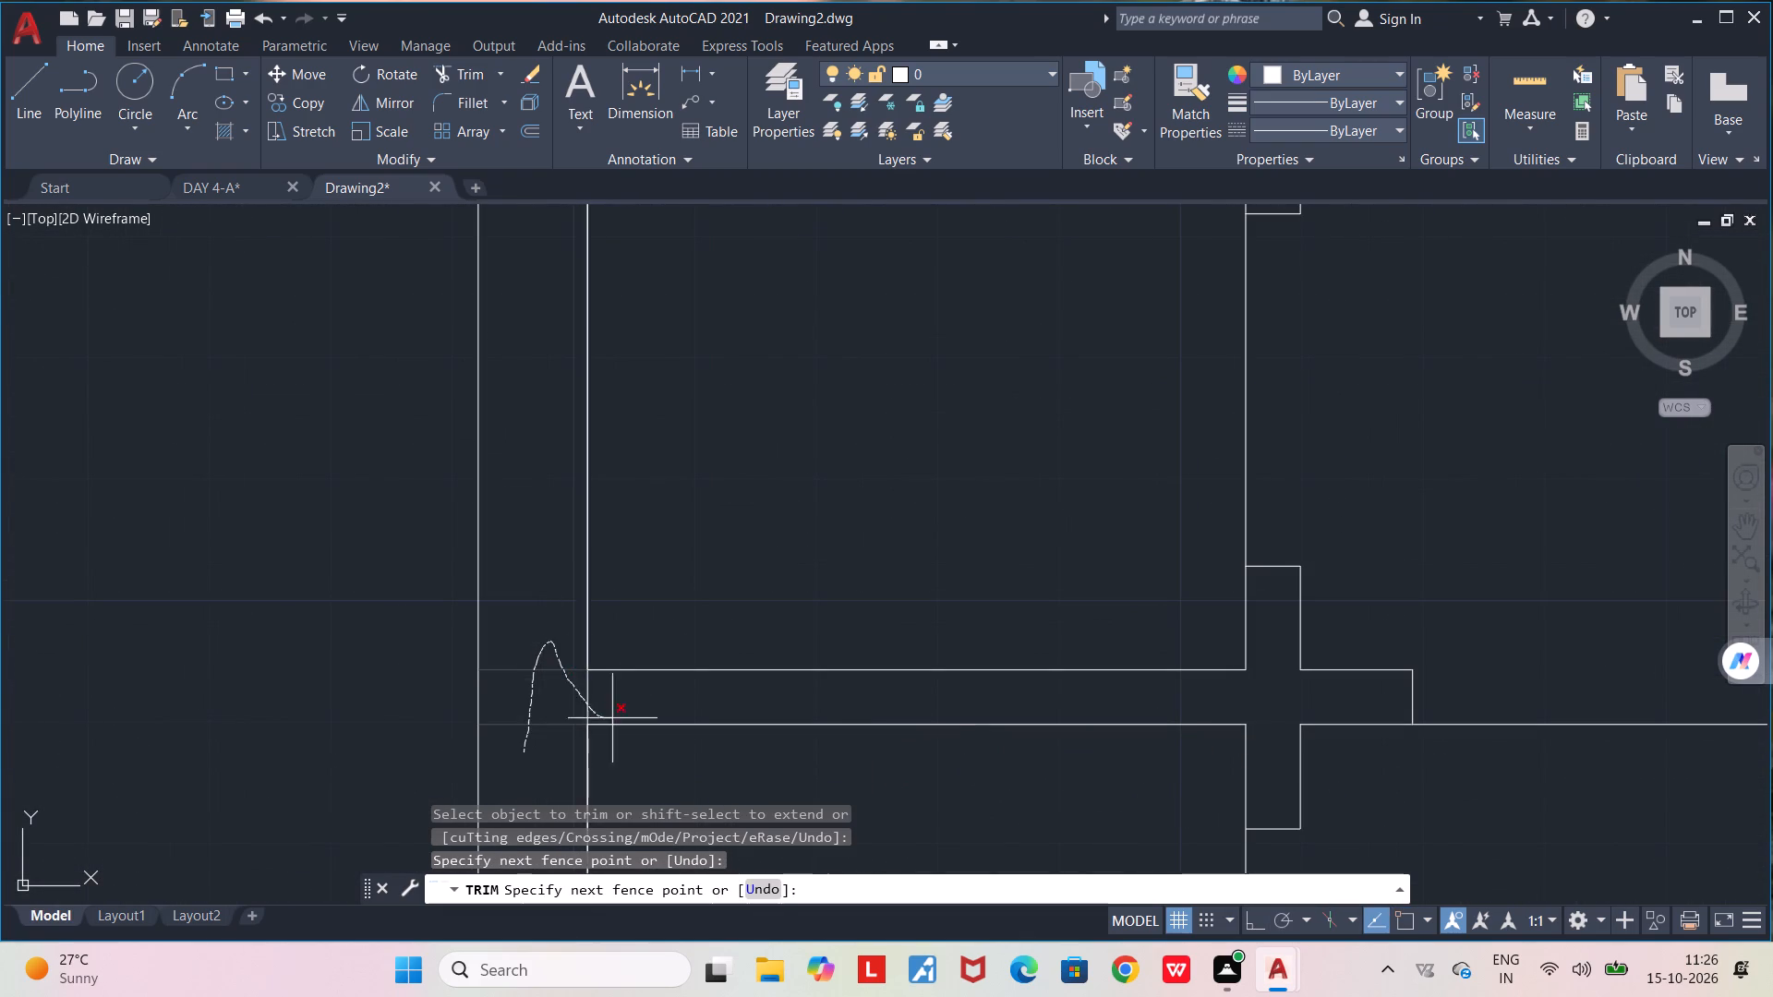
left_click_drag(615, 718, 618, 717)
Close the gap between the middle horizontal partition's upper line and the right wall's inner face with a line, trimming its overhang.
scroll(617, 715, "down", 5)
scroll(815, 777, "up", 1)
middle_click_drag(815, 776, 762, 746)
scroll(822, 657, "up", 7)
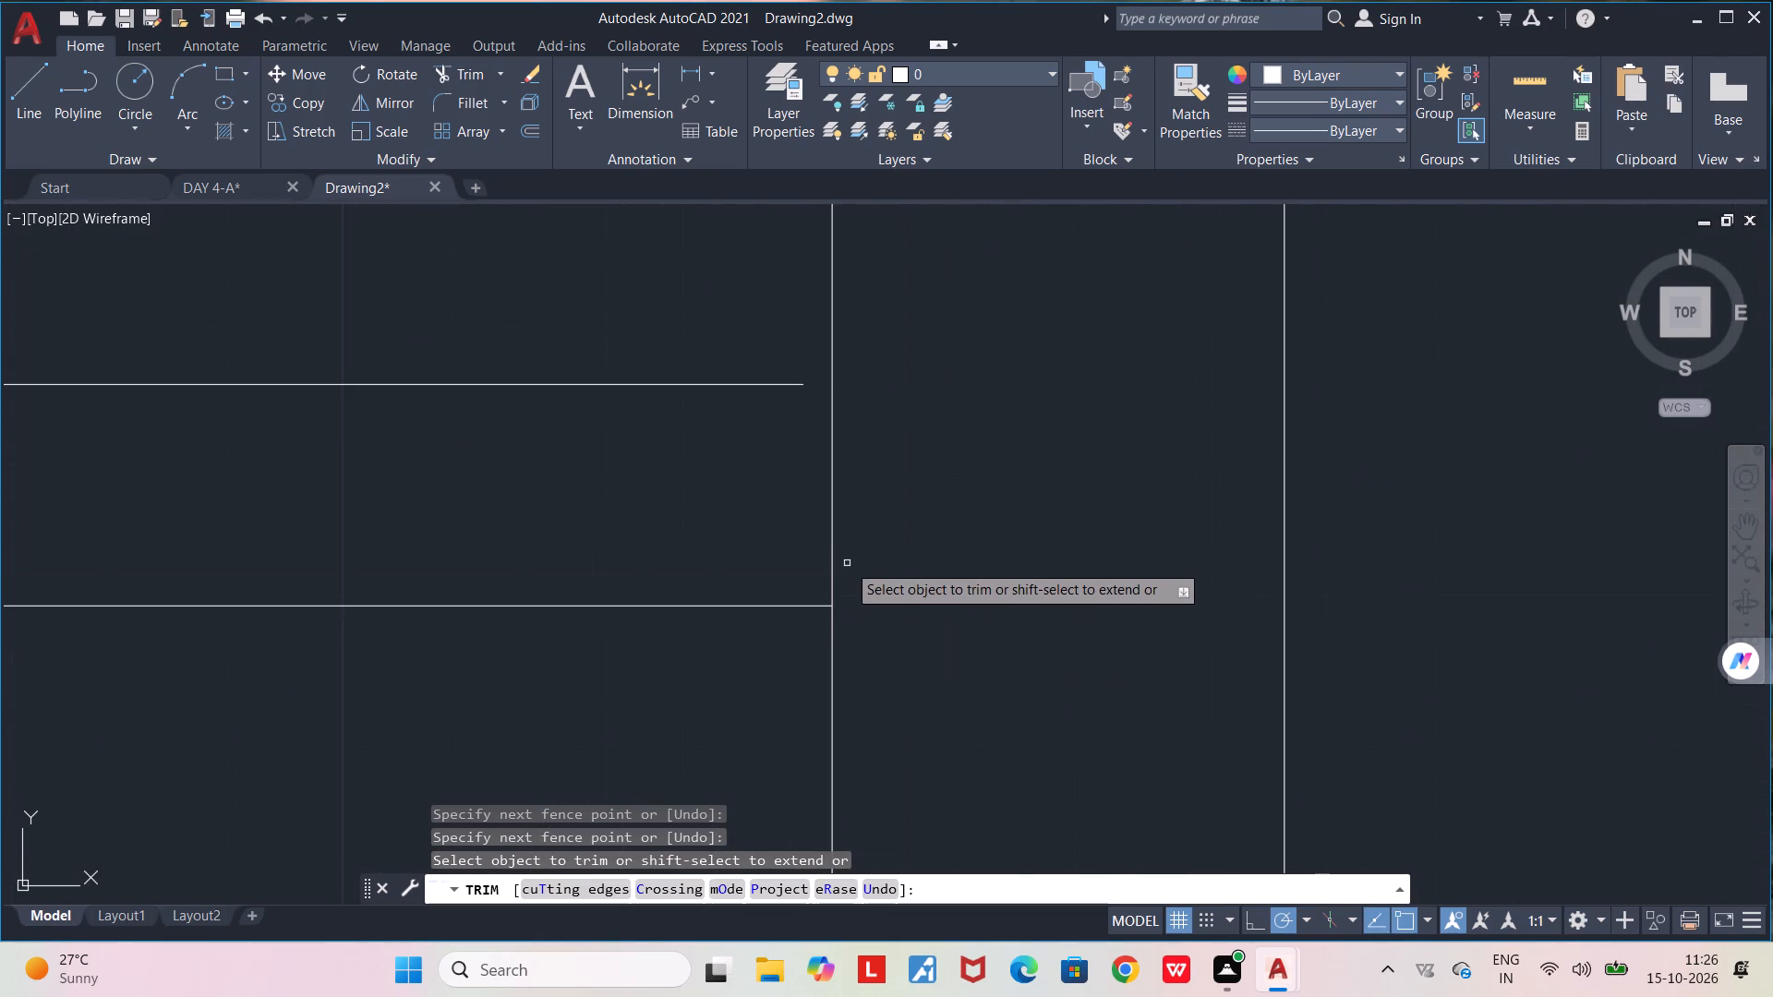
middle_click_drag(900, 567, 899, 701)
key("space")
key("l")
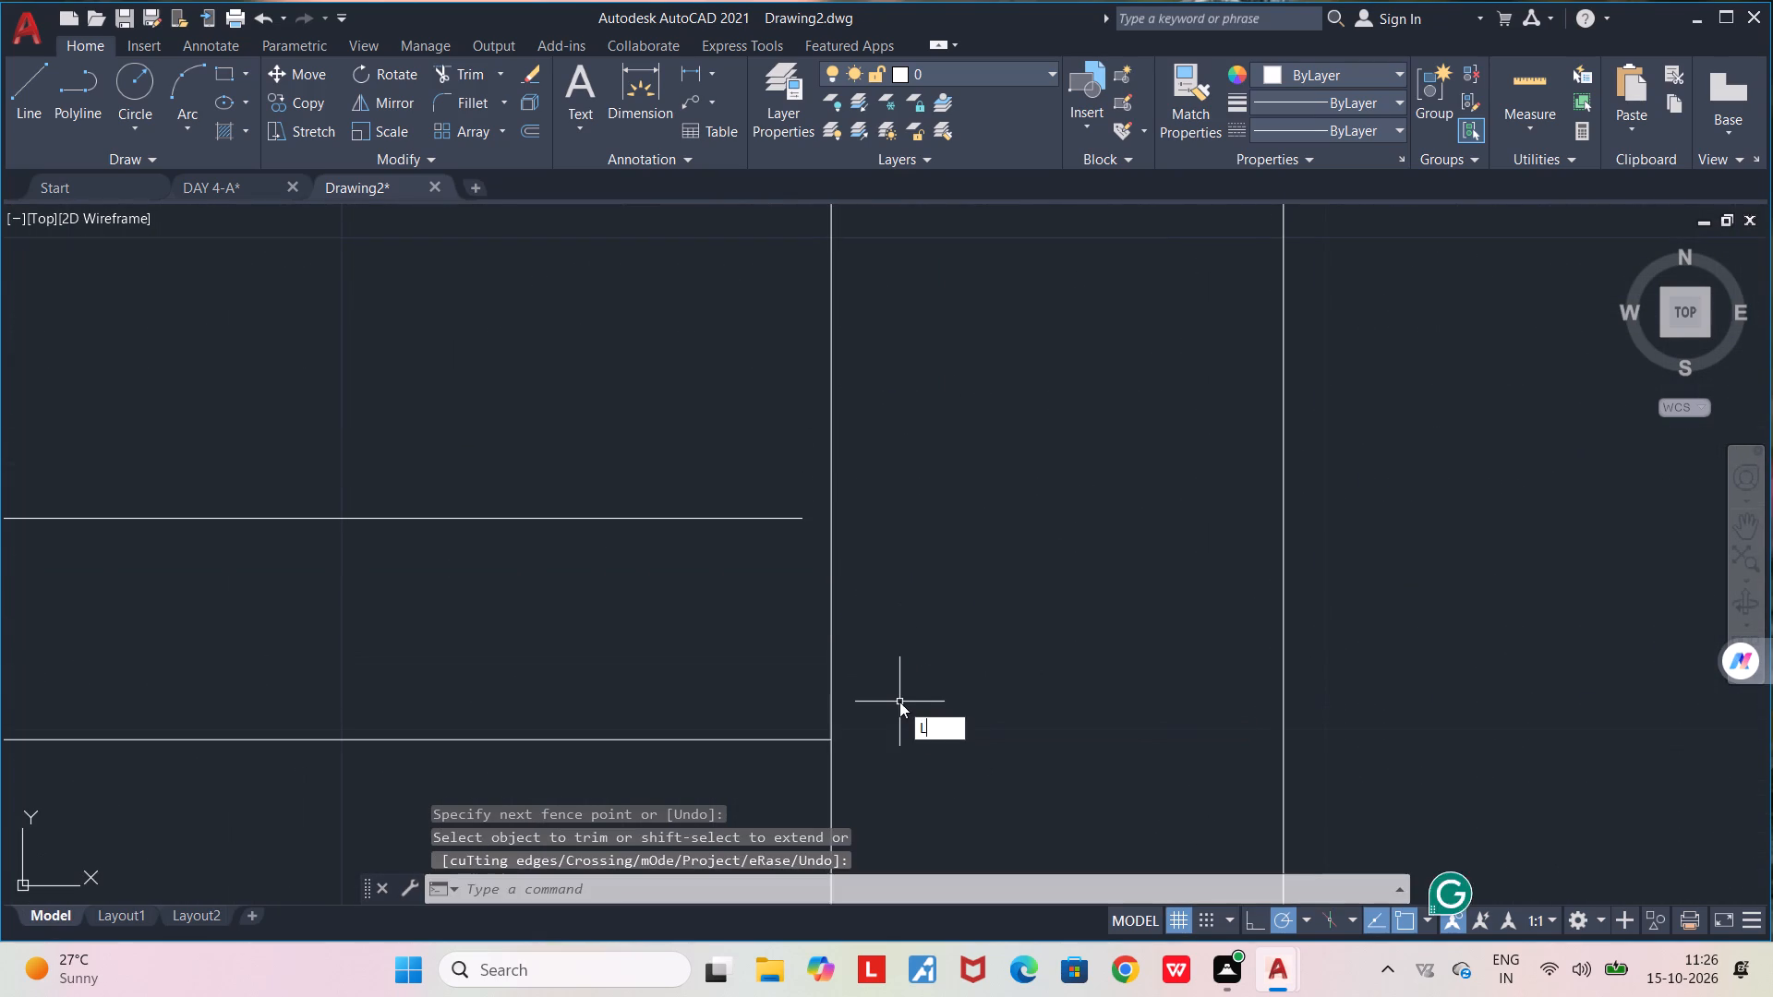
key("Return")
scroll(815, 543, "up", 3)
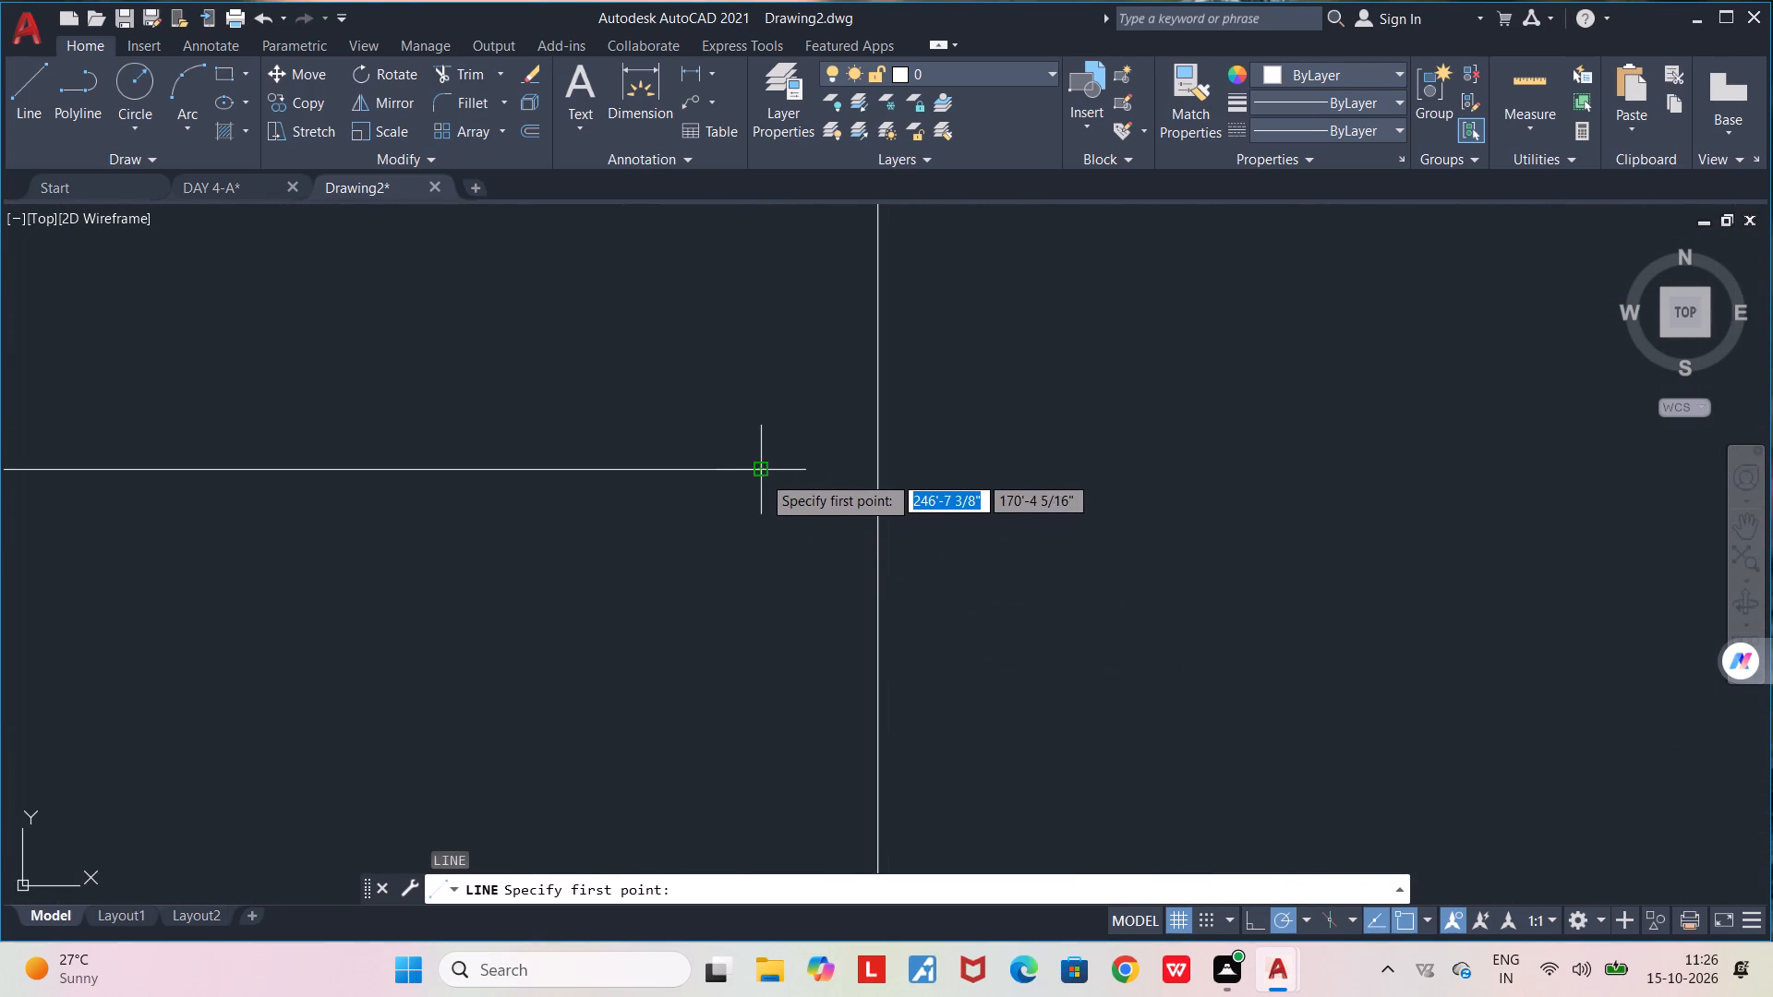
left_click(762, 474)
left_click(931, 475)
key("space")
type("TR")
key("Return")
left_click_drag(920, 498, 912, 442)
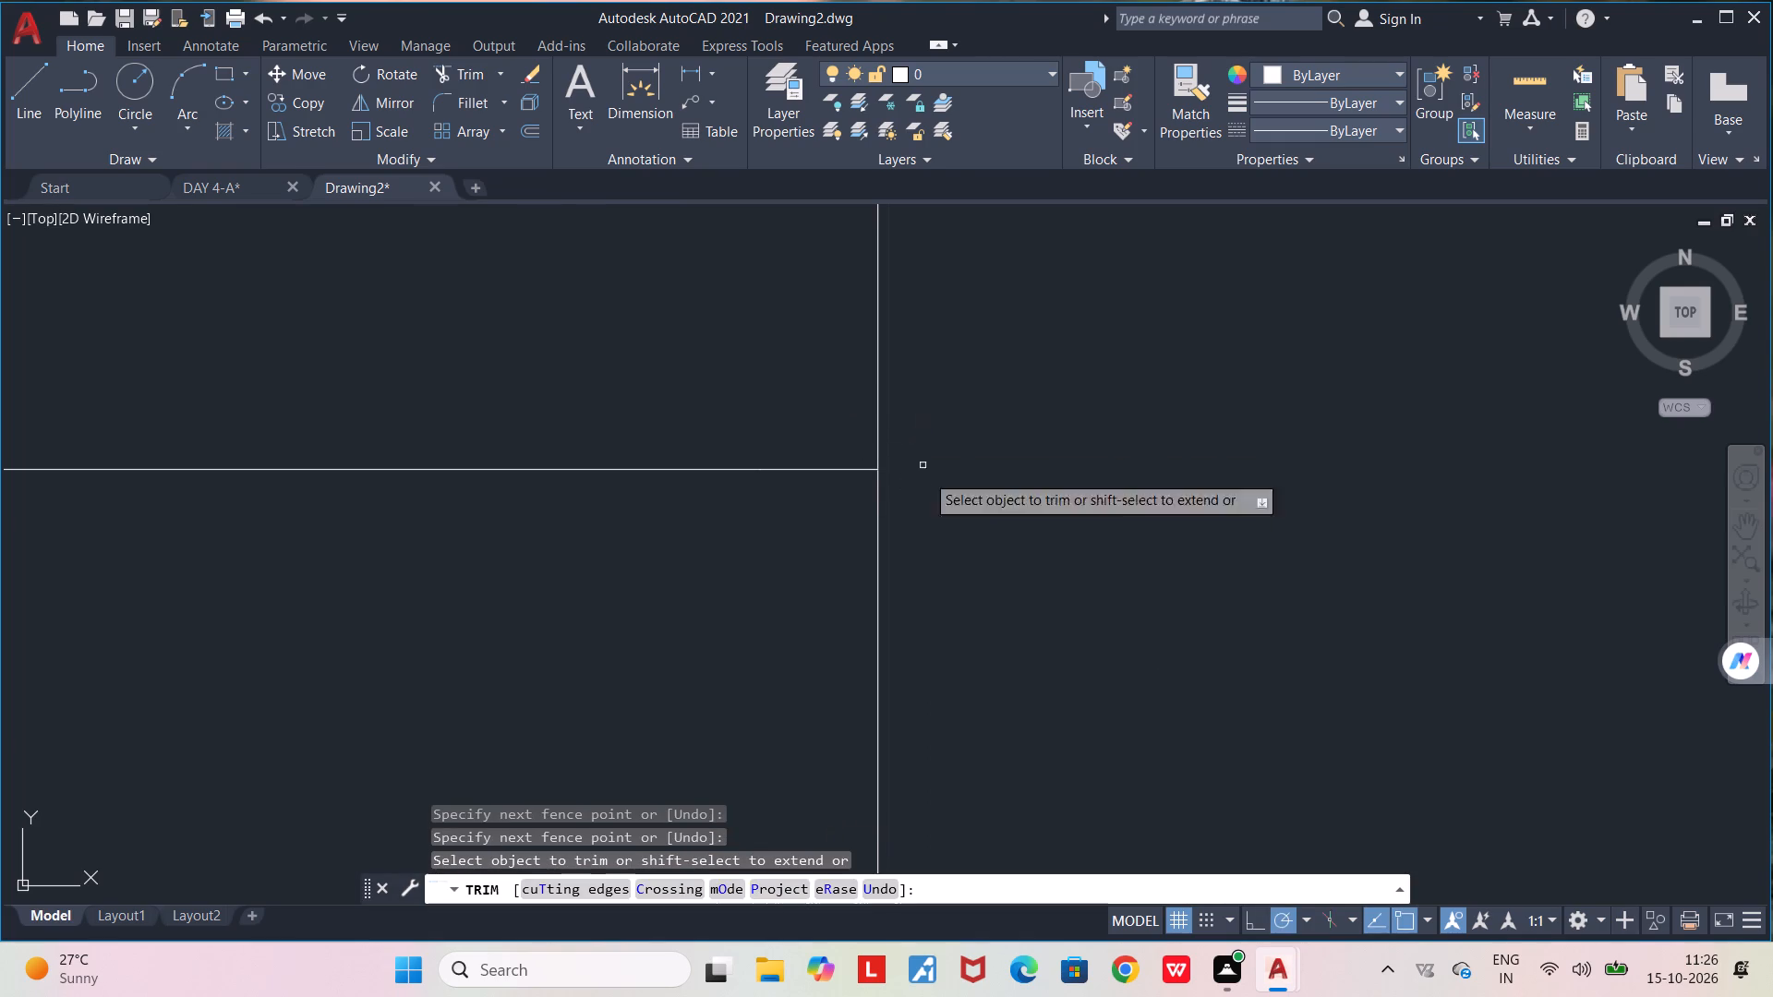
Trim the right outer wall's inner face from the middle horizontal partition's upper line downward.
left_click_drag(897, 665, 851, 668)
Redraw the right wall's inner face from the middle partition's lower line down past the bottom wall, and trim the overhang below the plan.
scroll(851, 668, "down", 5)
middle_click_drag(911, 681, 1014, 511)
scroll(1004, 529, "down", 4)
key("l")
key("Return")
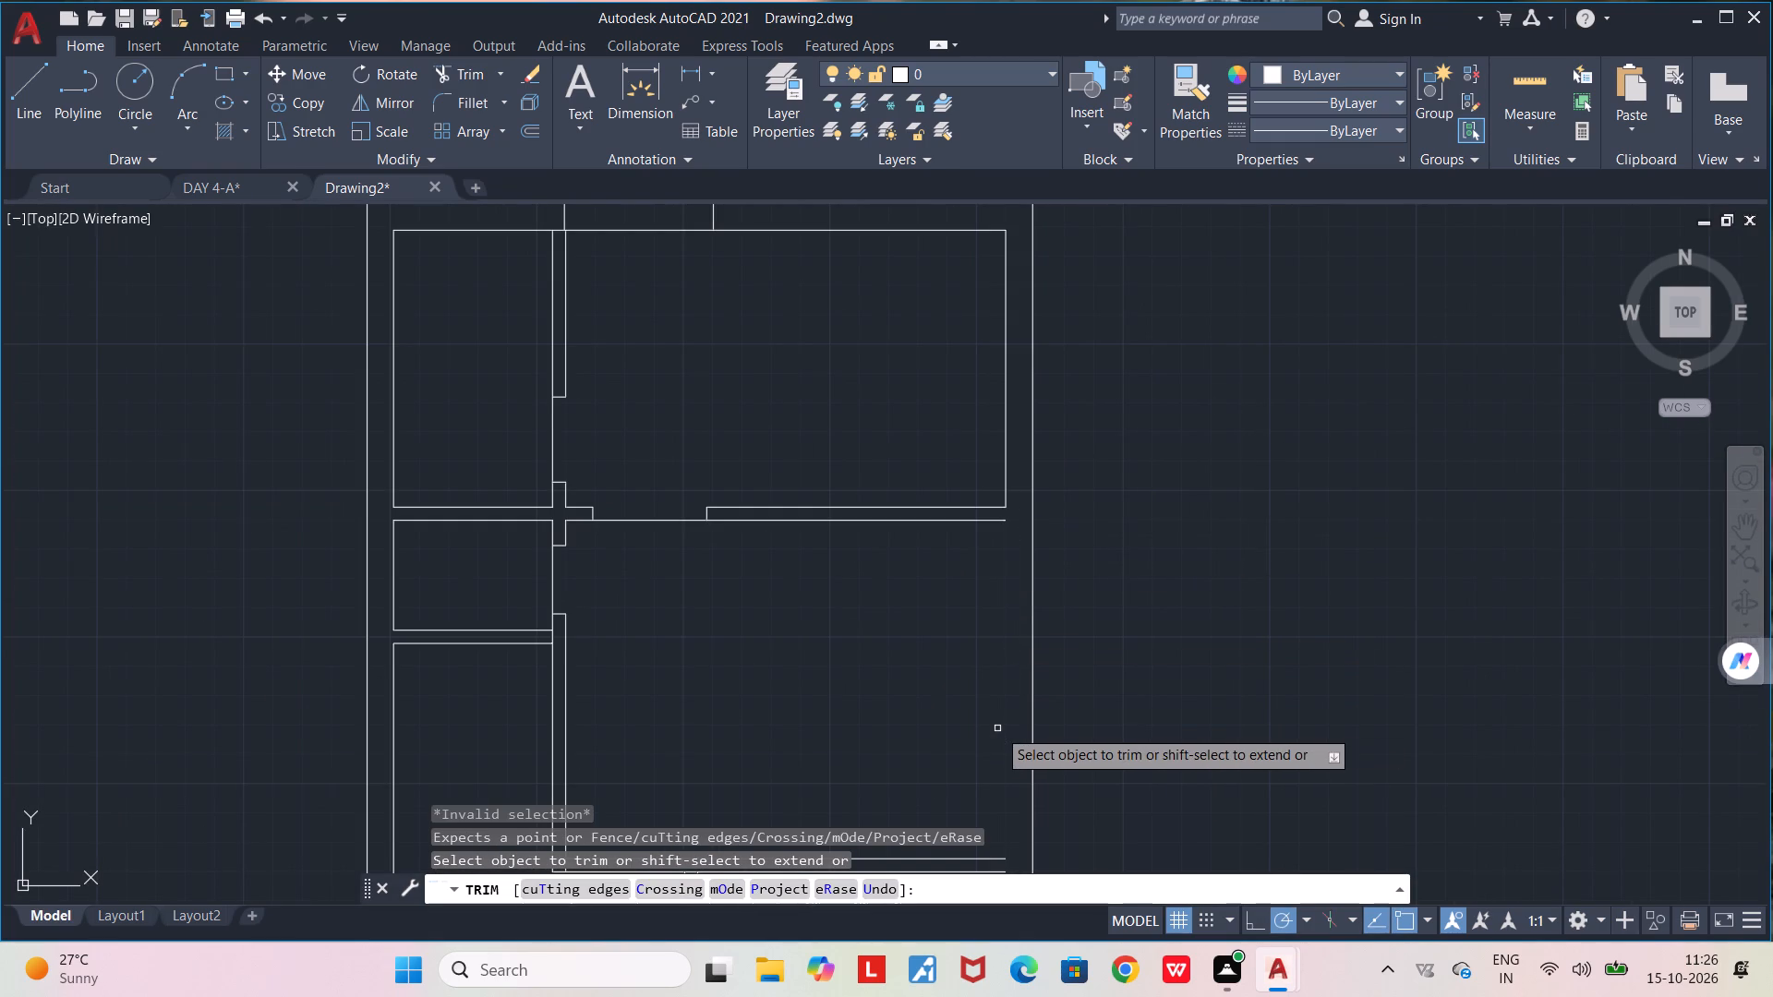
key("Escape")
key("l")
key("Return")
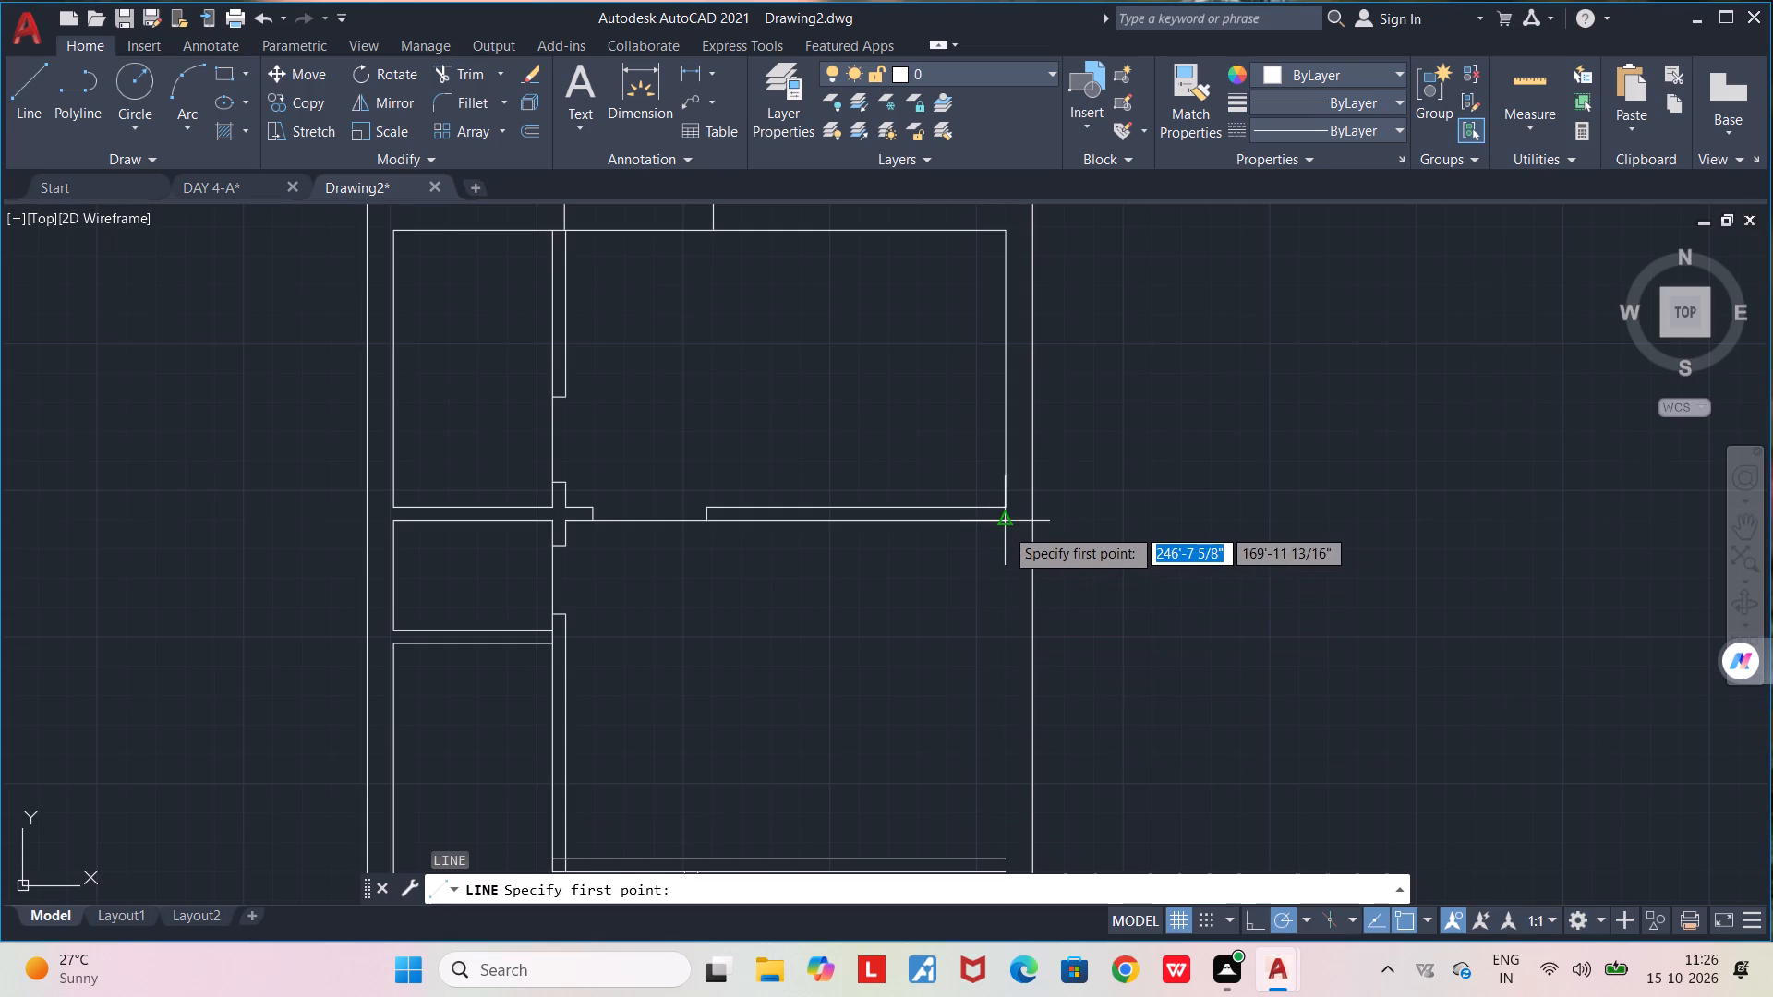
left_click(1005, 525)
middle_click_drag(995, 759, 1004, 631)
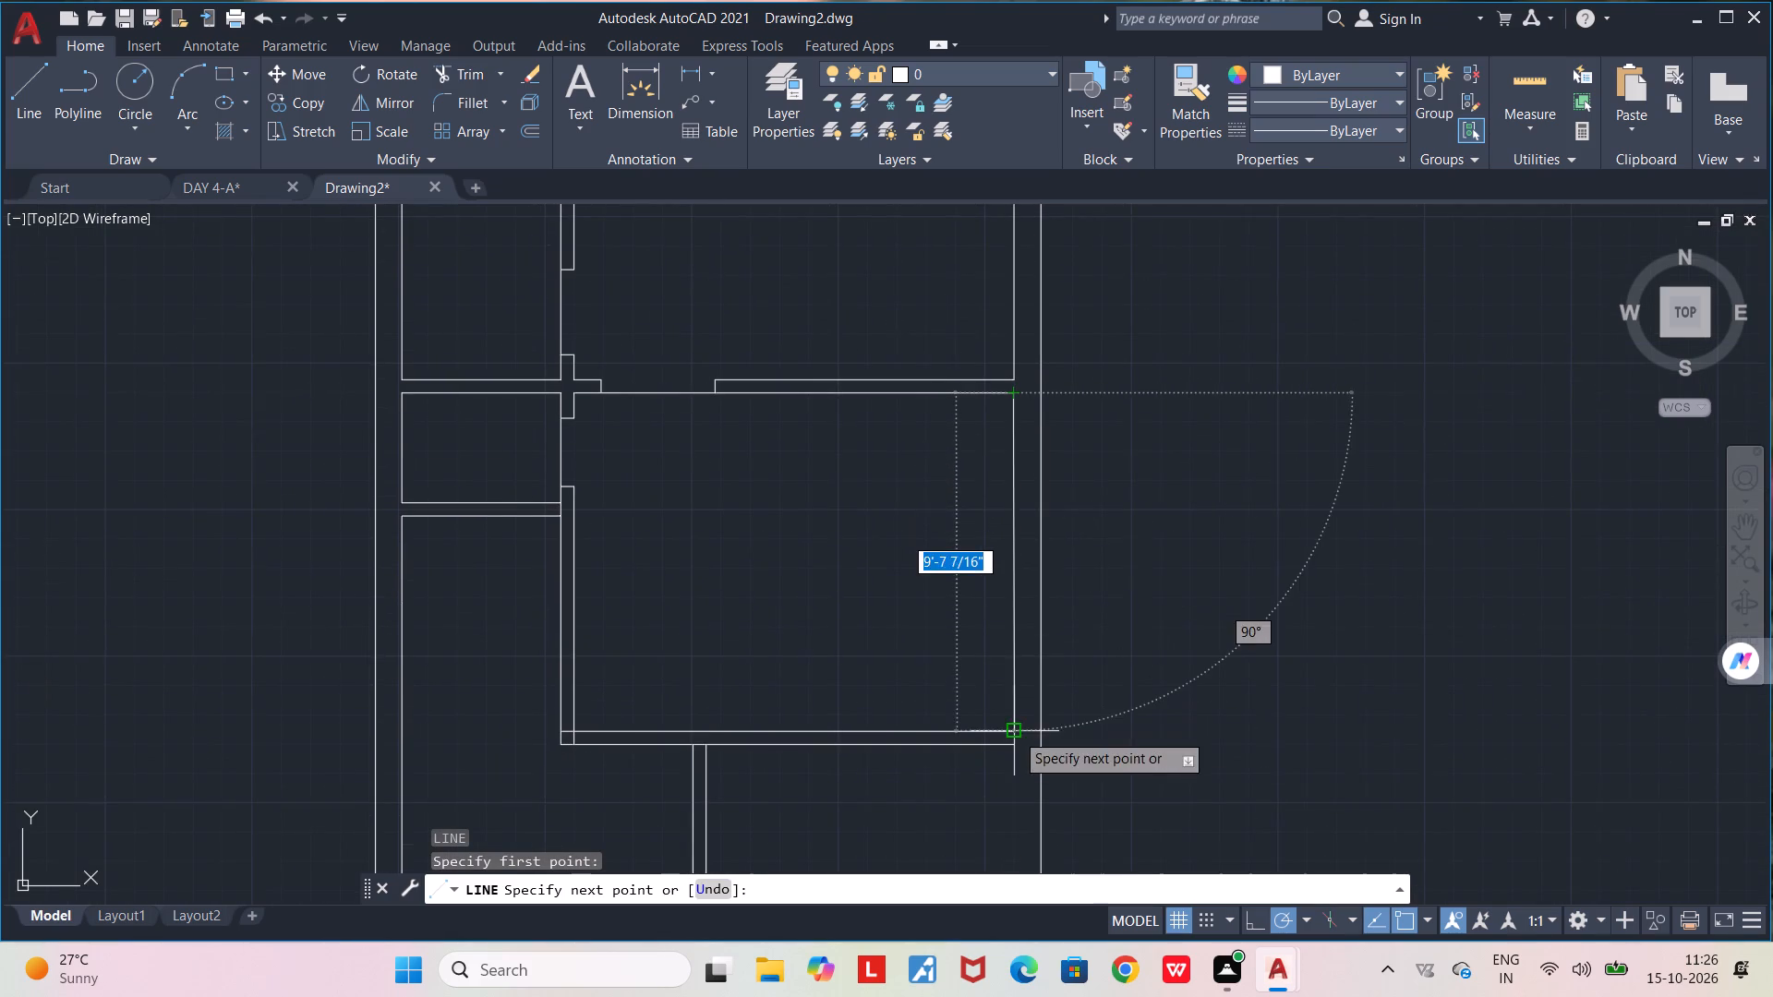
middle_click_drag(1015, 731, 1040, 509)
scroll(1040, 509, "down", 1)
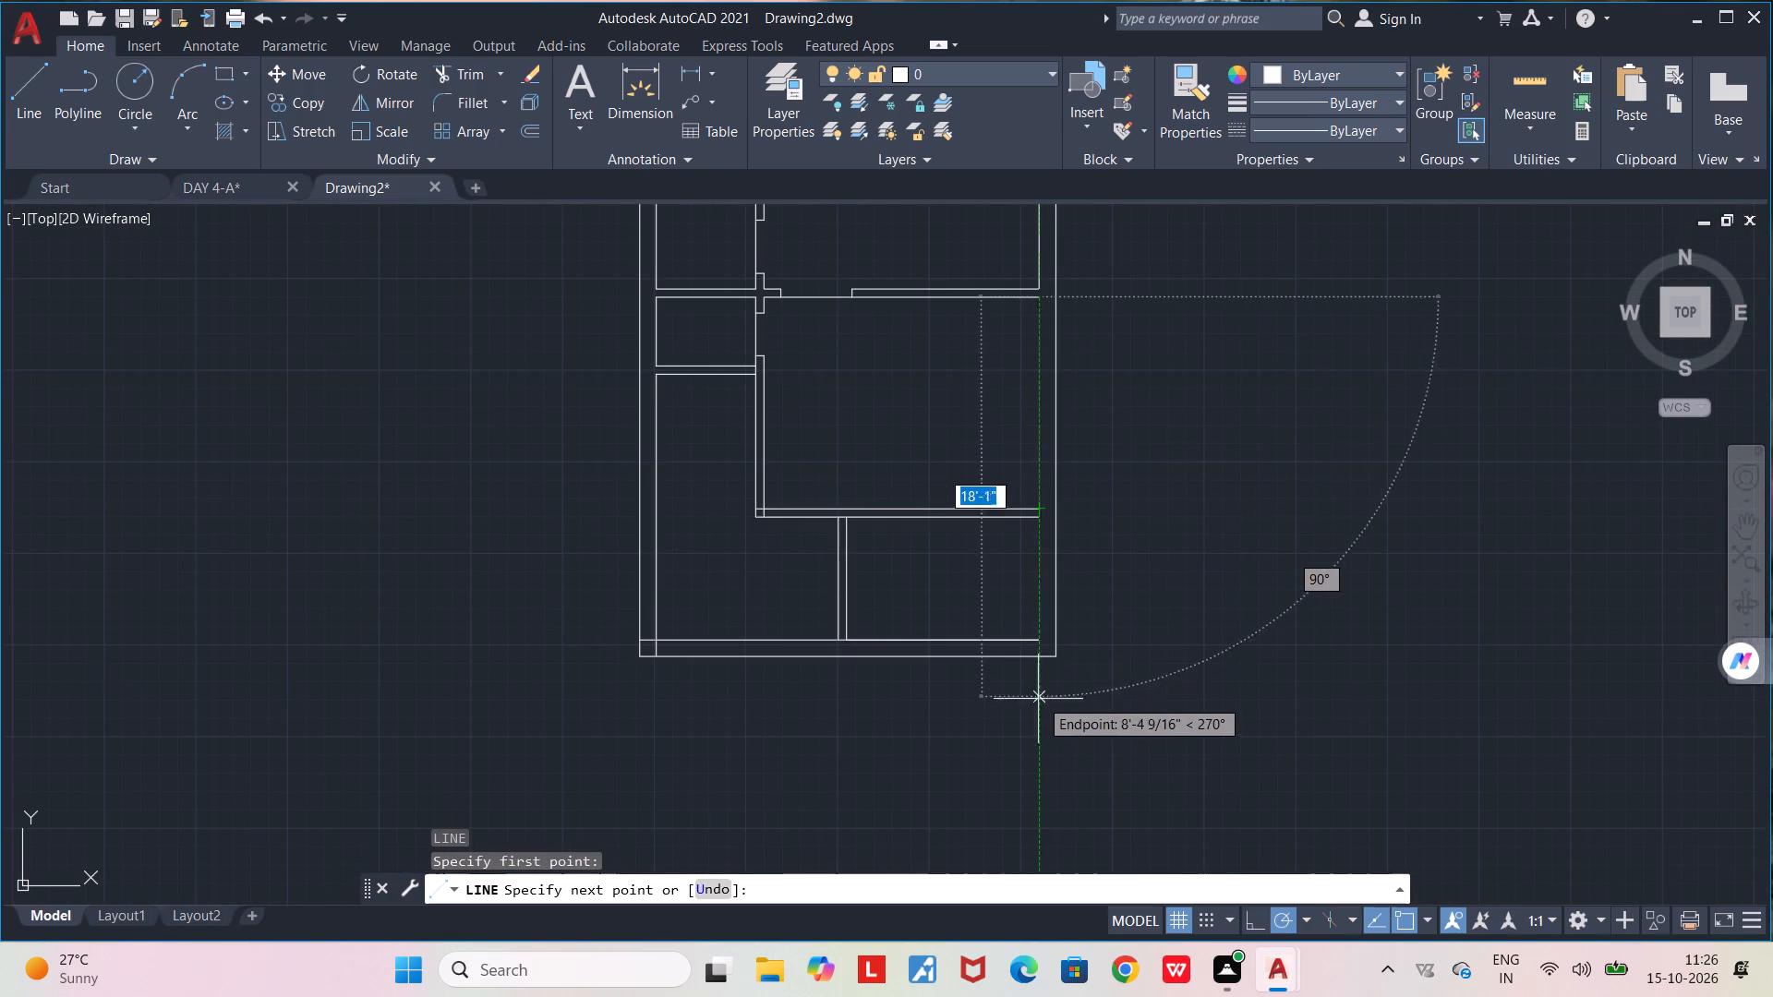
left_click(1036, 725)
key("space")
type("TR")
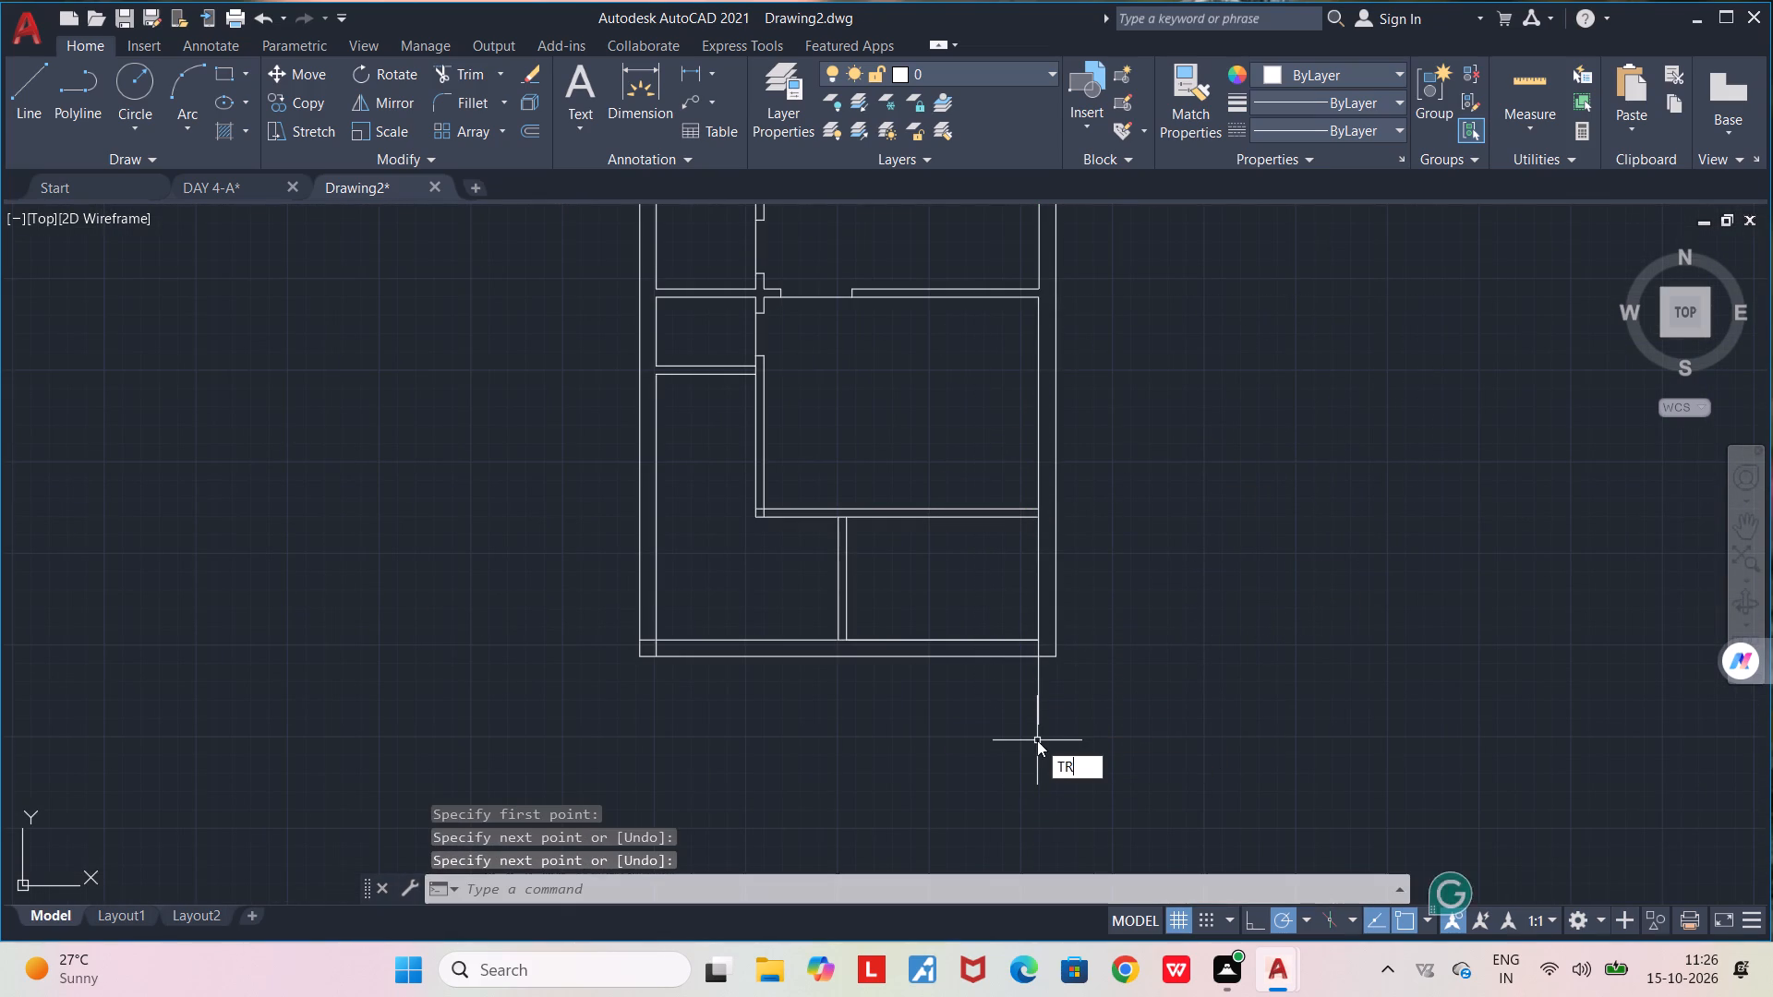
key("Return")
left_click_drag(1037, 707, 1066, 701)
middle_click_drag(1067, 703, 1065, 720)
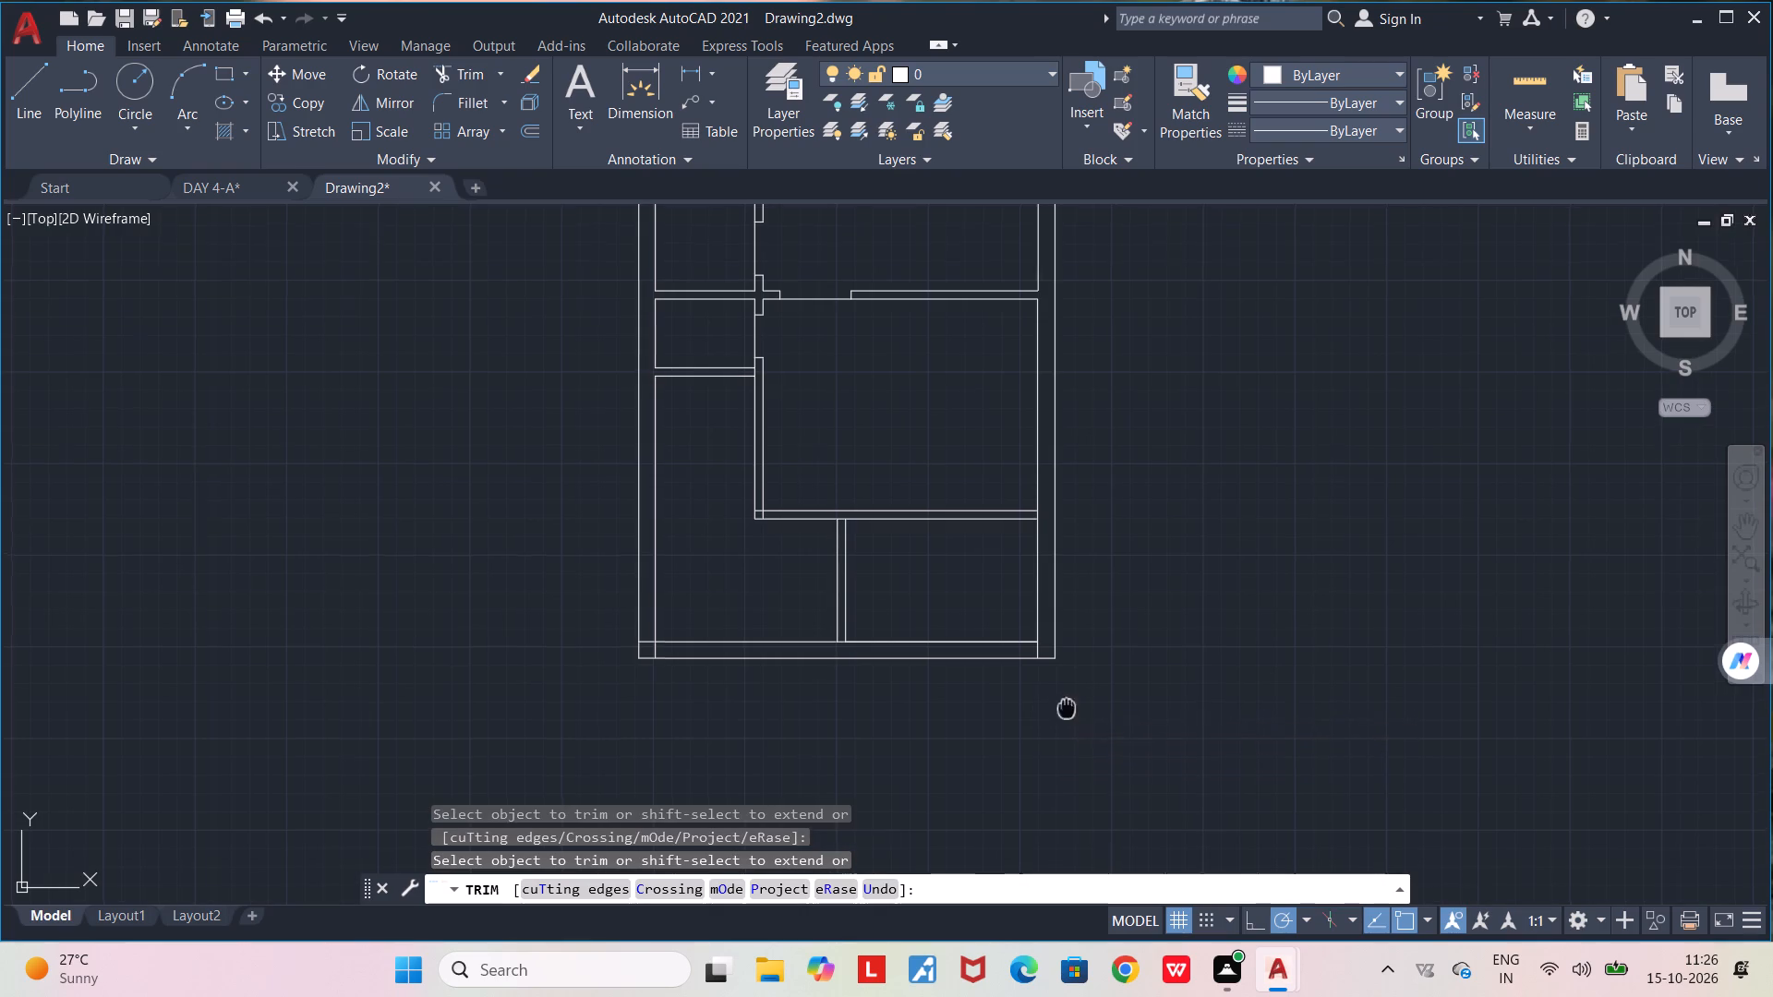
middle_click_drag(1065, 720, 1064, 744)
middle_click_drag(1064, 356, 1076, 509)
scroll(1076, 510, "down", 1)
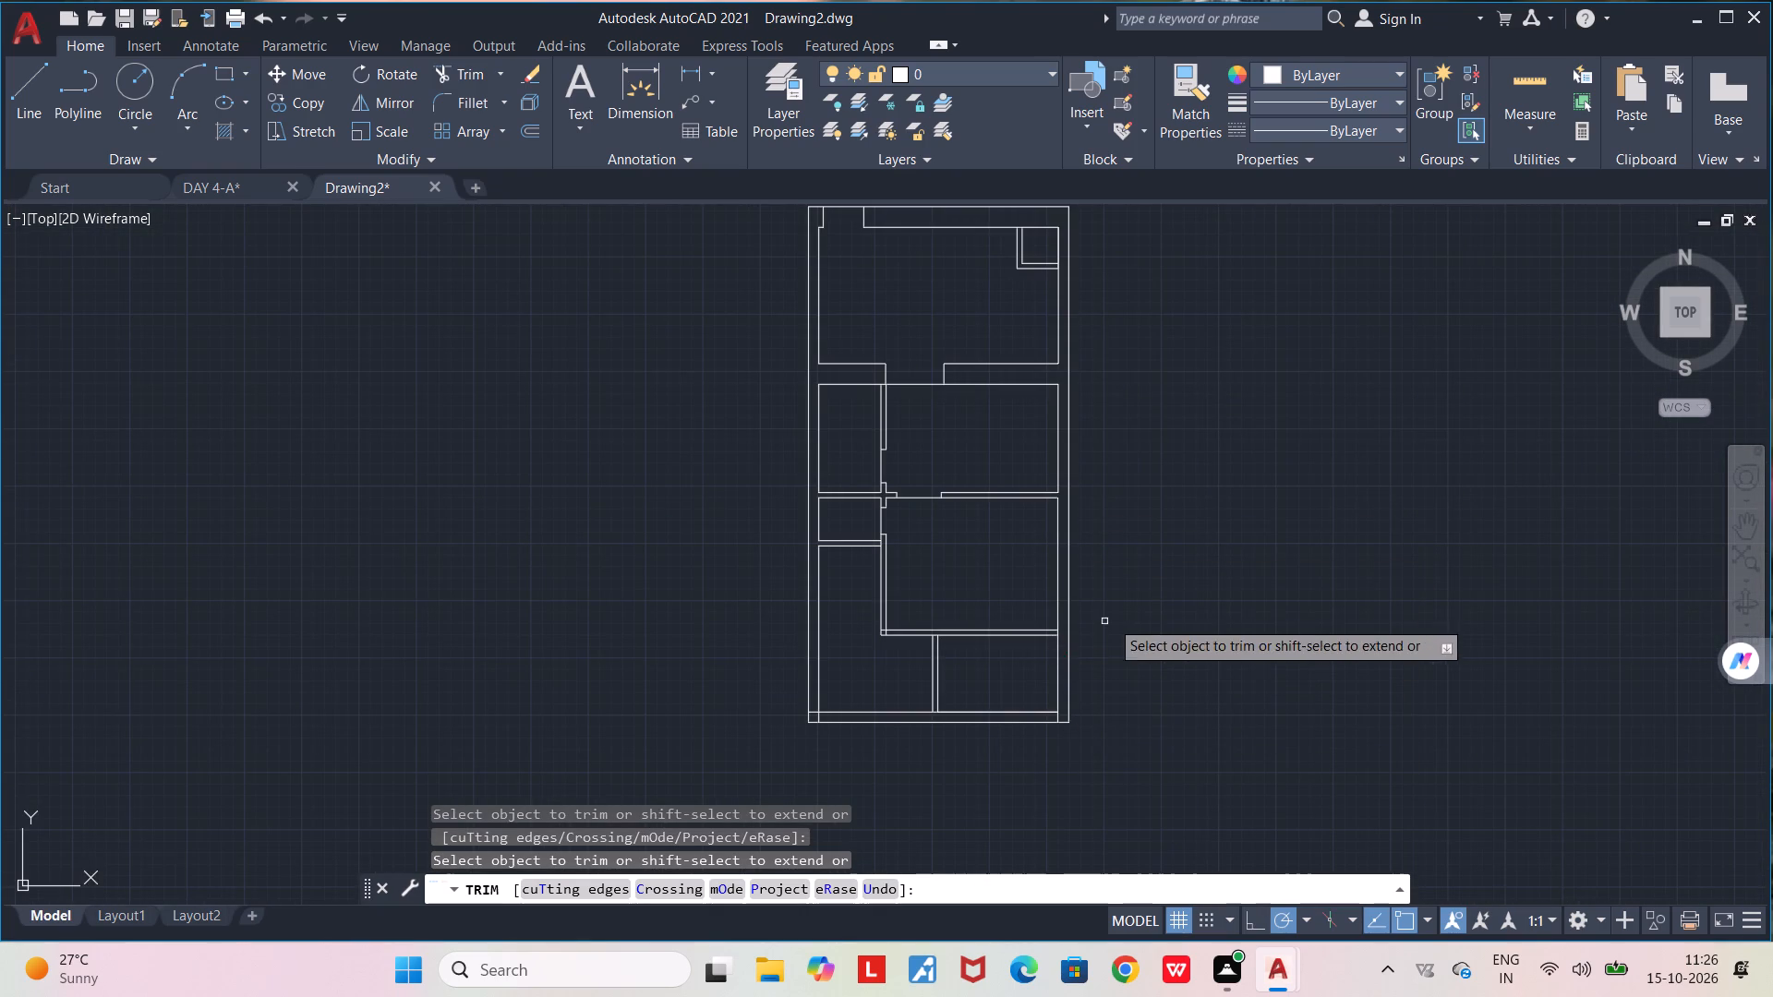
key("space")
scroll(1182, 499, "up", 1)
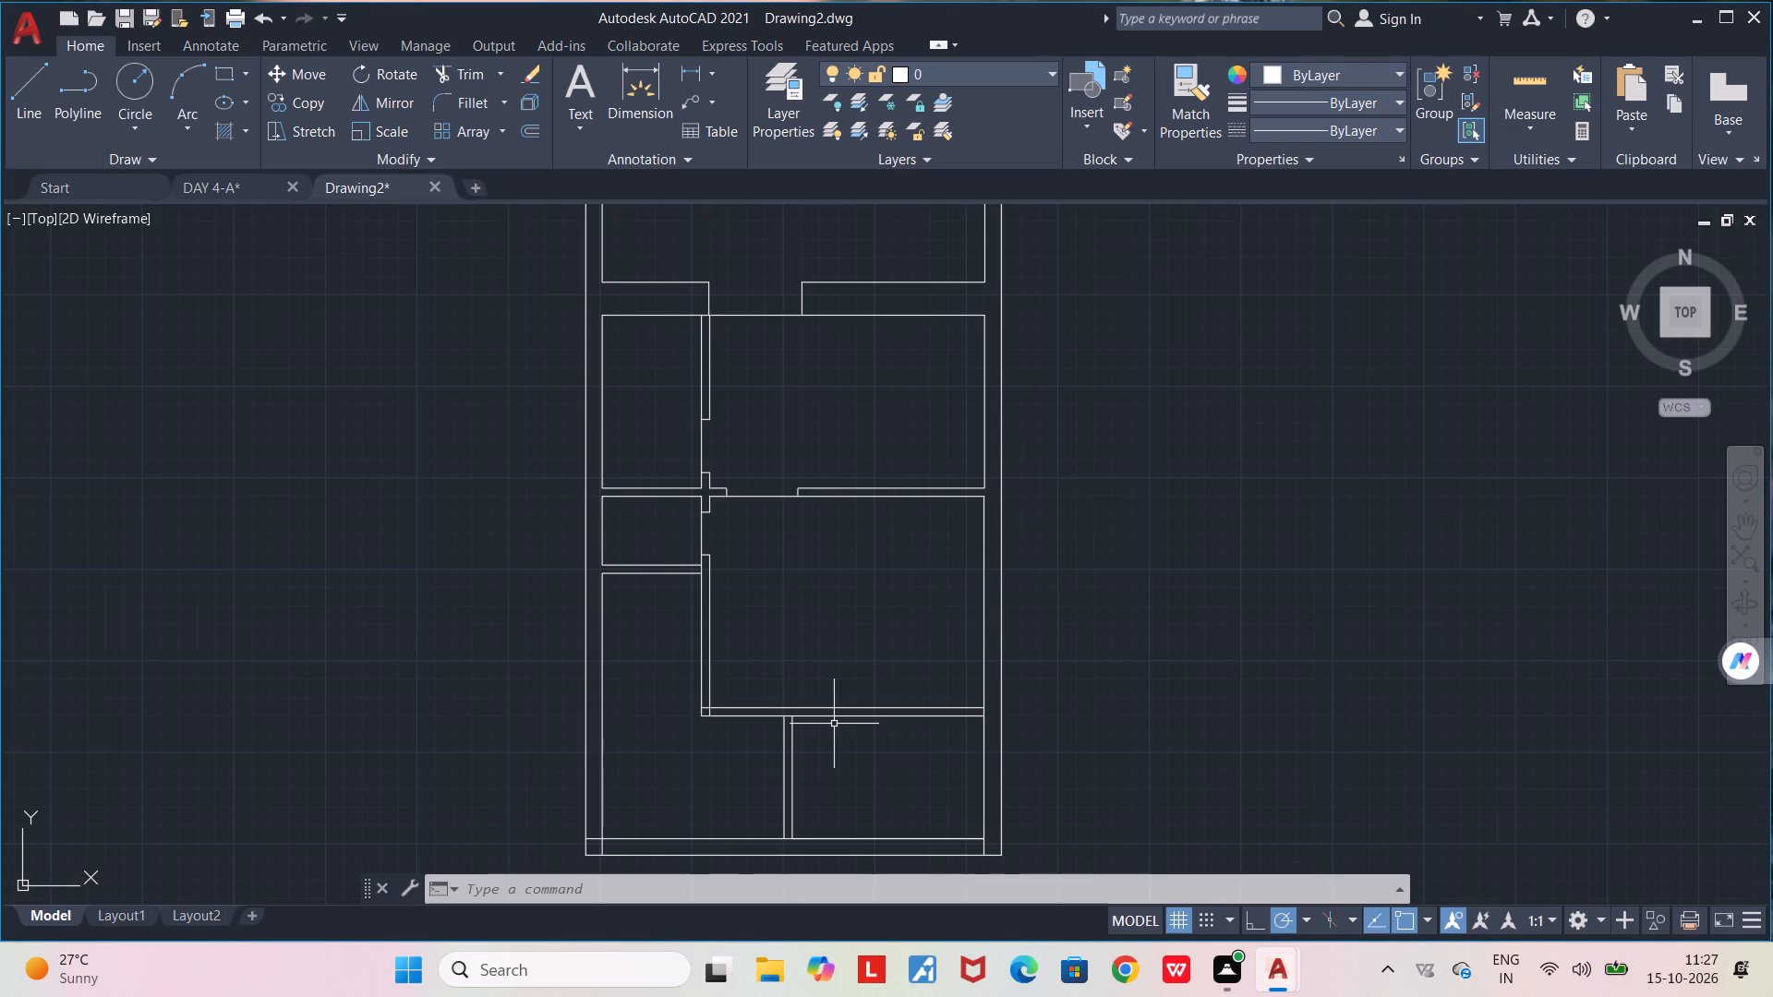
Extend the small room's bottom partition line across the vertical partition, then trim its overhang and the vertical partition's left line at the junction.
scroll(834, 725, "up", 1)
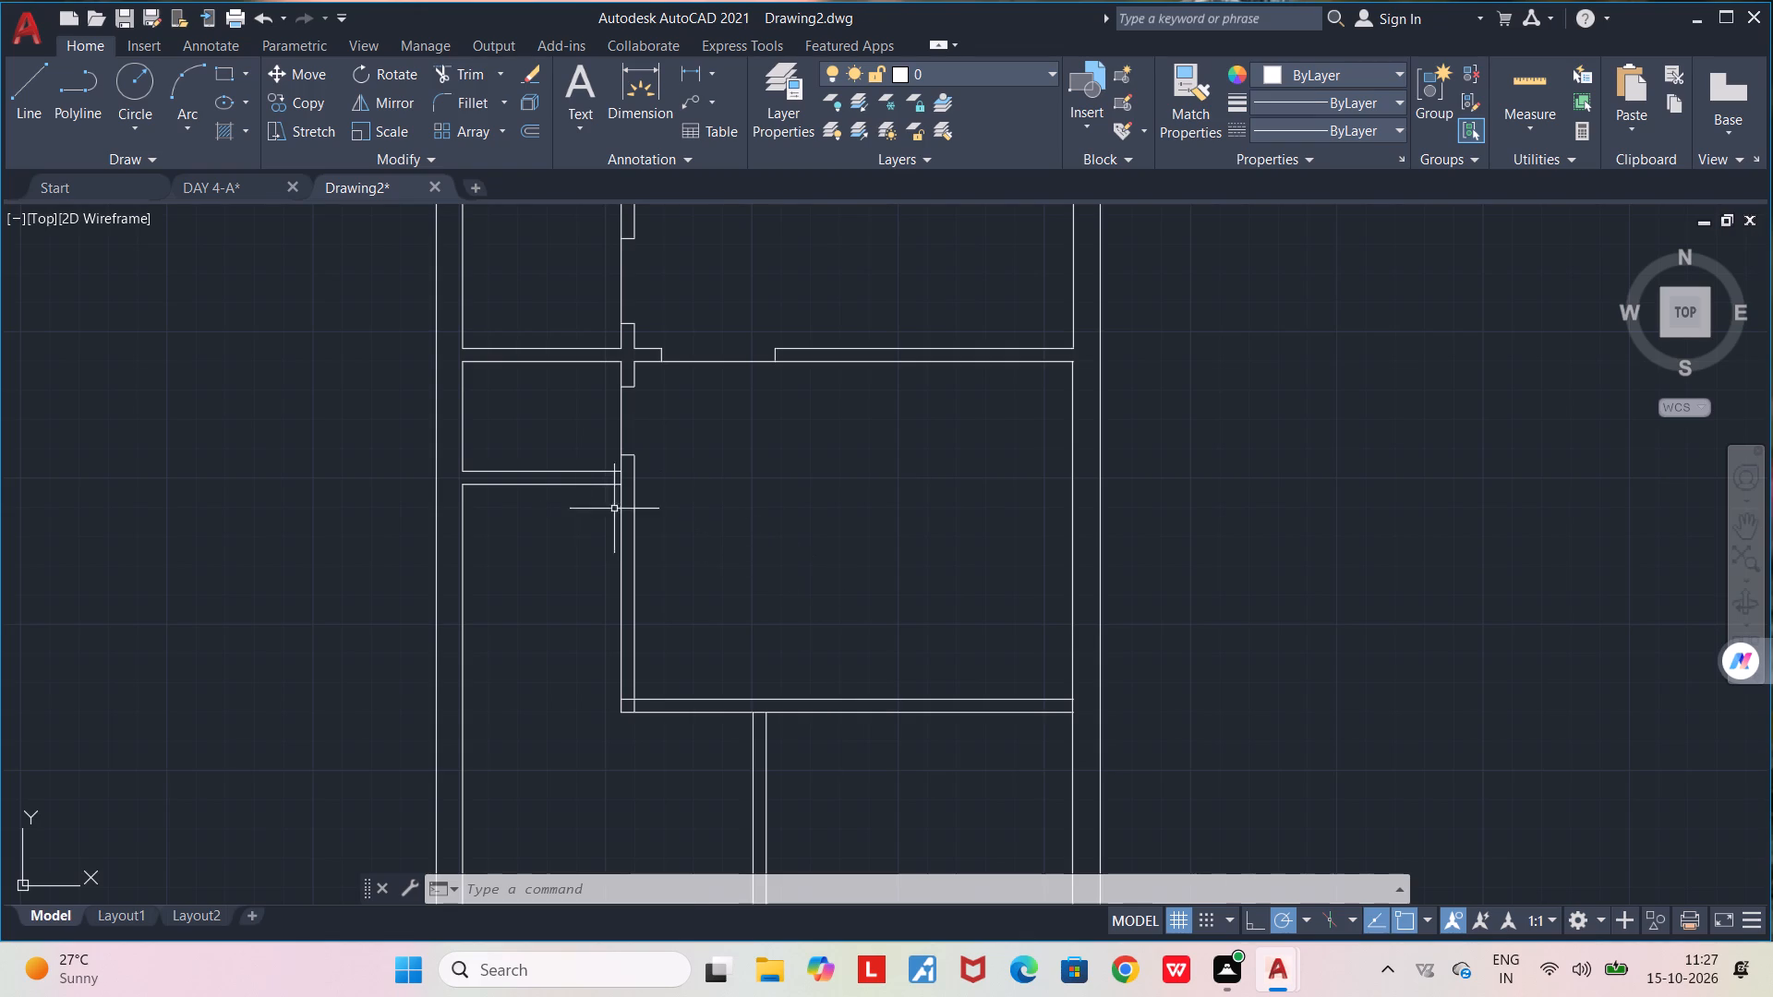
scroll(646, 492, "up", 2)
key("l")
key("Return")
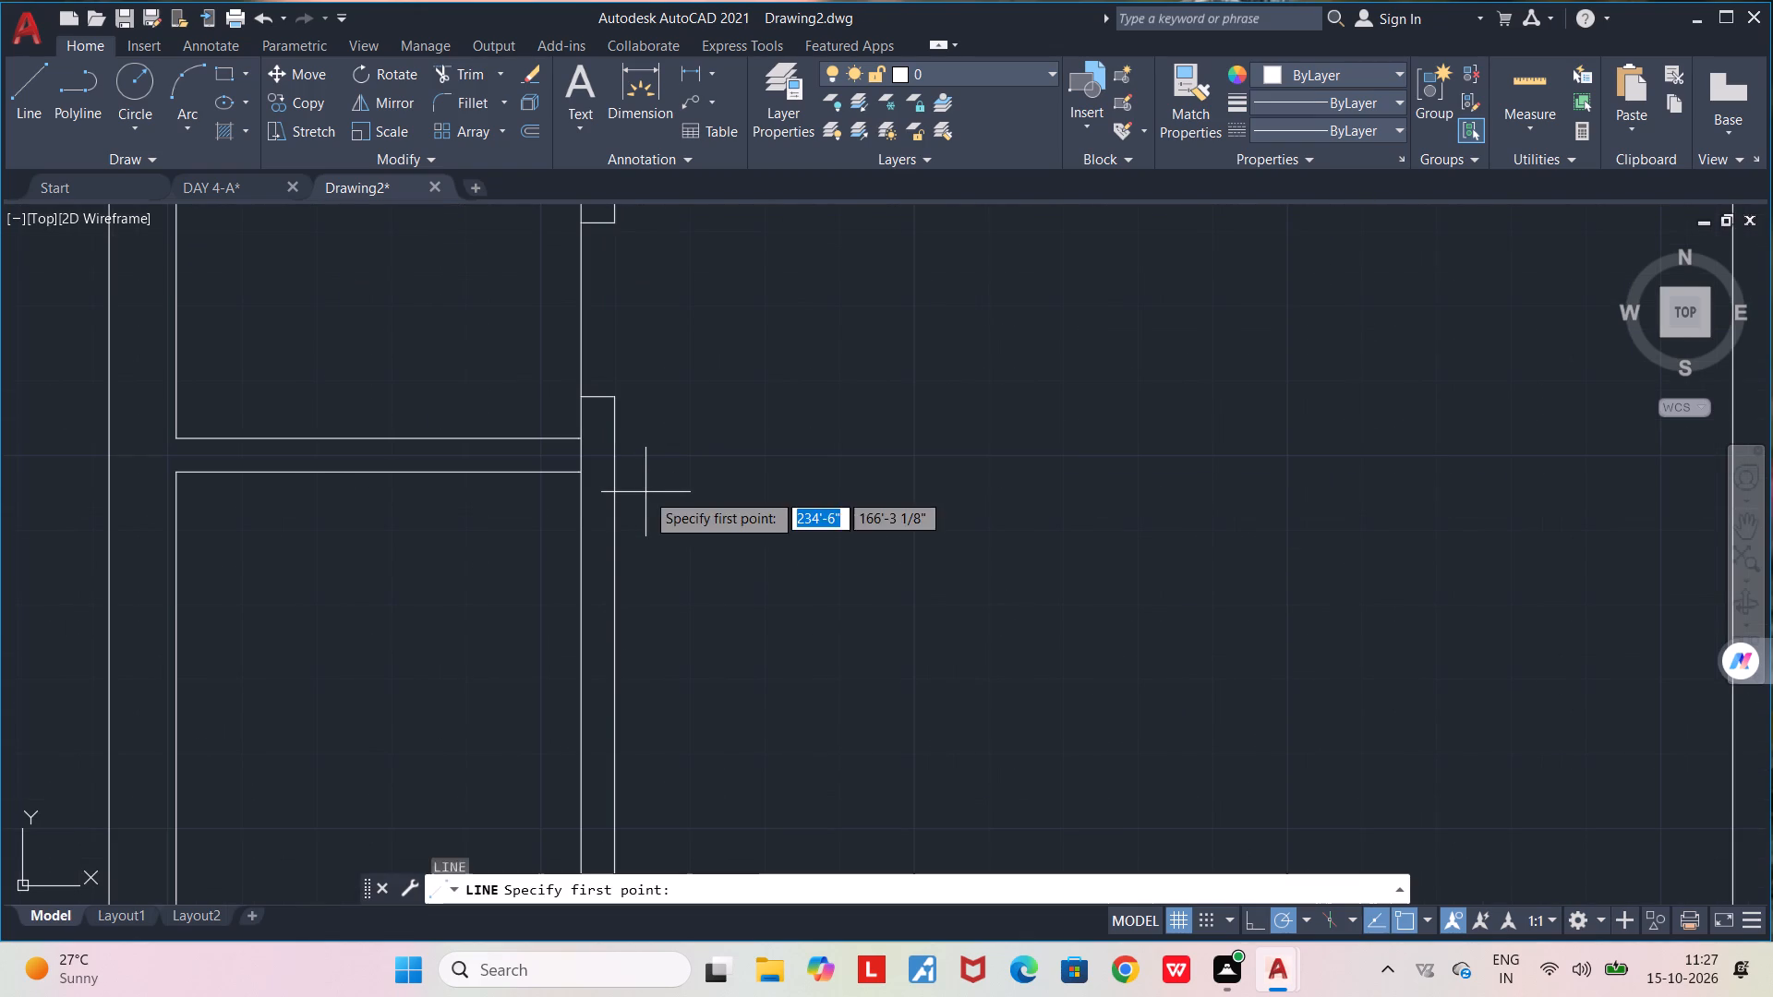
scroll(585, 506, "up", 2)
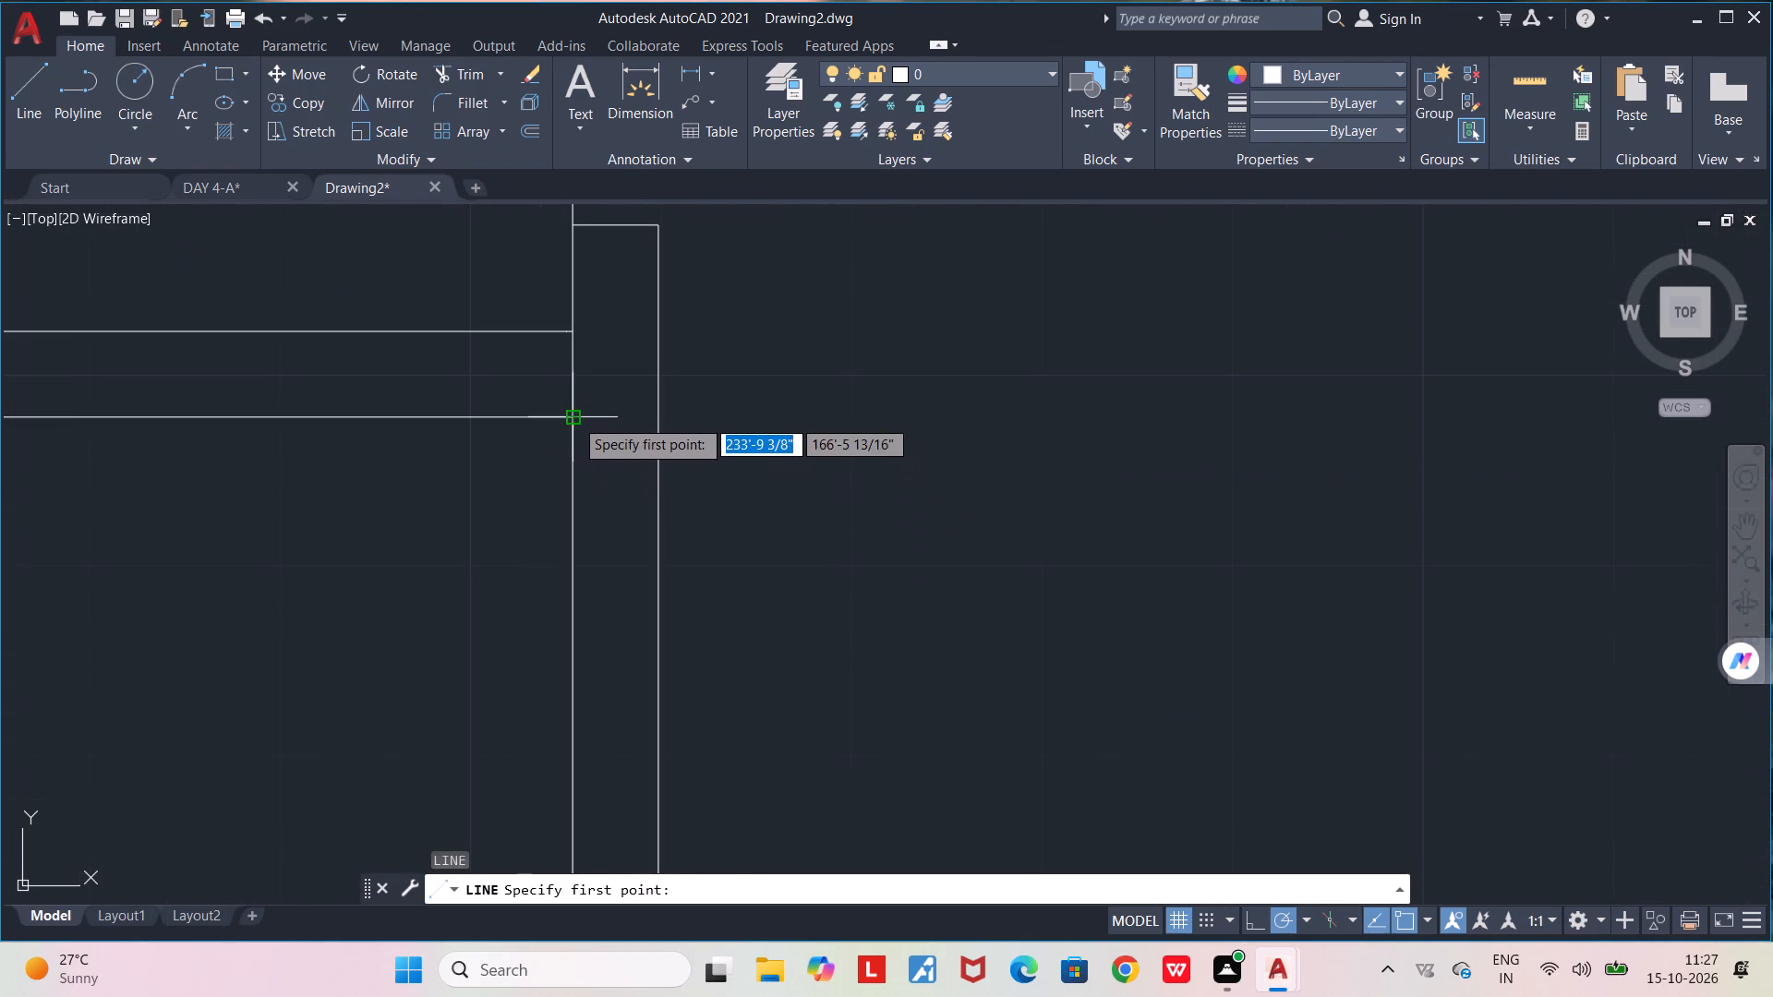
left_click(574, 418)
left_click(820, 419)
key("space")
type("TR")
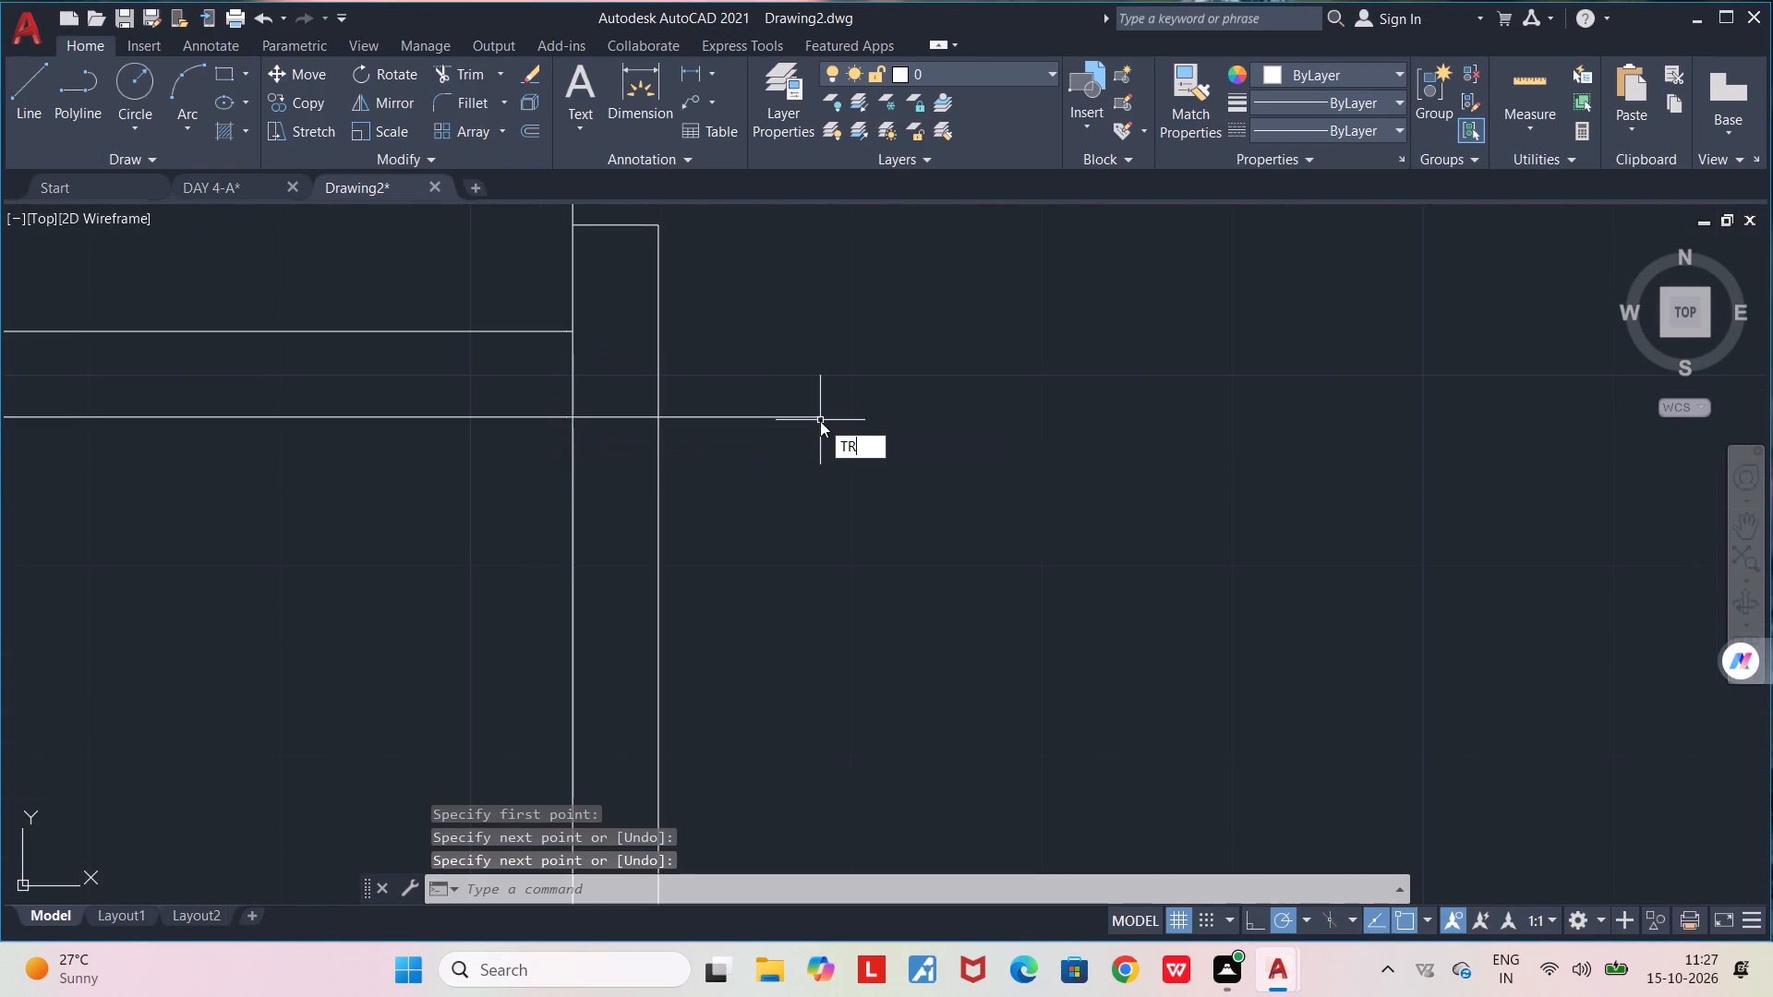
key("Return")
left_click_drag(722, 427, 681, 391)
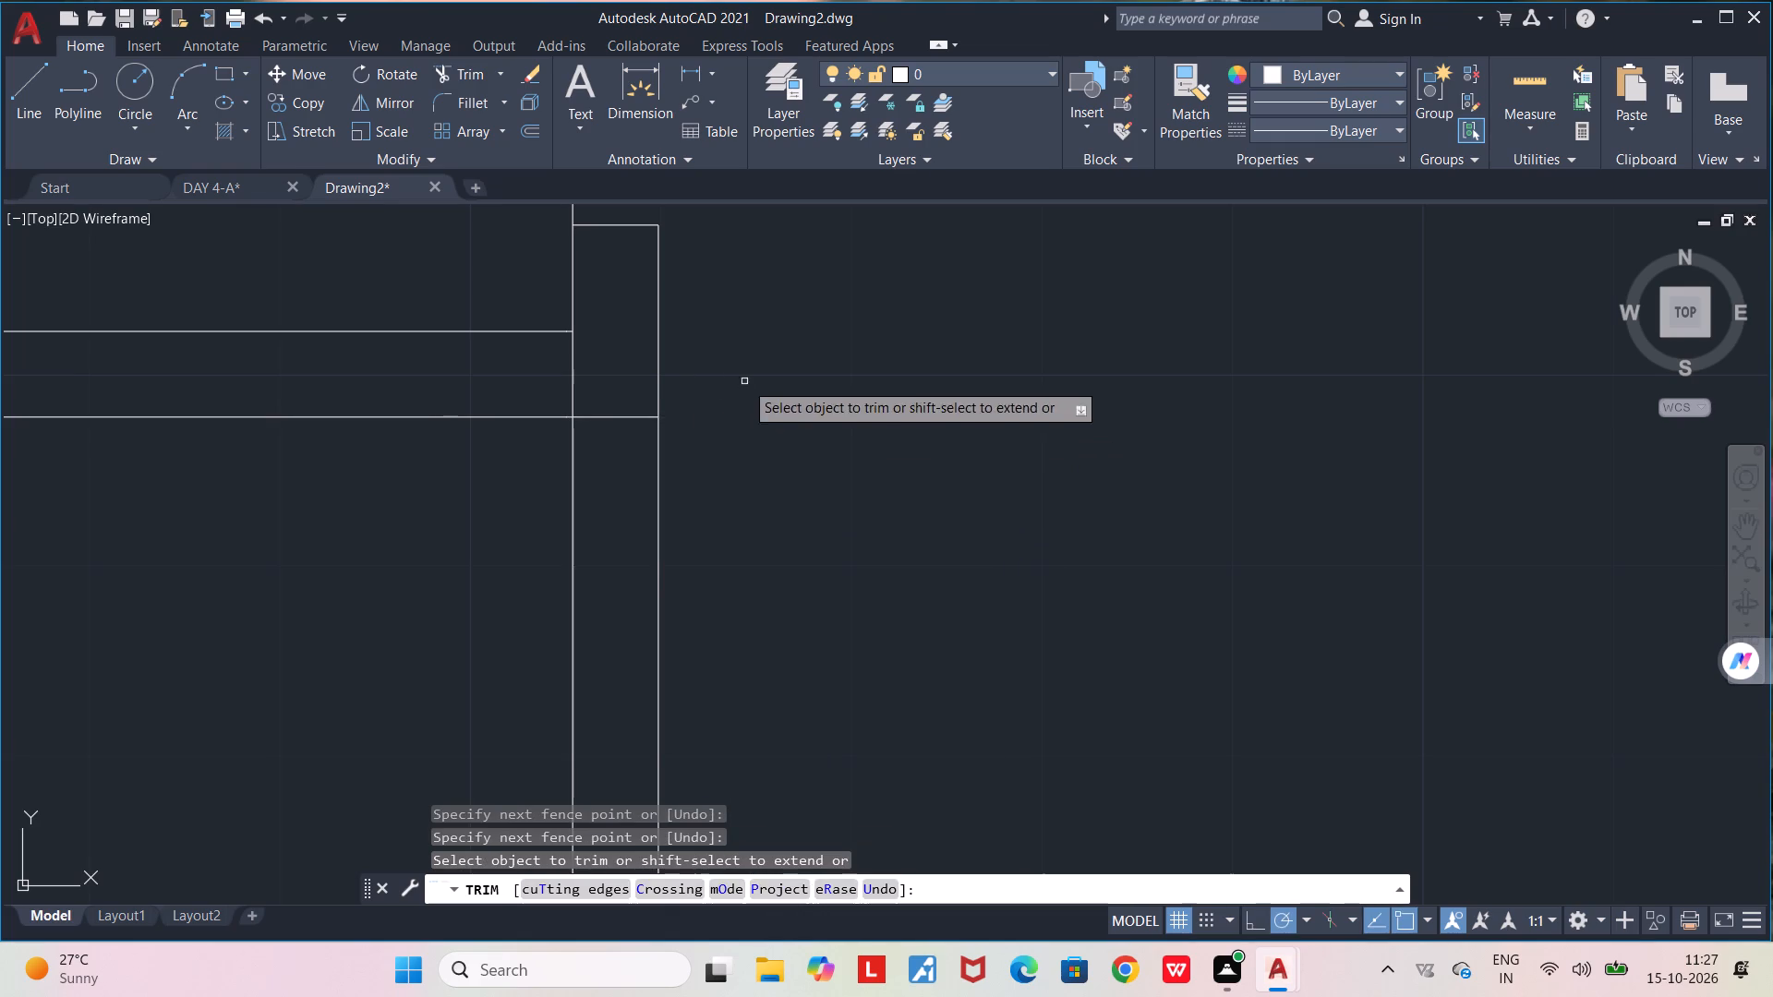
left_click_drag(585, 380, 534, 390)
Extend the lower vertical partition's left line up to the horizontal partition's upper line, trimming the overhang and the lower line across the junction.
scroll(582, 366, "down", 2)
middle_click_drag(597, 372, 680, 424)
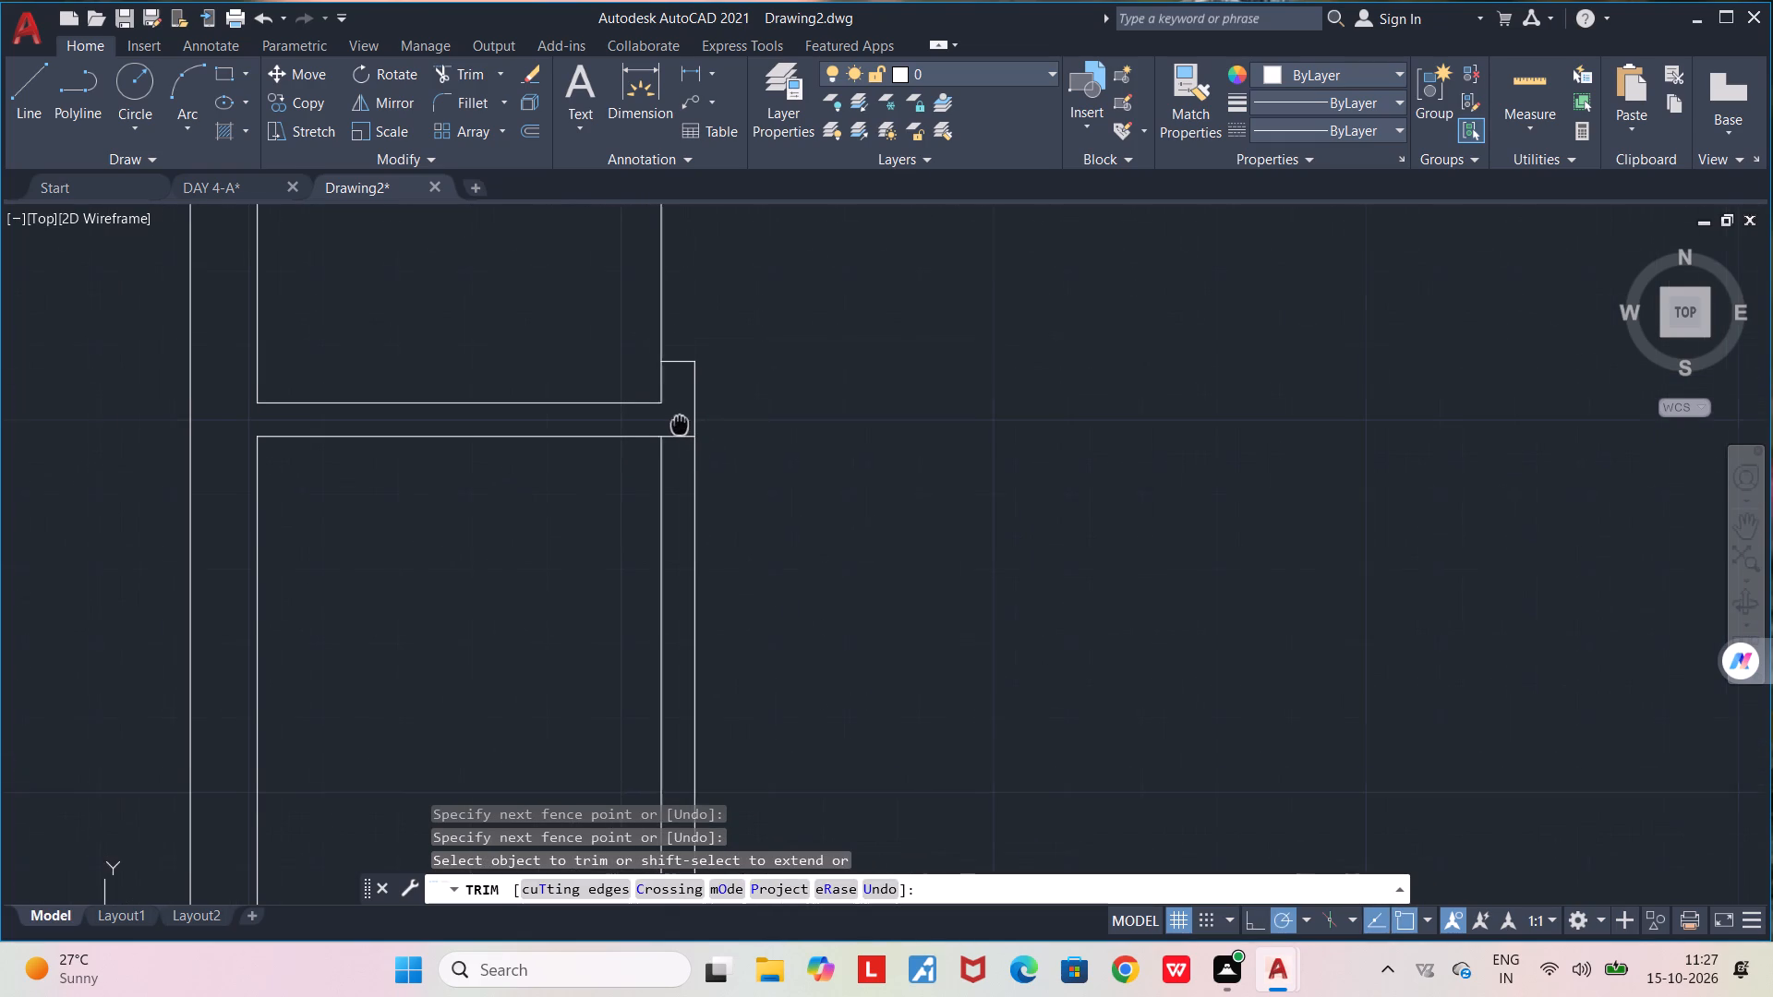
middle_click_drag(680, 424, 681, 425)
scroll(886, 512, "down", 1)
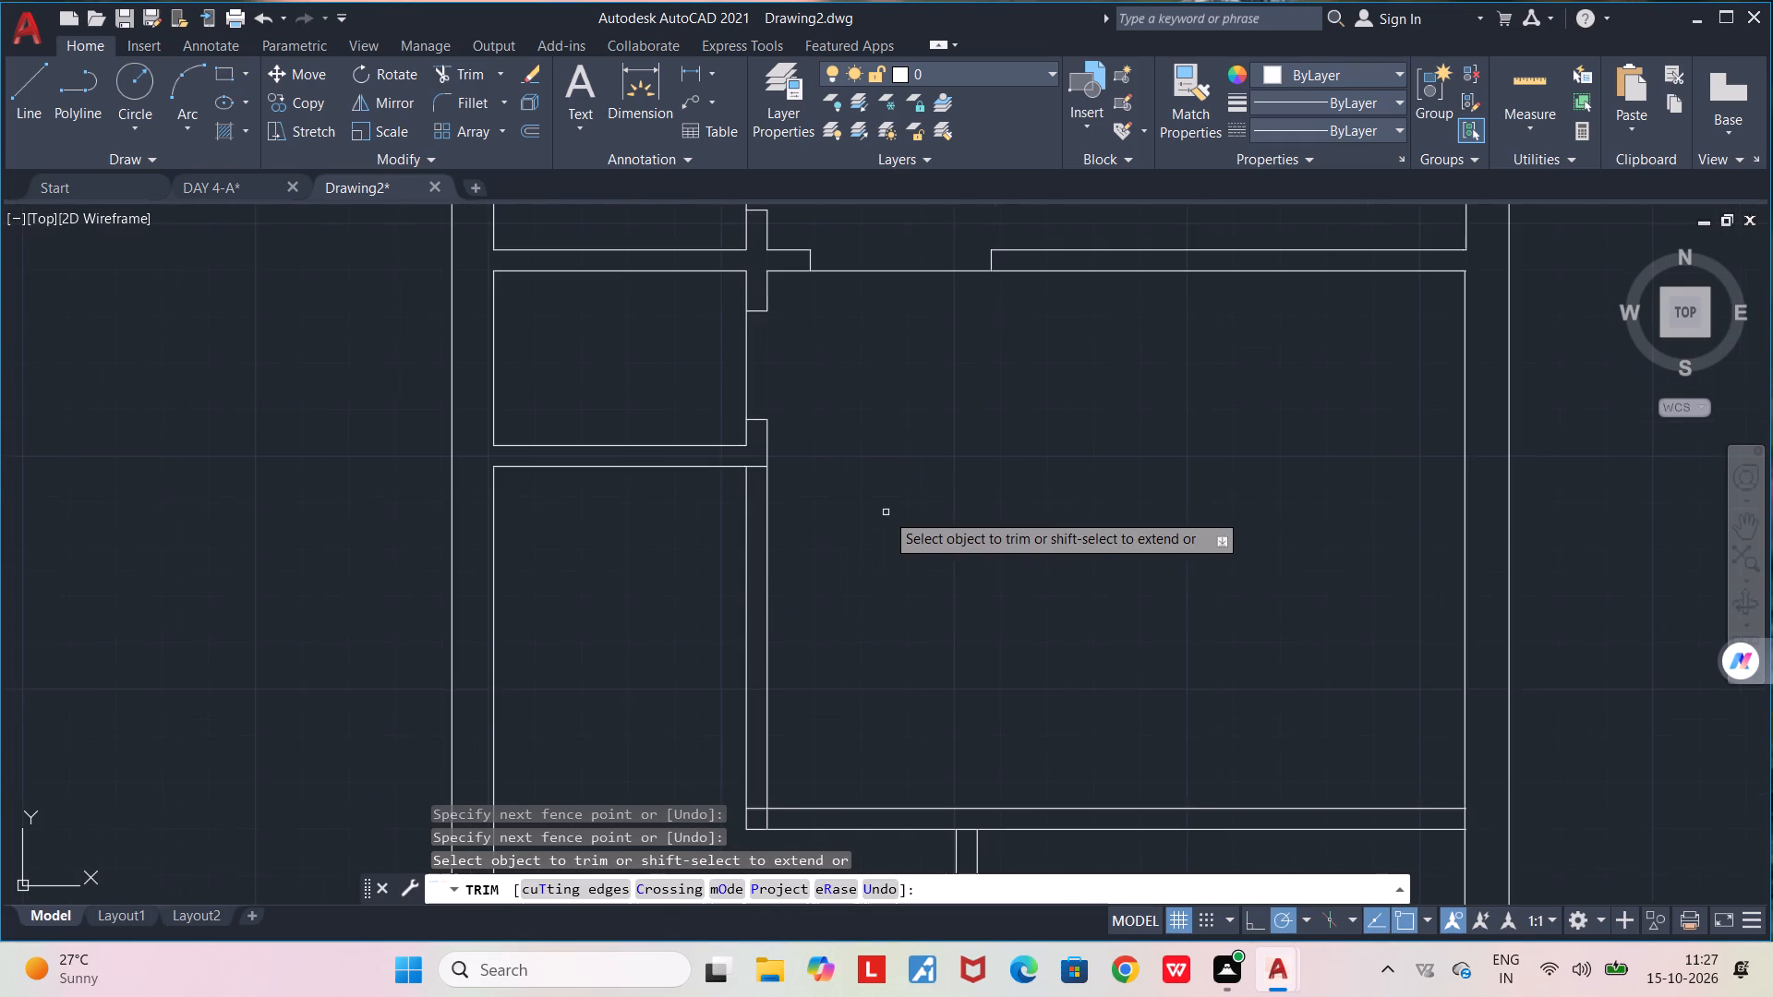
middle_click_drag(883, 551, 792, 490)
scroll(792, 490, "down", 2)
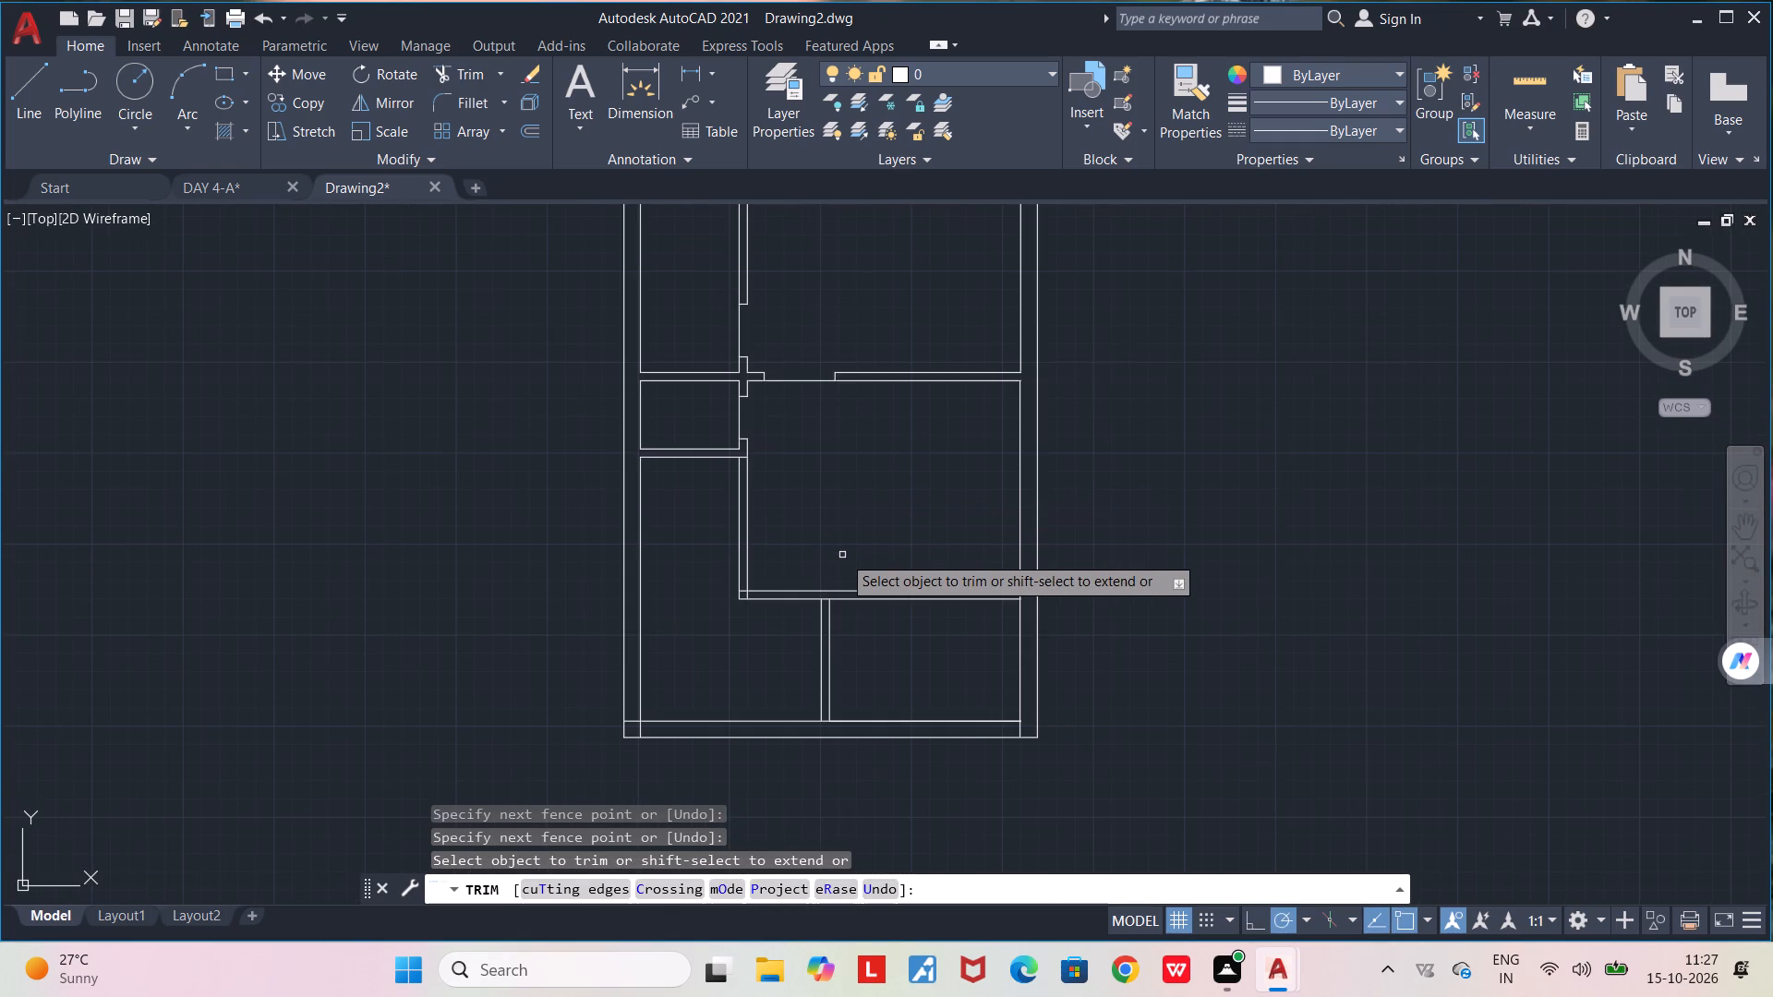
key("l")
key("Return")
key("Escape")
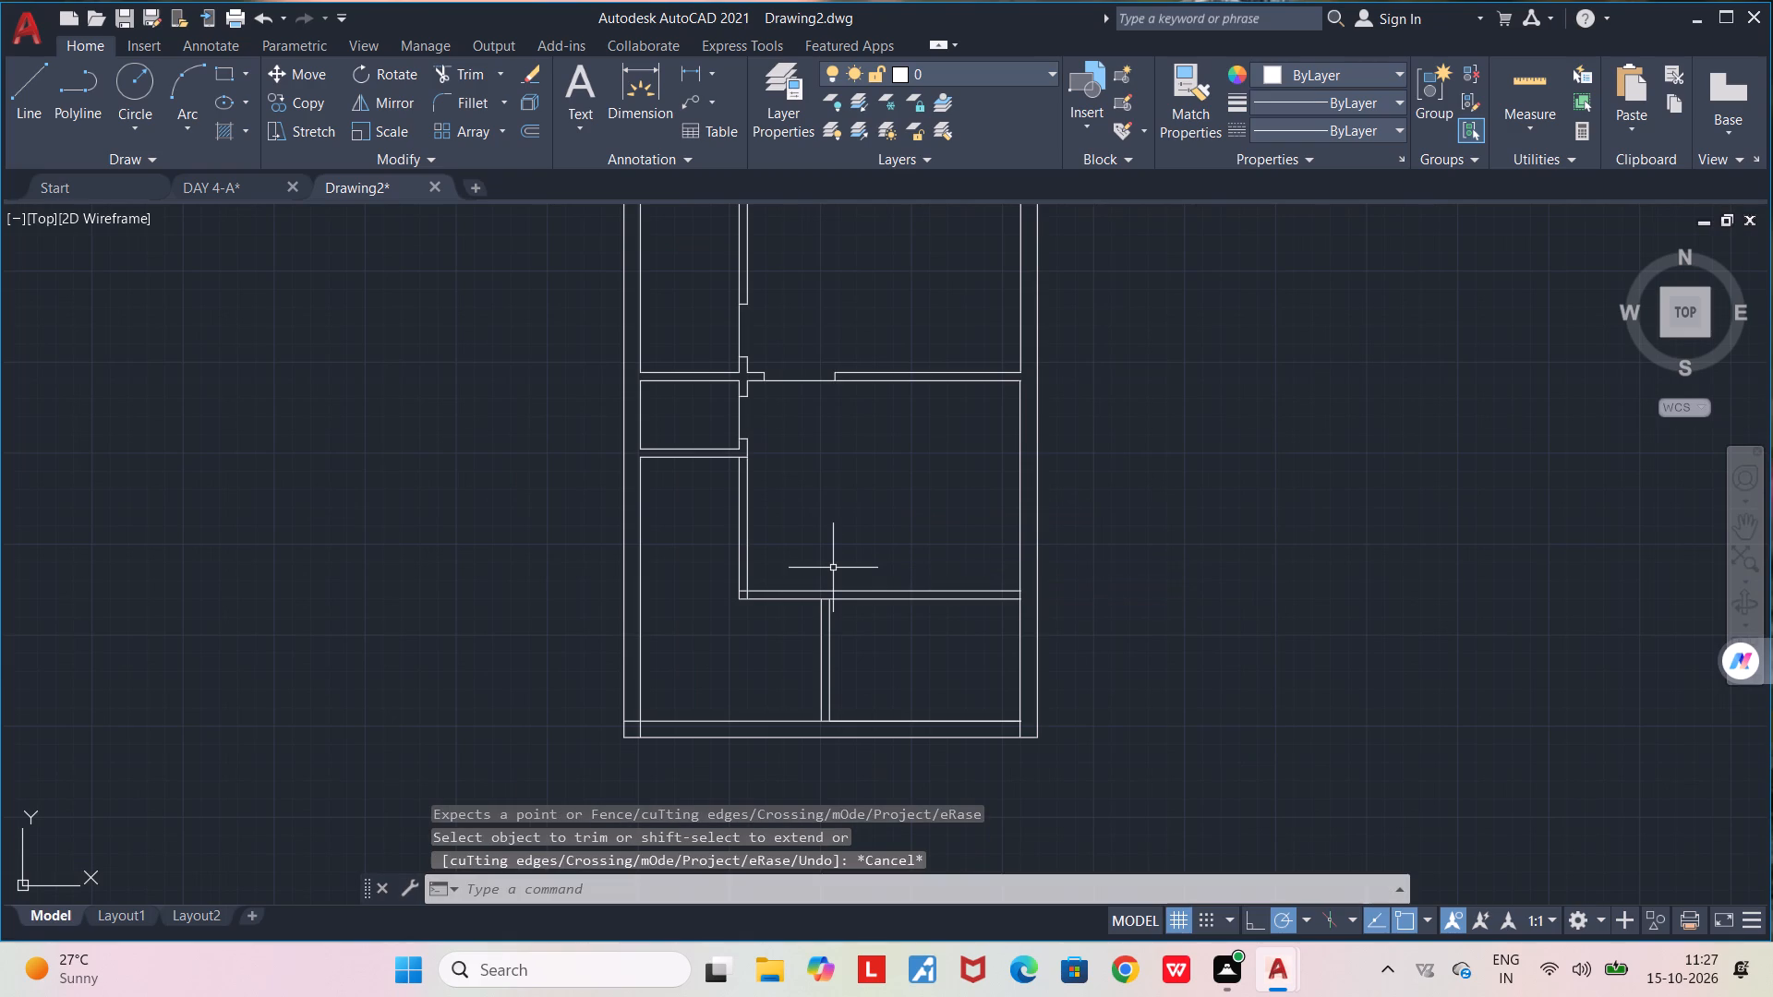
key("l")
key("Return")
scroll(833, 568, "up", 1)
scroll(790, 657, "up", 3)
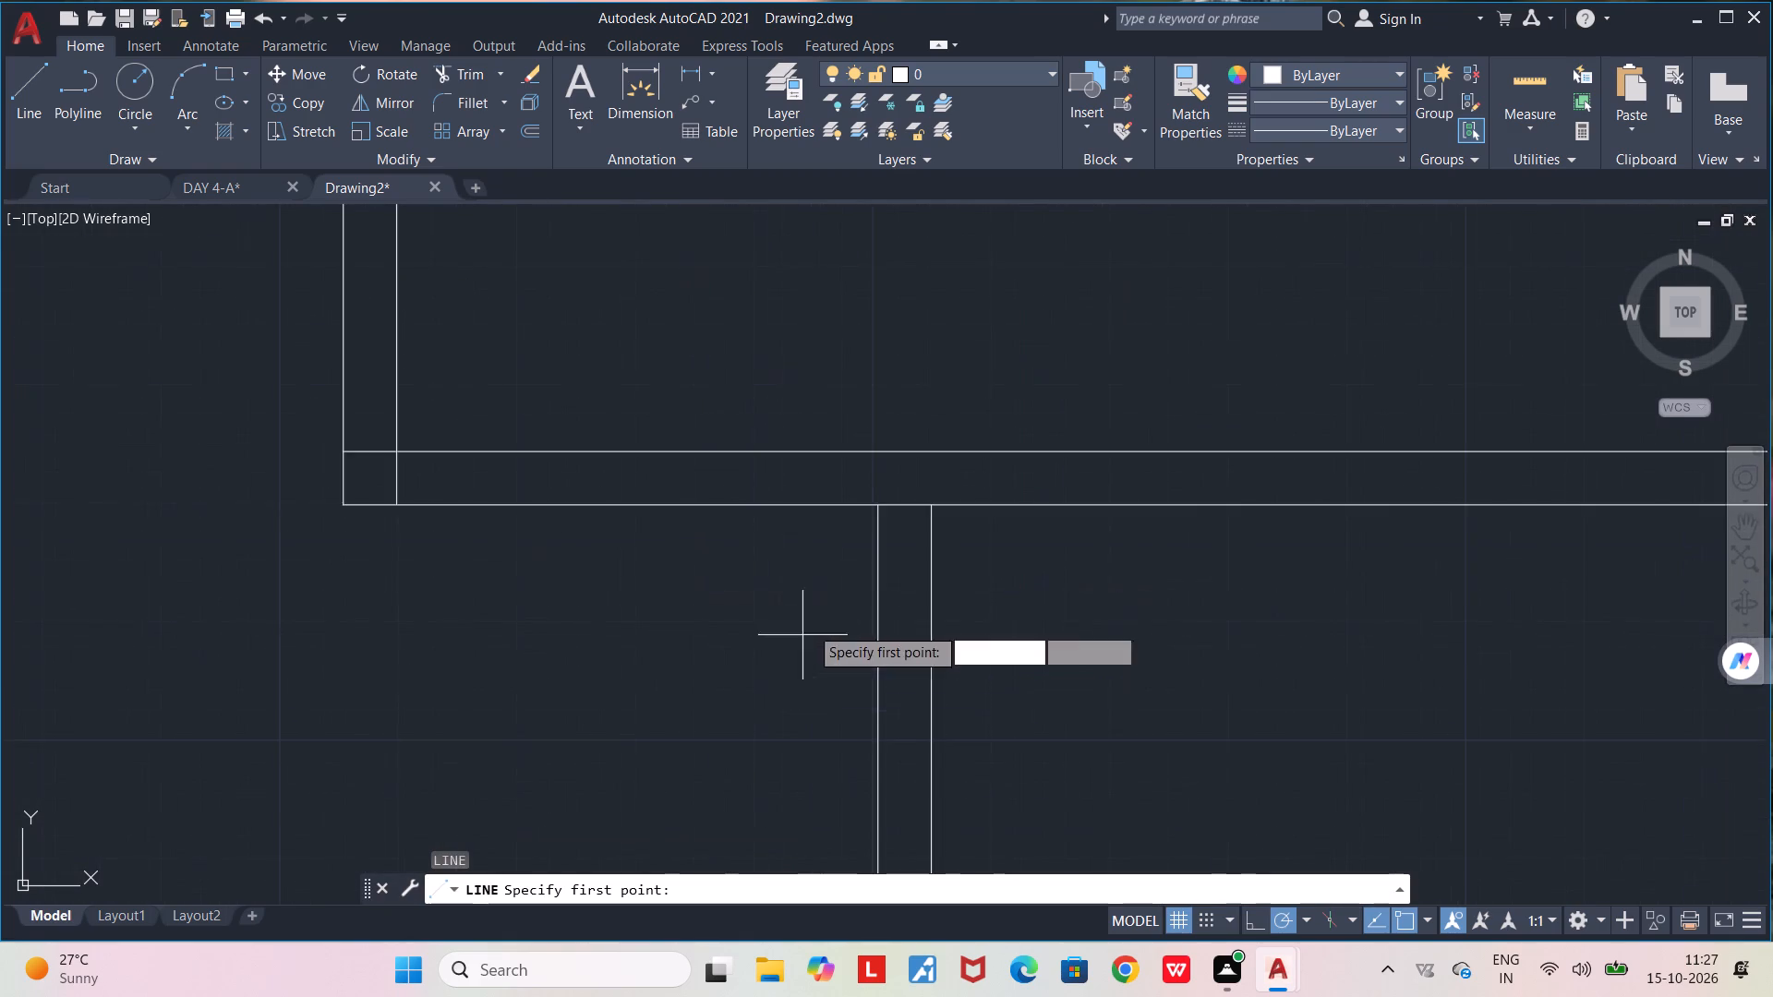
middle_click_drag(892, 469, 862, 570)
scroll(862, 571, "up", 3)
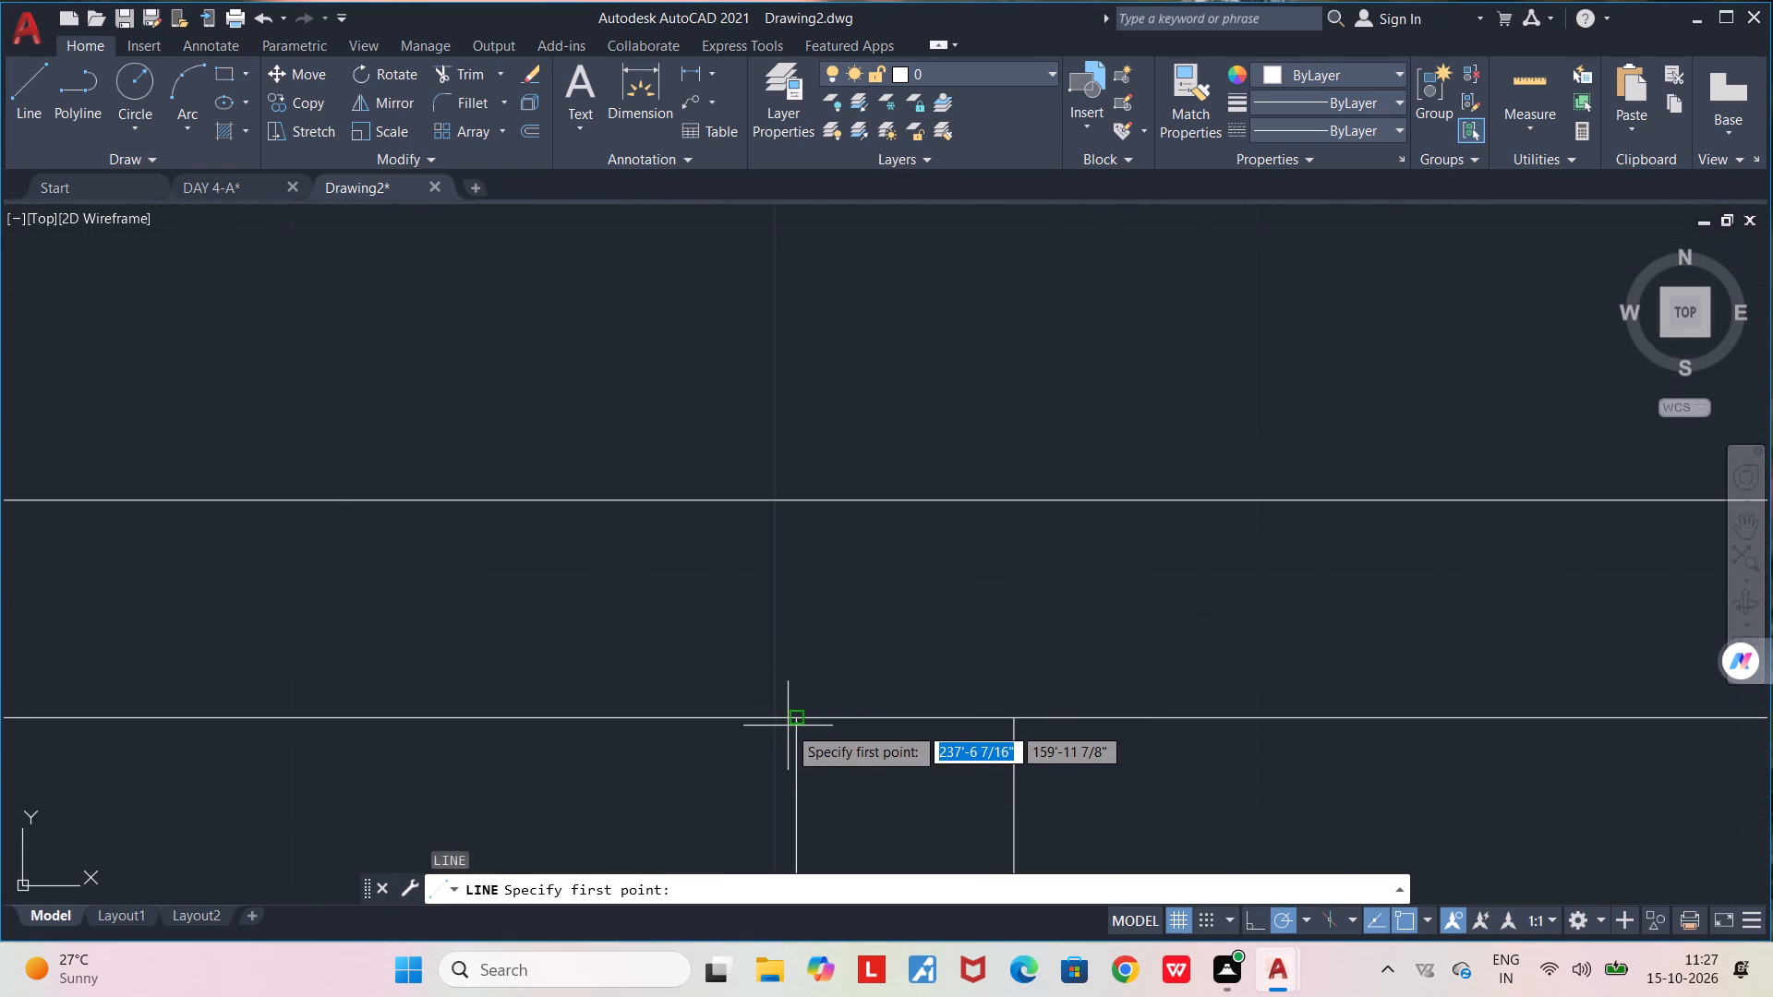
left_click(796, 720)
left_click(802, 438)
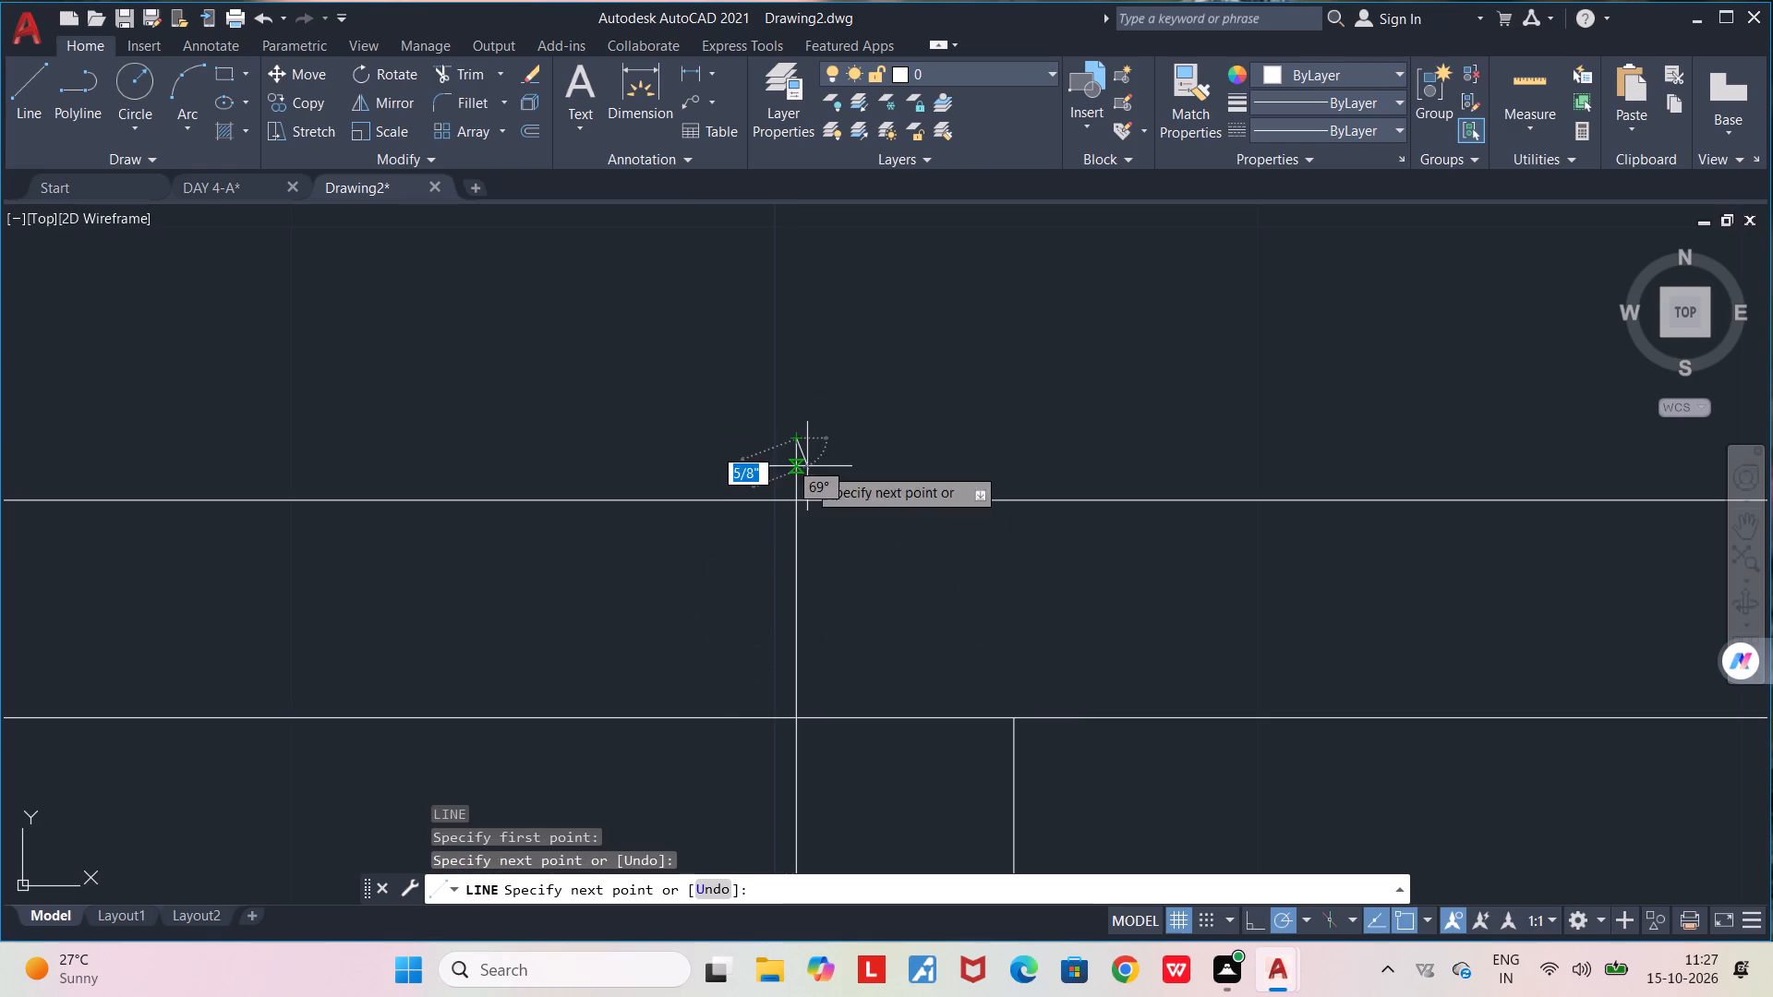
key("space")
type("TR")
key("Return")
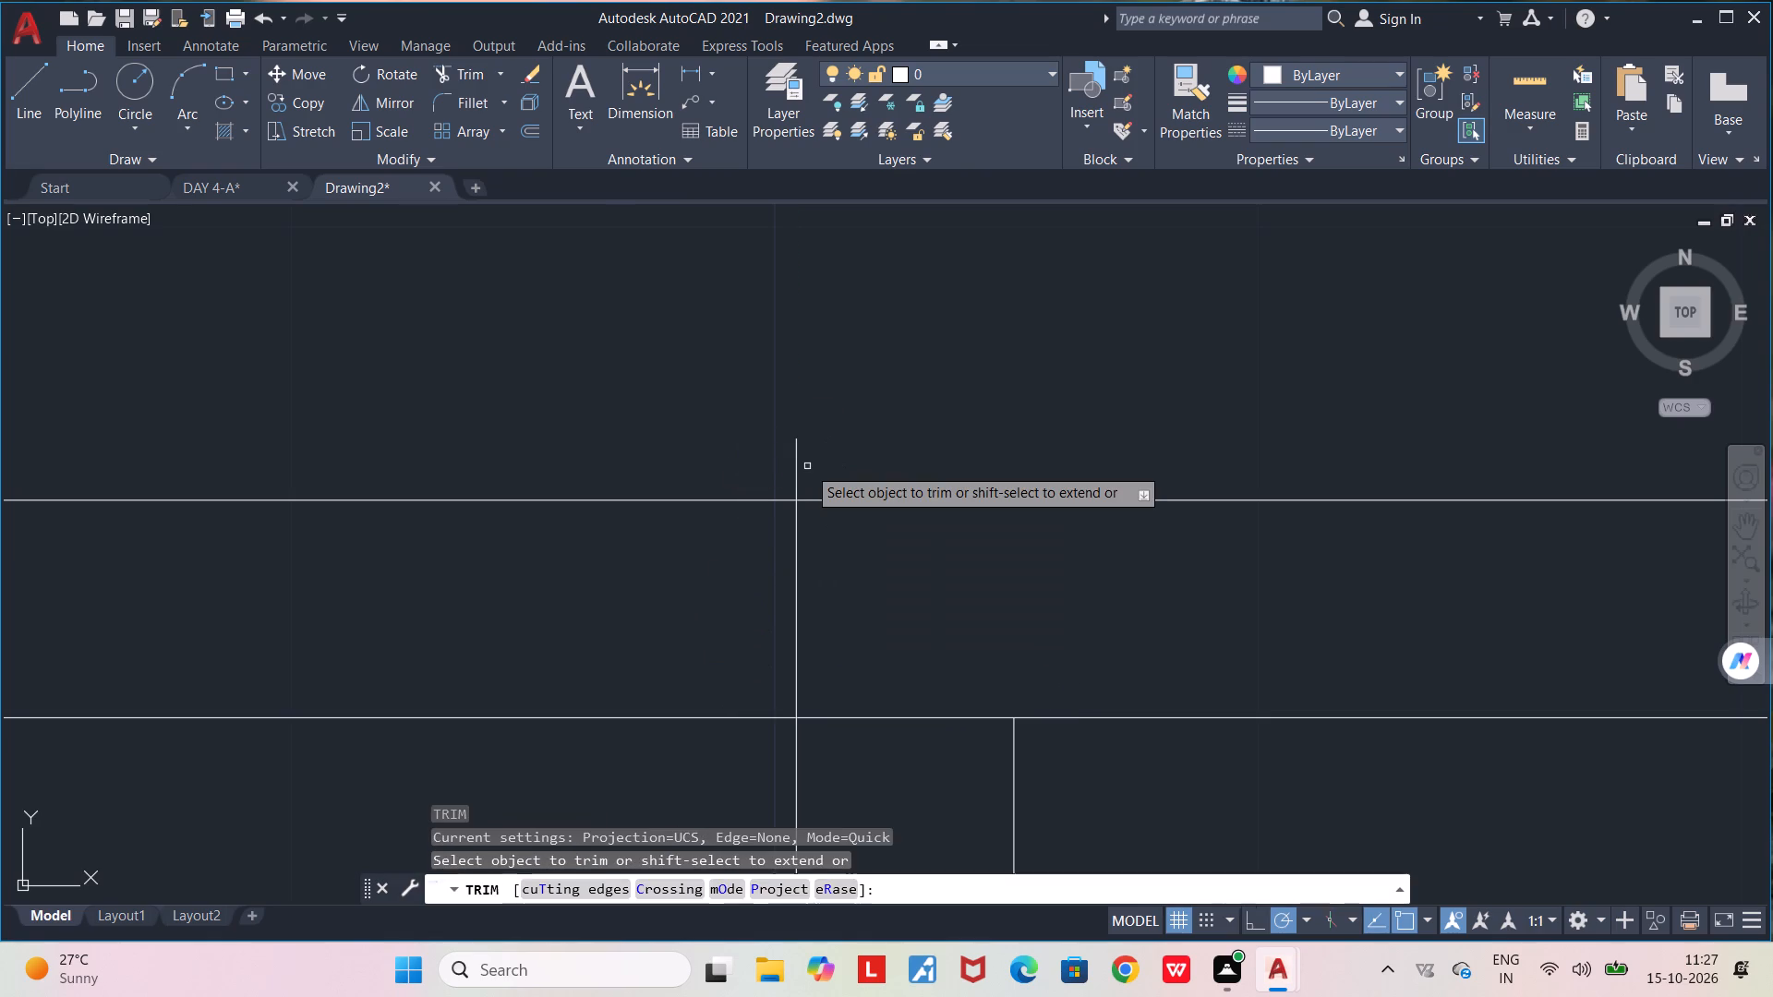
left_click_drag(800, 466, 788, 468)
scroll(901, 431, "down", 2)
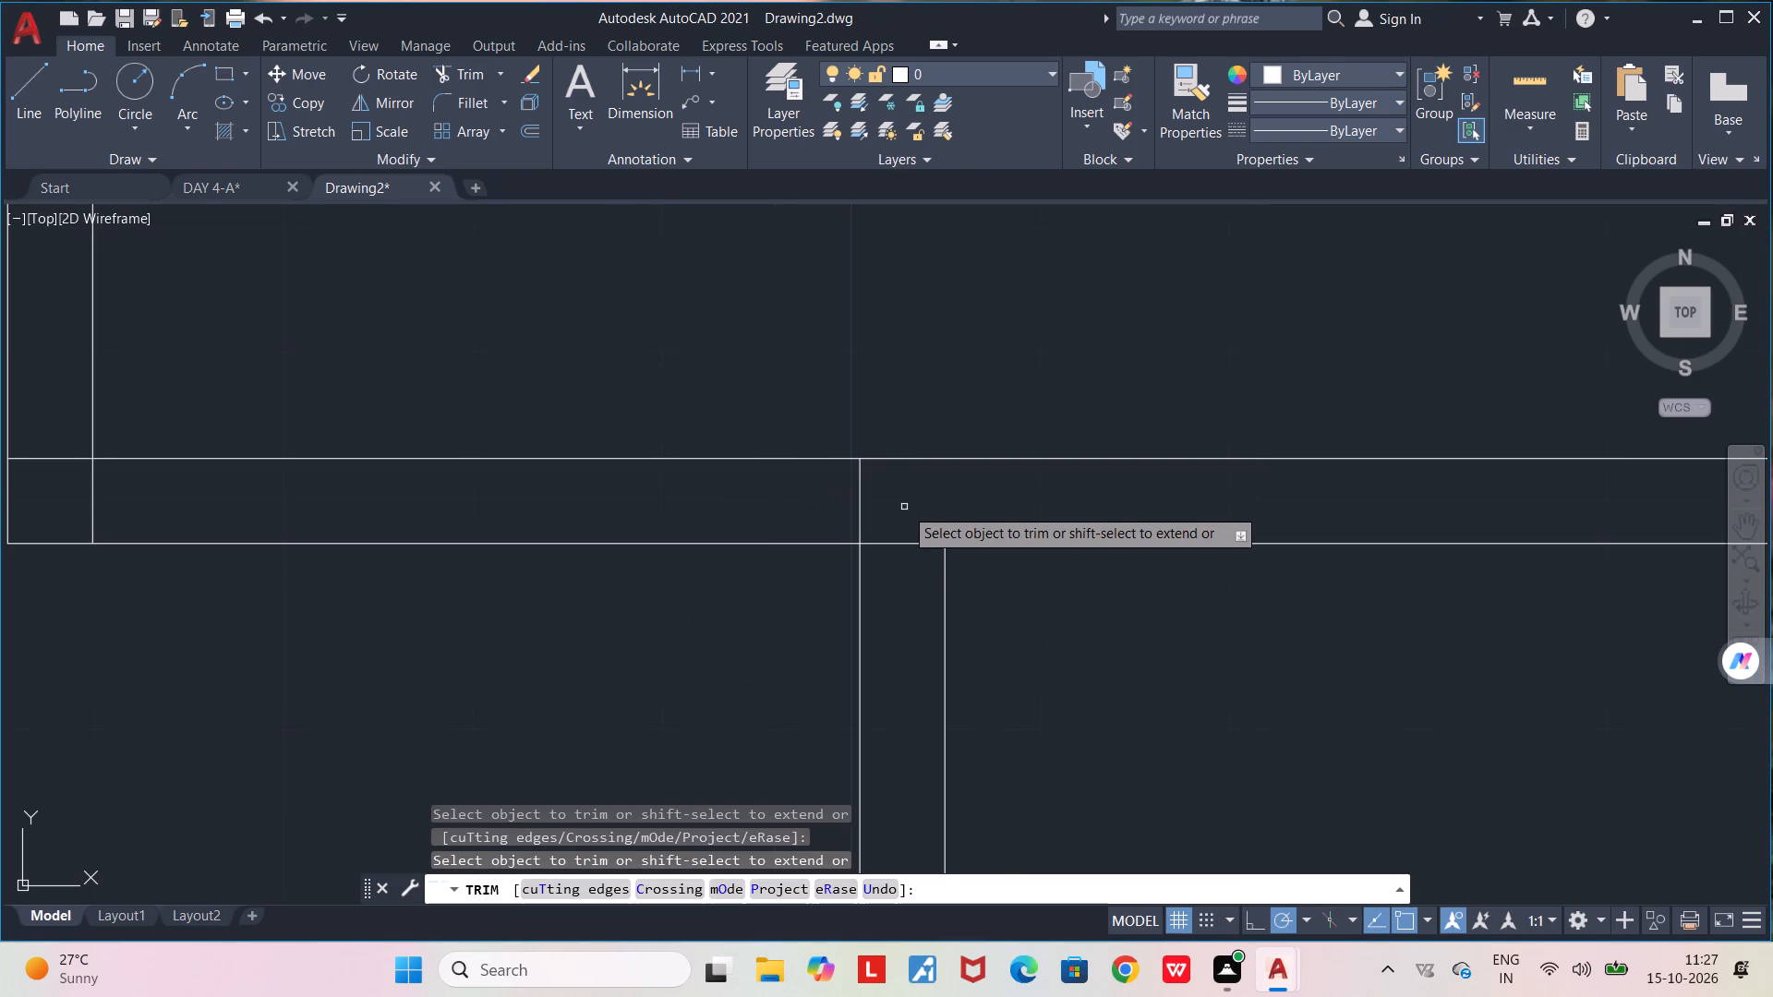
left_click_drag(902, 523, 904, 560)
scroll(903, 560, "down", 3)
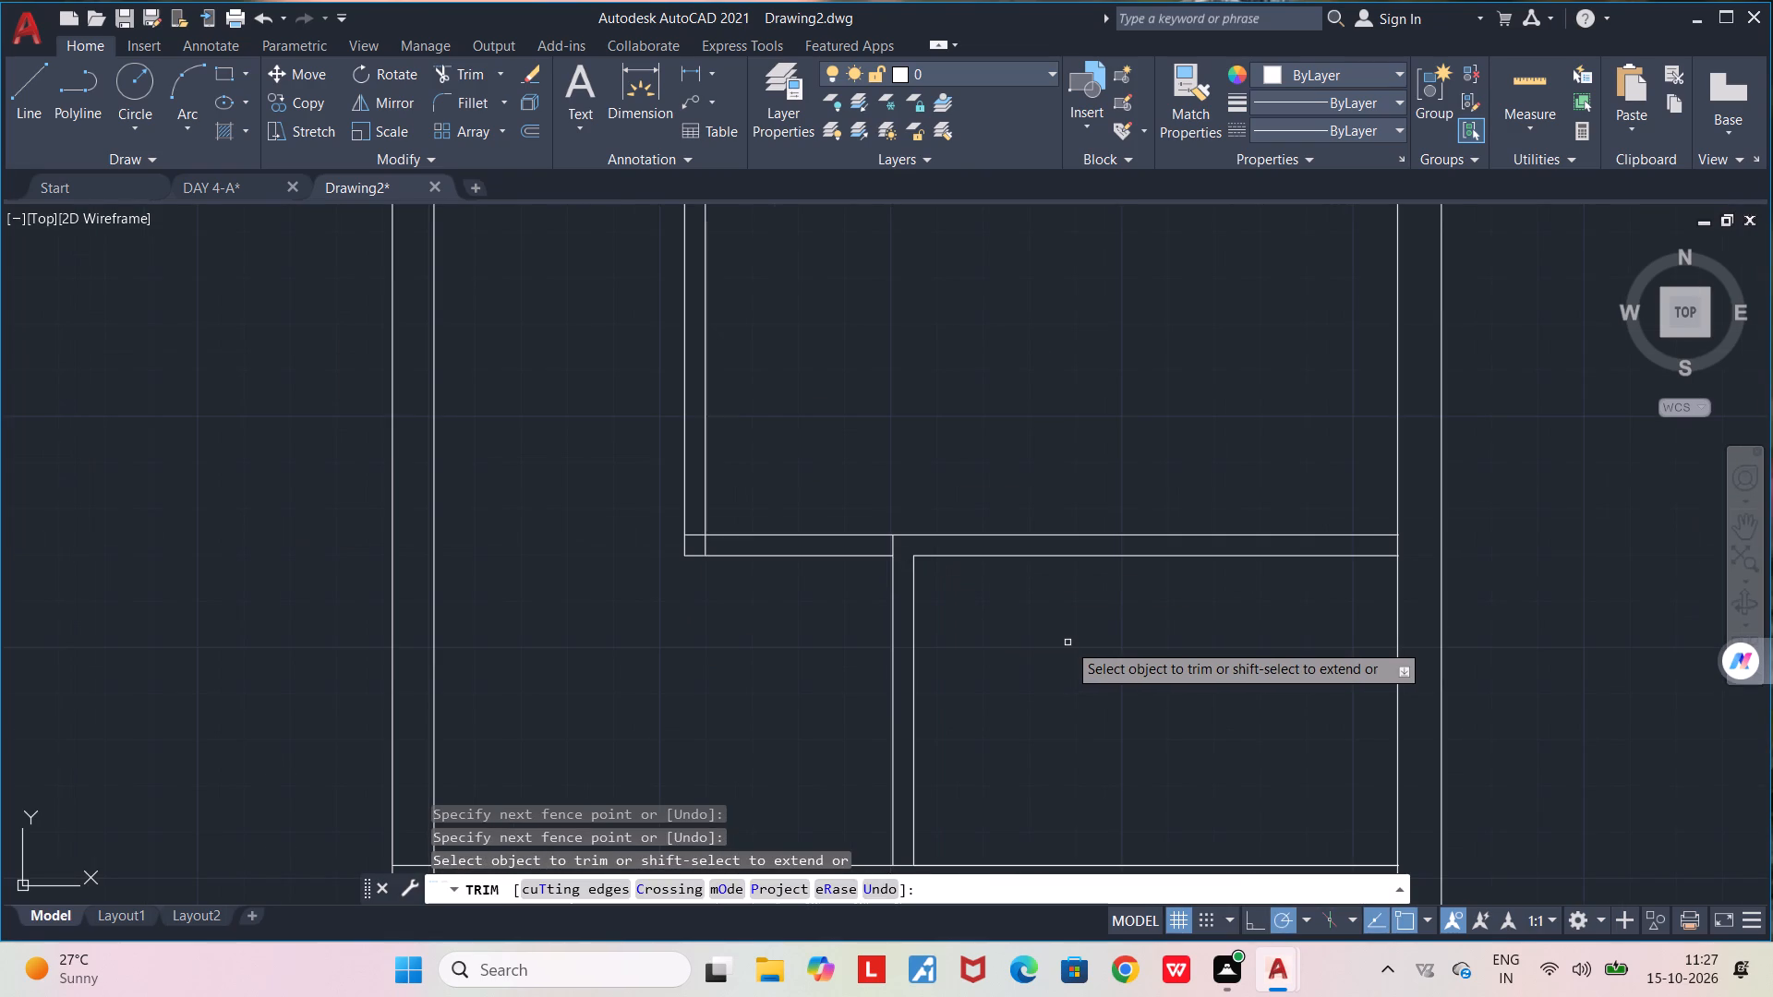
key("space")
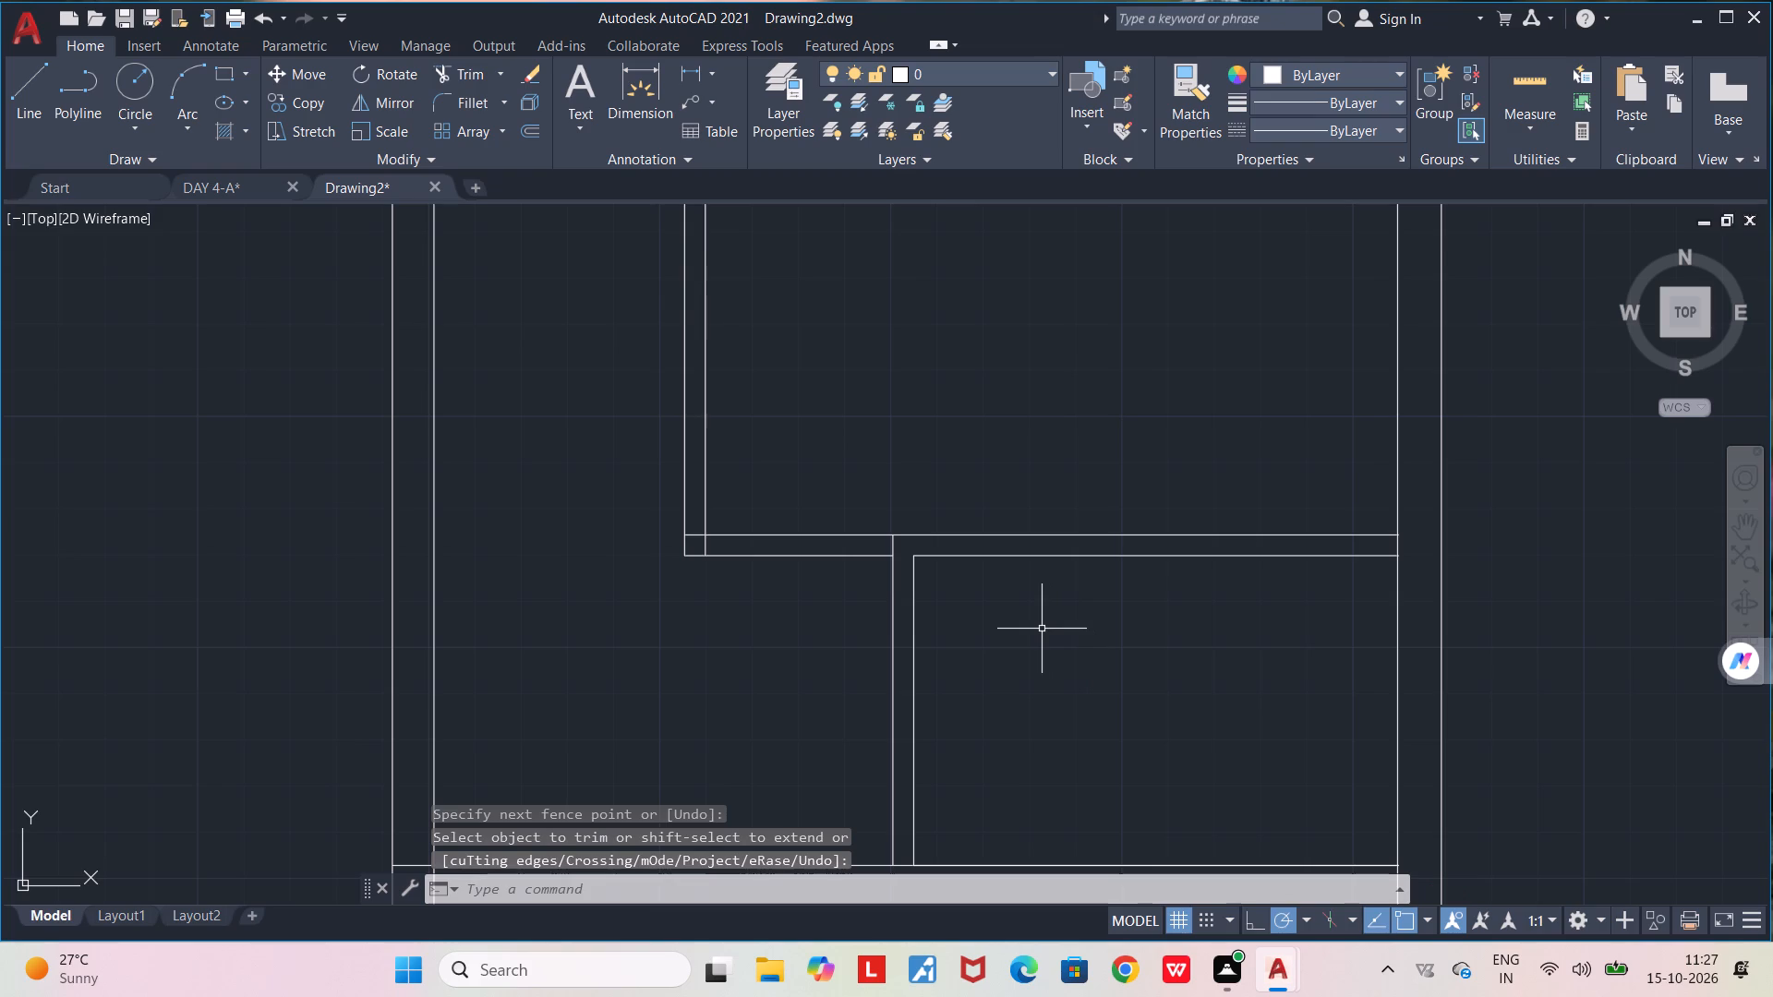
Draw the opening's first jamb across the lower horizontal partition, just right of the vertical partition, and trim its overhang.
key("l")
key("Return")
scroll(962, 558, "up", 3)
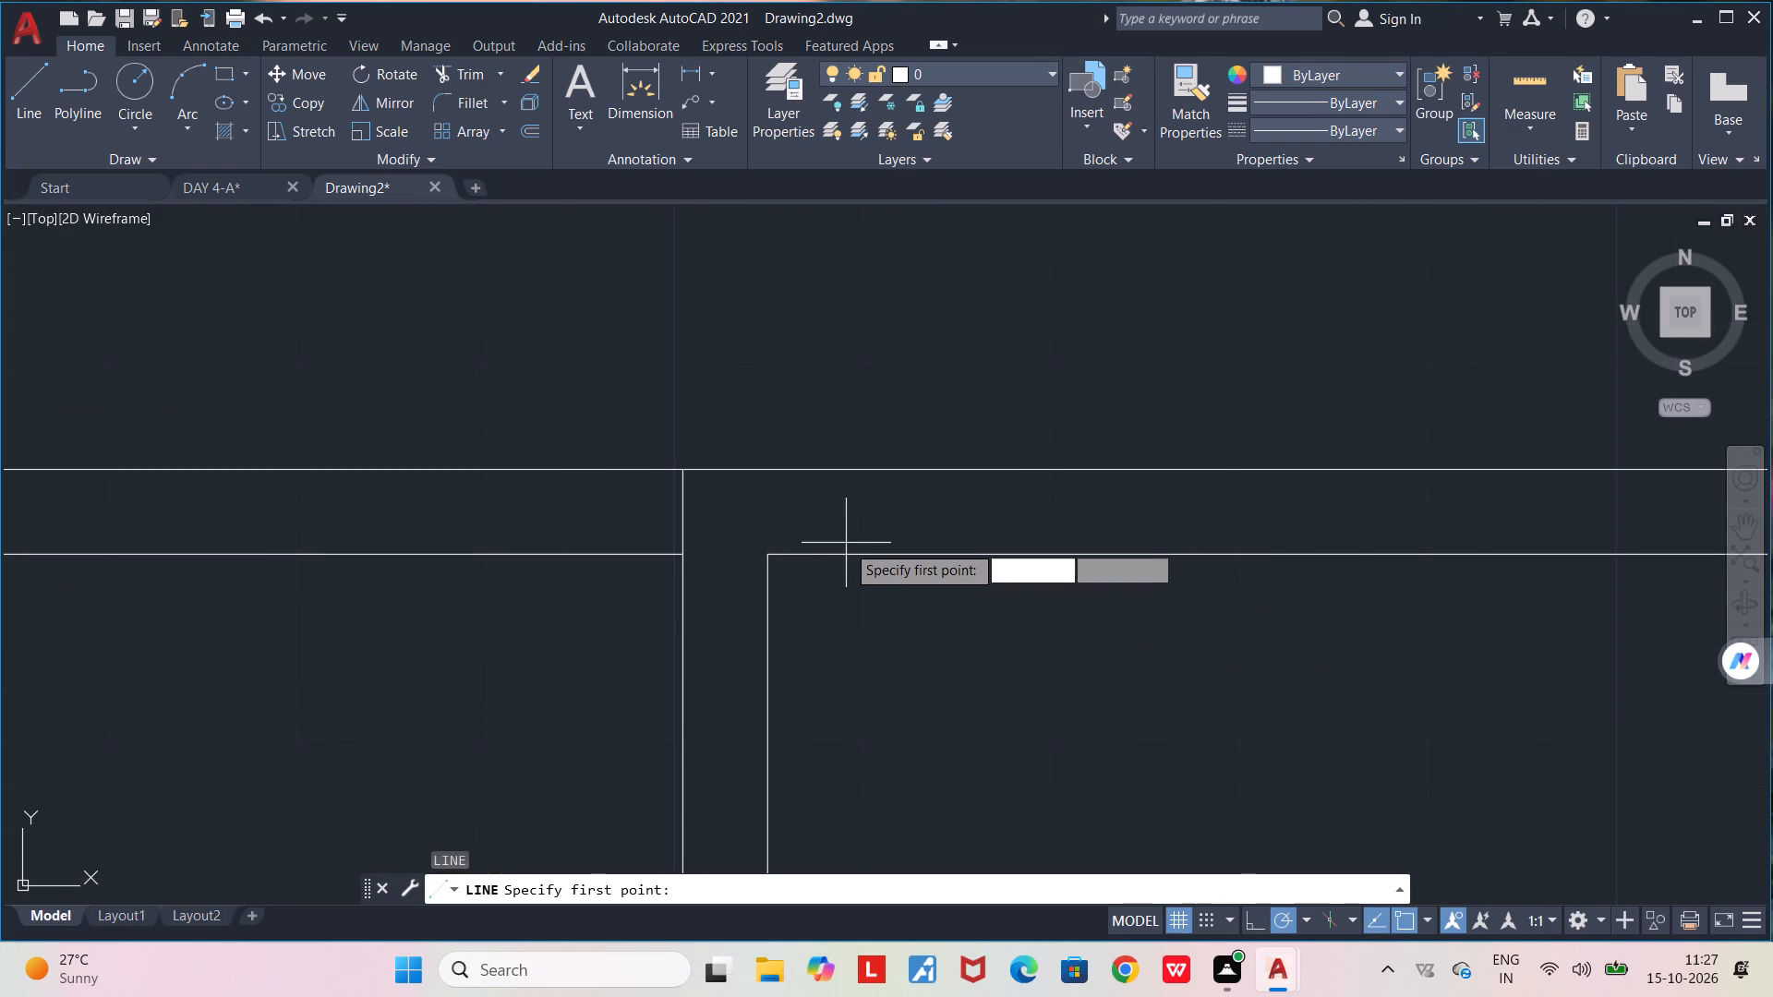
left_click(847, 557)
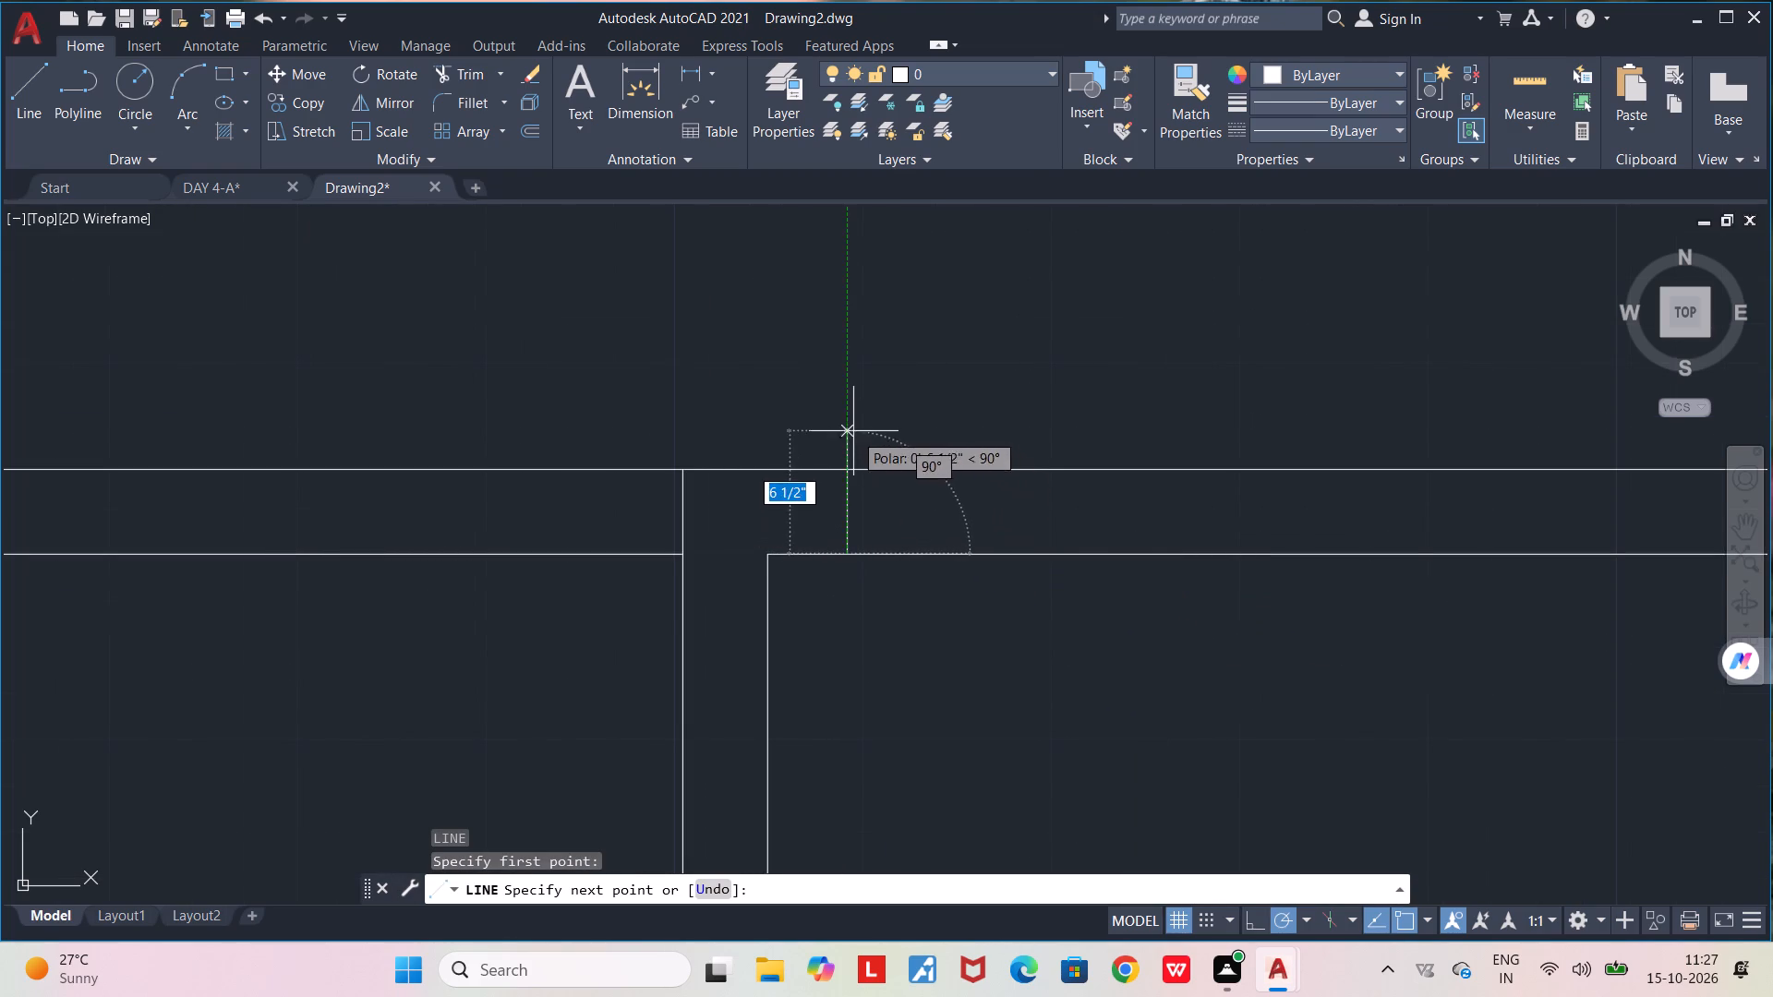
left_click(853, 430)
key("space")
type("TR")
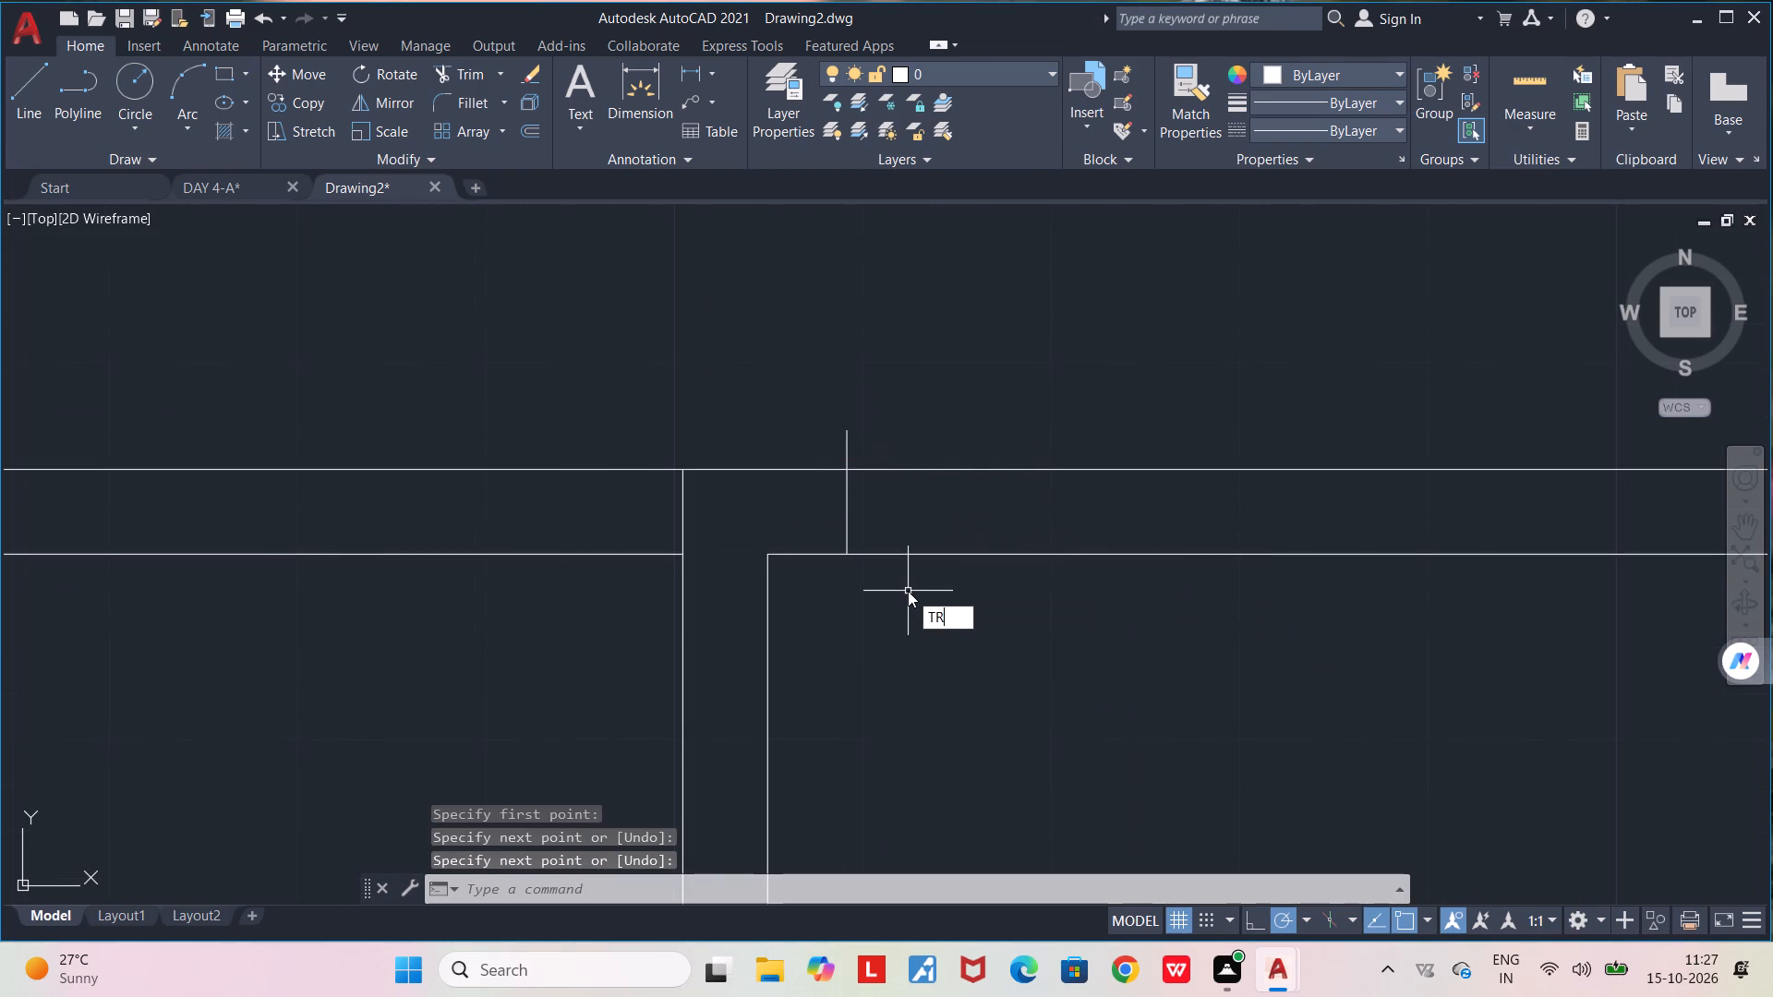
key("Return")
left_click_drag(841, 450, 856, 456)
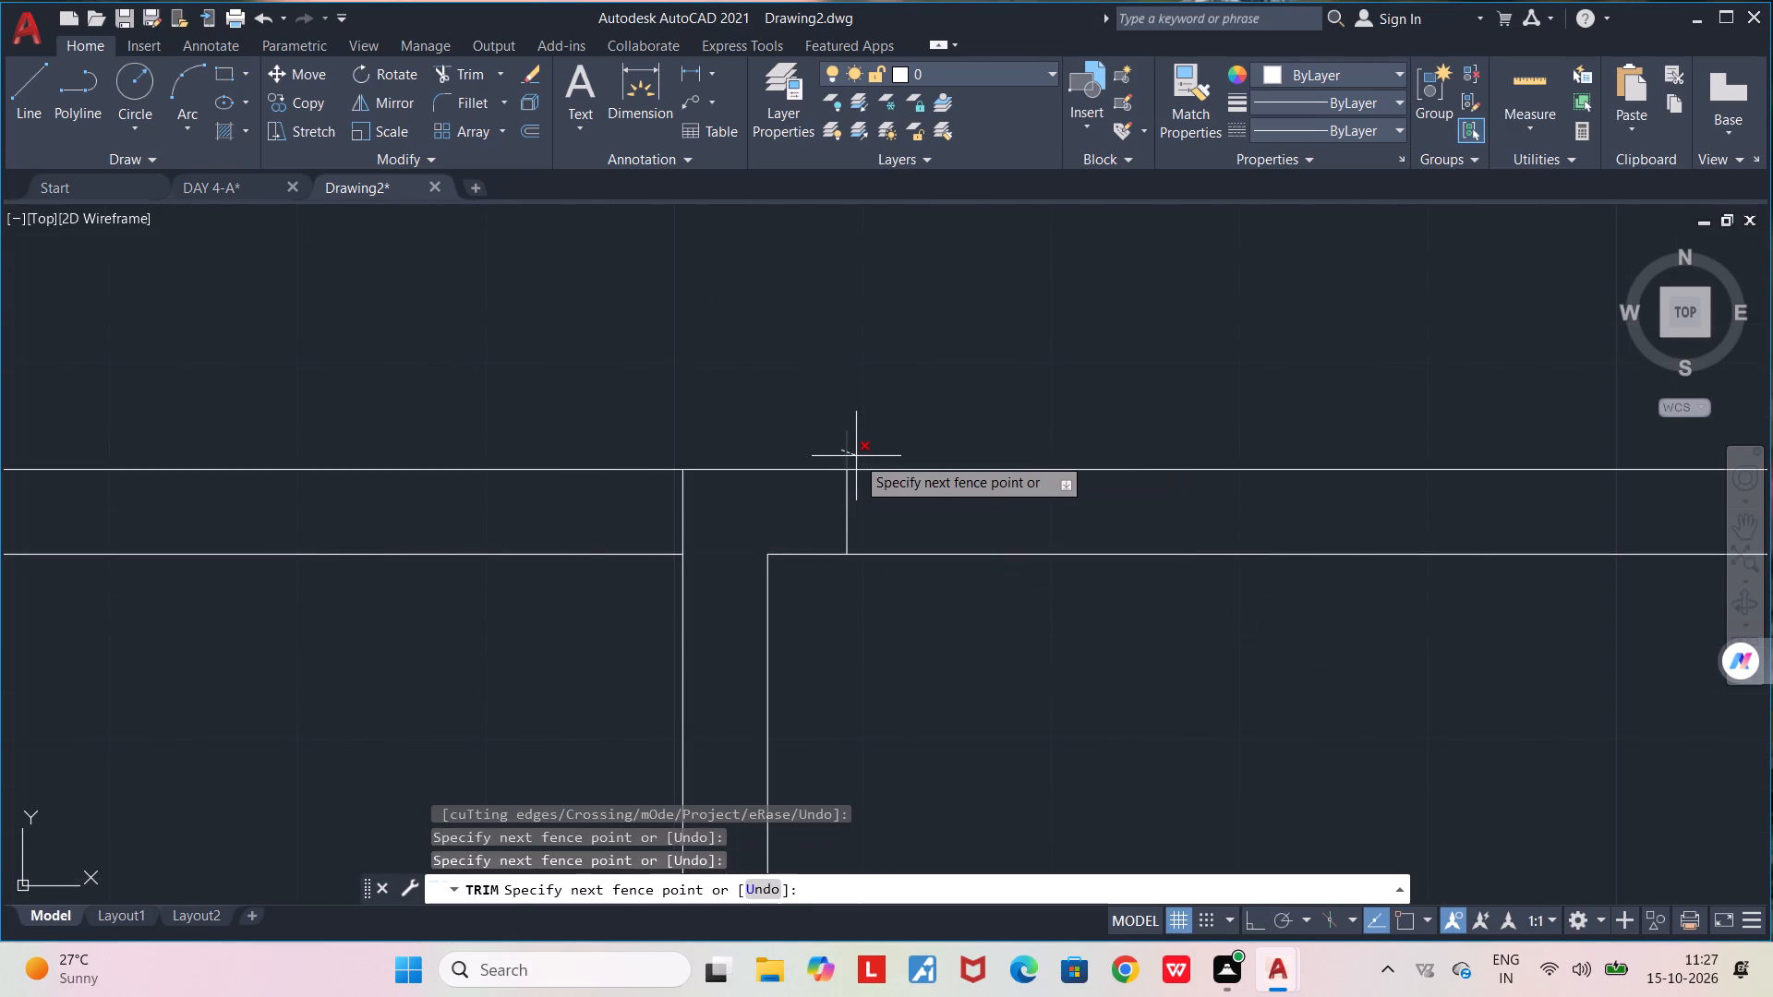
scroll(856, 456, "down", 2)
left_click(861, 451)
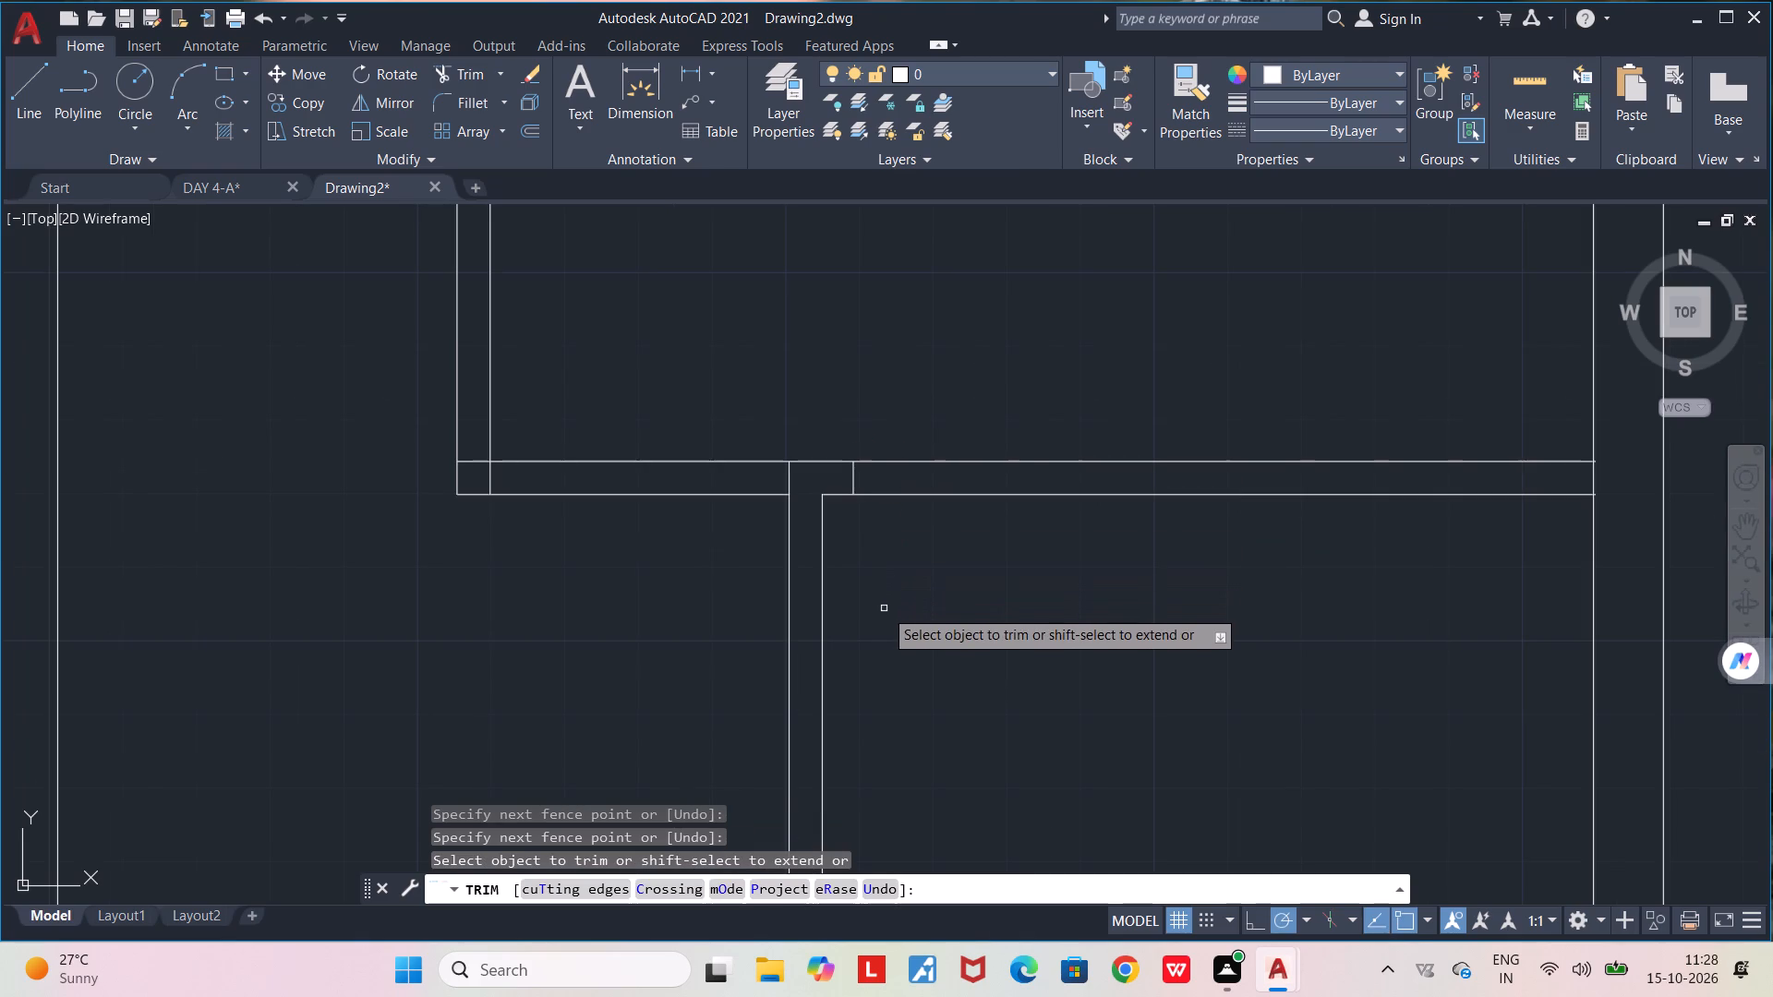
middle_click_drag(950, 576, 858, 608)
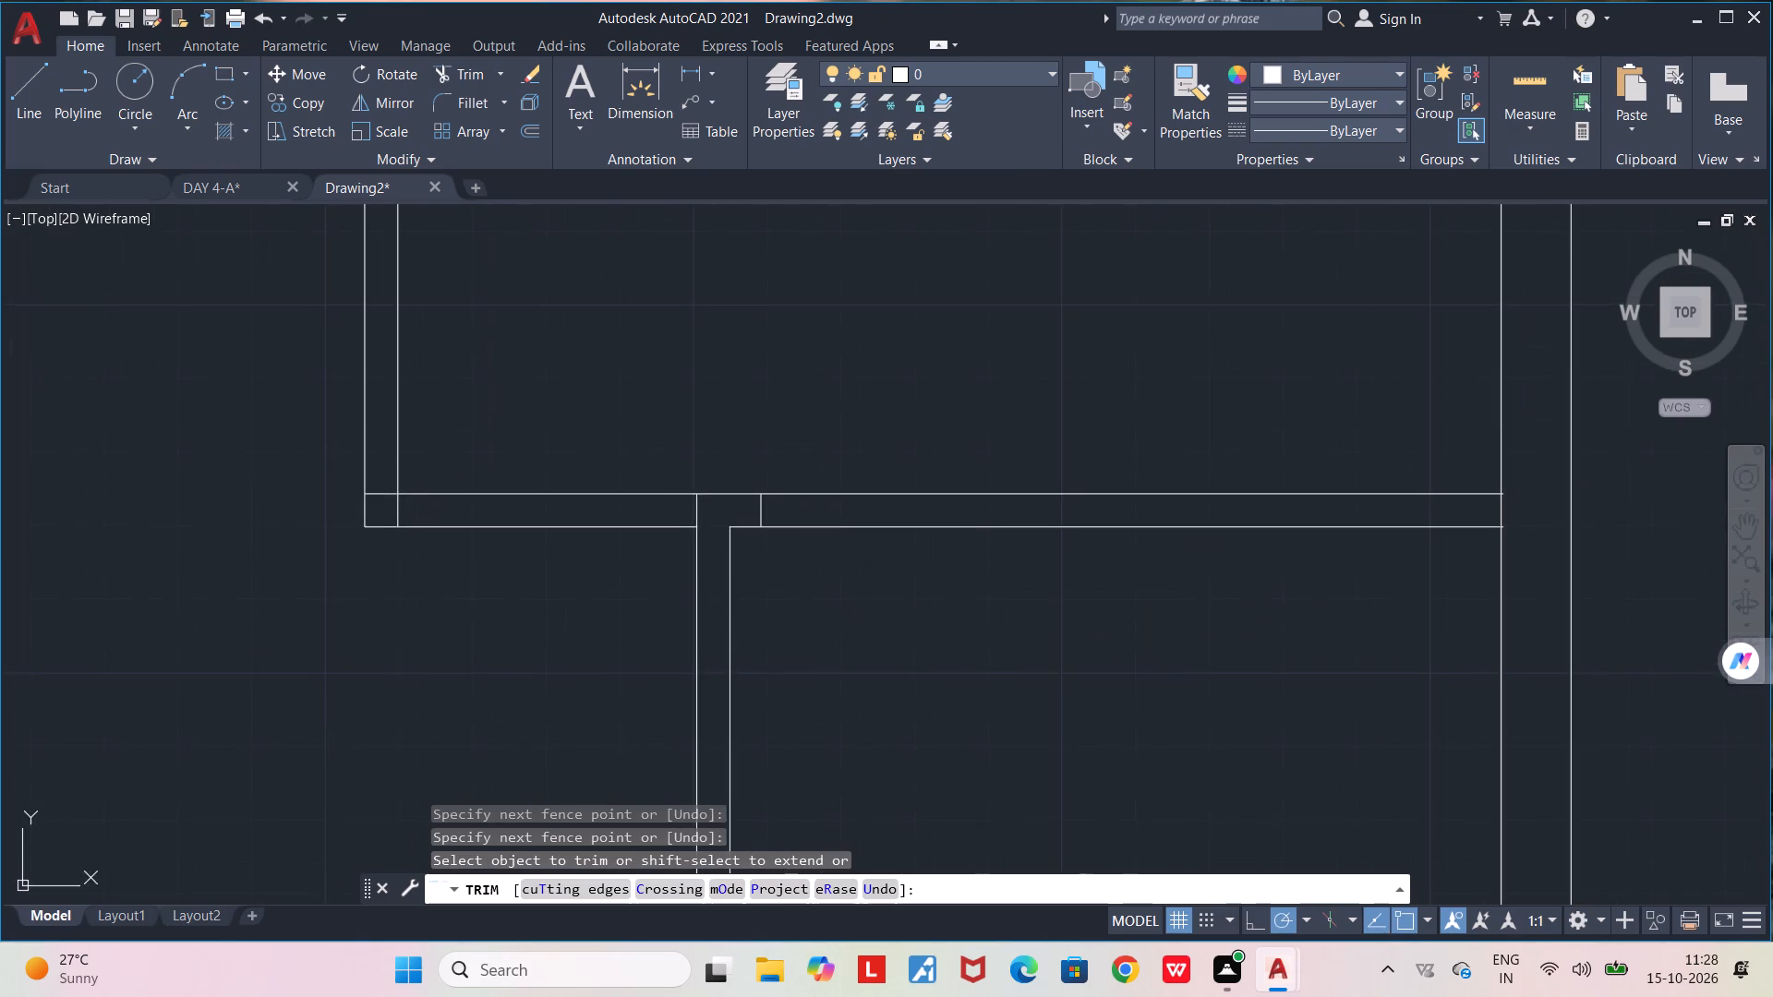
key("space")
Draw the second jamb across the lower horizontal partition farther right, then trim its overhang and both wall lines between the jambs.
key("l")
key("Return")
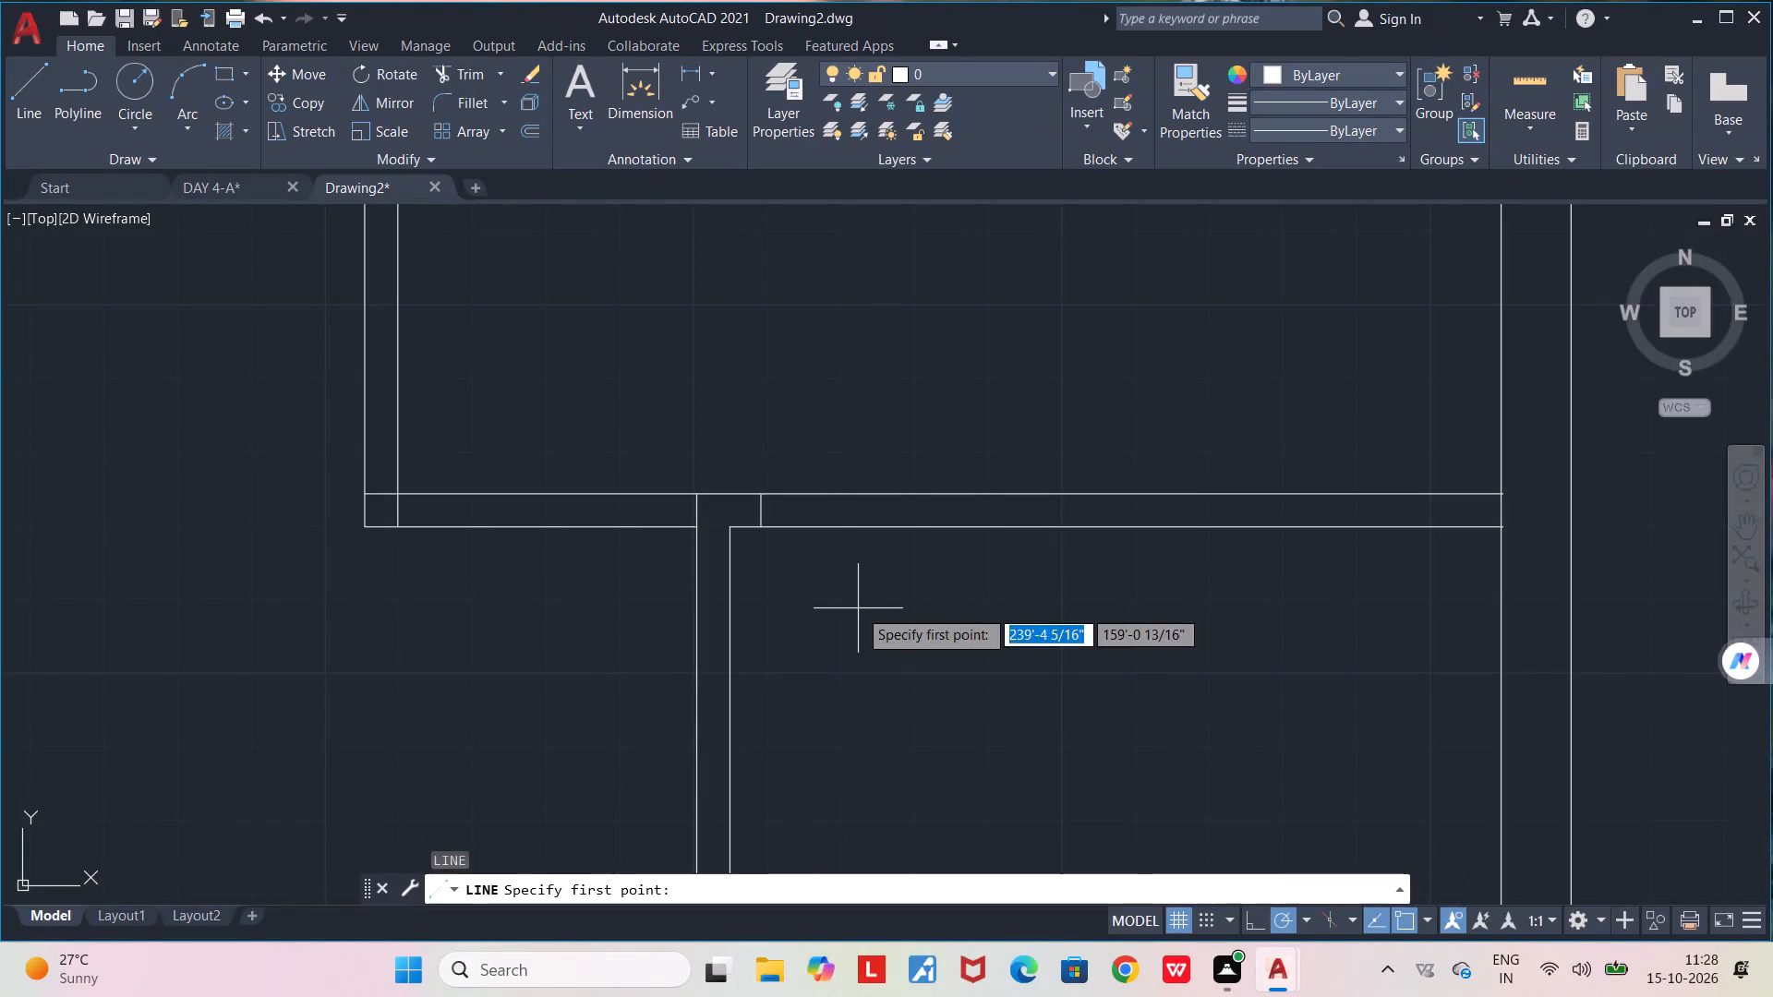
left_click(986, 526)
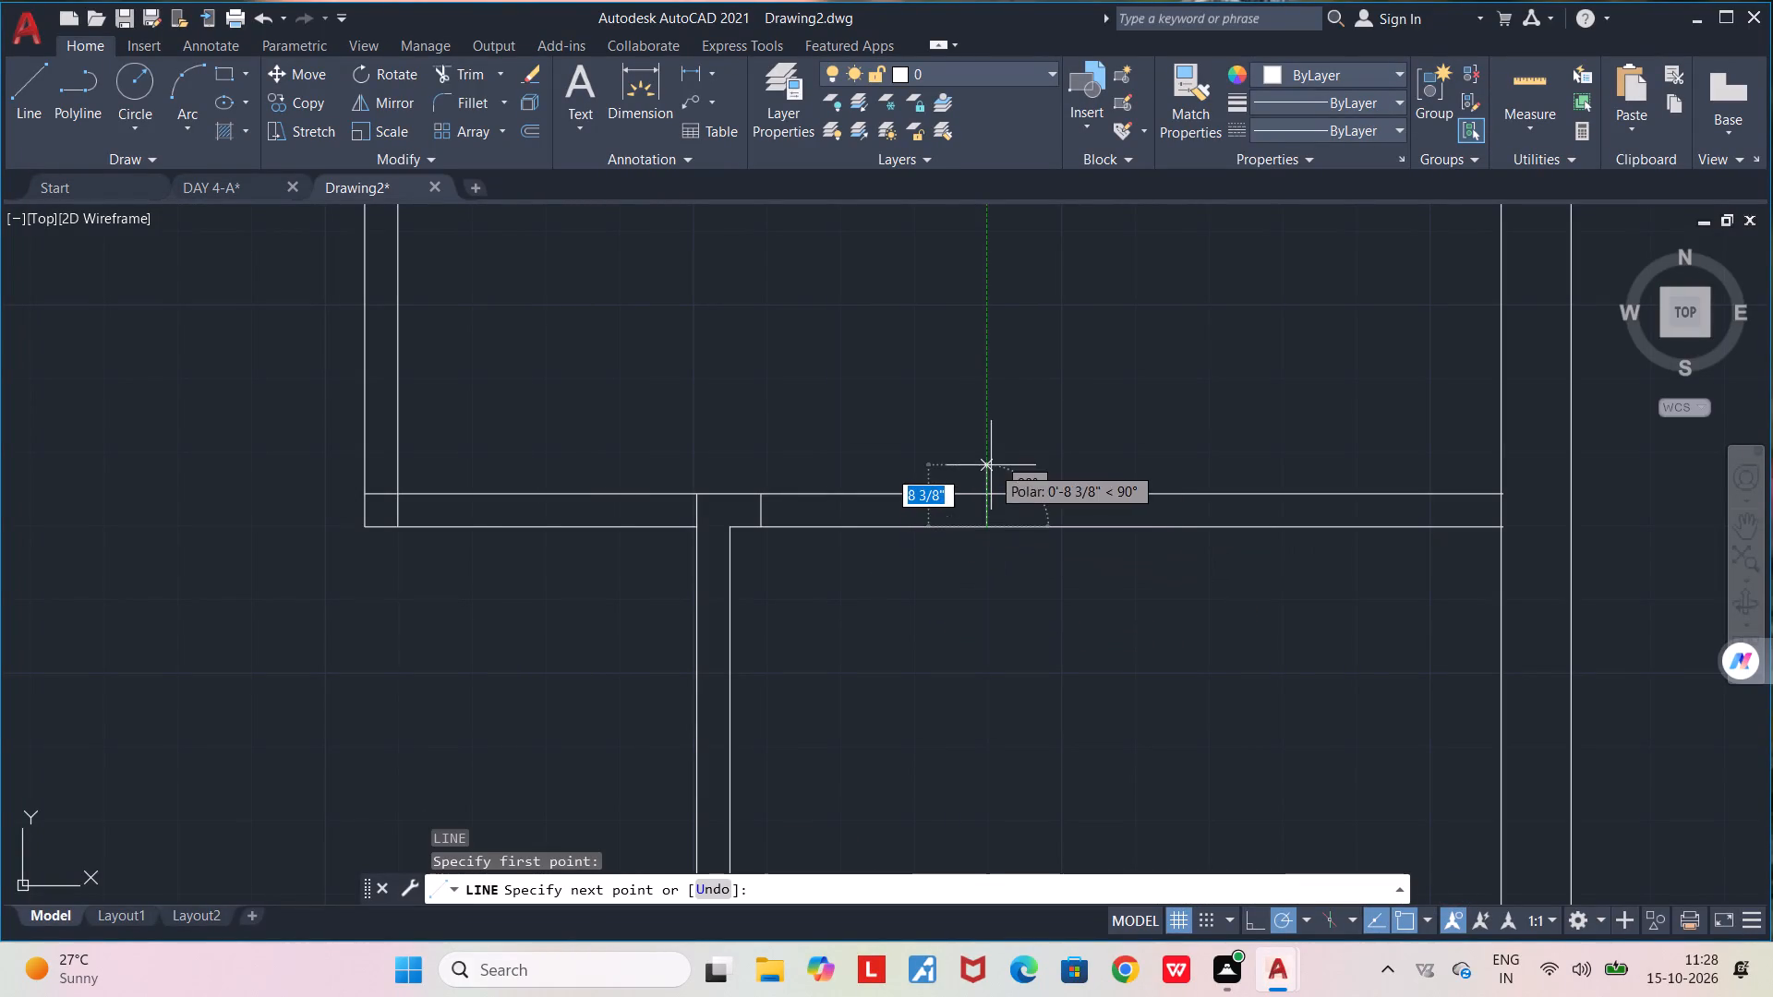
left_click(991, 465)
key("space")
type("TR")
key("Return")
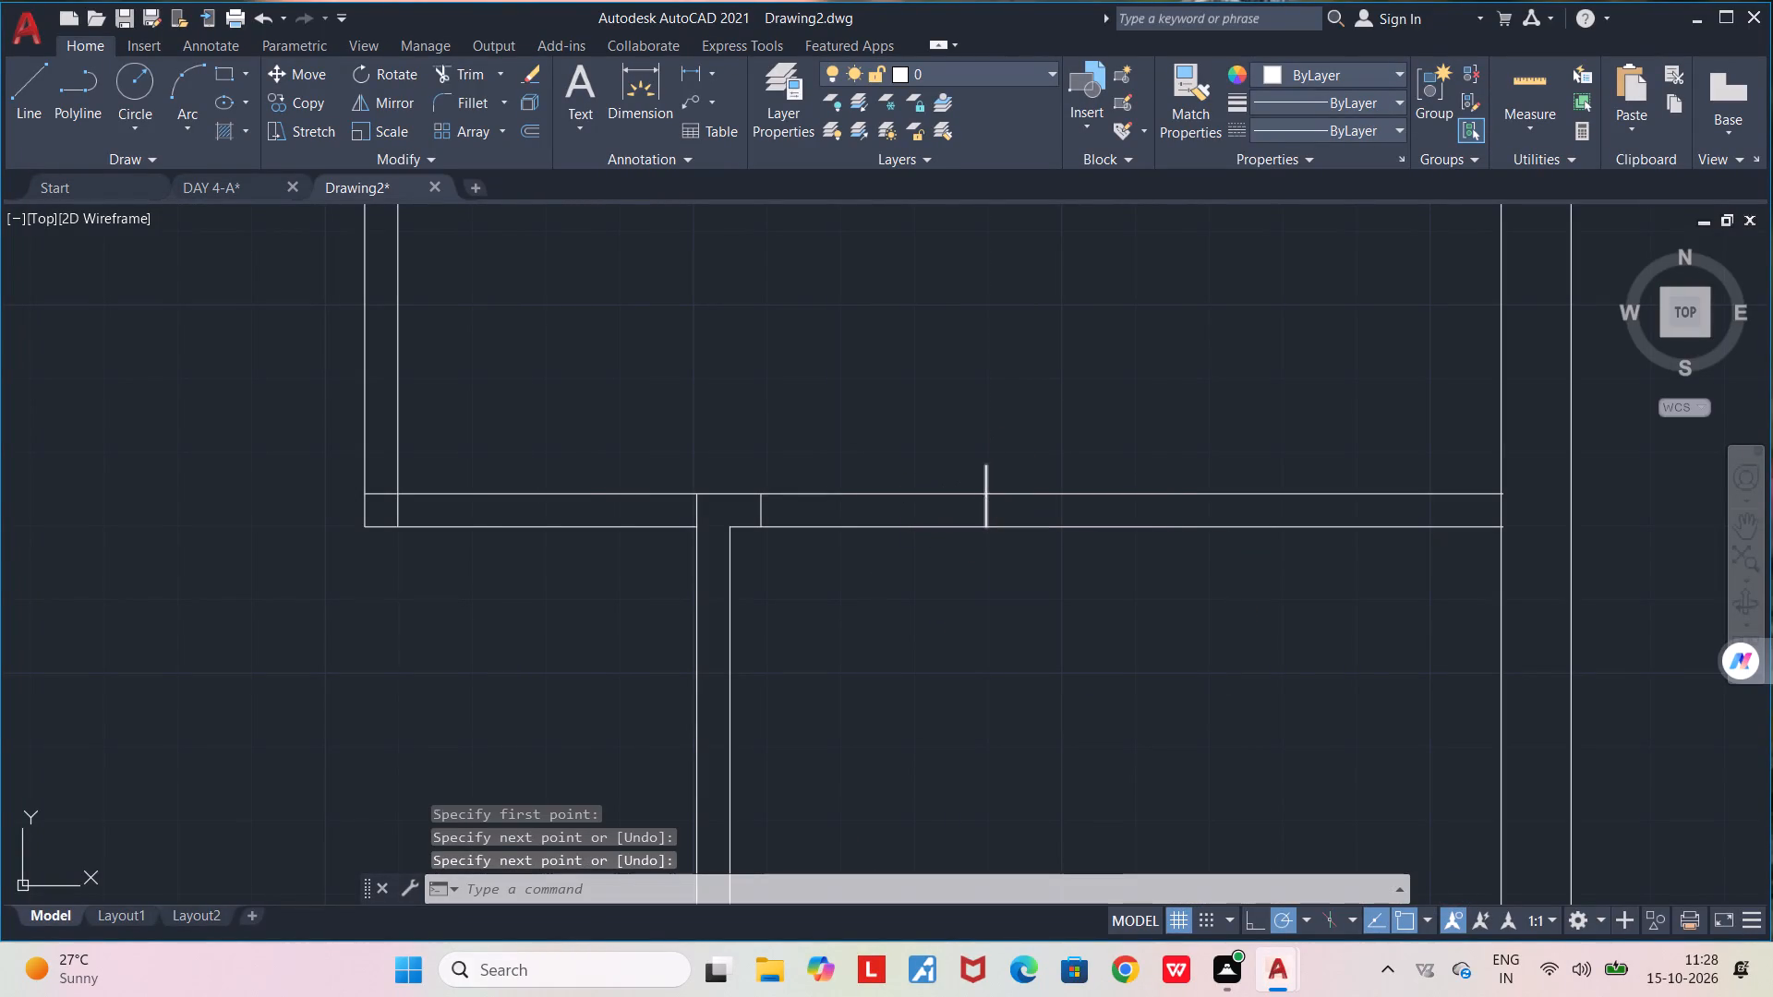
scroll(983, 496, "up", 2)
left_click_drag(1007, 438, 747, 612)
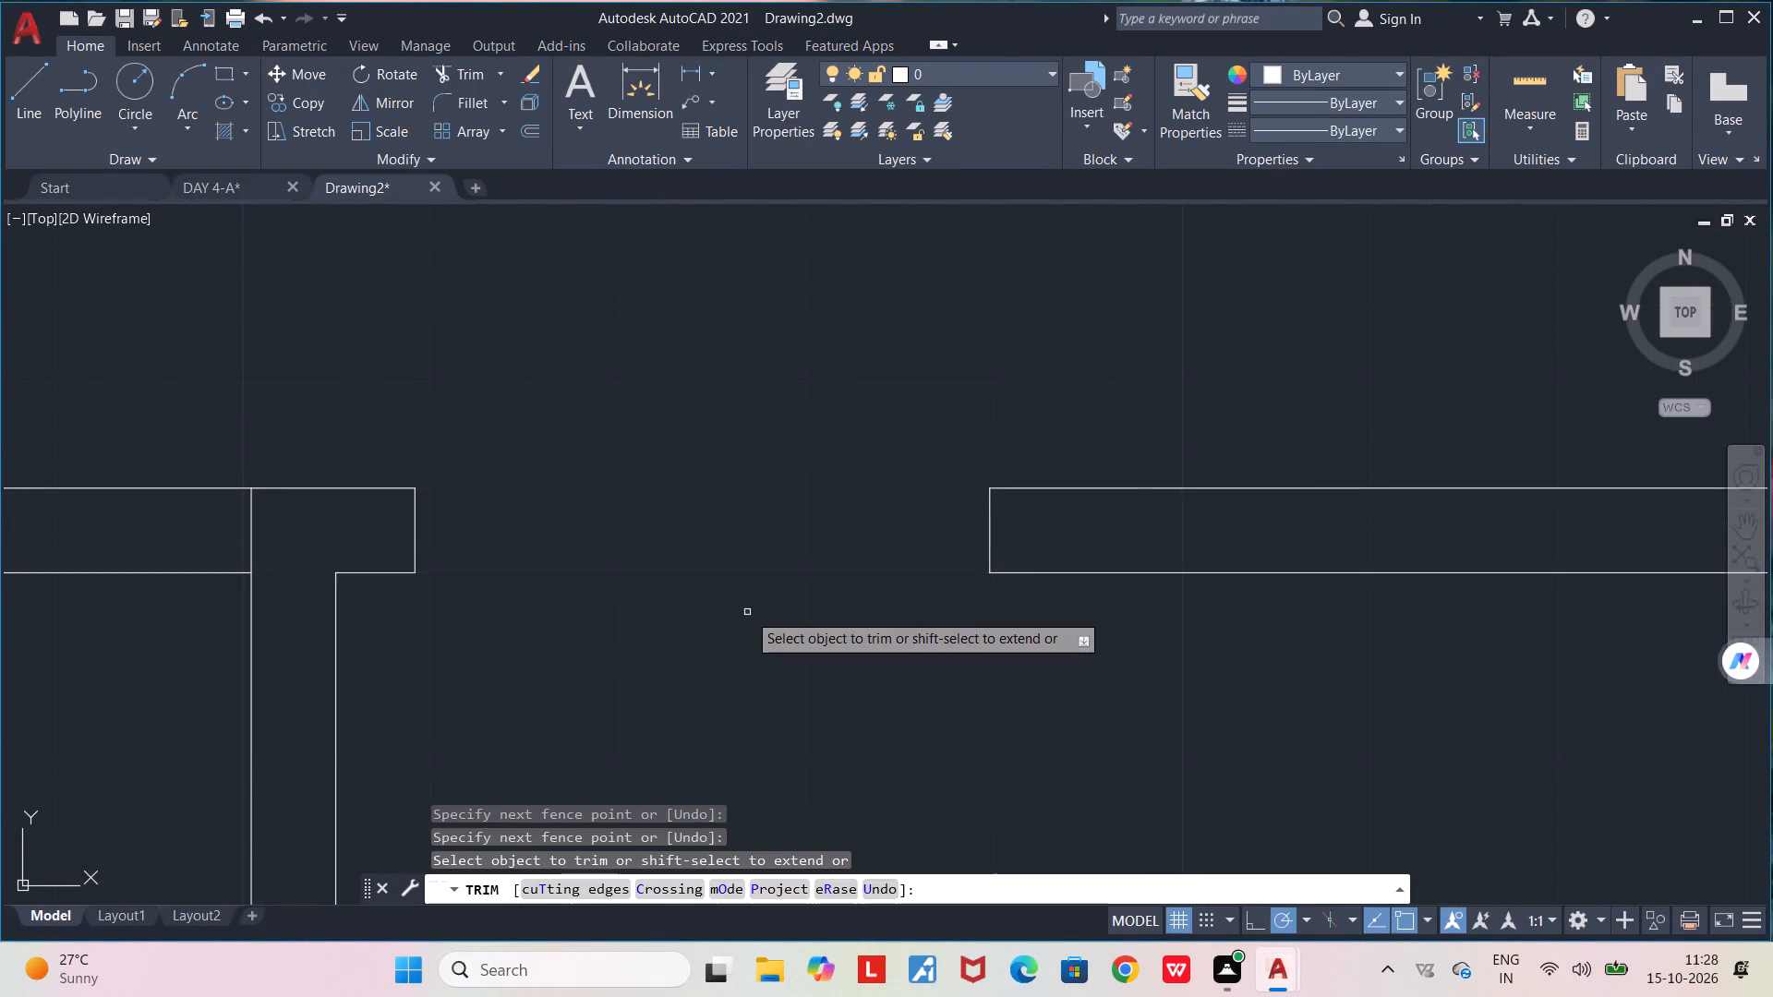
Trim the right wall's inner face between the lower horizontal partition's lines, and those lines' overhangs past the inner face.
scroll(747, 612, "down", 3)
middle_click_drag(743, 688, 797, 600)
scroll(797, 600, "down", 2)
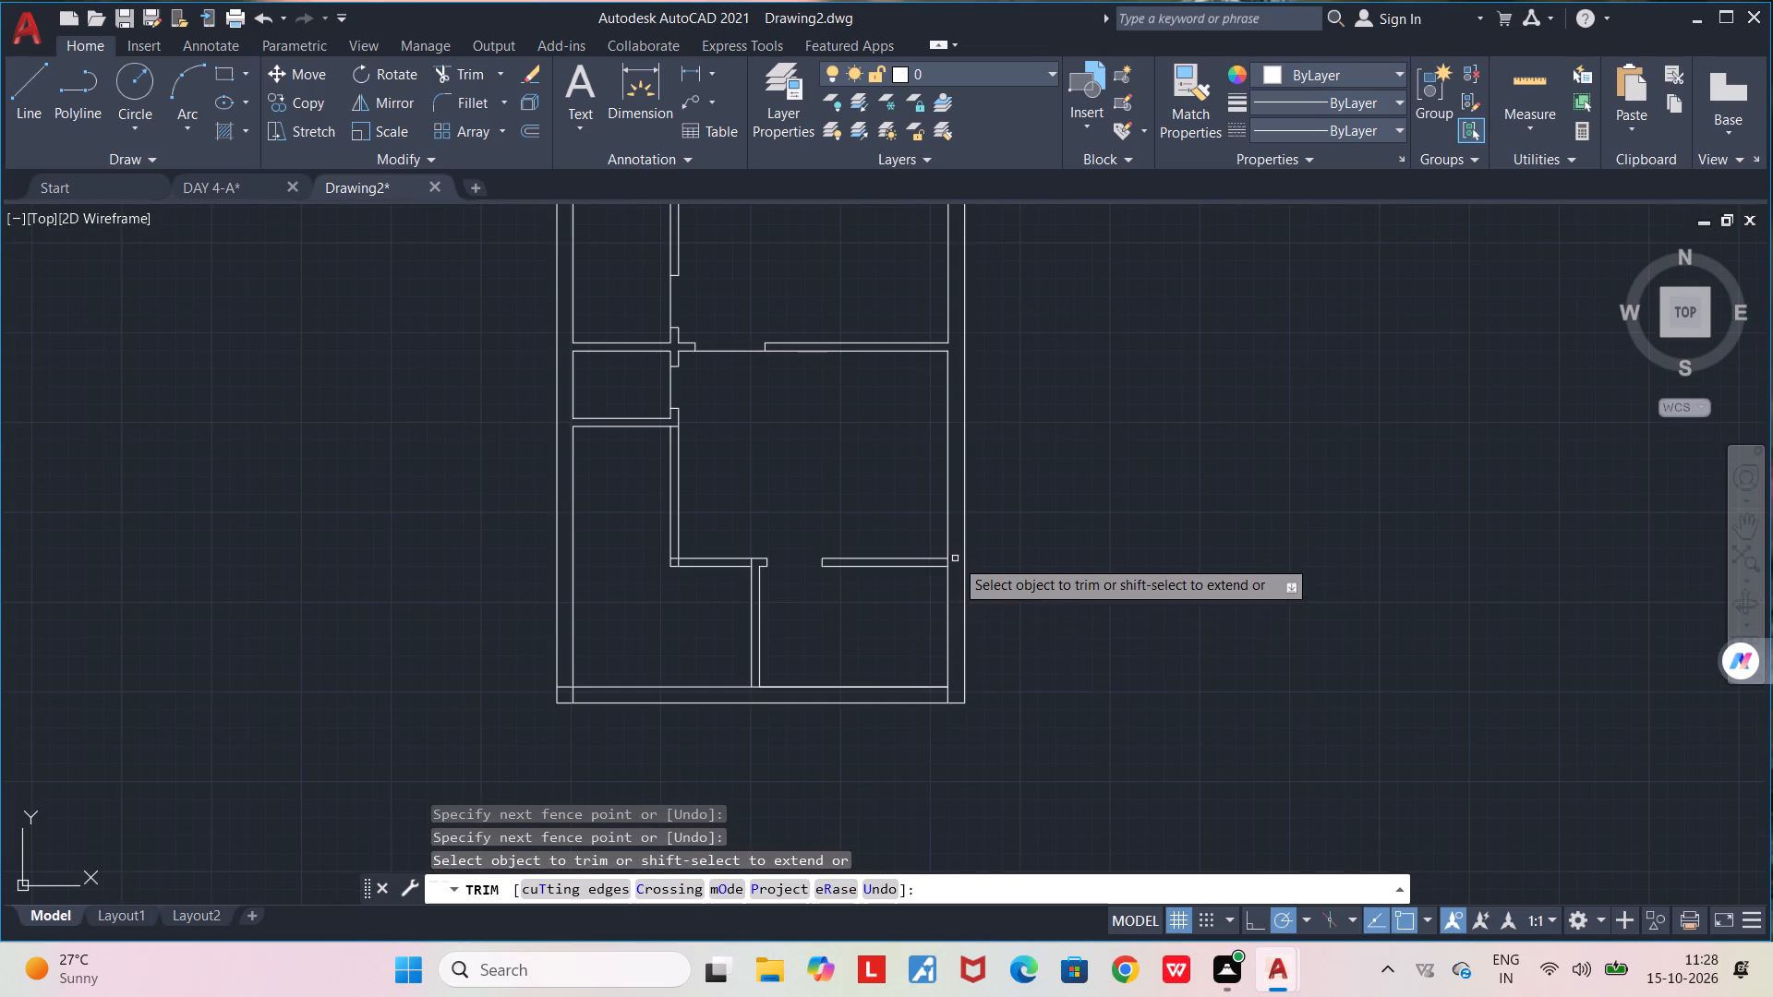
scroll(955, 559, "up", 5)
left_click_drag(898, 608, 863, 609)
scroll(903, 615, "up", 5)
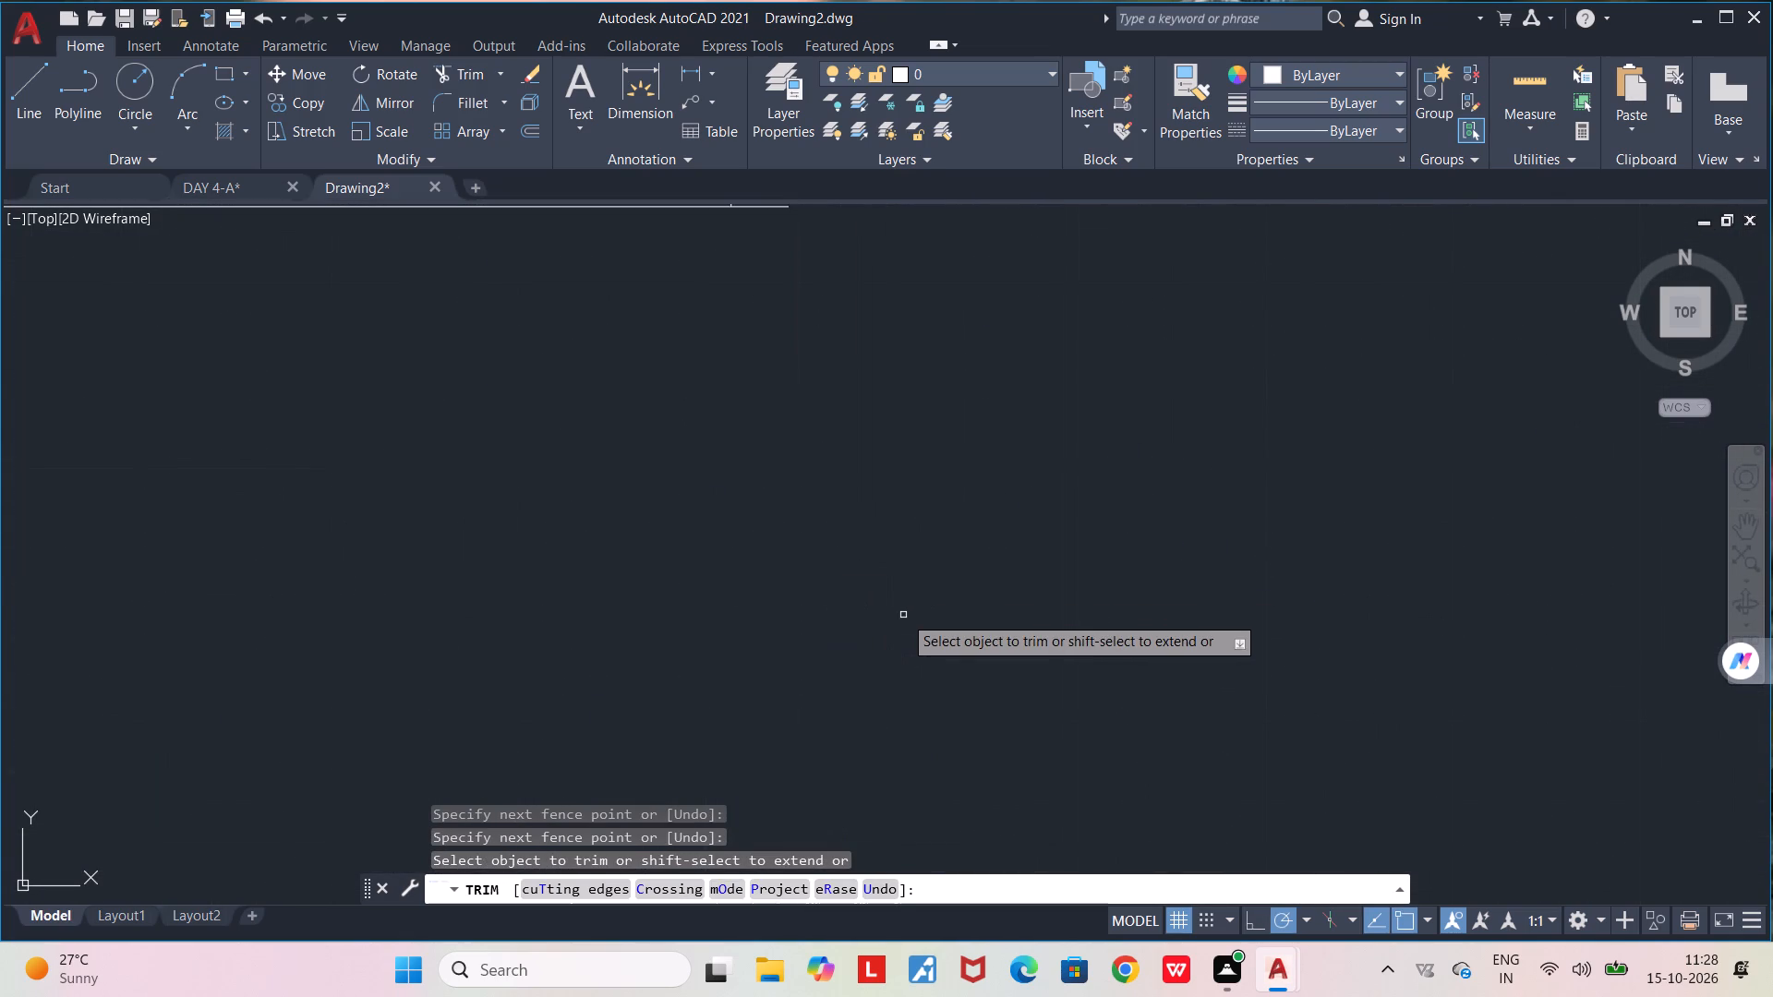
scroll(903, 615, "down", 3)
scroll(886, 525, "up", 1)
left_click(868, 508)
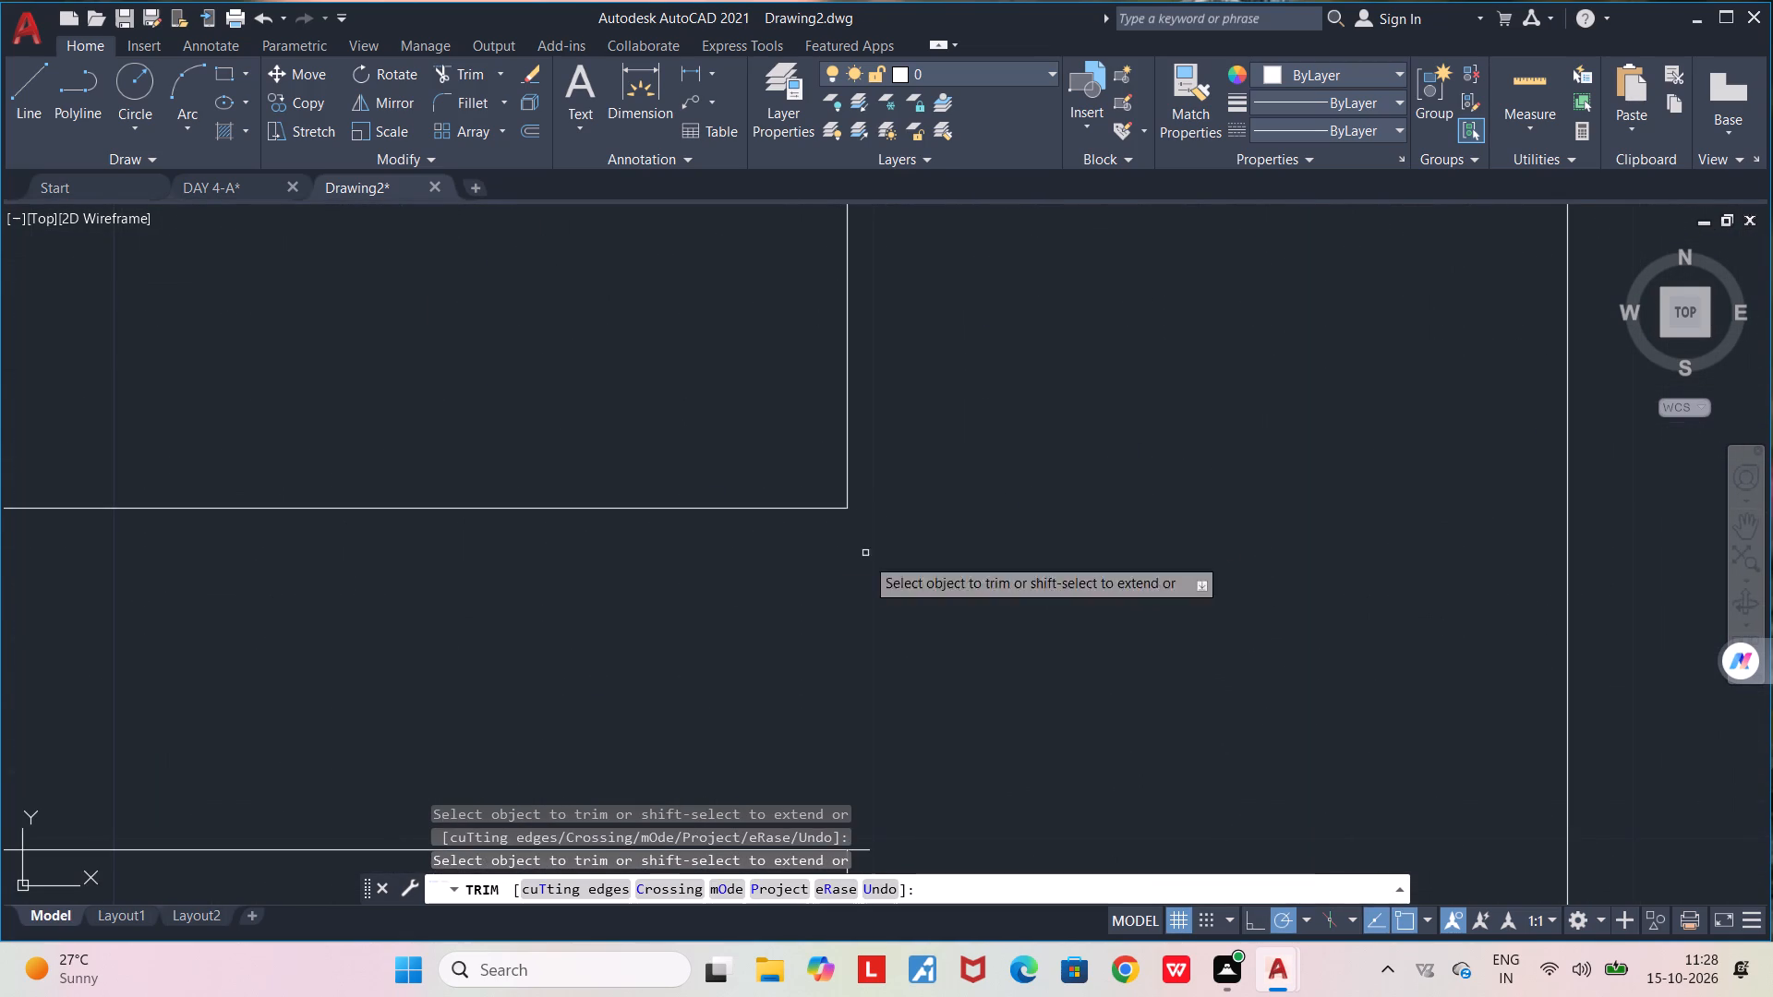
scroll(869, 593, "down", 3)
scroll(871, 670, "up", 5)
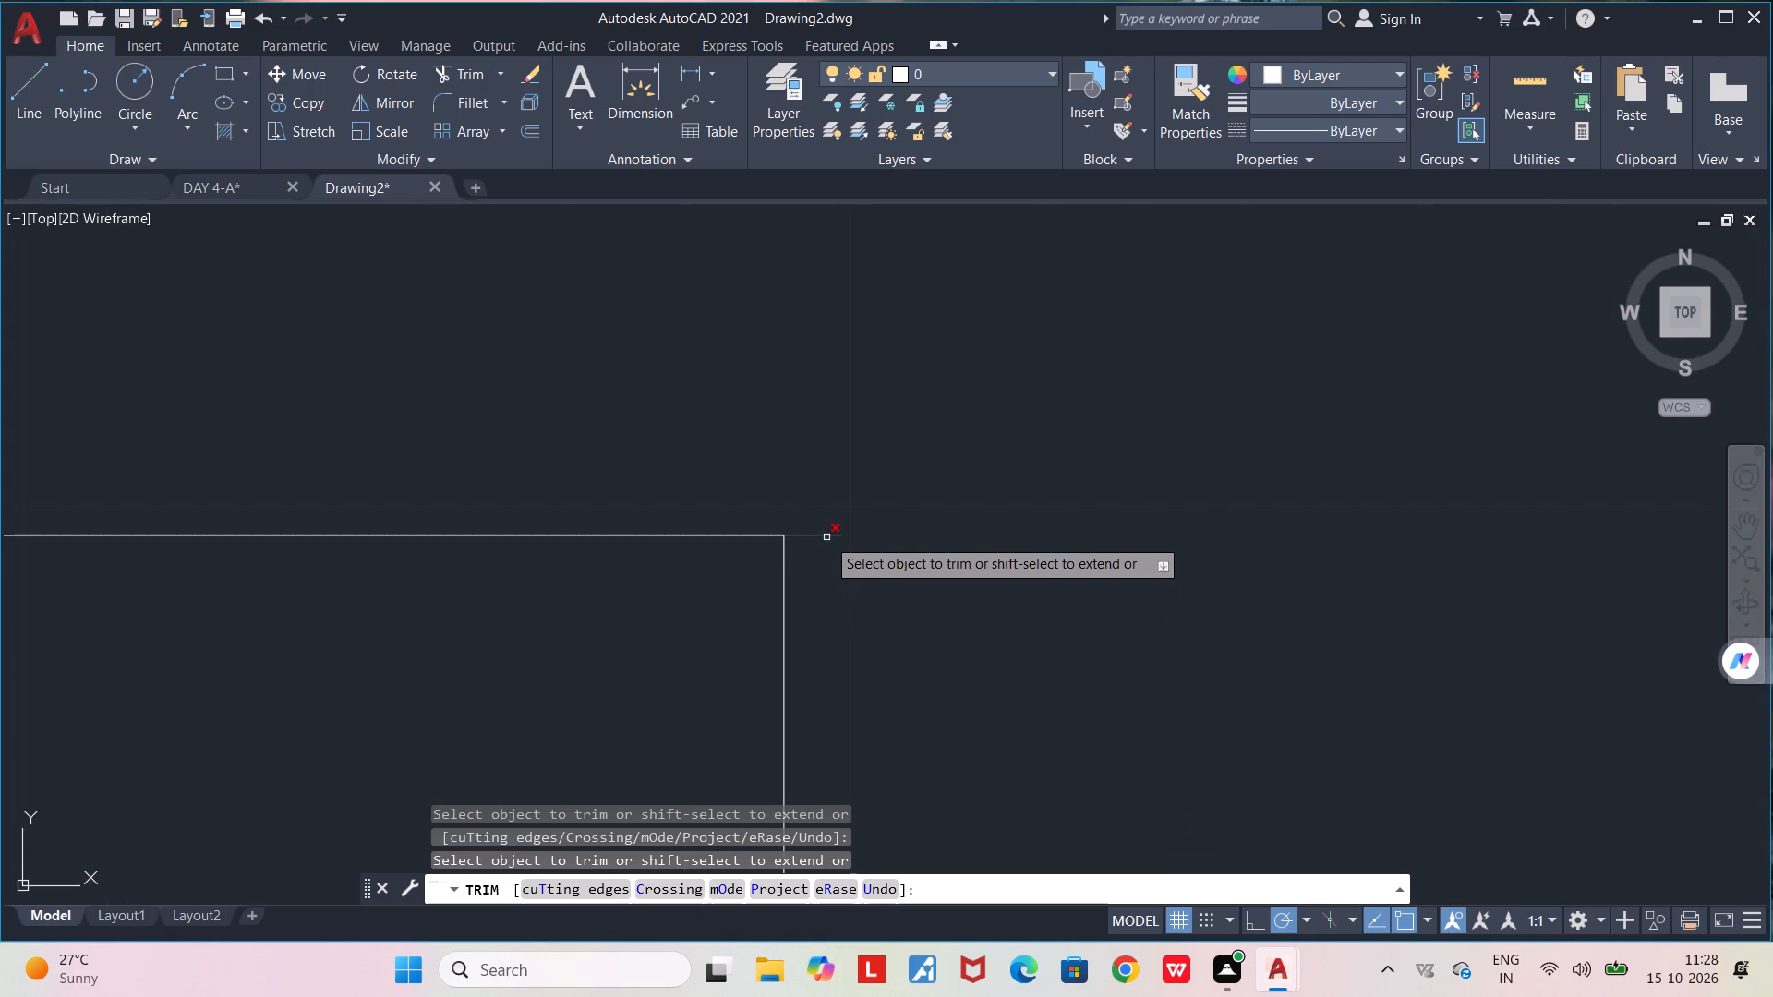
left_click(826, 537)
Trim away the vertical partition below the small left room and the horizontal partition section running from it to the lower vertical partition.
scroll(840, 581, "down", 9)
middle_click_drag(650, 682, 730, 643)
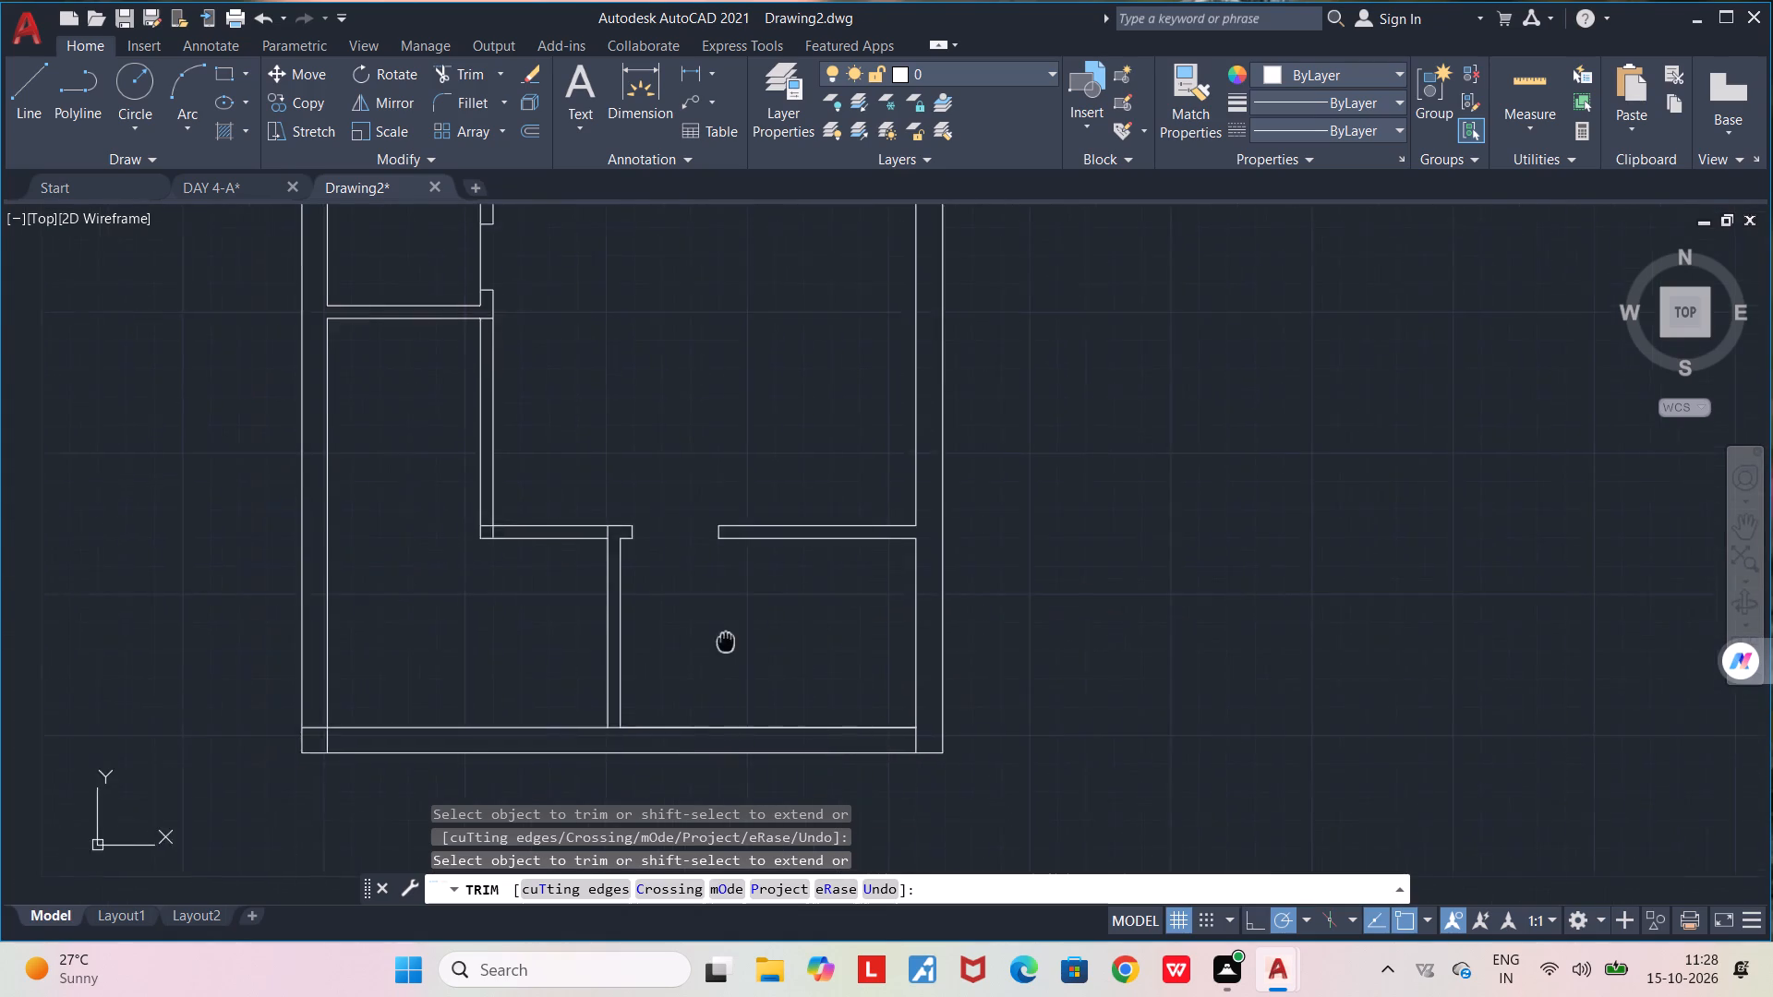
middle_click_drag(730, 643, 903, 616)
middle_click_drag(905, 618, 979, 753)
scroll(859, 652, "up", 4)
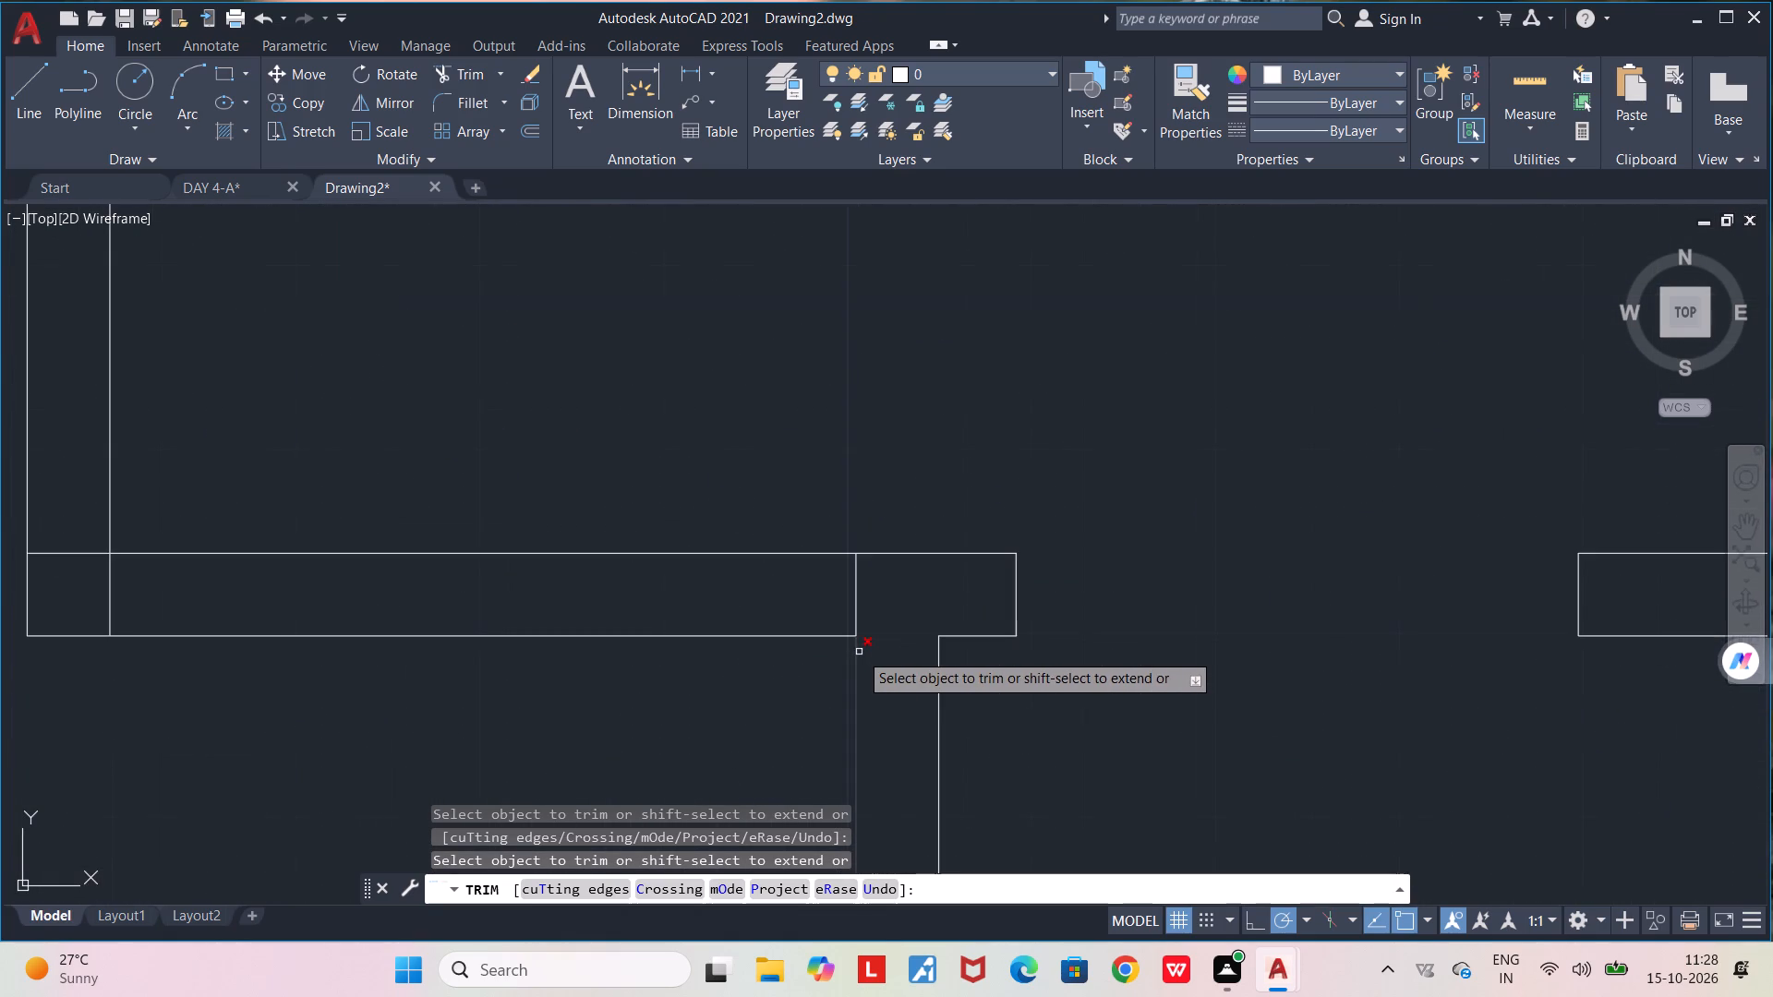
scroll(859, 652, "down", 3)
middle_click_drag(940, 751, 995, 653)
scroll(995, 653, "down", 2)
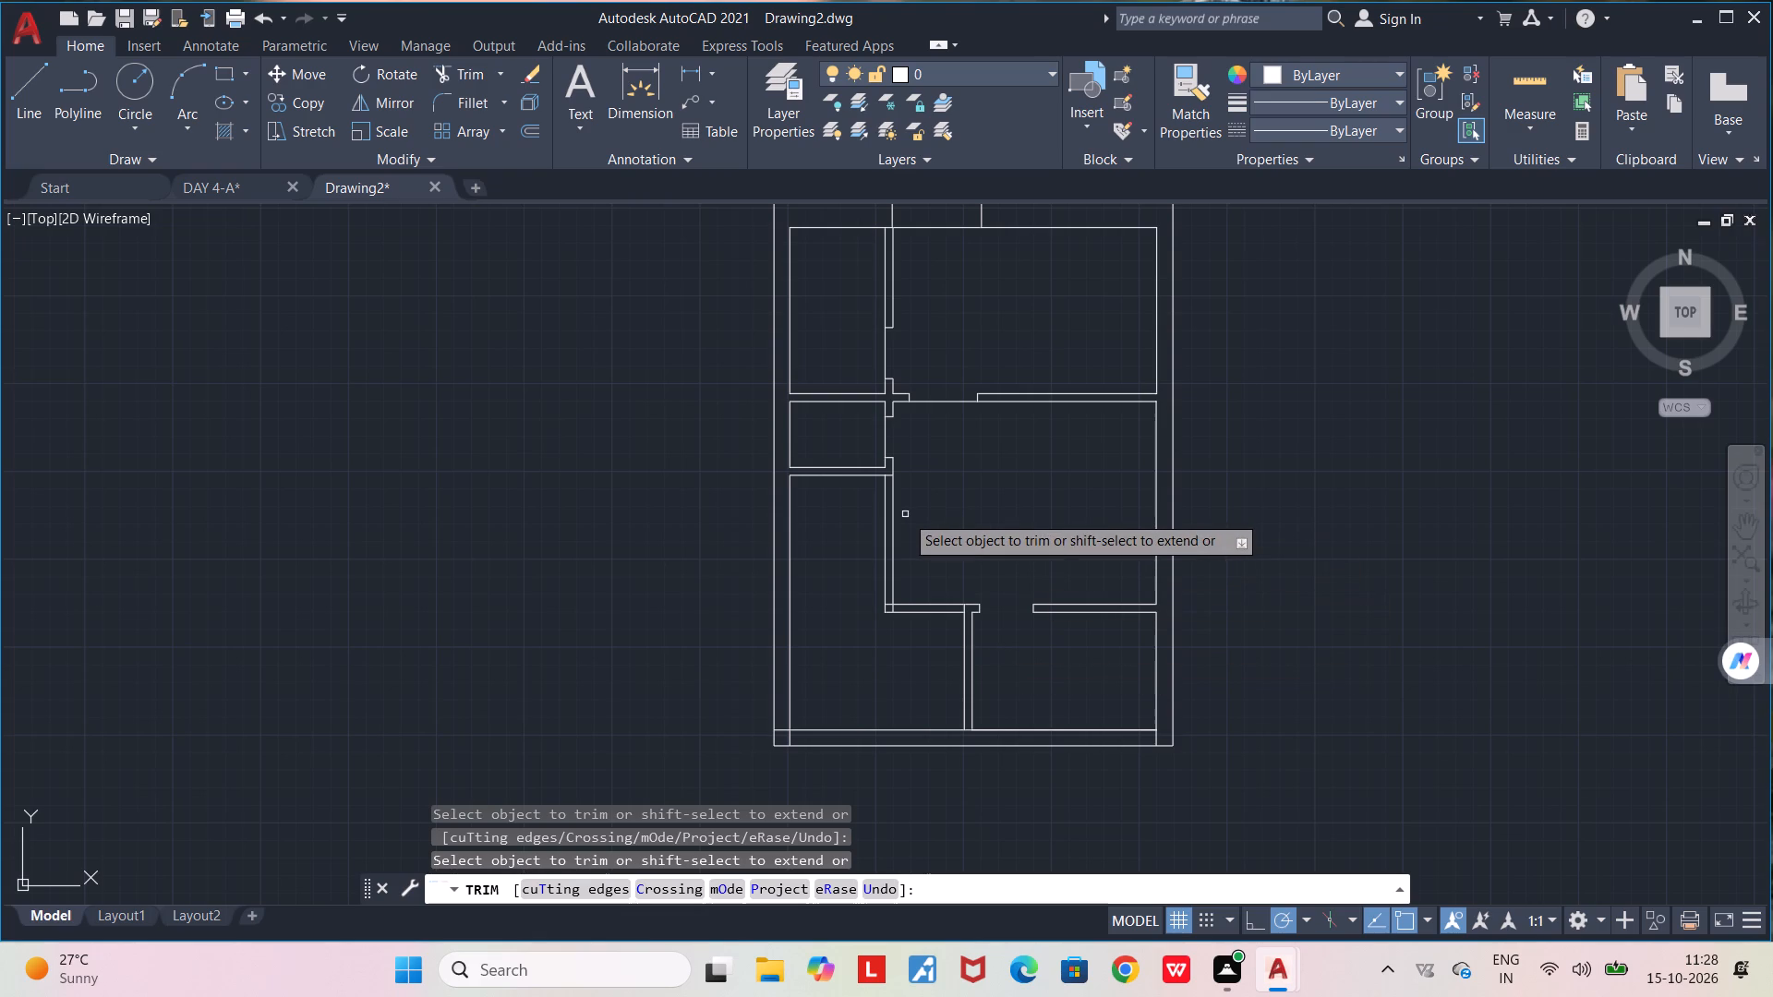
left_click_drag(905, 514, 896, 617)
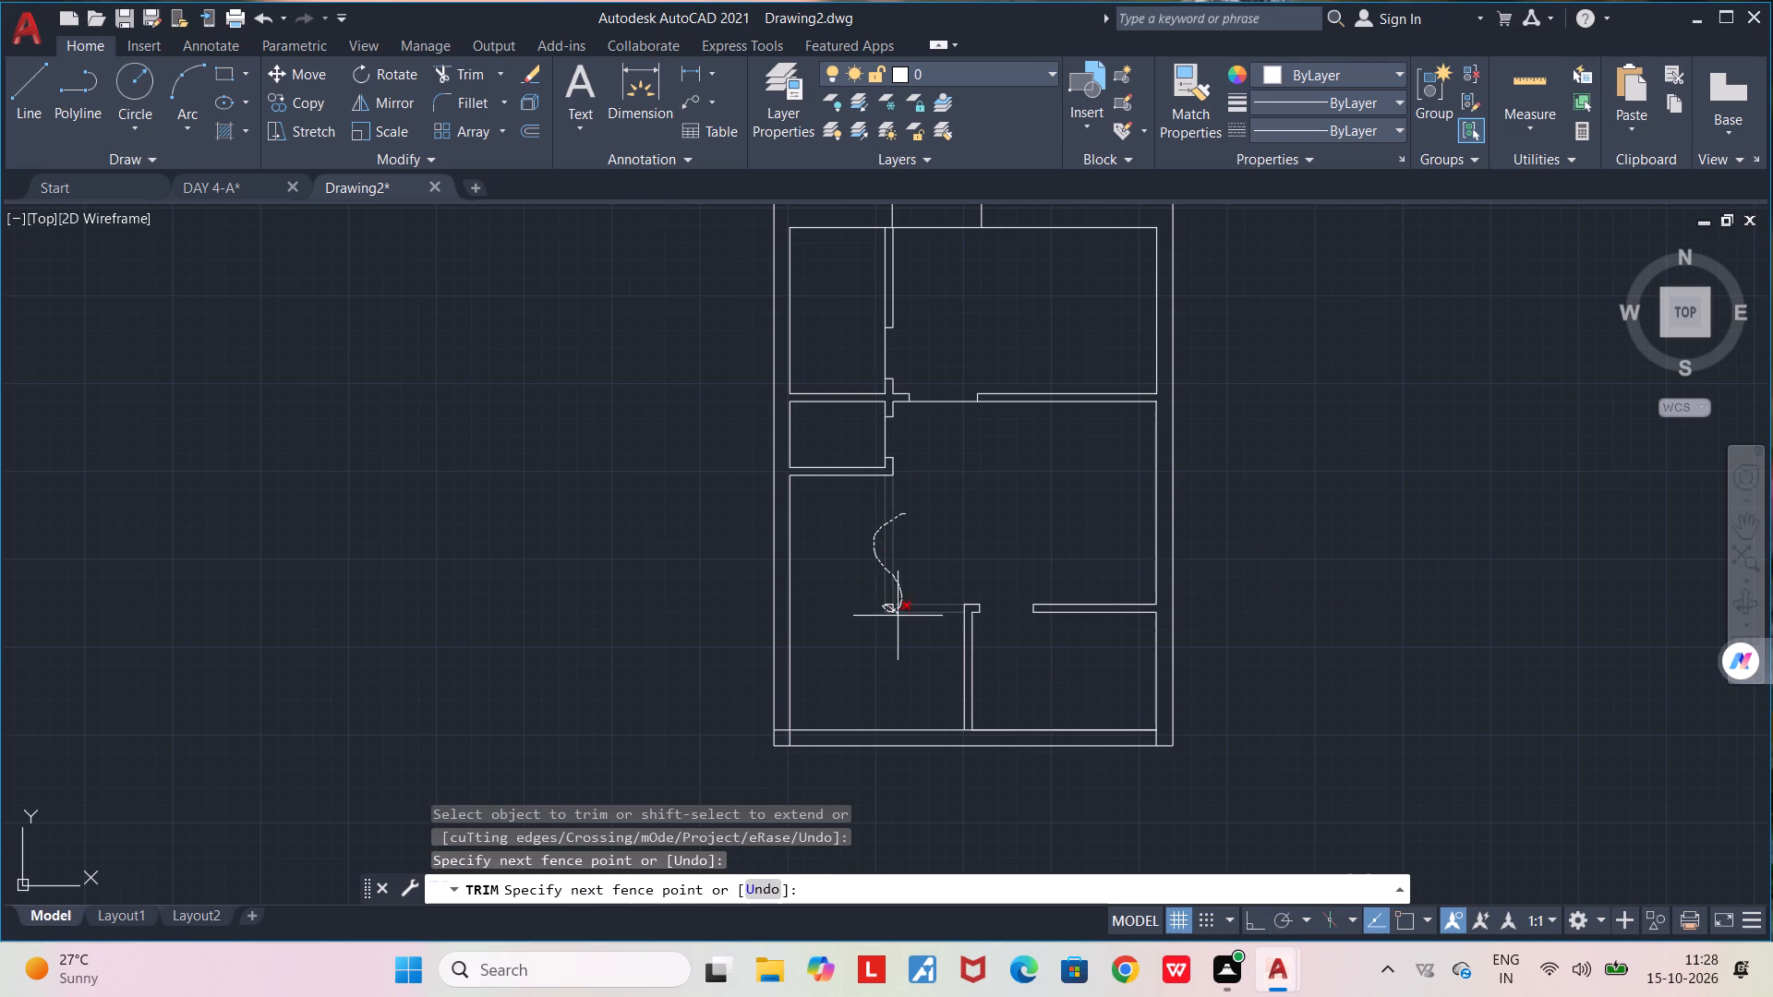
left_click_drag(896, 617, 886, 600)
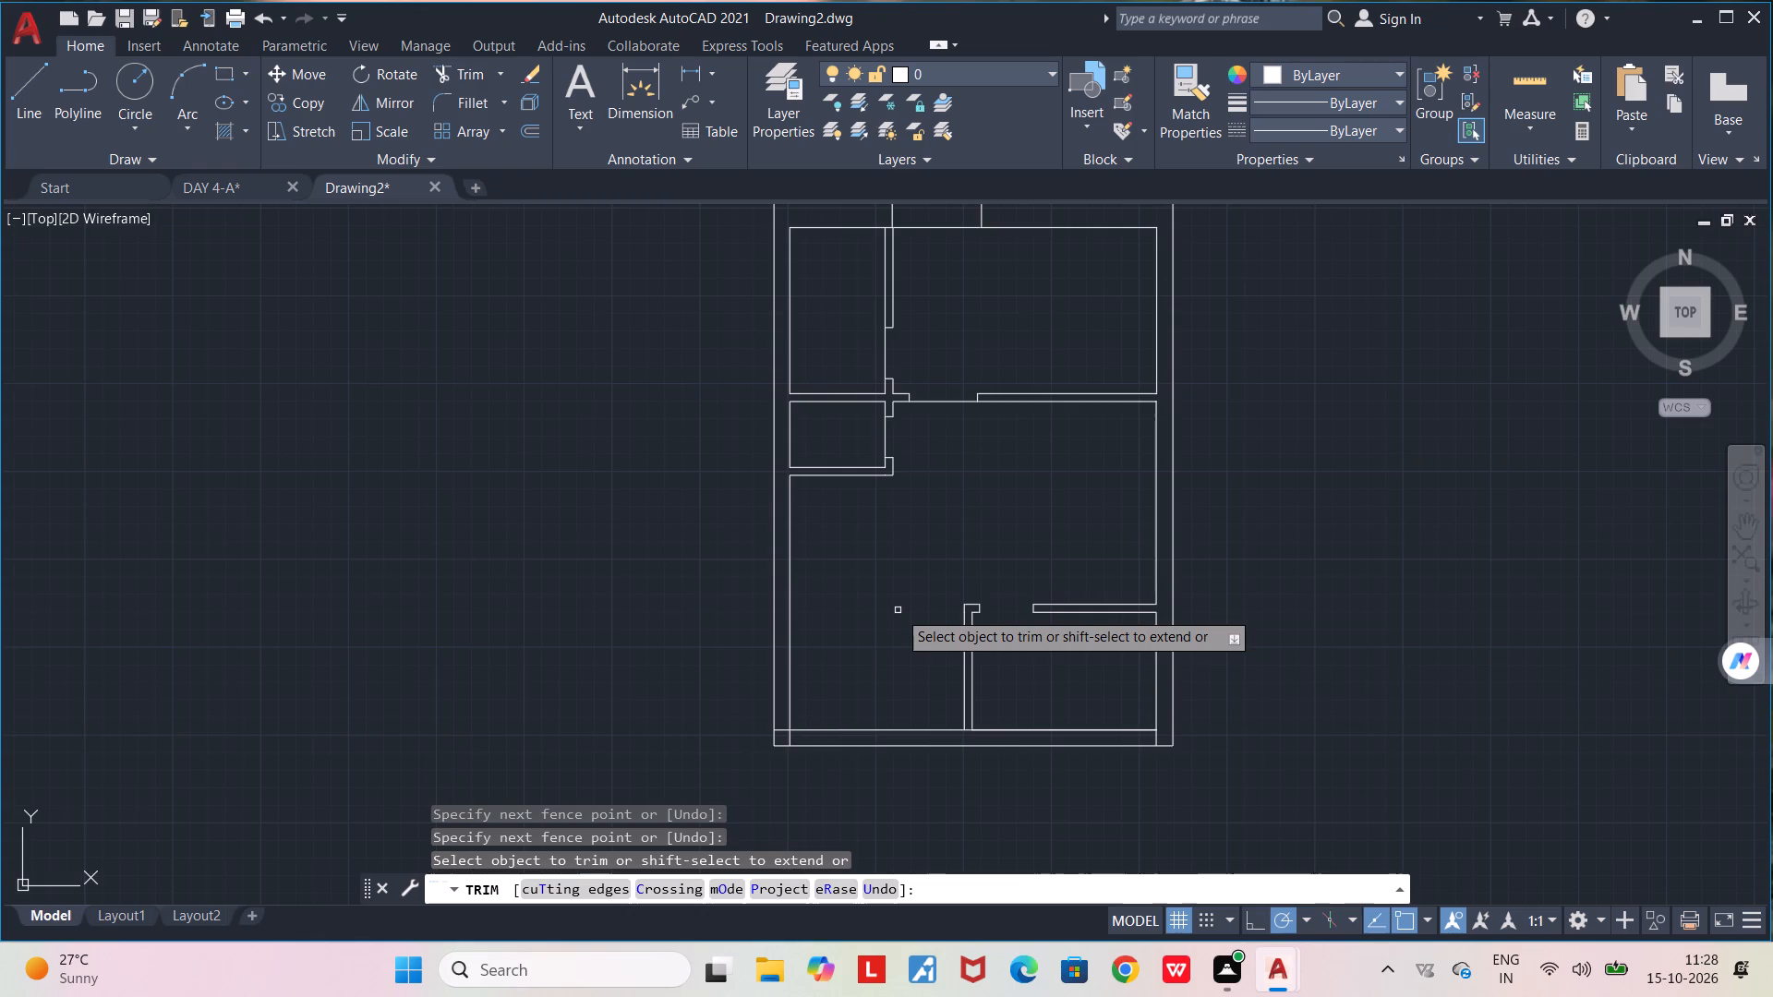
Trim the inner-face overhangs at the plan's lower-left corner and the bottom wall's inner face between the lower vertical partition's lines.
scroll(898, 610, "down", 1)
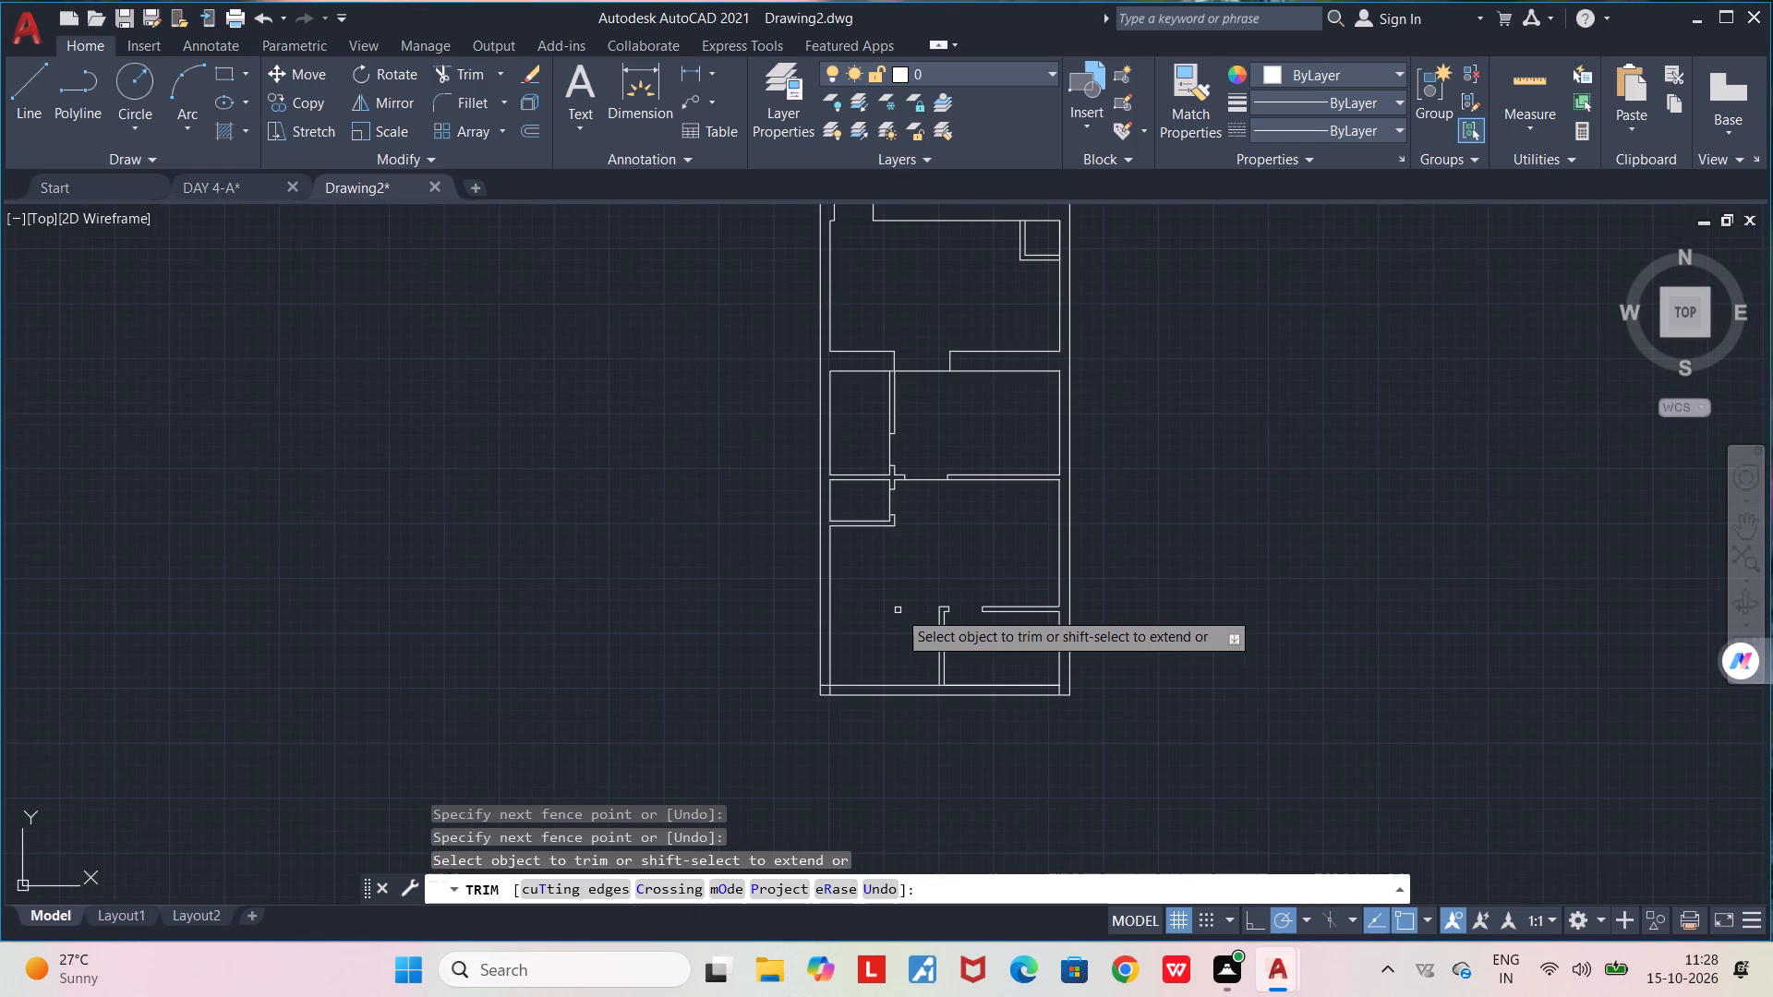
scroll(881, 670, "up", 3)
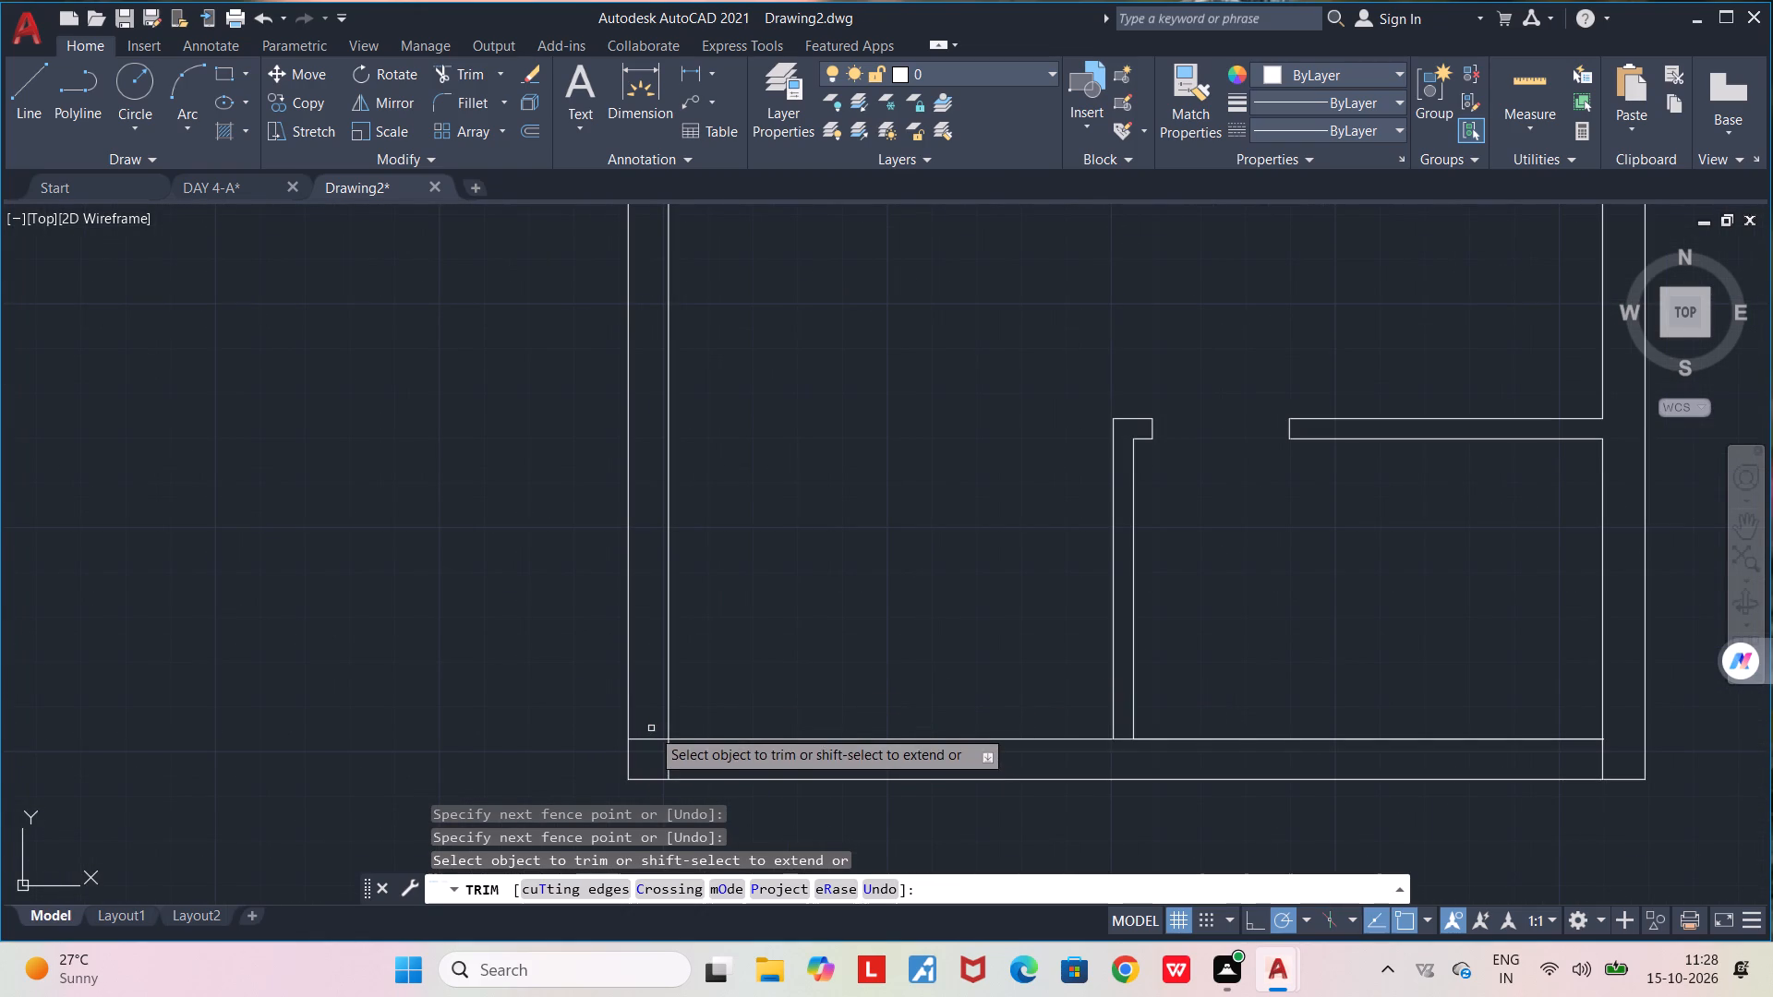
left_click_drag(651, 728, 675, 761)
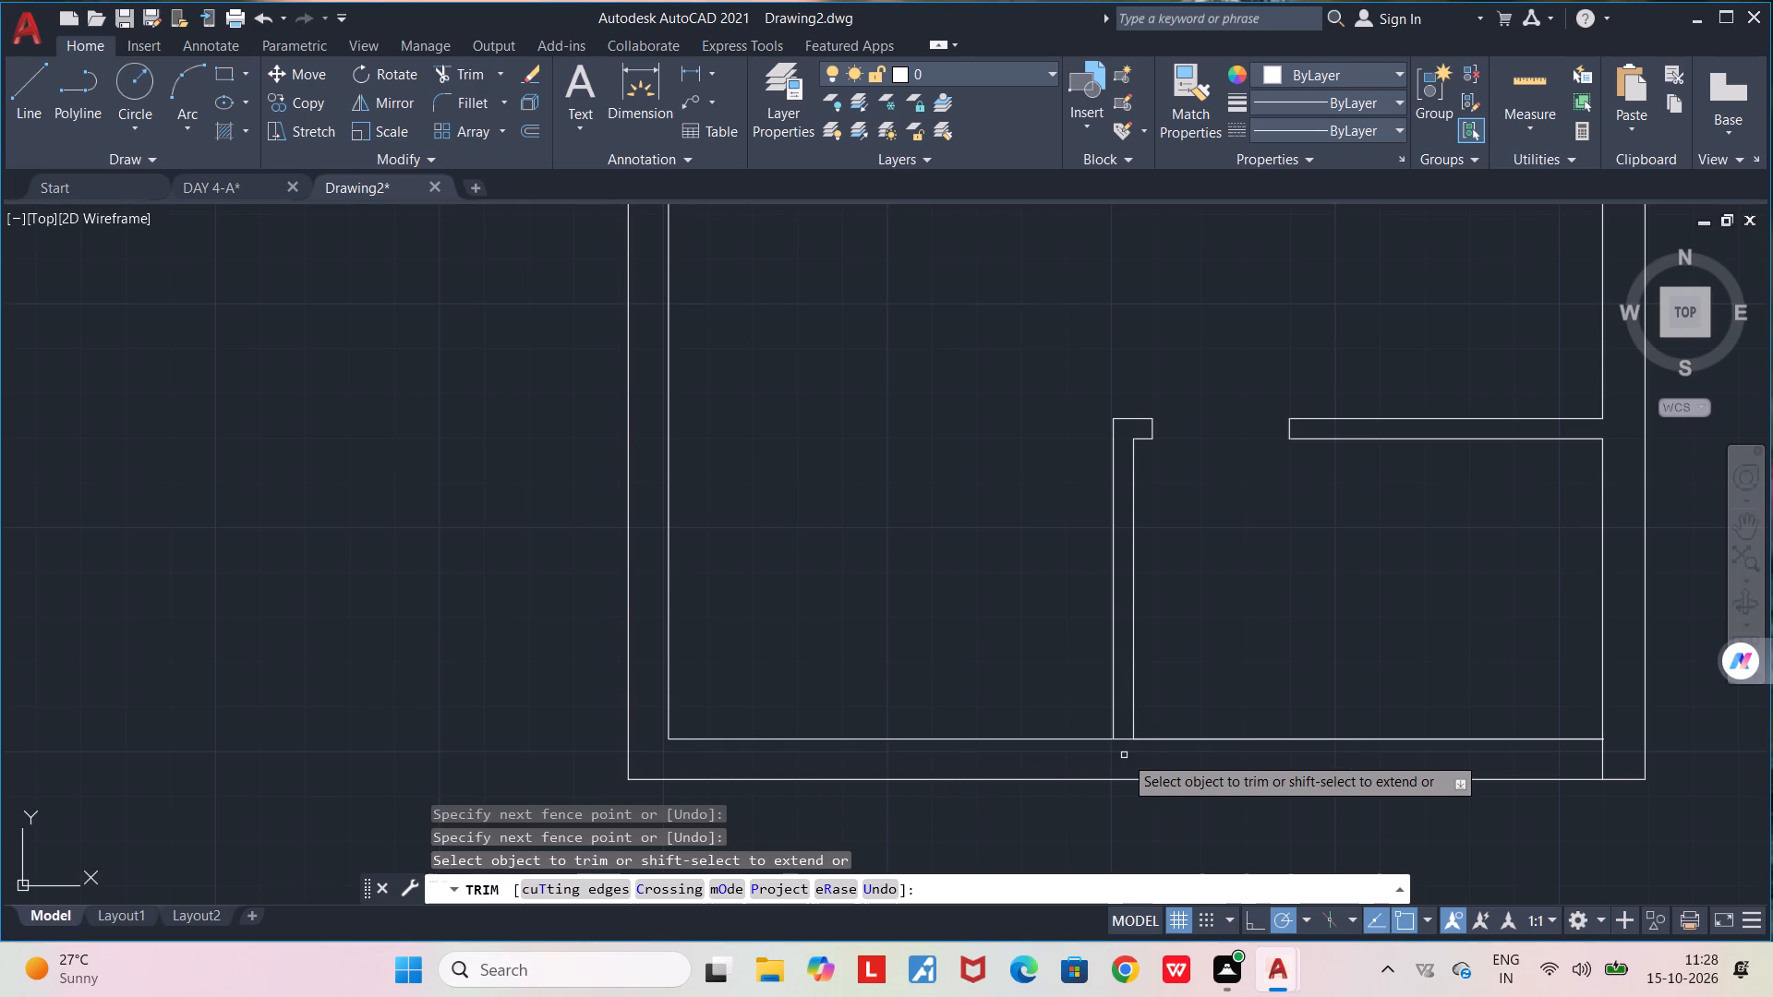
scroll(1124, 755, "up", 2)
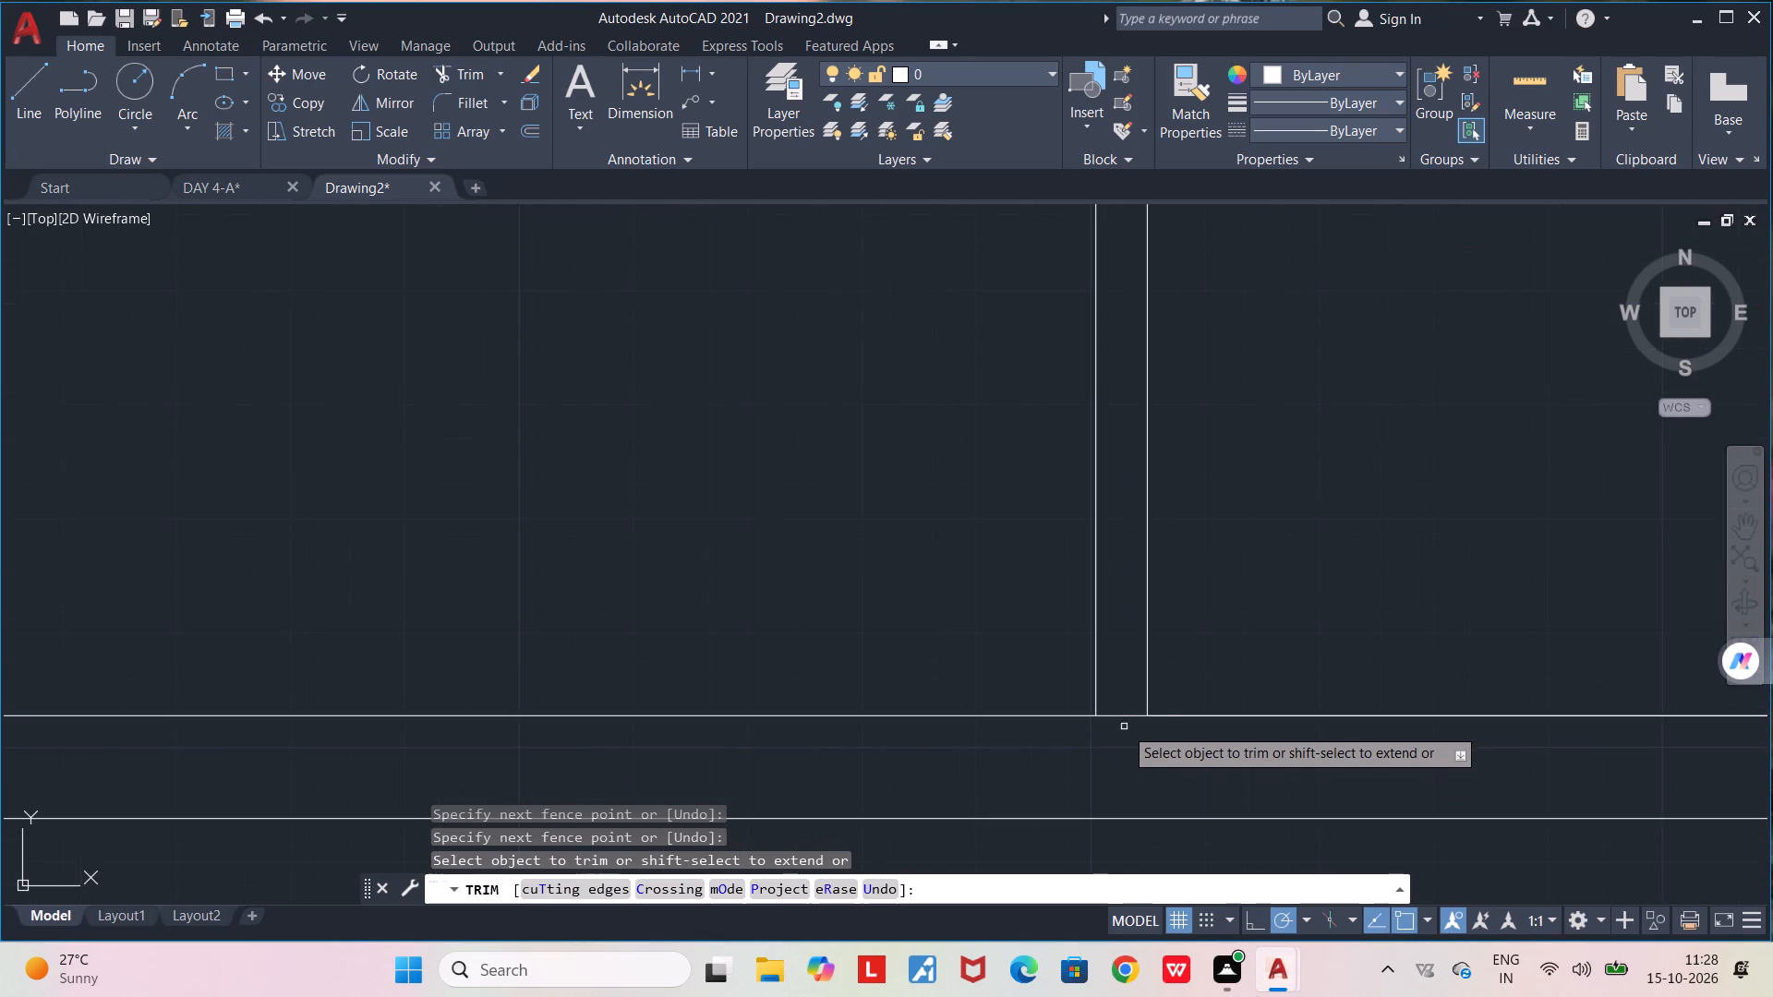
left_click_drag(1124, 727, 1124, 697)
Trim the inner-face overhangs of the bottom and right walls at the plan's lower-right corner.
scroll(1124, 697, "down", 3)
scroll(1419, 709, "up", 2)
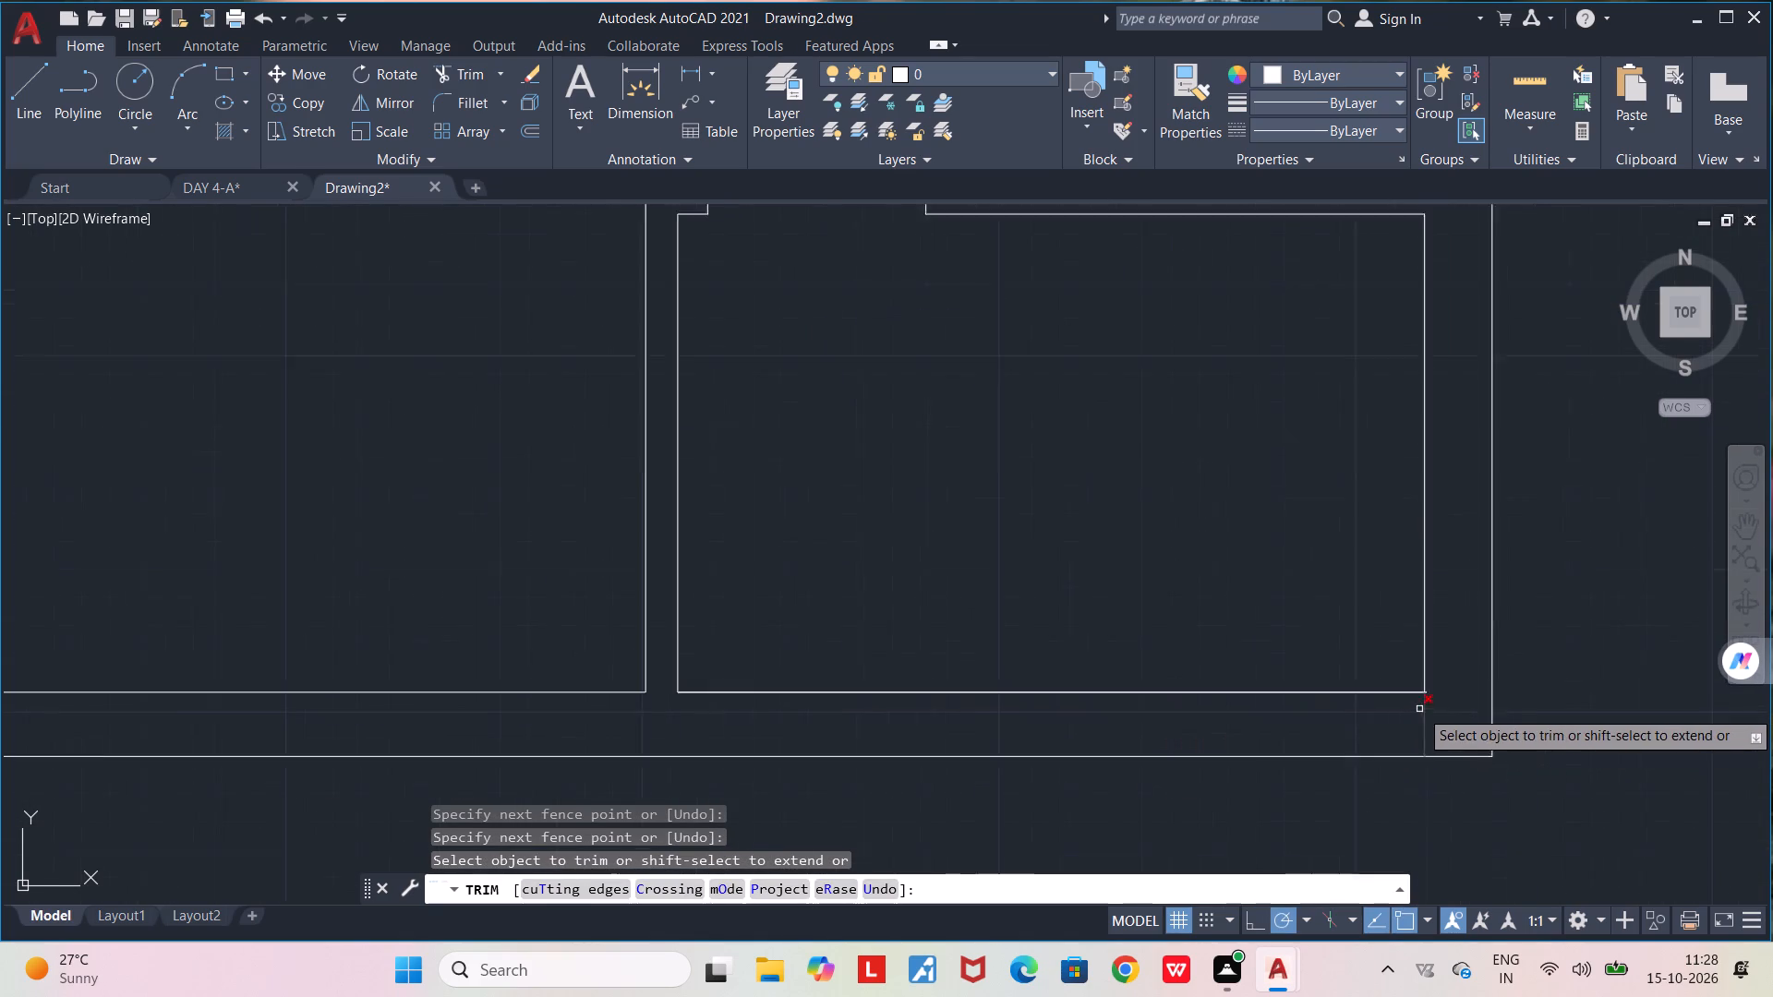
scroll(1419, 709, "up", 1)
left_click_drag(1422, 718, 1442, 730)
scroll(1431, 700, "up", 3)
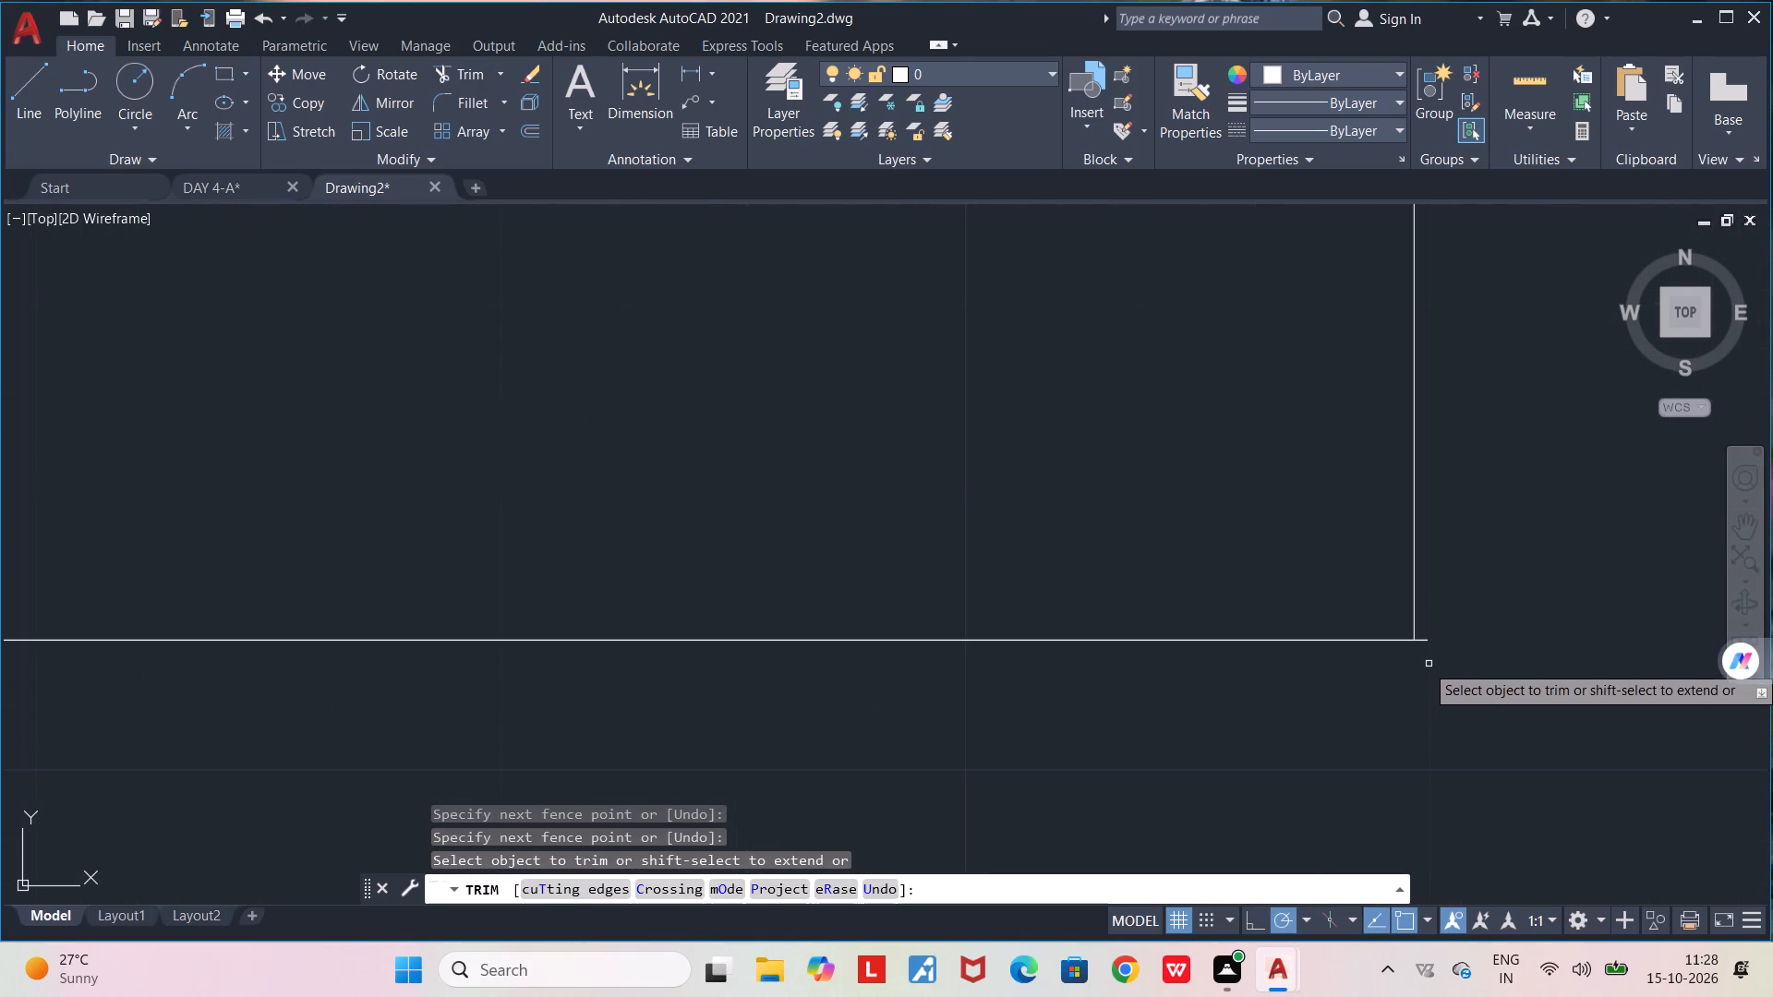
left_click_drag(1424, 653, 1429, 623)
Inspect the trimmed wall corners and partition junctions in the lower half of the plan, ending the Trim command.
scroll(1430, 676, "down", 8)
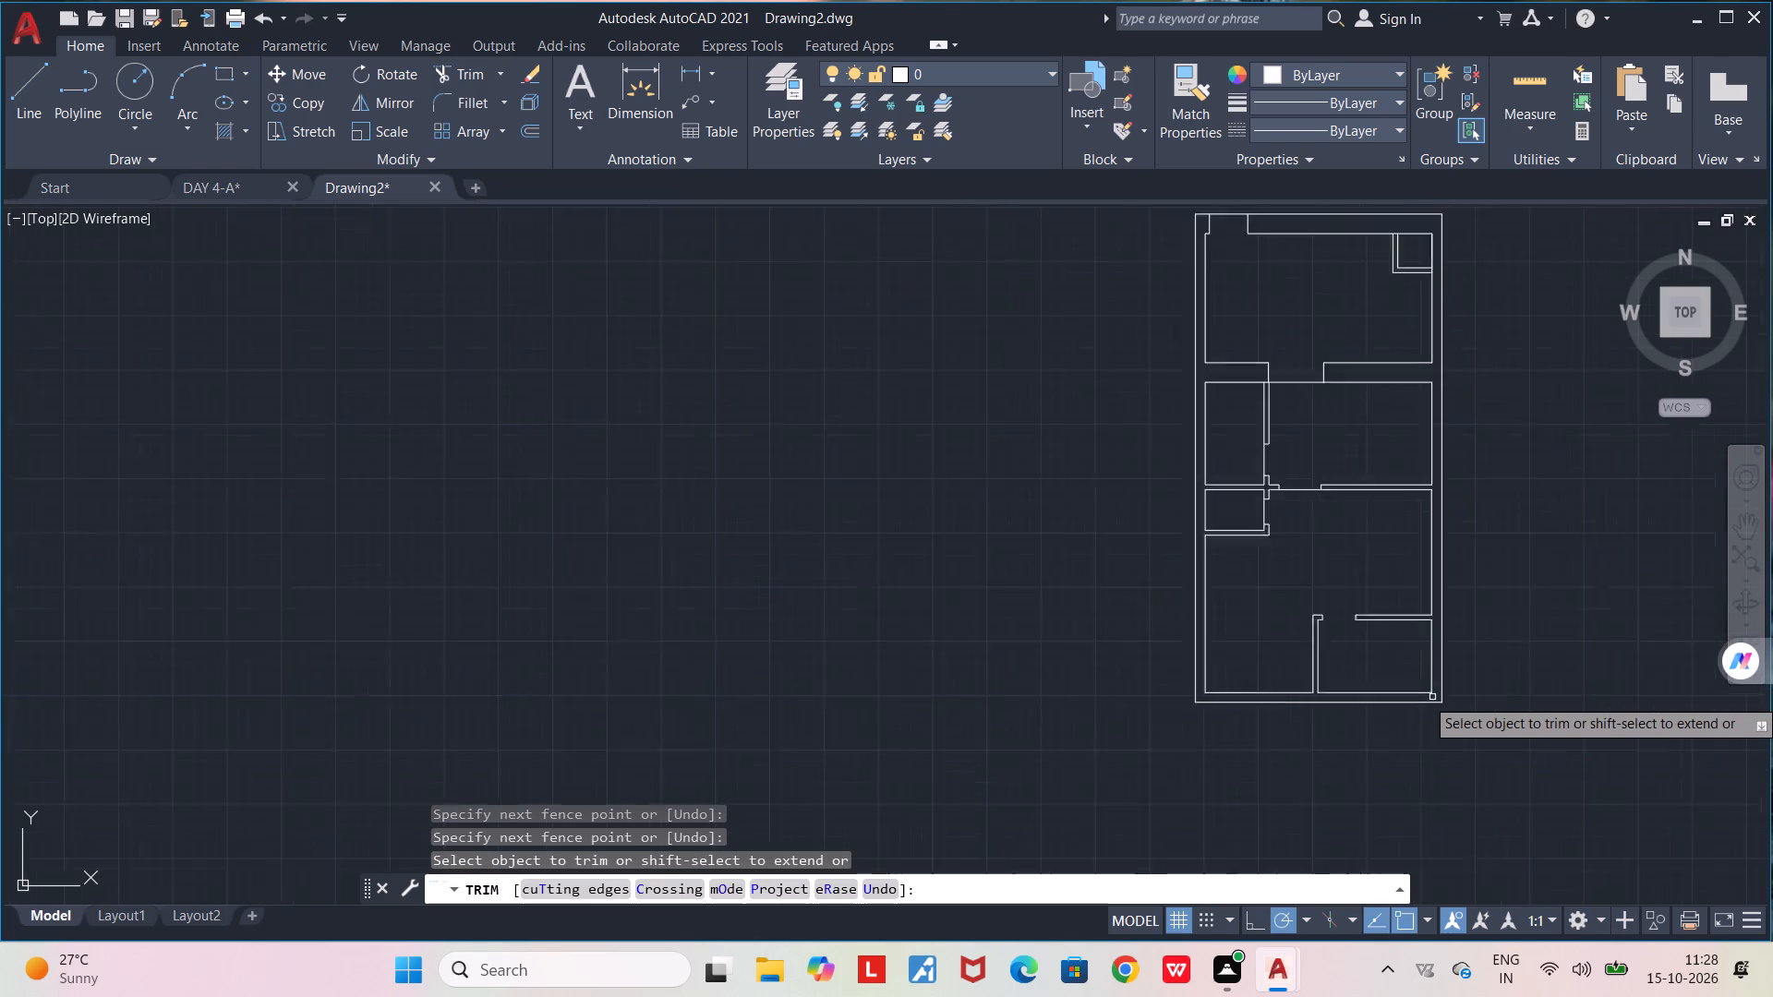
scroll(1432, 697, "down", 1)
scroll(1432, 654, "up", 3)
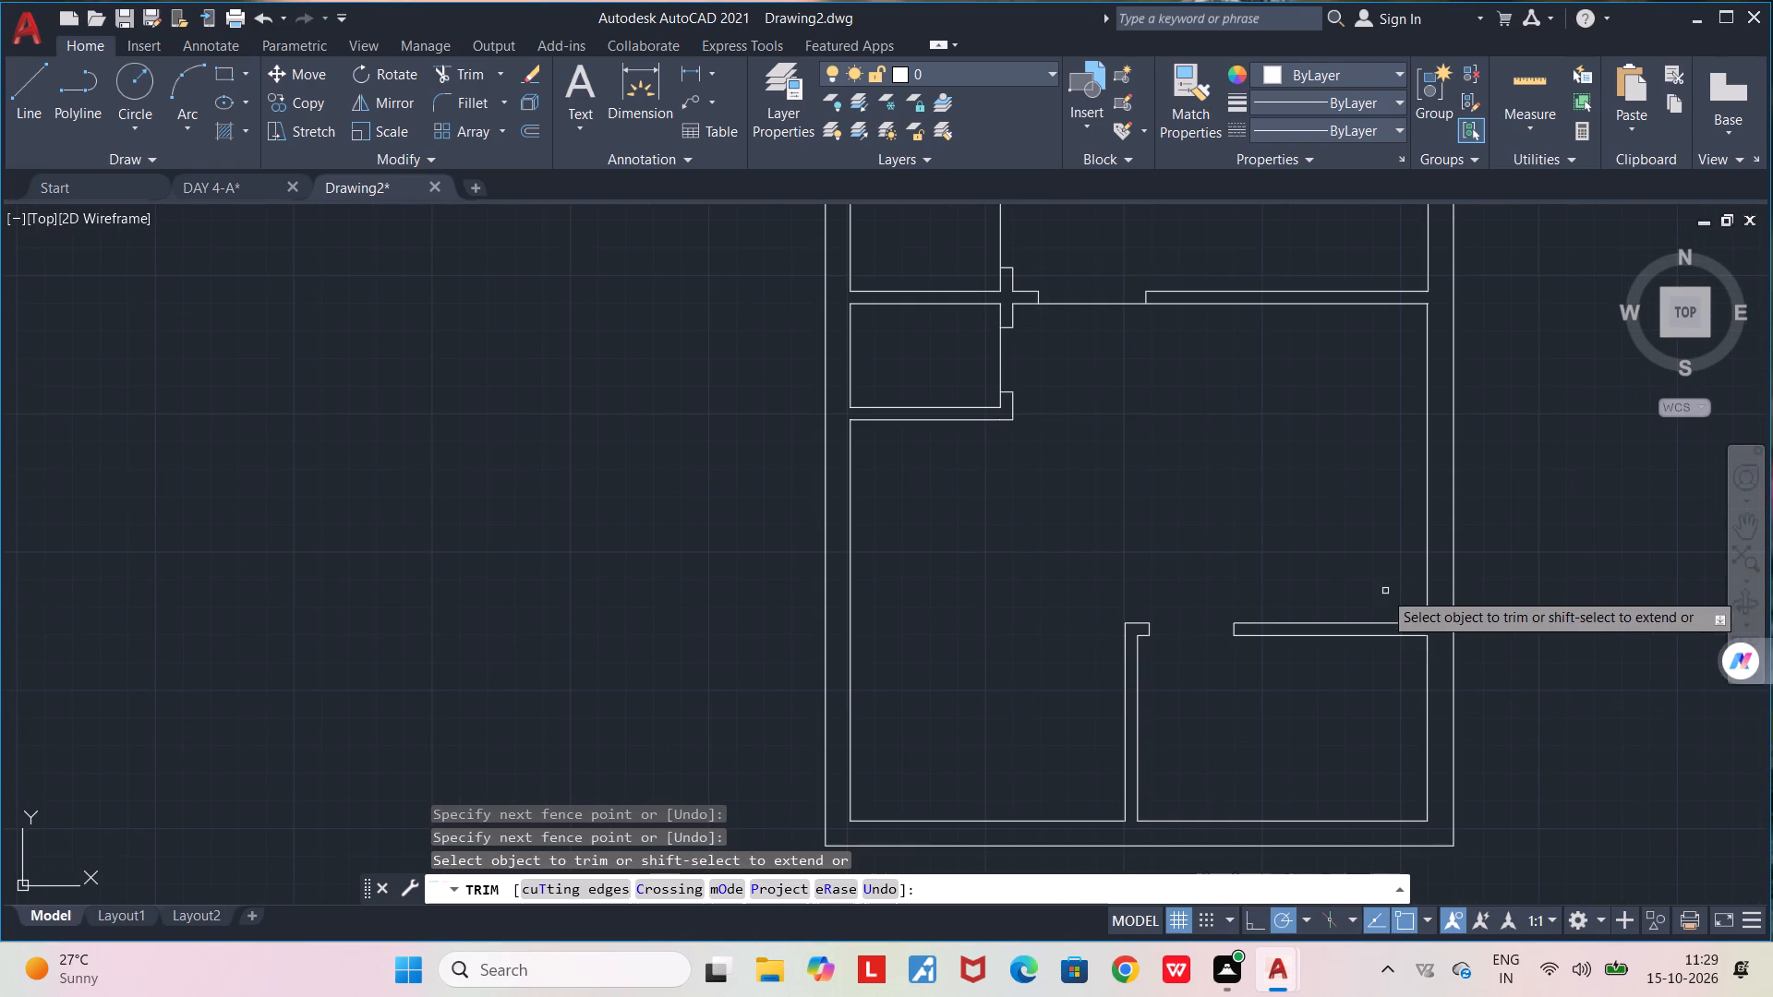
scroll(1221, 511, "down", 1)
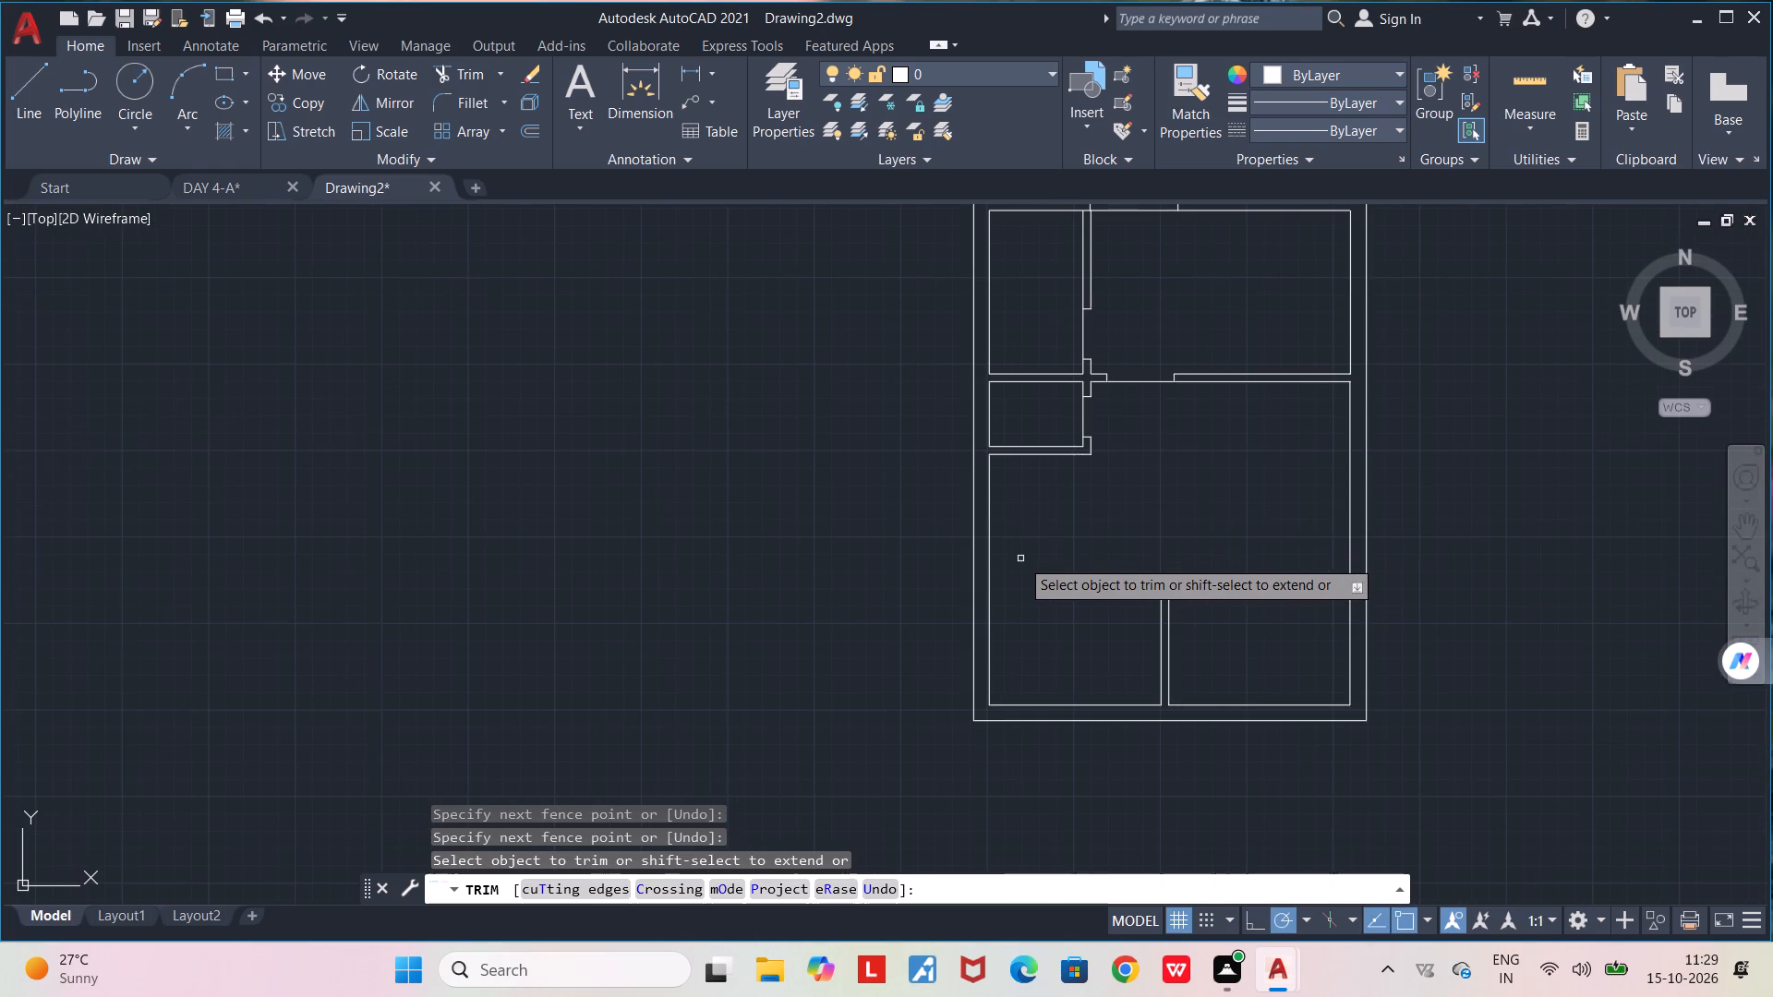
scroll(1020, 559, "up", 1)
scroll(1061, 739, "up", 2)
middle_click_drag(1055, 737, 1055, 679)
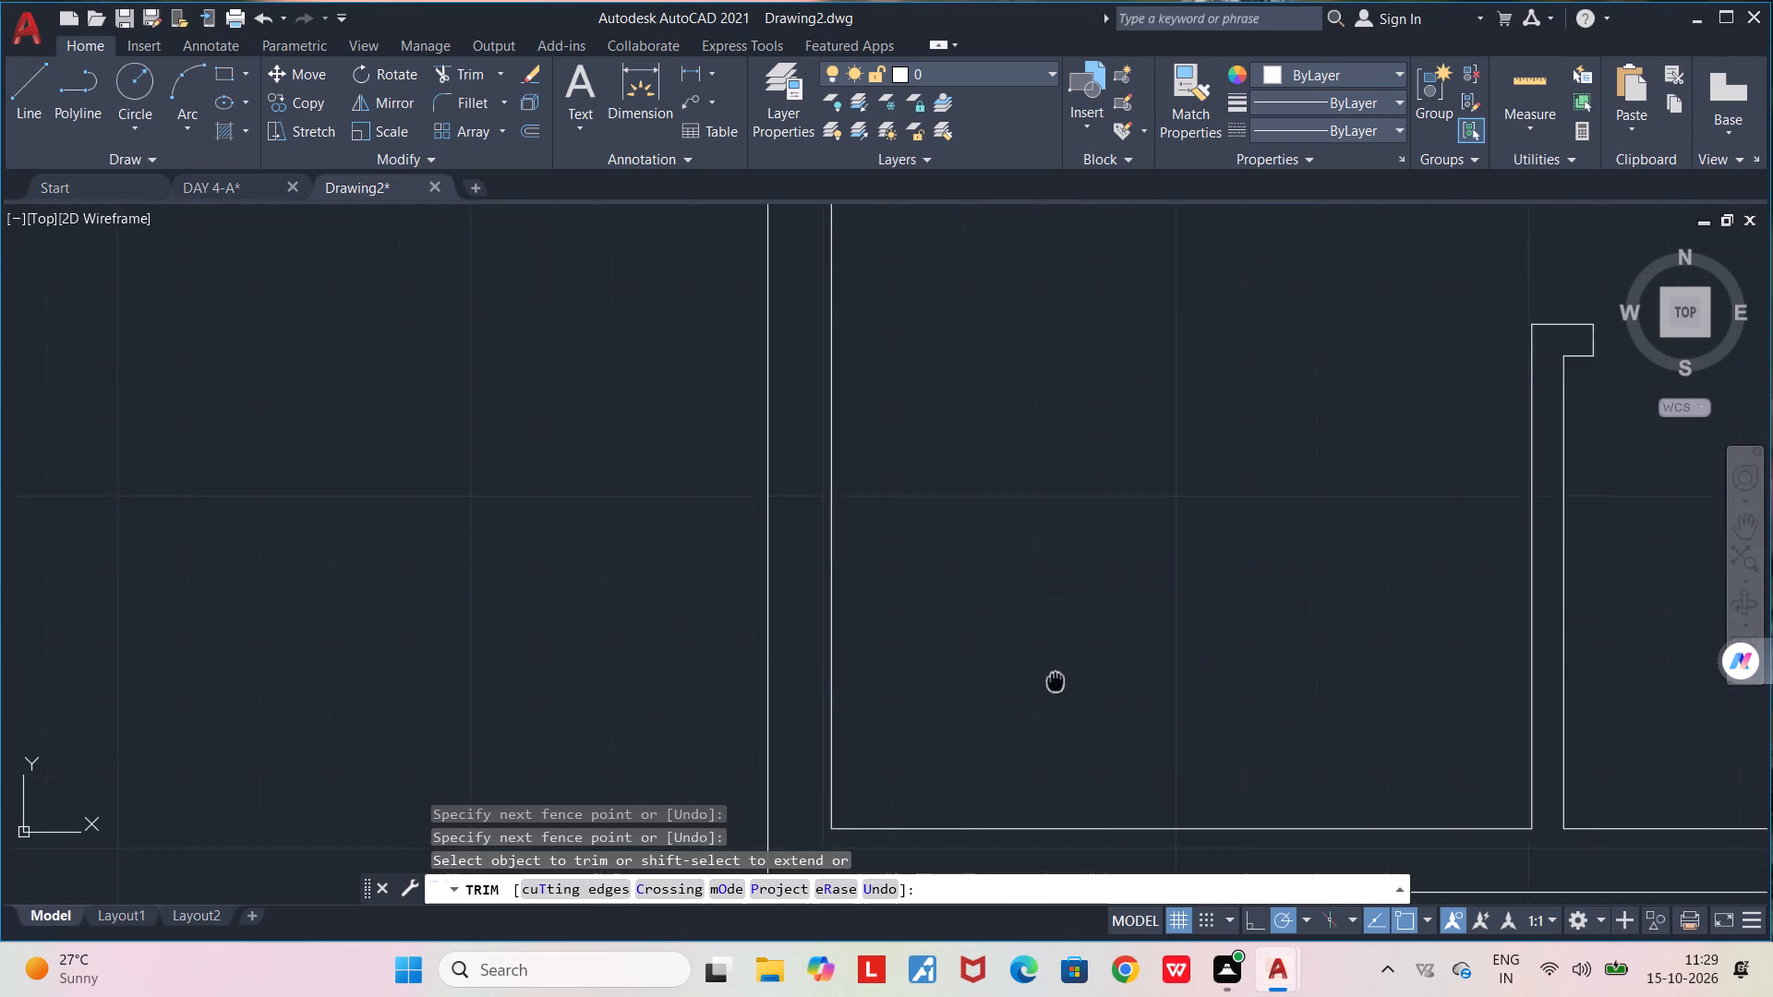
middle_click_drag(1055, 679, 1062, 633)
scroll(1062, 633, "down", 2)
key("space")
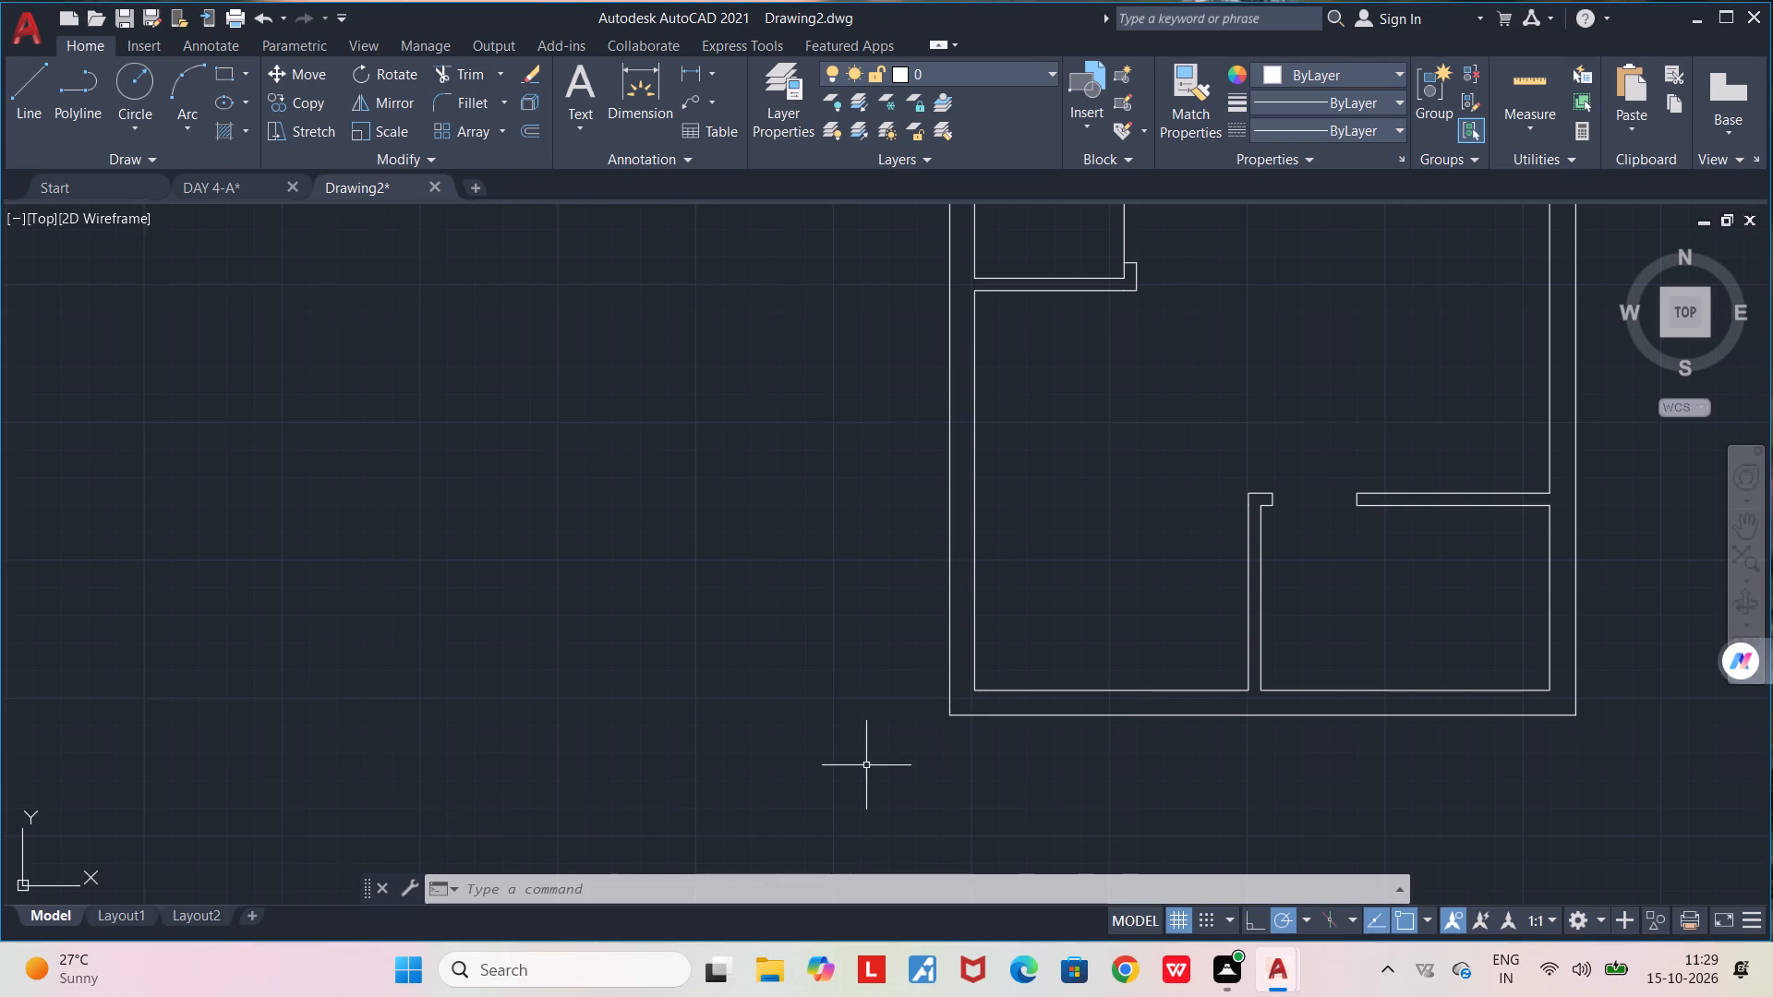
Draw a line across the lower horizontal partition's opening, joining the lower ends of its two jambs.
middle_click_drag(1111, 580, 764, 617)
scroll(764, 617, "down", 2)
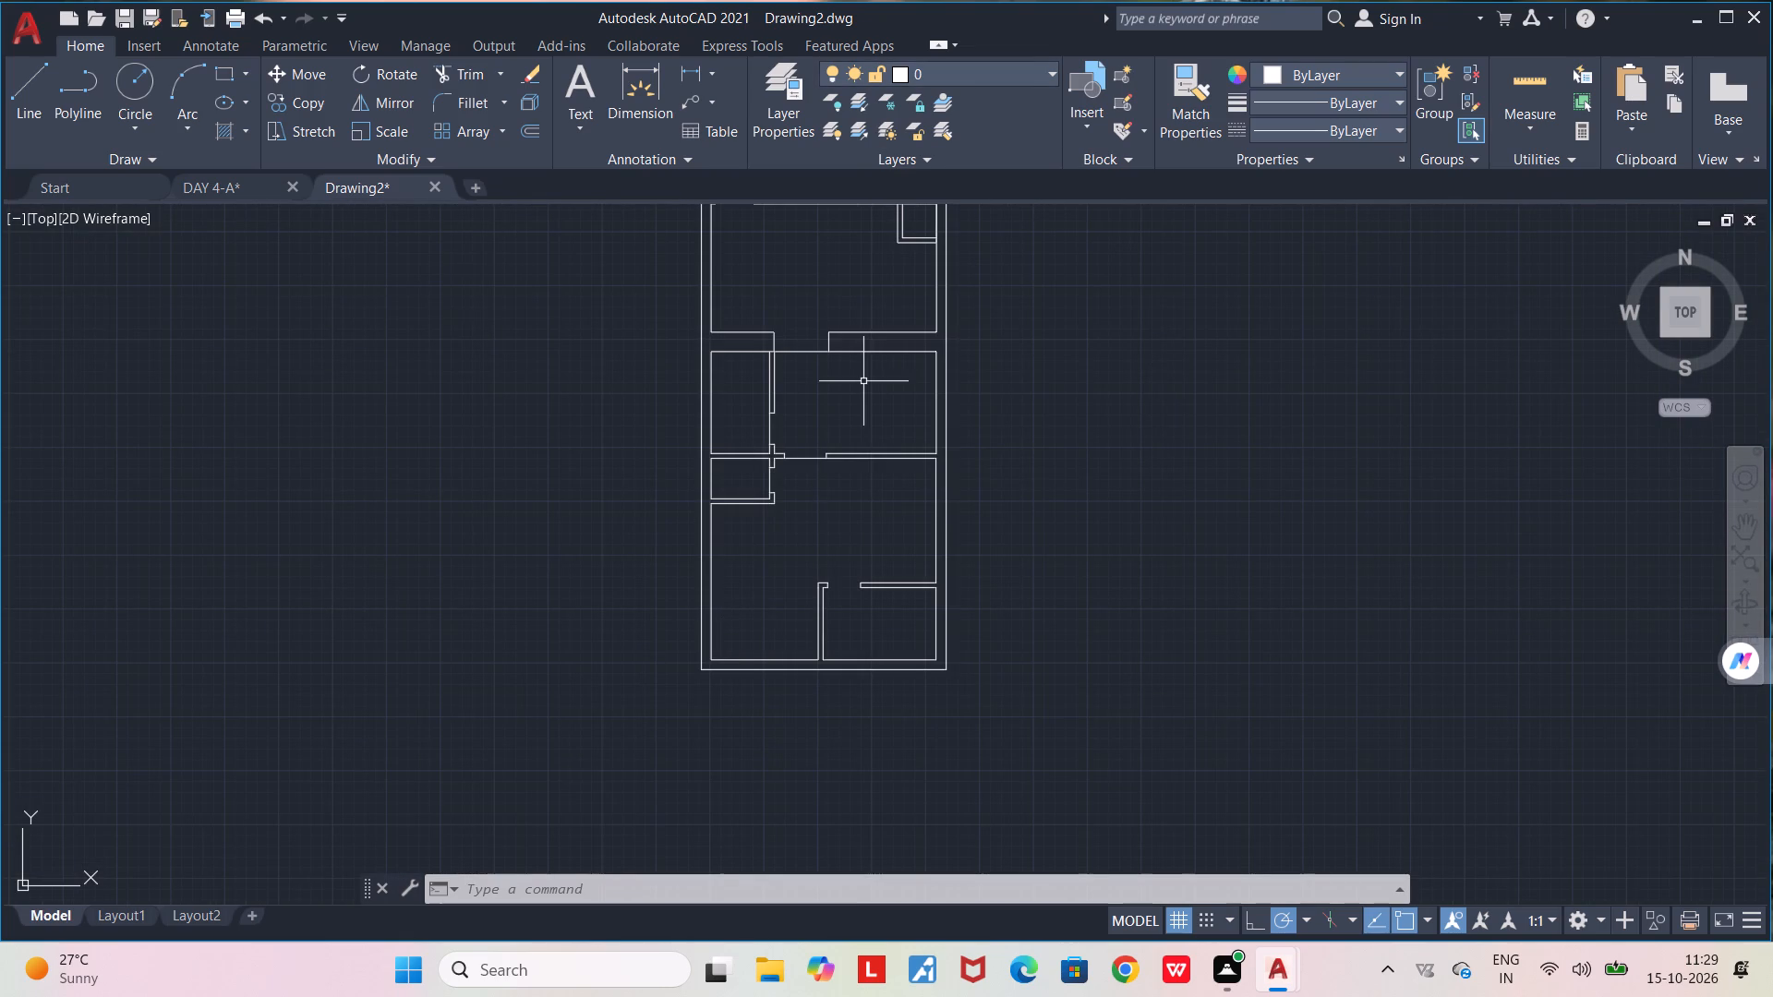
scroll(875, 603, "up", 3)
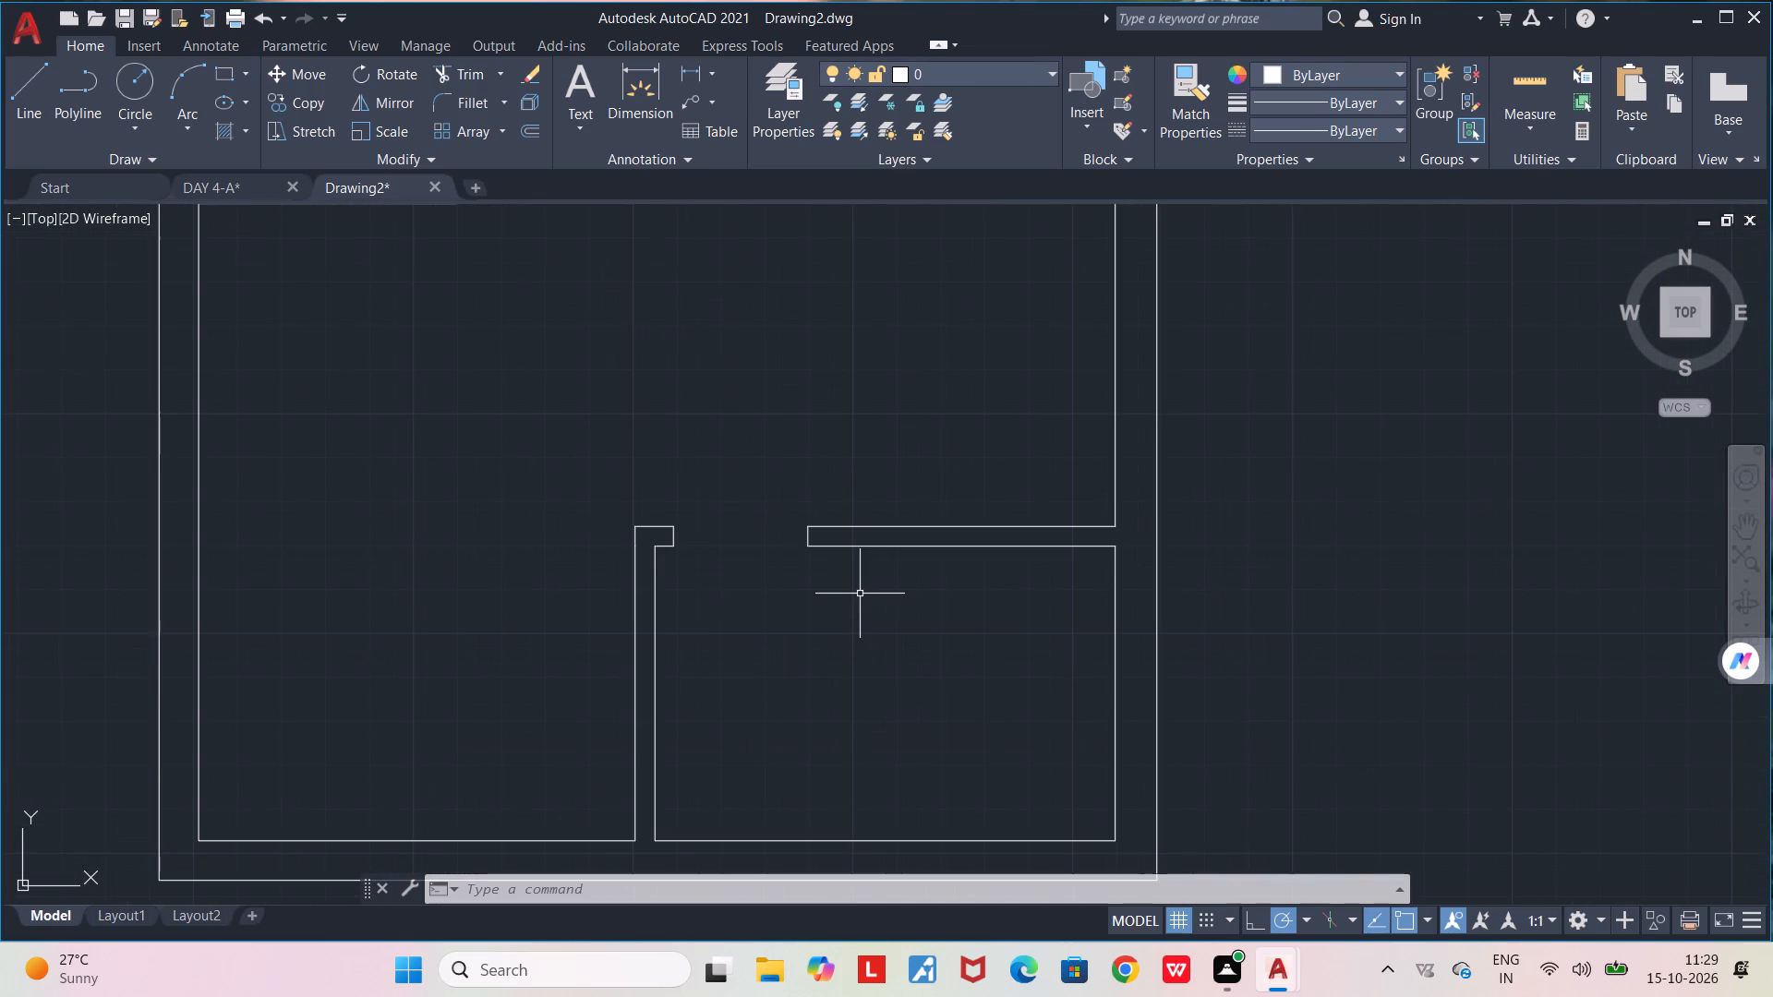
key("l")
key("Return")
scroll(701, 558, "up", 2)
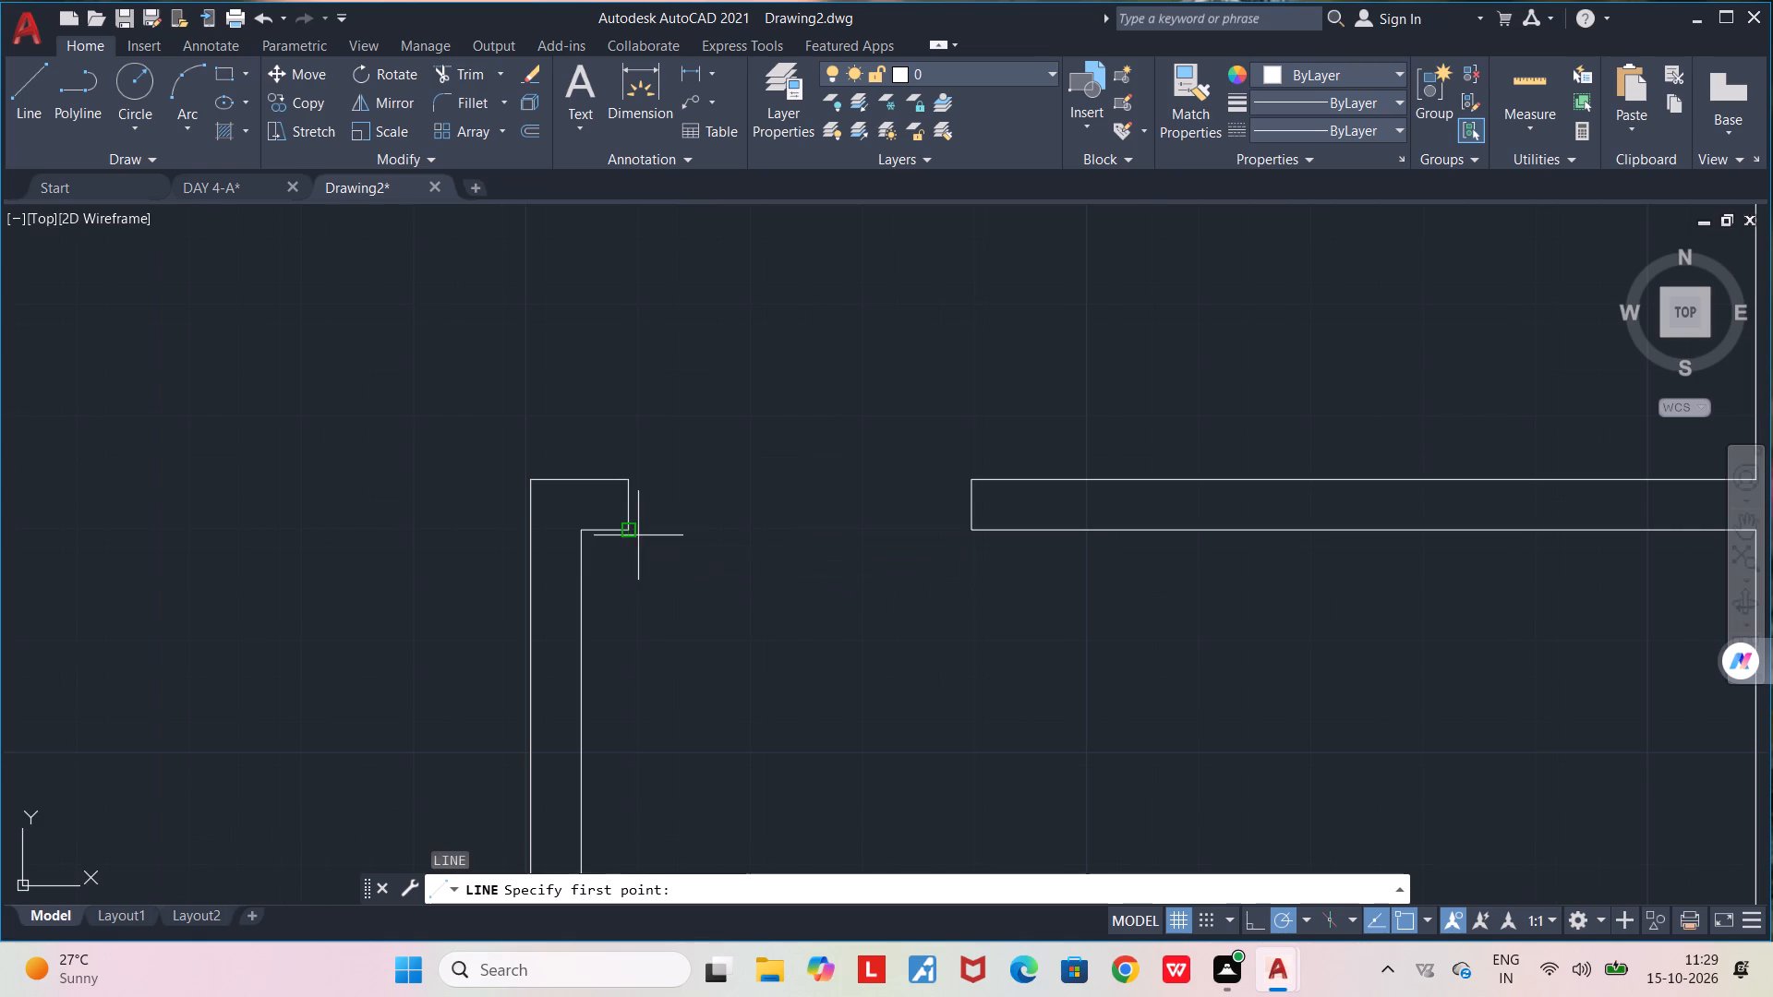
left_click(638, 535)
left_click(985, 529)
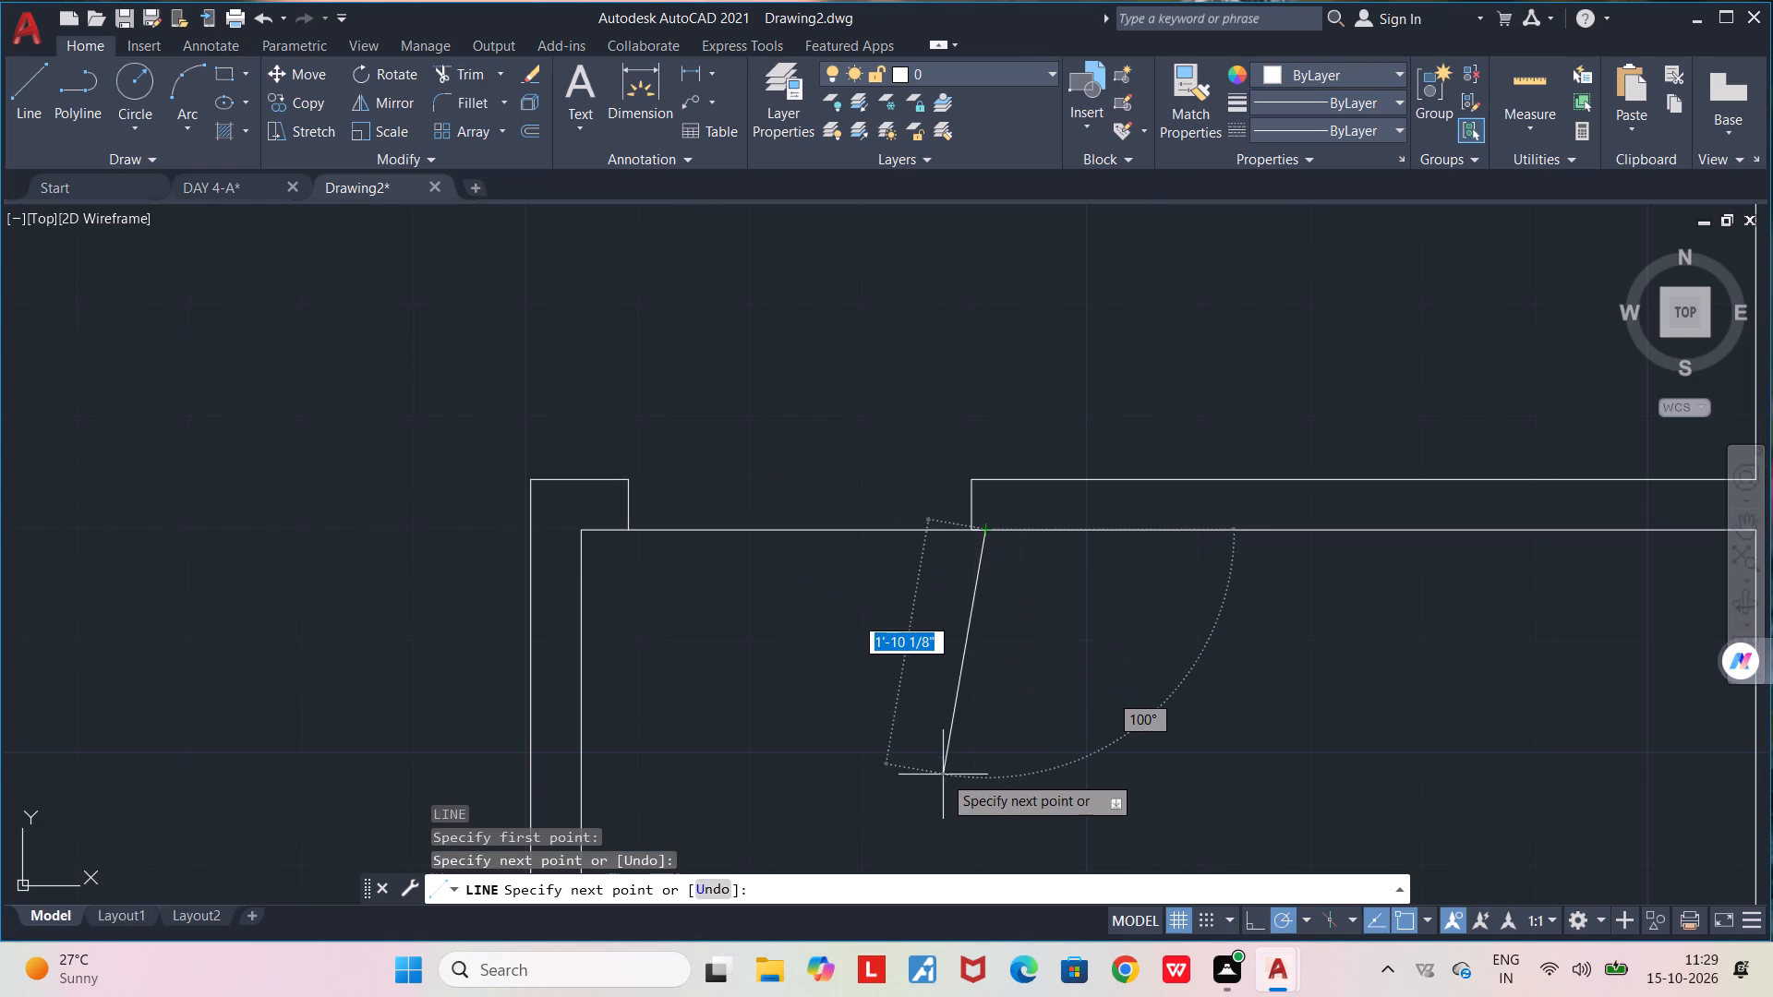
key("space")
scroll(985, 505, "up", 4)
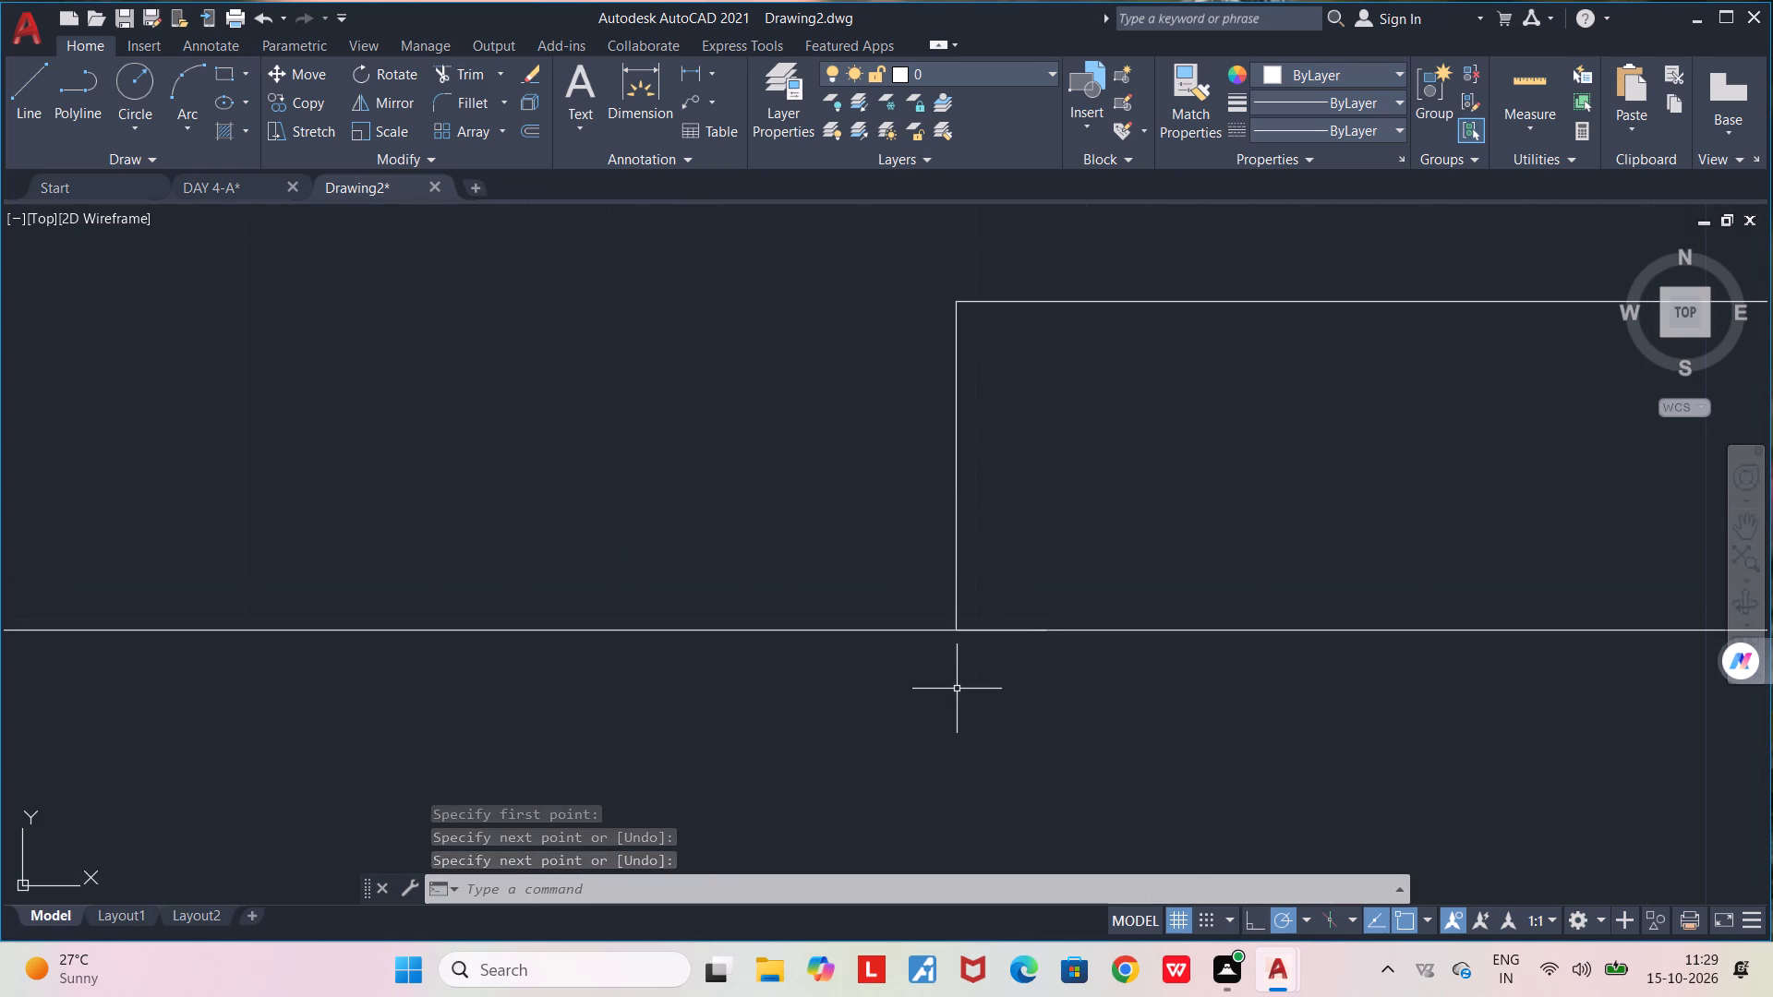
scroll(957, 689, "down", 3)
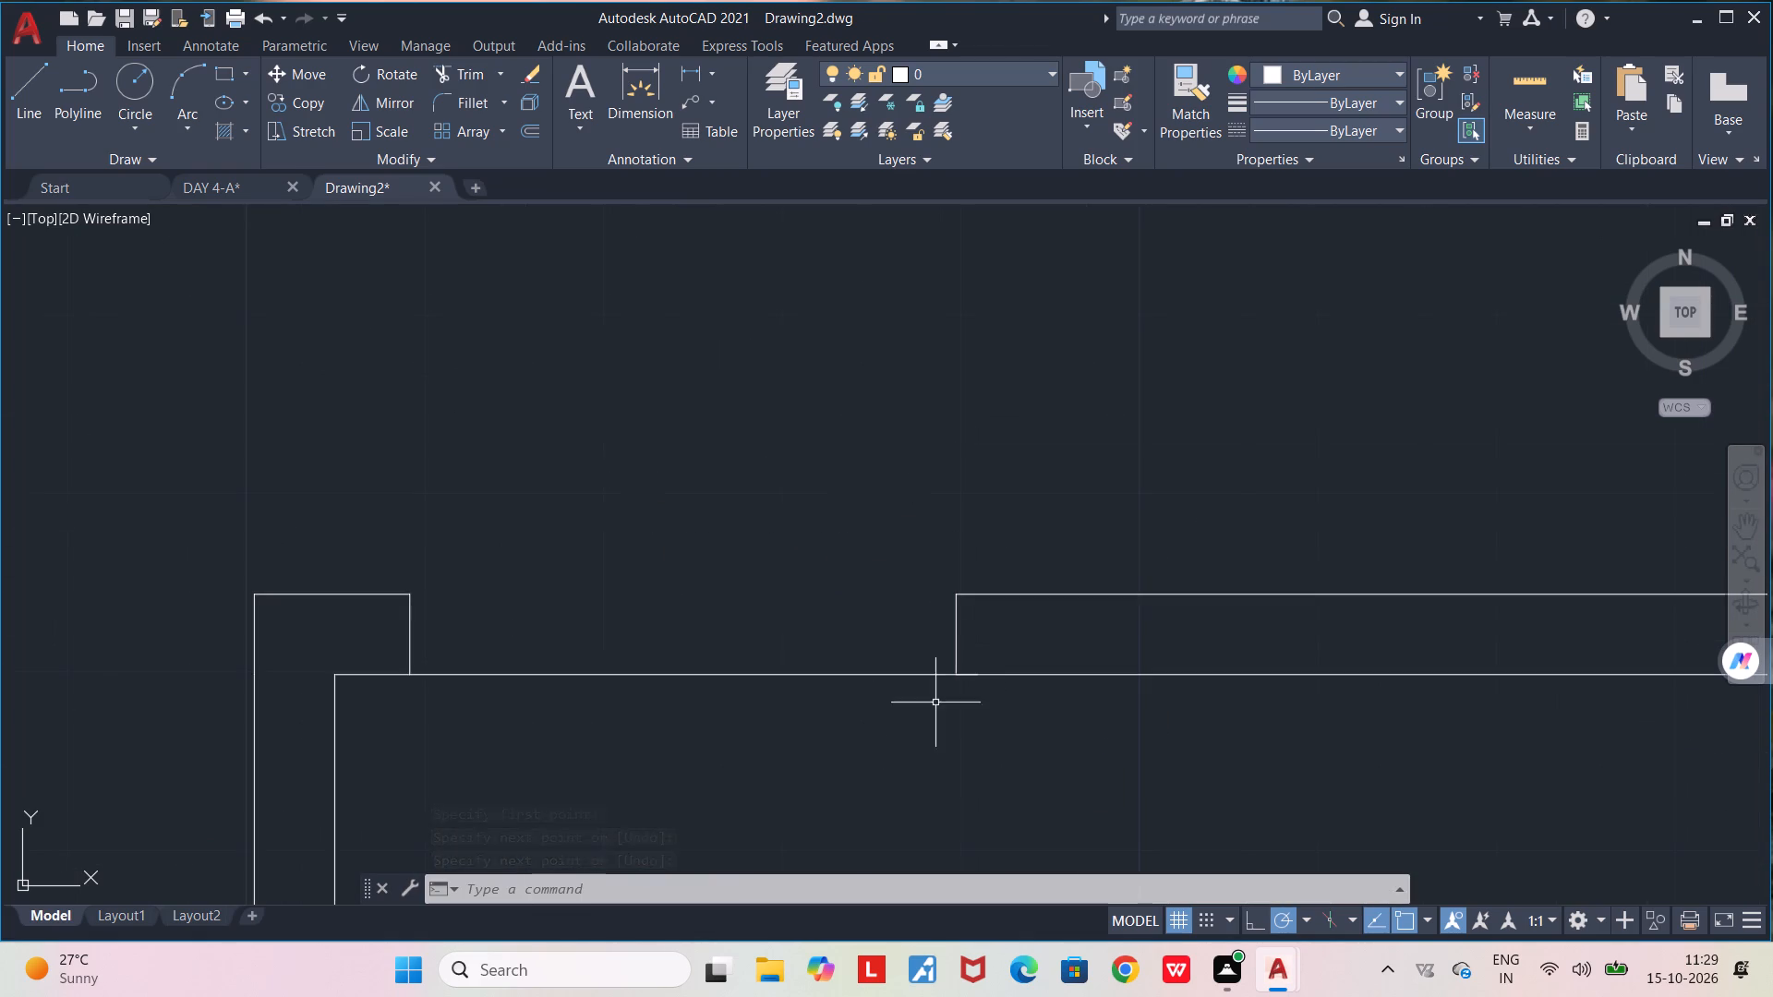
Add a multiline text label in the lower-right room reading KITCHEN, with 8'9"X4'0" on the second line.
middle_click_drag(901, 690, 1136, 473)
scroll(1136, 473, "down", 3)
middle_click_drag(1116, 552, 1044, 508)
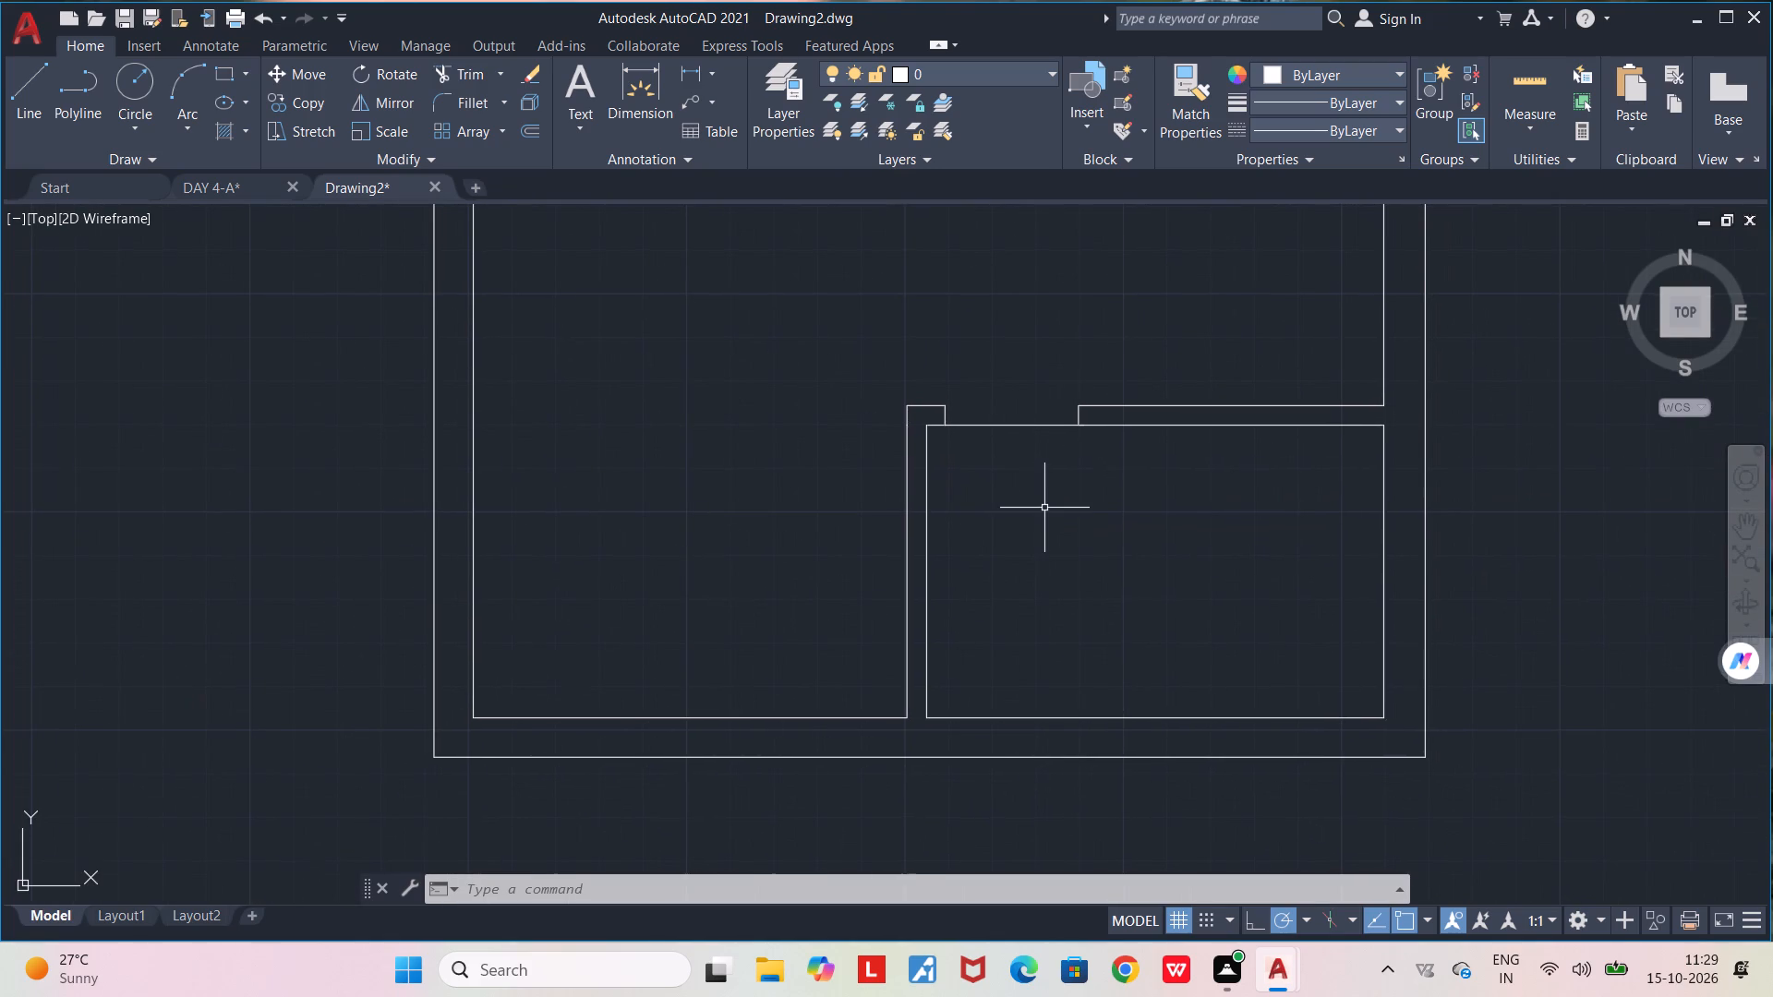
scroll(1044, 508, "up", 1)
middle_click_drag(1051, 530, 686, 535)
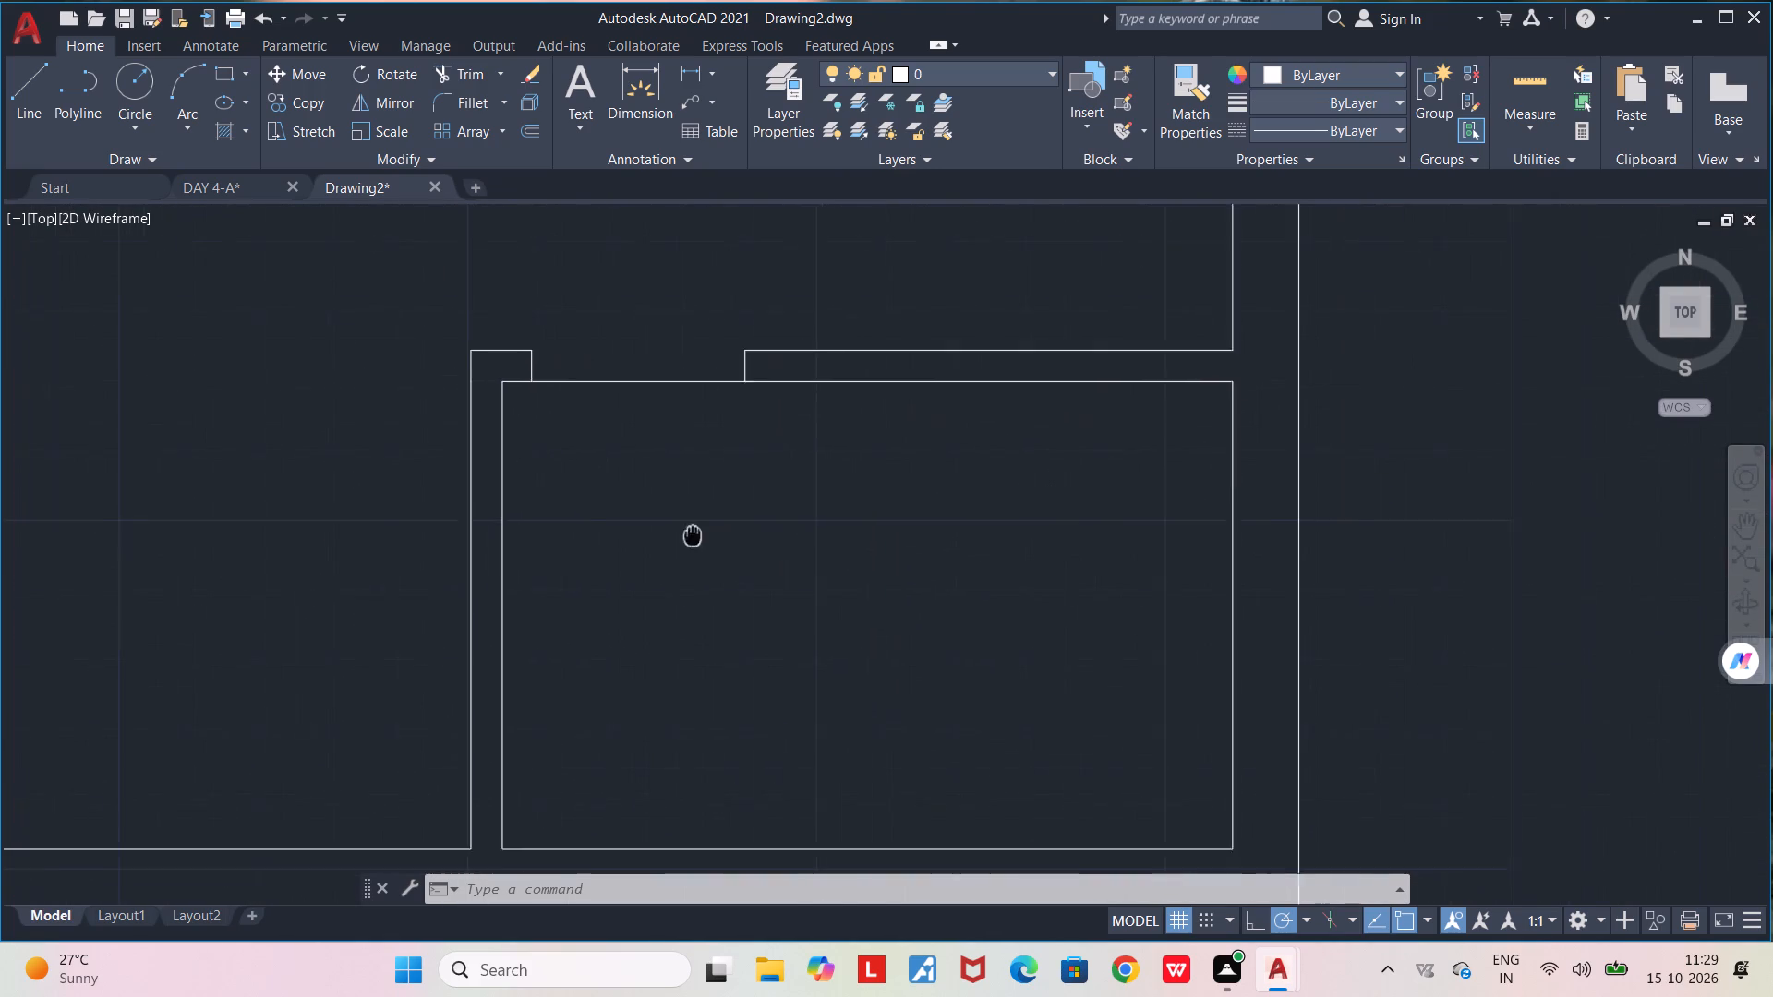
middle_click_drag(686, 535, 677, 535)
left_click(575, 62)
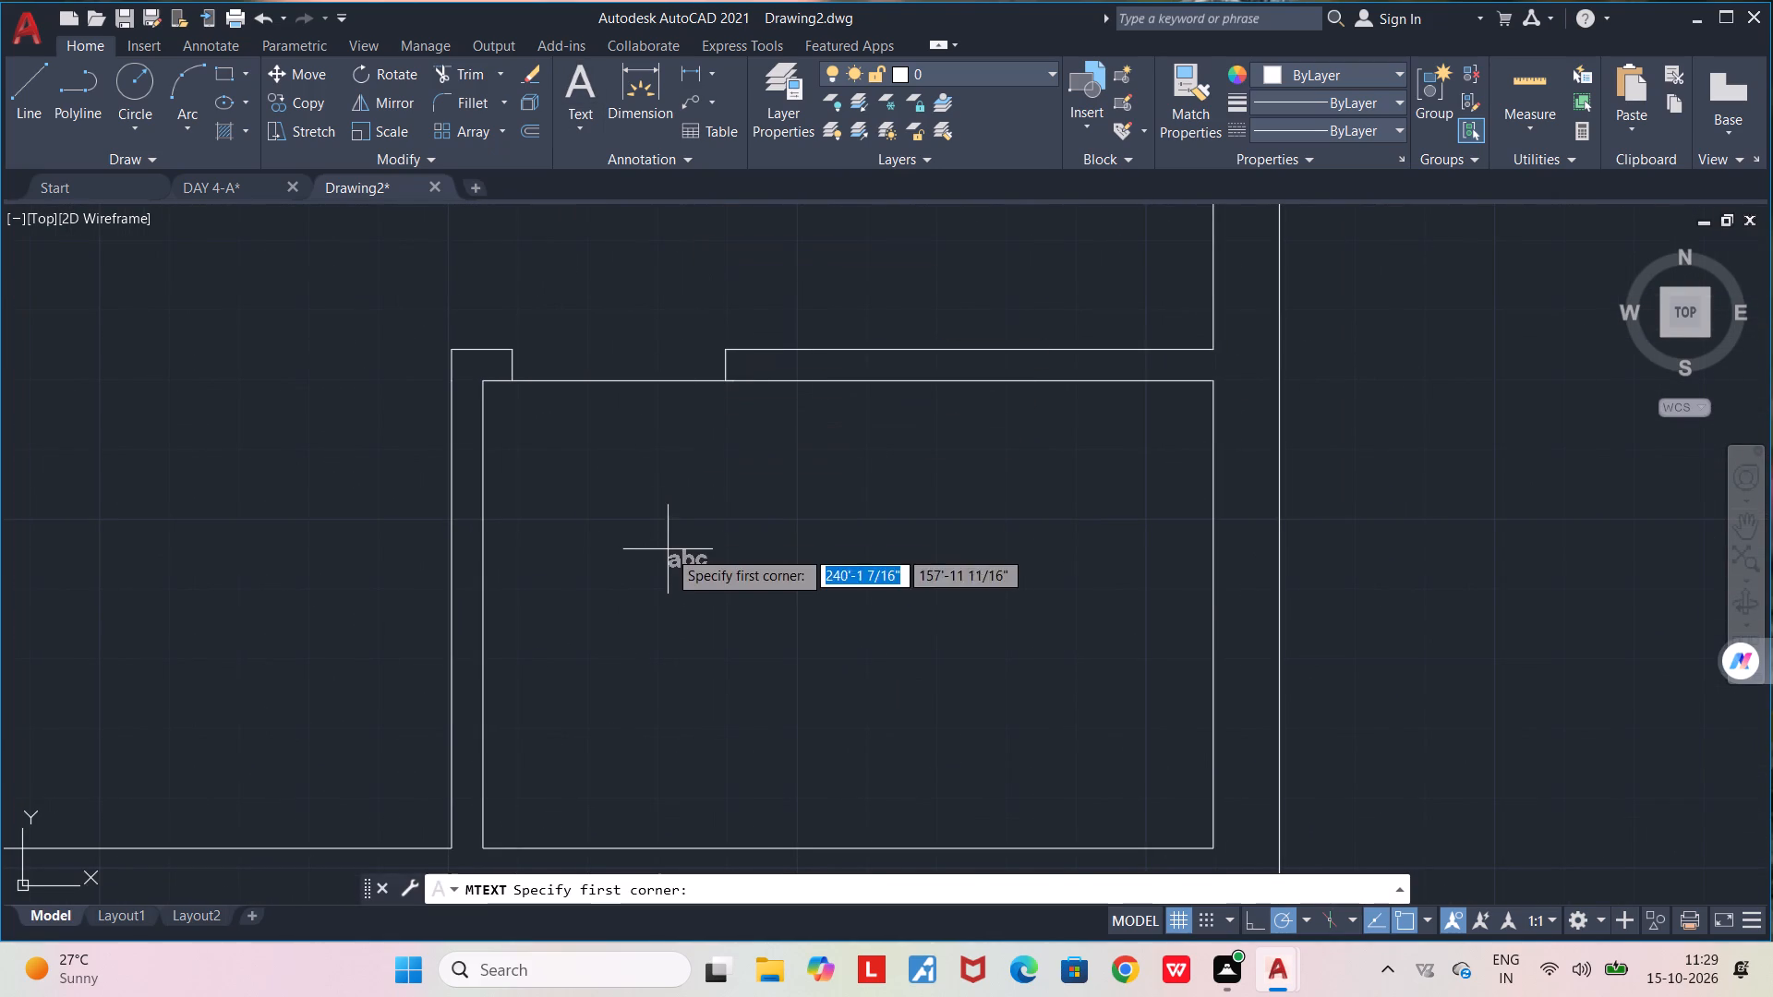
left_click(667, 544)
left_click(868, 571)
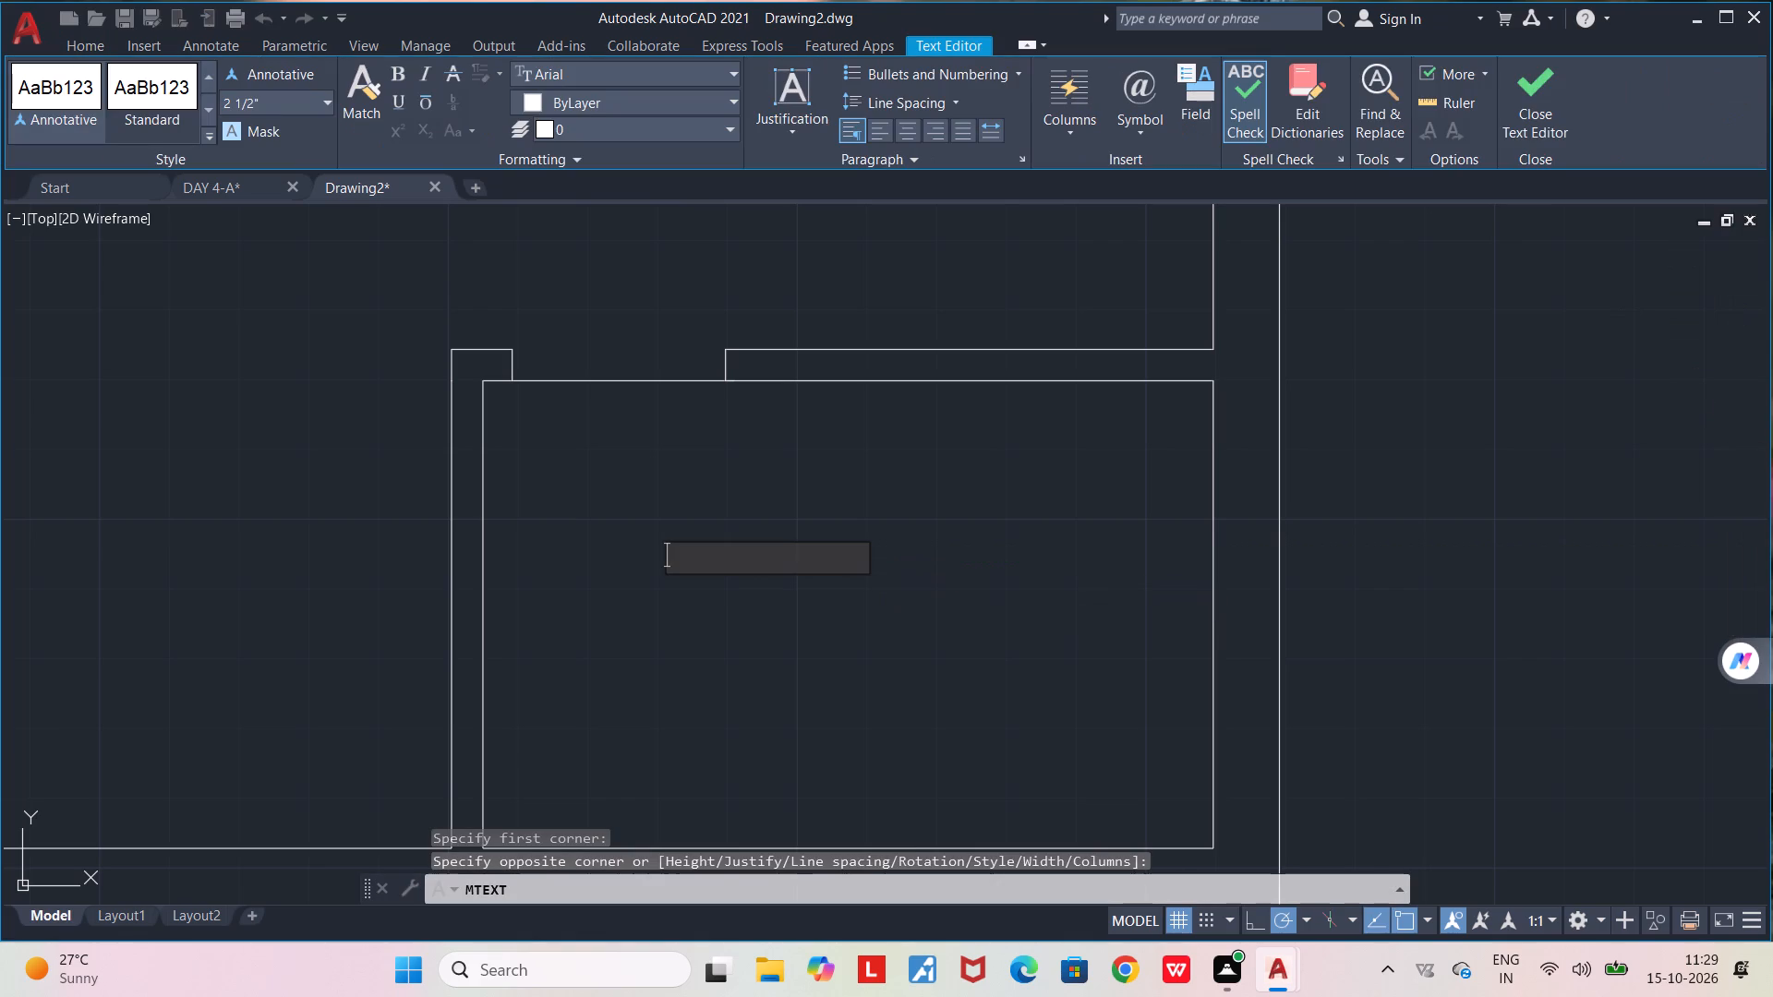
type("KIT")
type("CHEN")
key("space")
key("Return")
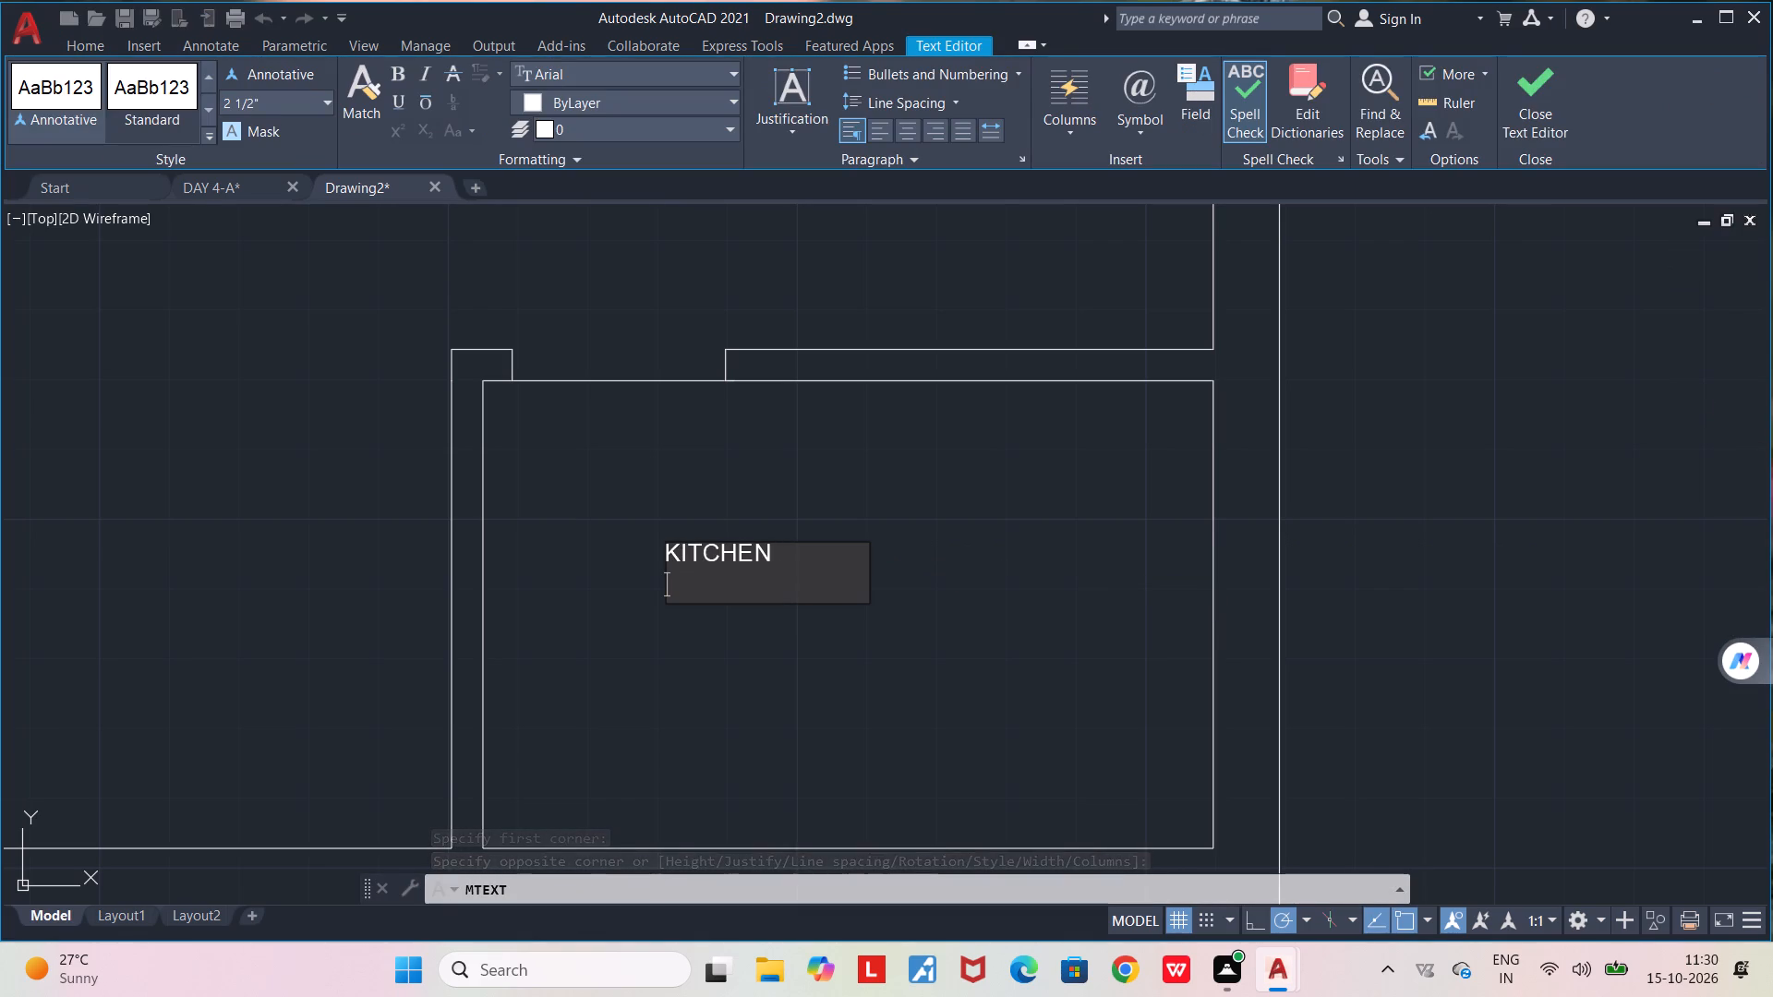
type("8'9\"-")
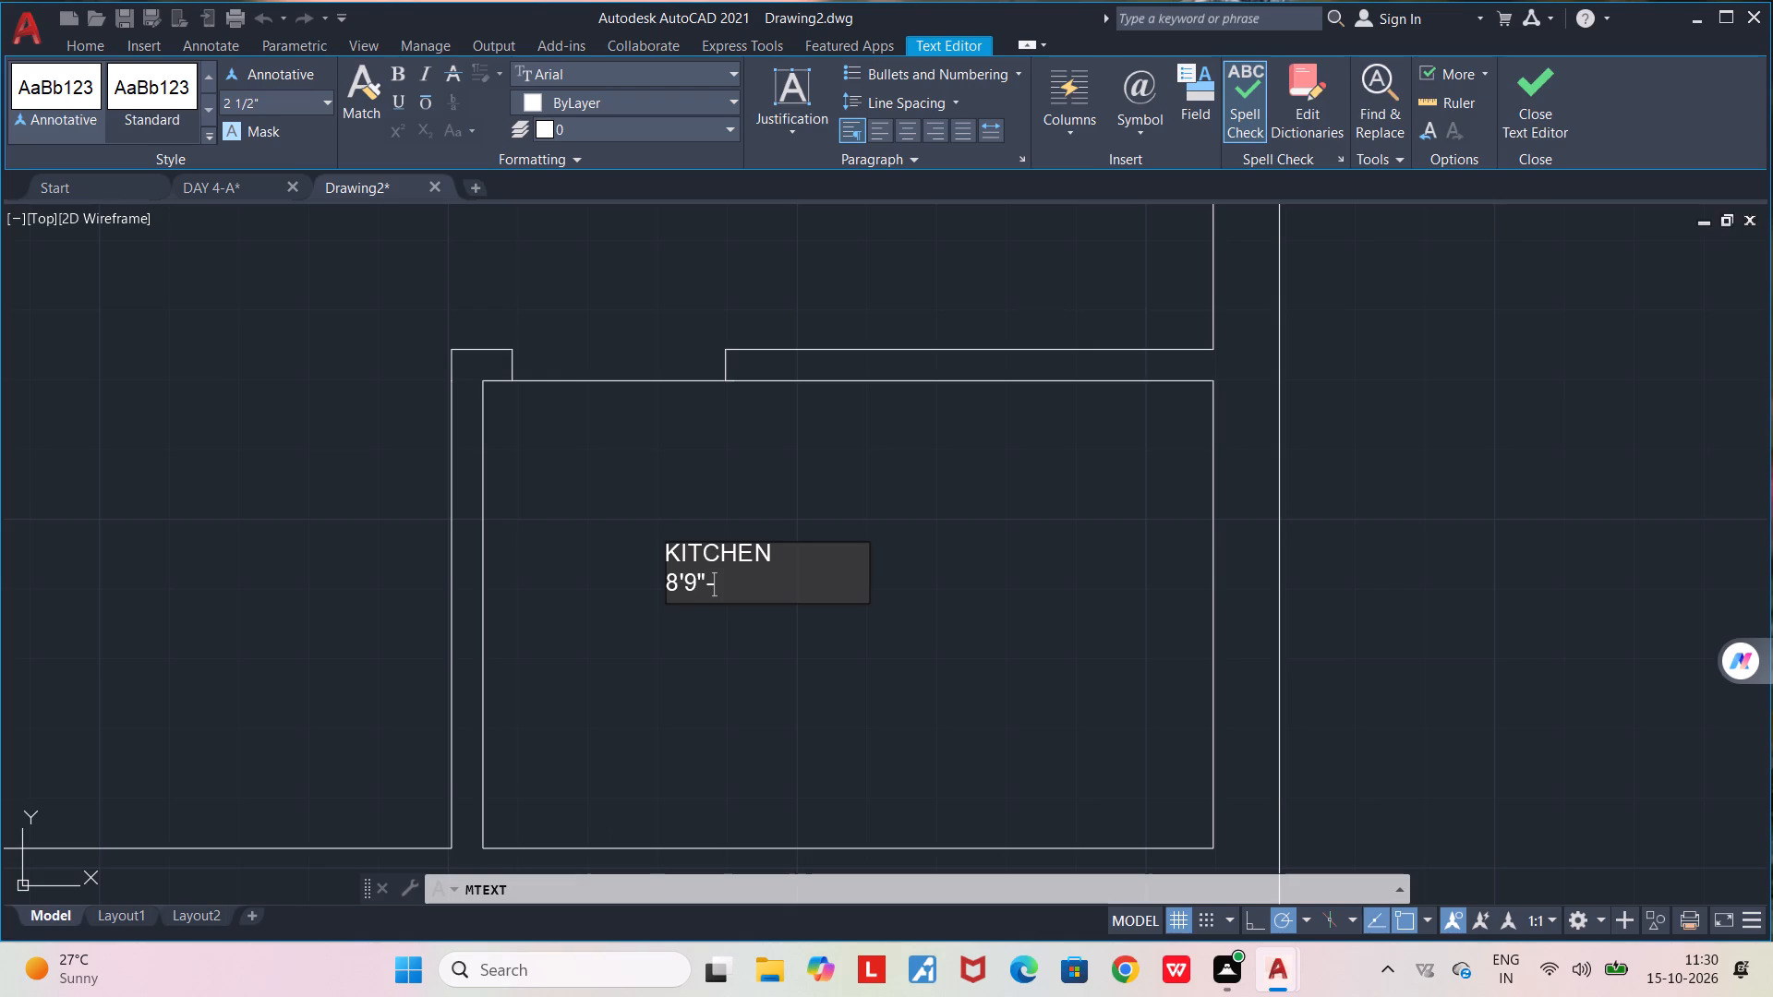
key("BackSpace")
key("x")
type("4'0\"")
left_click(744, 685)
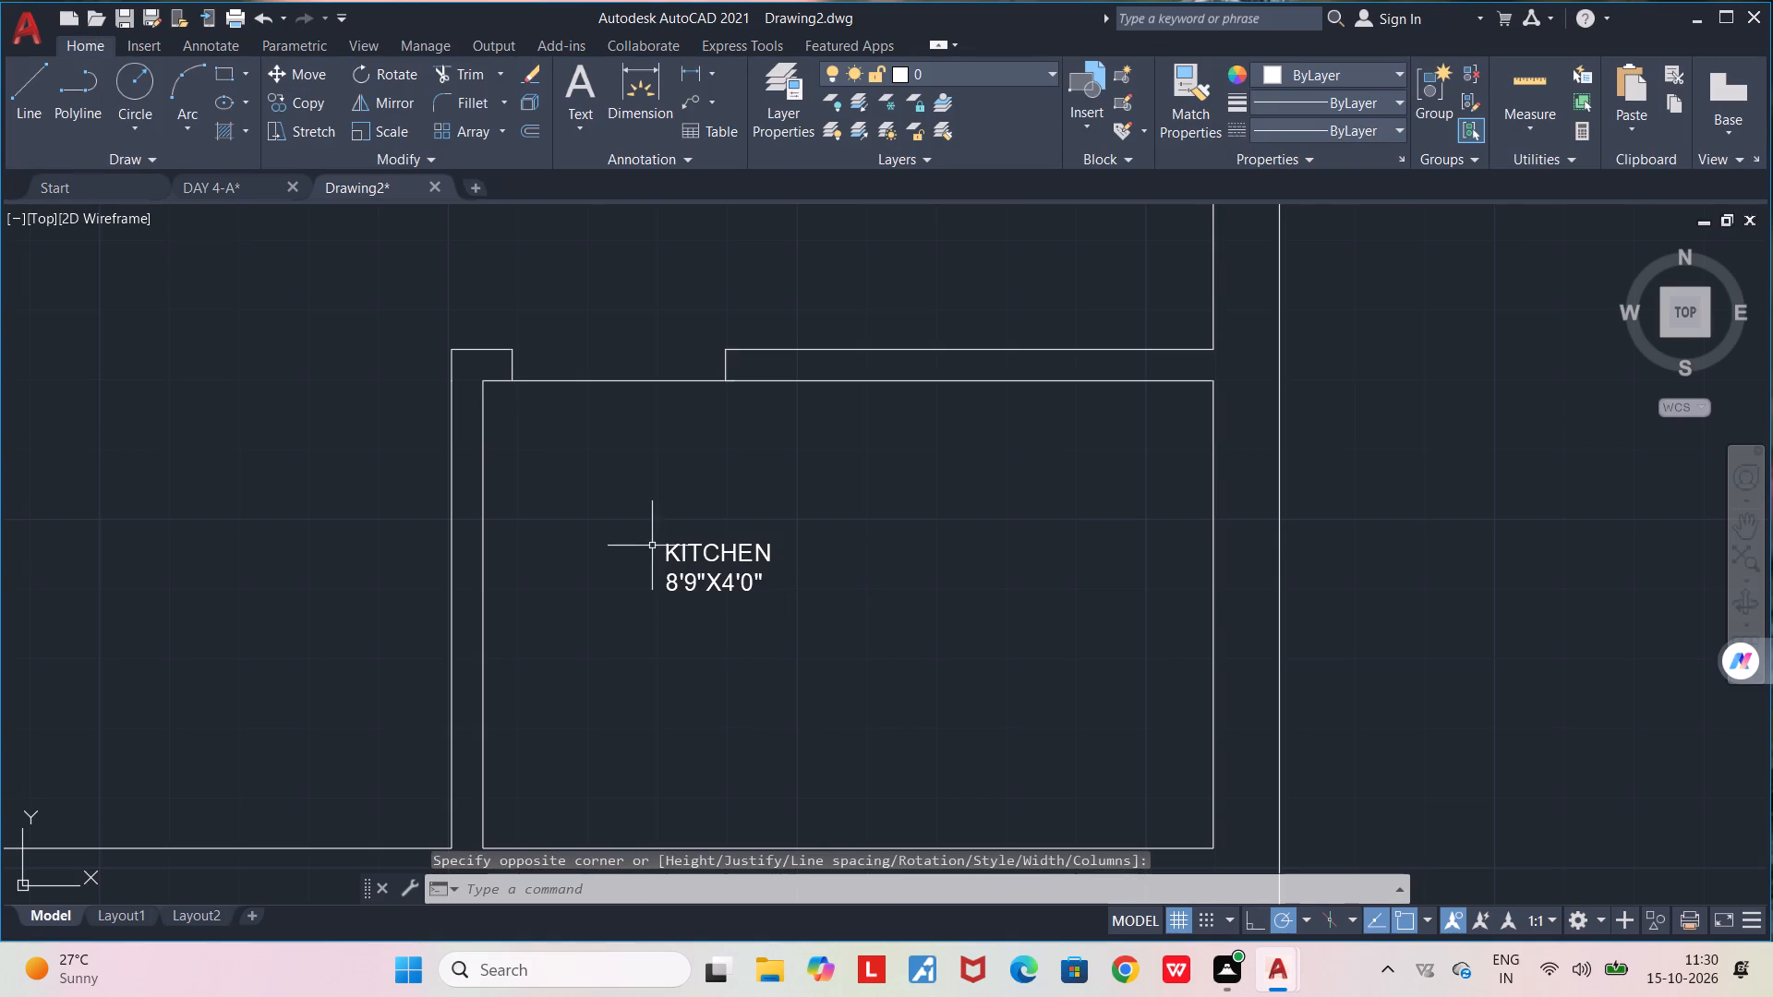
Add a multiline text label in the large room above the kitchen reading COURTYARD, with 13'0"X8'10" on the second line.
scroll(652, 546, "down", 3)
middle_click_drag(650, 545, 746, 685)
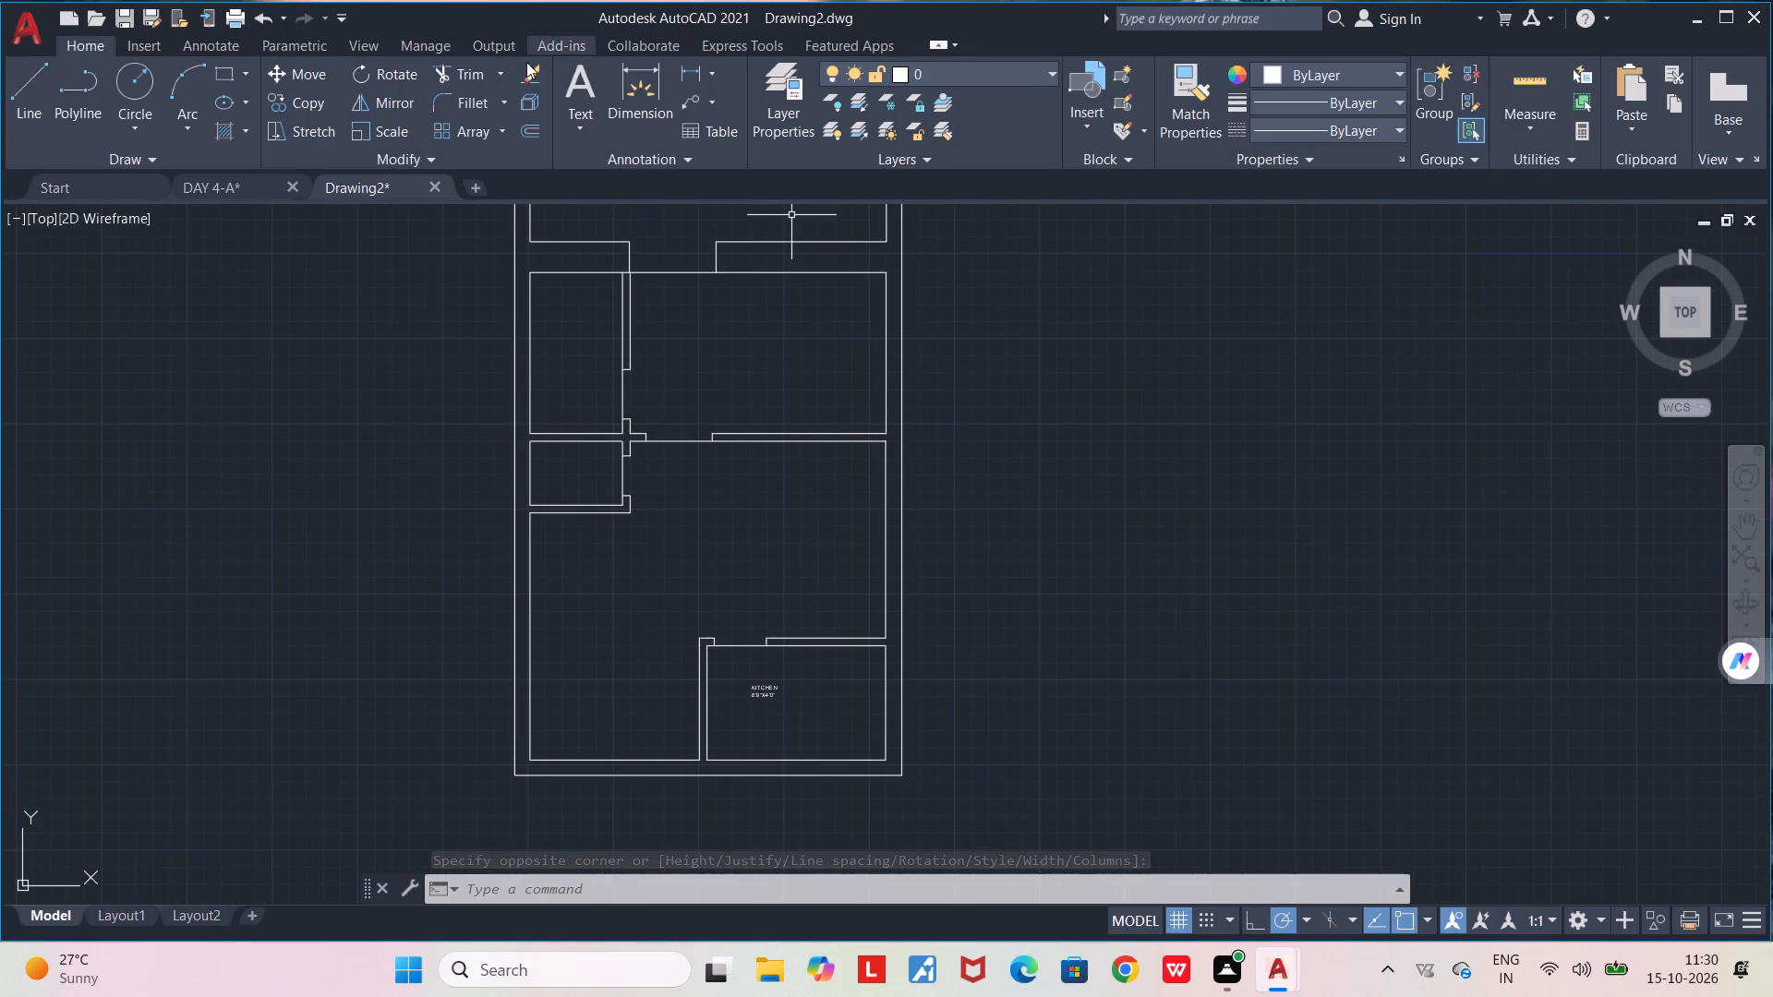
left_click(568, 89)
scroll(744, 524, "up", 2)
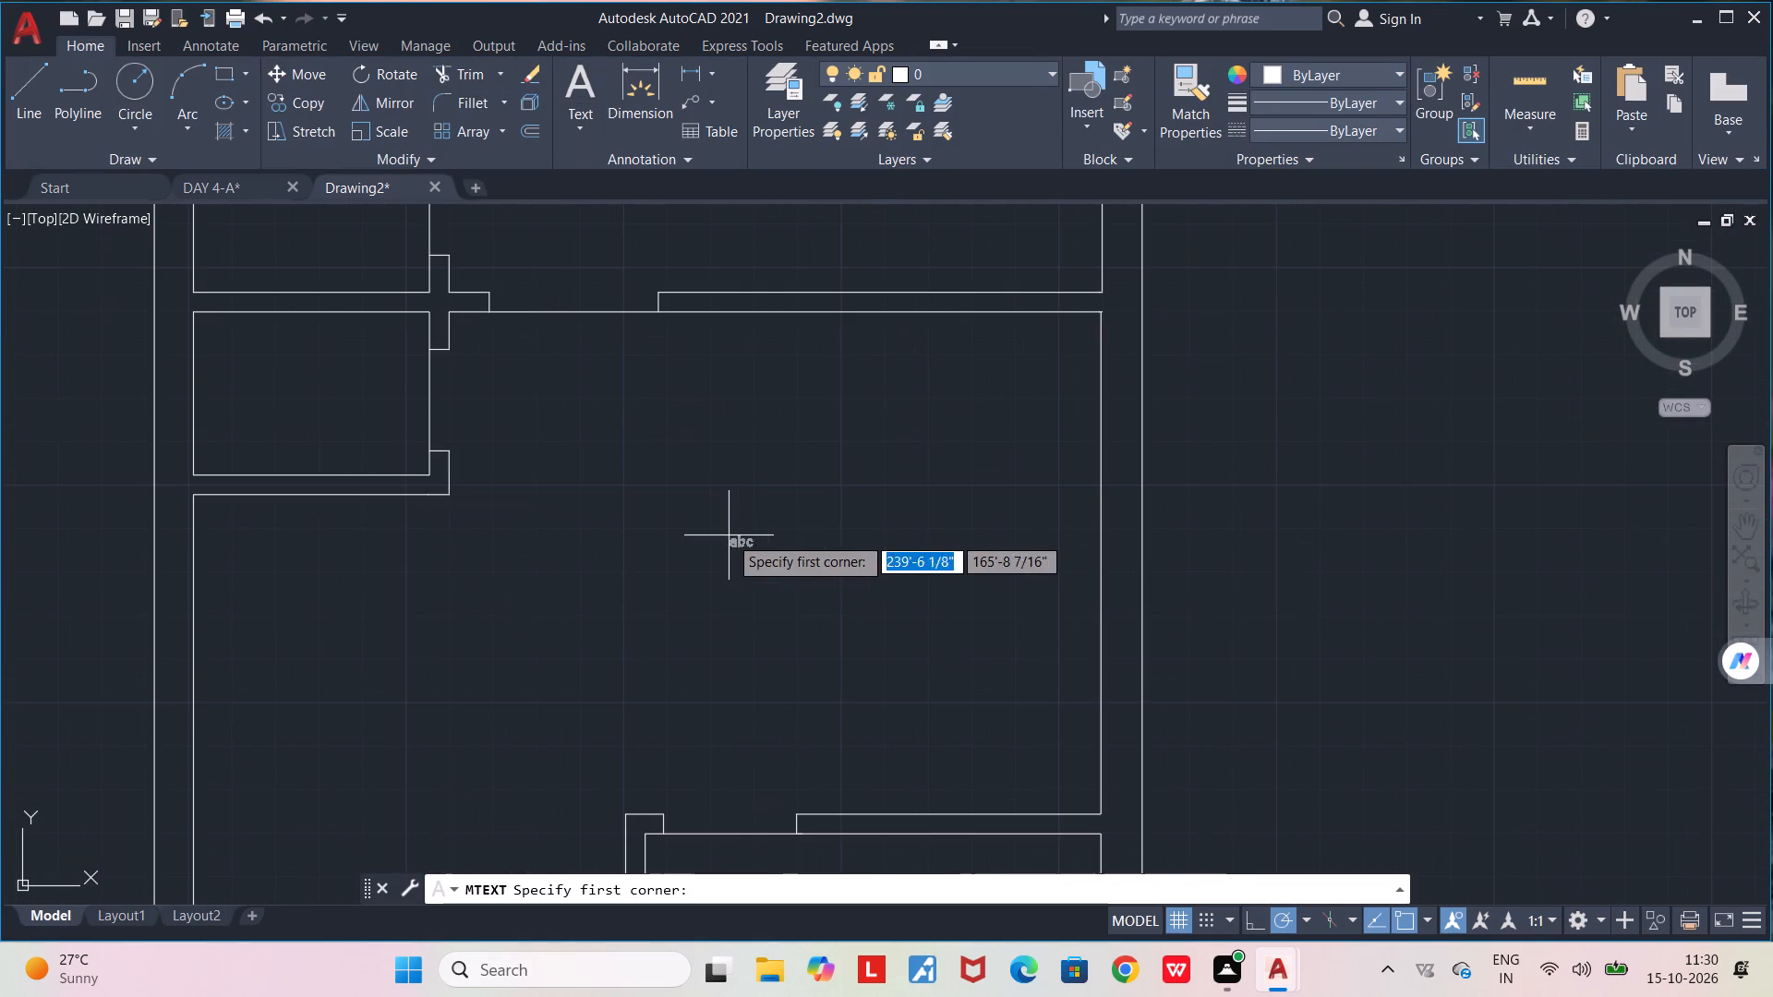
left_click(729, 535)
left_click(828, 572)
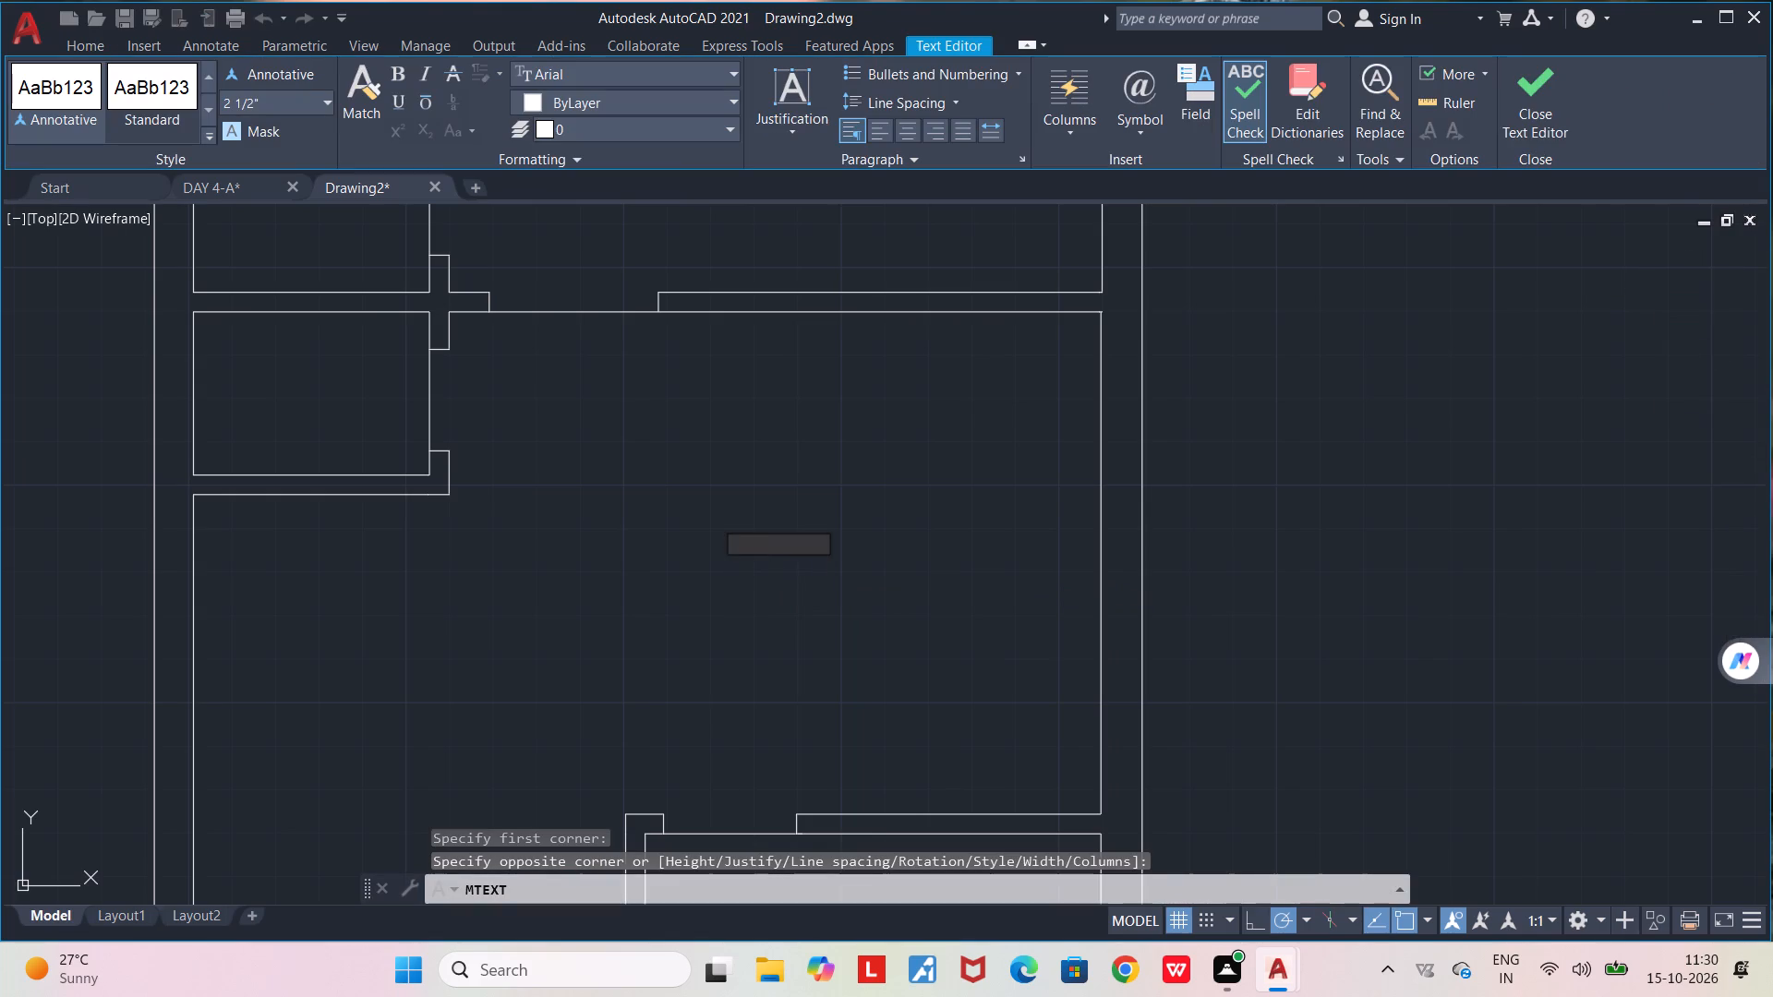
type("VE")
key("r")
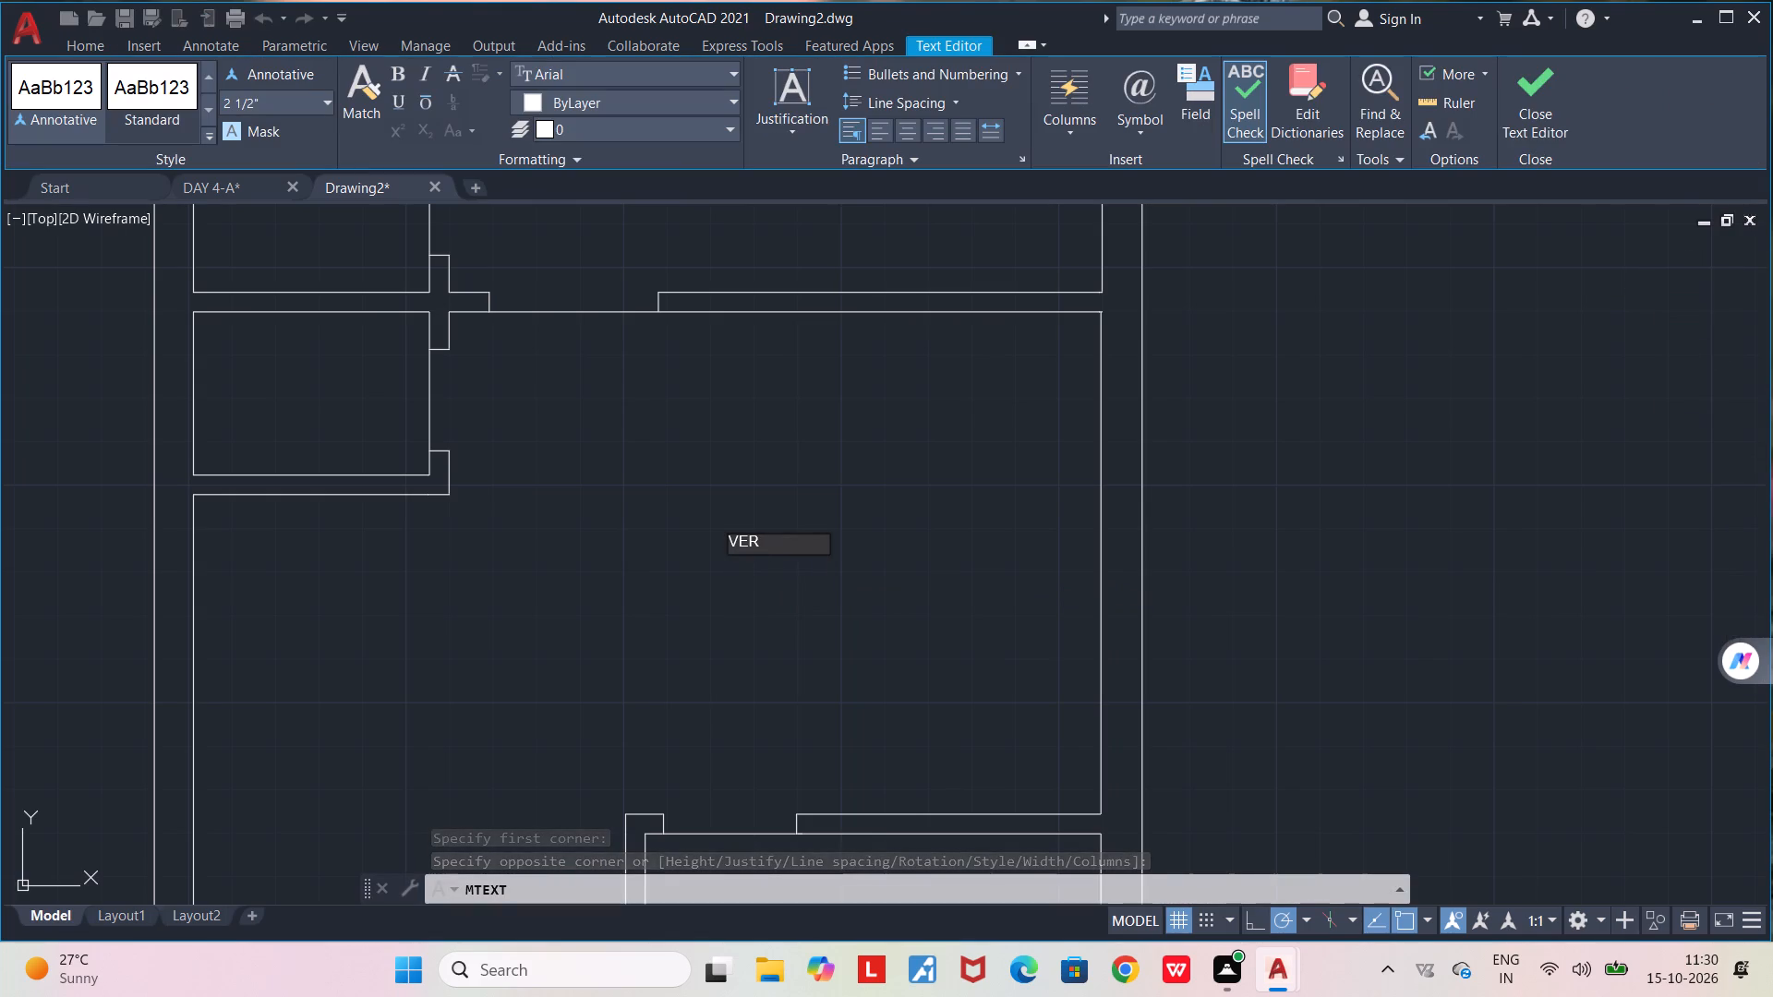
key("BackSpace")
key("BackSpace")
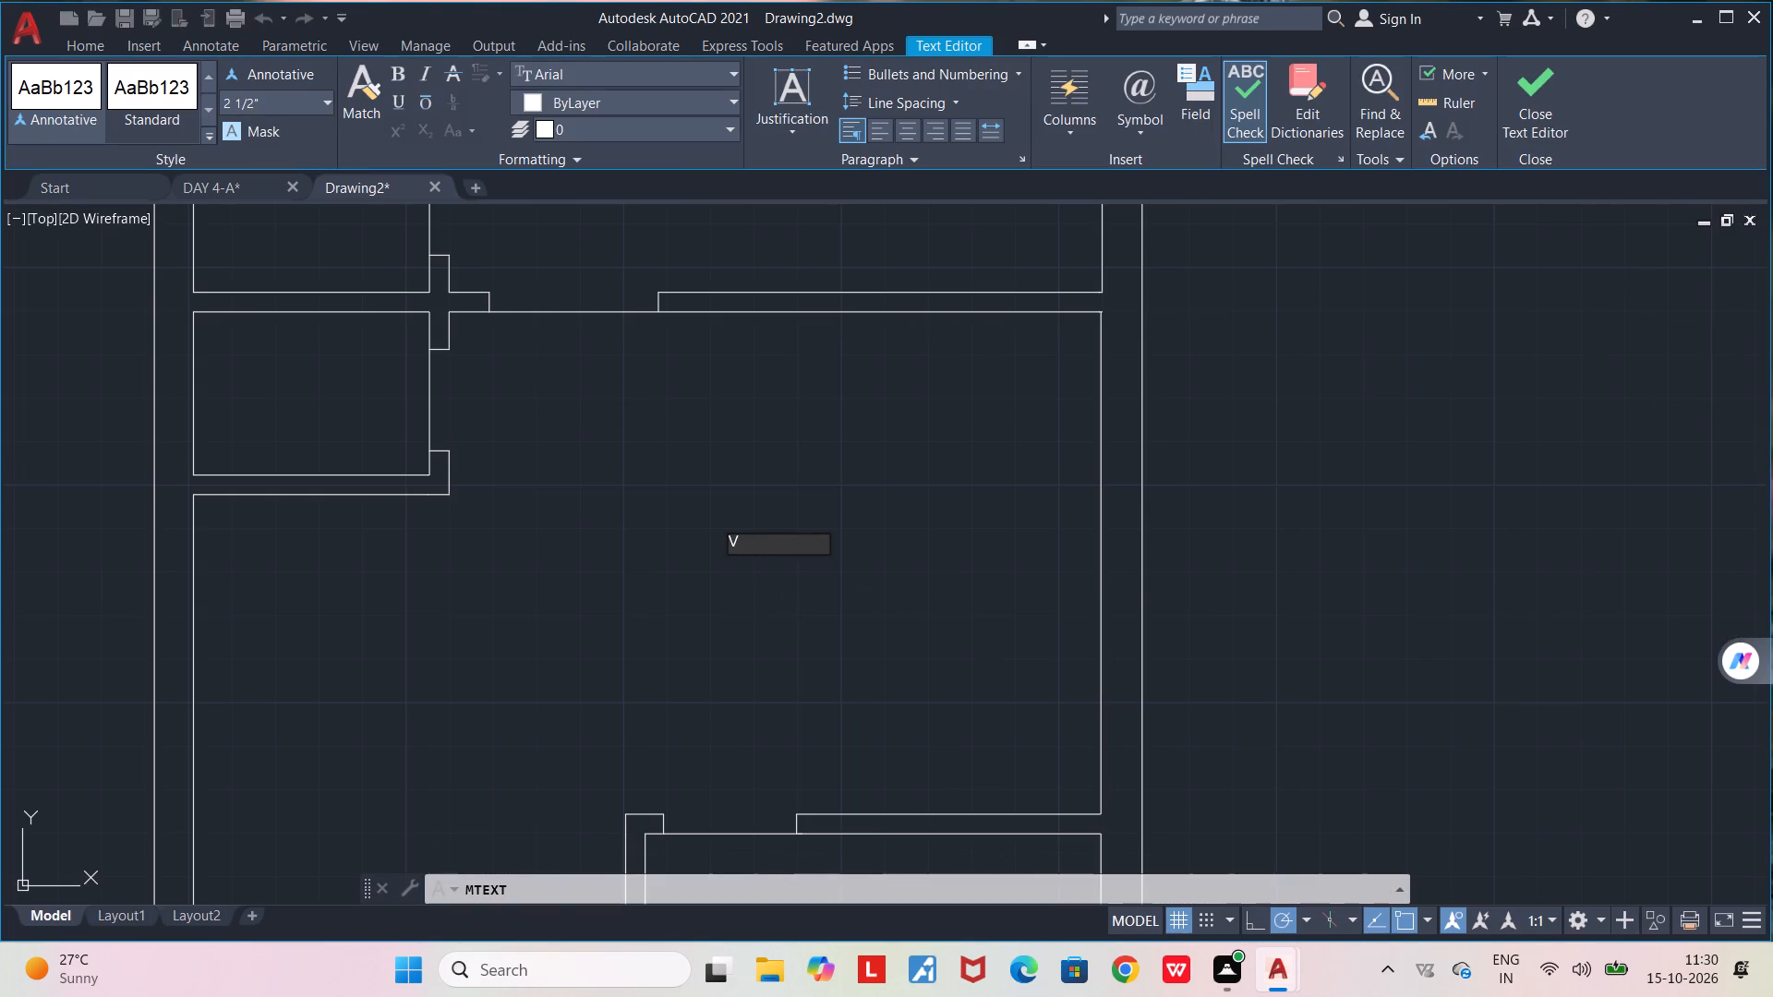
key("BackSpace")
type("CO")
type("URI")
key("BackSpace")
type("TY")
type("ARD")
key("Return")
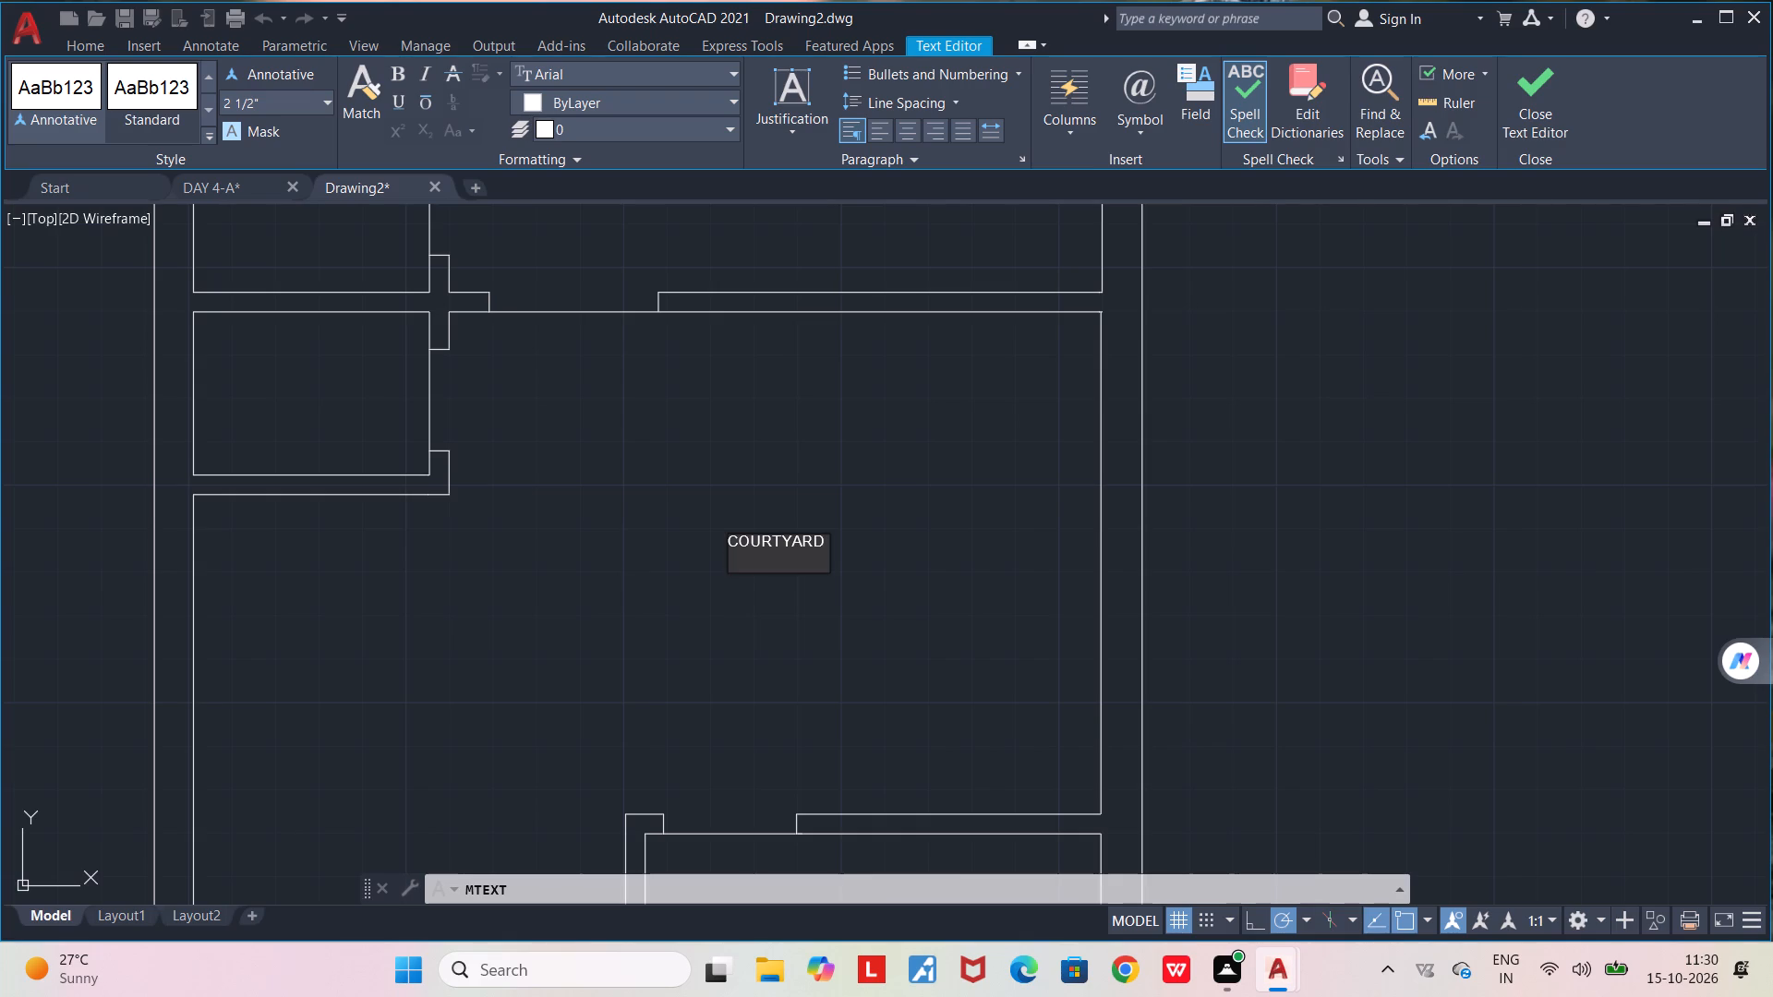
type("13'")
key("0")
key("shift+quotedbl")
key("x")
type("8'")
type("10")
key("shift+quotedbl")
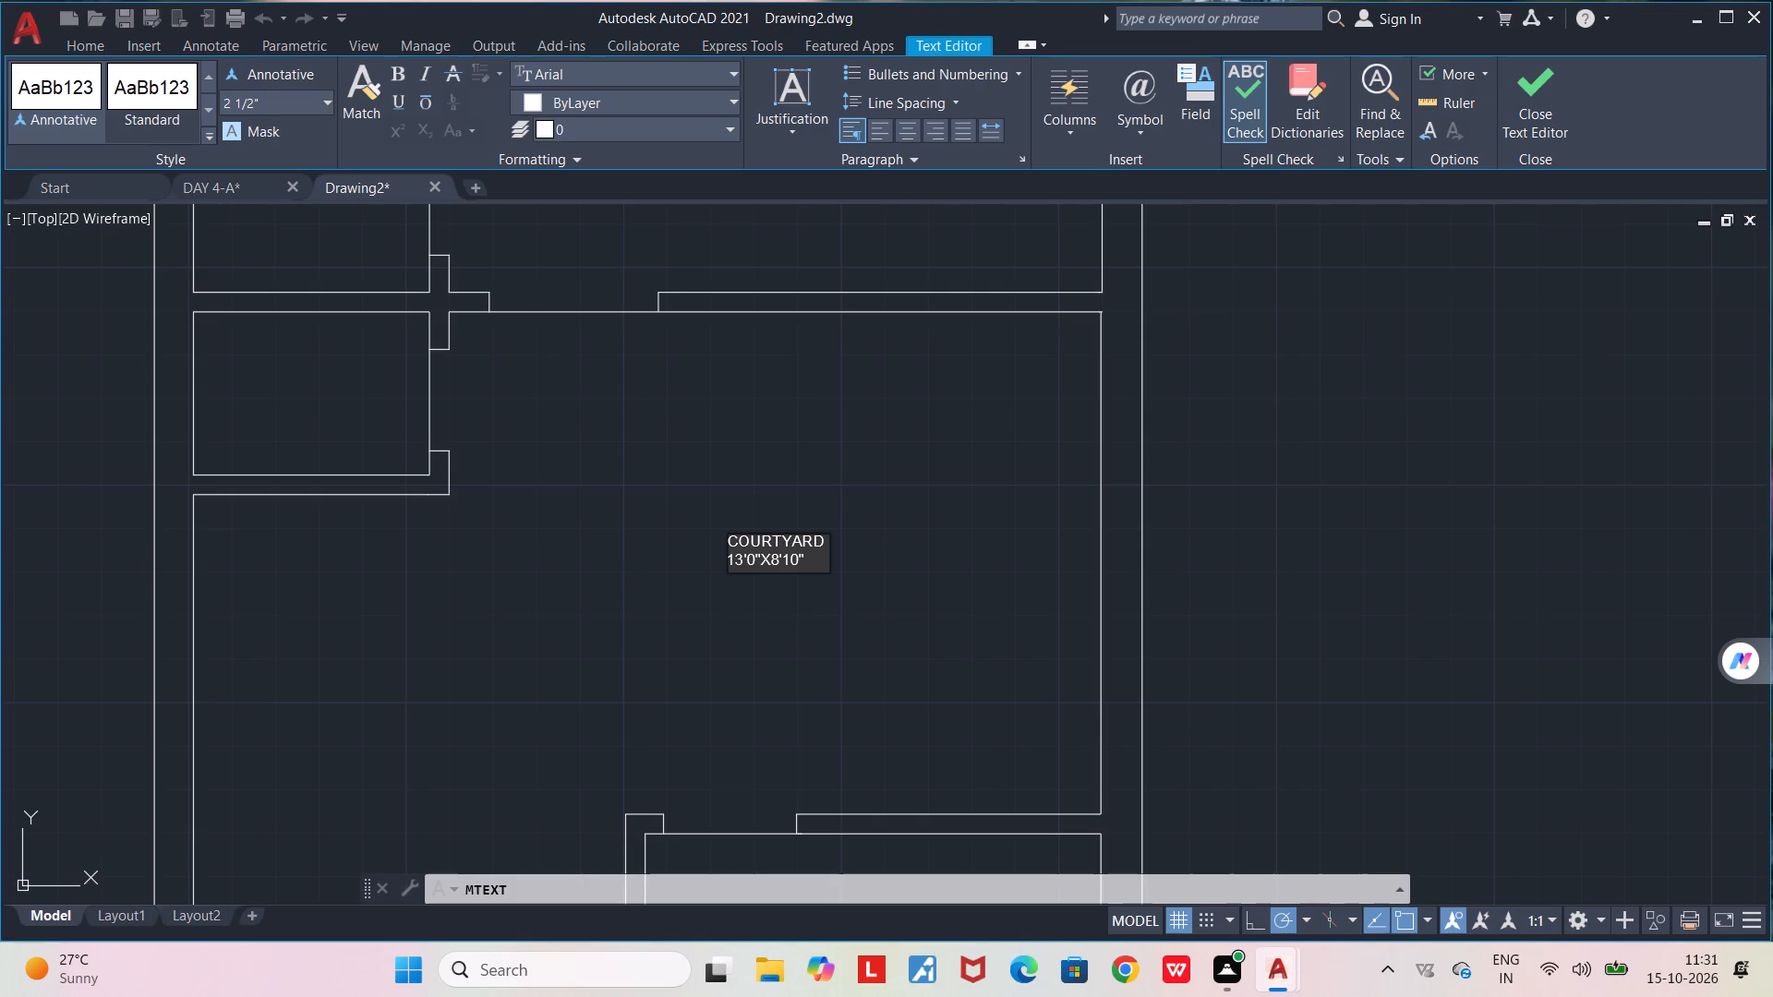
left_click(778, 568)
left_click(779, 626)
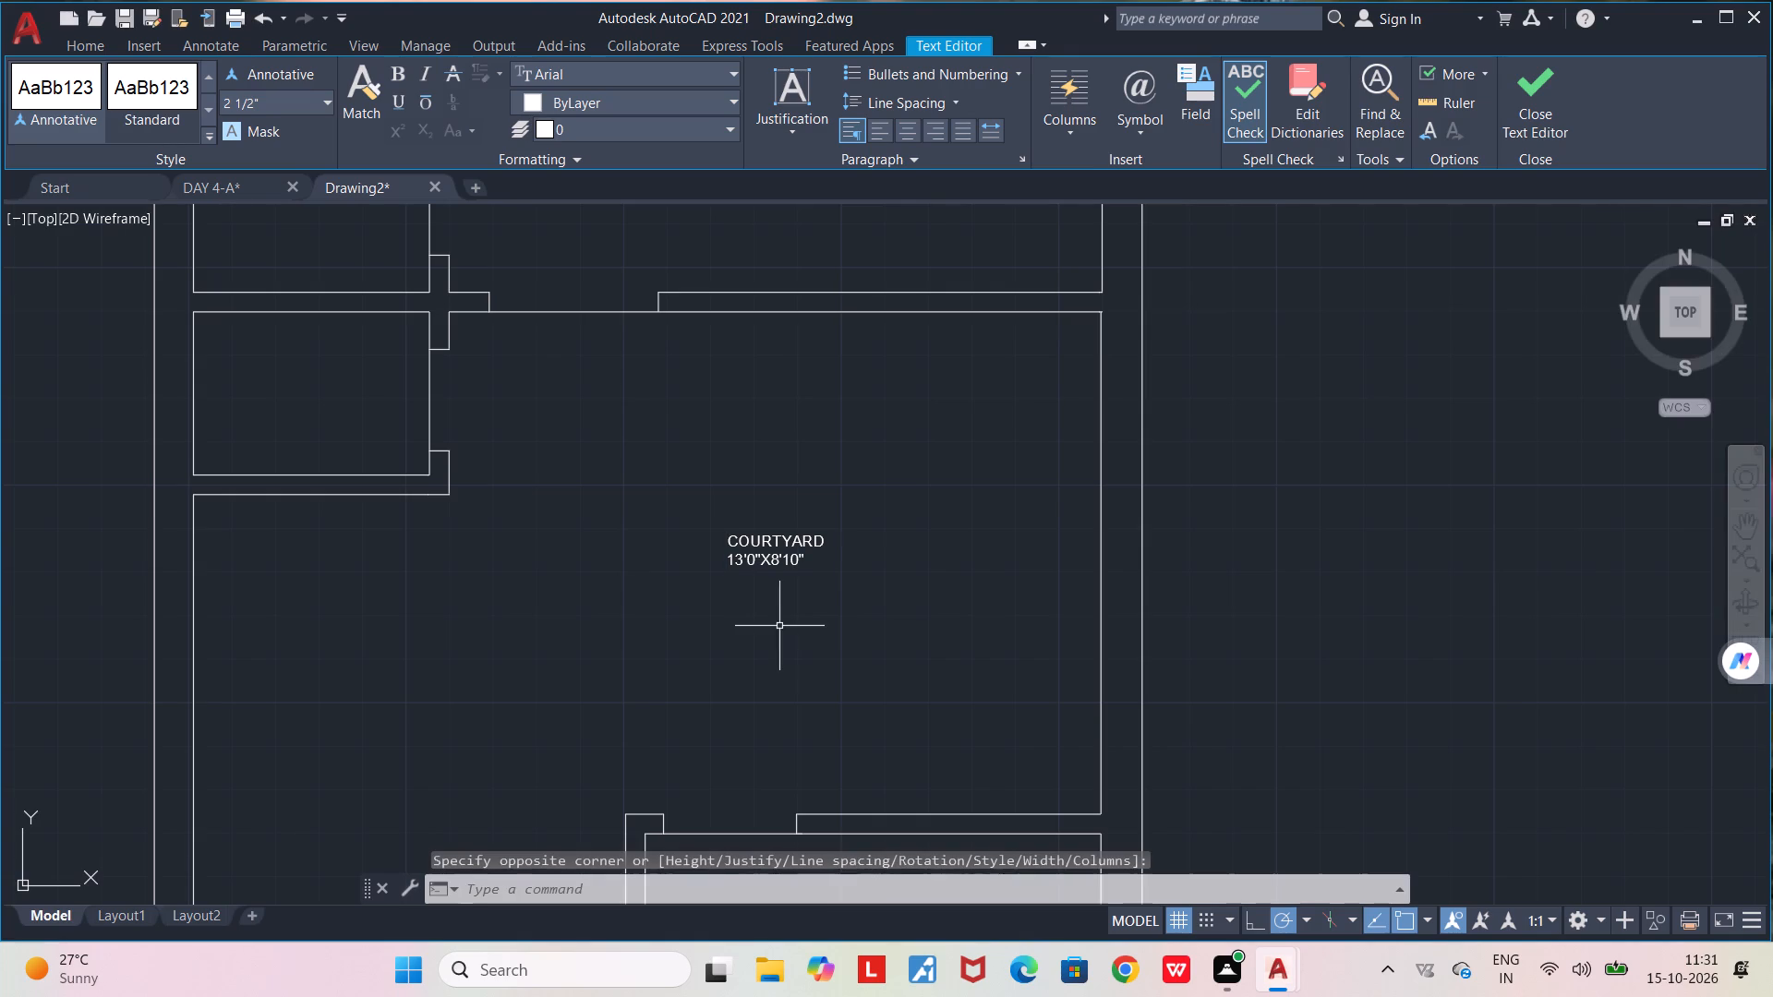
Move the COURTYARD label slightly to the right within its room.
left_click(771, 560)
scroll(771, 560, "up", 2)
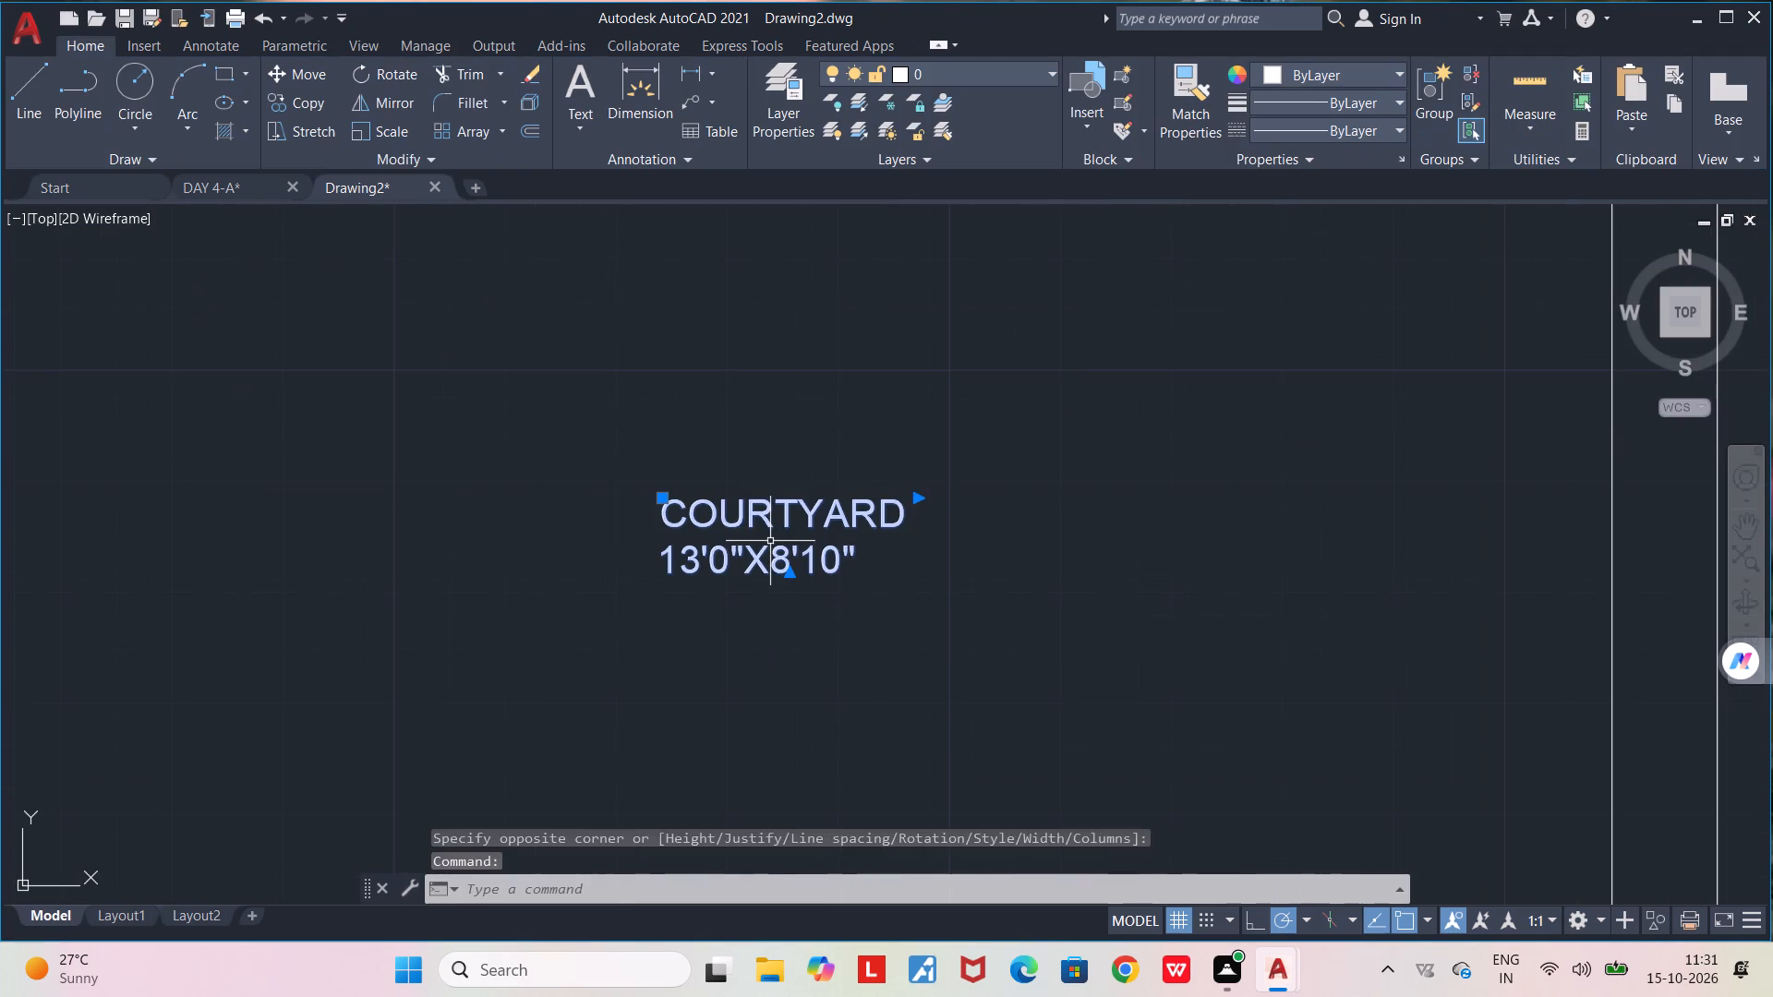
left_click_drag(764, 521, 935, 499)
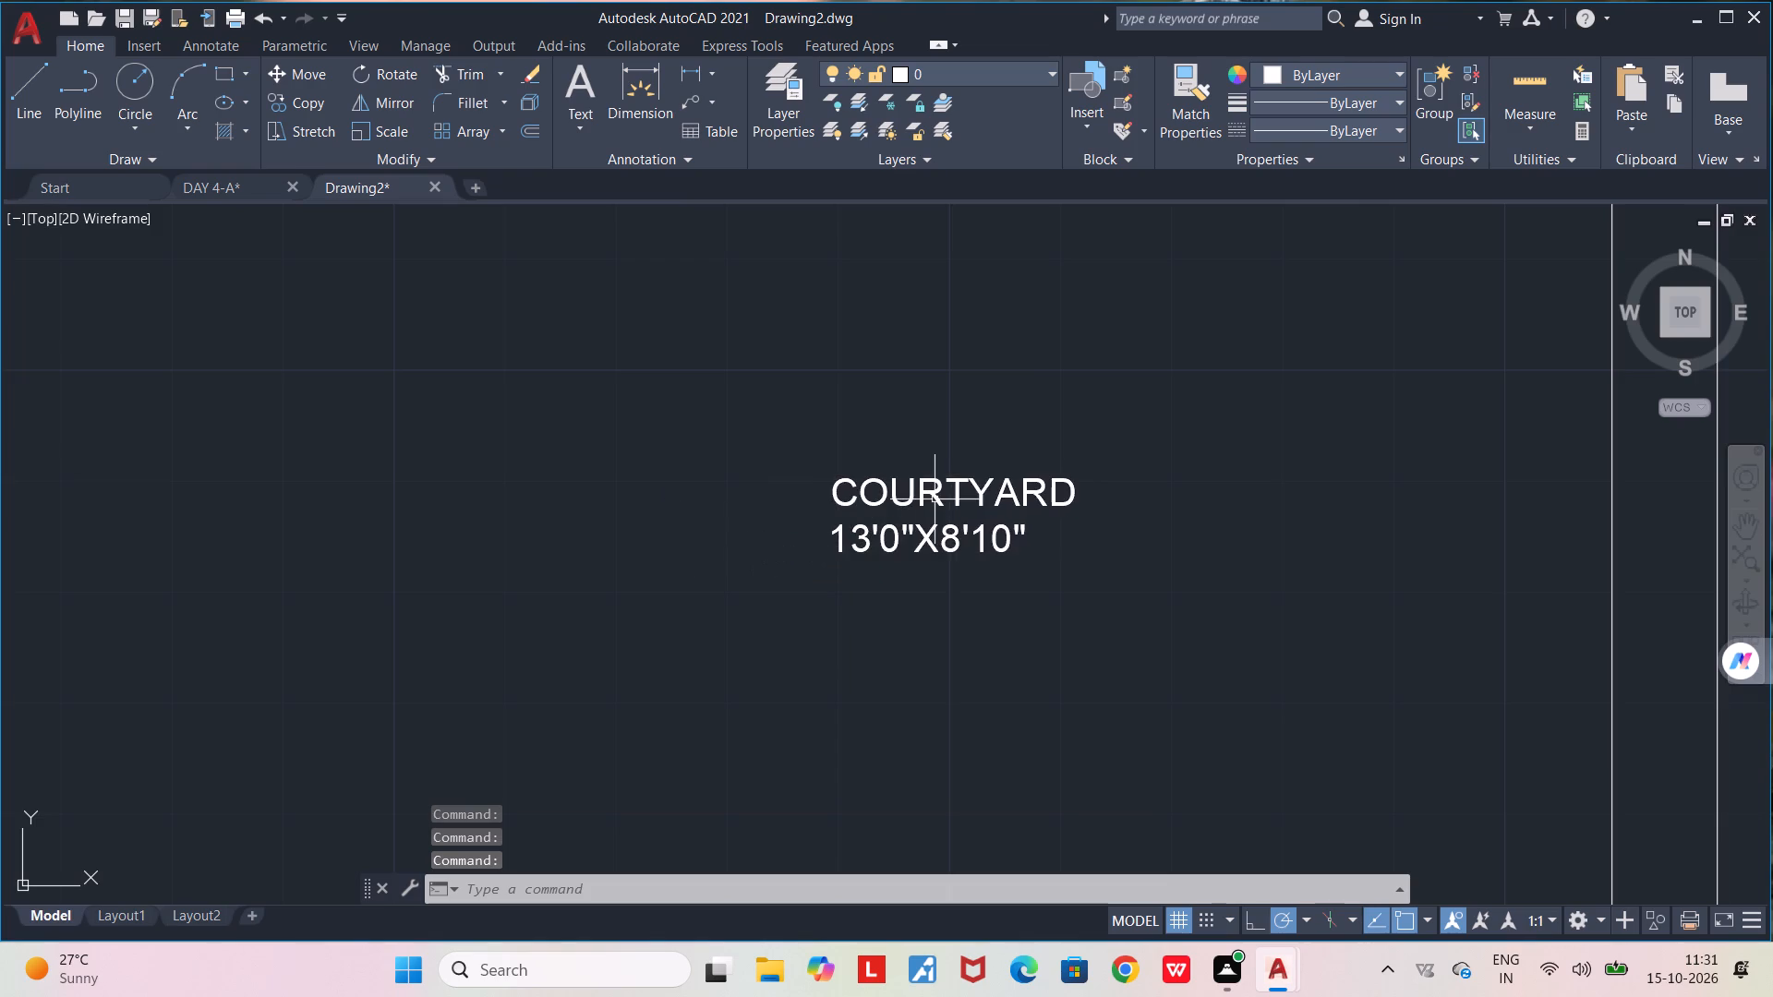
Add a multiline text label in the large room above the courtyard reading VERANDA, with 12'10"X8'3" on the second line.
scroll(935, 499, "down", 4)
middle_click_drag(946, 533, 866, 669)
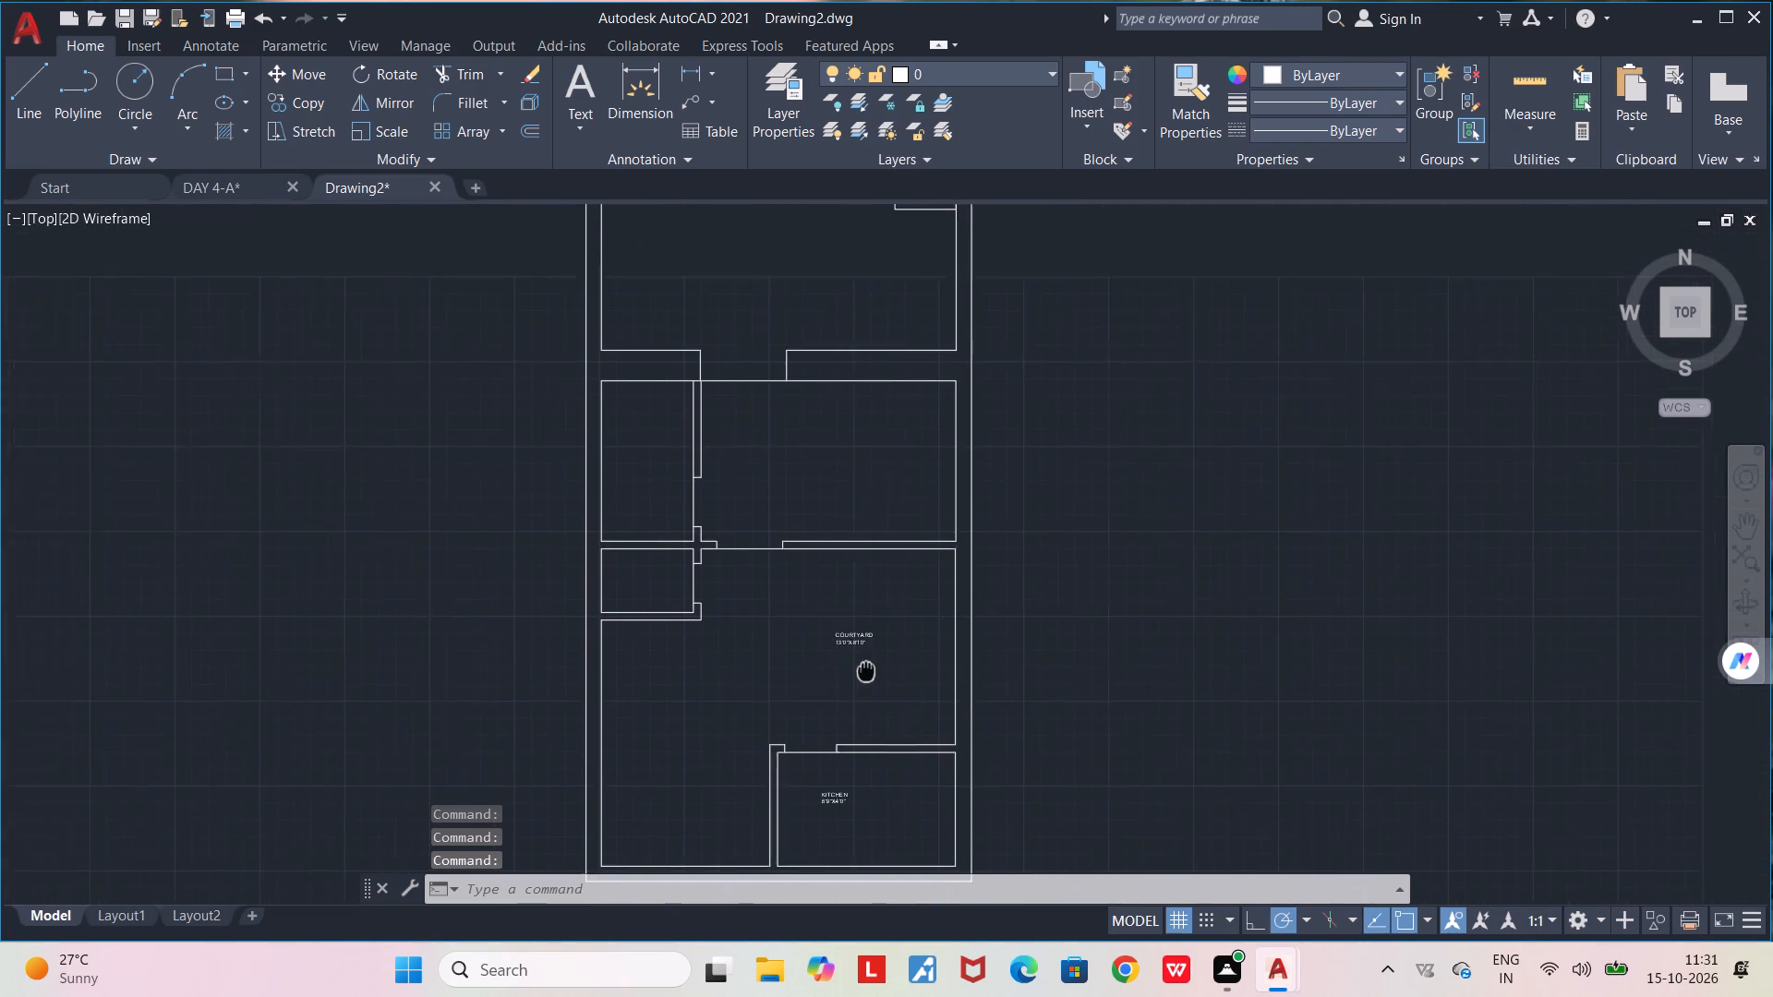
middle_click_drag(866, 669, 853, 591)
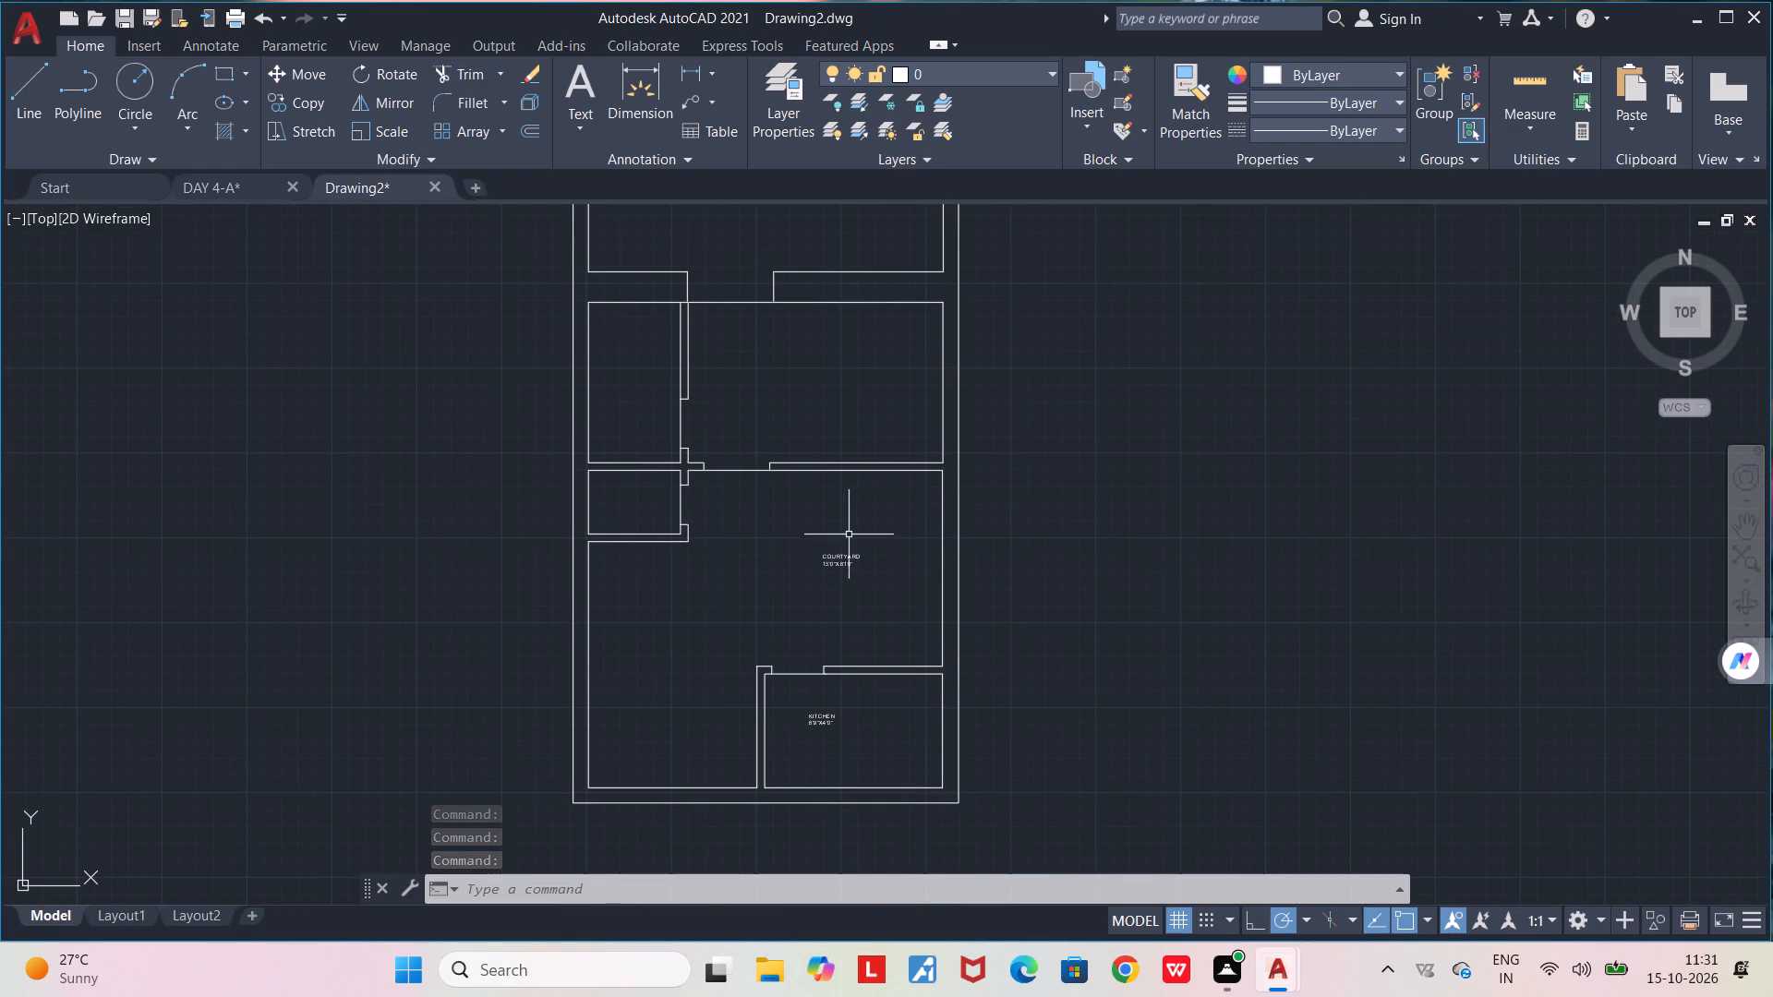
middle_click_drag(857, 542, 925, 692)
scroll(902, 538, "up", 2)
middle_click_drag(926, 628, 957, 663)
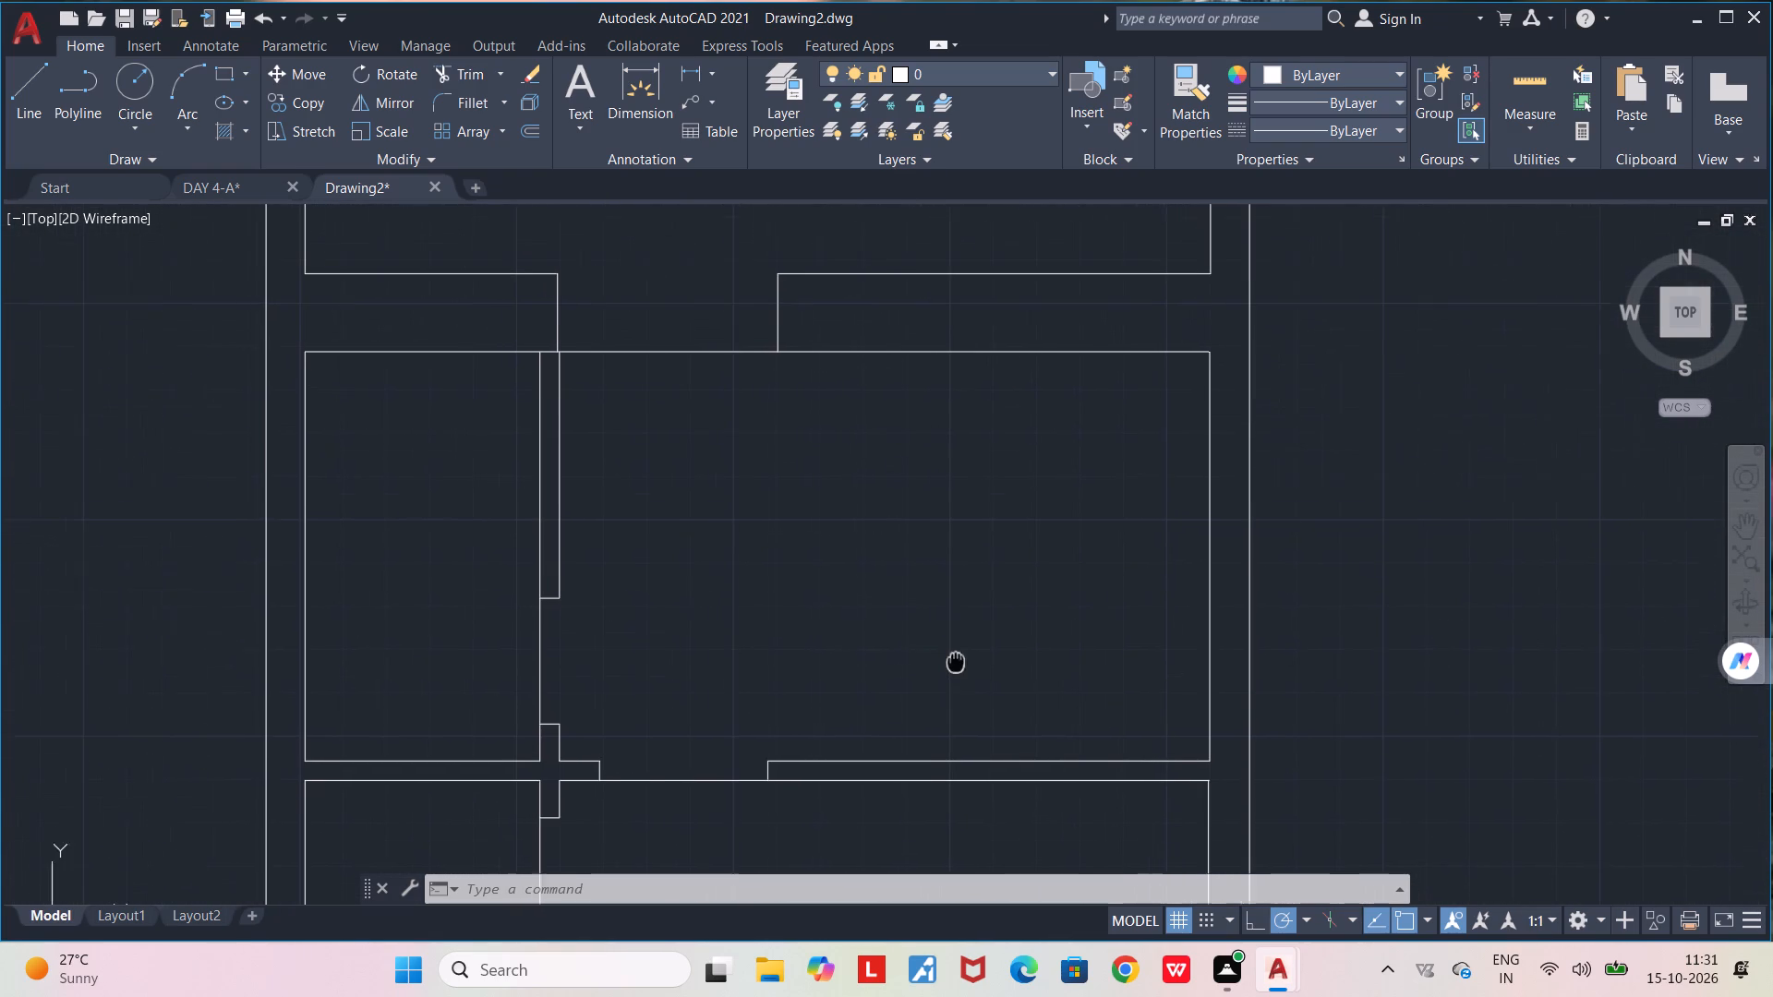
middle_click_drag(957, 663, 958, 664)
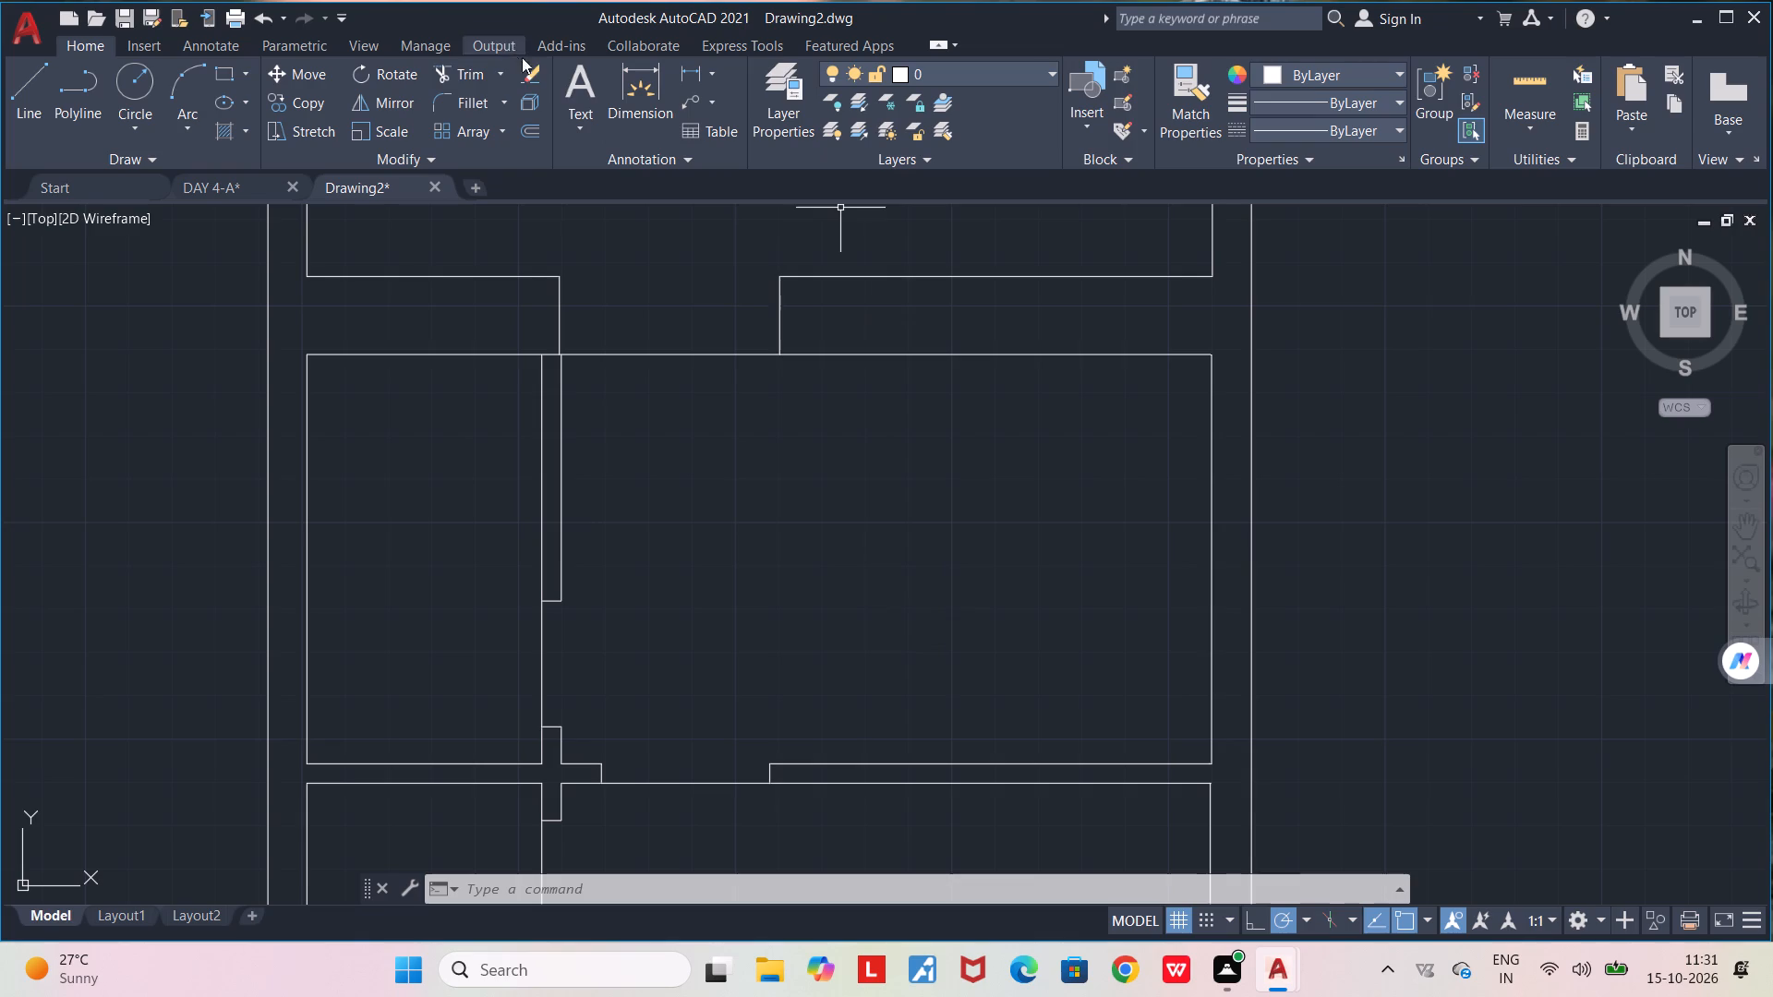
left_click(562, 81)
left_click(775, 491)
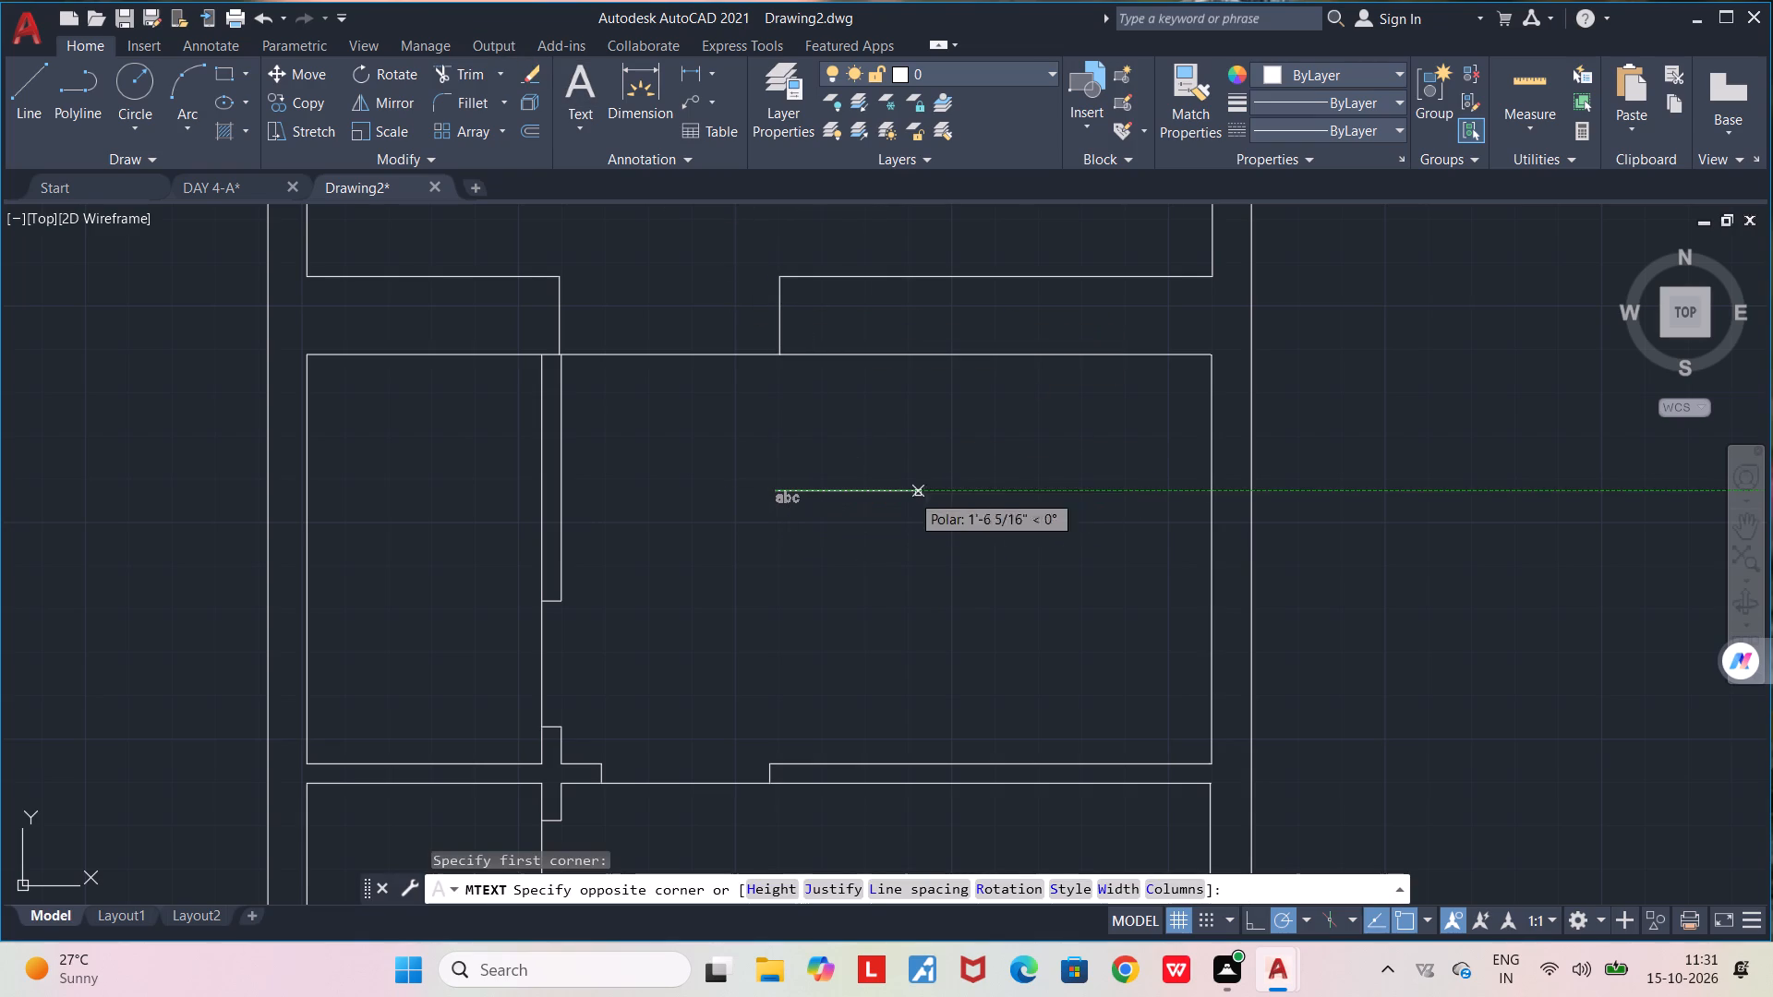
left_click(938, 520)
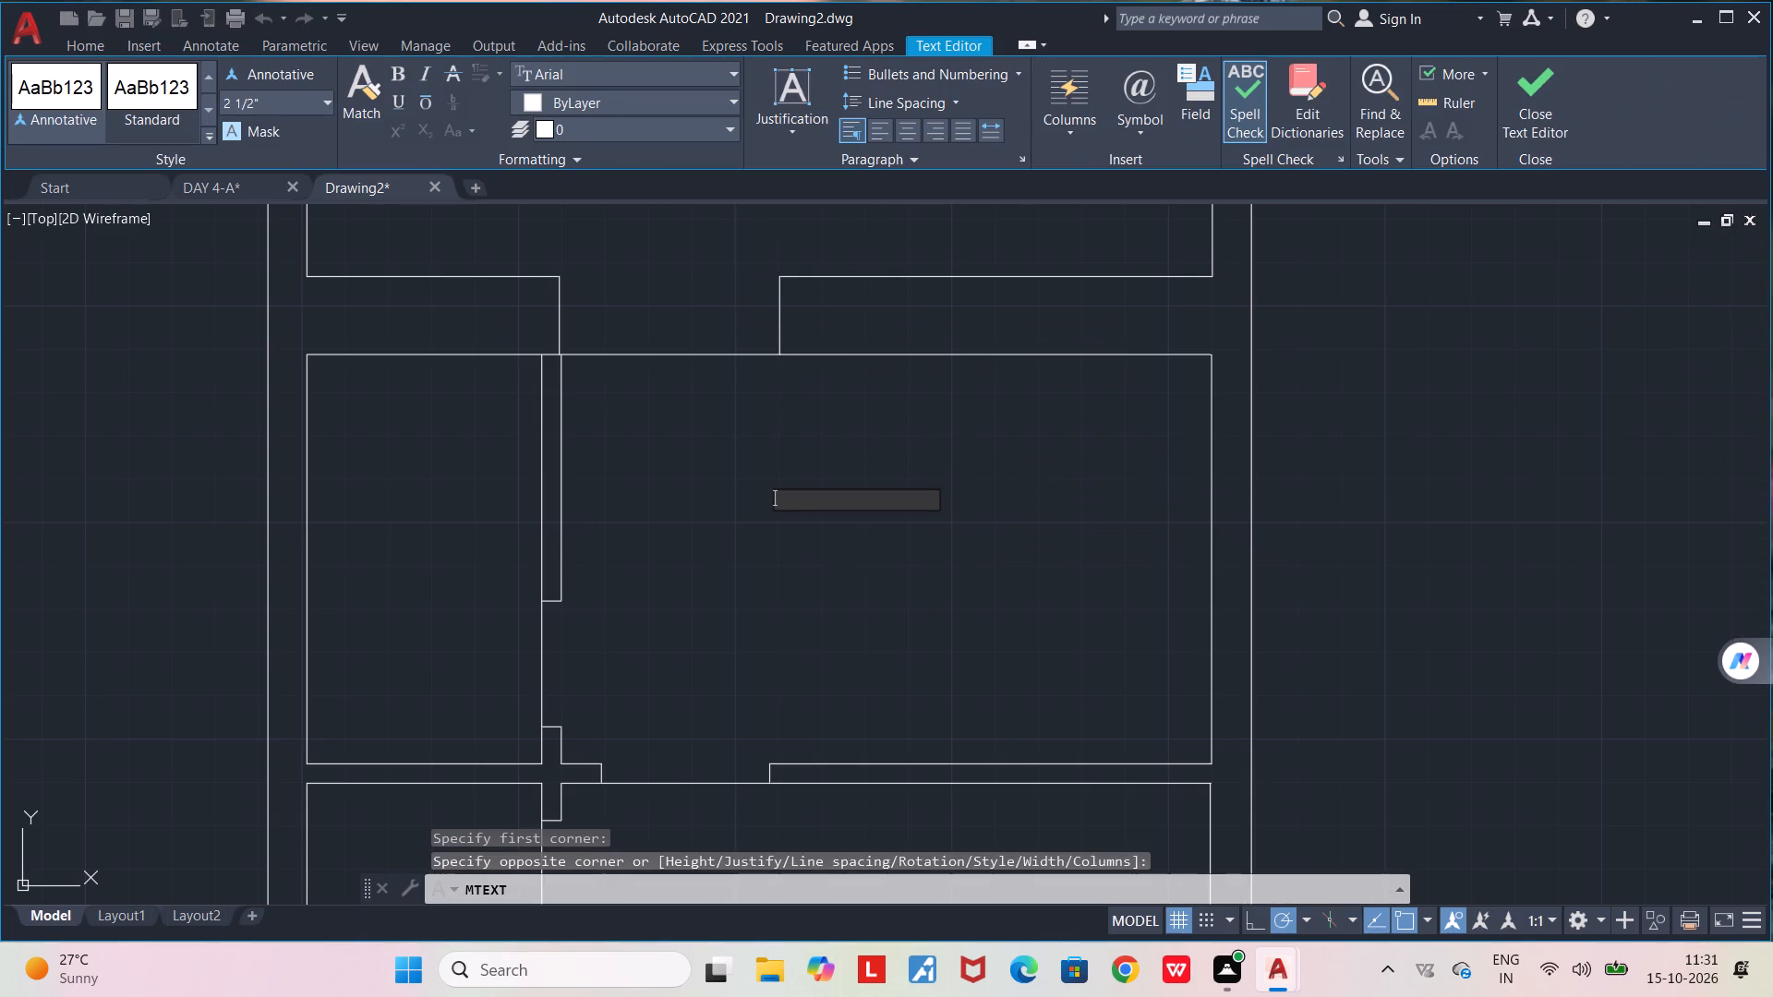
type("VERAN")
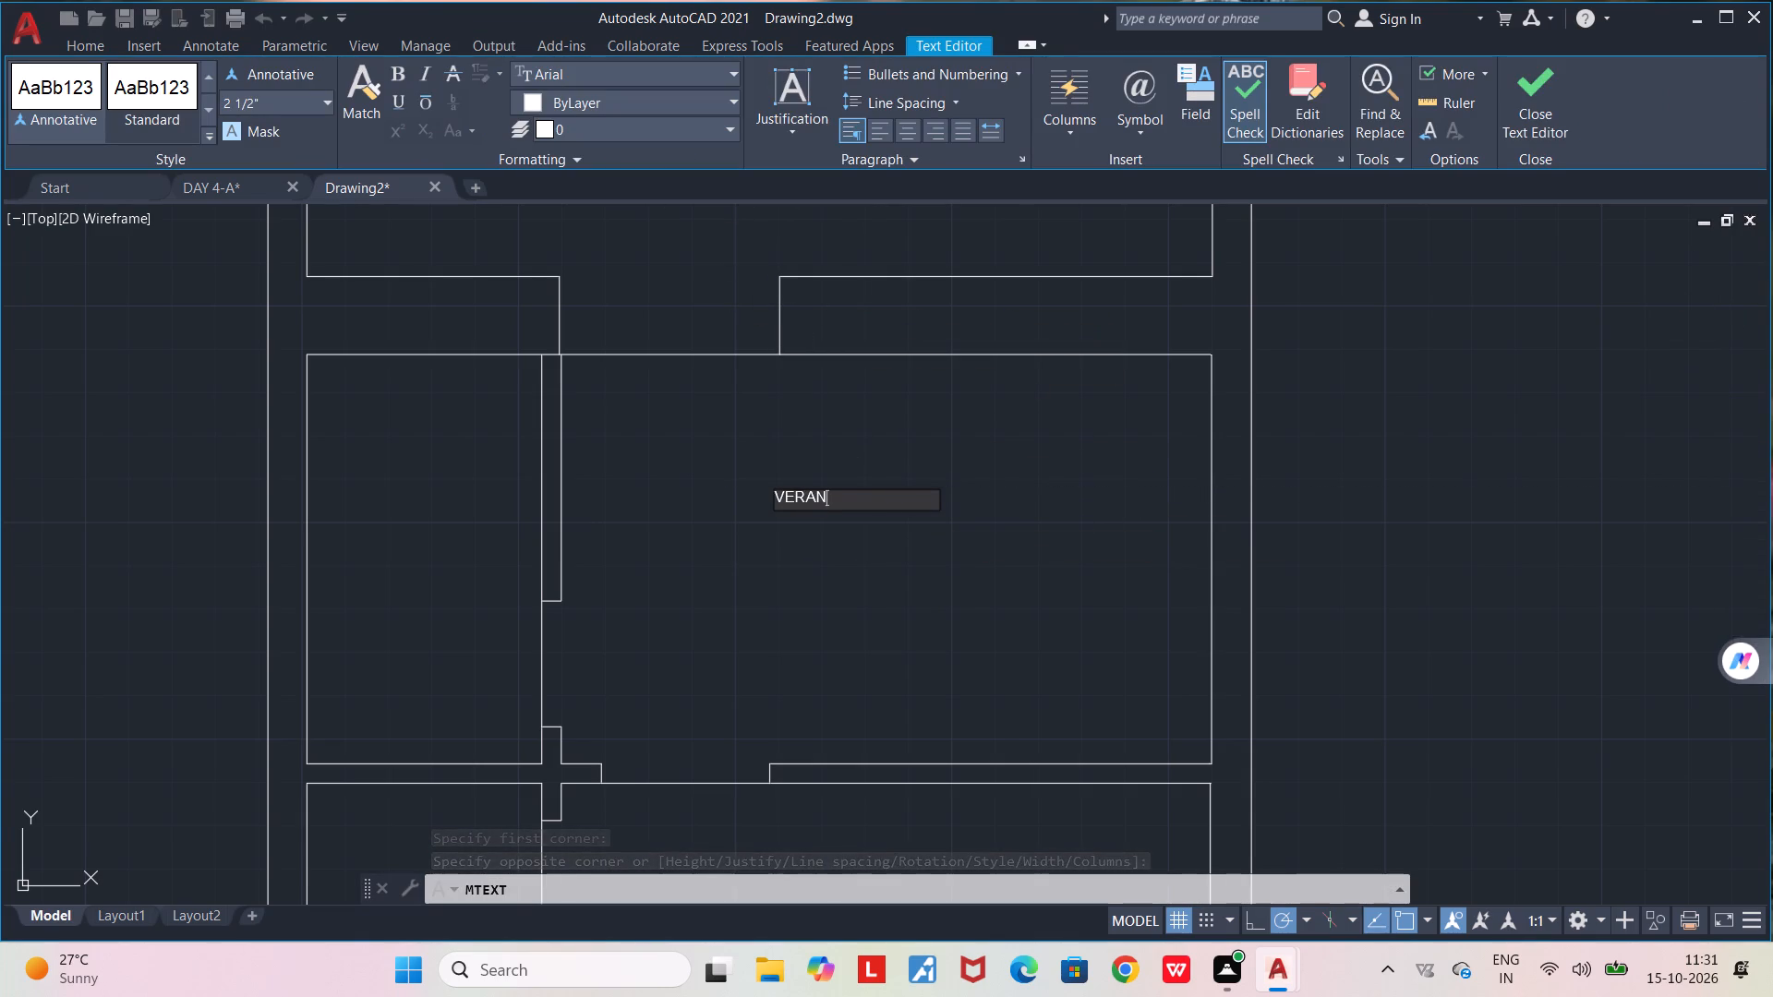
type("DA")
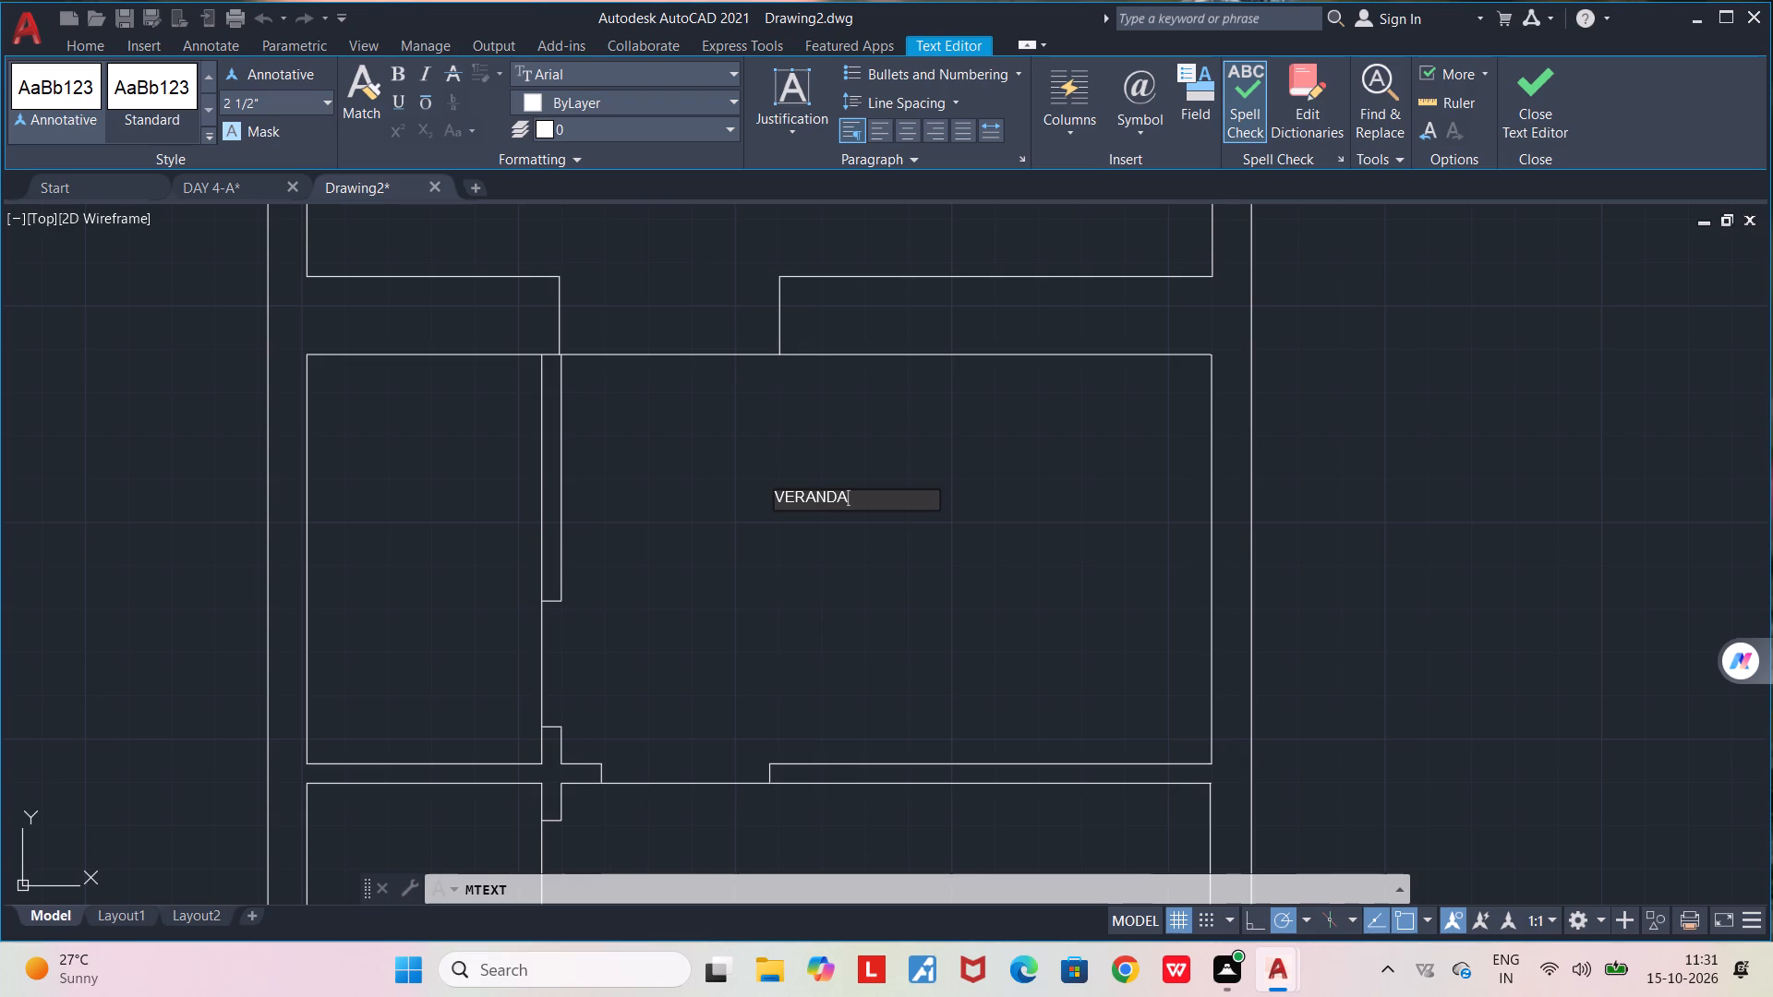
key("Return")
type("12'")
type("10\"")
key("x")
type("8'")
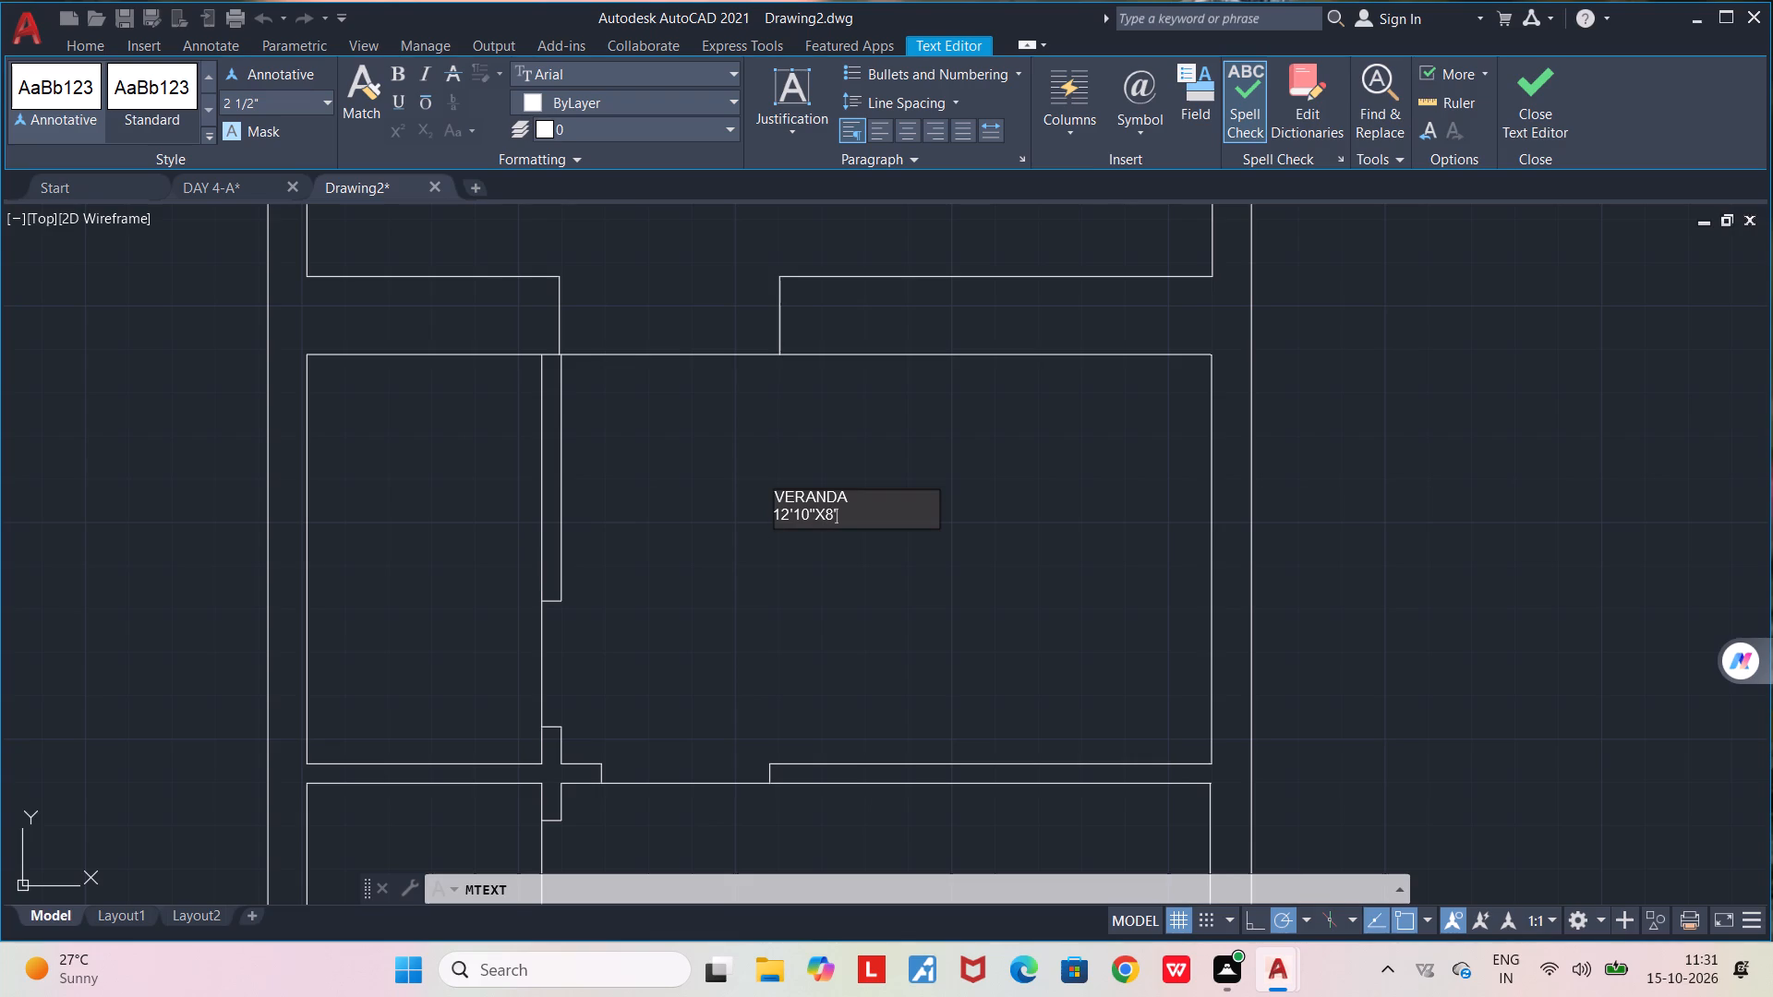
key("3")
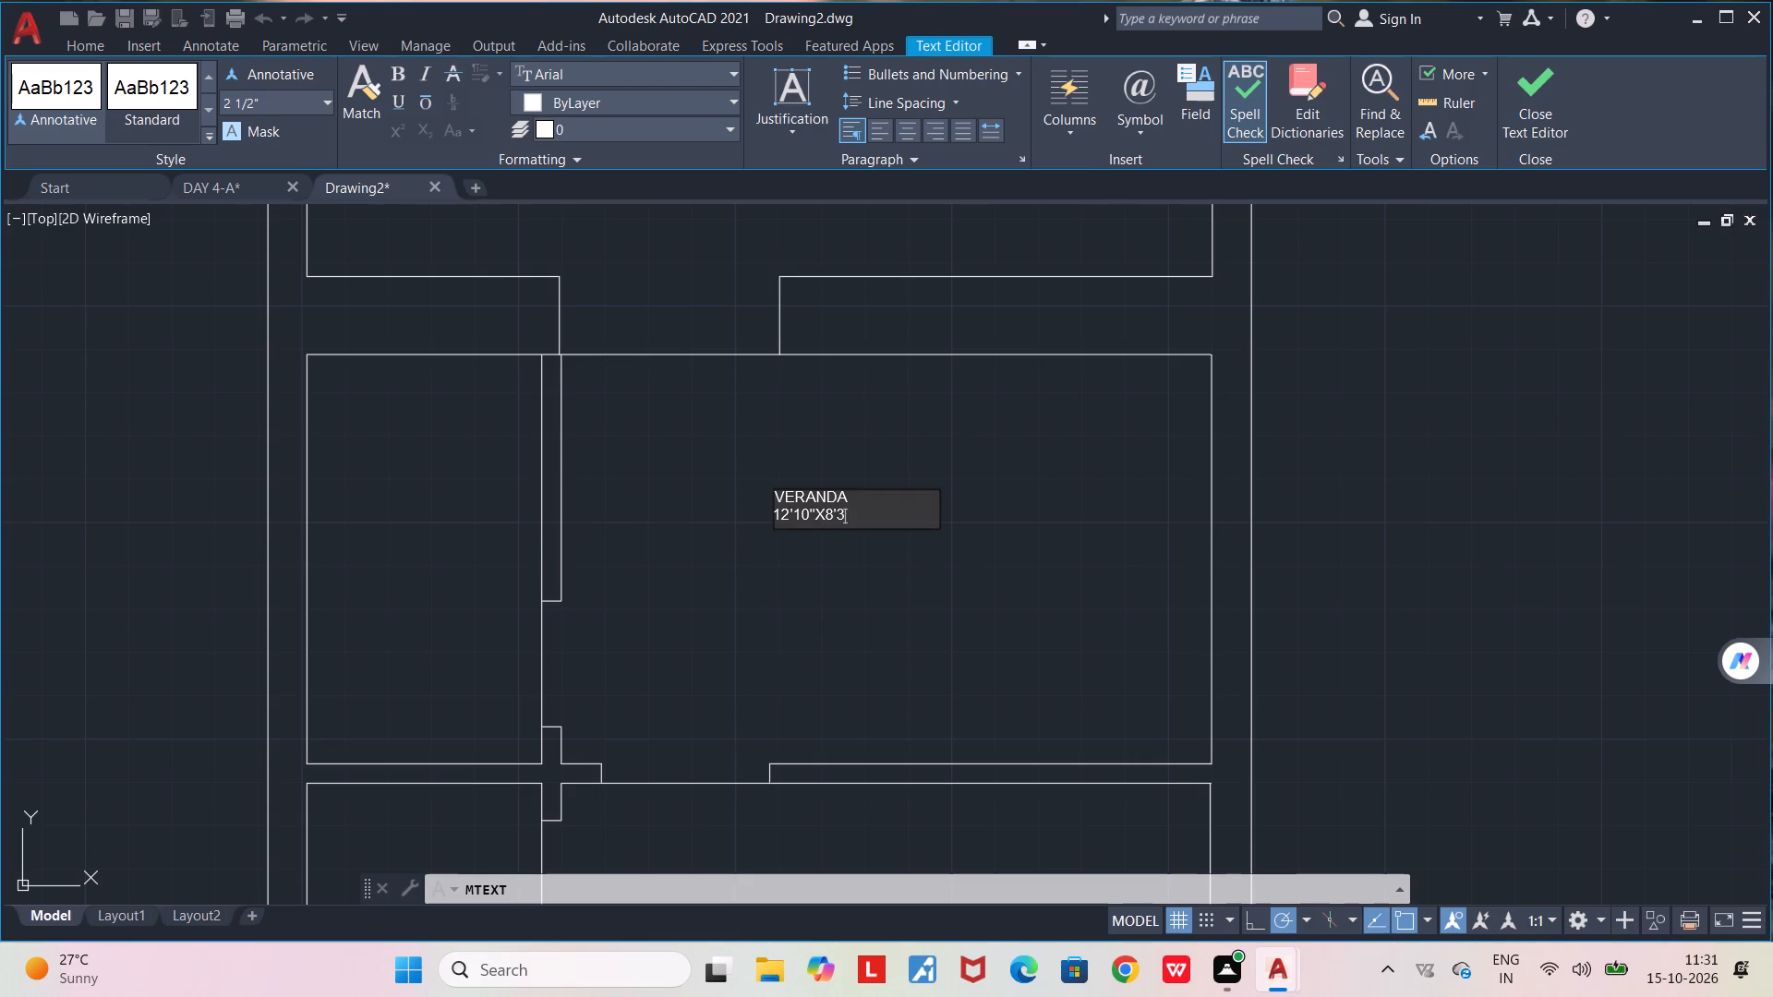
key("shift+quotedbl")
left_click(814, 521)
left_click(815, 559)
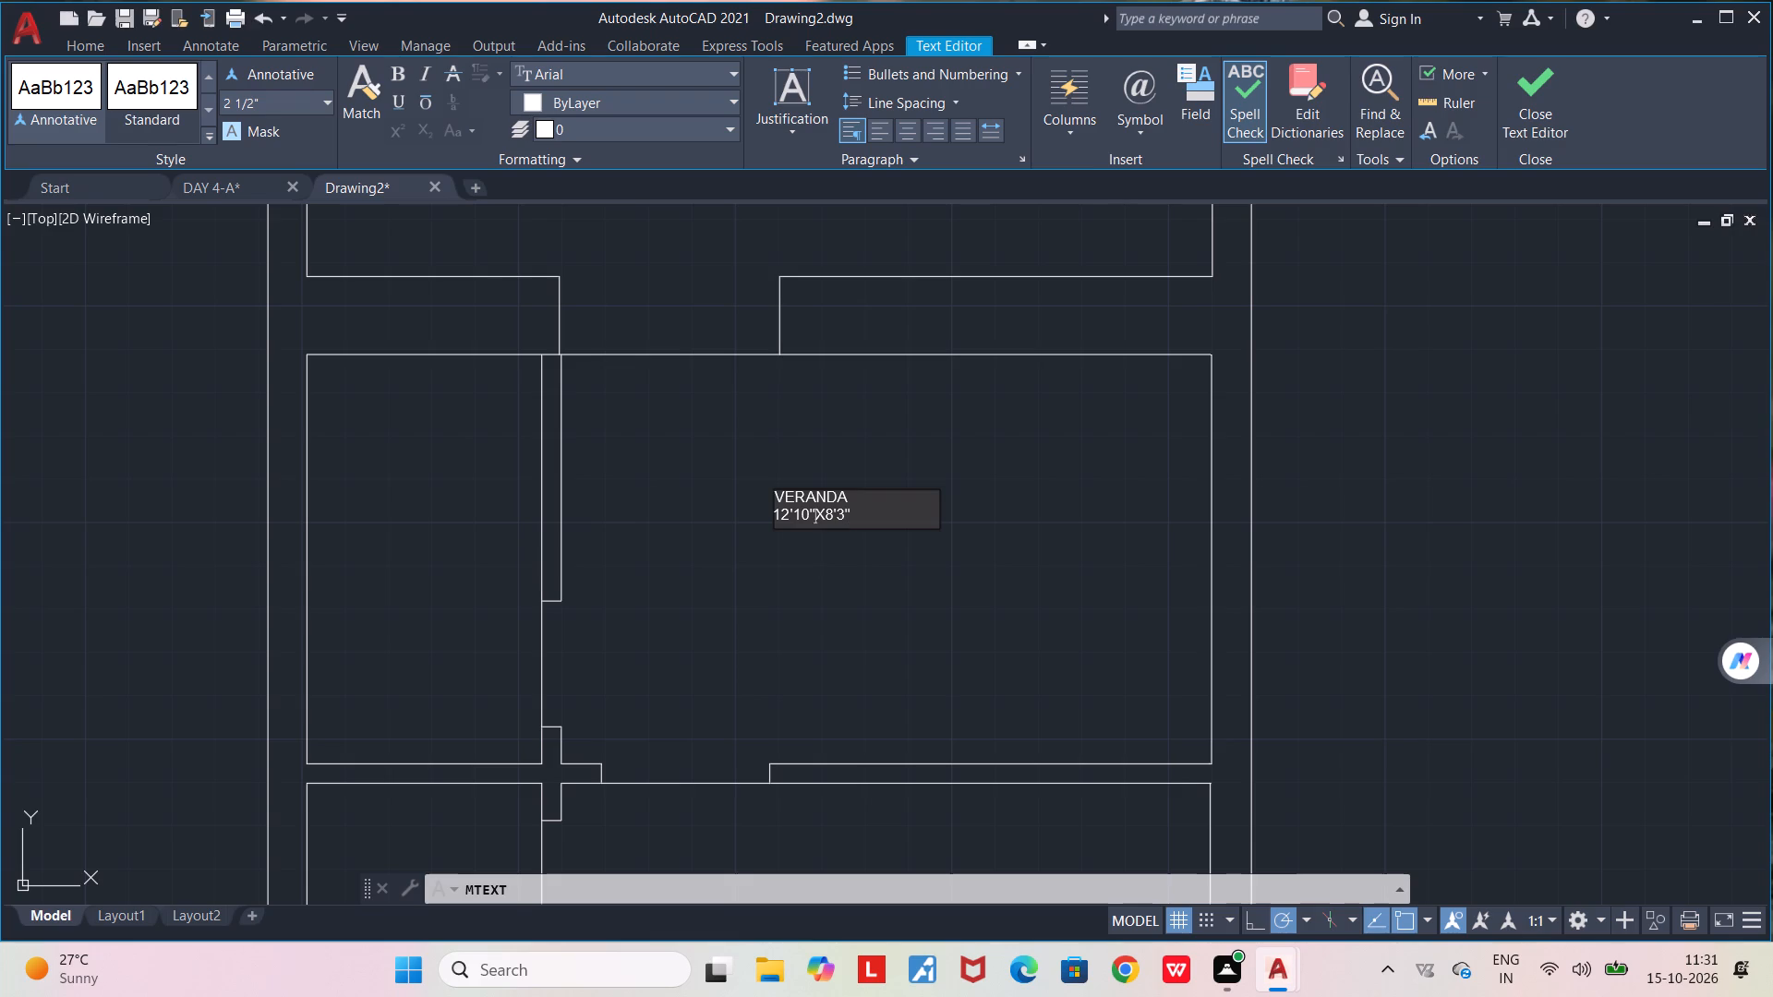
Move the VERANDA label slightly to the right and down within its room.
left_click(807, 512)
left_click_drag(805, 500, 859, 484)
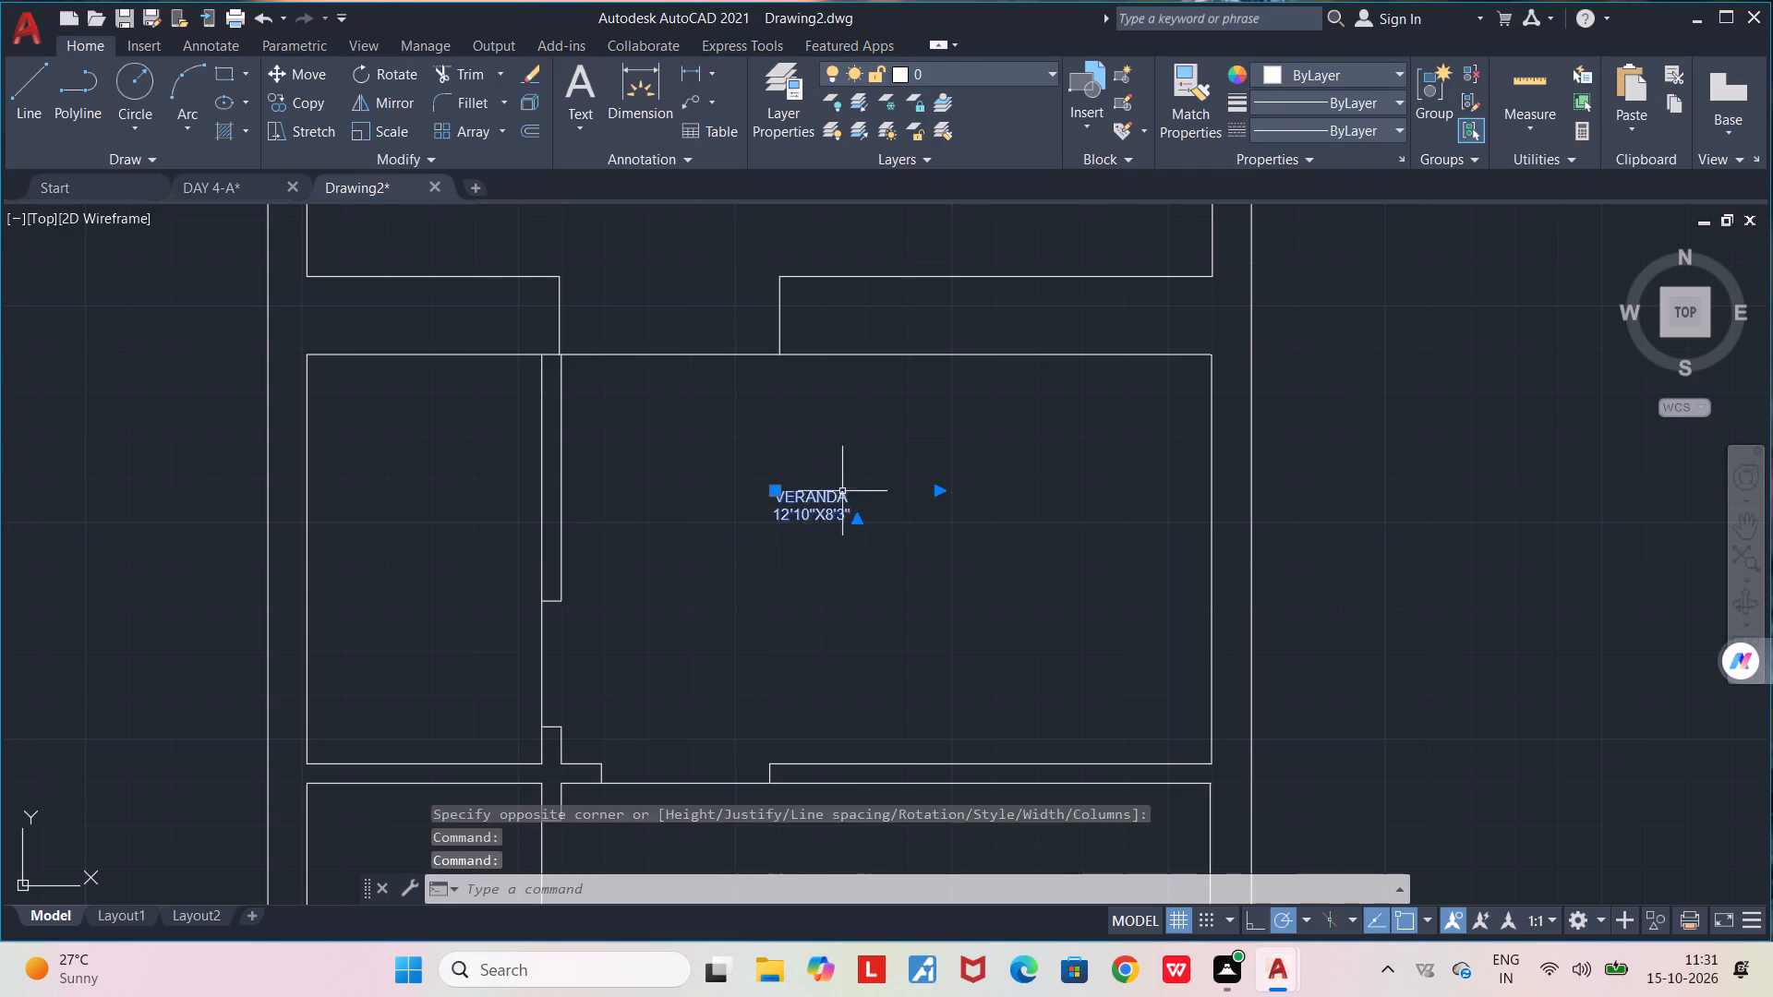
left_click_drag(859, 484, 867, 512)
Add a multiline text label in the small room beside the courtyard reading BATH, with 4'0"X3'6" on the second line.
scroll(874, 518, "down", 4)
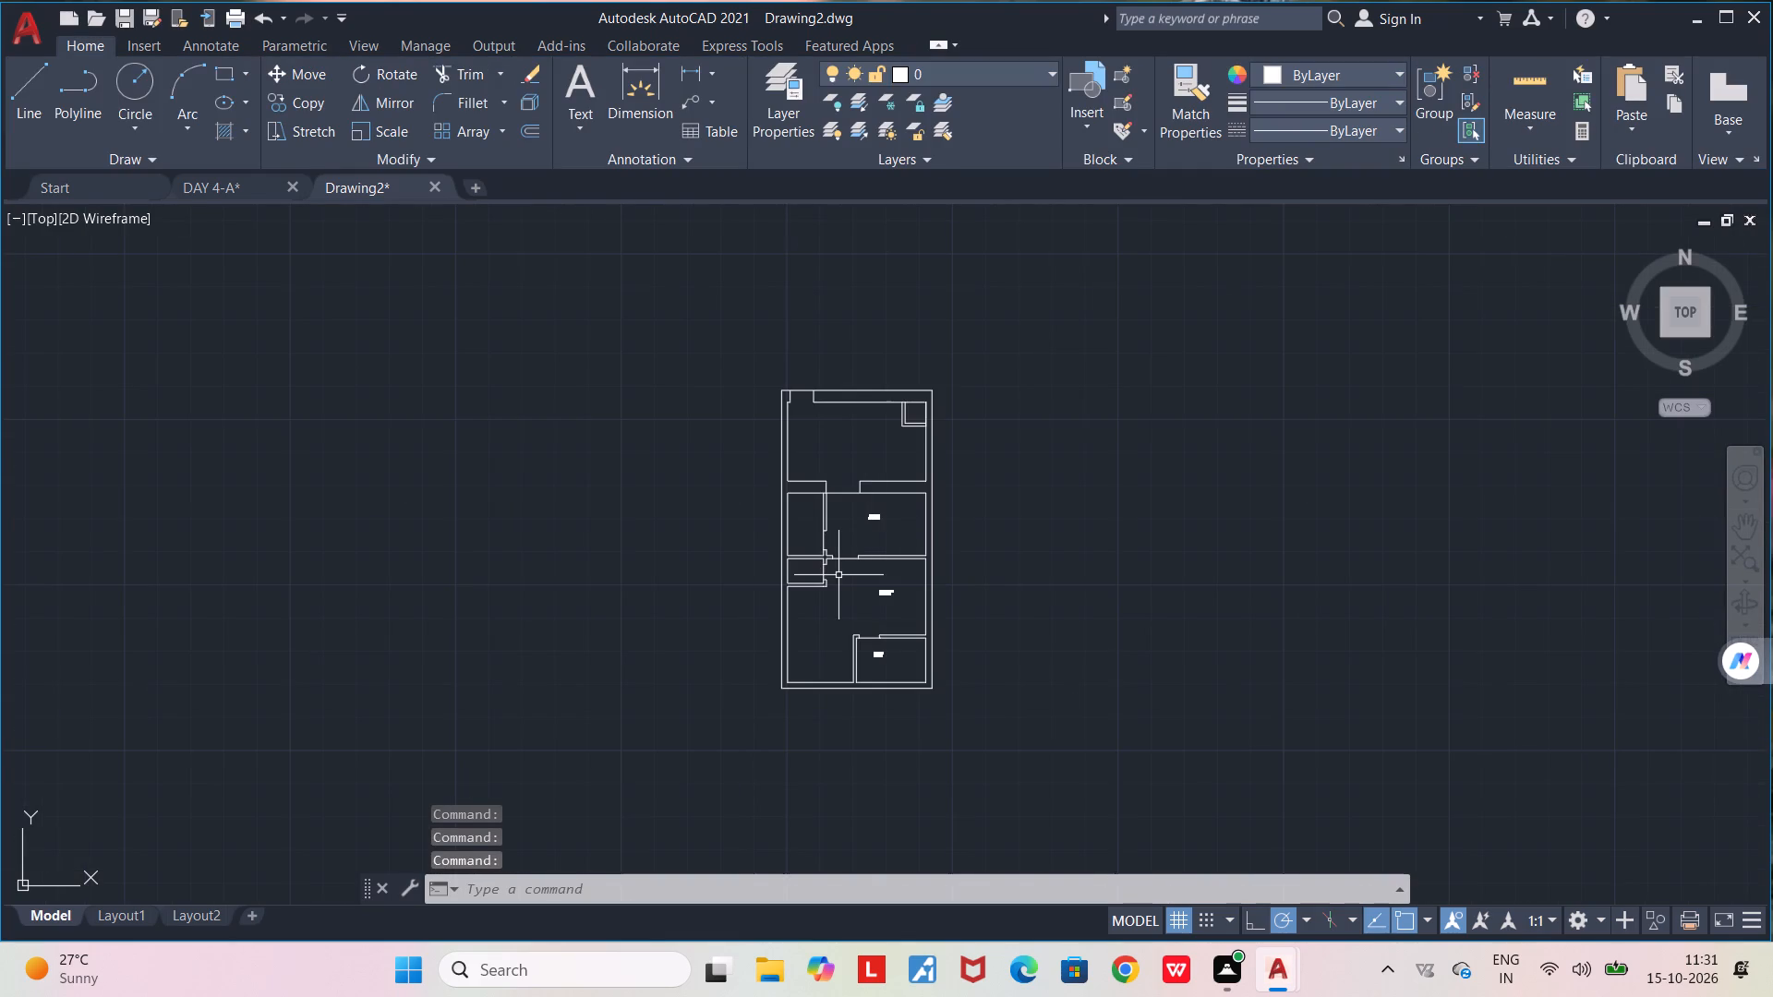
scroll(800, 586, "up", 5)
middle_click_drag(822, 535, 862, 613)
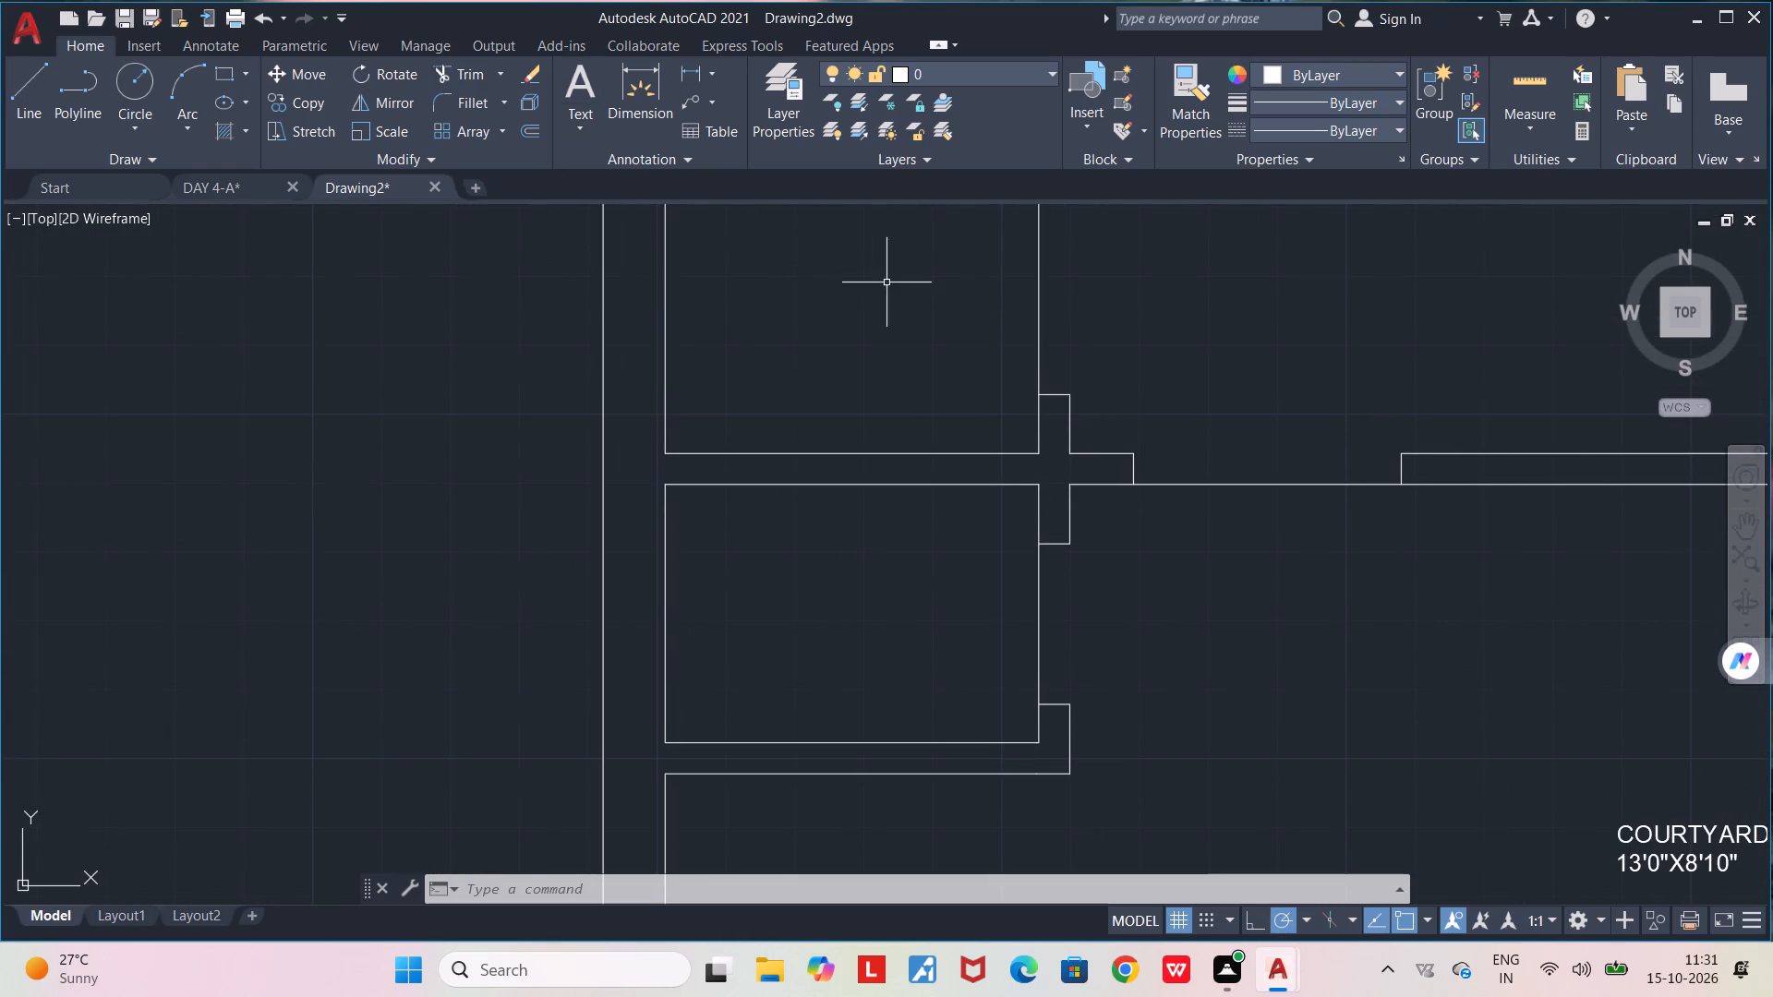
left_click(596, 78)
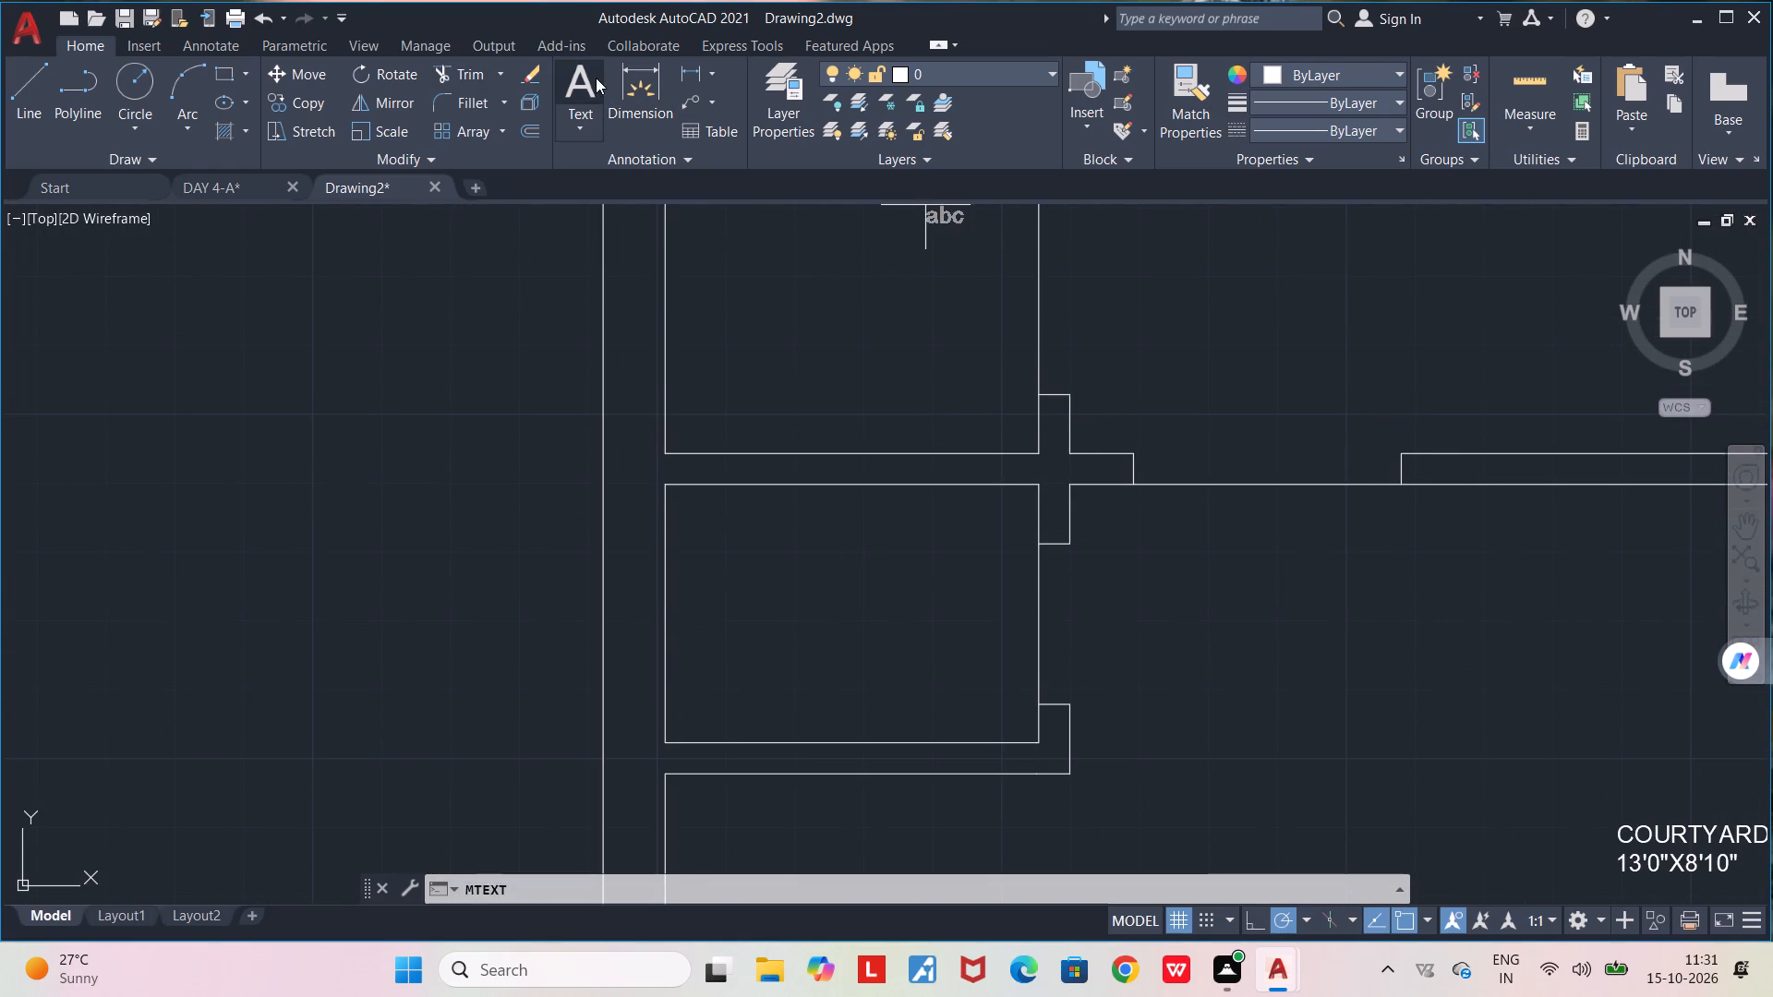
left_click(782, 573)
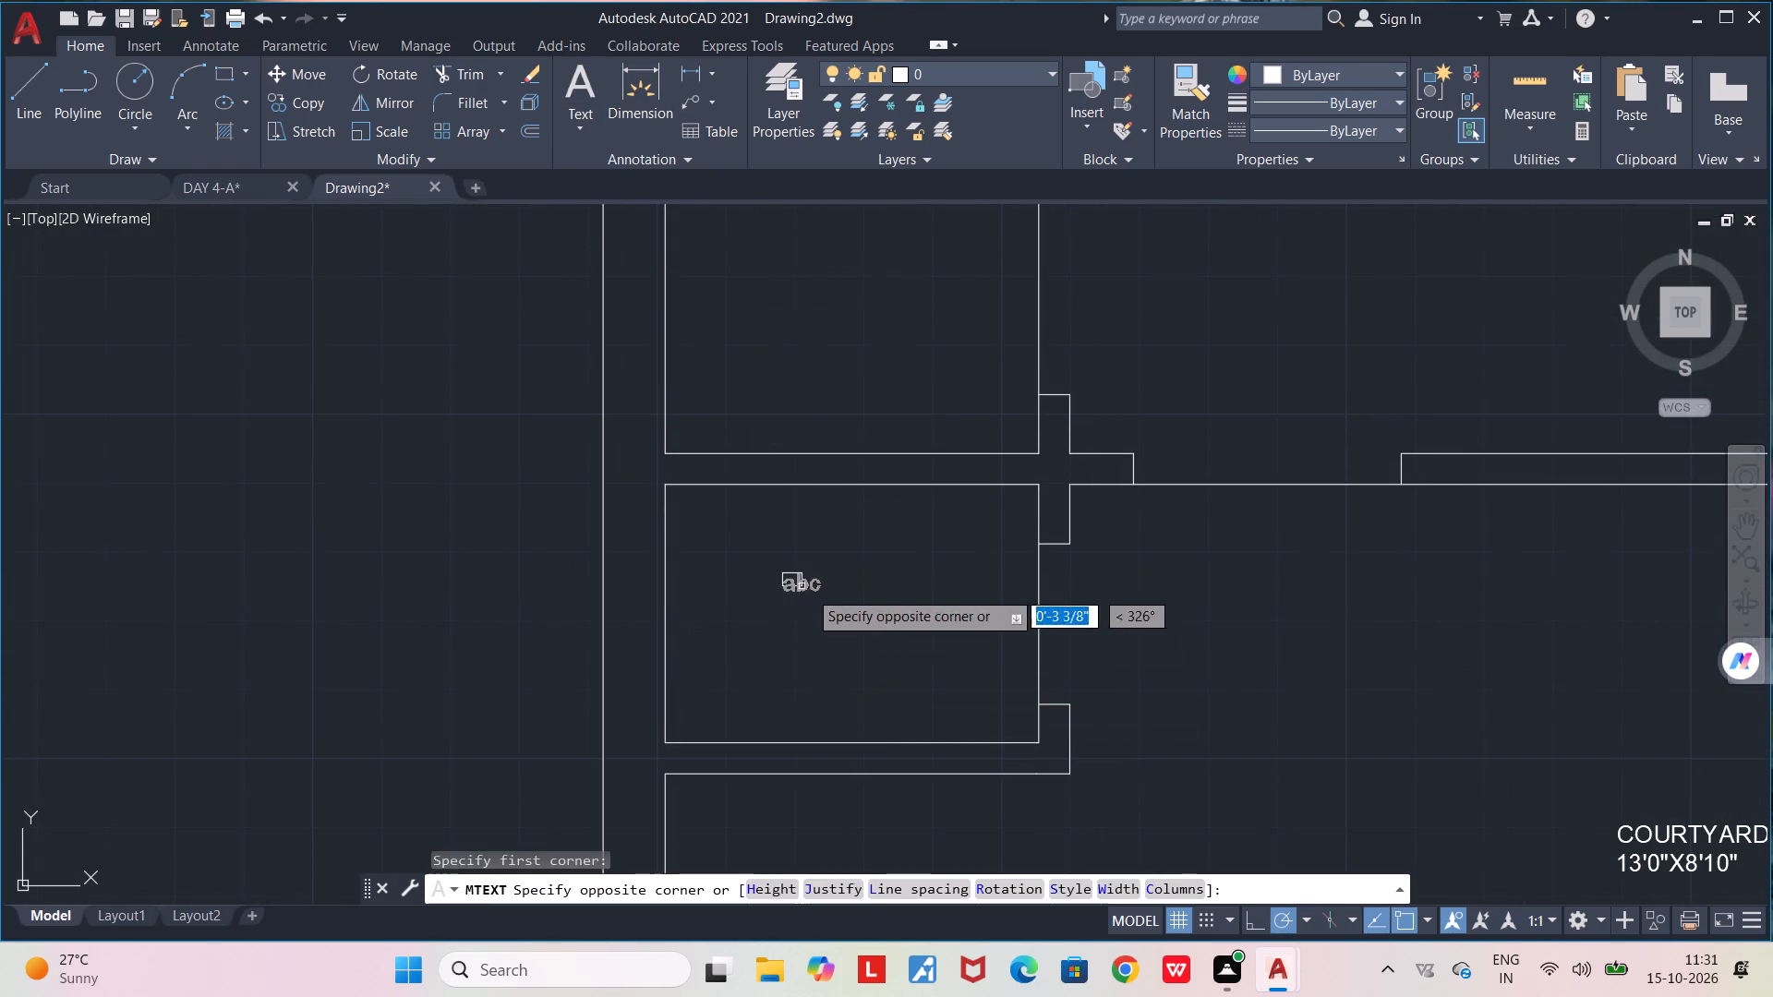
left_click(857, 619)
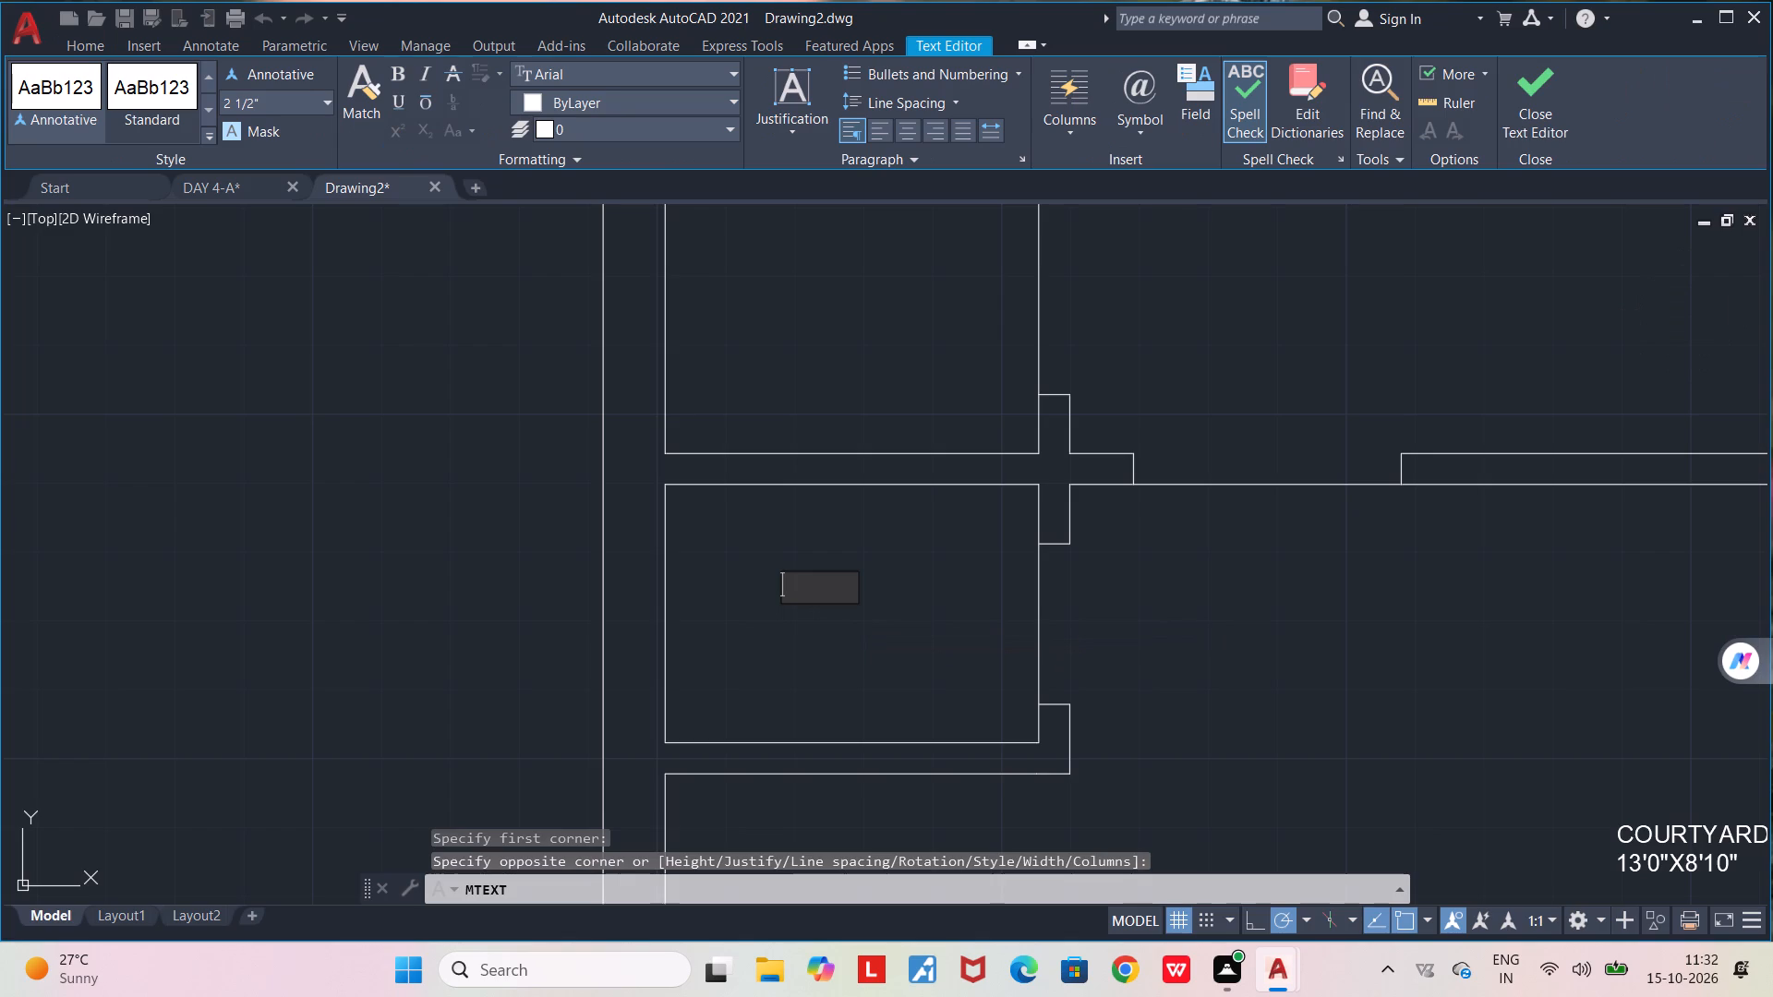
type("BATH")
key("Return")
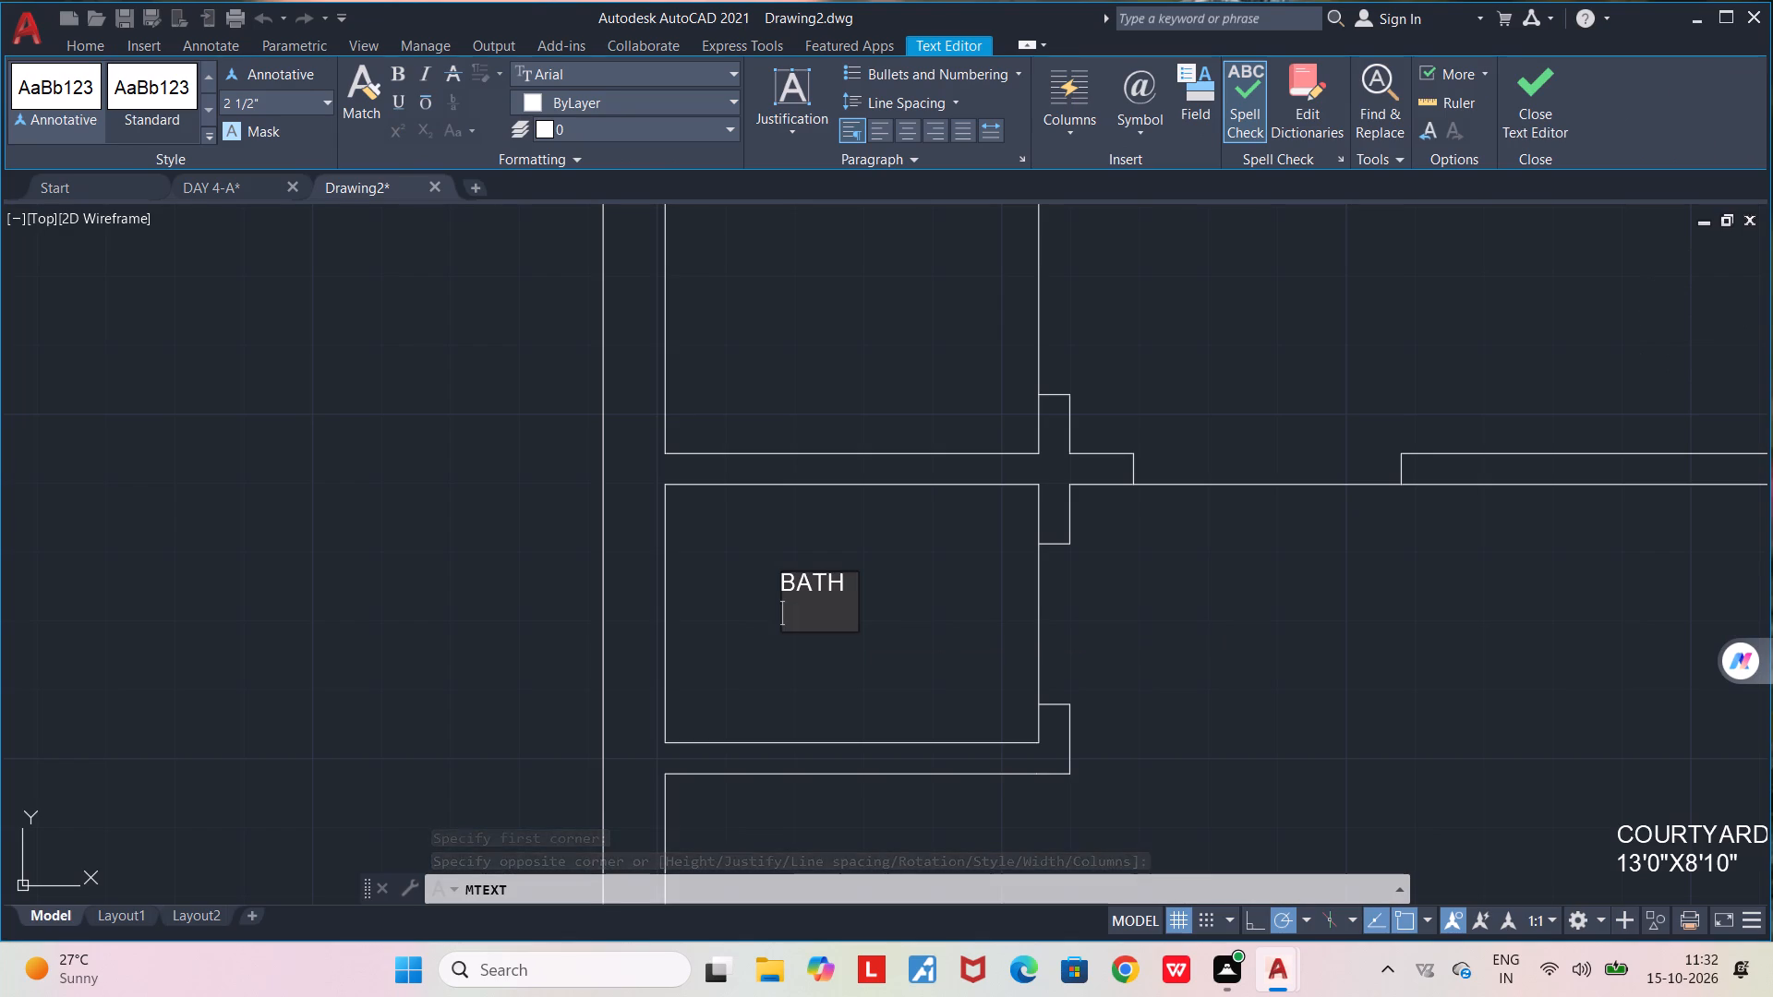
key("4")
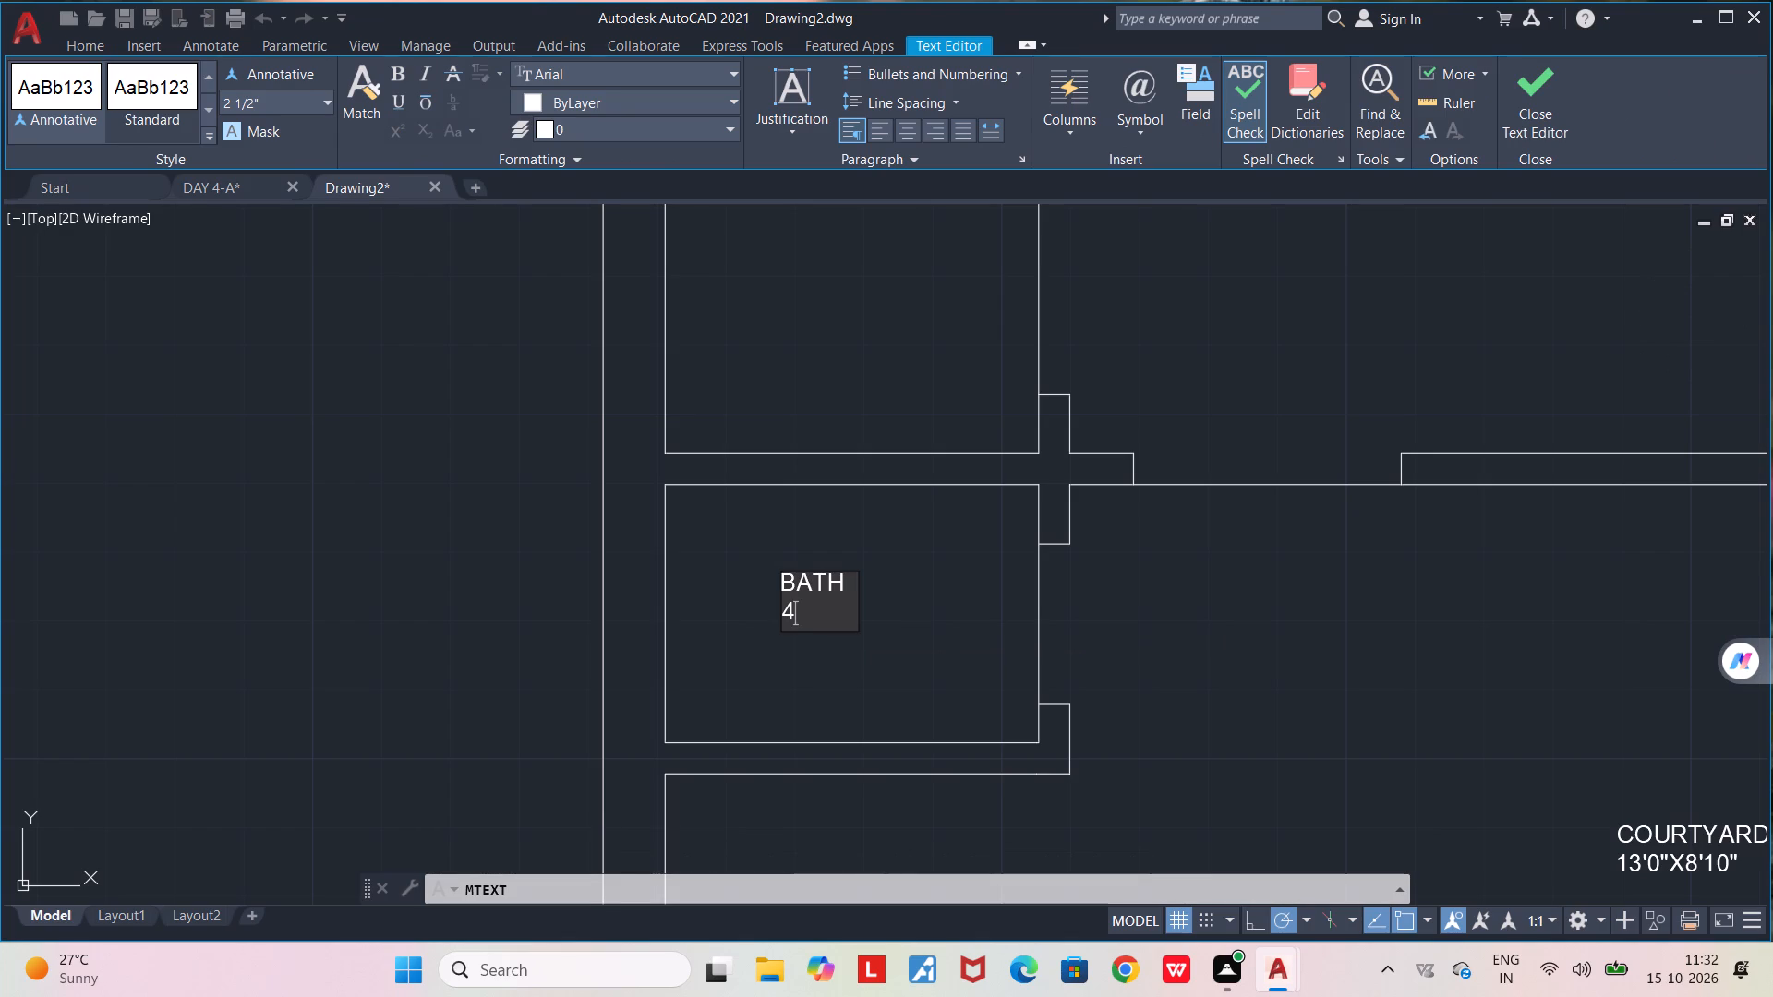
key("apostrophe")
key("0")
key("shift+quotedbl")
key("x")
type("3'")
type("6\"")
key("Return")
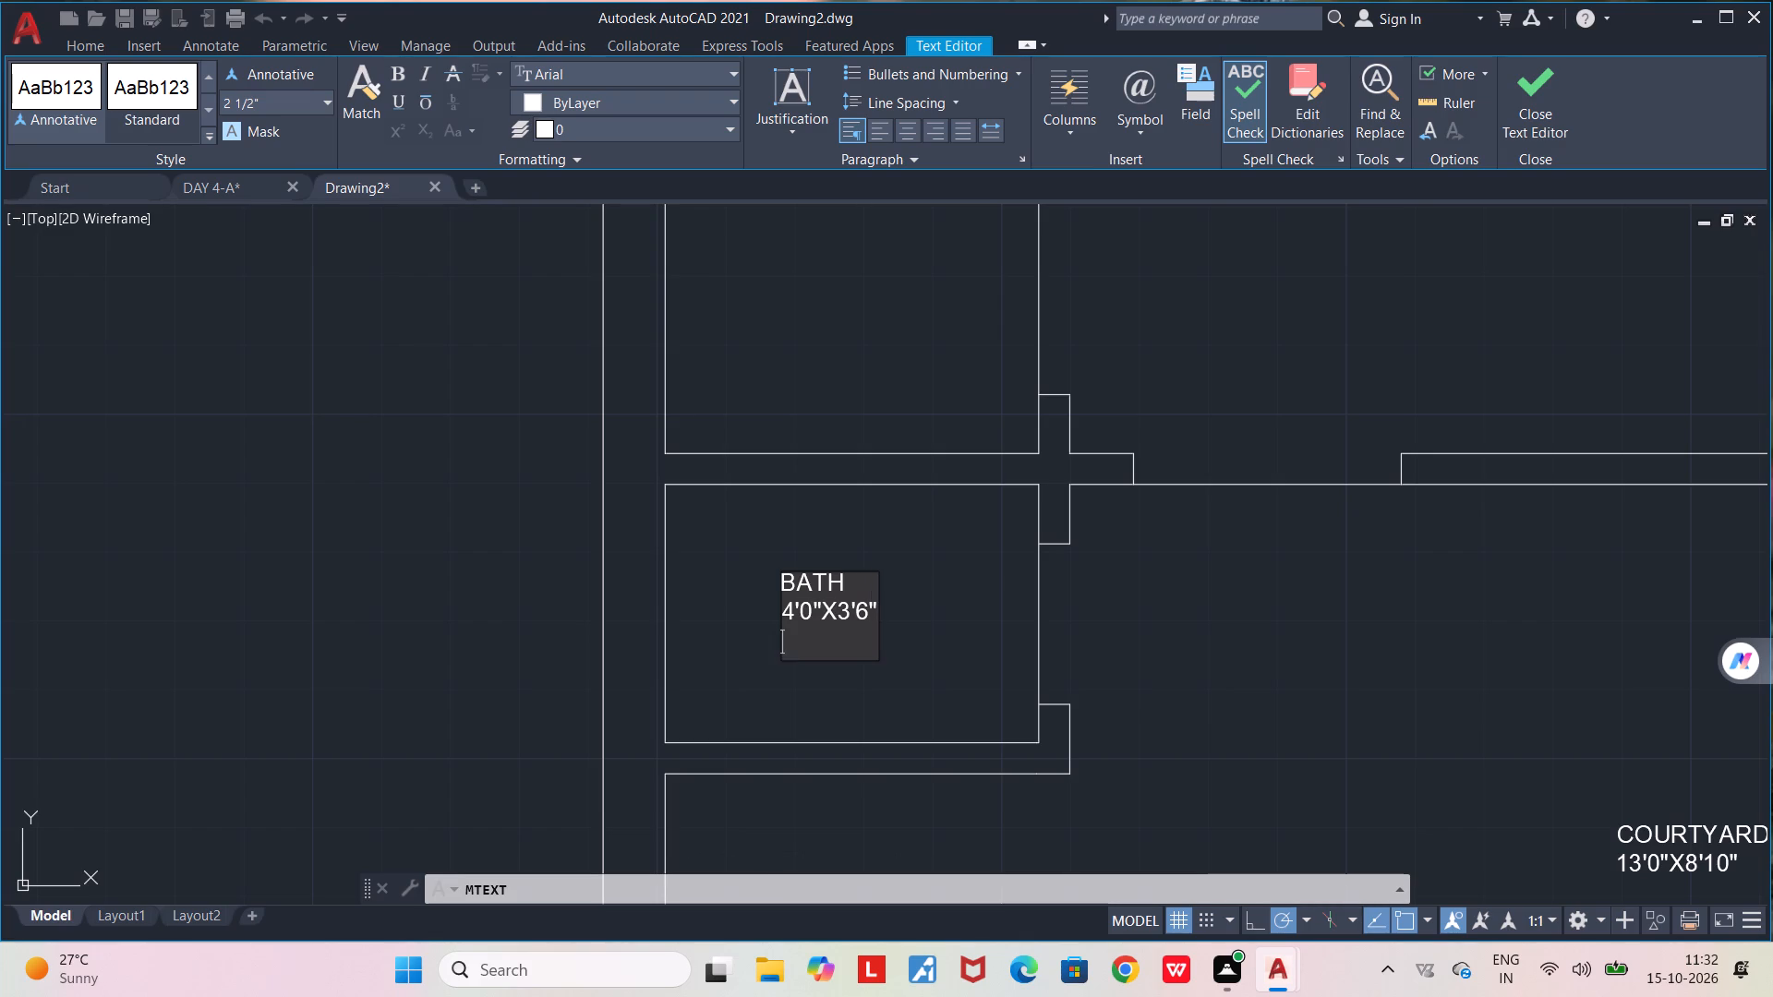
left_click(1004, 534)
Copy the BATH label and paste it into the narrow room directly above, beside the veranda.
middle_click_drag(963, 549, 992, 759)
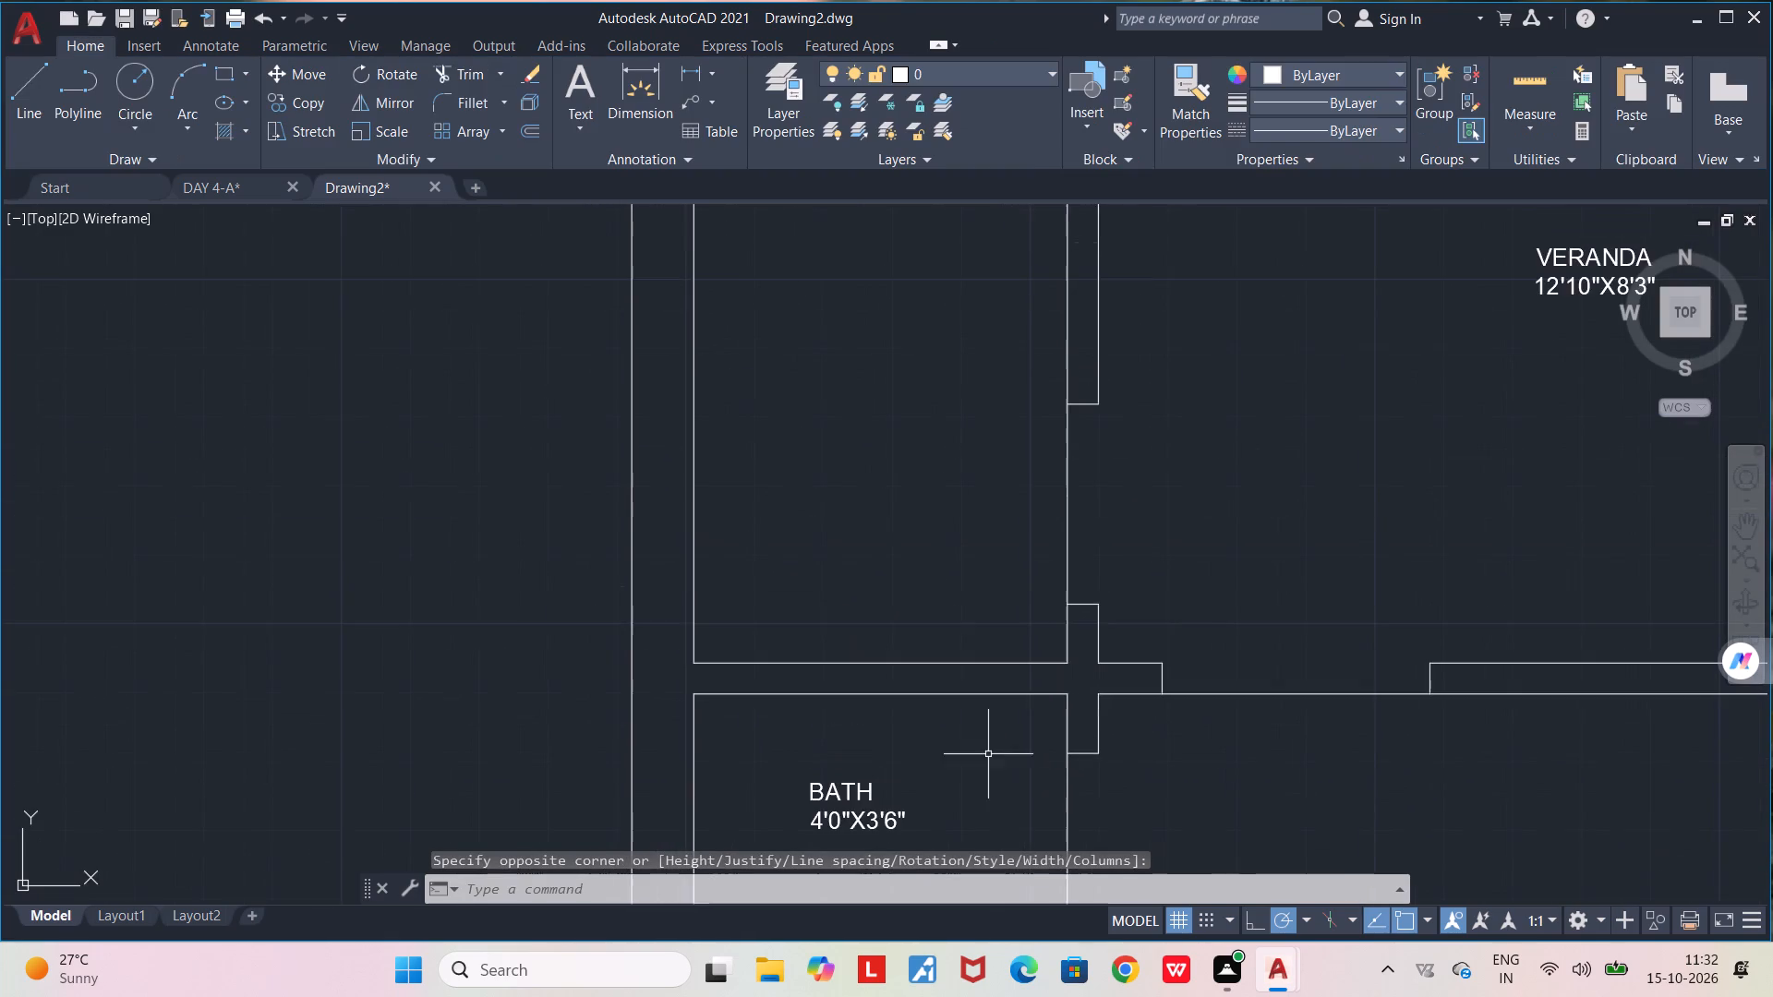
middle_click_drag(912, 446, 917, 656)
scroll(917, 656, "down", 1)
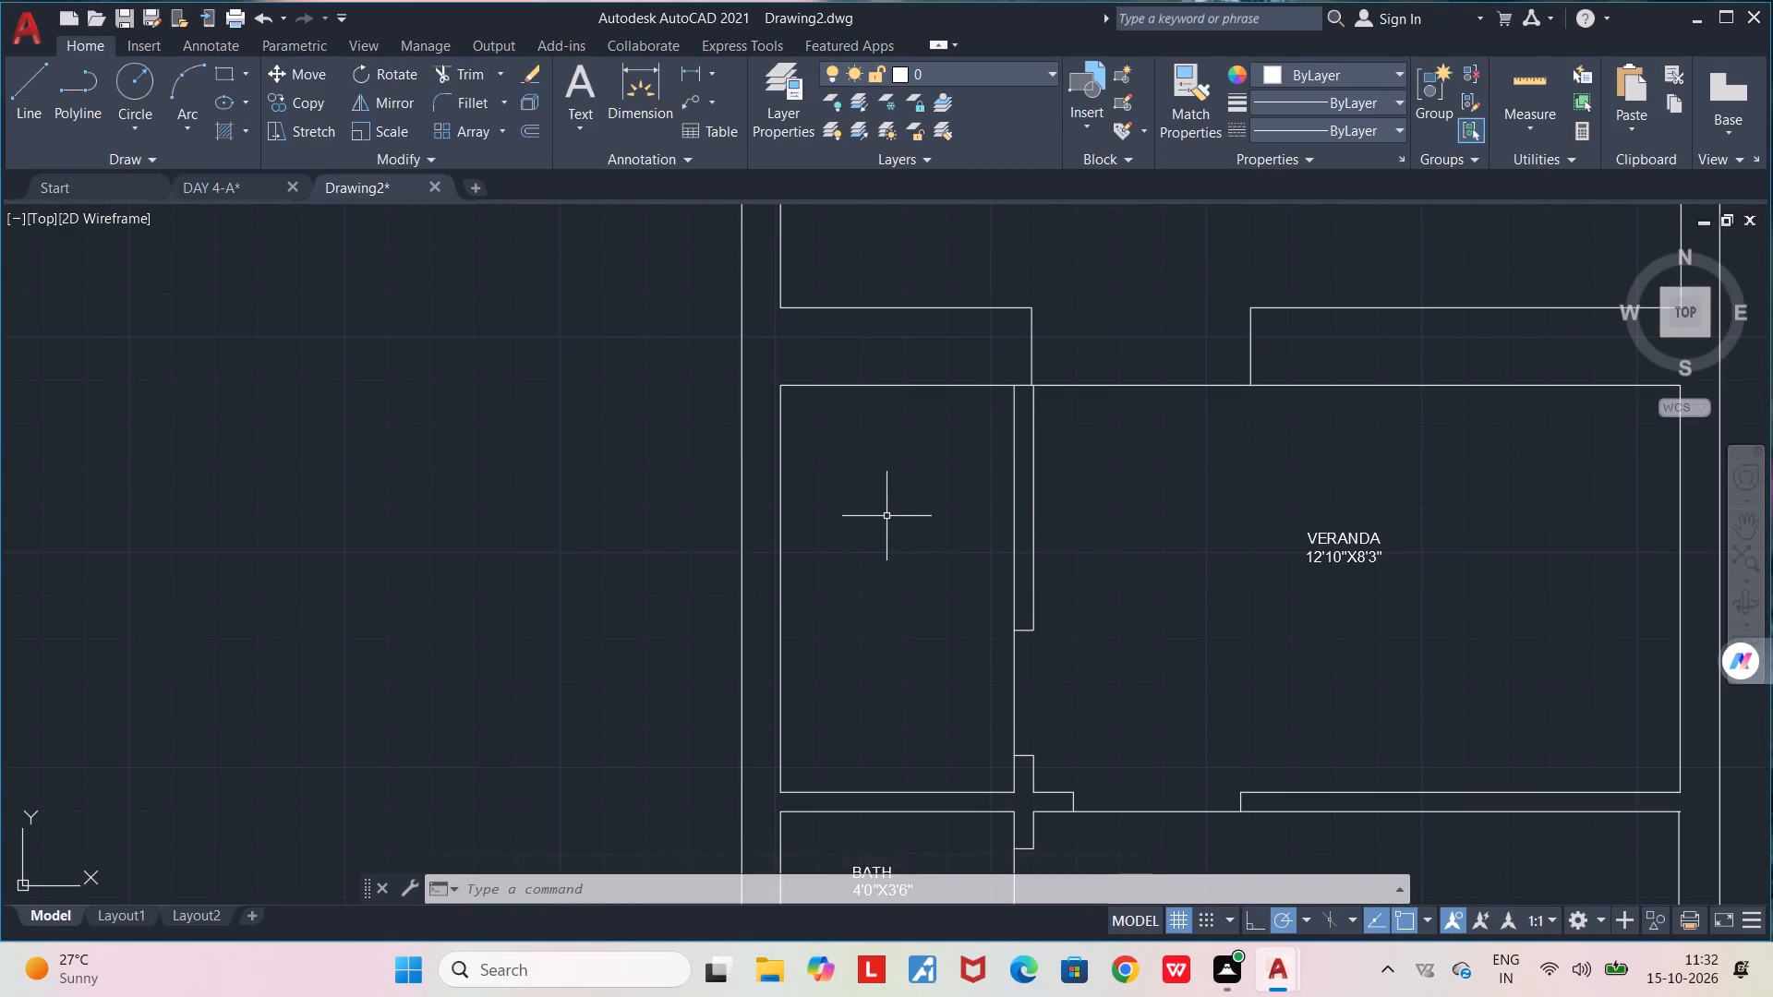
scroll(890, 596, "down", 2)
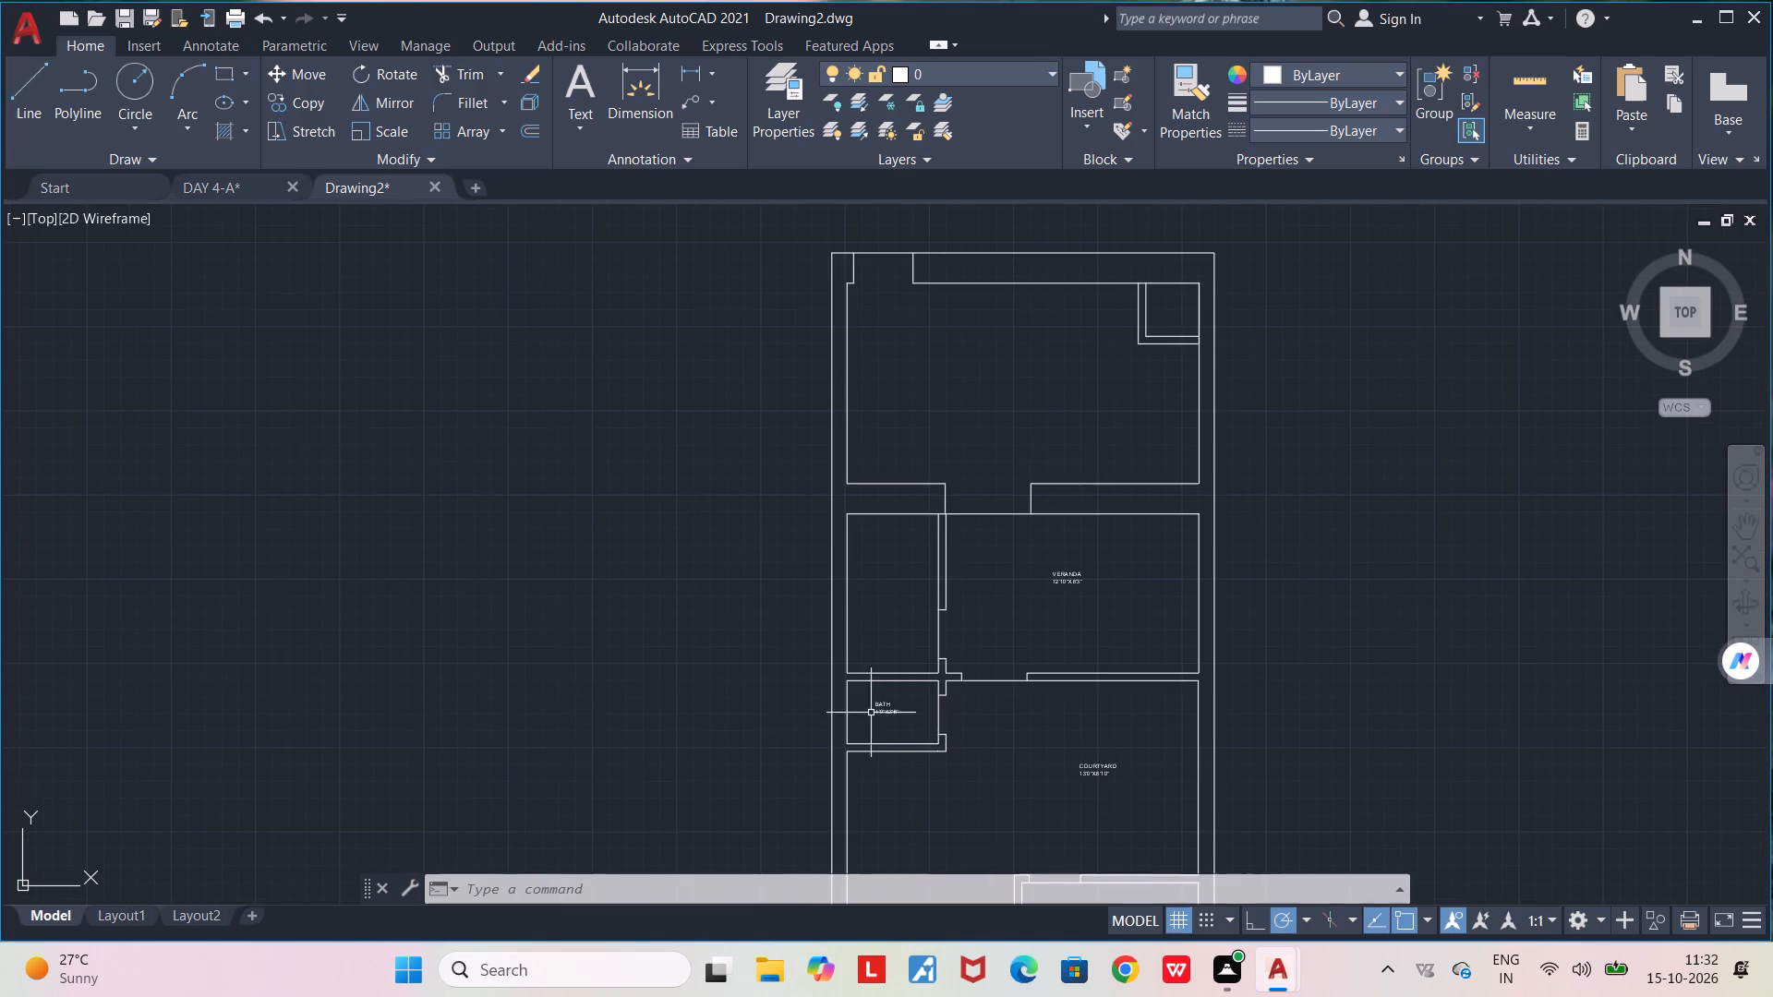
left_click(885, 712)
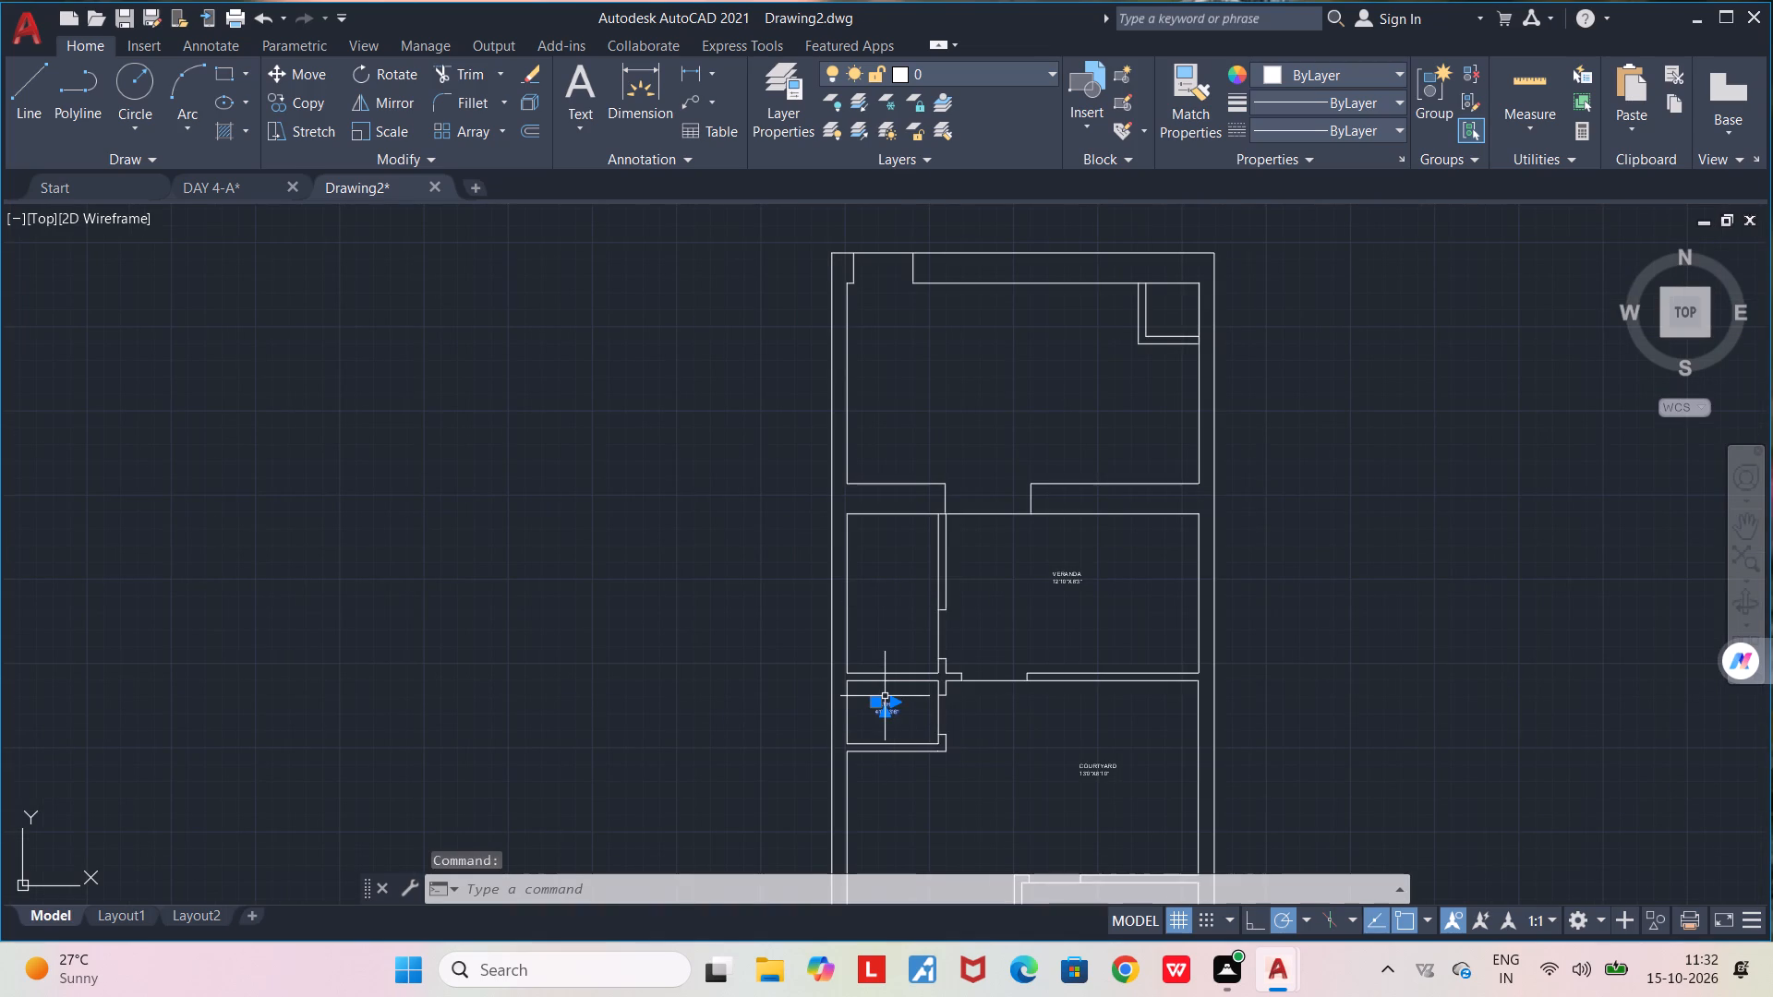
key("ctrl+c")
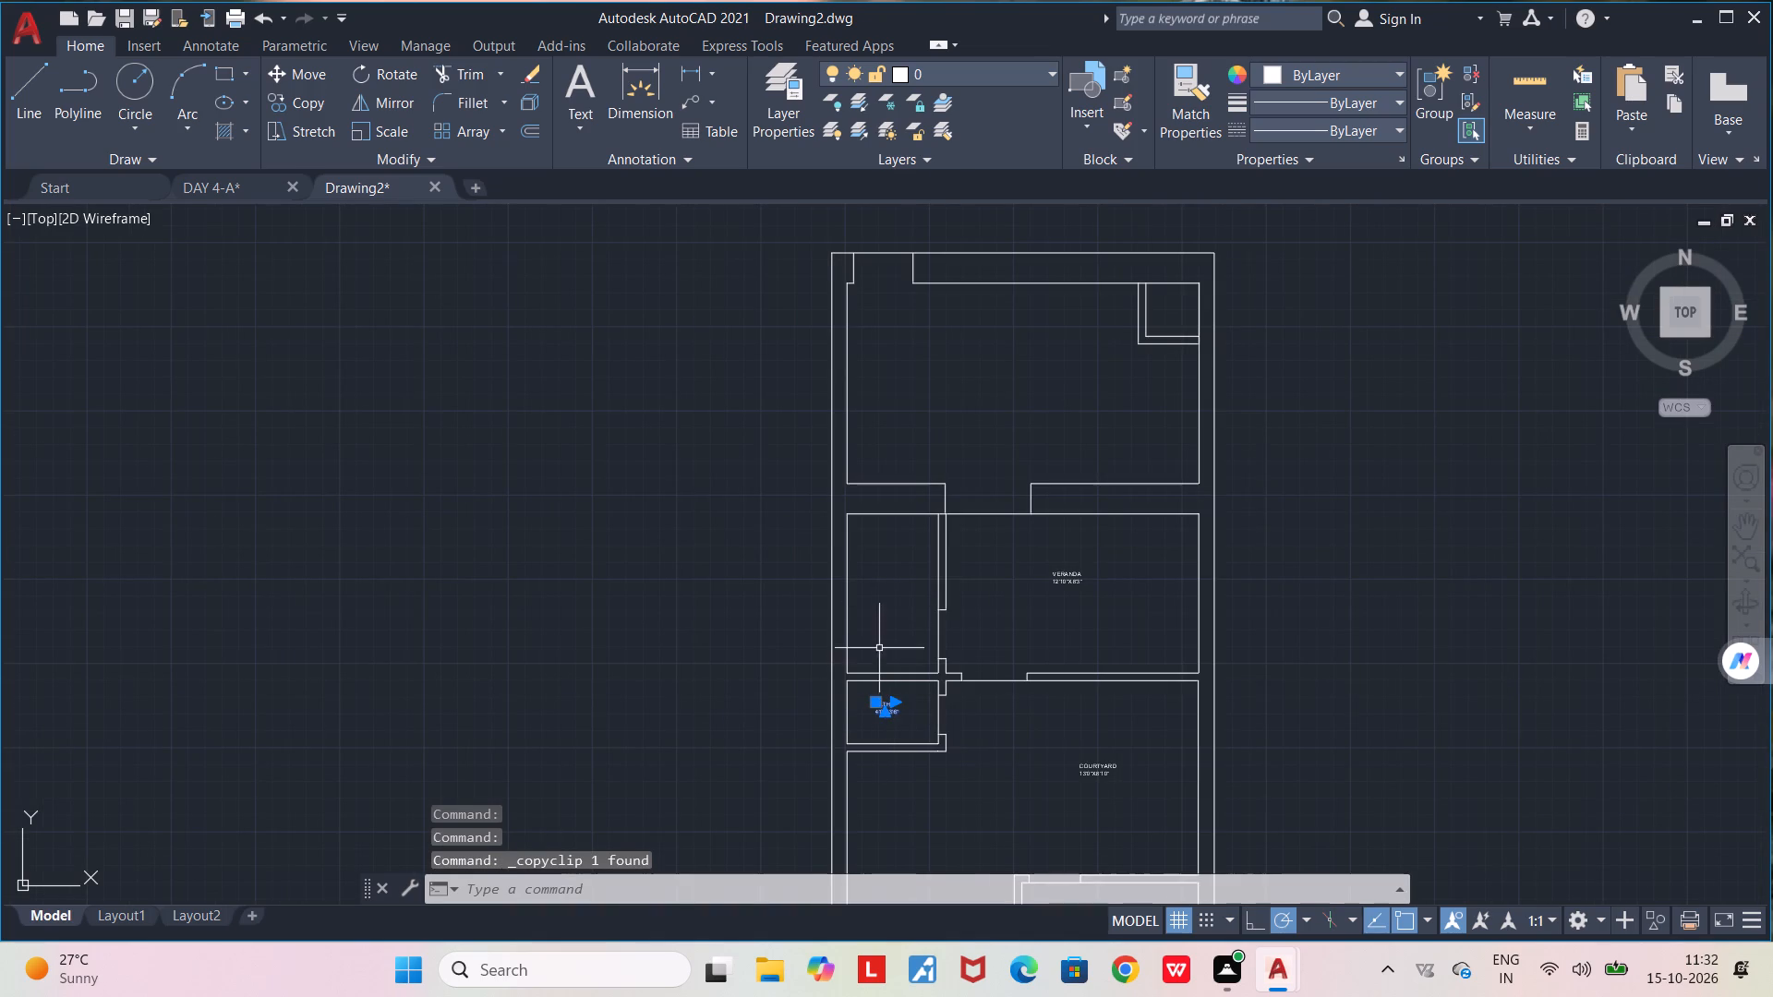
scroll(901, 583, "up", 2)
key("ctrl+v")
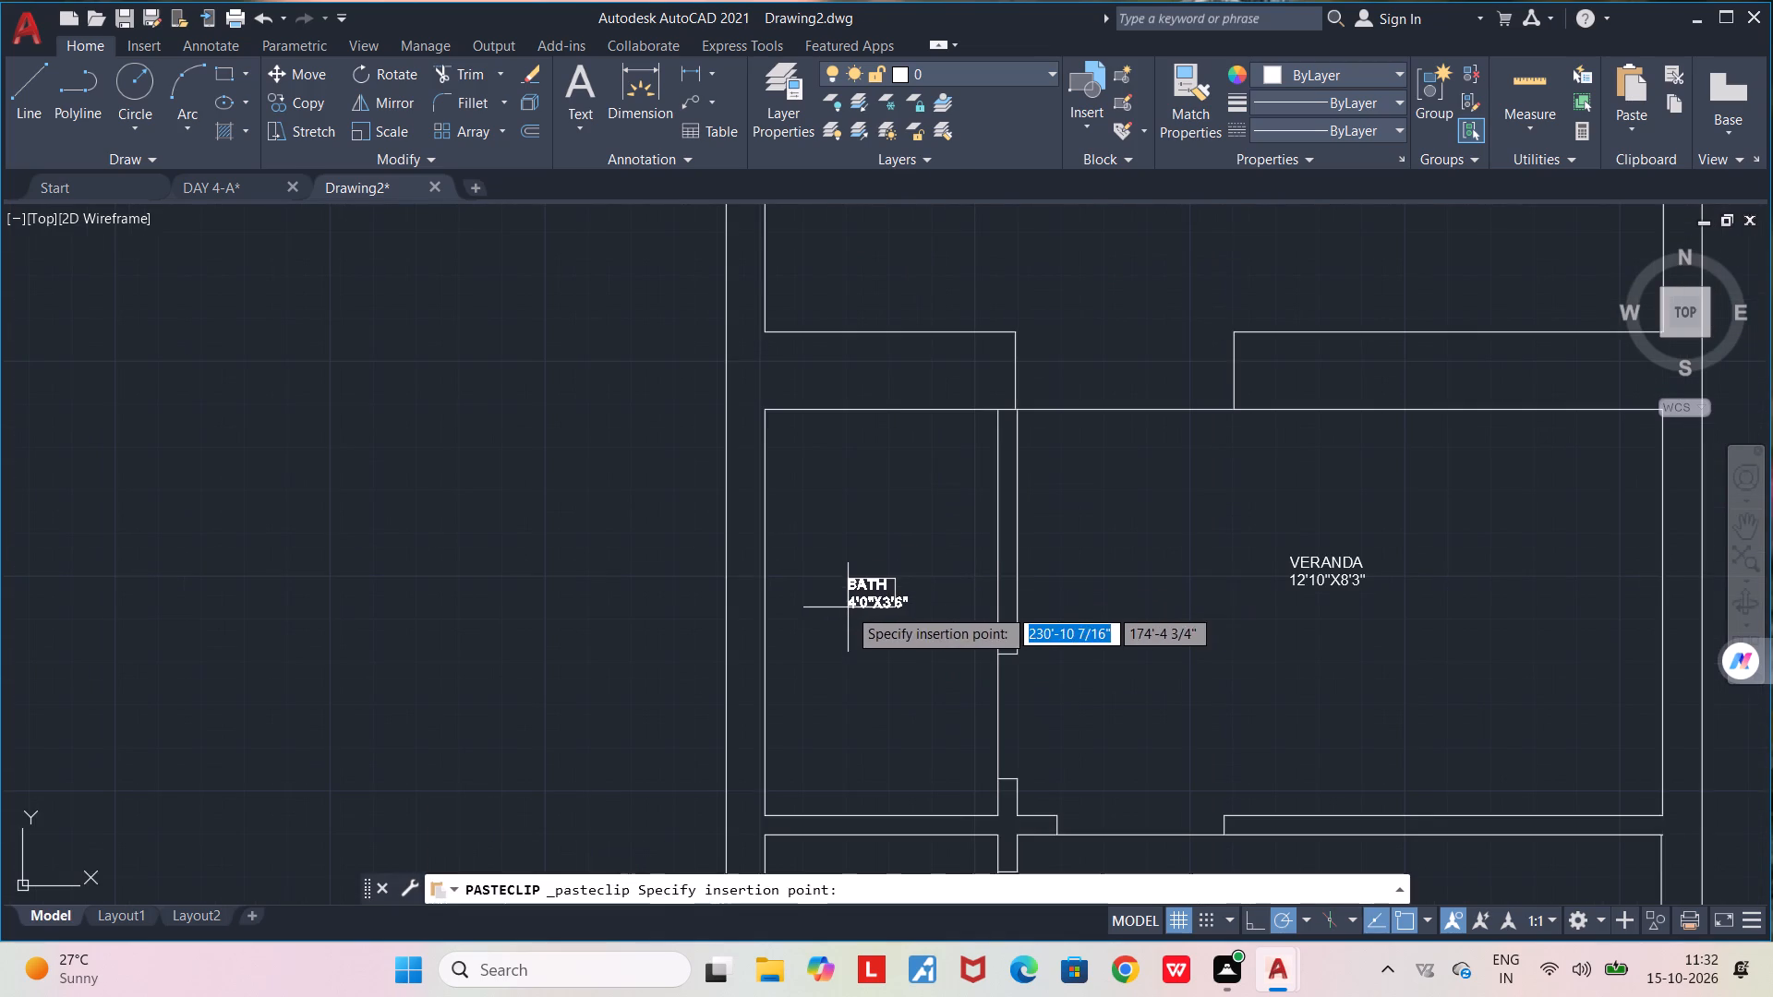
left_click(848, 607)
Edit the size line of the copied BATH label beside the veranda to 4'0"X8'3".
scroll(909, 615, "up", 3)
double_click(887, 562)
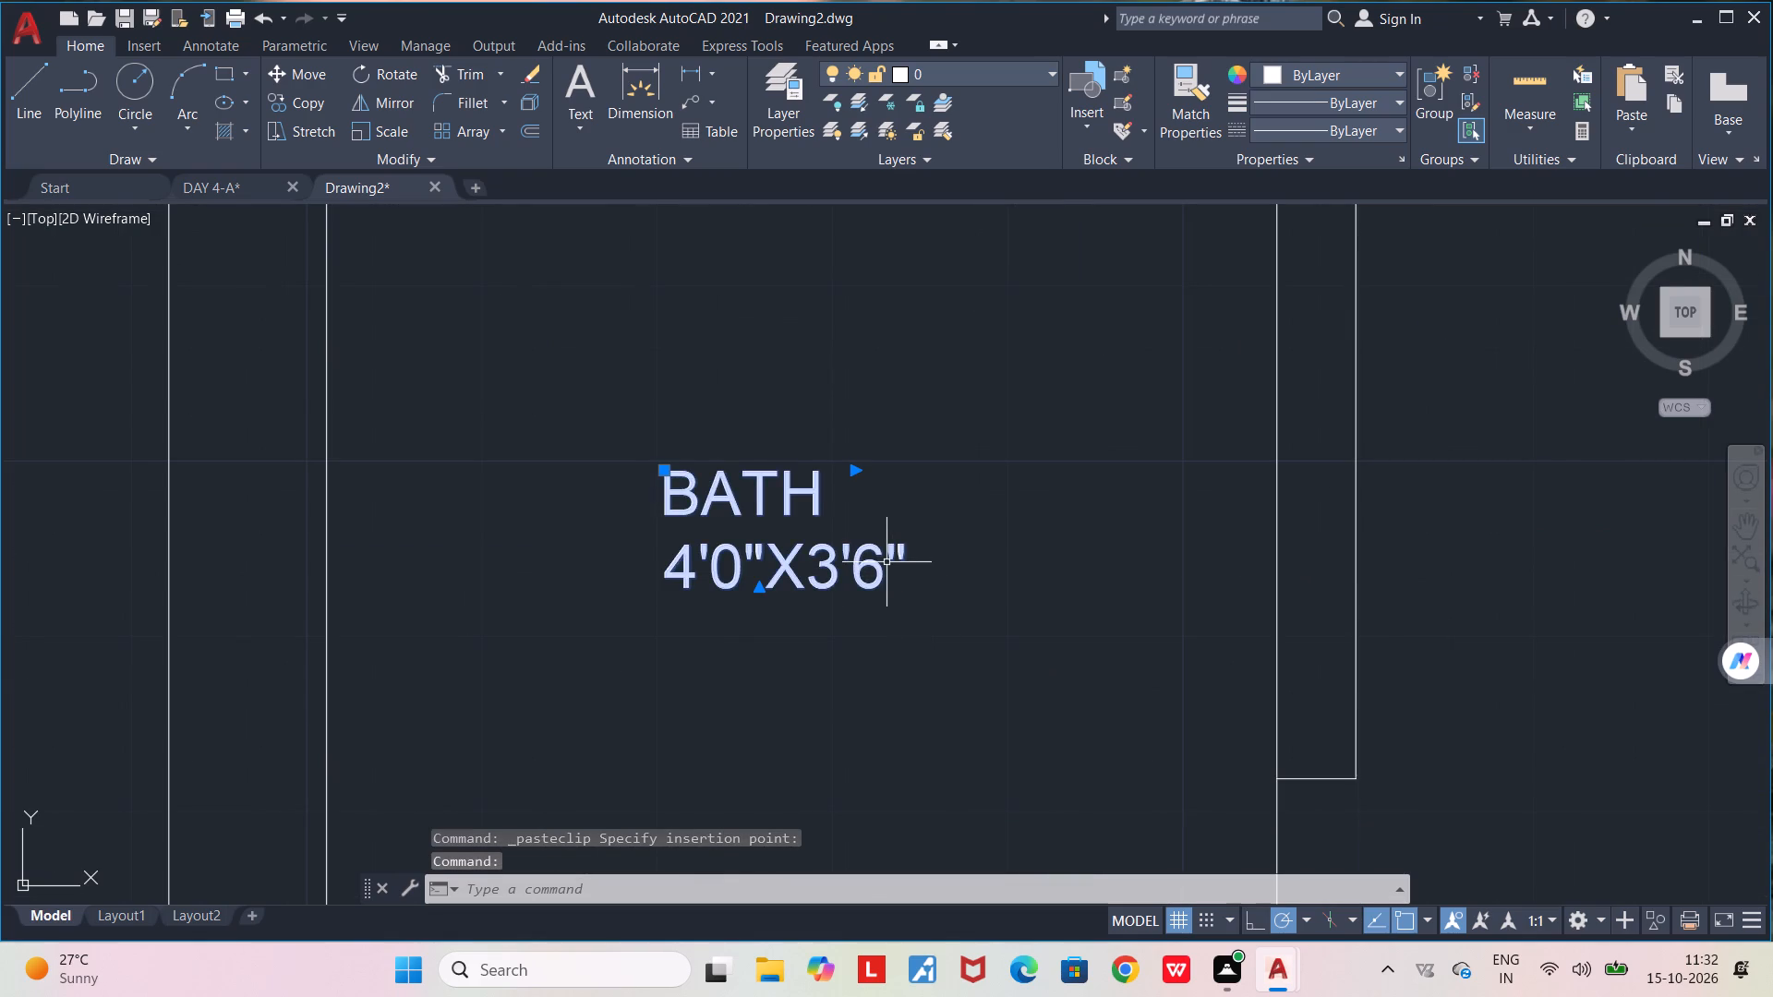
left_click(886, 562)
double_click(882, 562)
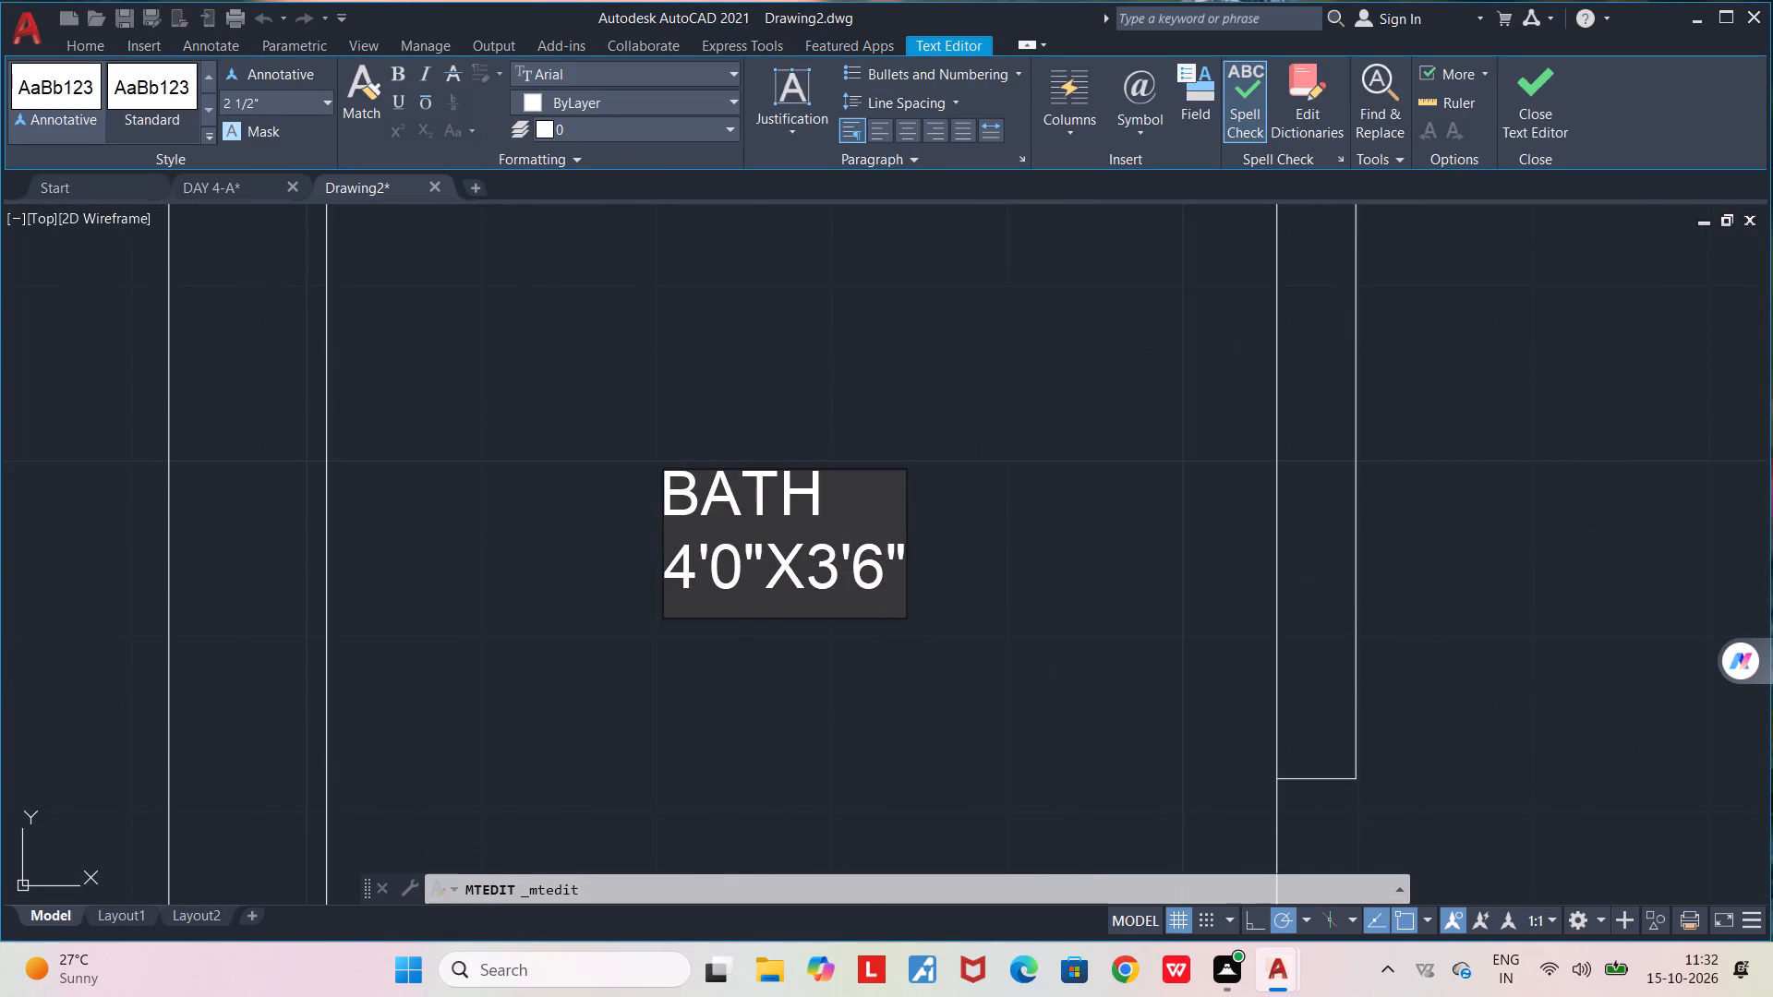
left_click(836, 552)
key("BackSpace")
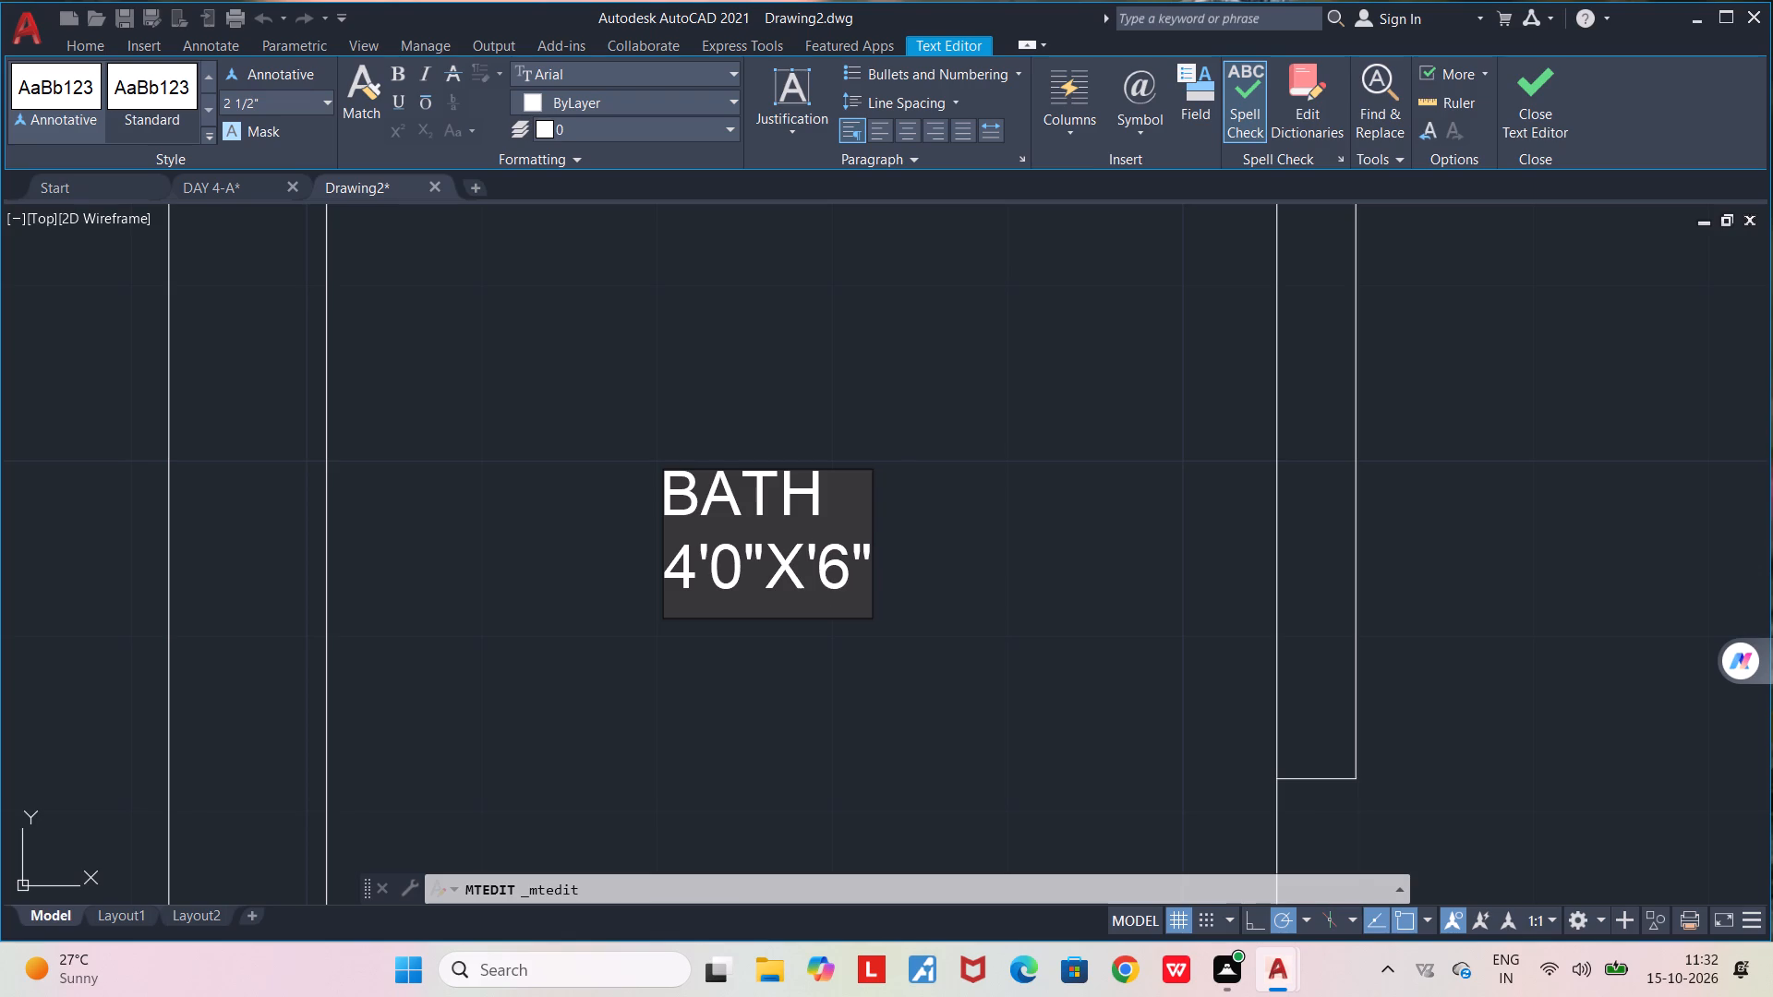
key("8")
key("Right")
key("Right")
key("BackSpace")
key("3")
left_click(1043, 726)
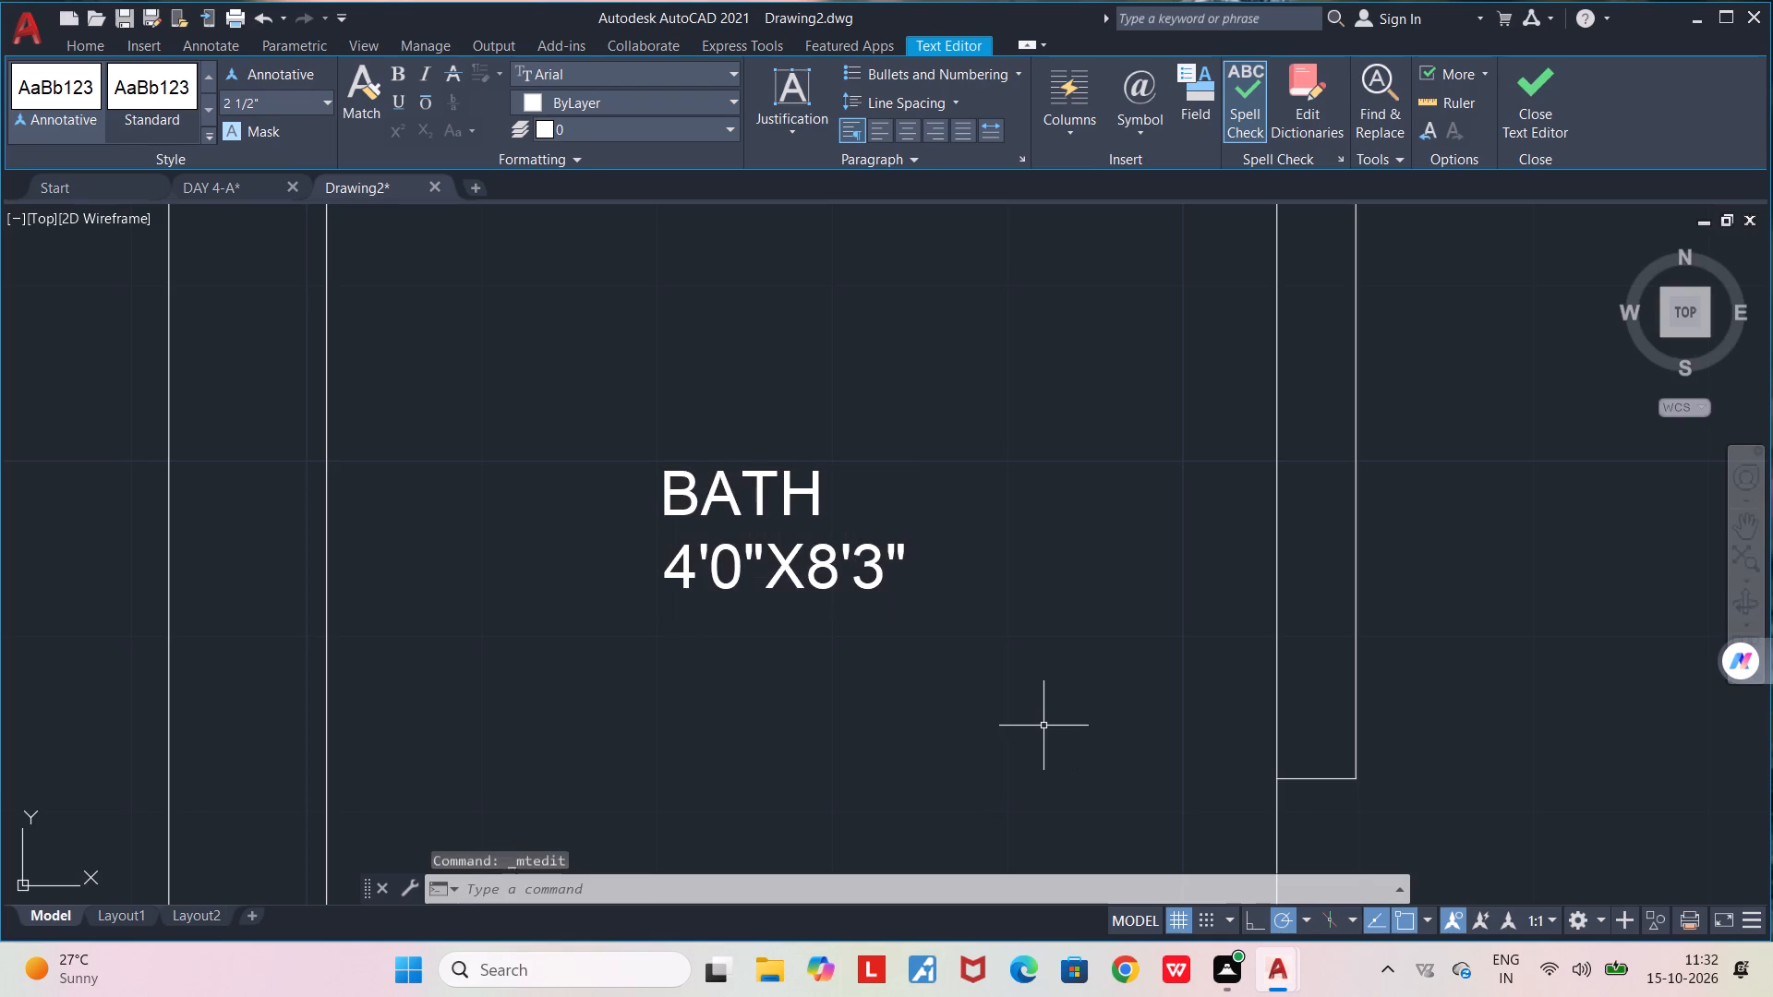
key("Escape")
Draw a 1'-6" line up from the top of the bath partition's veranda-side face and close it to the wall corner above.
scroll(1038, 722, "down", 3)
middle_click_drag(1019, 769, 952, 677)
scroll(952, 677, "down", 1)
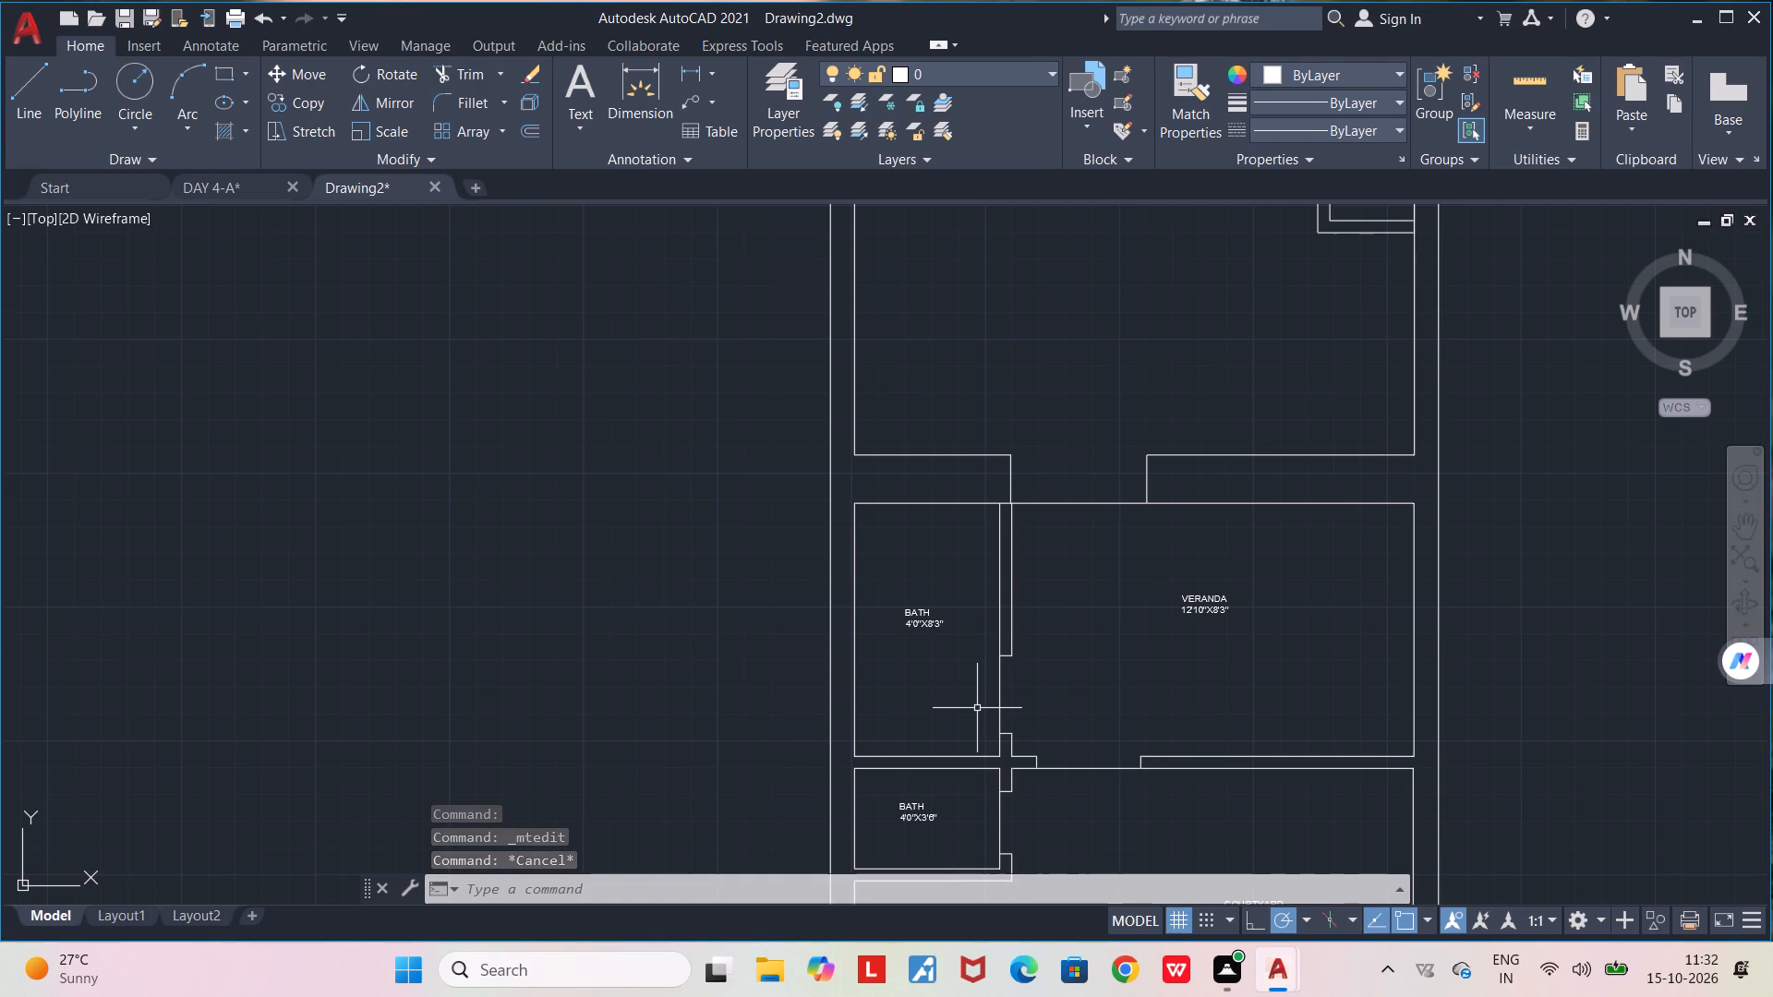
scroll(1072, 489, "up", 2)
middle_click_drag(1018, 524, 1075, 563)
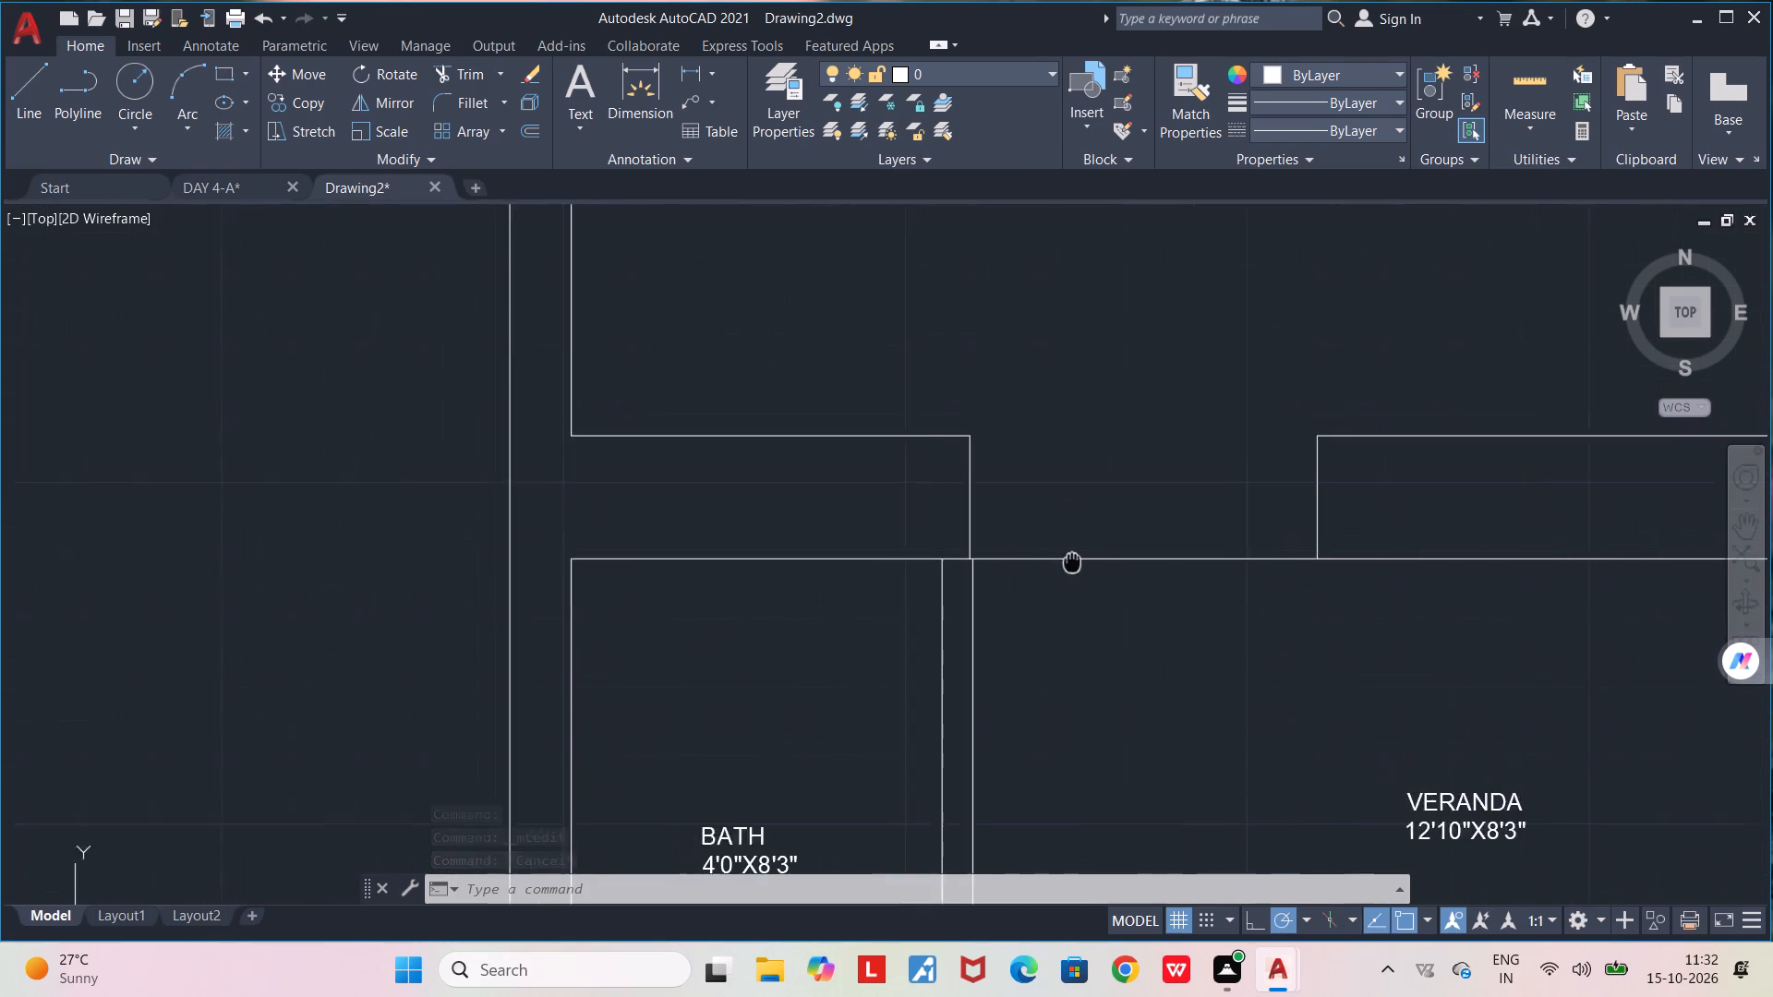
middle_click_drag(1075, 563, 1091, 572)
scroll(1009, 525, "up", 2)
scroll(969, 664, "up", 3)
middle_click_drag(1000, 691, 980, 841)
scroll(972, 836, "down", 1)
key("l")
key("Return")
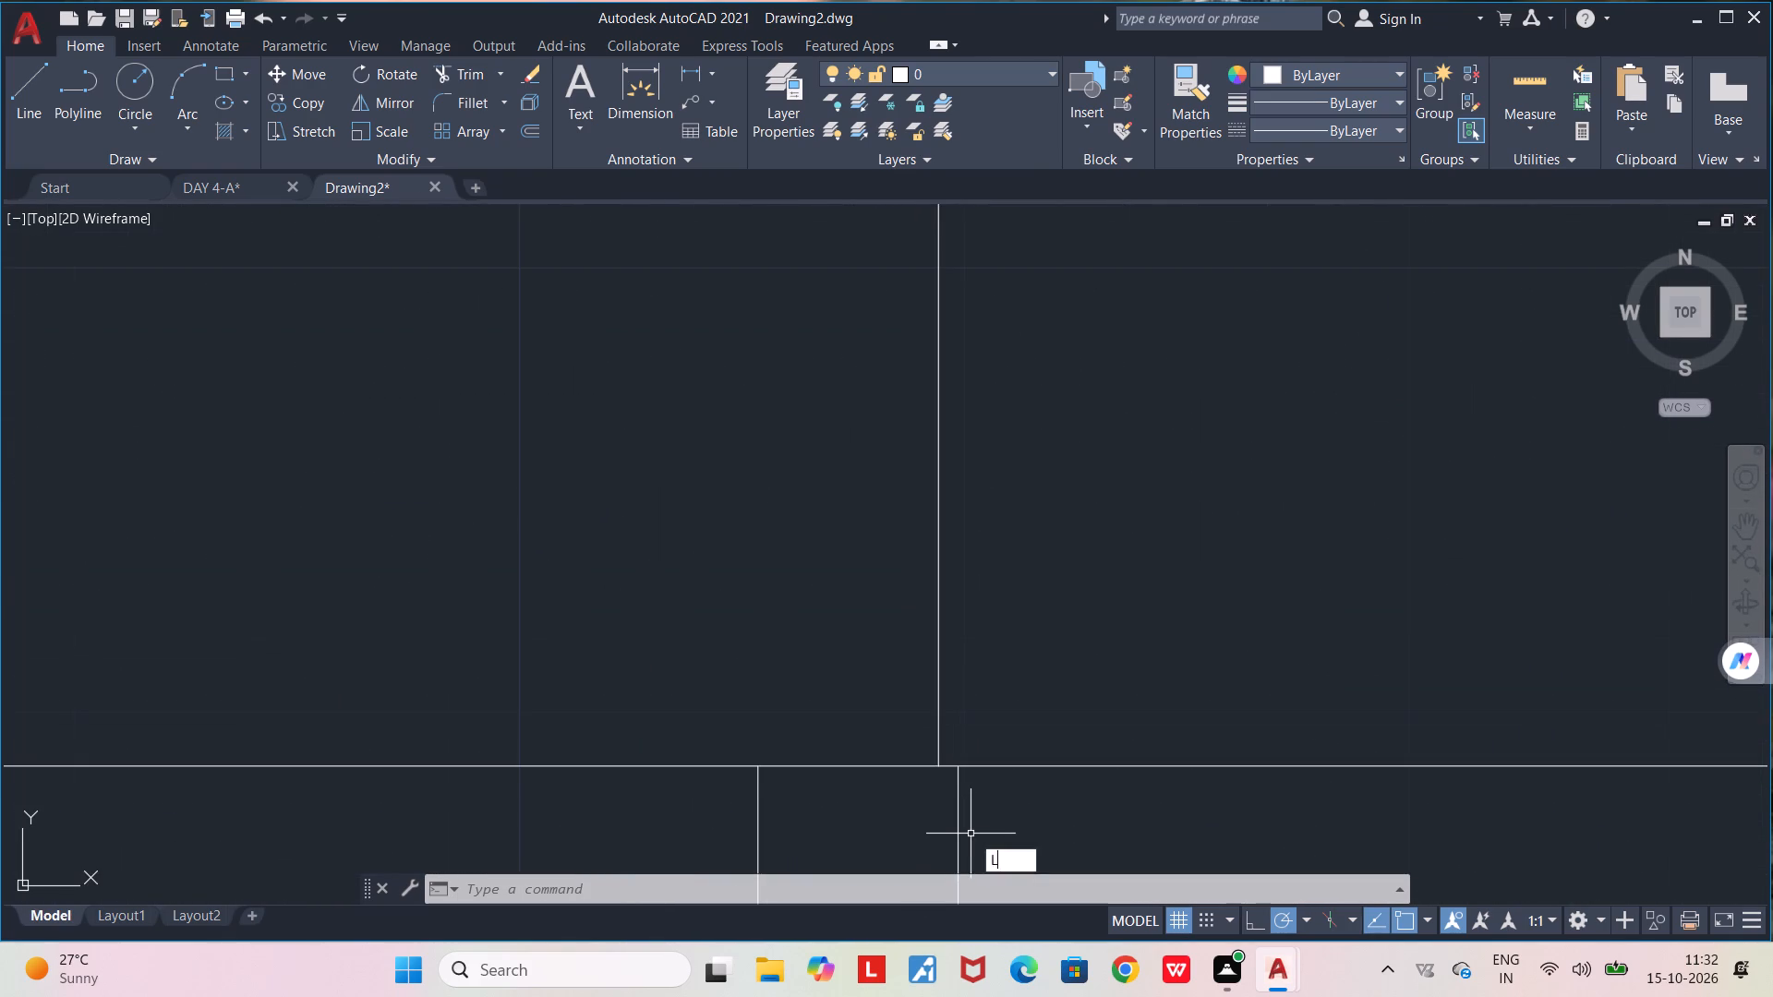
left_click(959, 767)
middle_click_drag(949, 509, 947, 723)
scroll(947, 723, "down", 3)
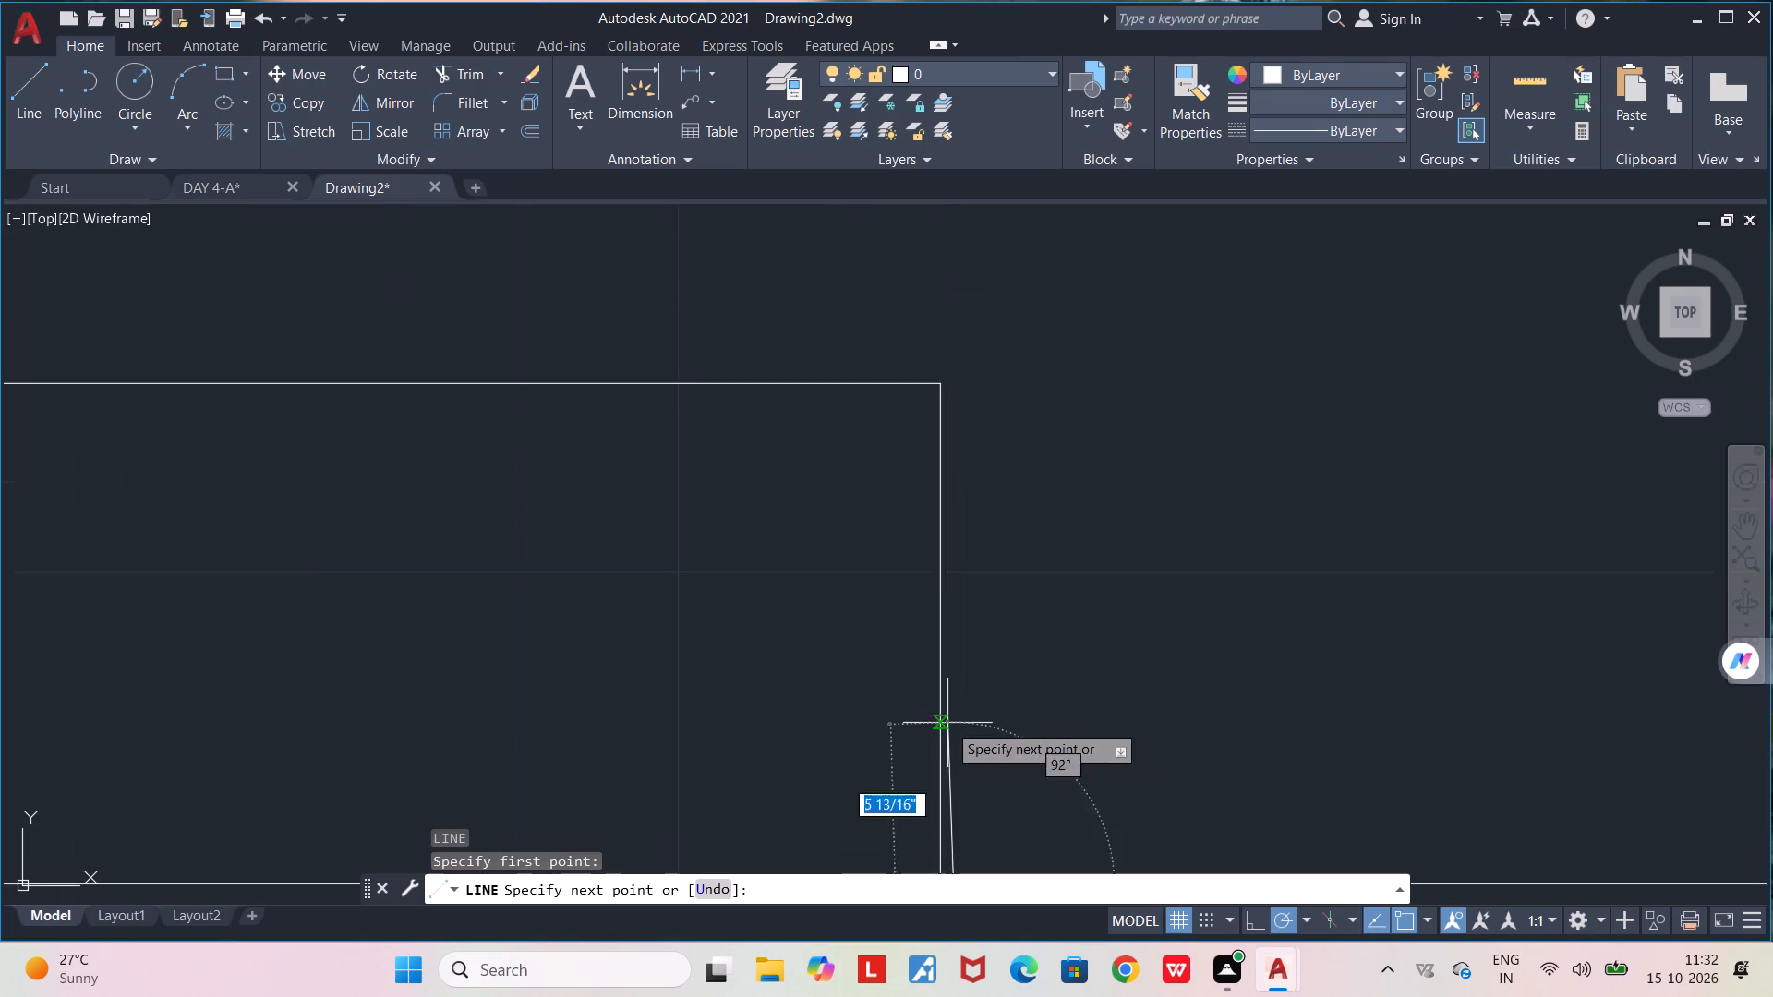
scroll(947, 723, "down", 1)
scroll(947, 599, "up", 4)
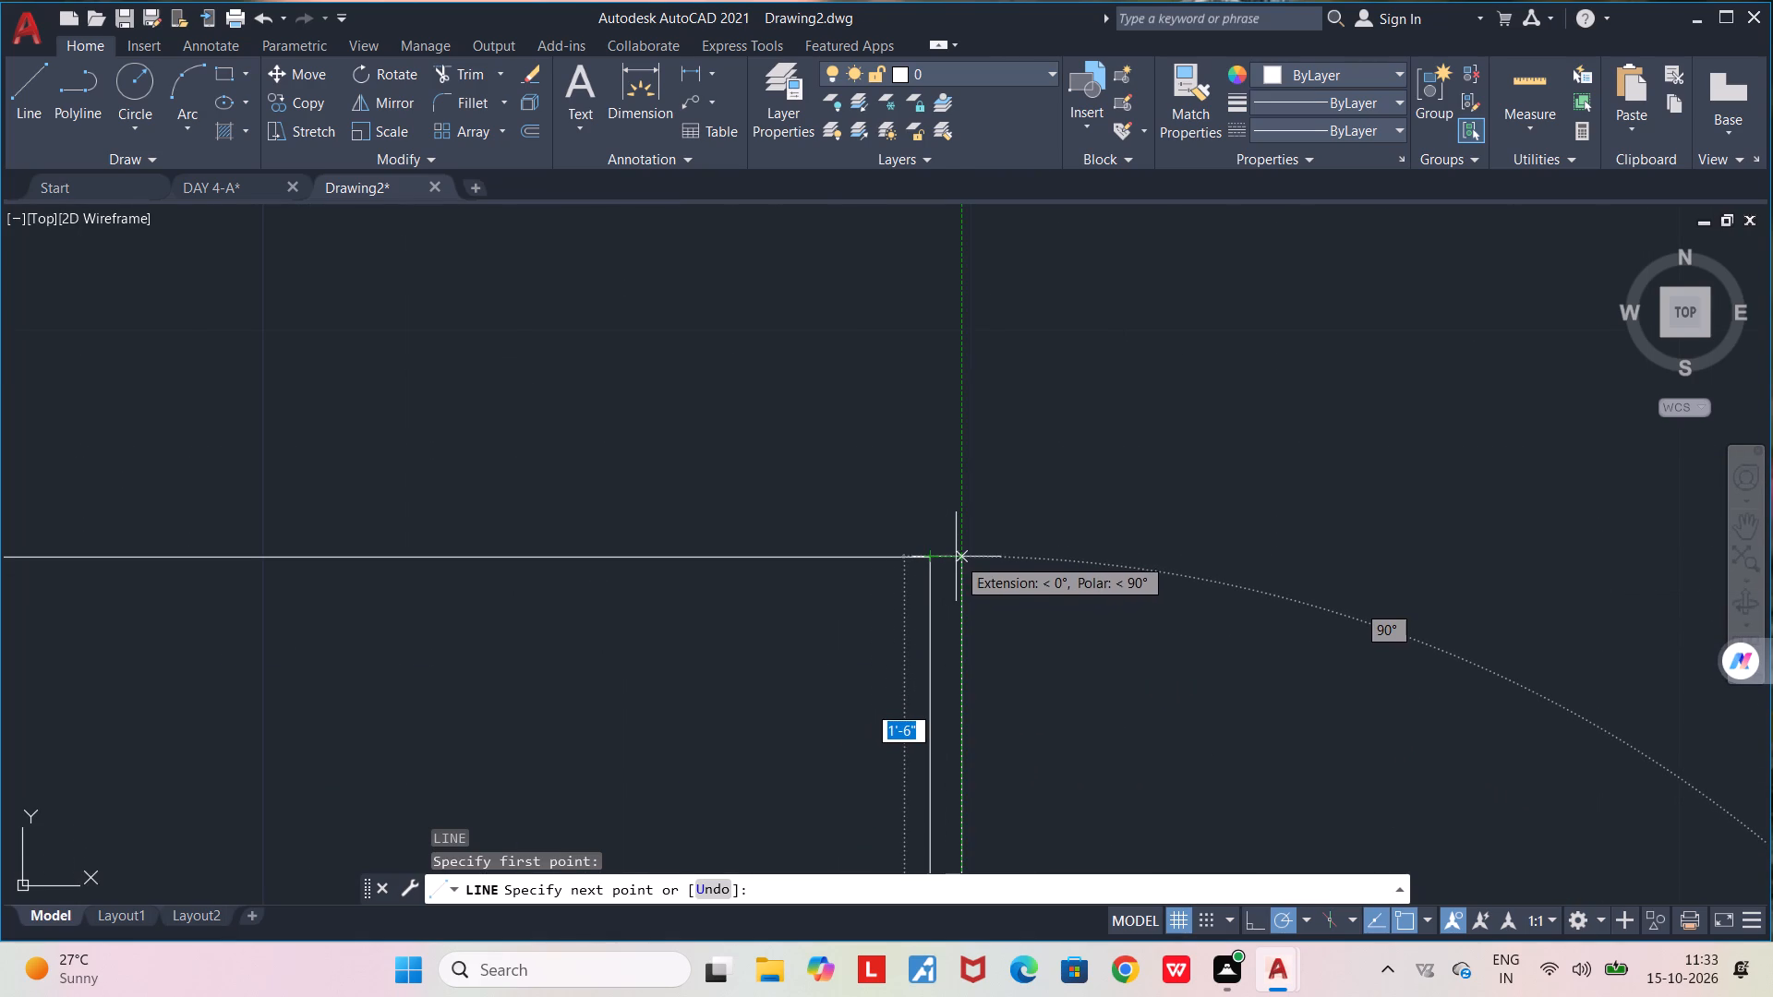
left_click(964, 556)
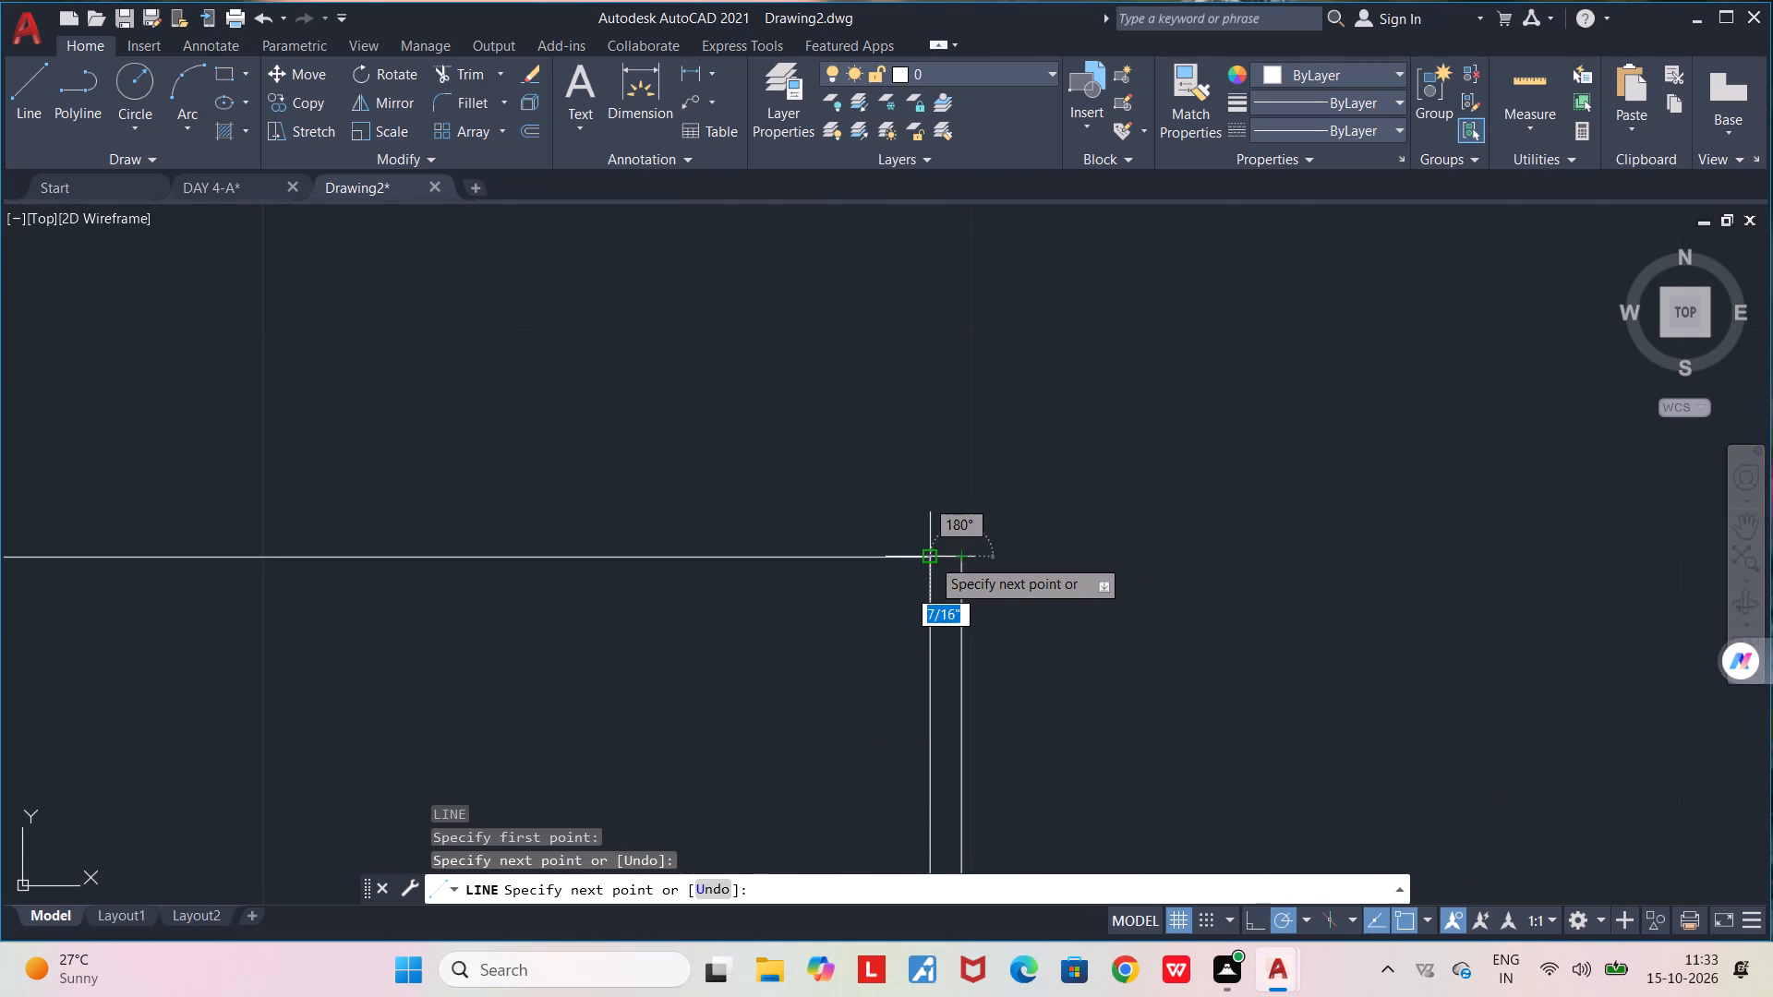
left_click(931, 558)
key("space")
Trim the superseded jamb line beside the new one and the wall line crossing the partition's top between the bath and veranda.
type("TR")
key("Return")
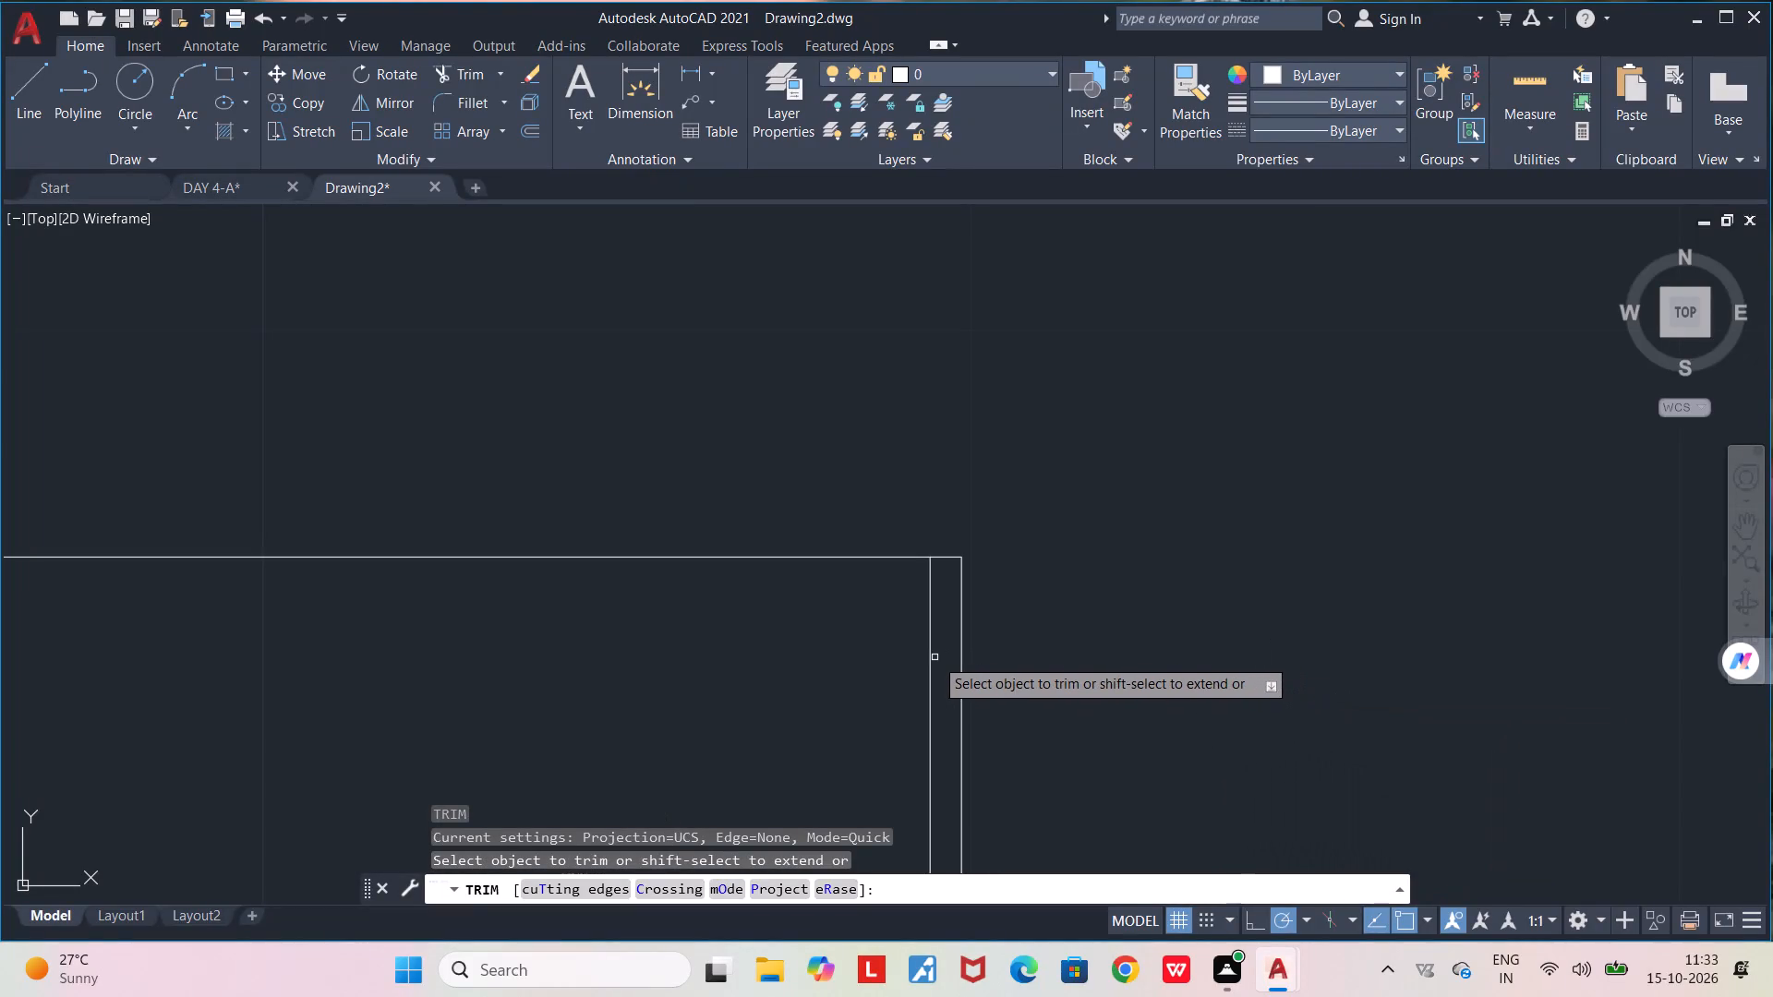
left_click(929, 663)
scroll(930, 665, "down", 4)
middle_click_drag(915, 697, 957, 538)
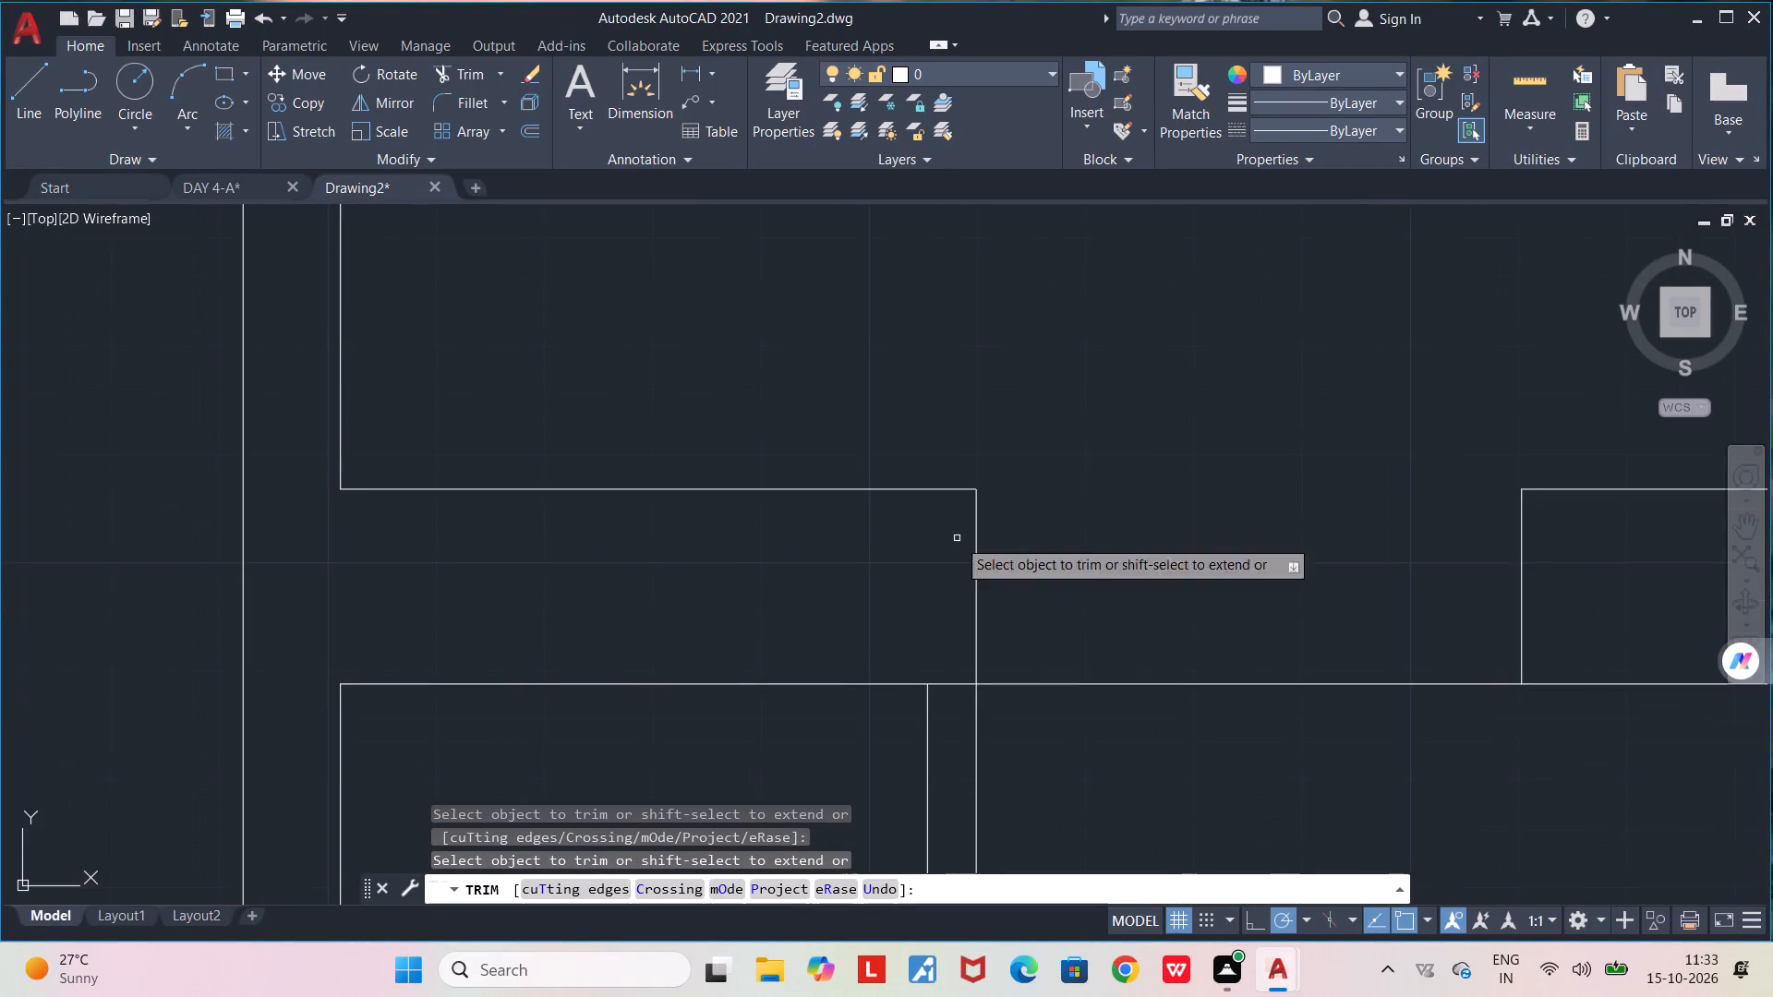
scroll(965, 631, "up", 2)
left_click_drag(926, 719, 943, 779)
scroll(942, 776, "down", 1)
scroll(950, 780, "up", 5)
left_click_drag(1126, 648, 1132, 768)
scroll(1116, 760, "down", 2)
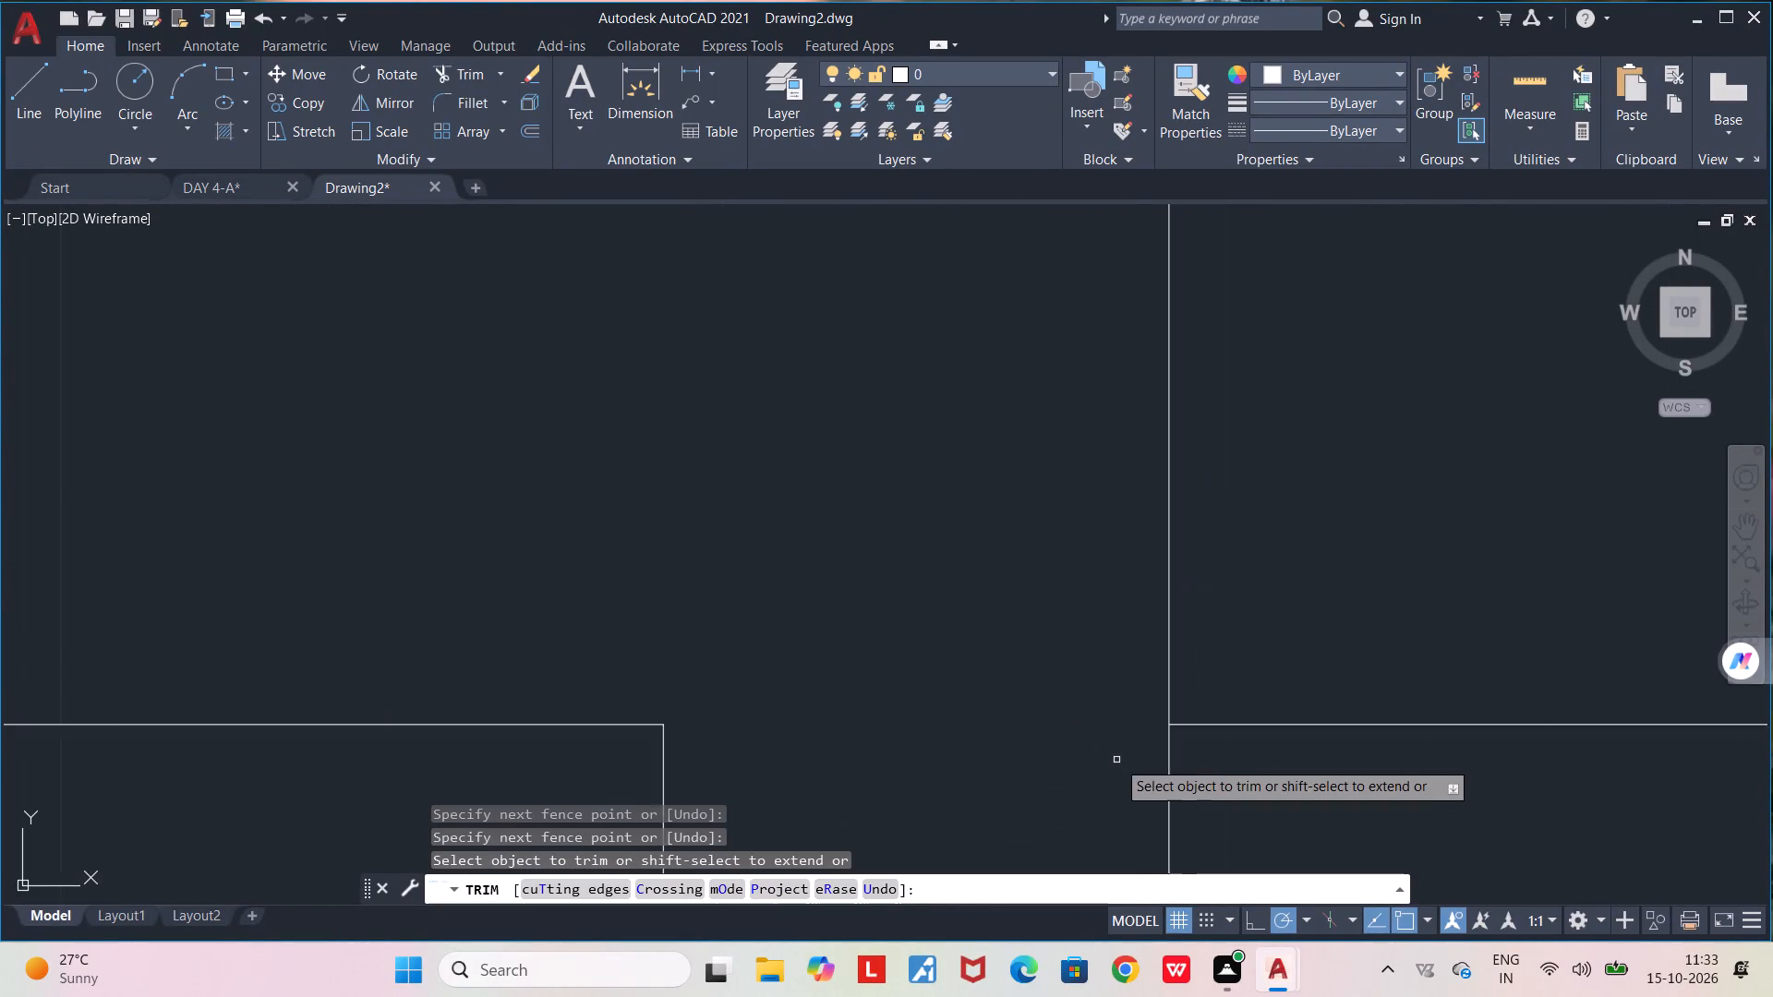
scroll(1116, 760, "down", 2)
middle_click_drag(1070, 763, 1076, 576)
scroll(1076, 576, "down", 4)
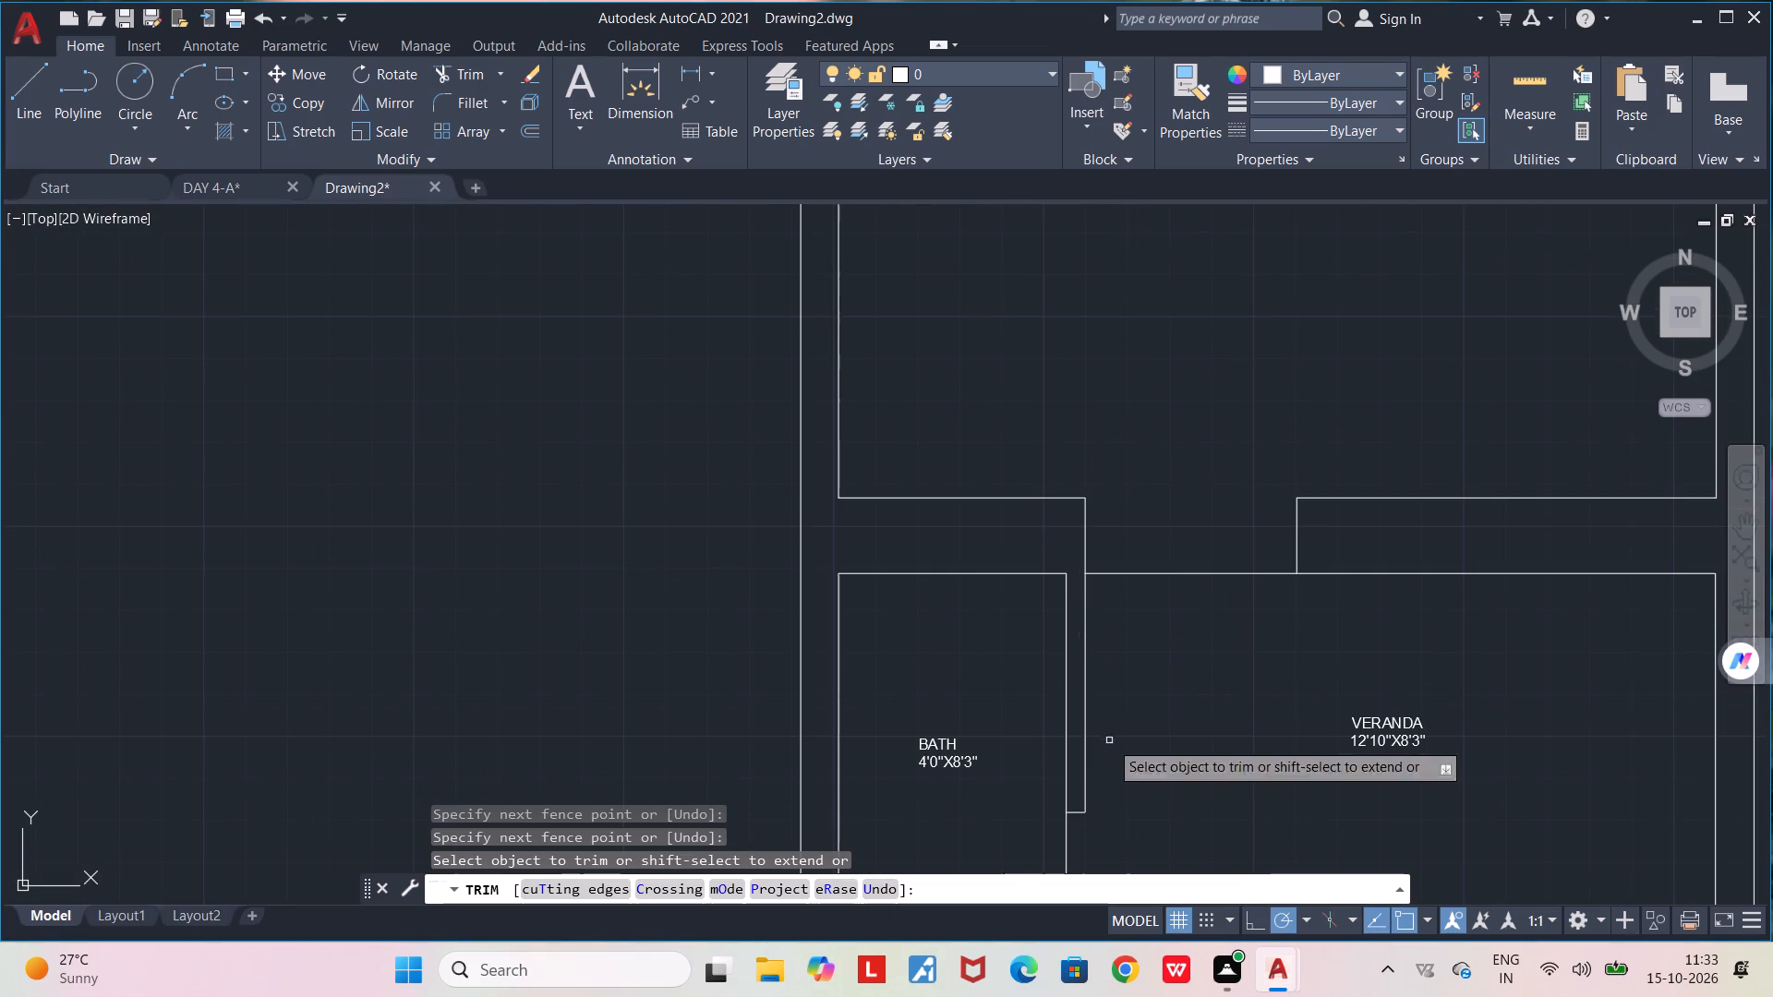
middle_click_drag(1164, 657, 960, 436)
scroll(960, 436, "down", 1)
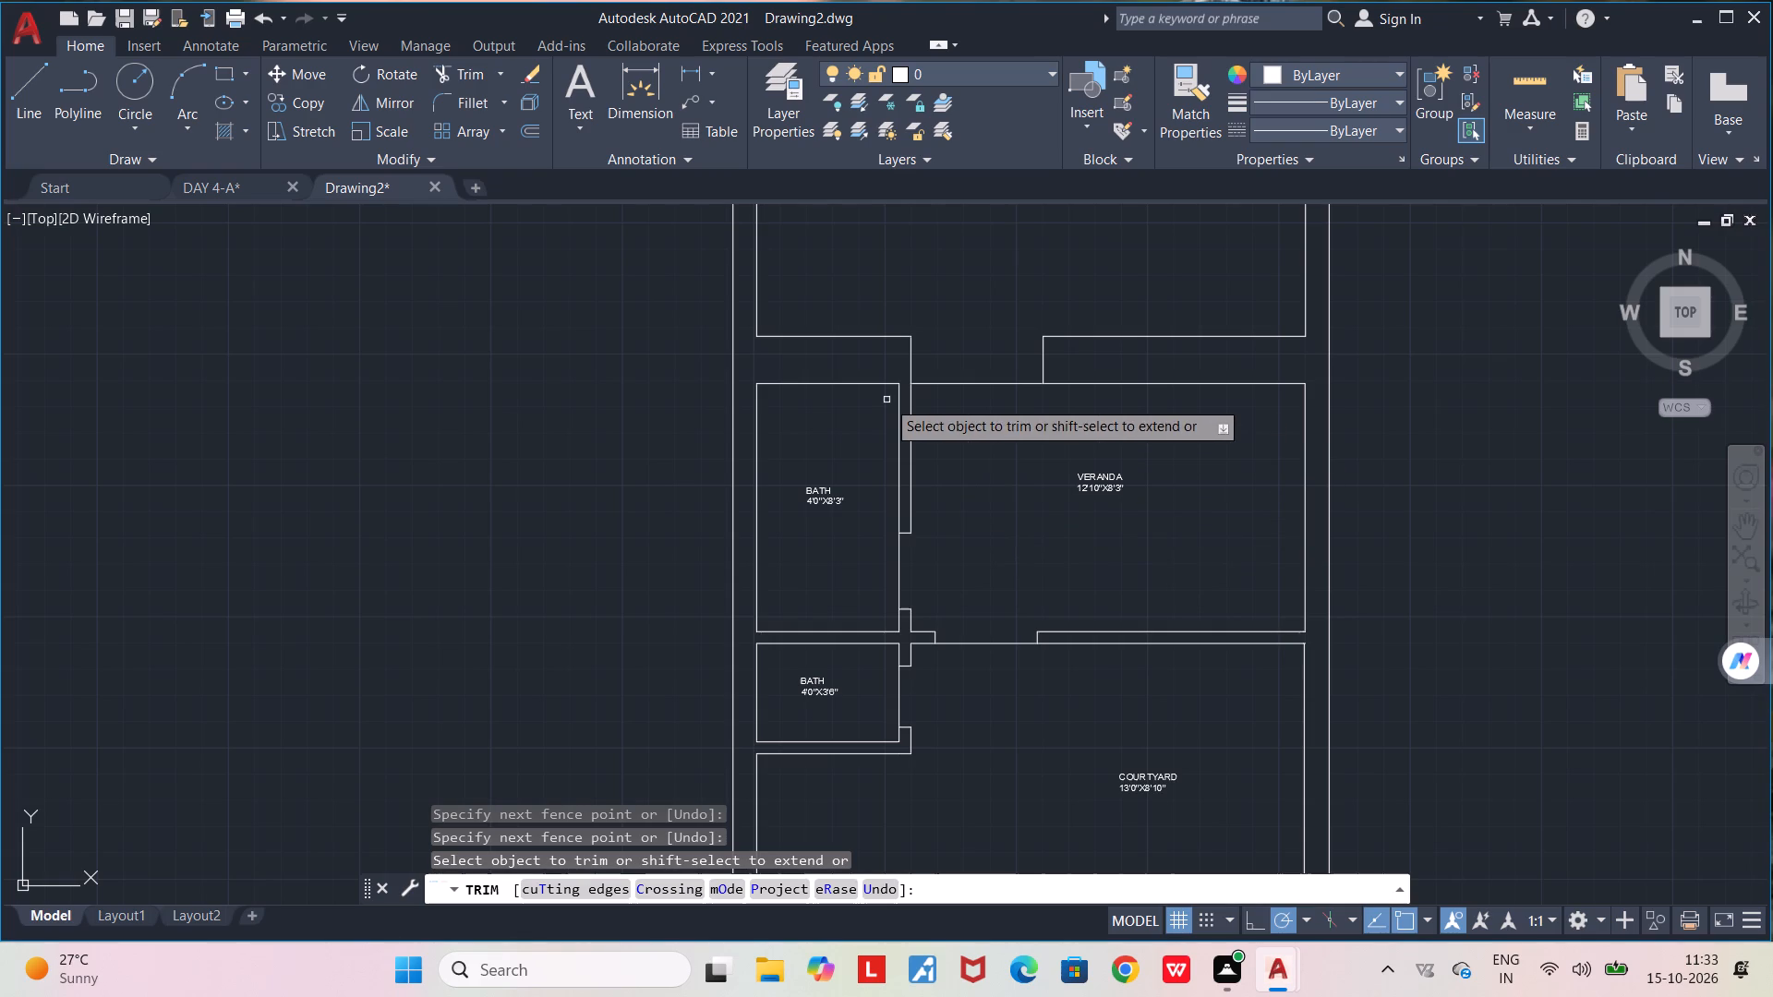
Draw a new jamb line about 1'-6" up from the veranda's top wall line, 2 1/4" beside the existing jamb, and close it to the corner.
key("space")
key("l")
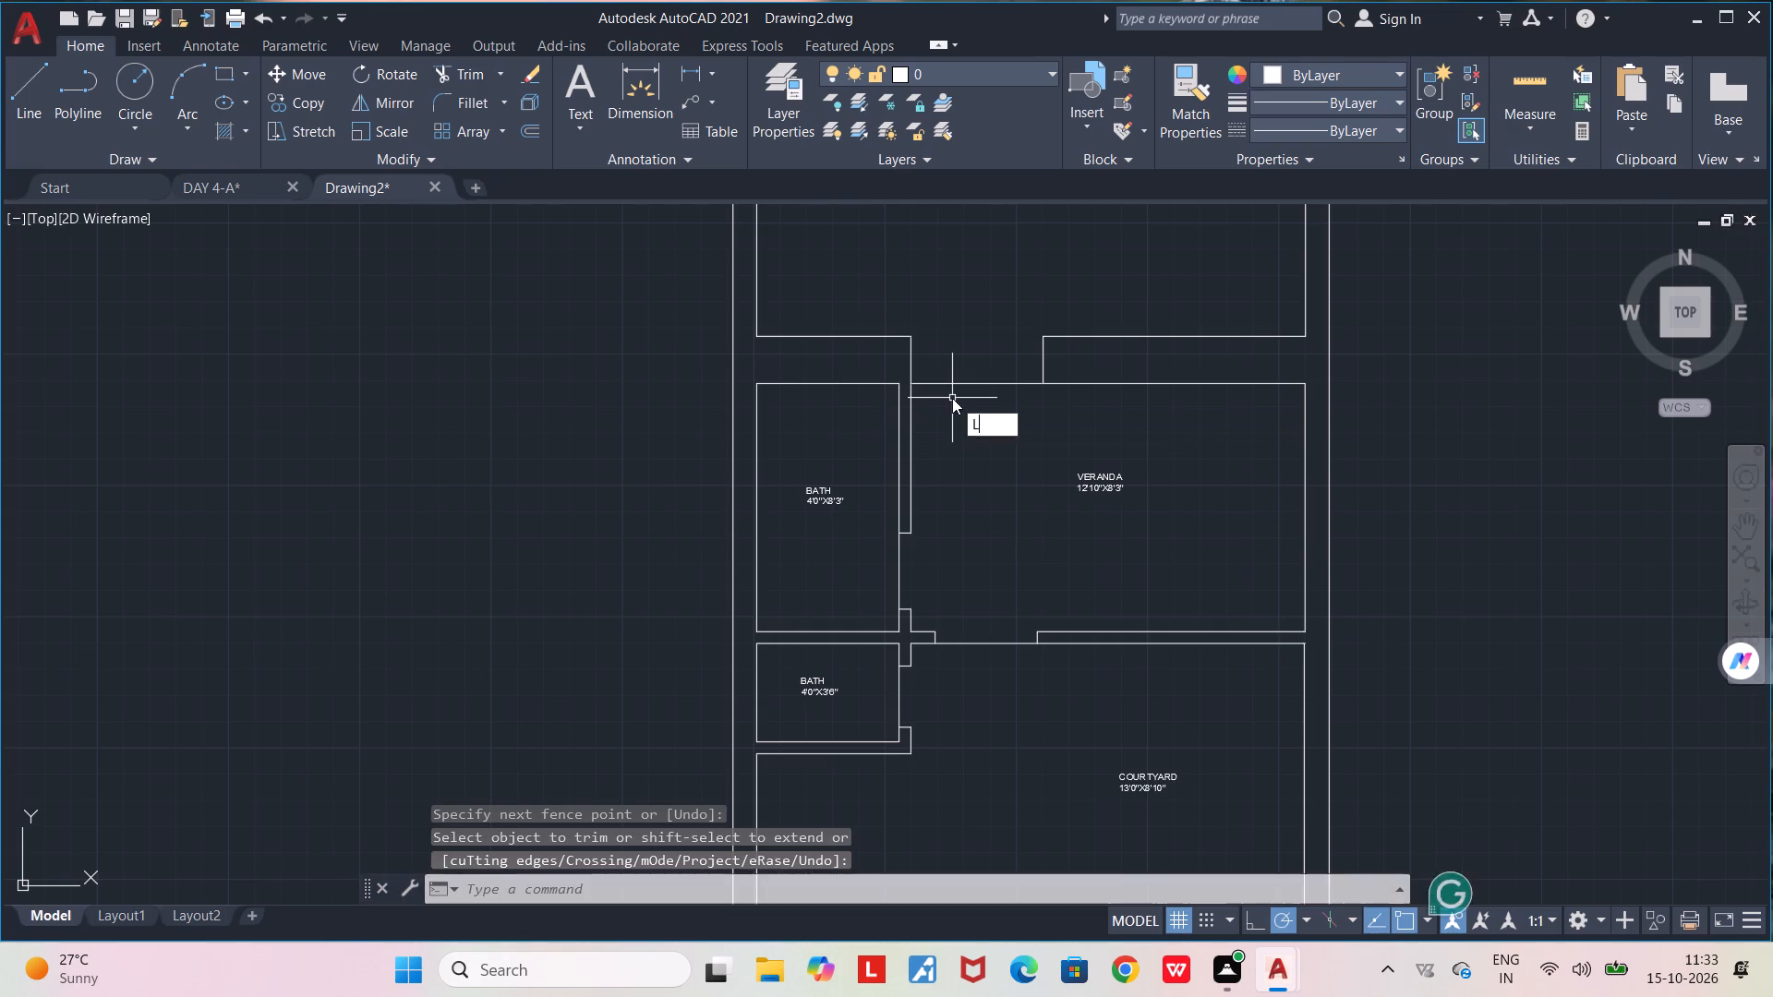
key("Return")
middle_click_drag(952, 398, 924, 553)
scroll(886, 500, "up", 4)
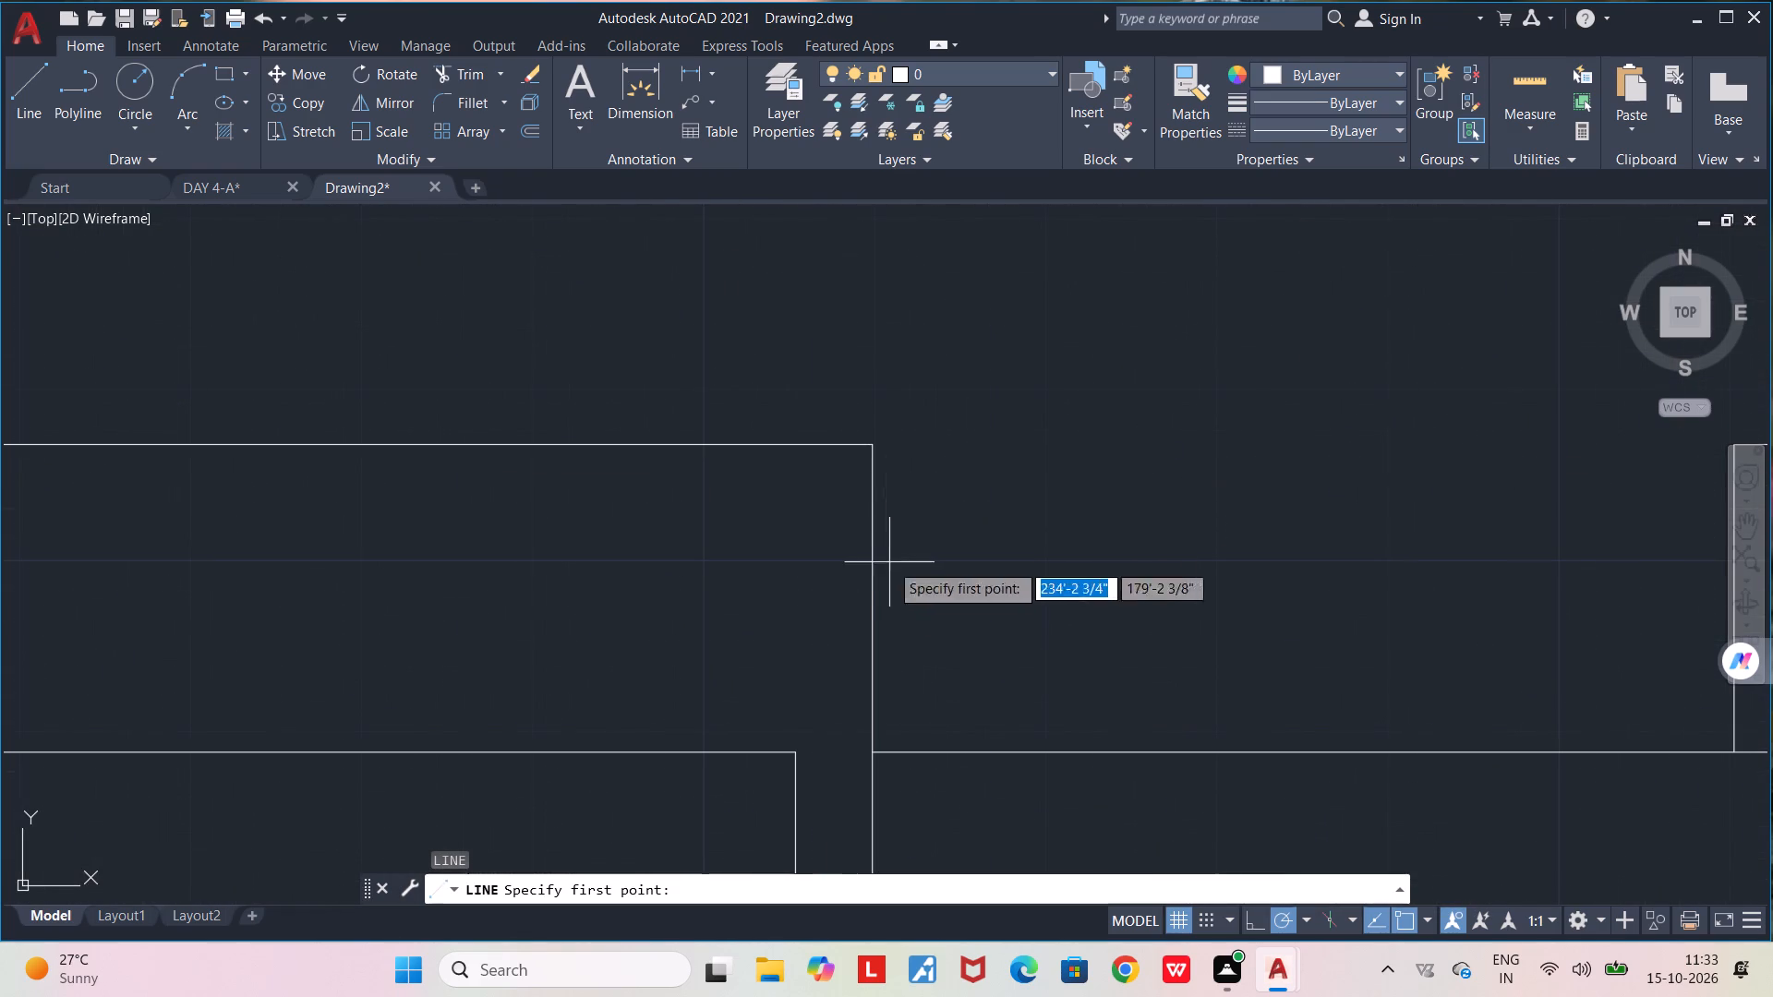
left_click(911, 753)
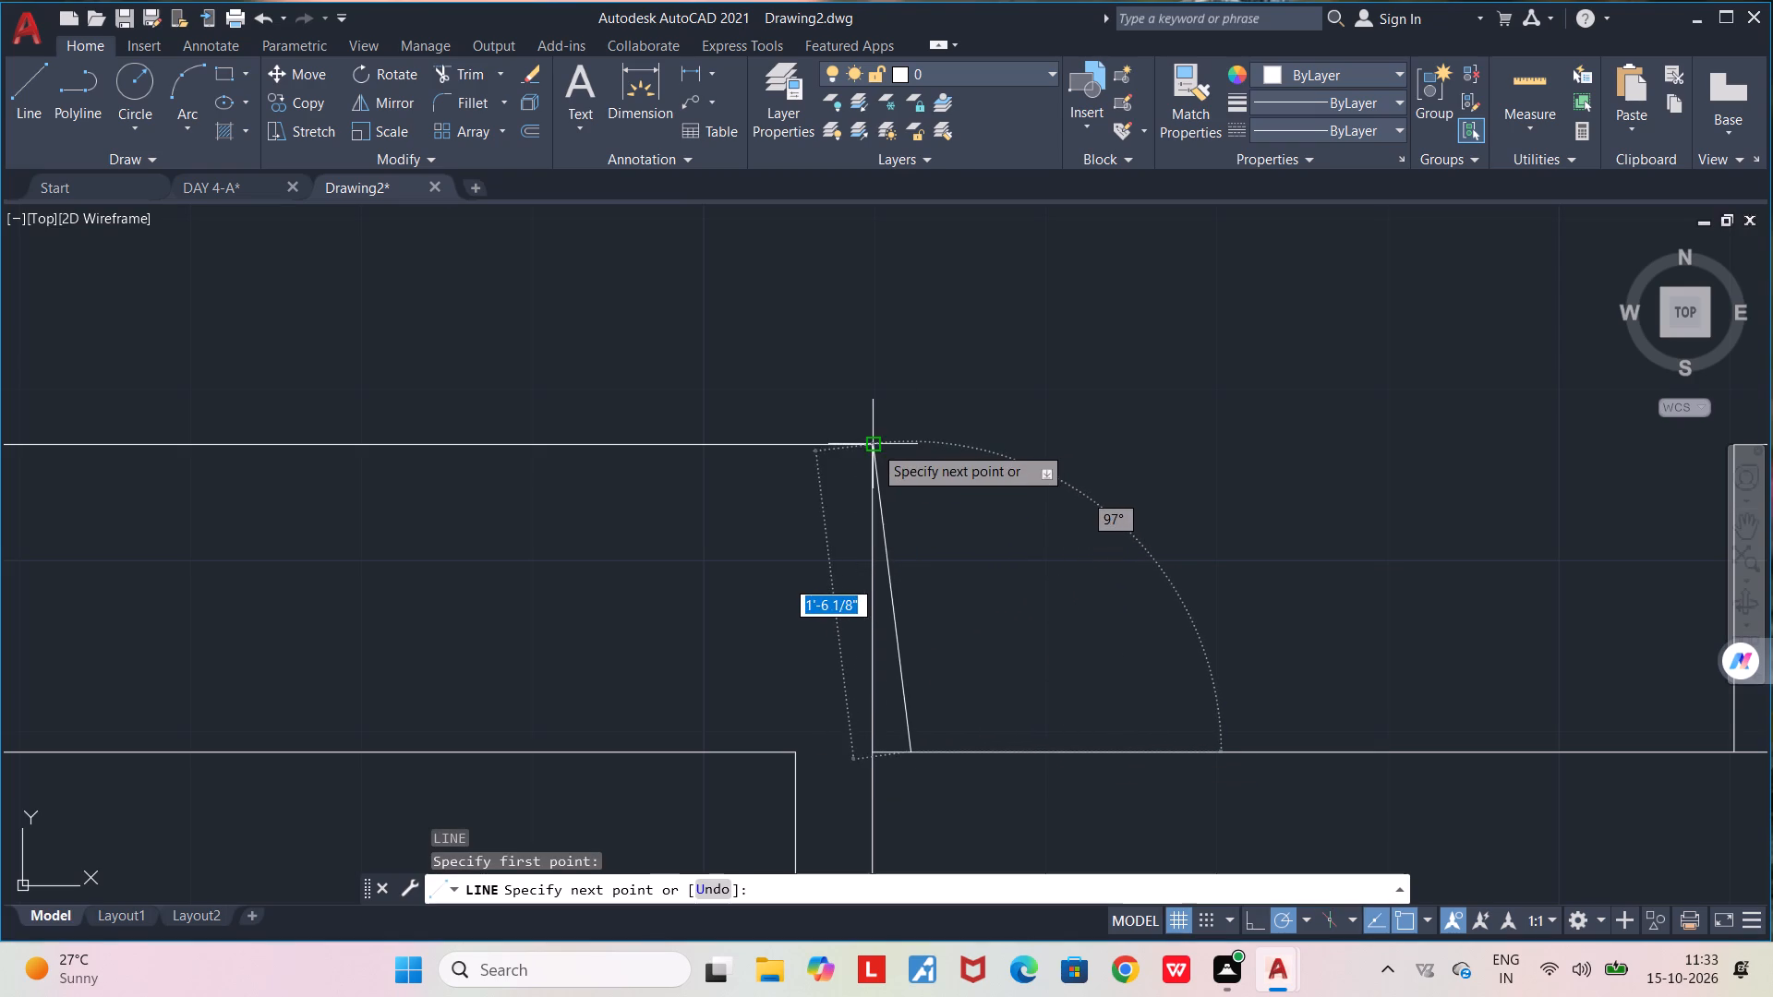
left_click(907, 441)
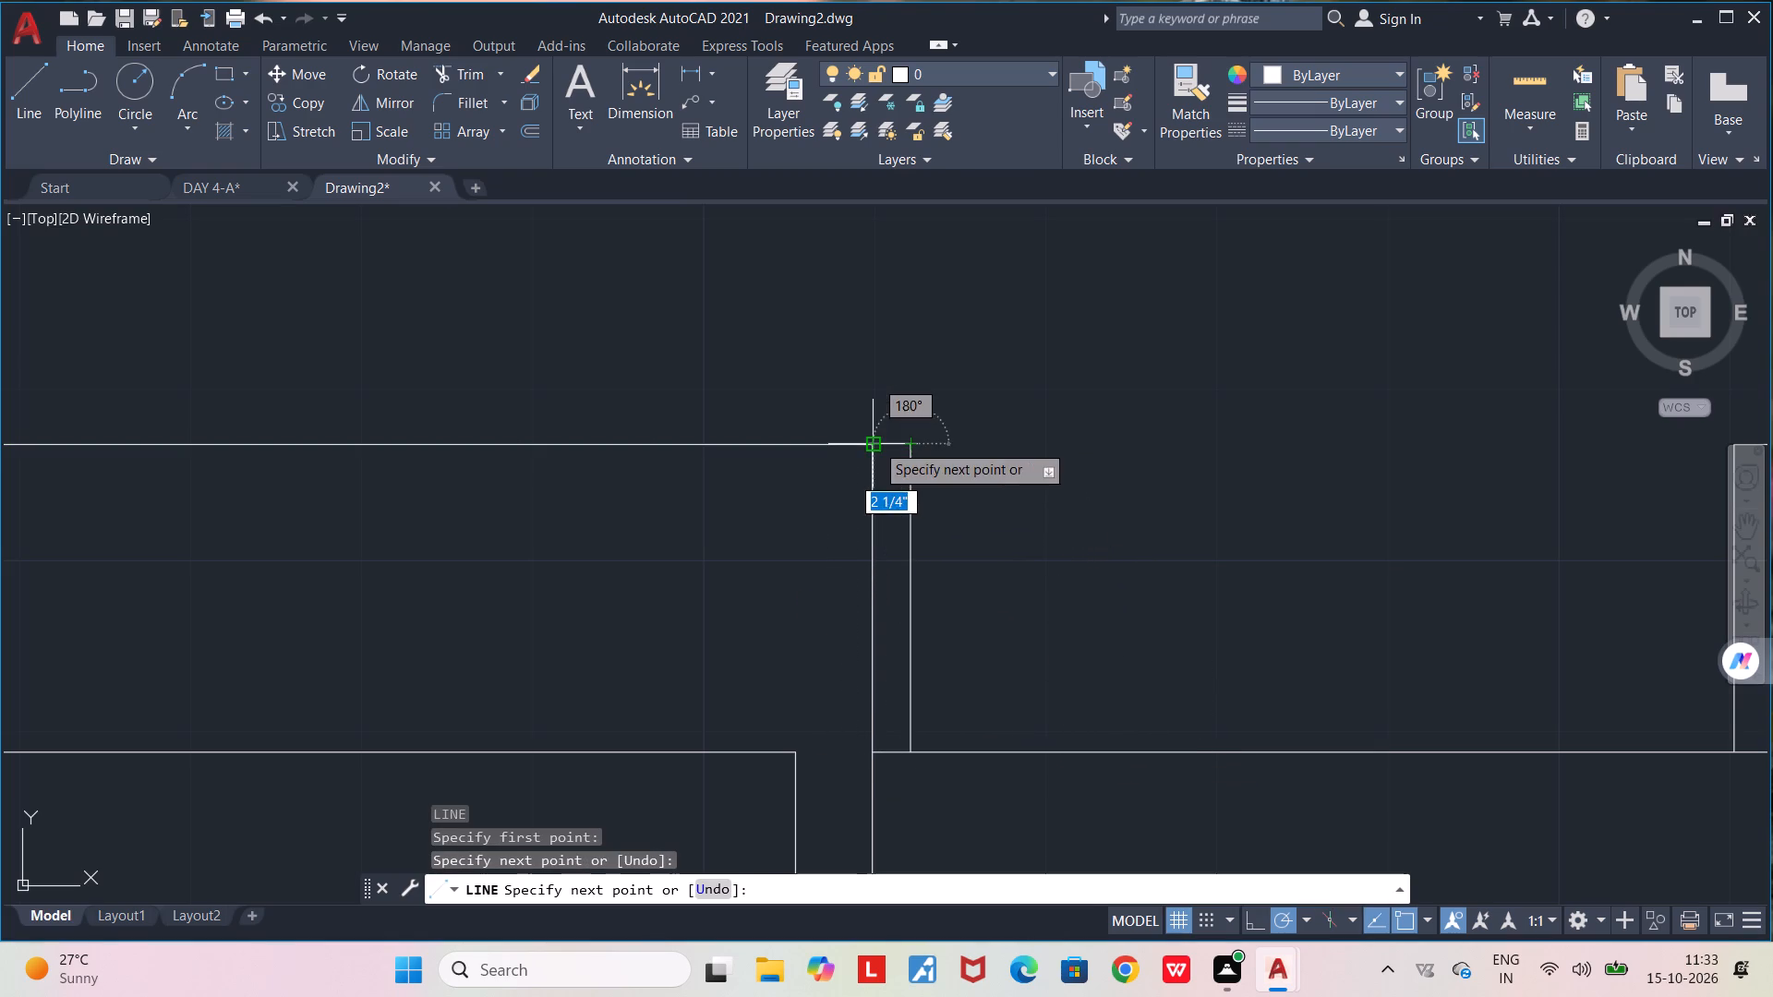
left_click(875, 443)
key("space")
Trim the superseded jamb line between the new jamb and the wall above the bath.
type("TR")
key("Return")
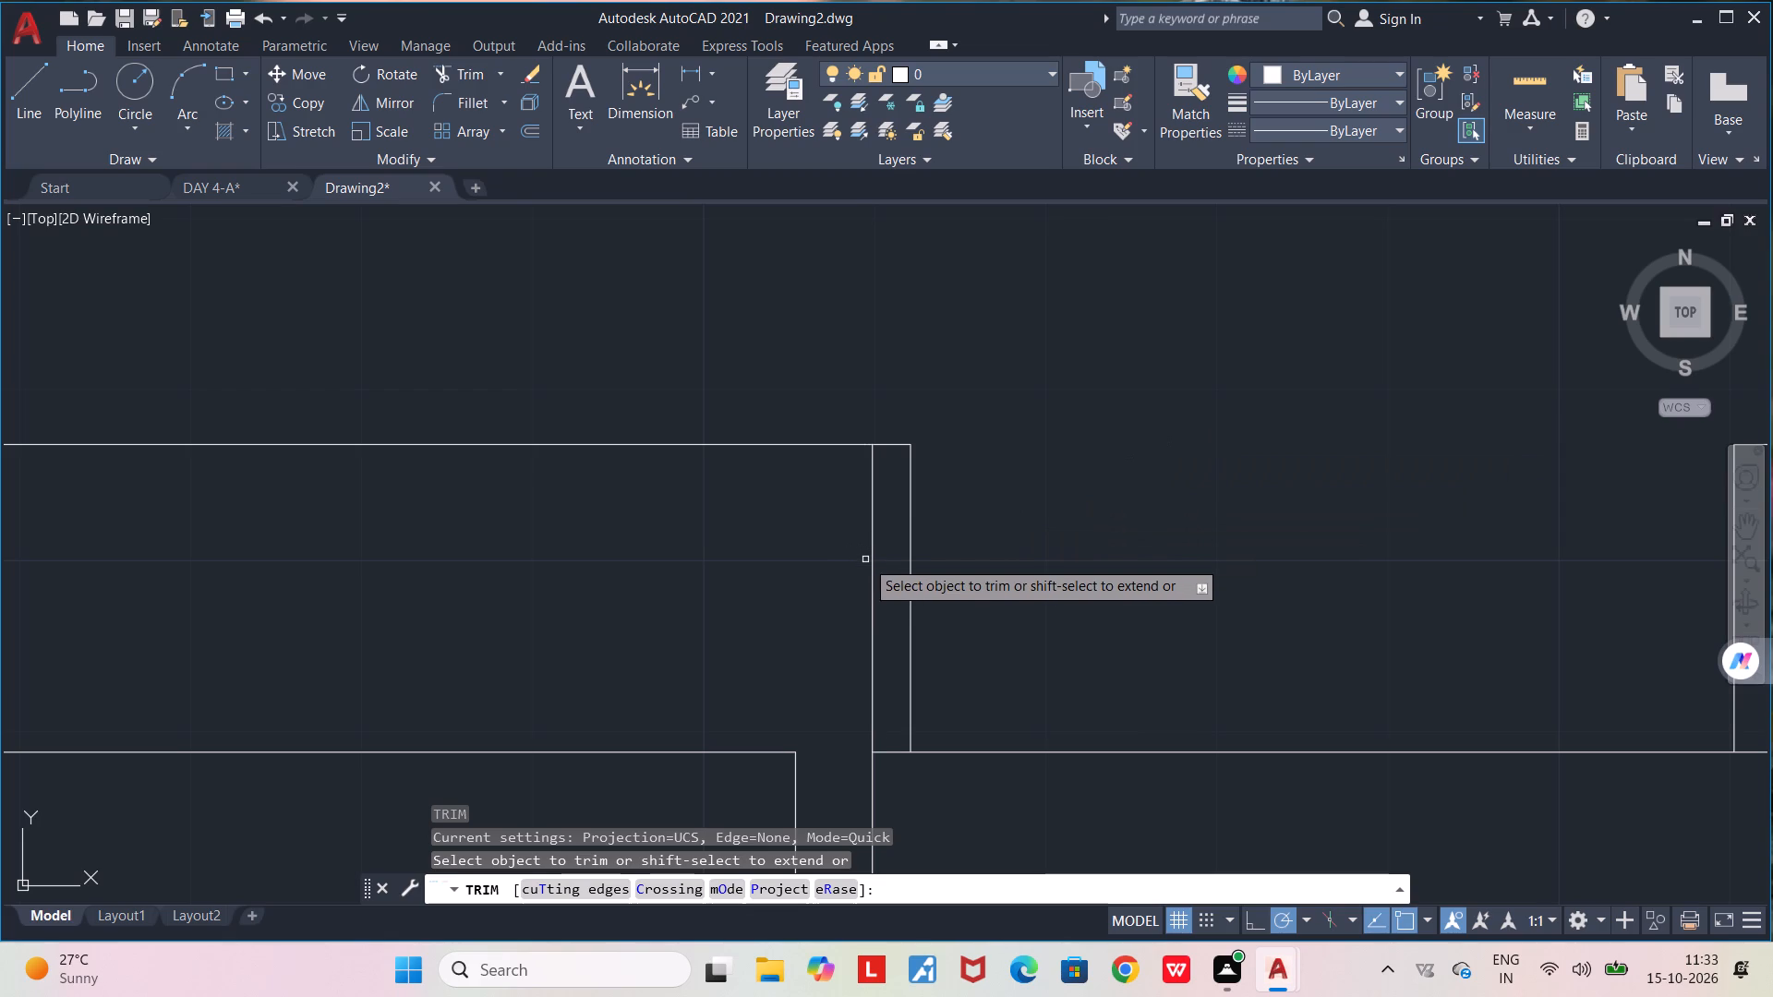
left_click(872, 562)
scroll(872, 562, "down", 3)
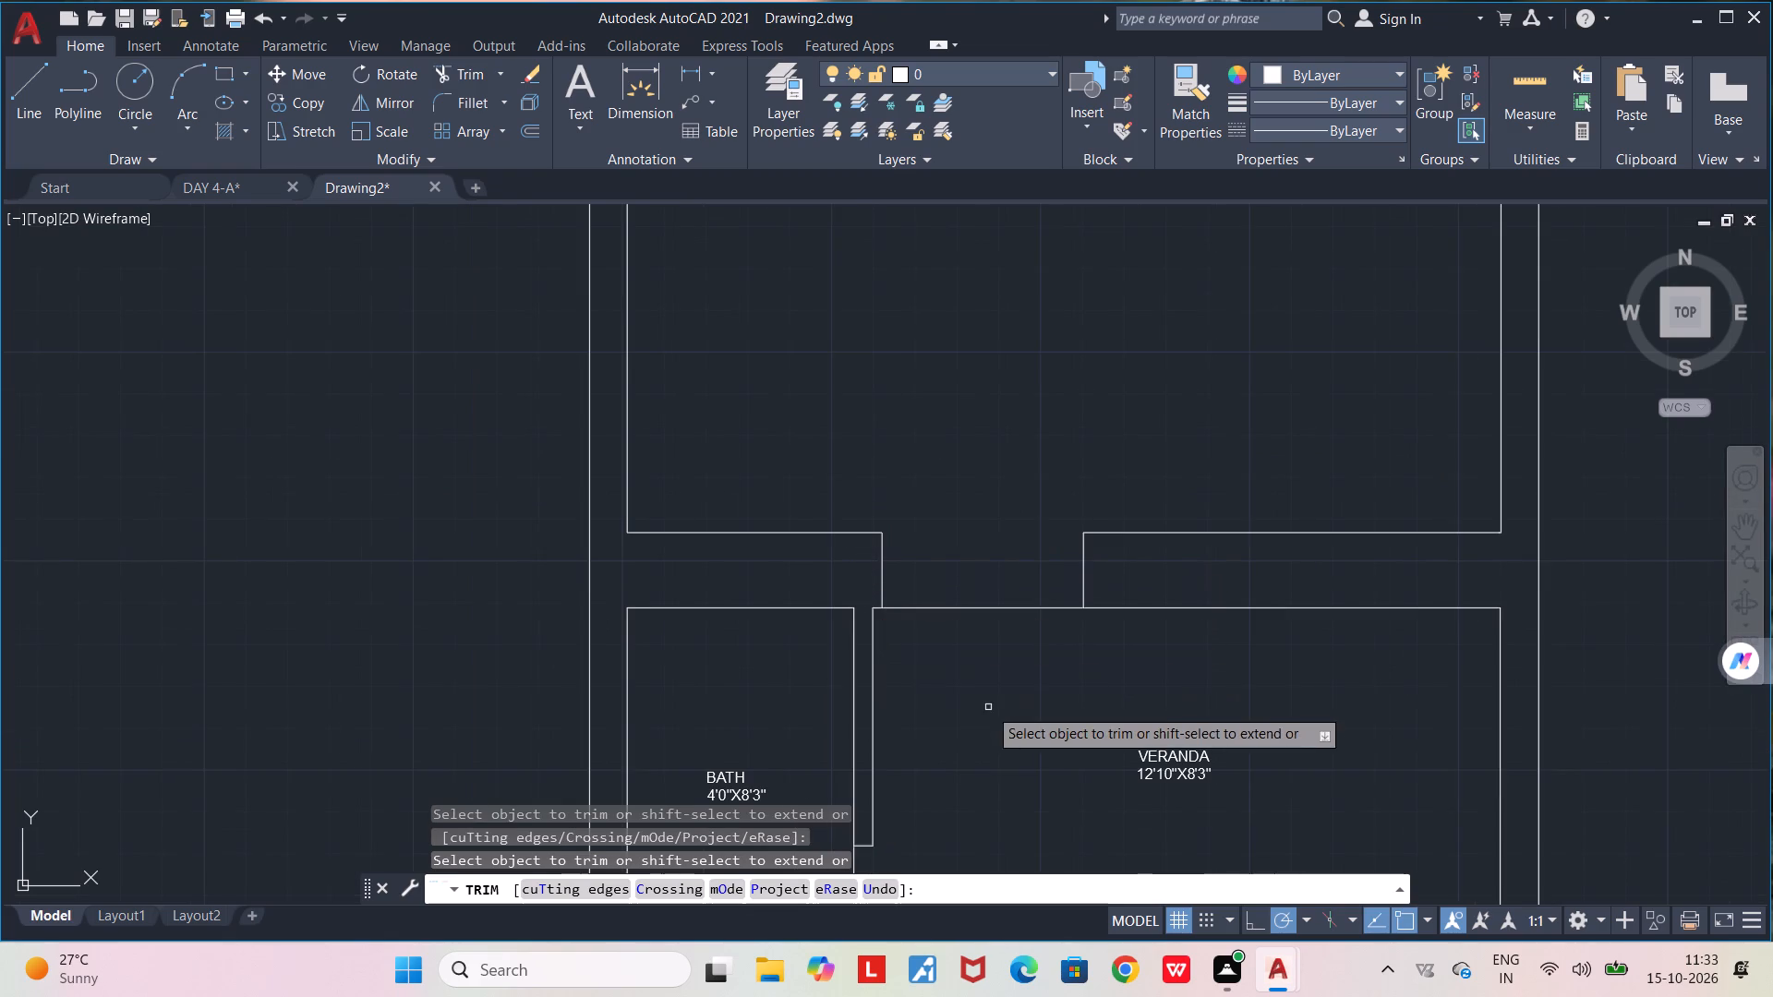
middle_click_drag(987, 706, 995, 619)
scroll(995, 619, "down", 4)
key("Escape")
scroll(995, 619, "up", 3)
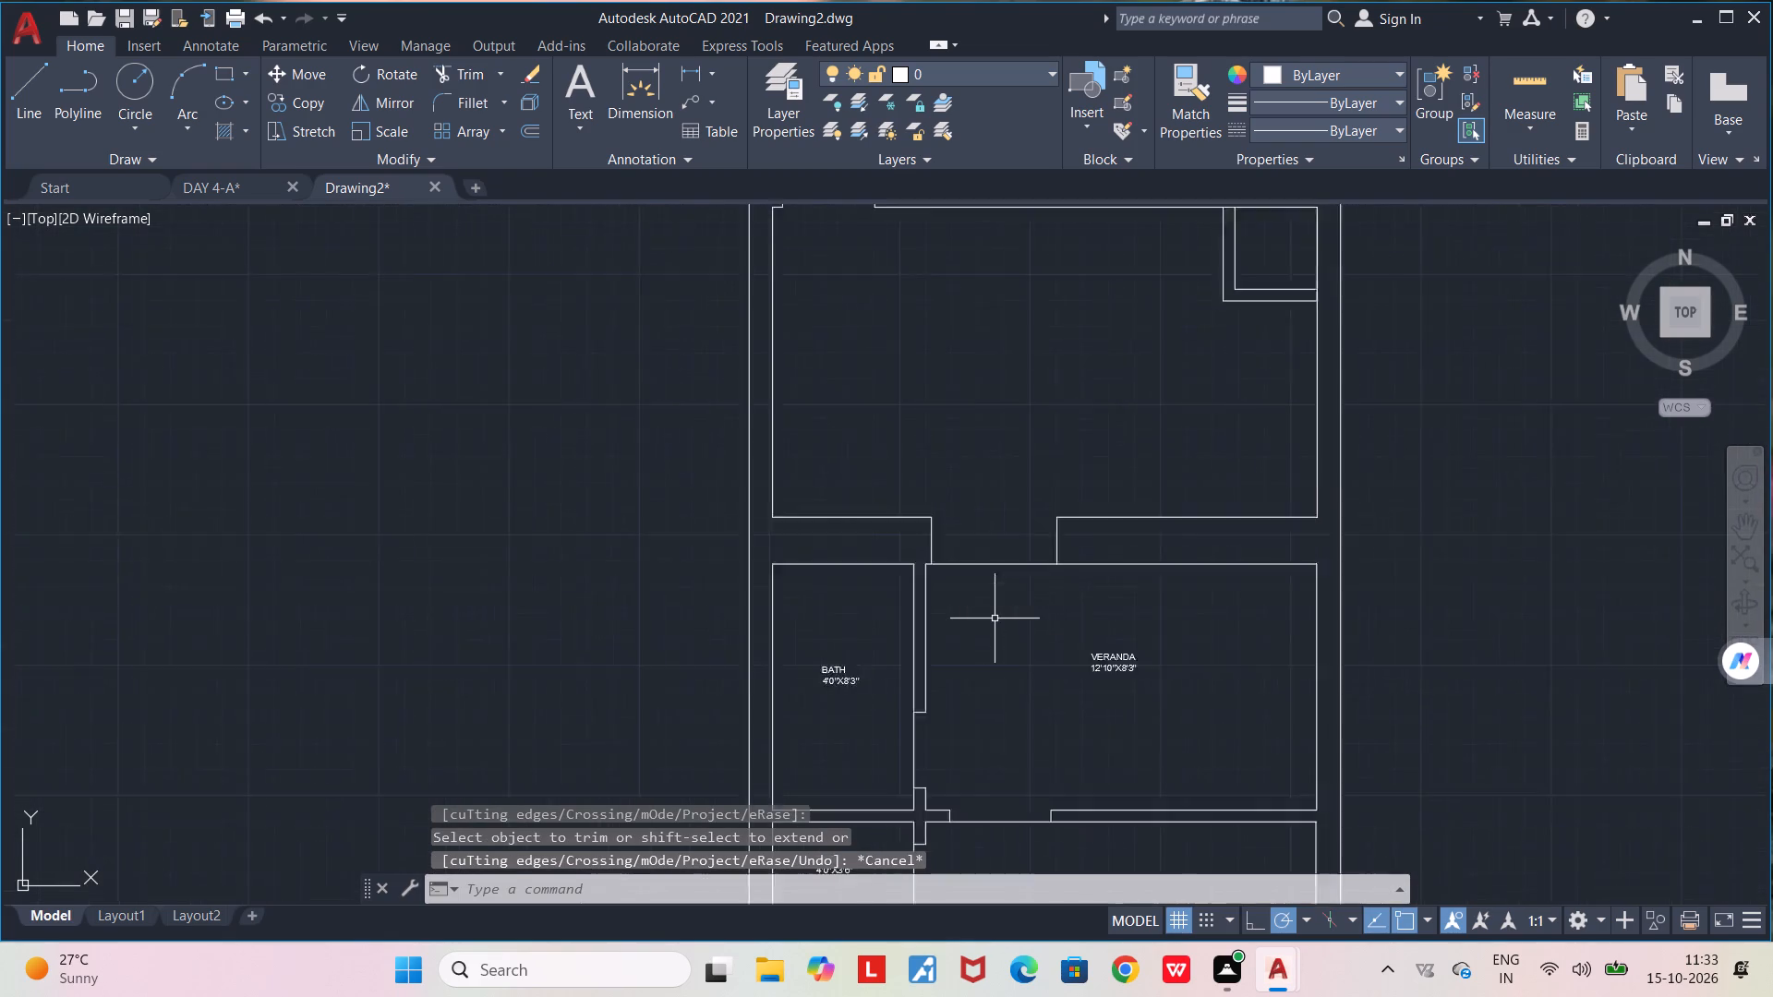
scroll(995, 619, "up", 2)
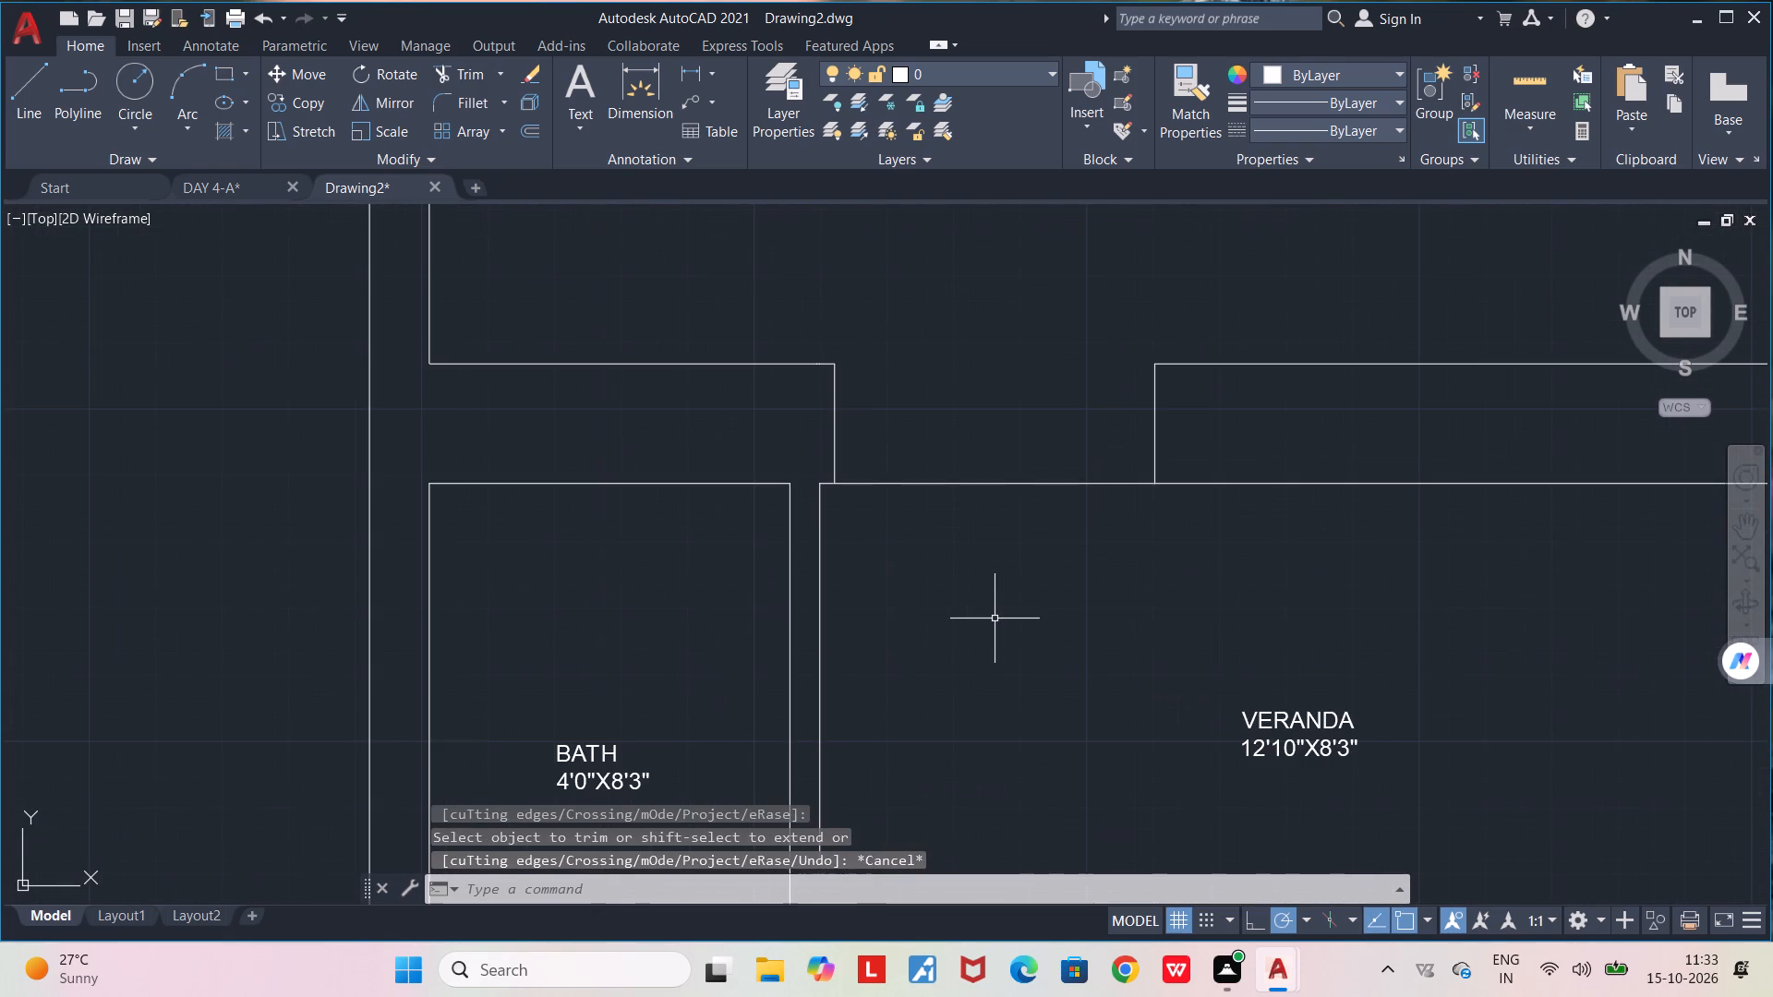
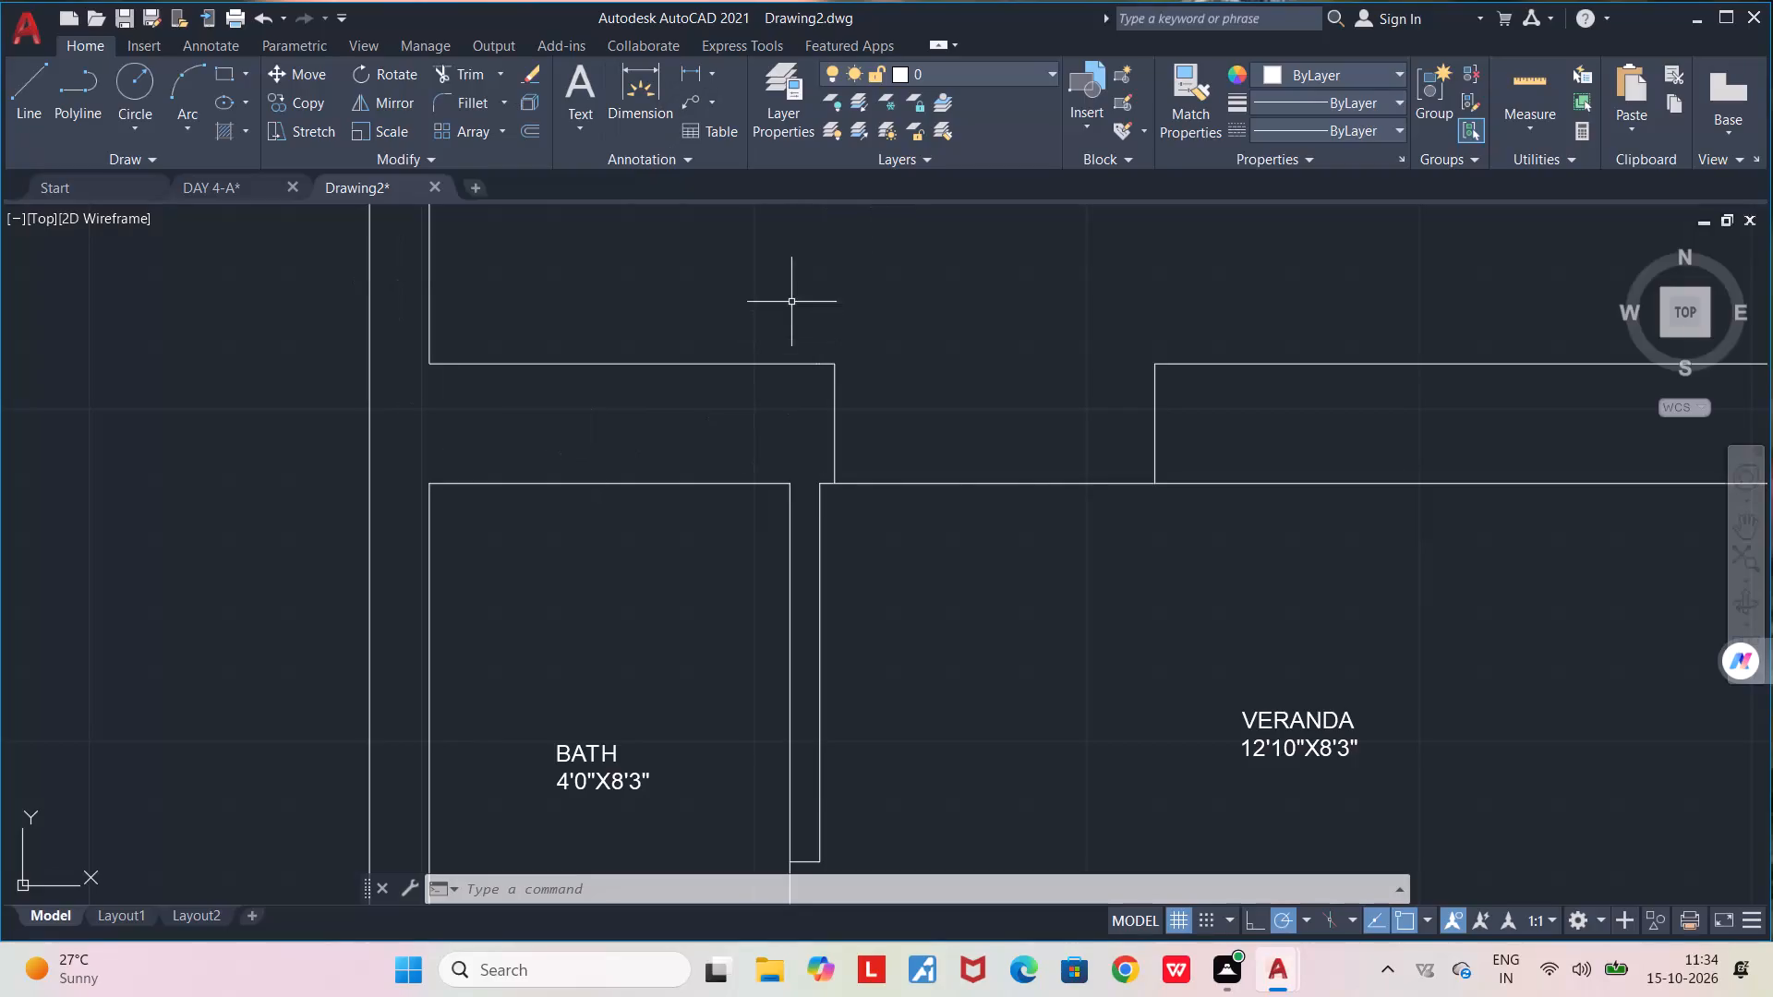
Label the large space above the bath and veranda with two-line text: ROOM and 17'6"X11'5".
middle_click_drag(977, 395, 854, 608)
scroll(853, 610, "down", 4)
scroll(876, 550, "up", 4)
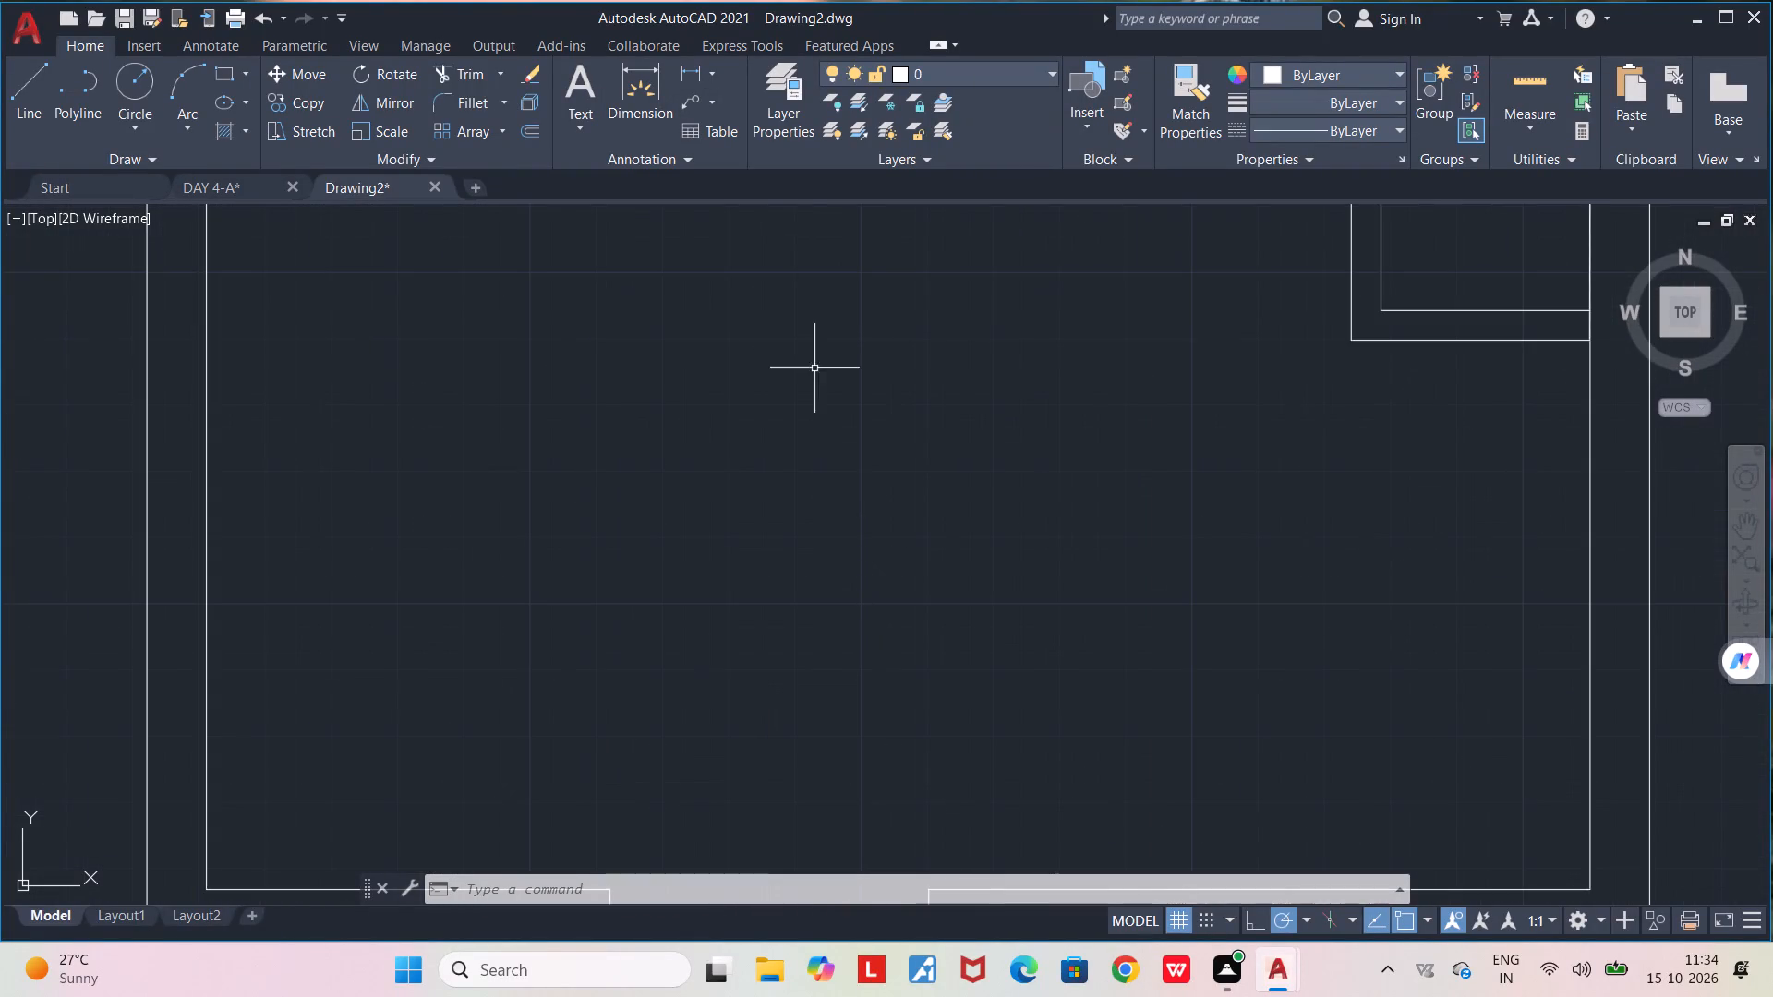
left_click(588, 75)
left_click(676, 438)
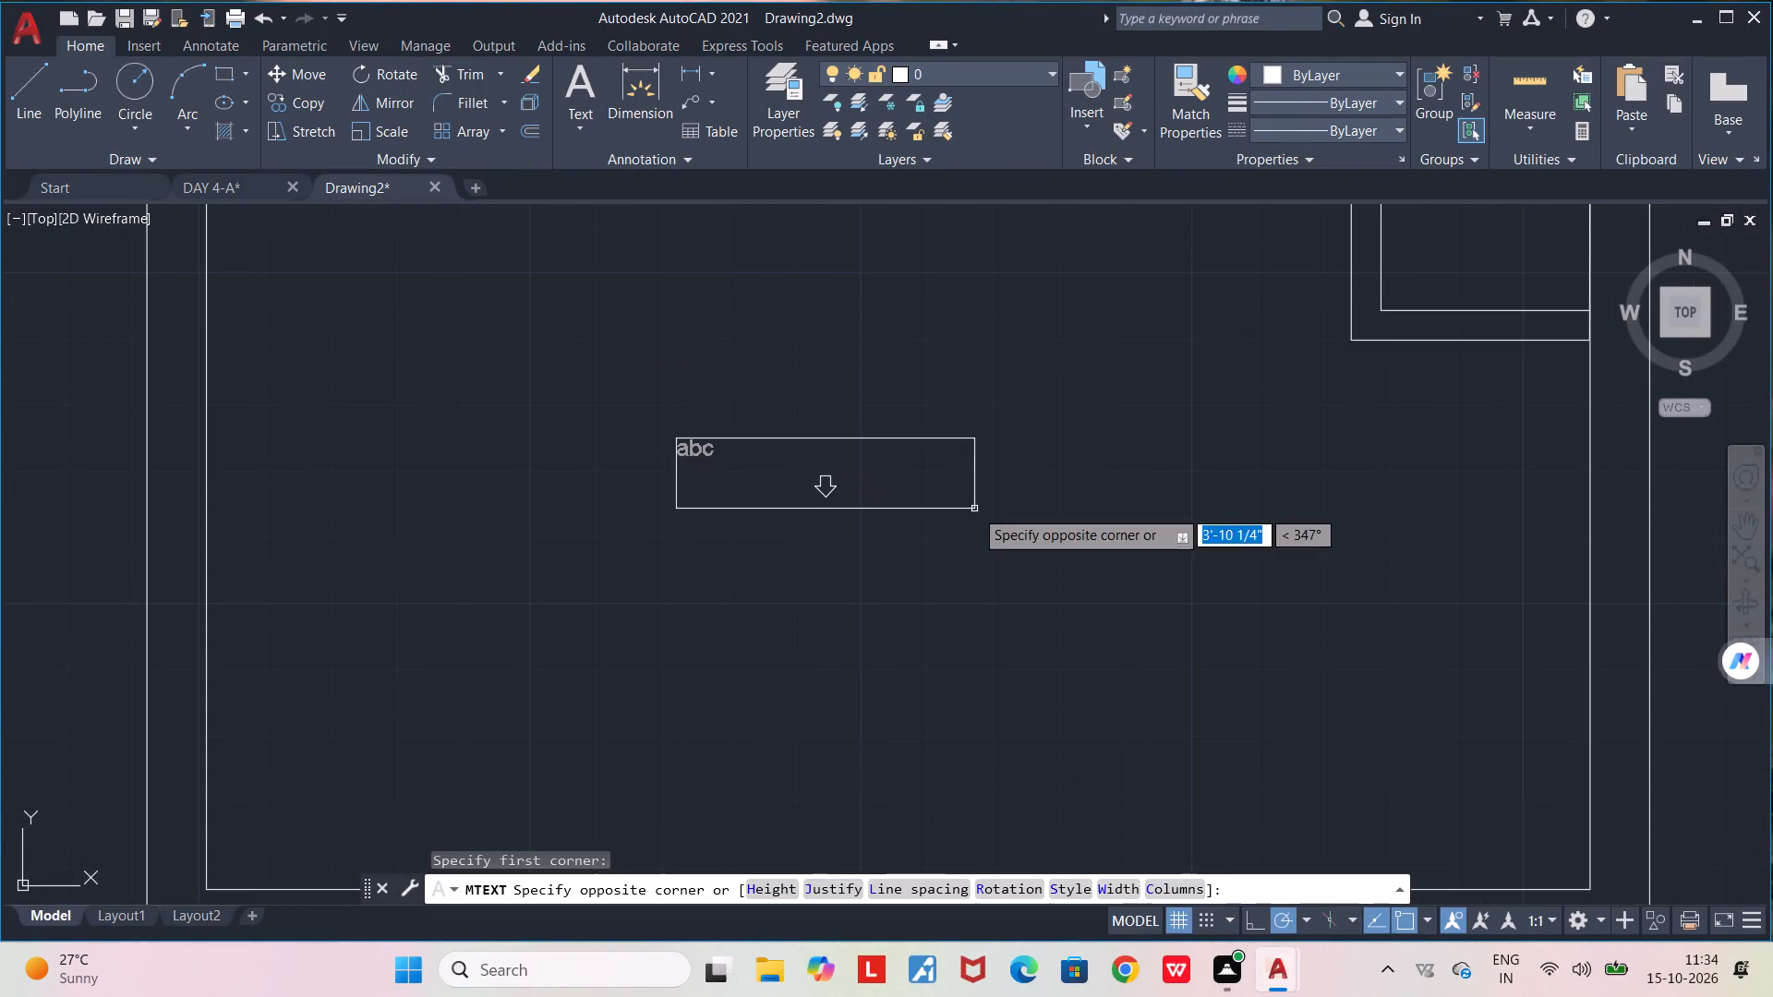
left_click(971, 509)
type("ROOM")
key("space")
key("Return")
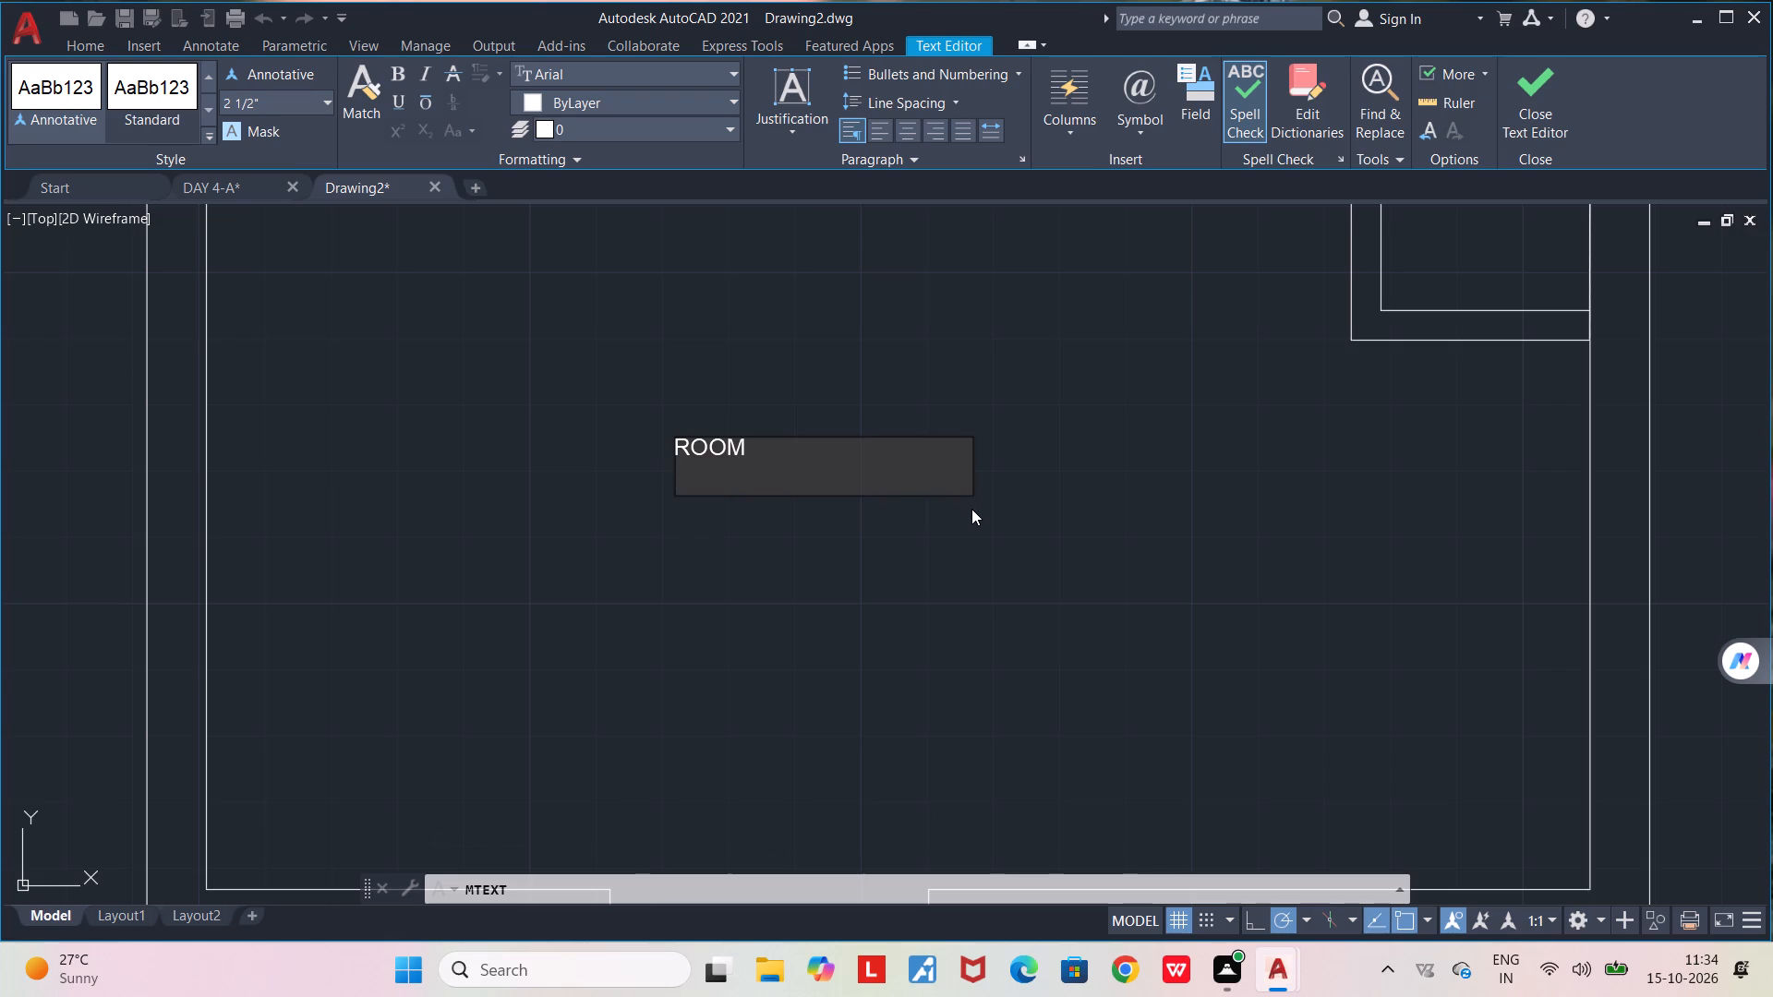
type("17")
key("apostrophe")
key("6")
key("shift+quotedbl")
key("x")
type("11'5")
key("shift+quotedbl")
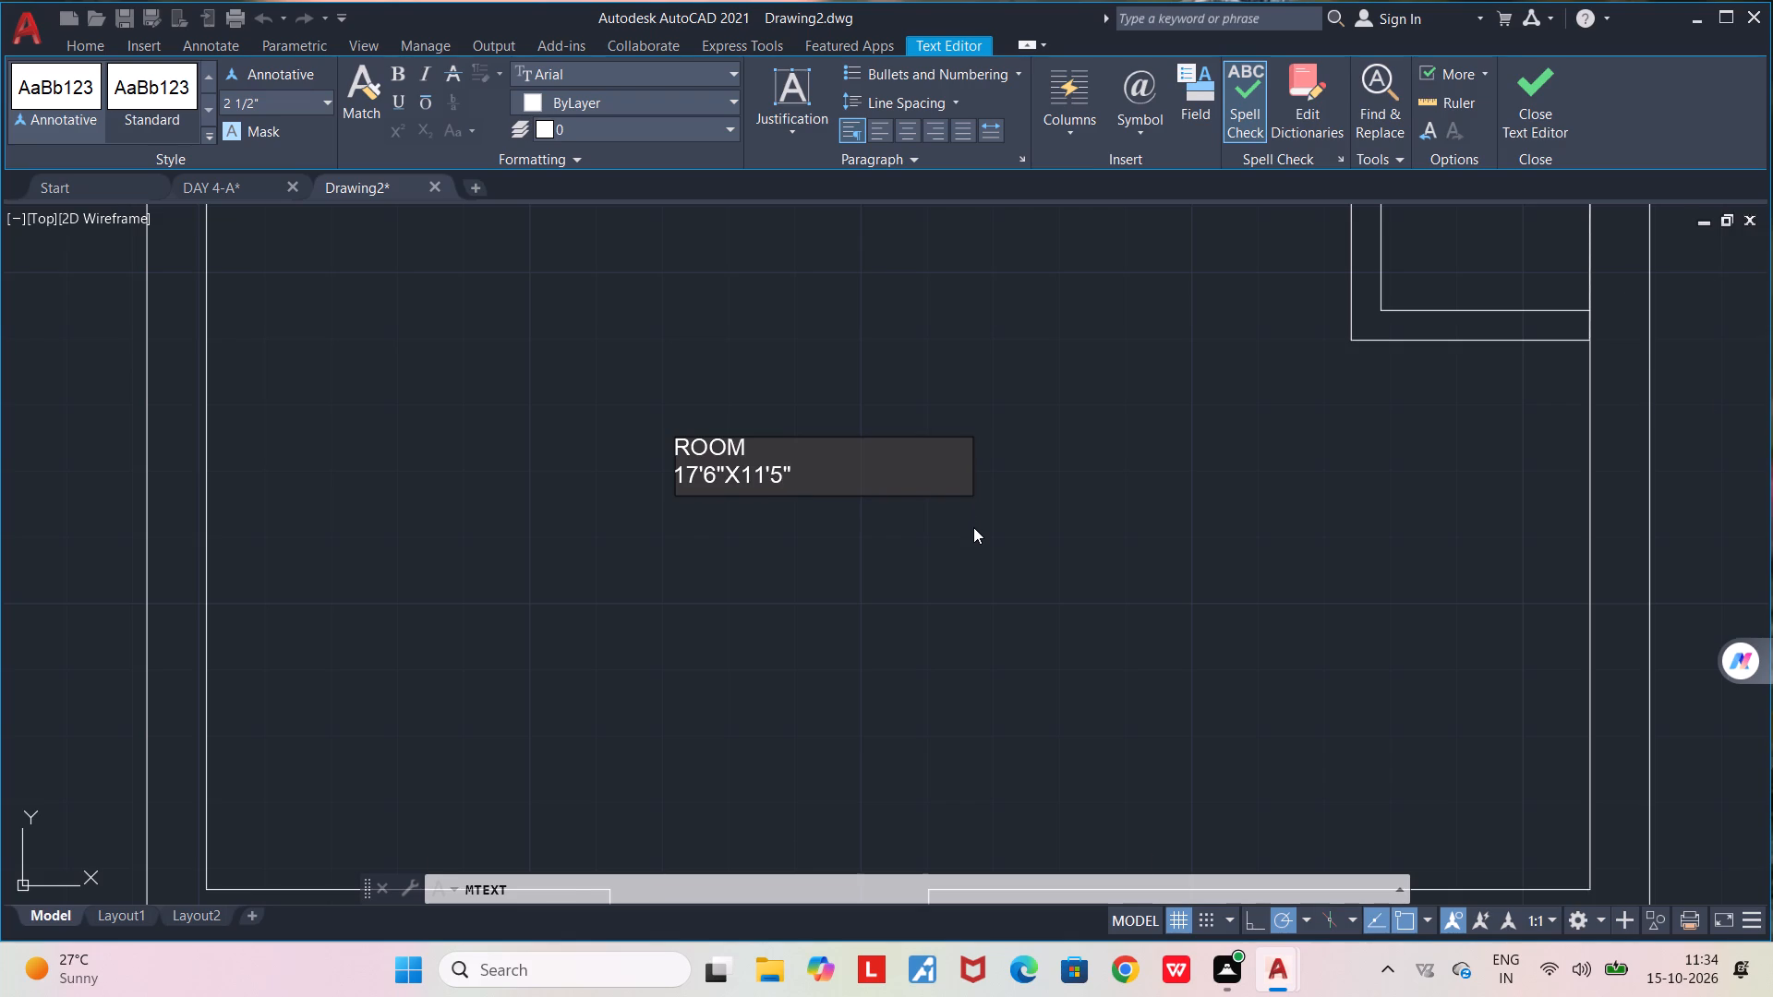
left_click(973, 527)
Label the small enclosure in the room's upper corner with two-line text: OPEN and 3'0"X3'0".
scroll(665, 468, "down", 2)
middle_click_drag(724, 540, 761, 556)
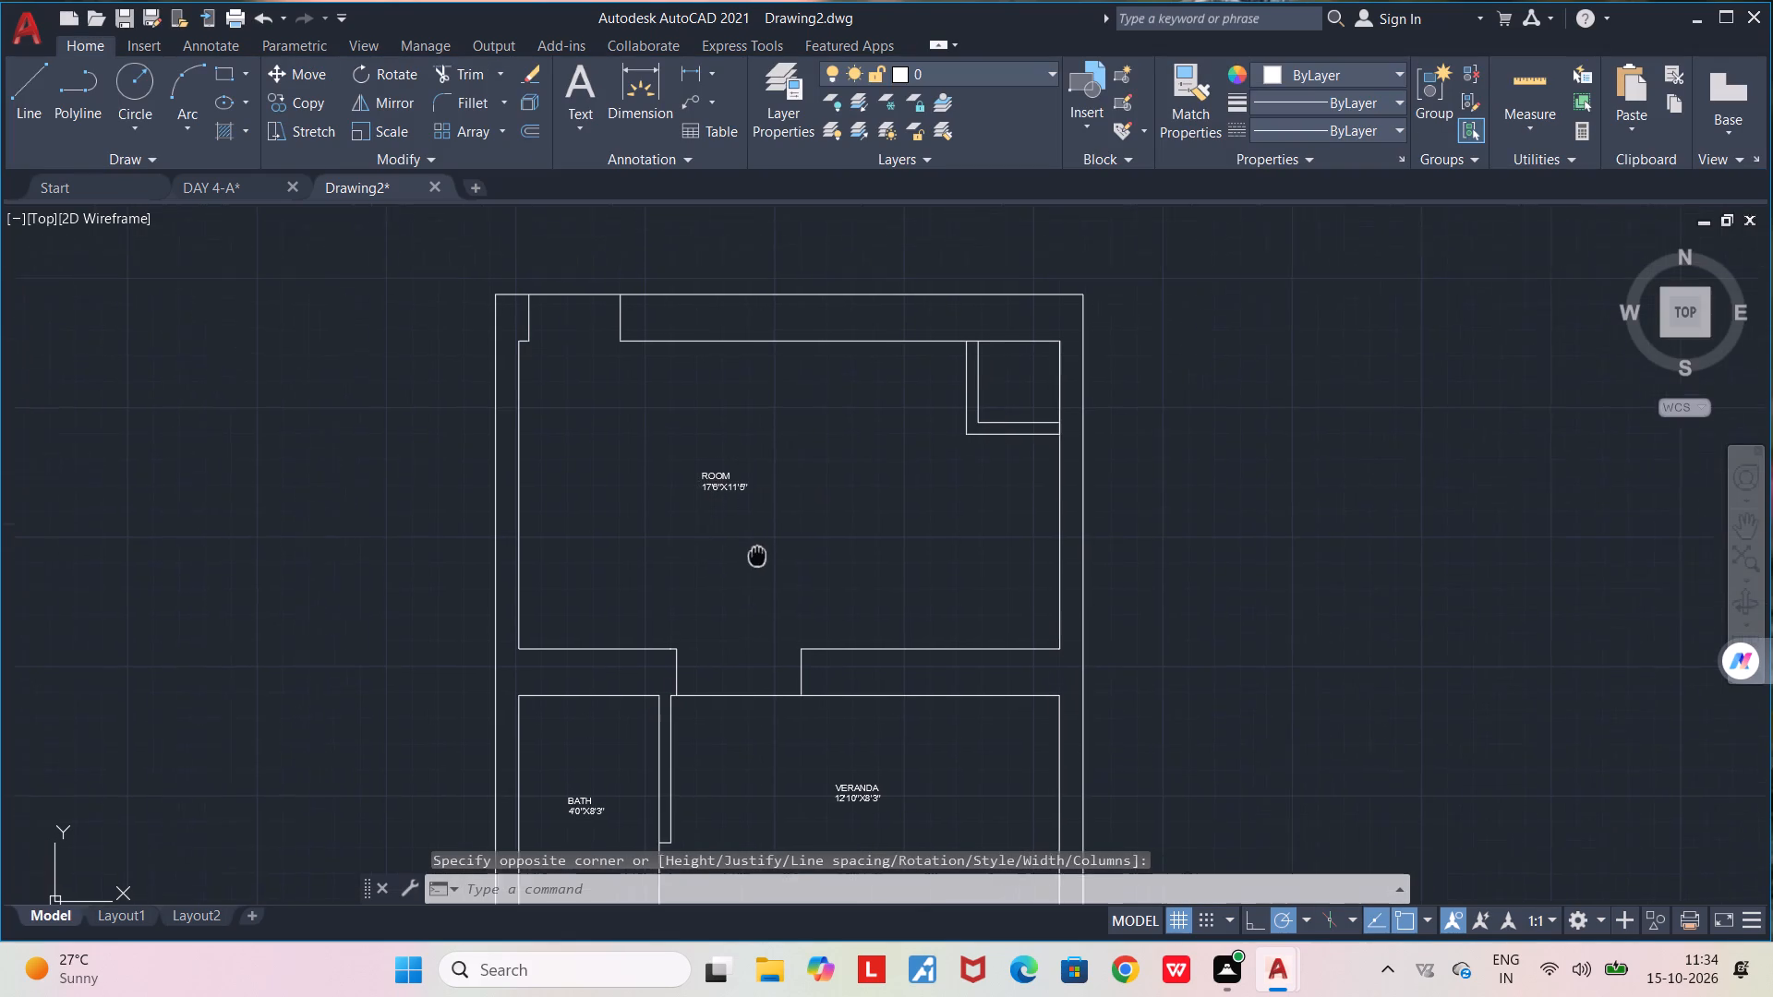
middle_click_drag(761, 556, 781, 569)
scroll(1055, 390, "up", 4)
middle_click_drag(1029, 414, 944, 568)
scroll(944, 568, "down", 1)
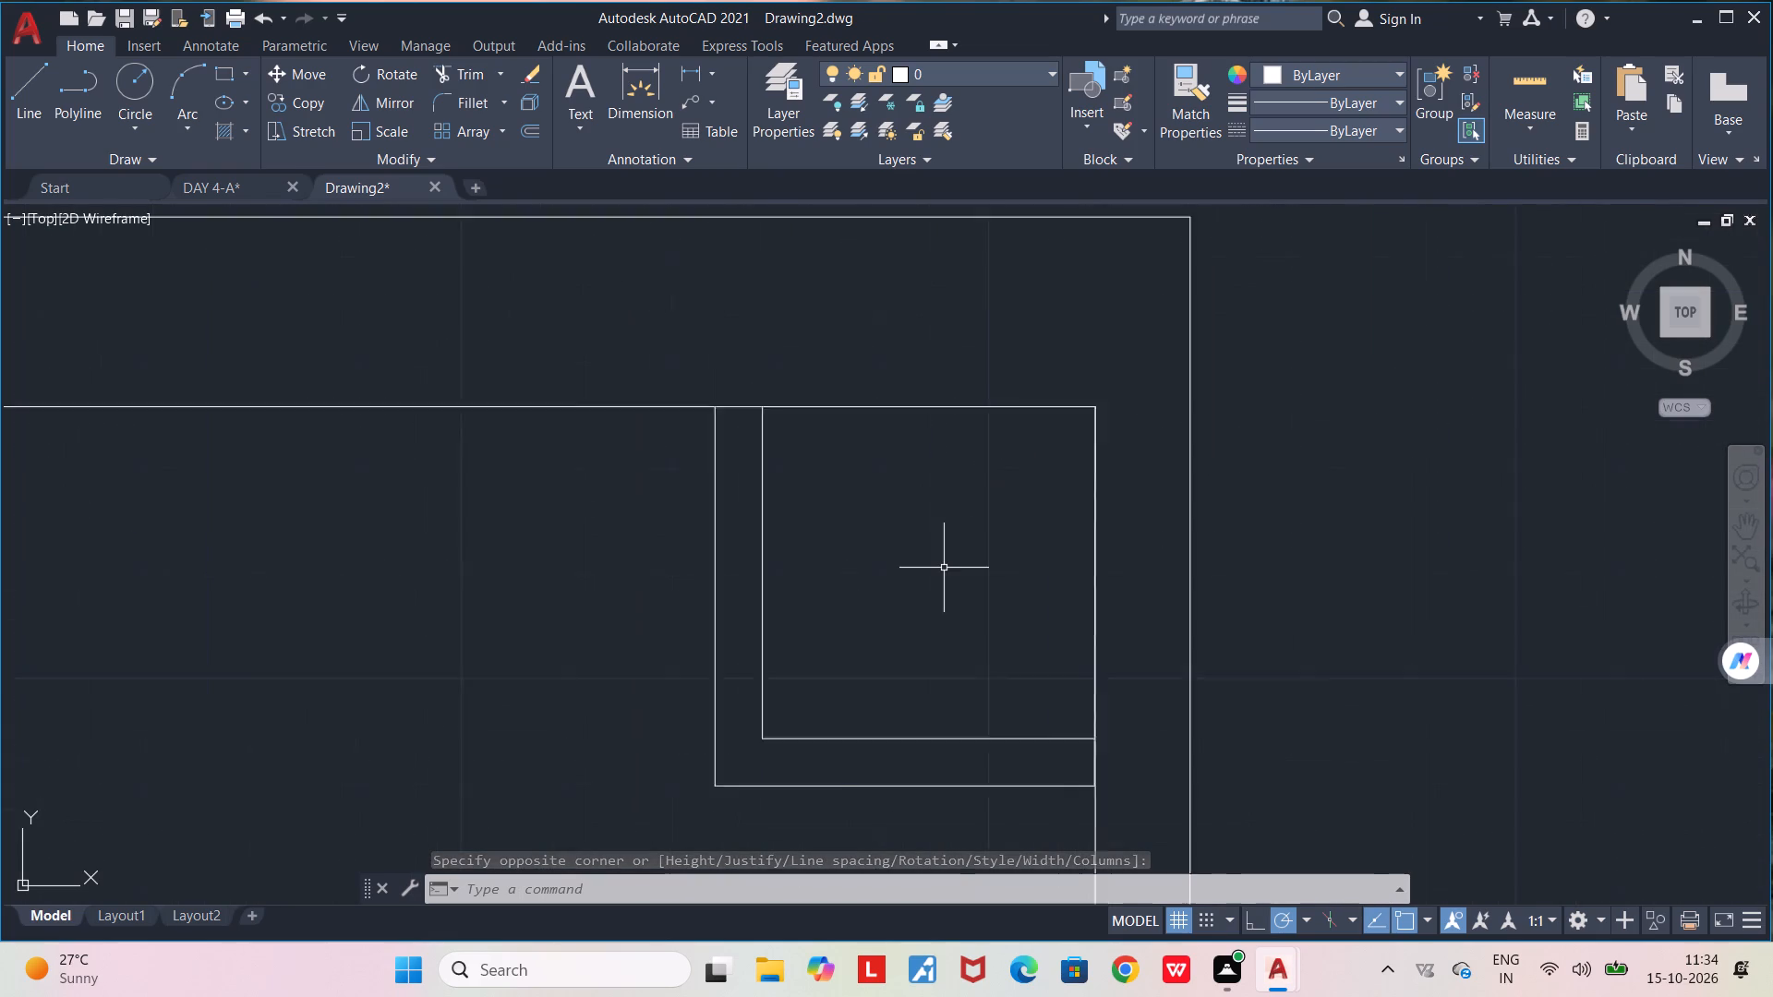
scroll(944, 568, "down", 1)
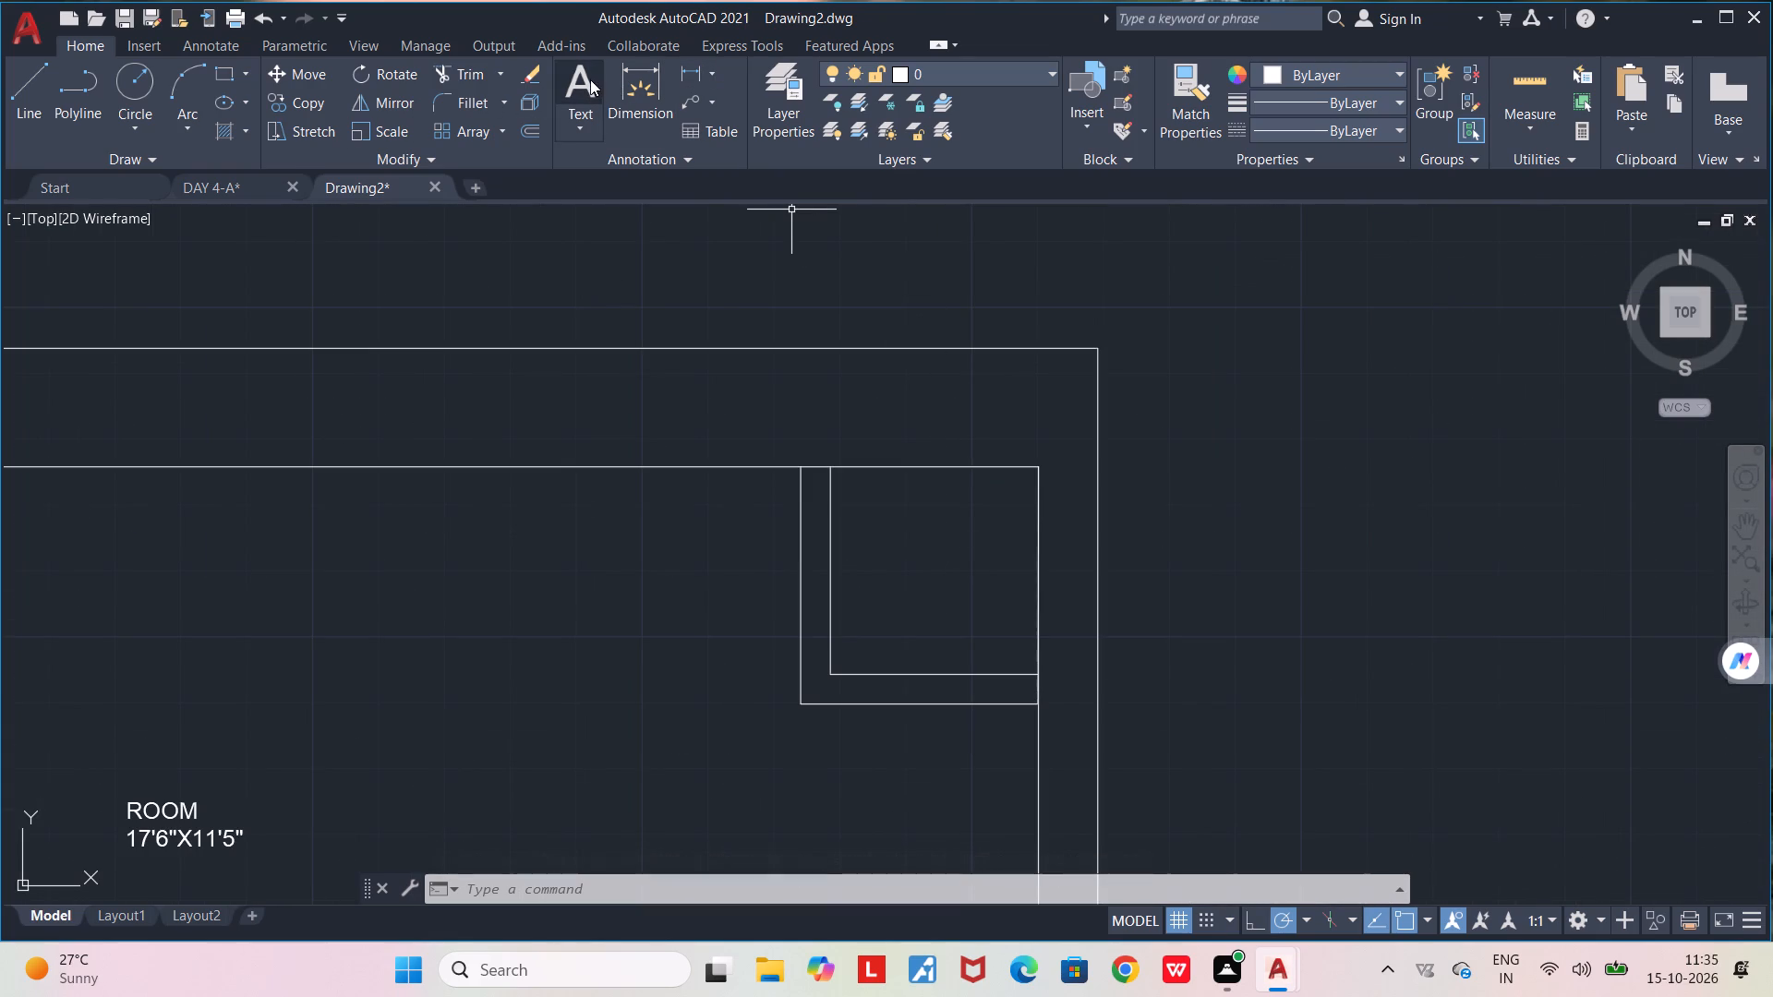
left_click(590, 79)
scroll(895, 564, "up", 2)
left_click(882, 480)
left_click(1013, 483)
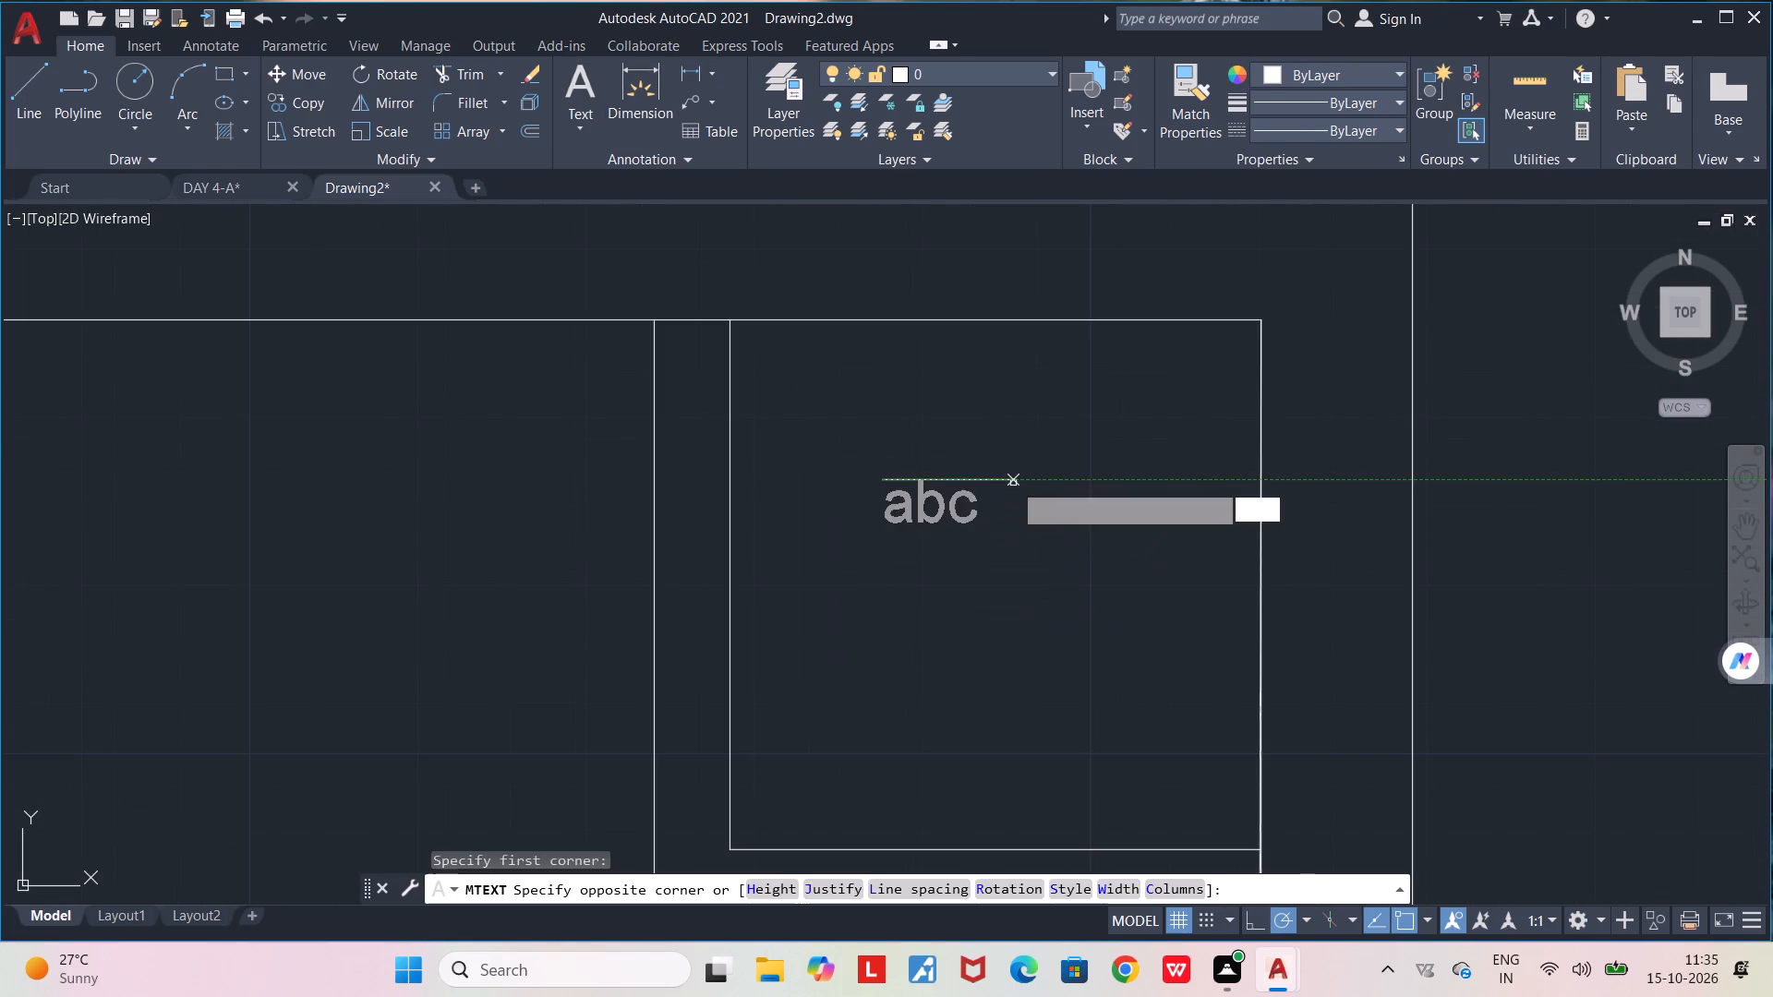
type("OPEN")
key("Return")
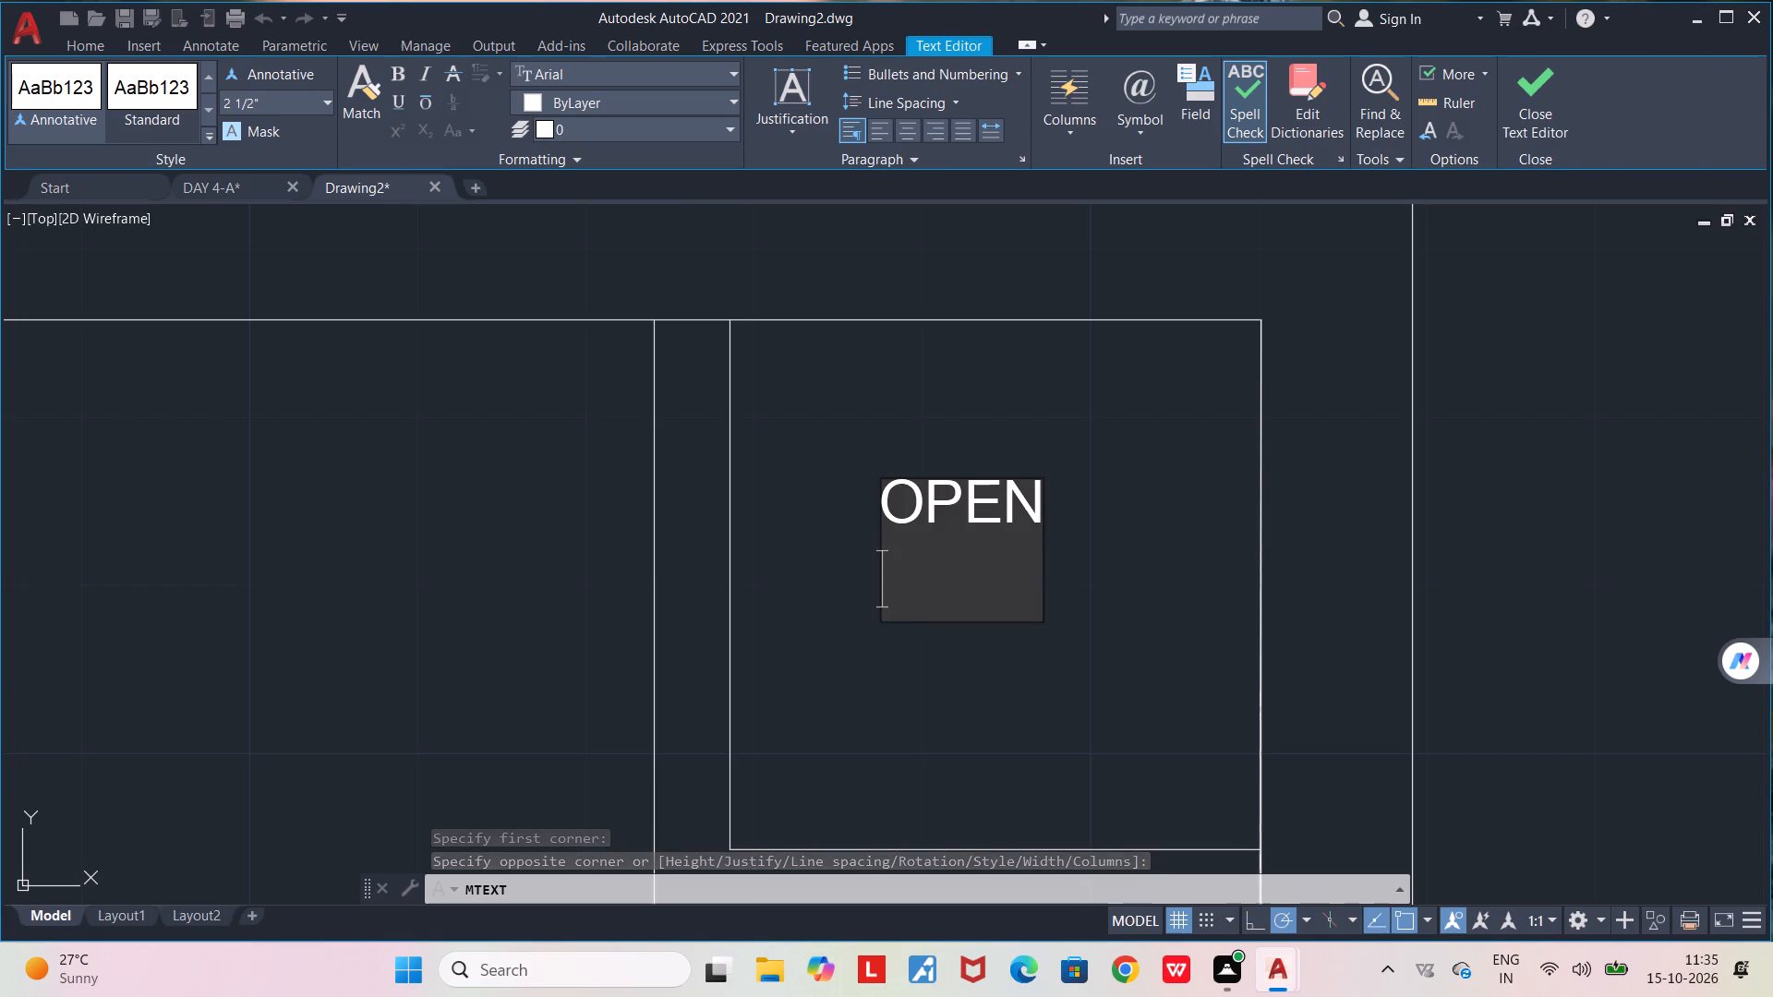
type("3'")
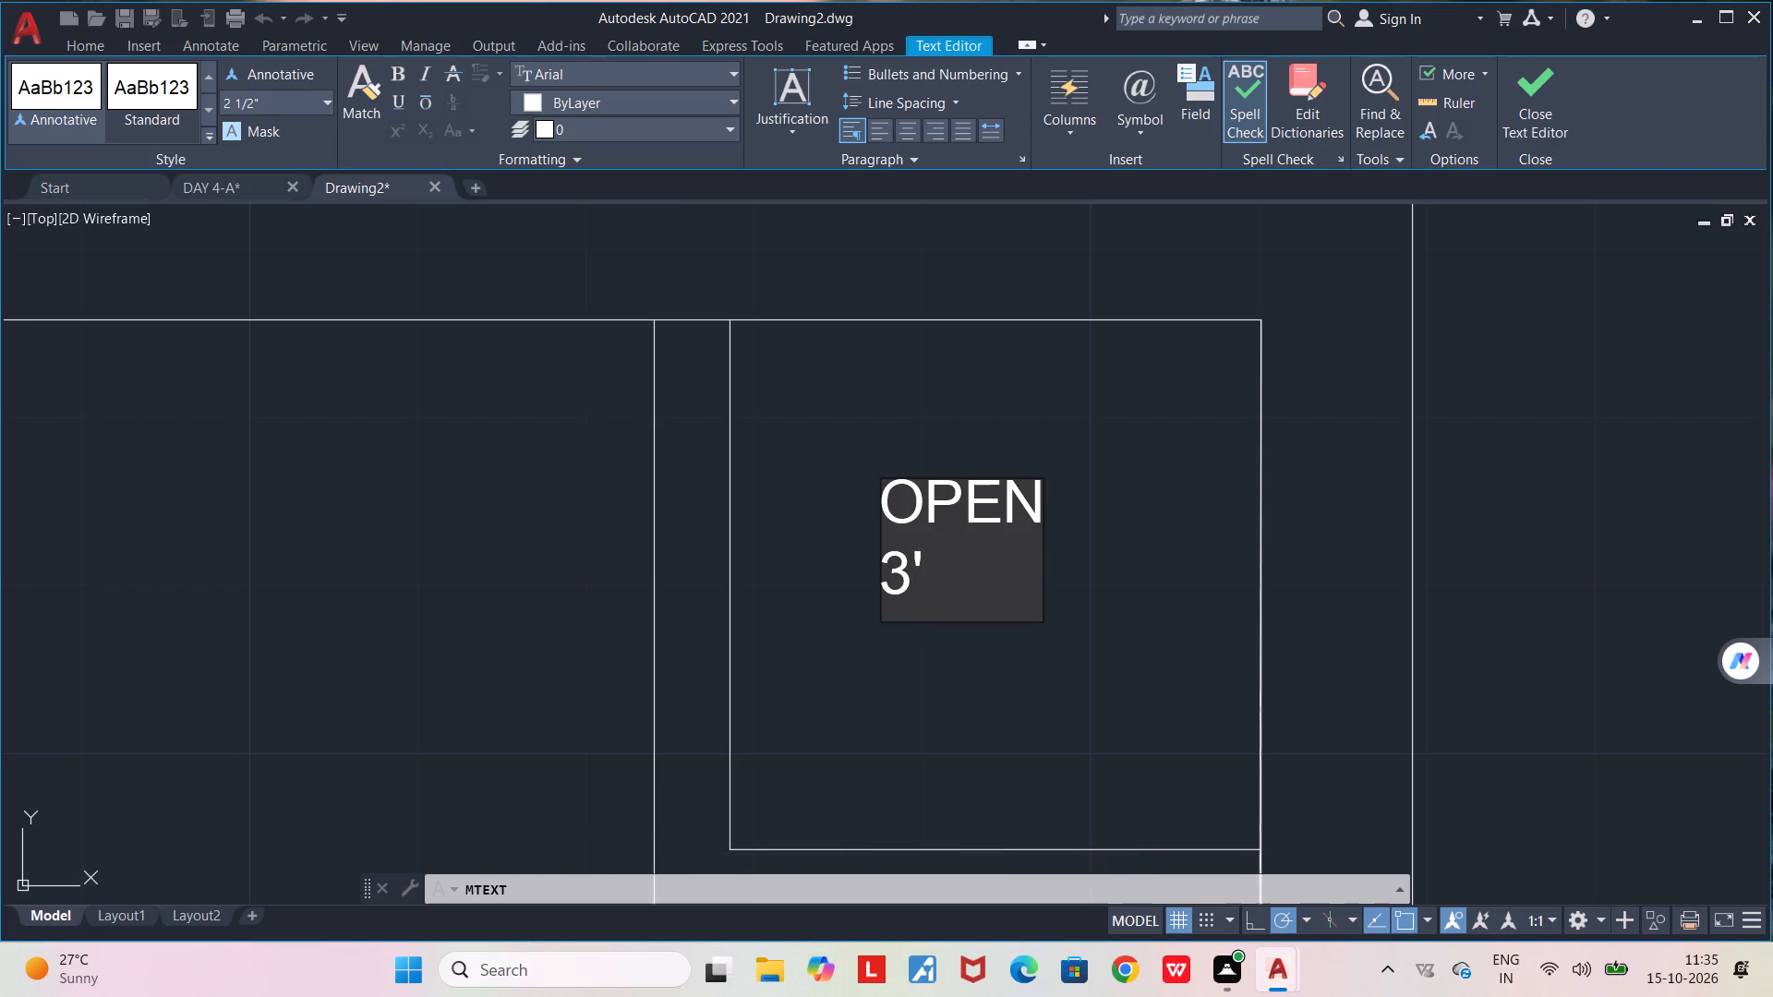
key("0")
type("\"X")
type("3'0\"")
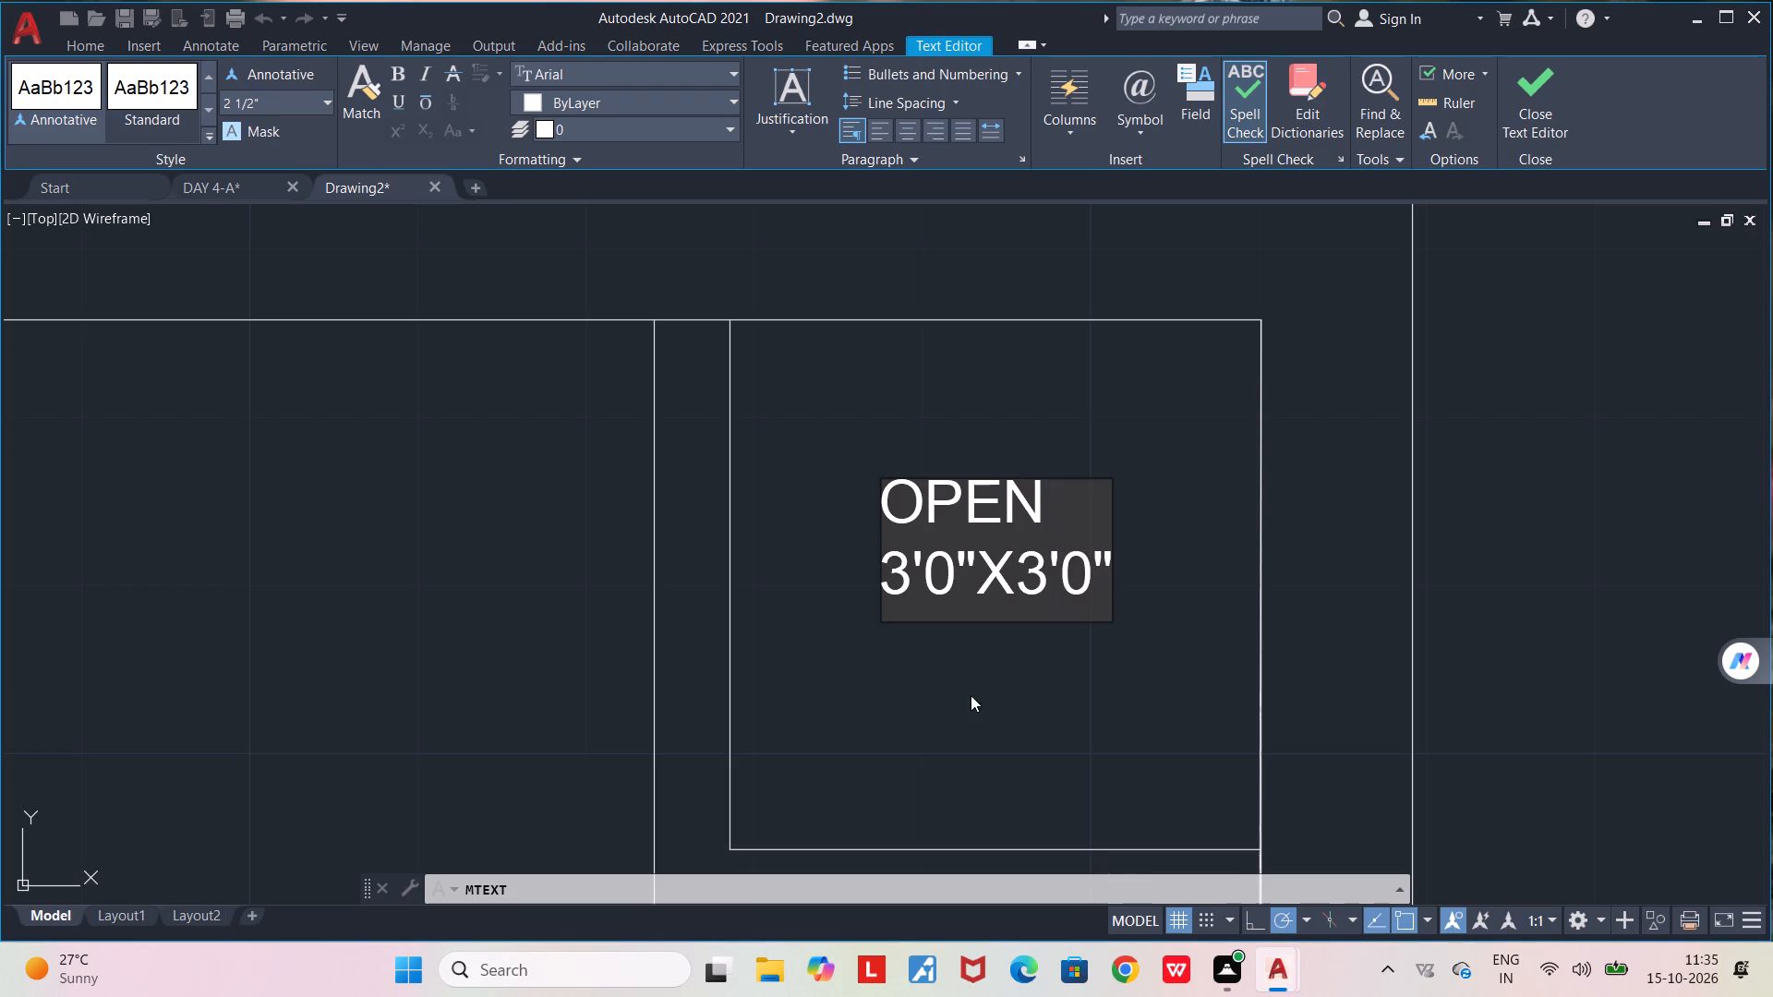
left_click(971, 695)
key("Escape")
Draw a stepped line from the midpoint of the bottom wall beside the kitchen: 2'-6" up, across, up to the kitchen wall's top level, and over to its corner.
scroll(971, 695, "down", 3)
middle_click_drag(956, 692, 1056, 514)
scroll(1056, 514, "down", 2)
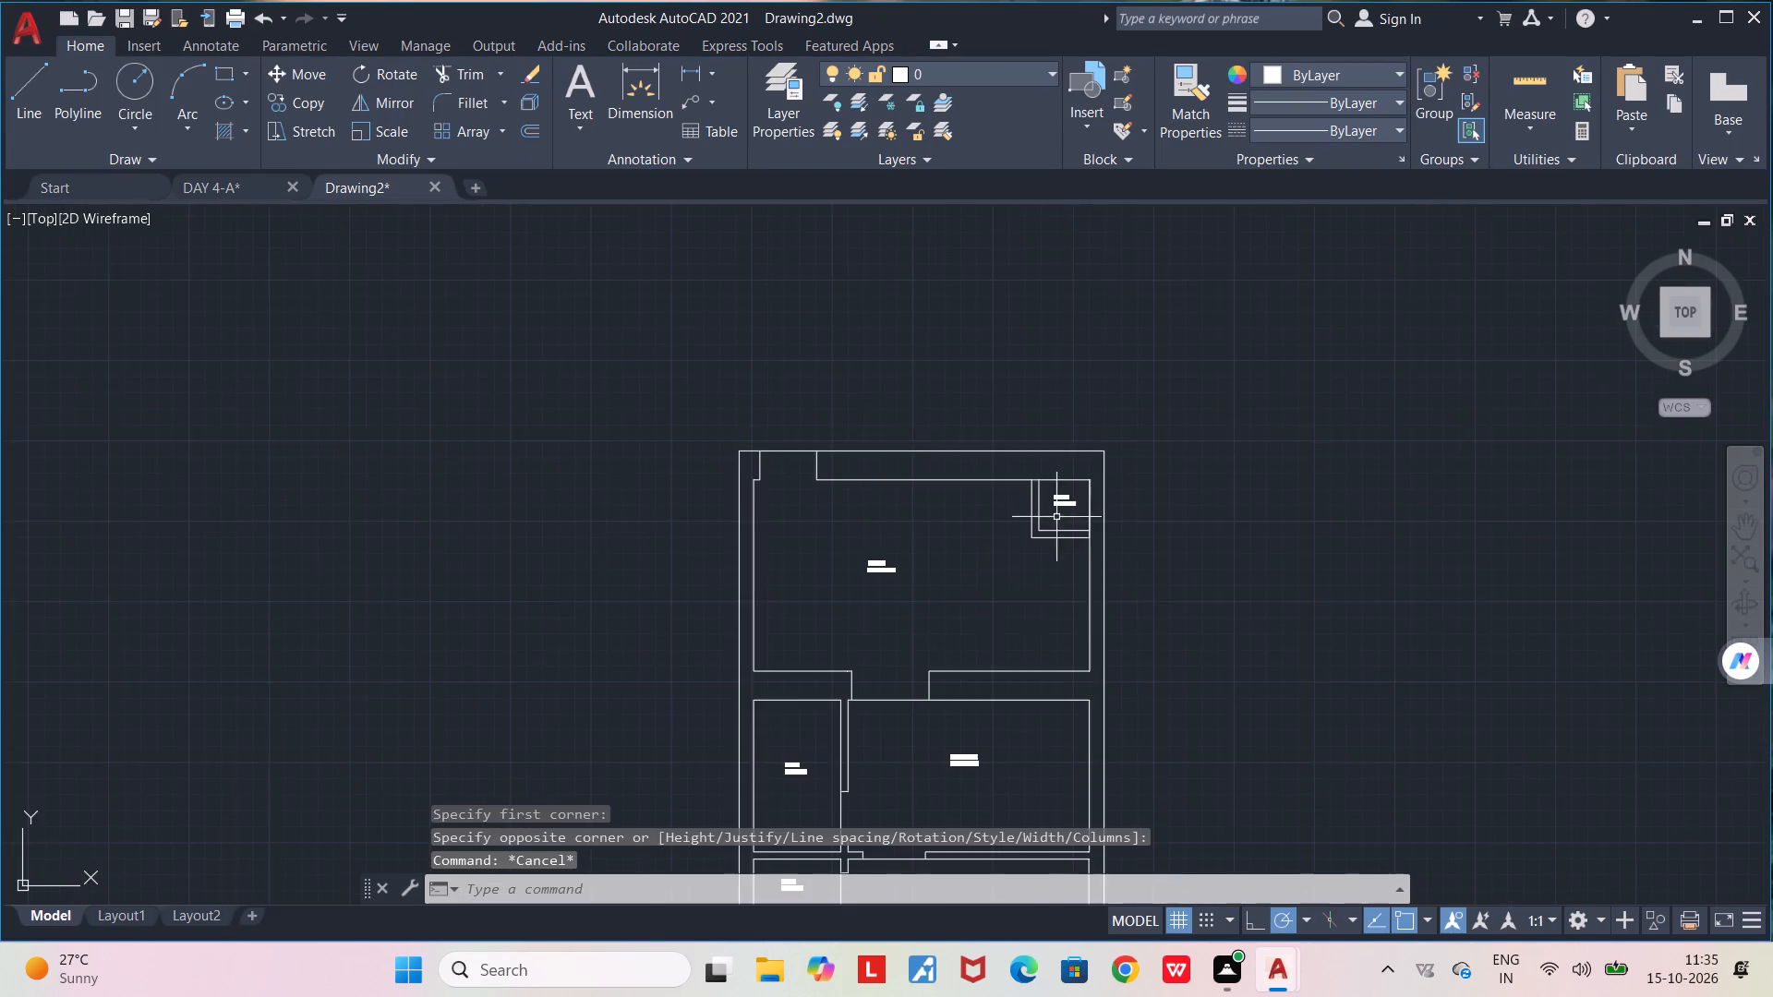
middle_click_drag(994, 629, 997, 521)
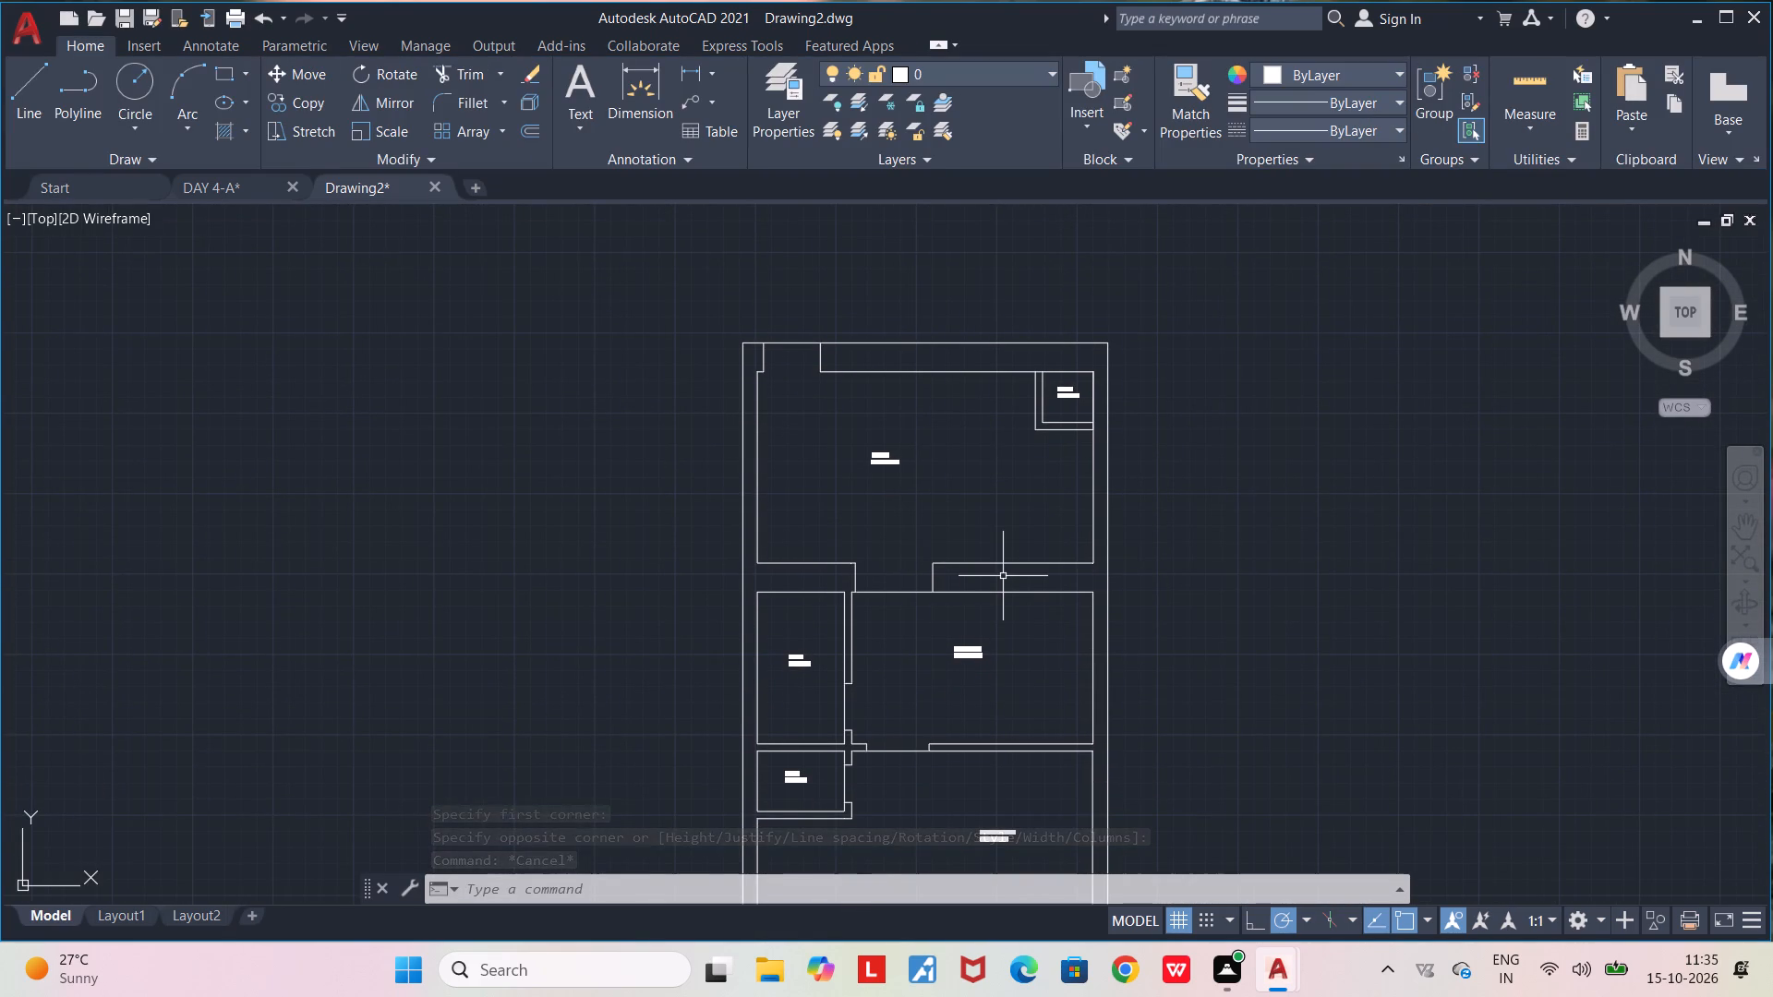
middle_click_drag(956, 593, 1118, 319)
scroll(1084, 673, "up", 1)
middle_click_drag(1064, 660, 1080, 567)
scroll(1113, 570, "up", 1)
middle_click_drag(1019, 632, 1056, 567)
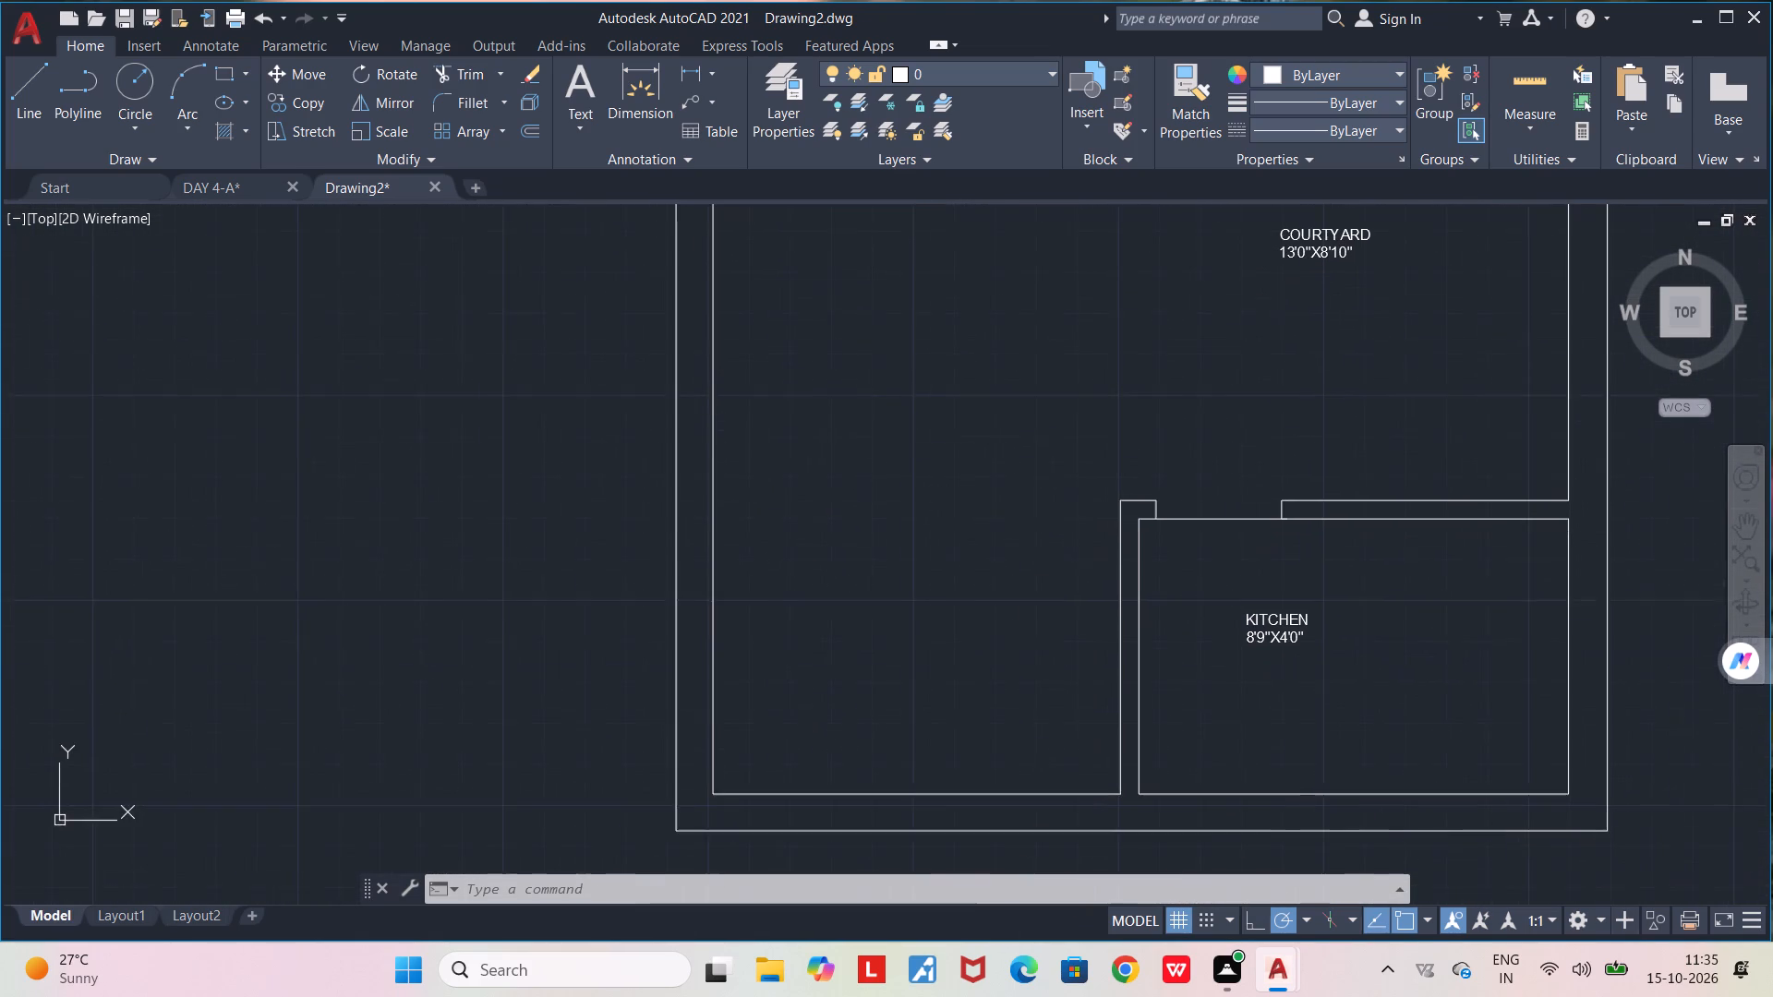
middle_click_drag(1056, 567, 1056, 559)
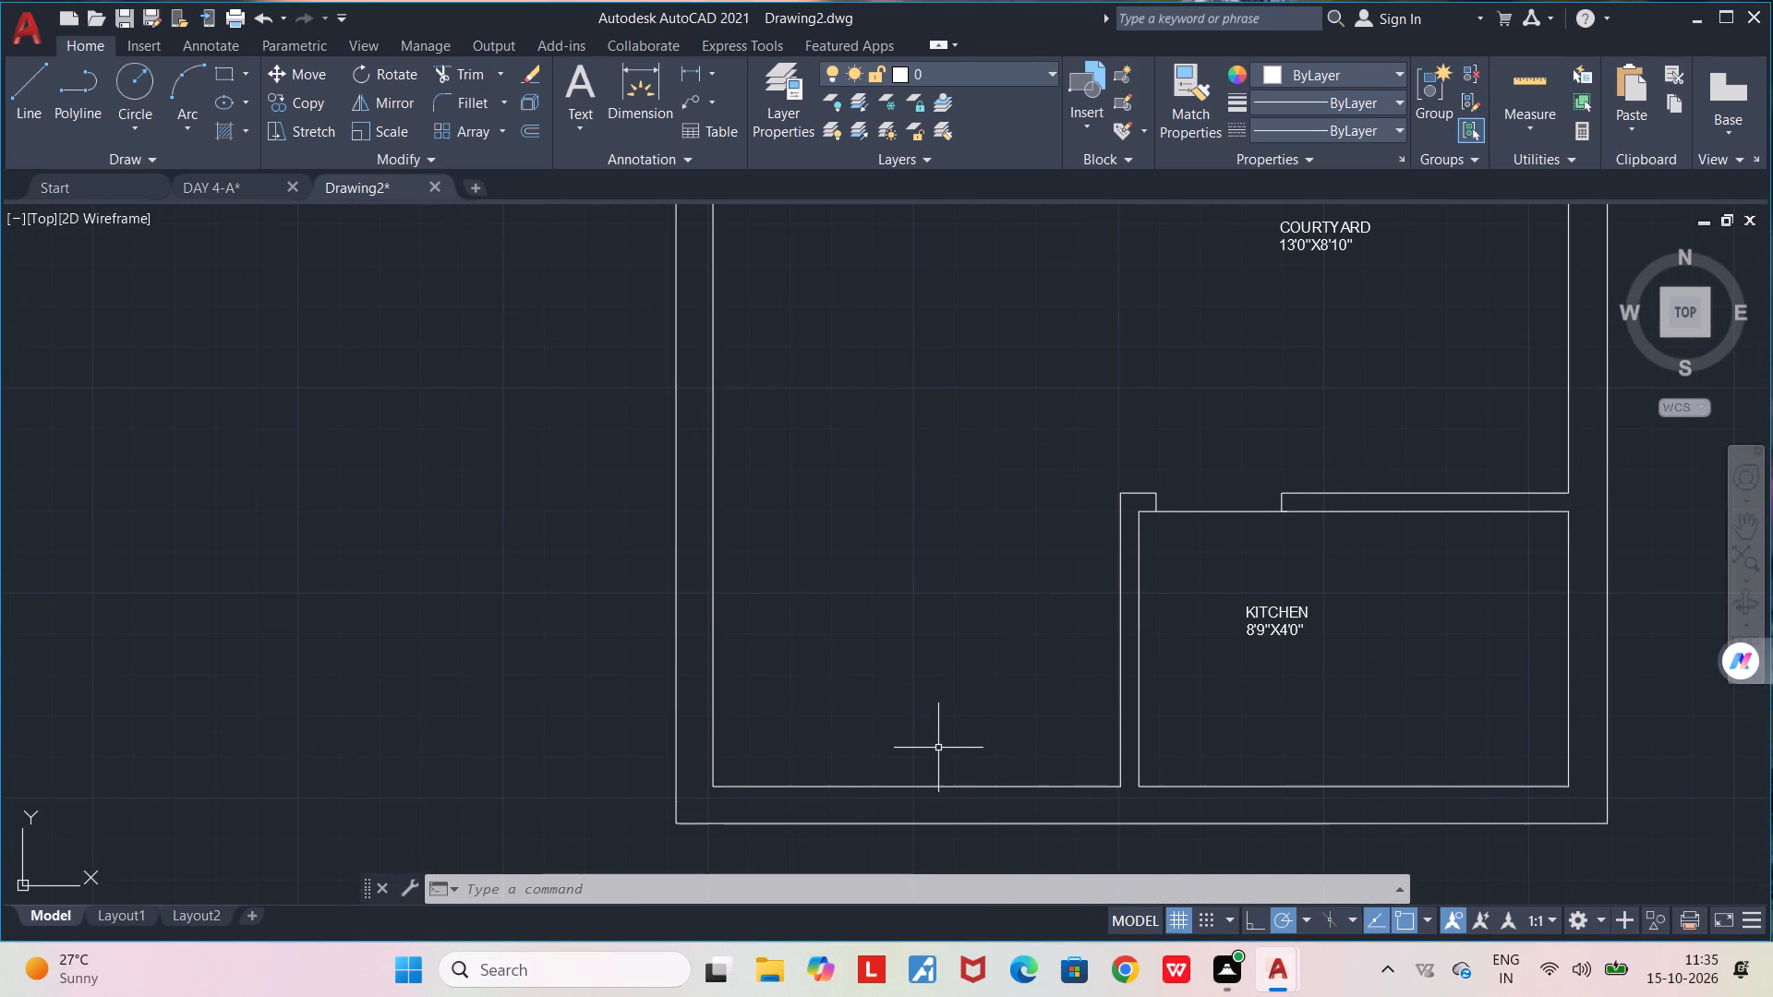
key("l")
key("Return")
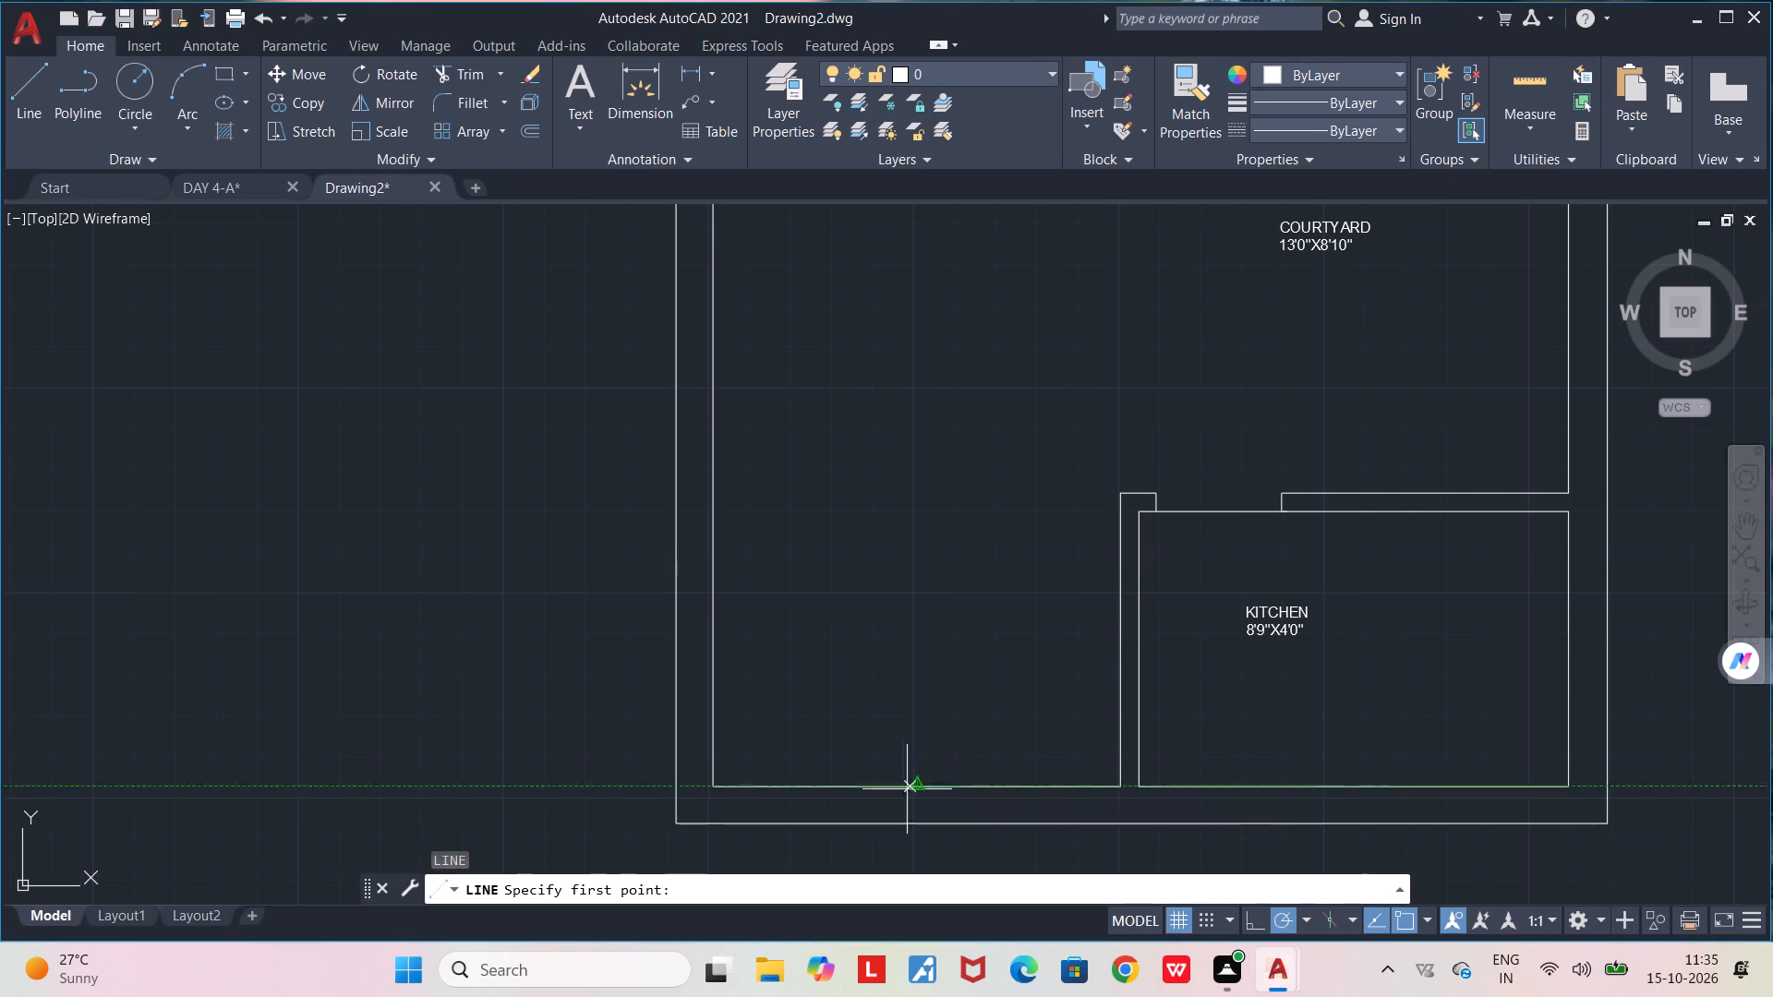
left_click(918, 783)
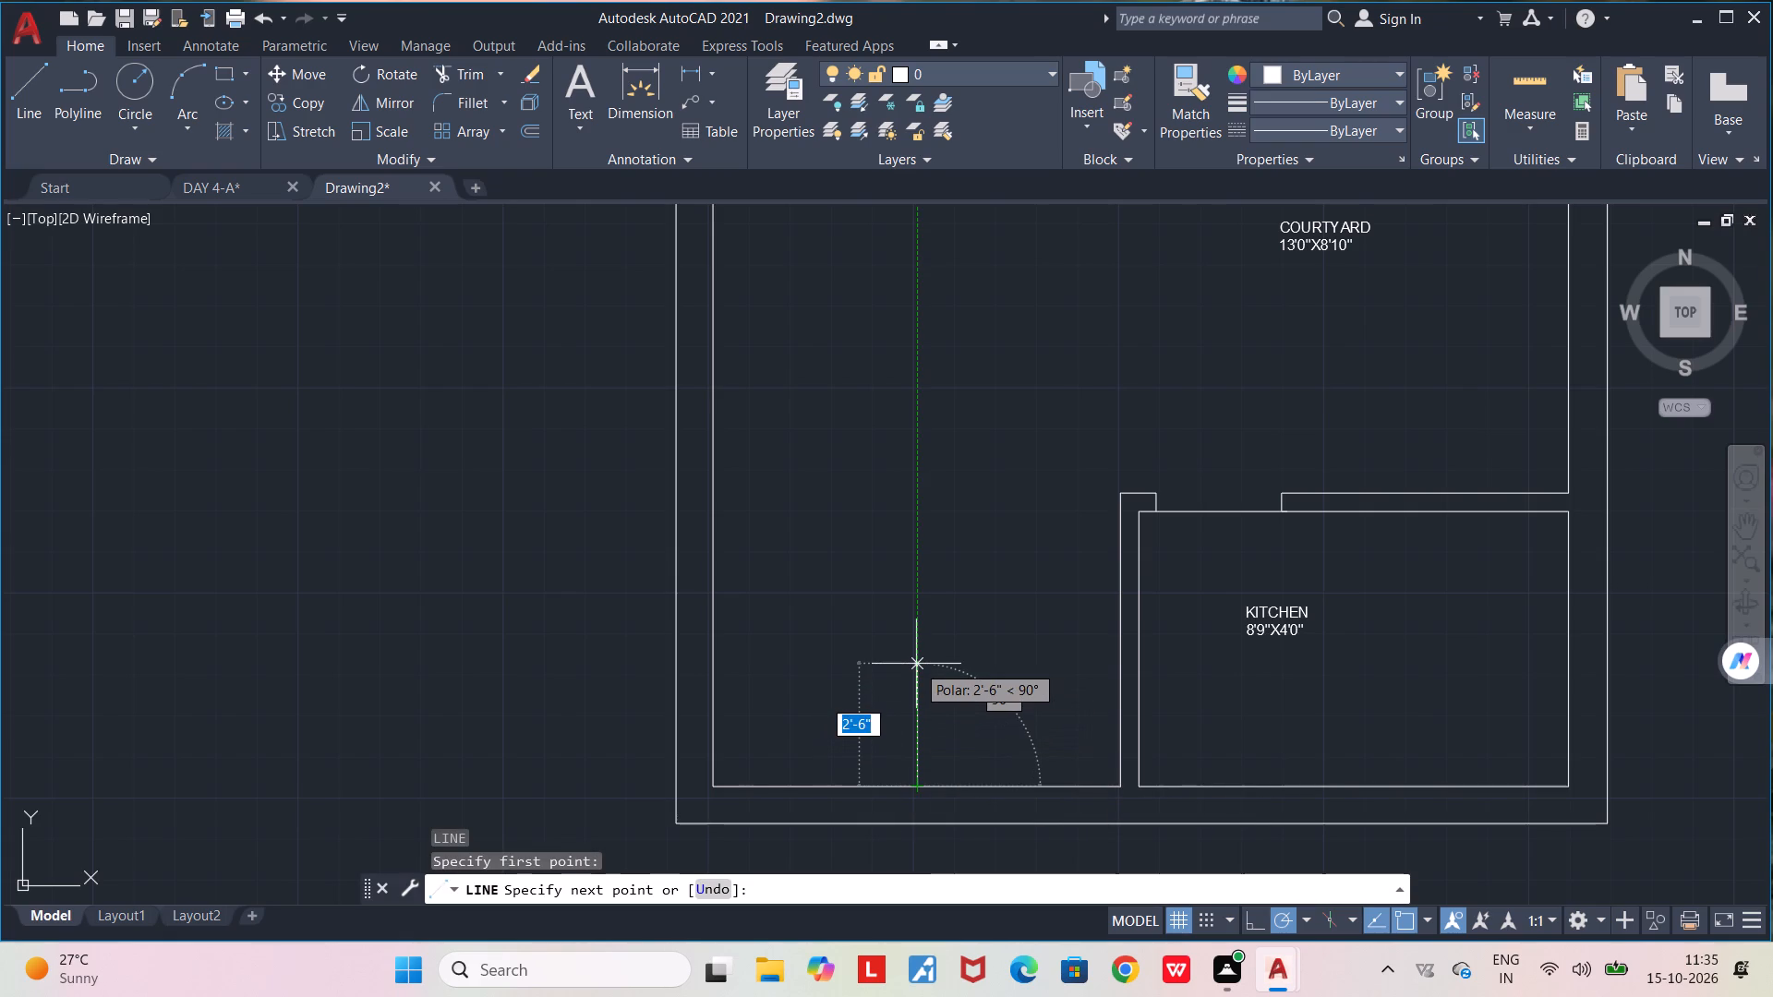
left_click(916, 664)
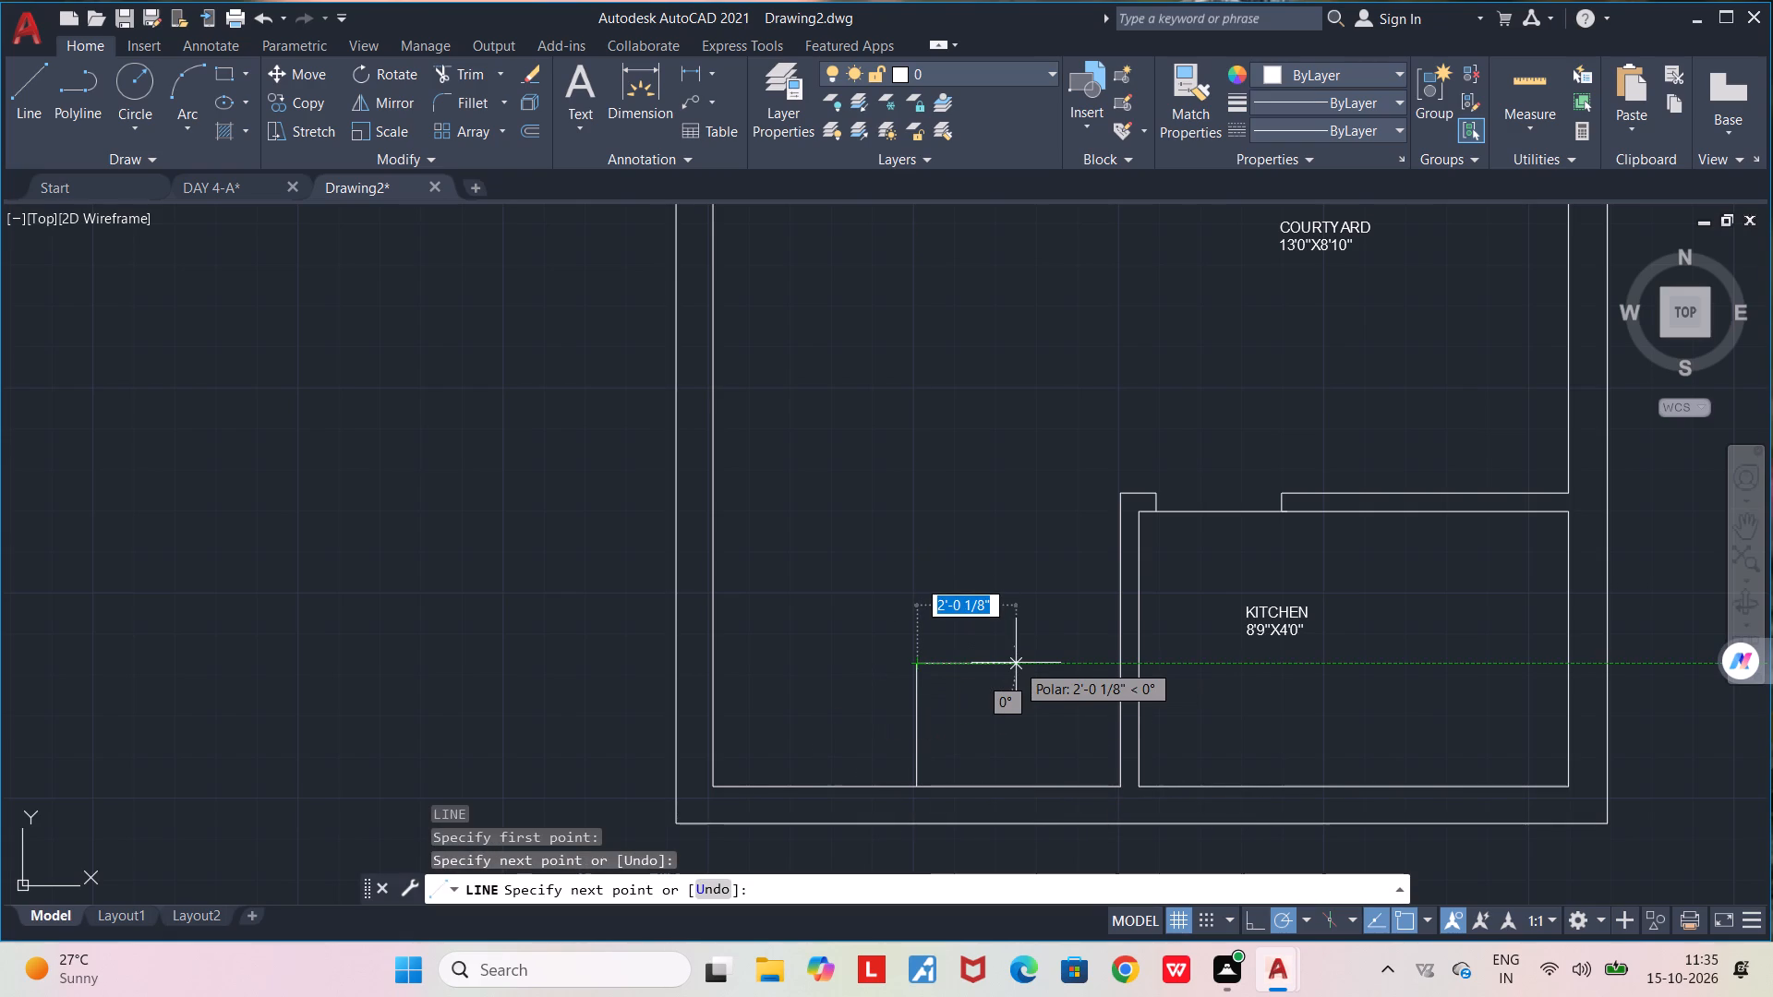
left_click(995, 659)
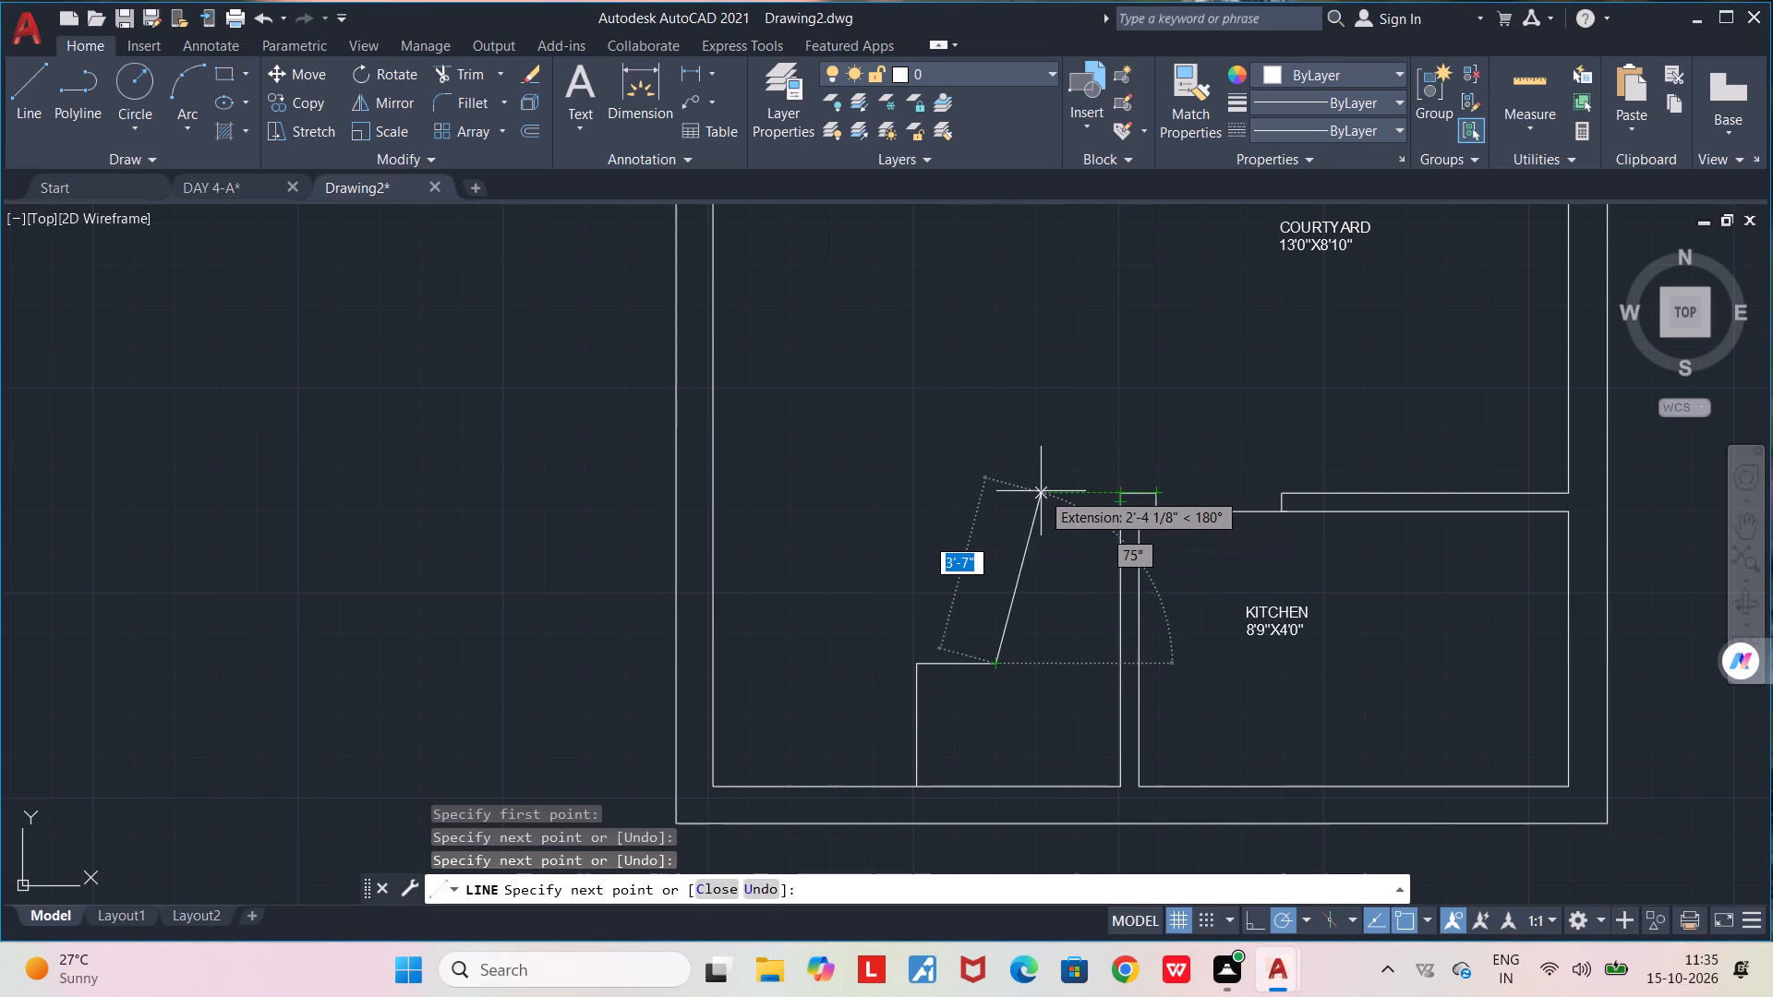
left_click(994, 492)
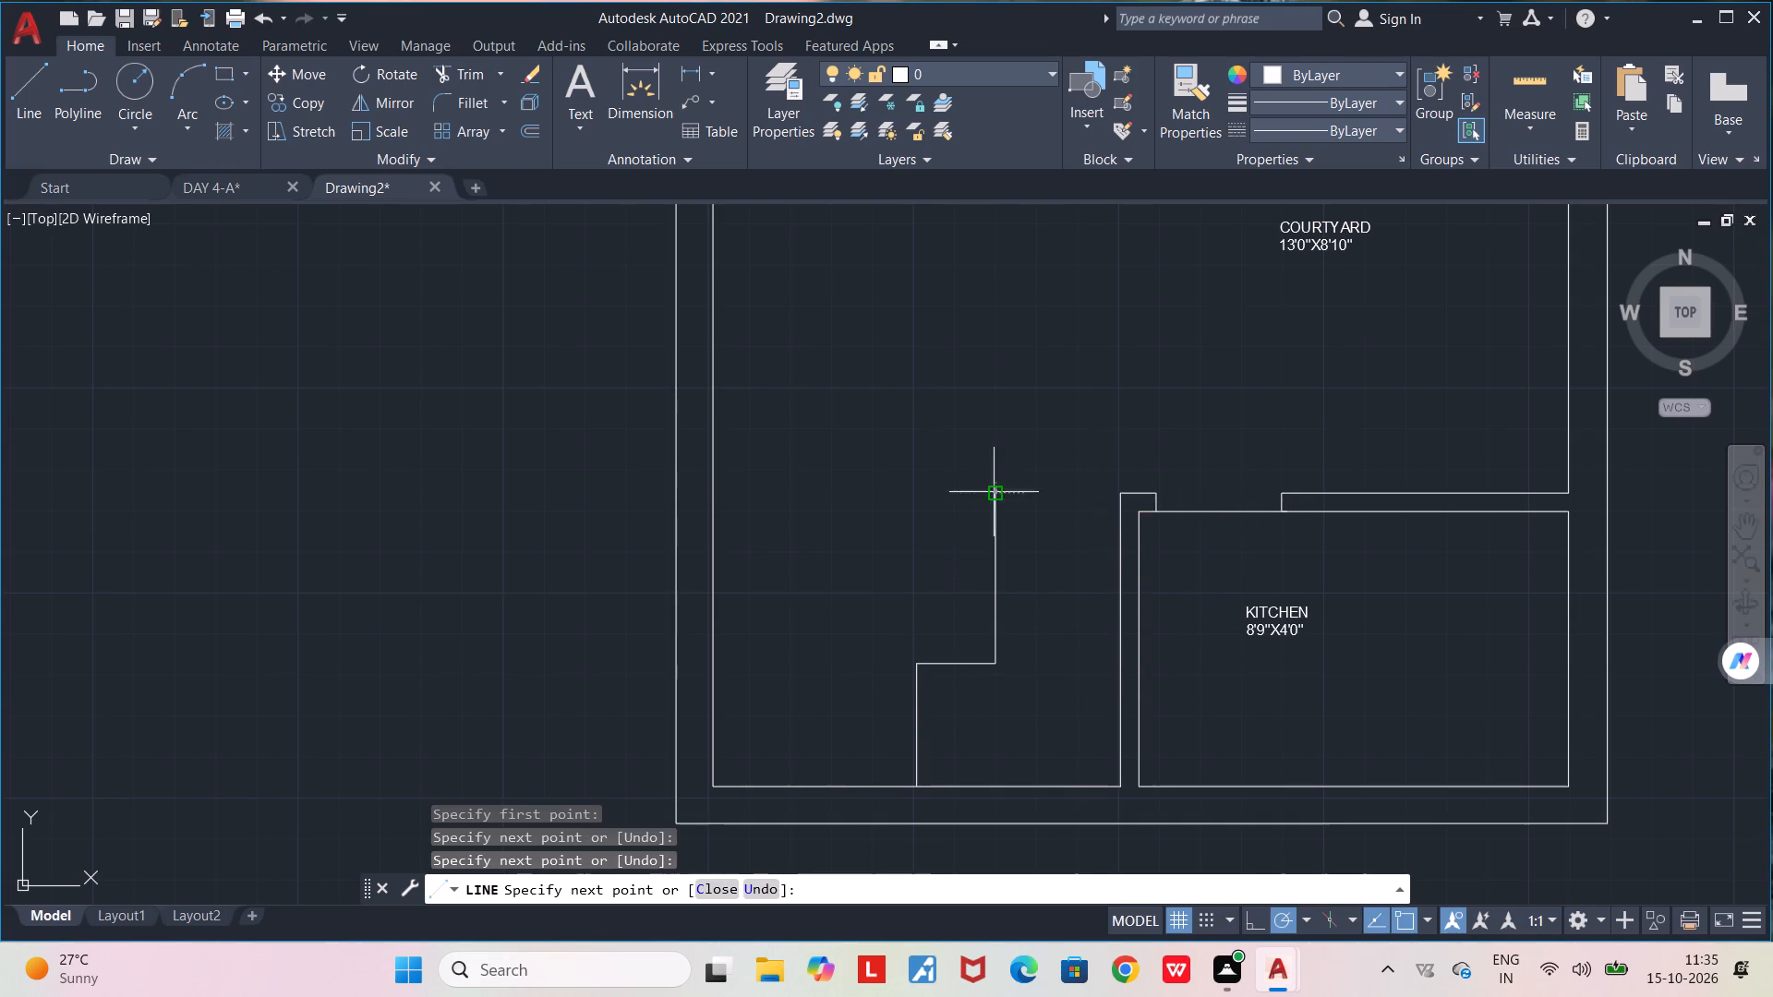
left_click(1118, 496)
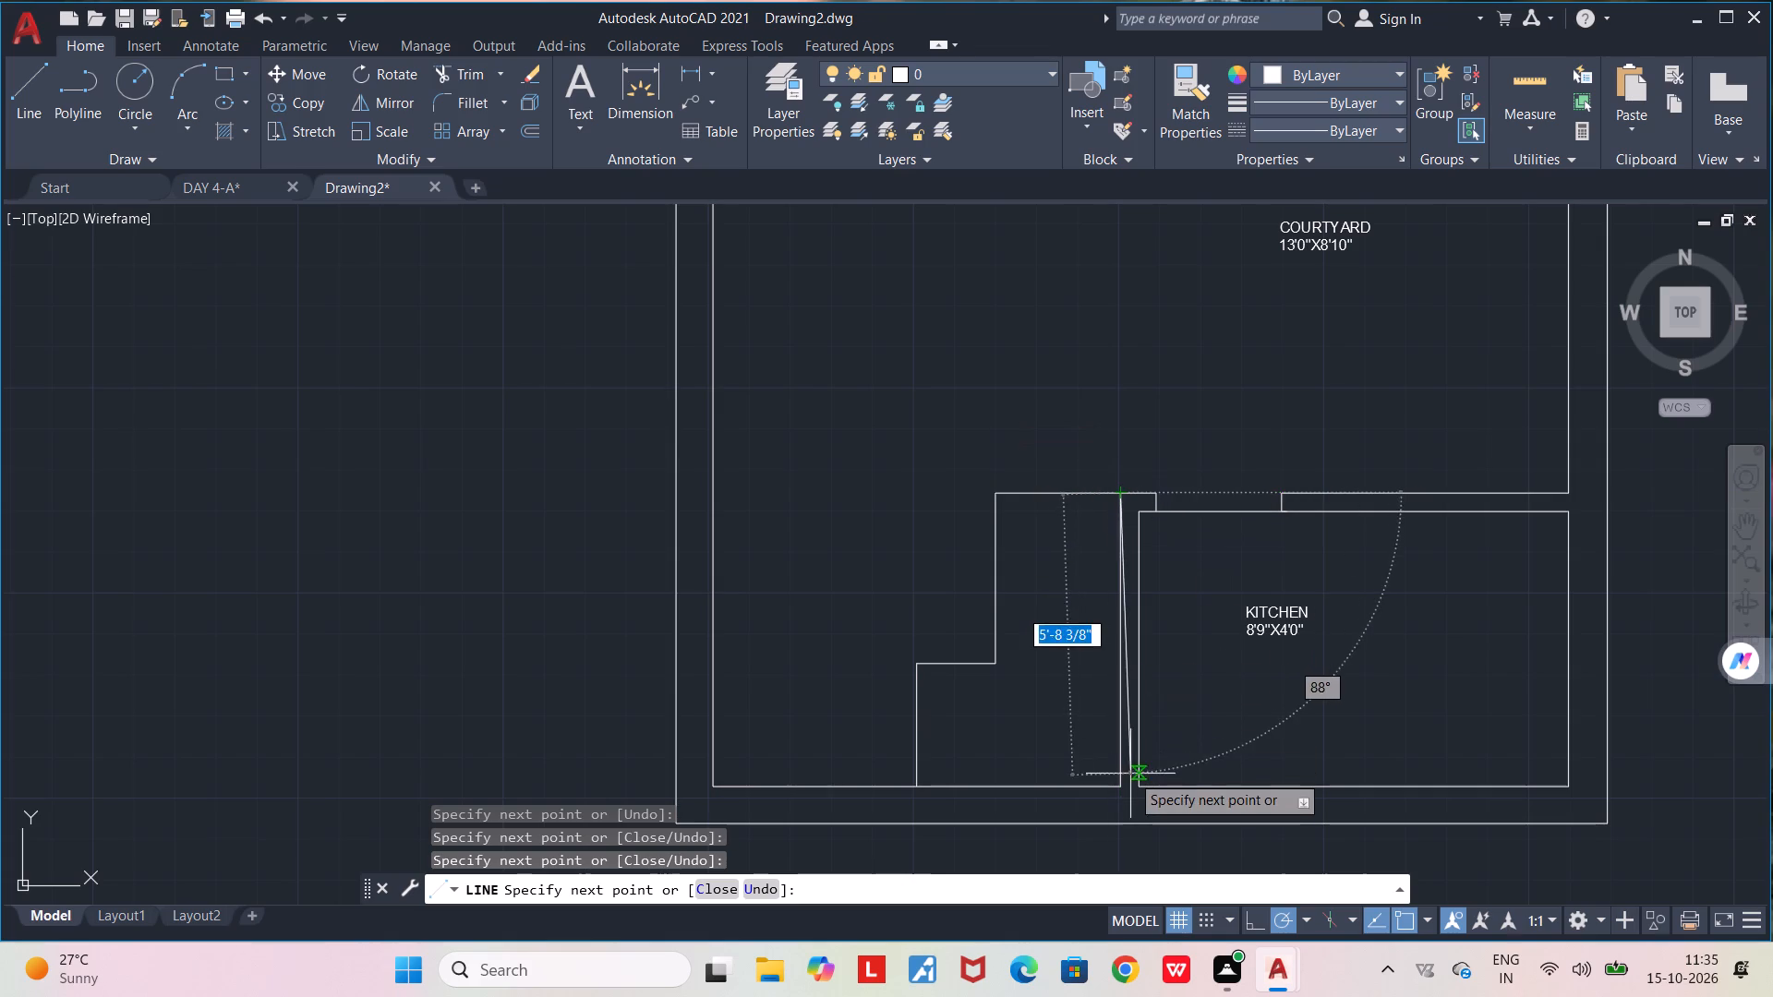
key("space")
From the first step's corner, draw lines about 1'-9" toward the side wall, about 3'-5 1/2" up, and horizontally out past the outer wall.
key("l")
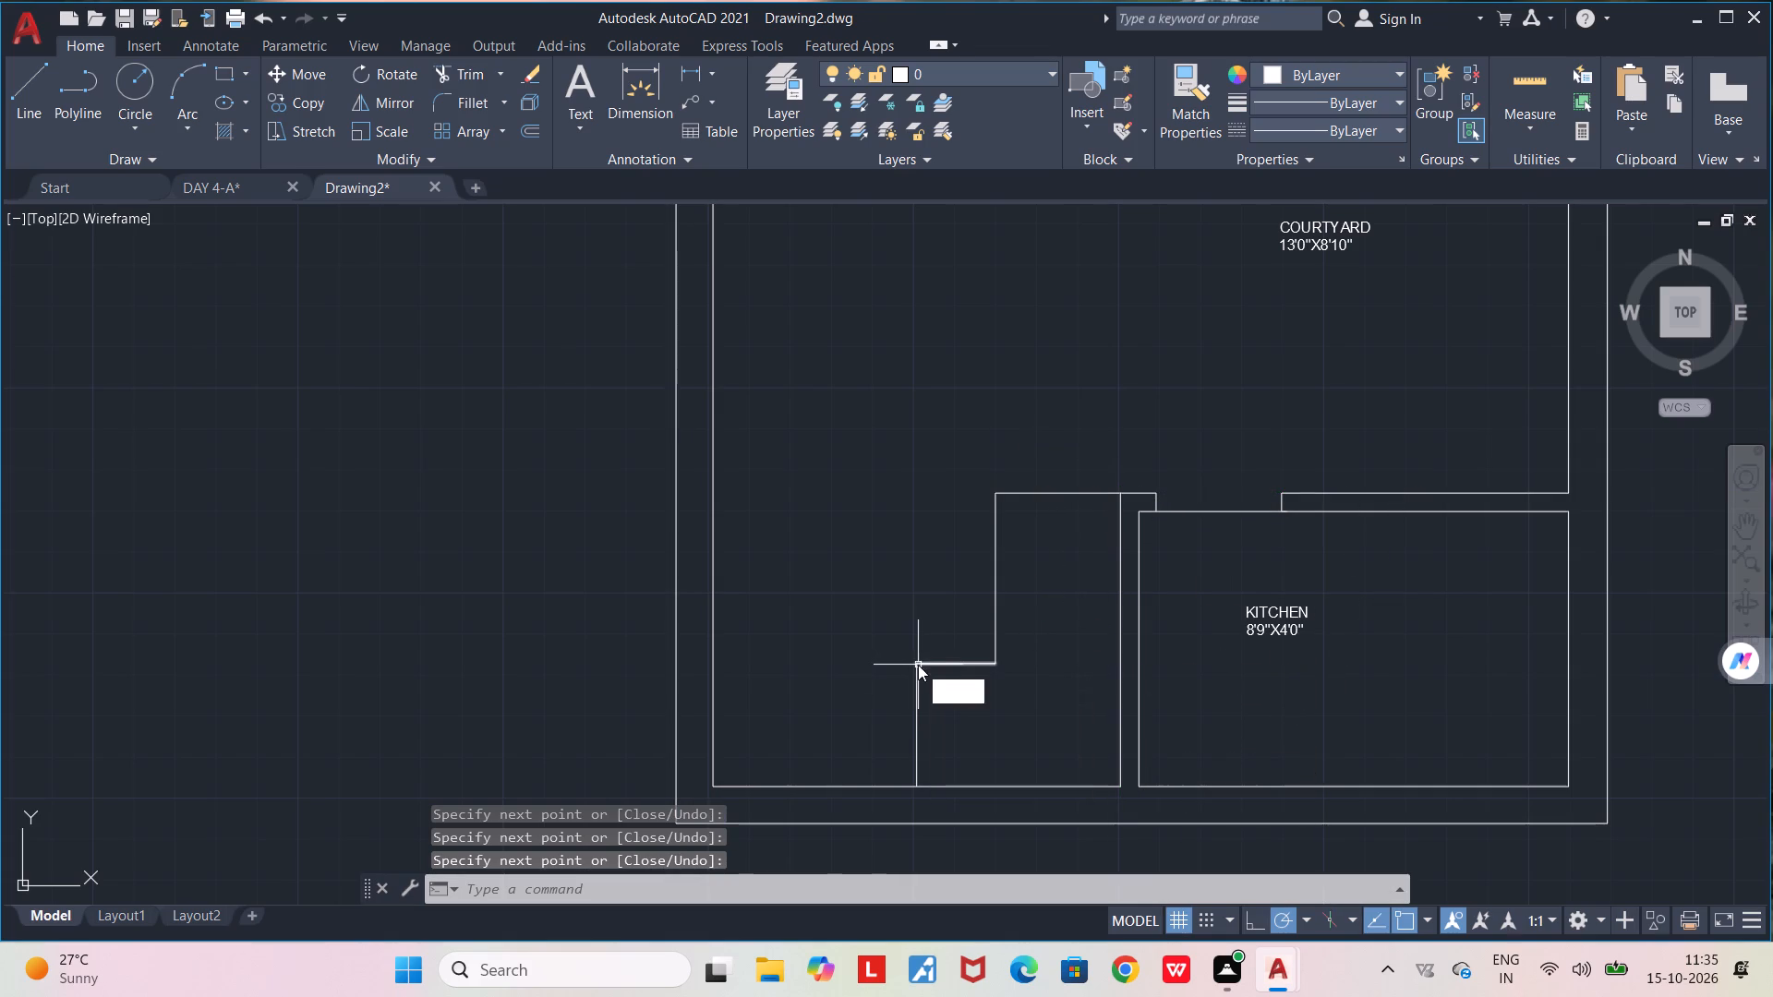
key("Return")
left_click(918, 665)
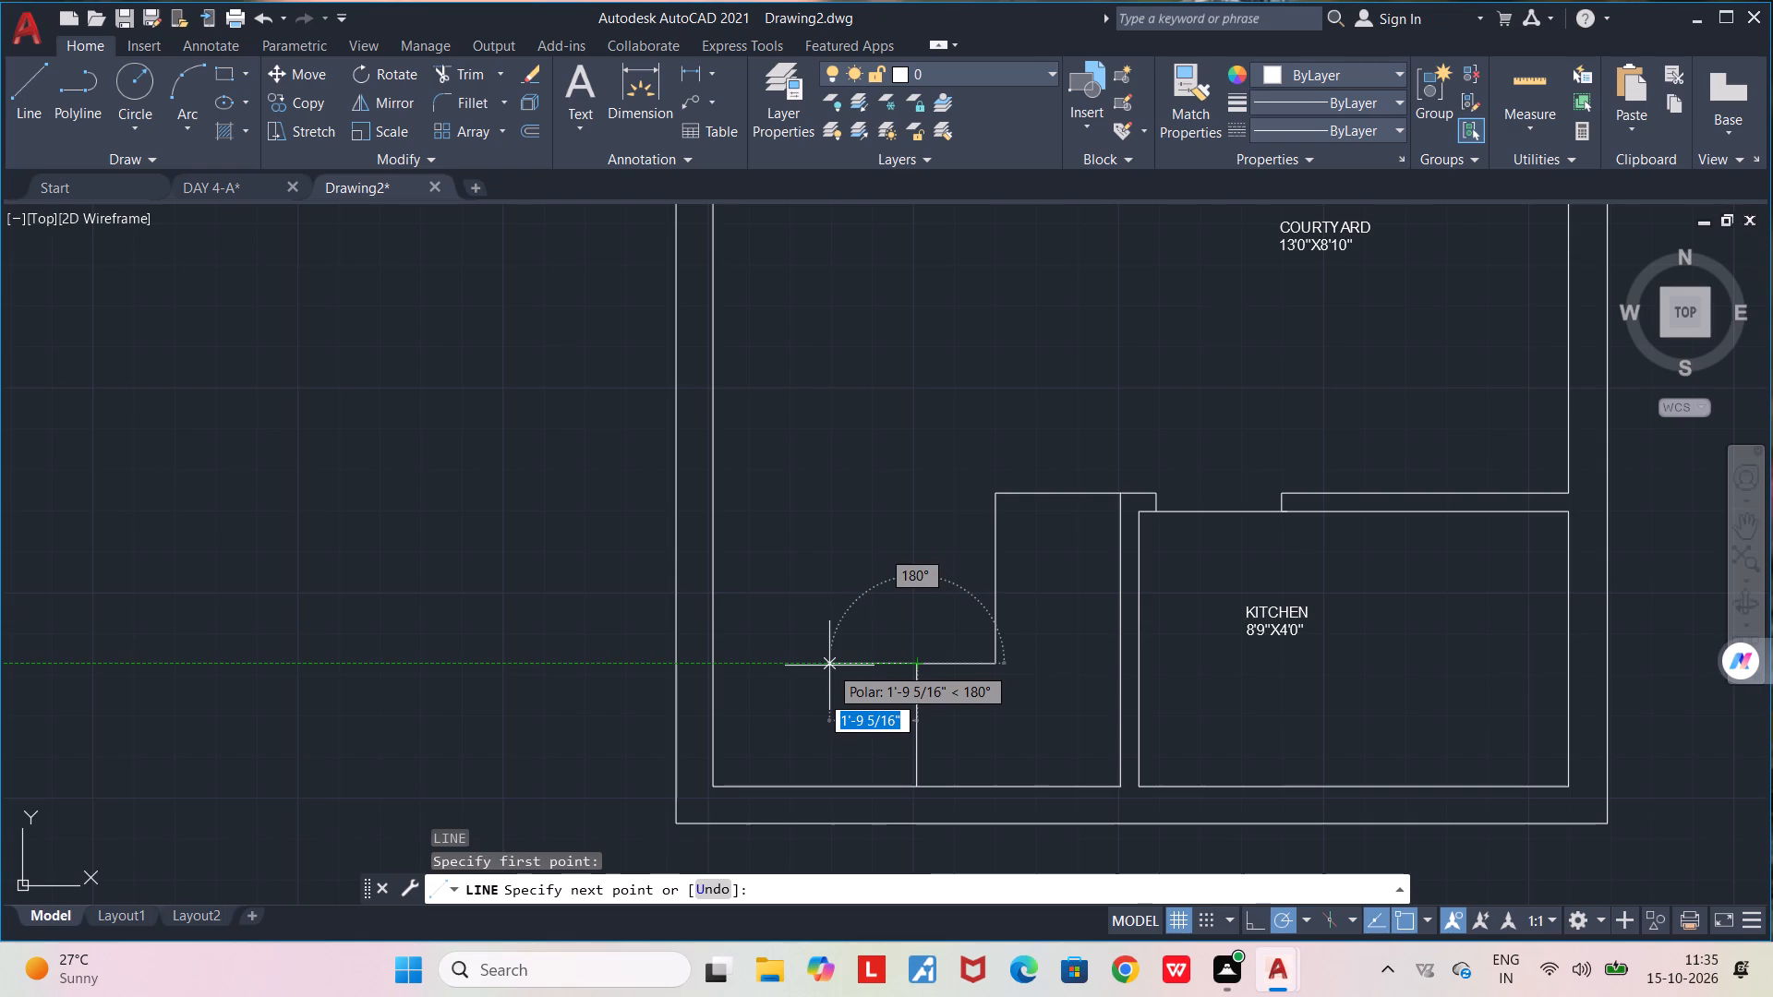
left_click(829, 666)
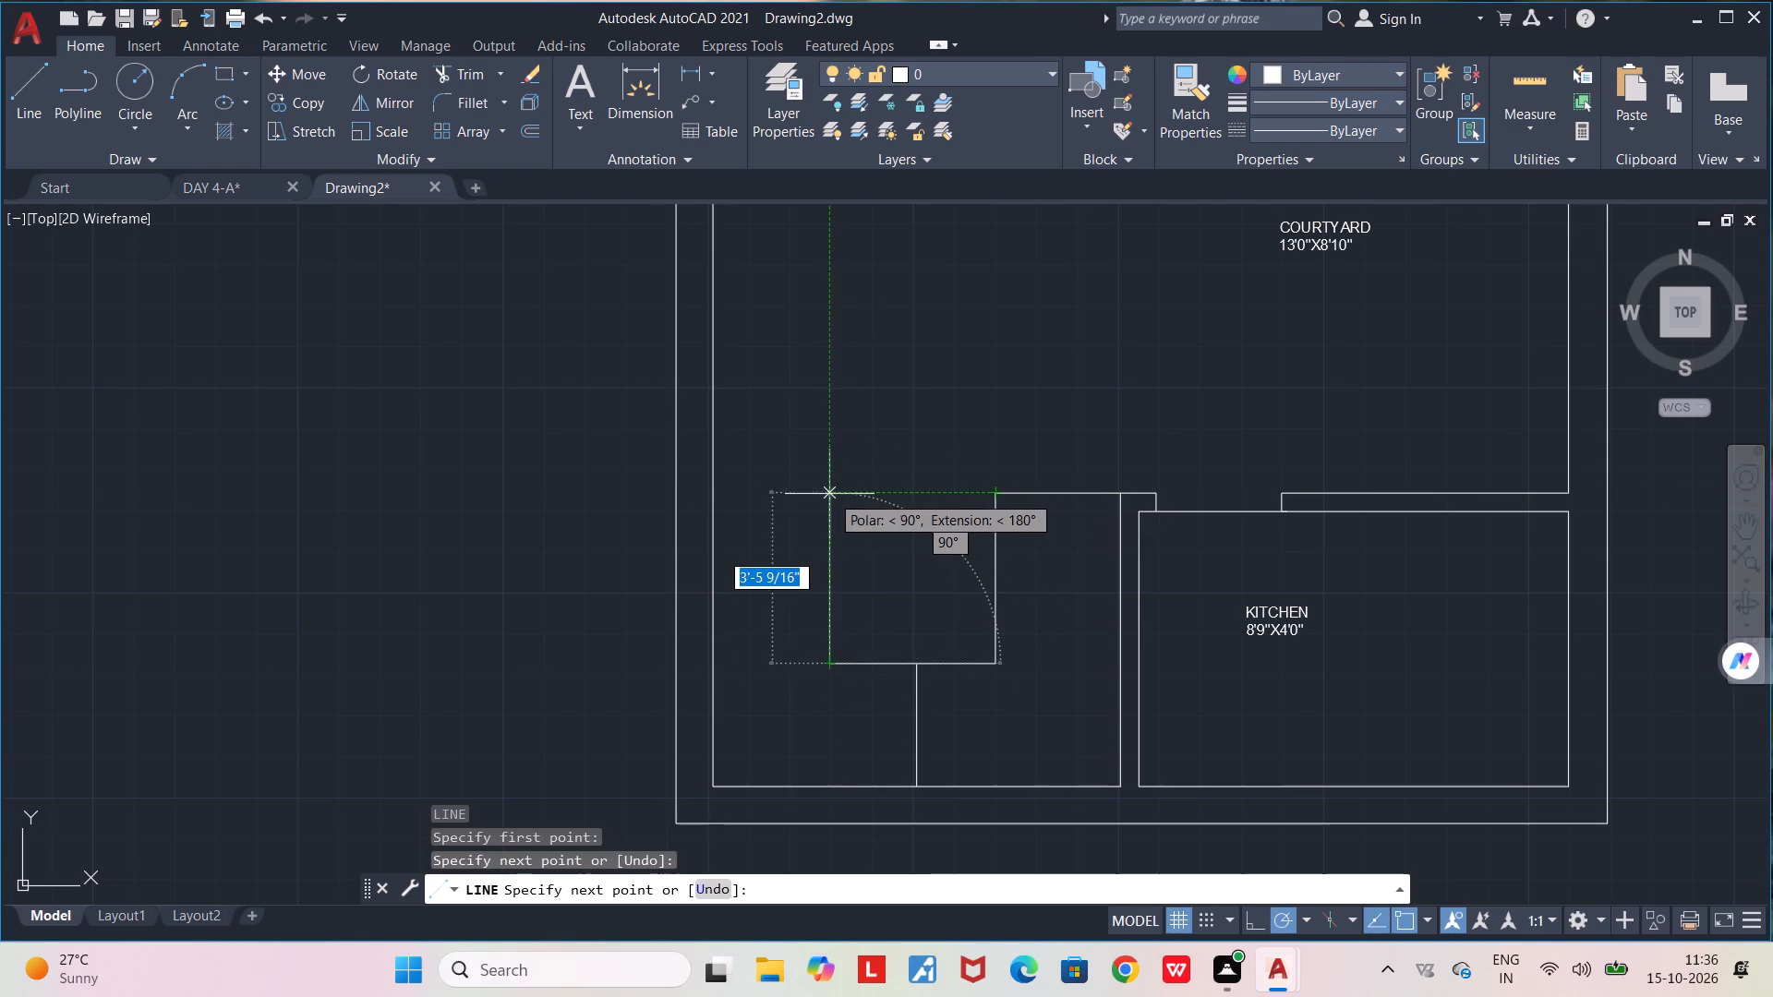
left_click(827, 494)
left_click(615, 492)
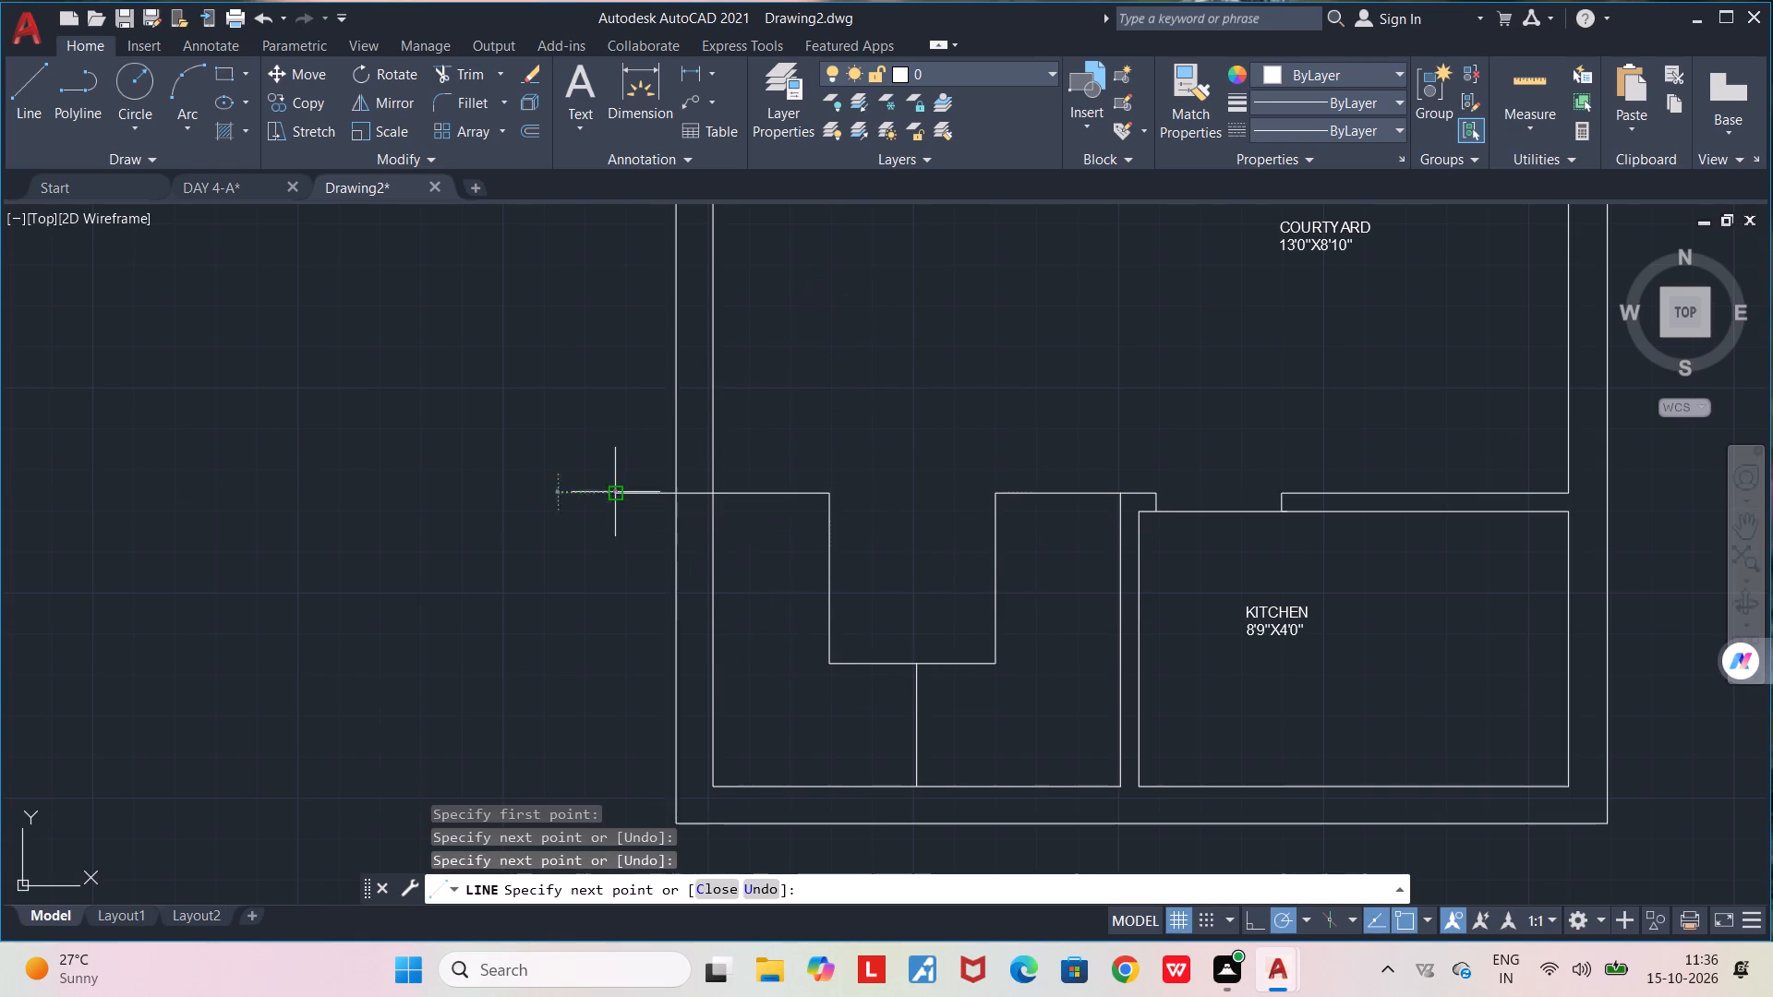
key("space")
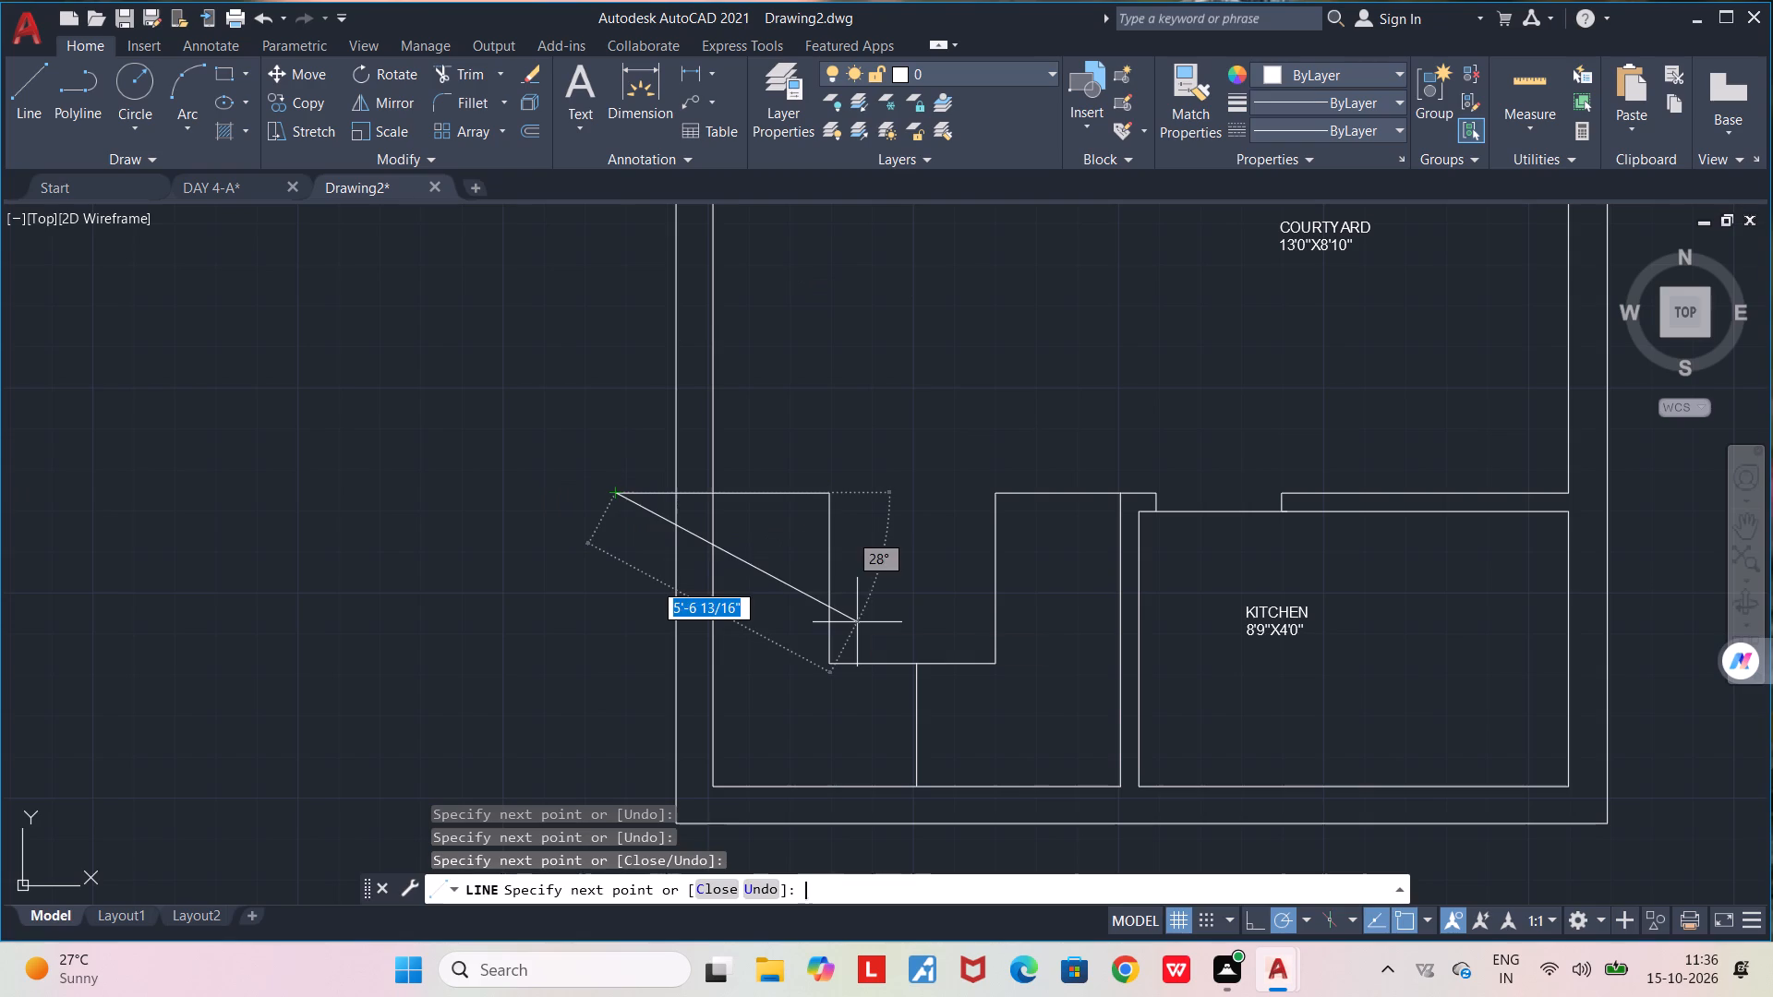
Delete the horizontal line that crosses the outer side wall.
middle_click_drag(863, 414, 838, 548)
scroll(838, 548, "down", 1)
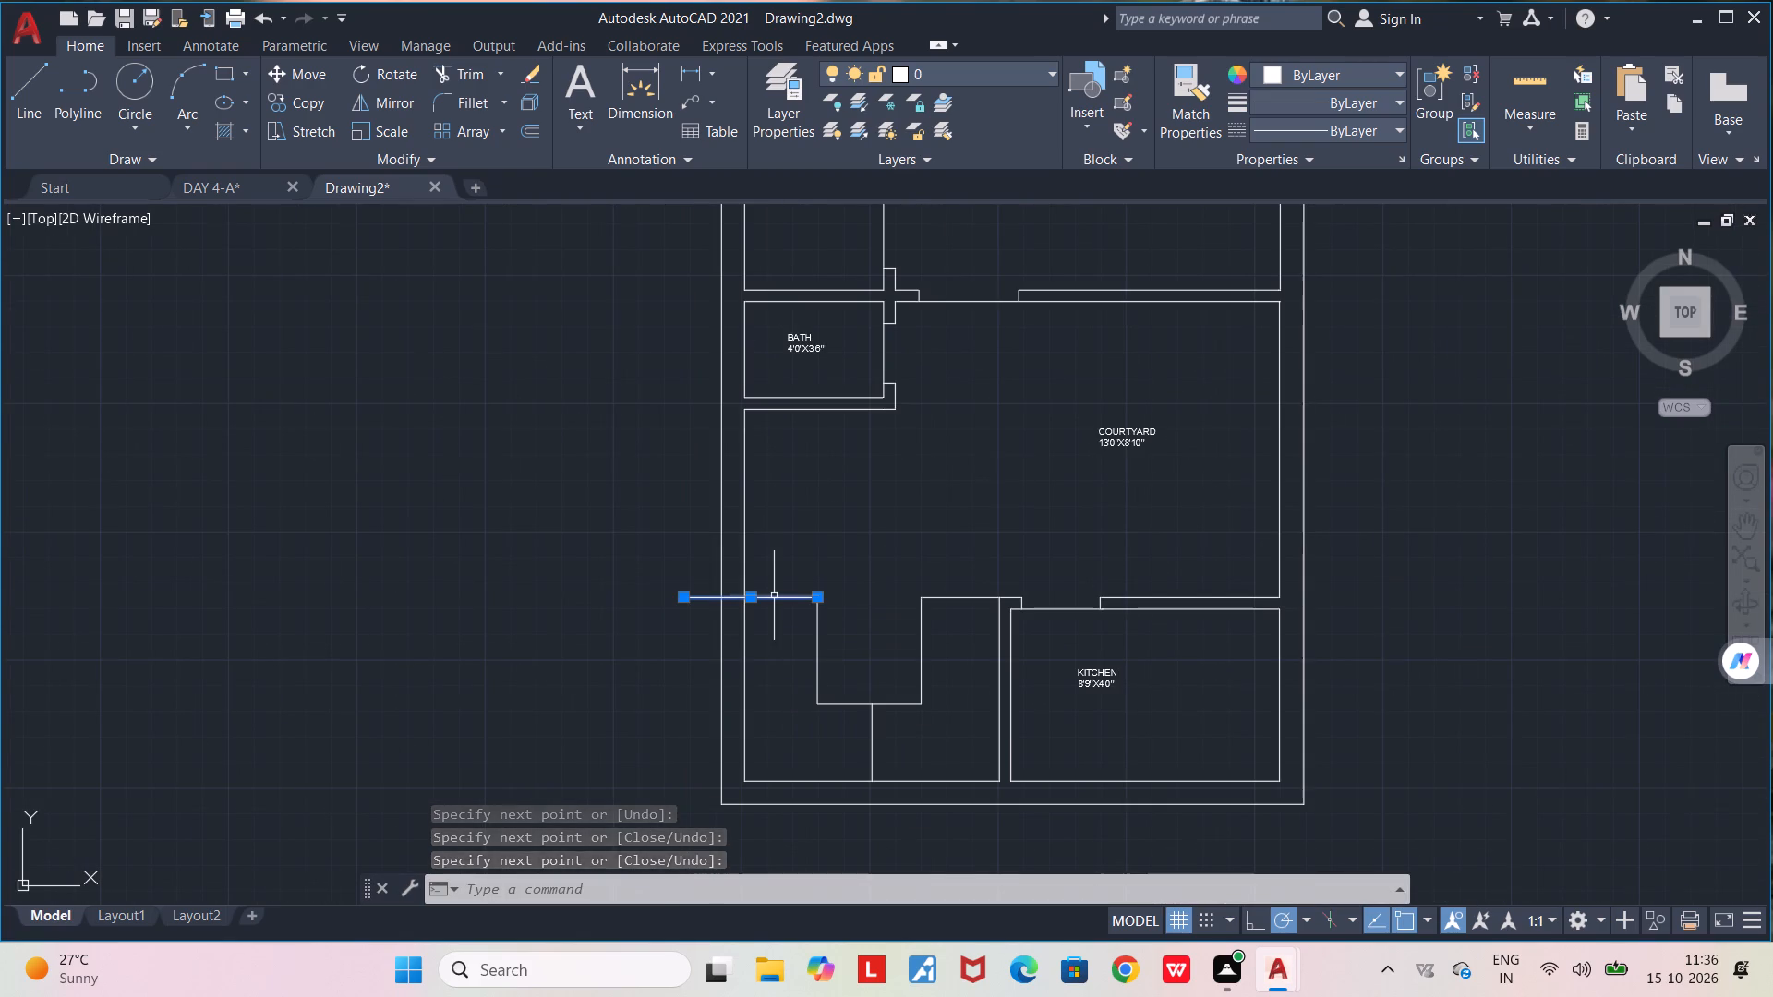
left_click(774, 595)
key("Delete")
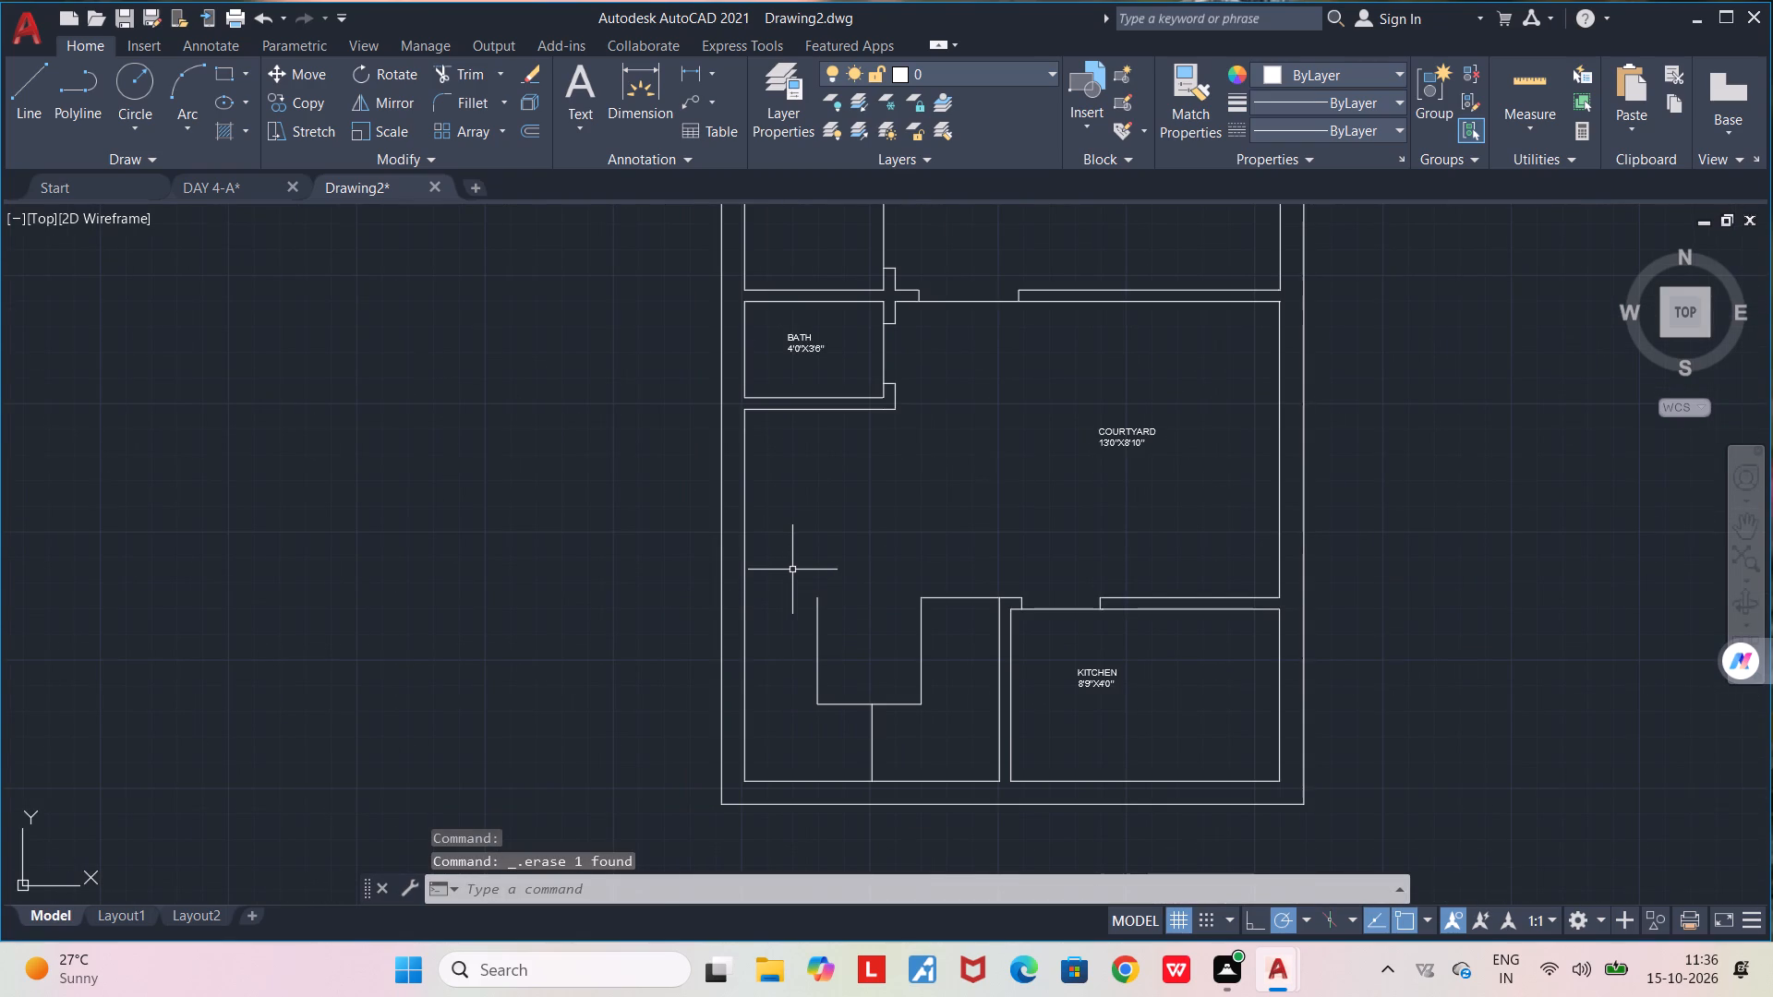
From the open end of the stepped outline's vertical line, draw about 2'-7 1/2" up and about 4'-1" horizontally past the outer side wall.
key("l")
key("Return")
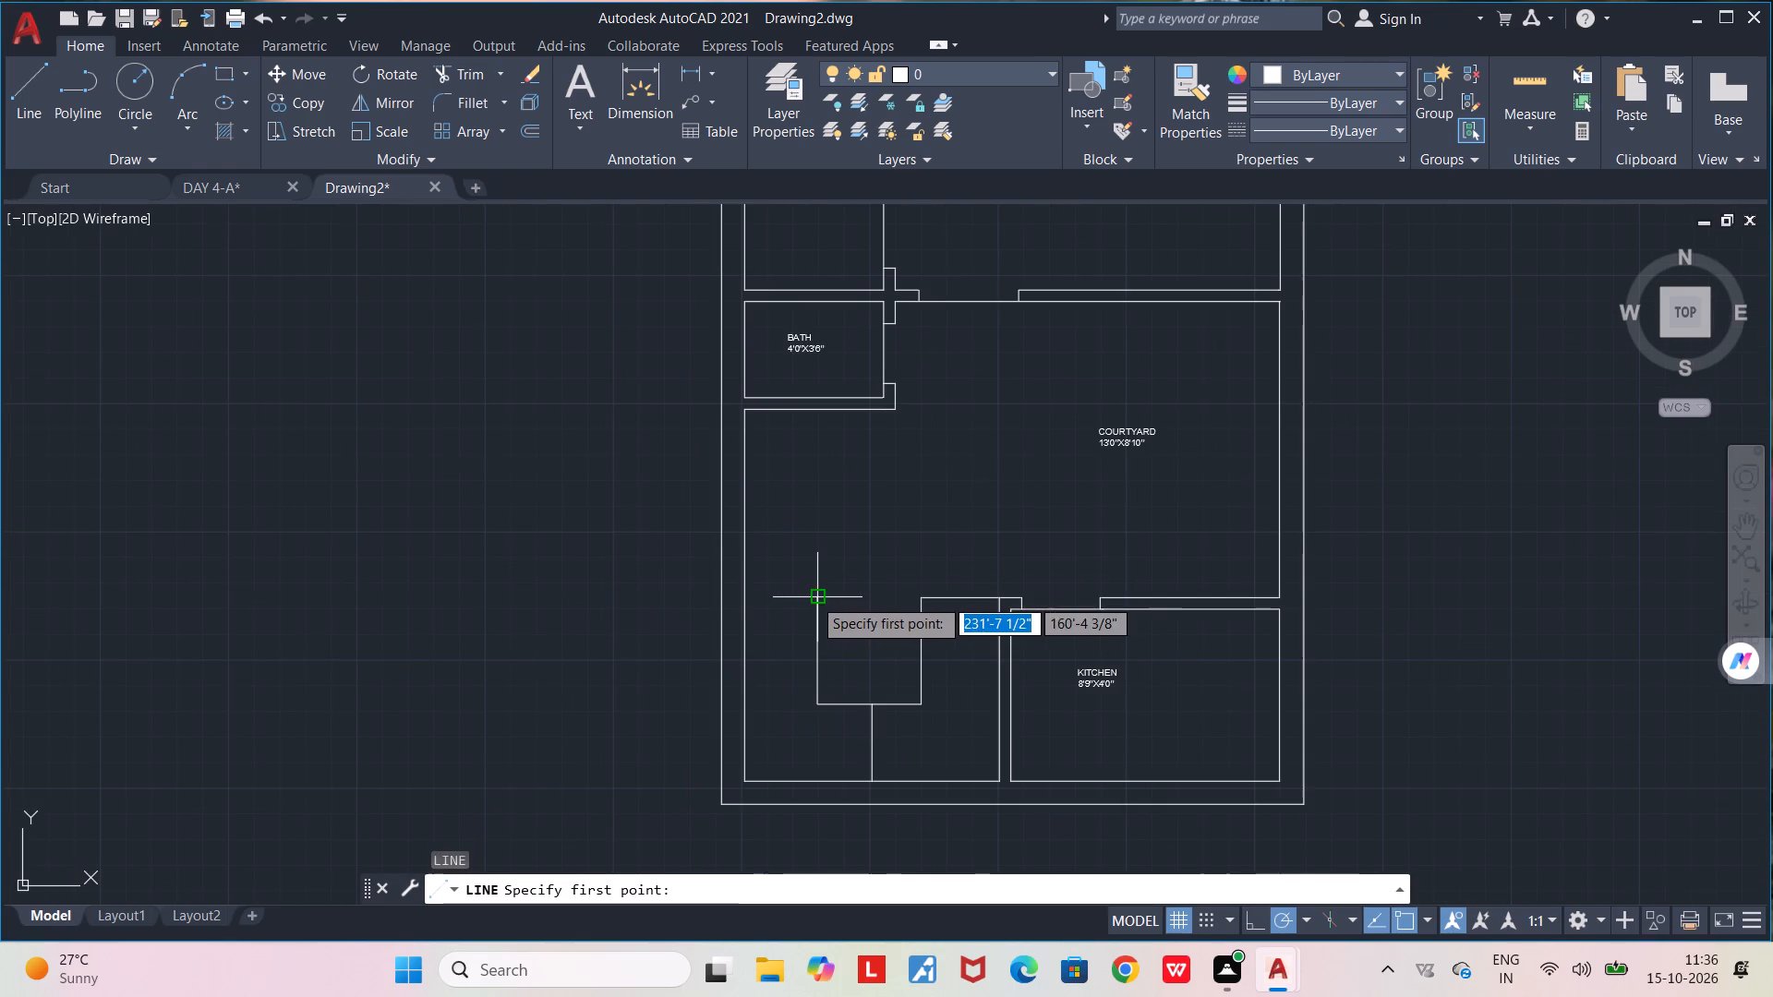
left_click(813, 597)
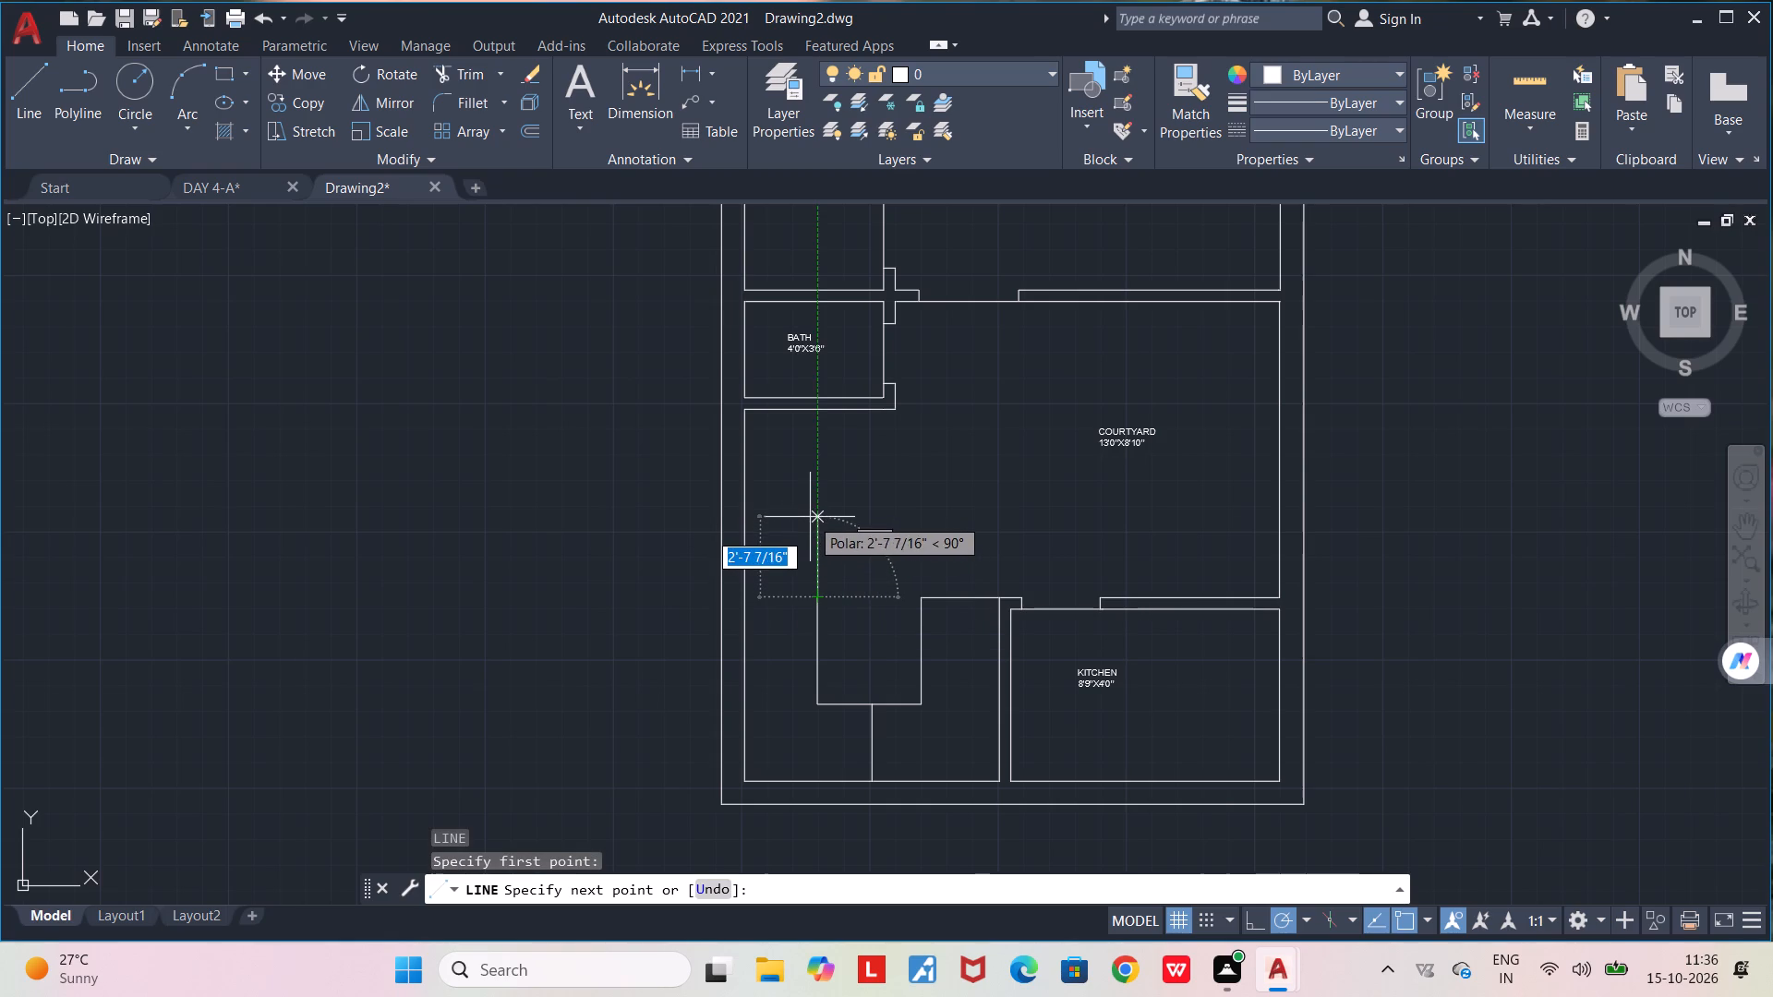
left_click(810, 517)
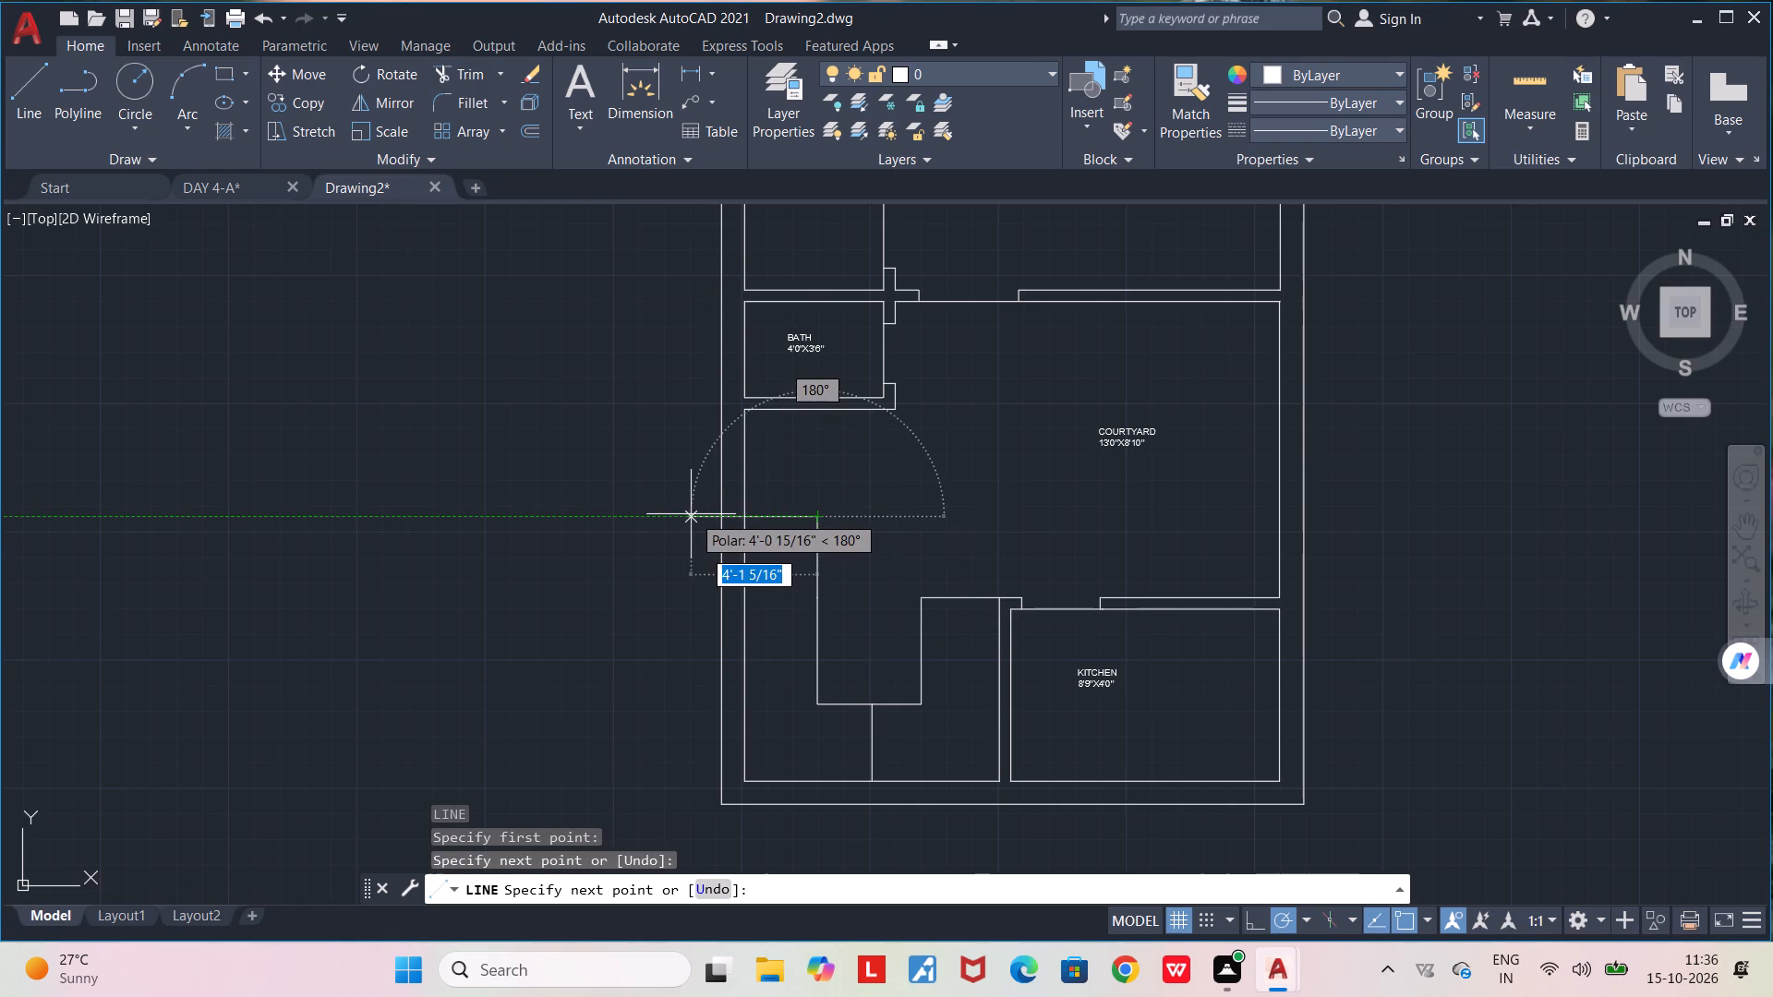
left_click(691, 514)
key("space")
Trim the new horizontal line between the side wall's two lines and outside it, ending it at the wall's inner face.
key("t")
key("r")
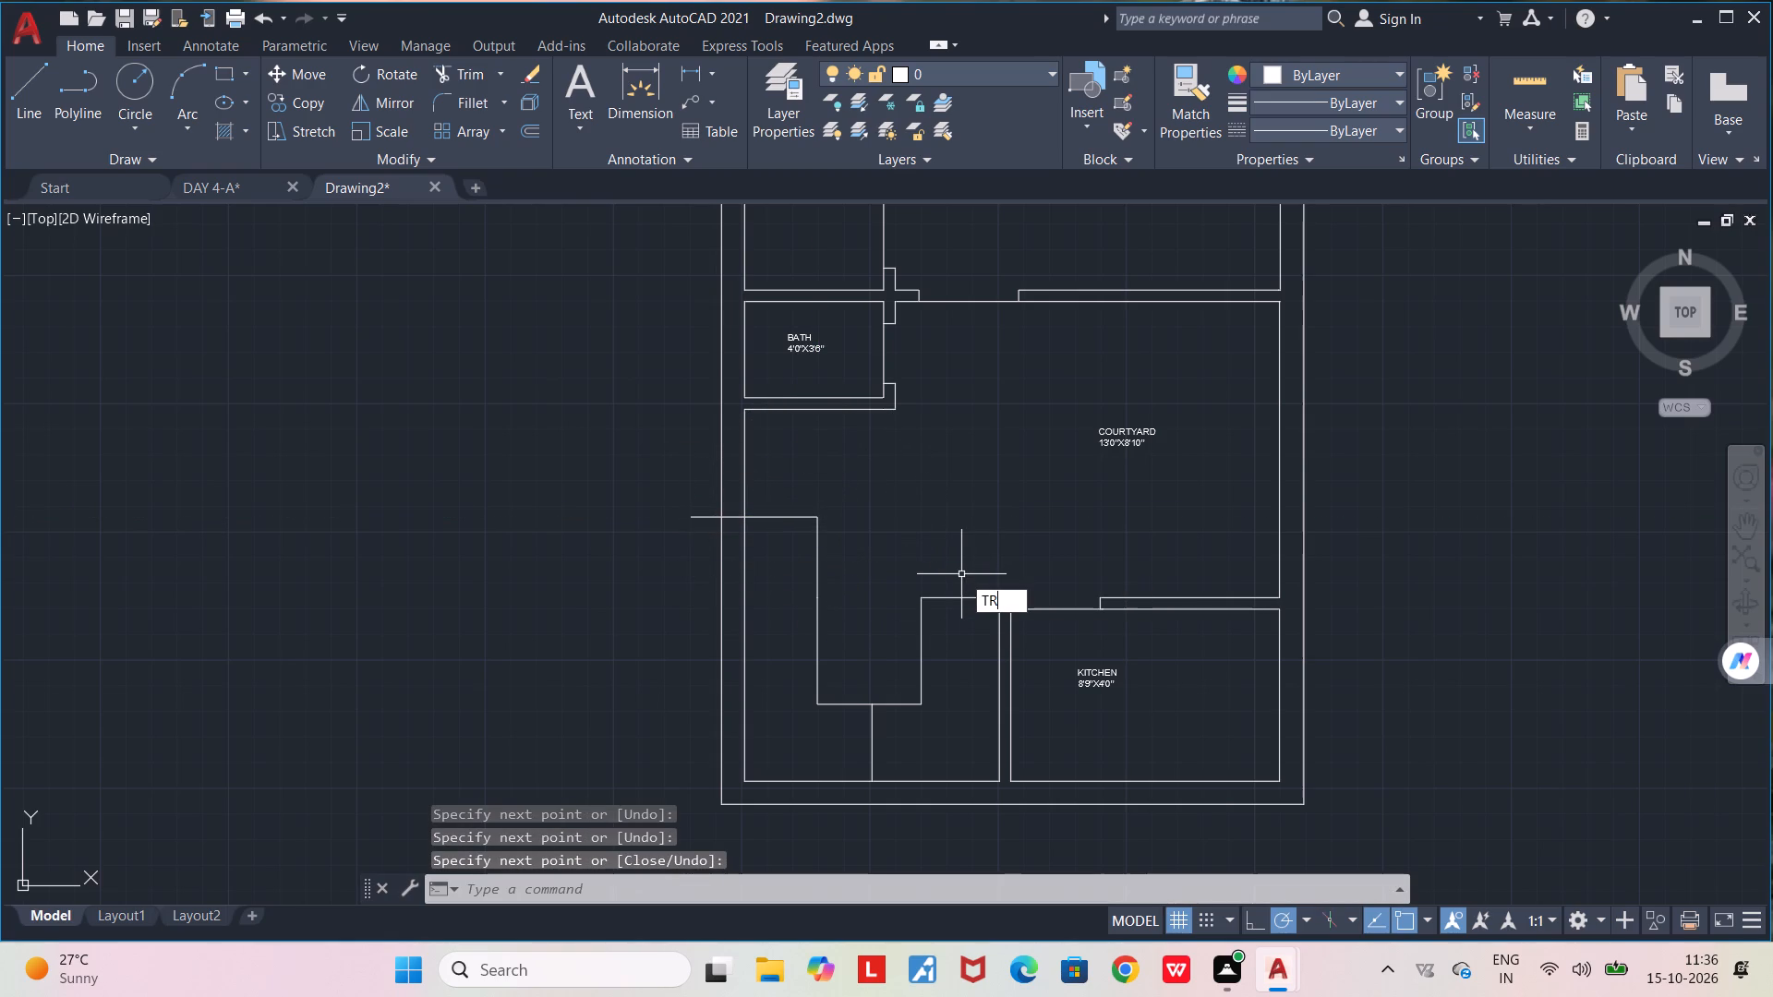
key("Return")
scroll(743, 529, "up", 3)
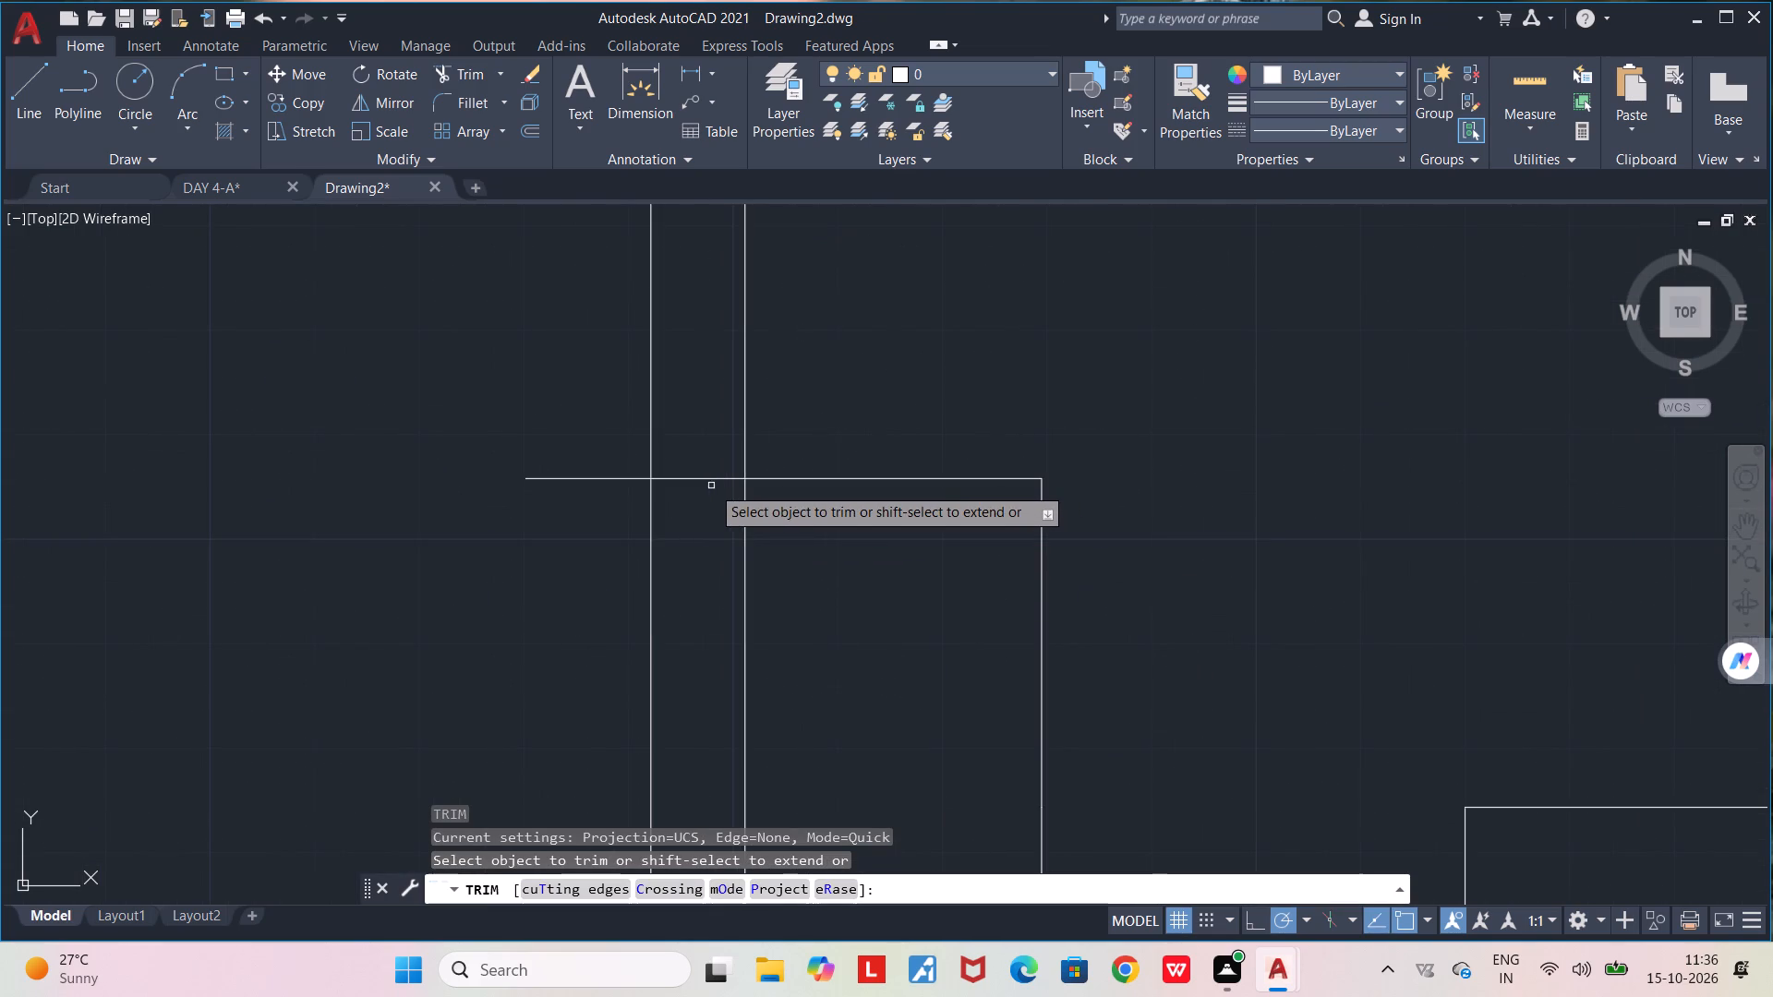
left_click_drag(702, 458, 706, 497)
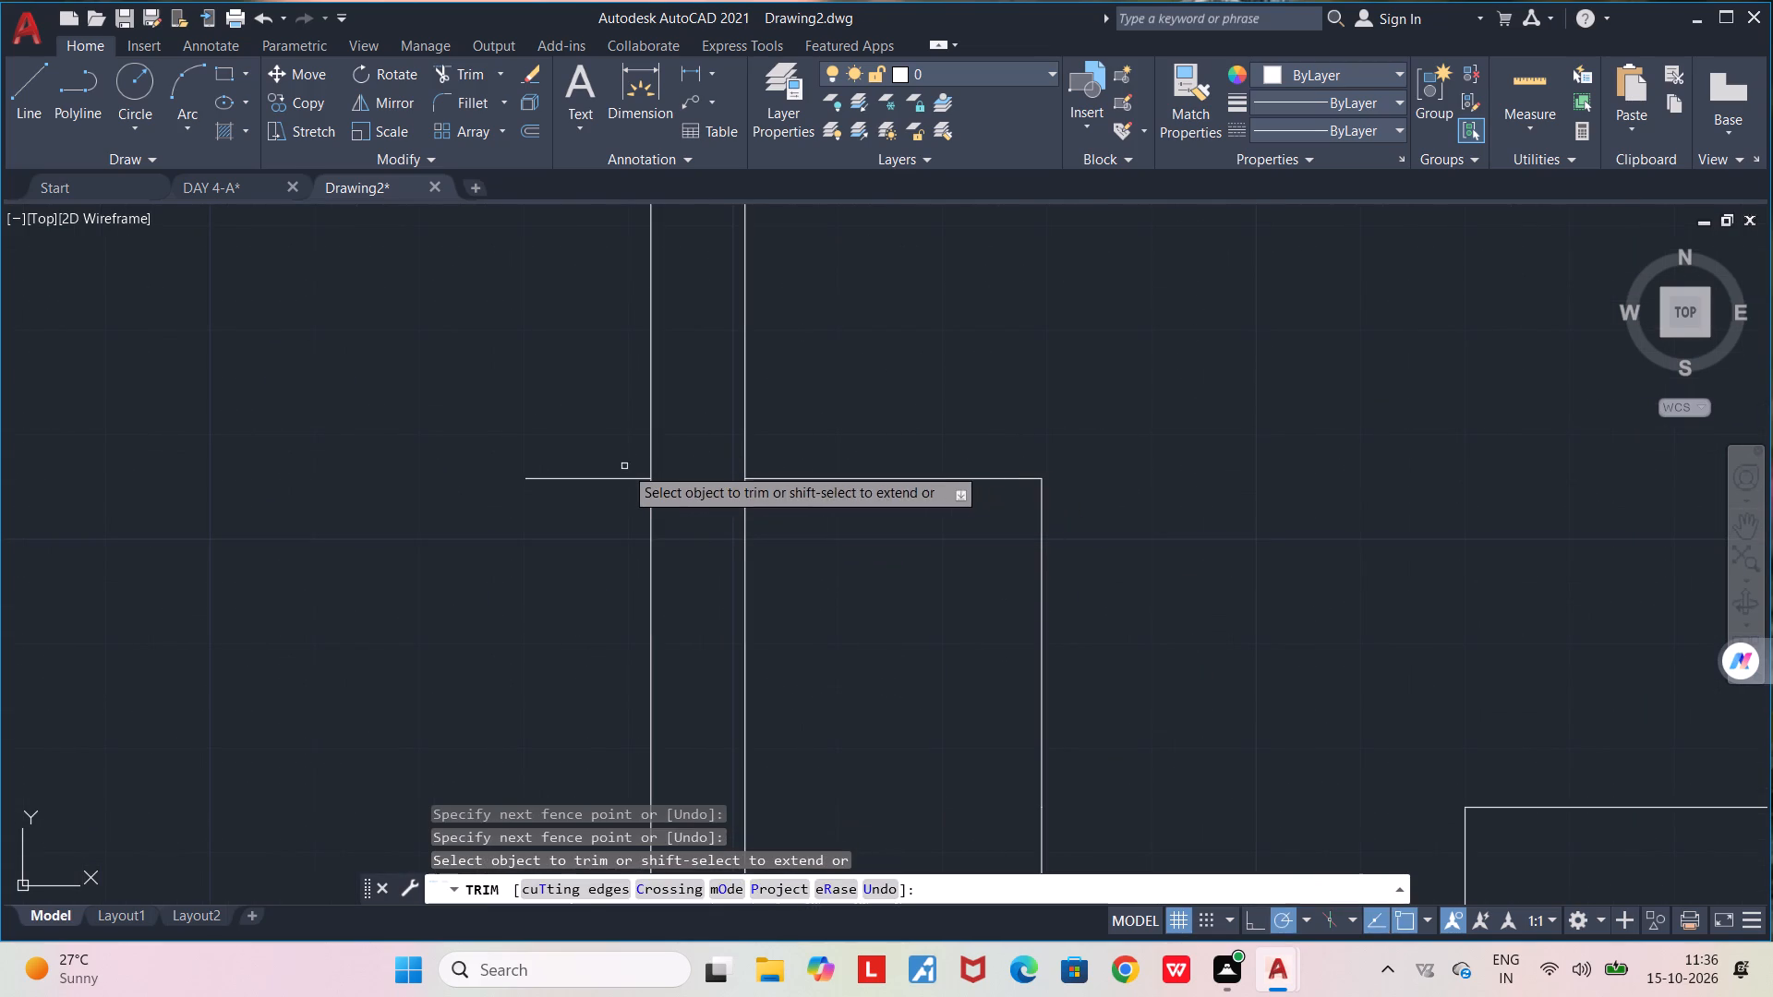
left_click_drag(610, 466, 603, 506)
scroll(604, 507, "down", 3)
scroll(714, 551, "up", 2)
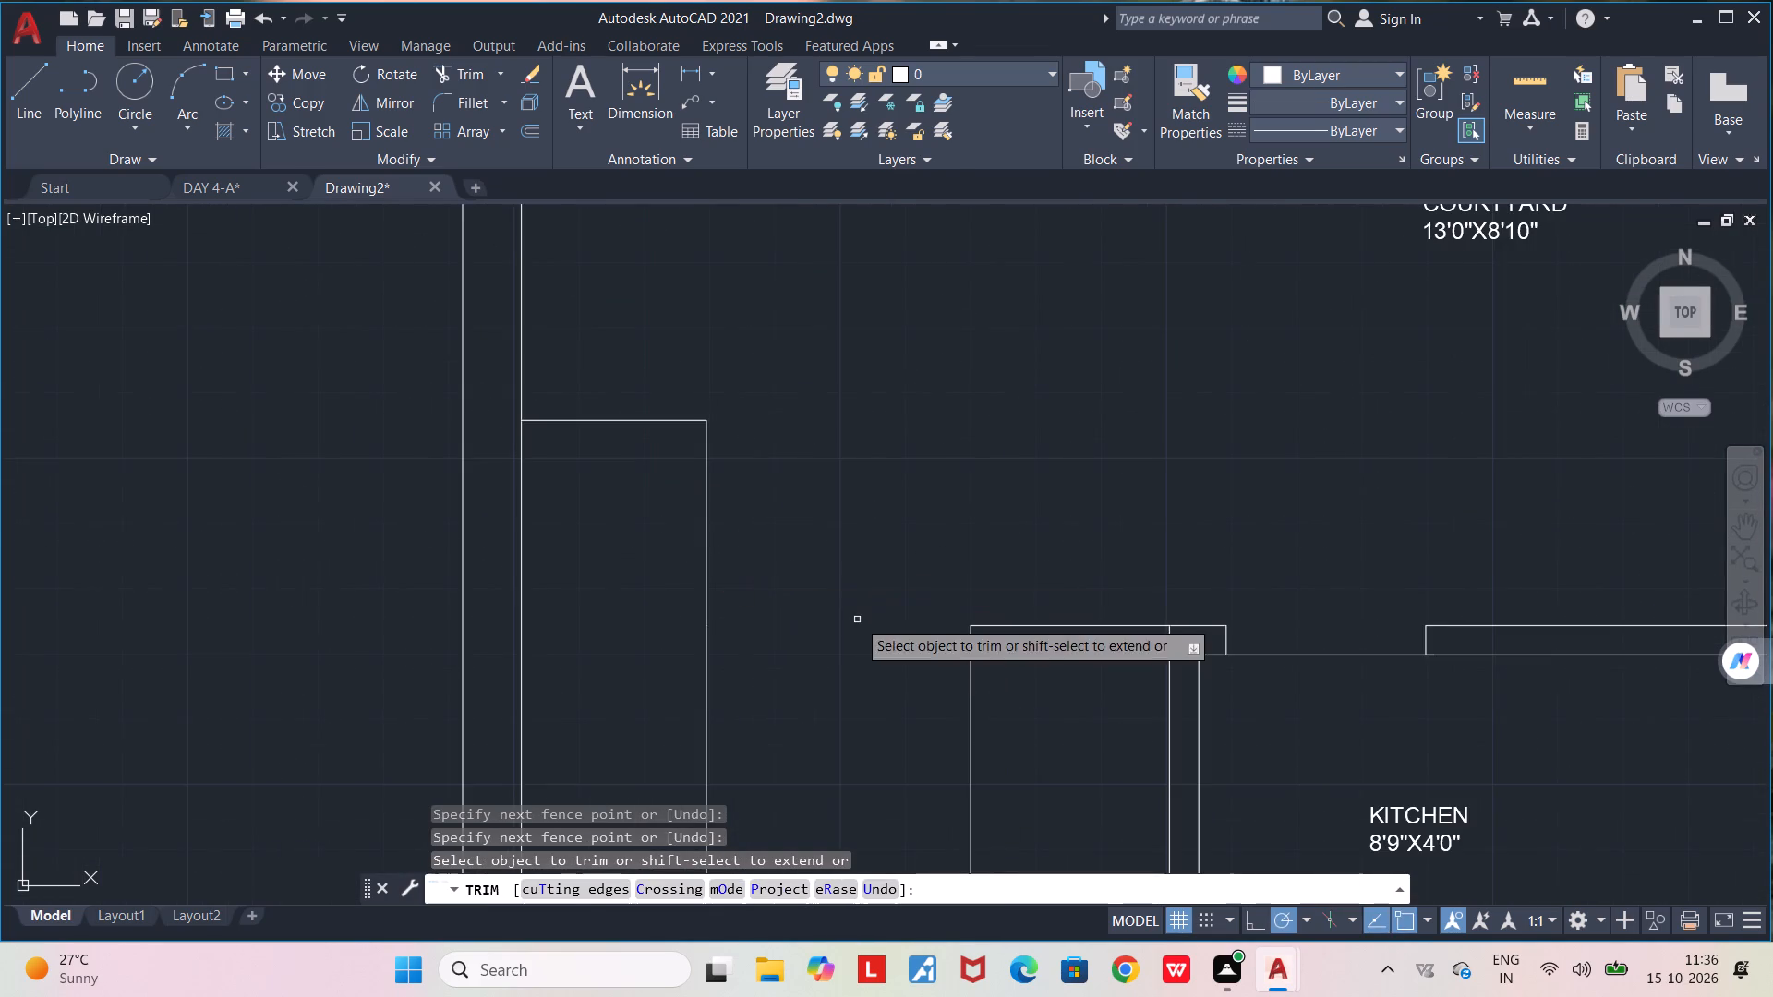
Trim away the short vertical line between the bottom wall and the lowest horizontal edge of the stepped outline.
middle_click_drag(847, 613, 880, 464)
scroll(880, 464, "down", 2)
left_click(880, 612)
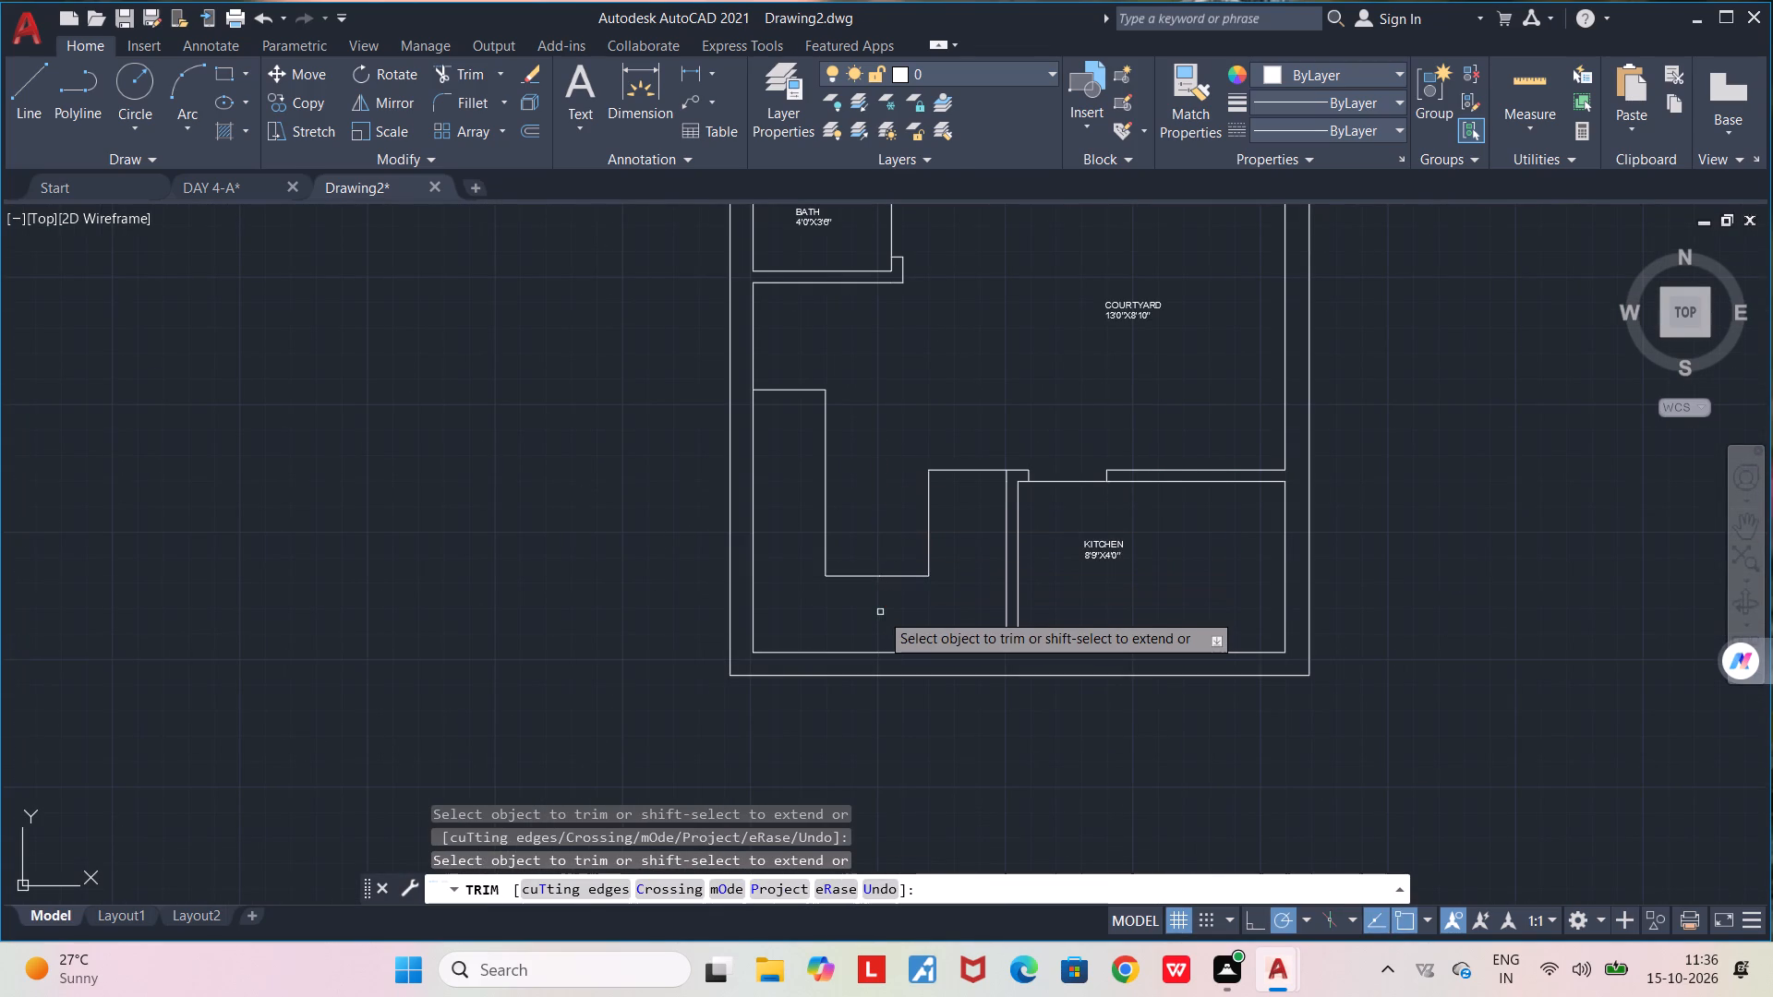
middle_click_drag(896, 631, 888, 762)
middle_click_drag(919, 526, 910, 599)
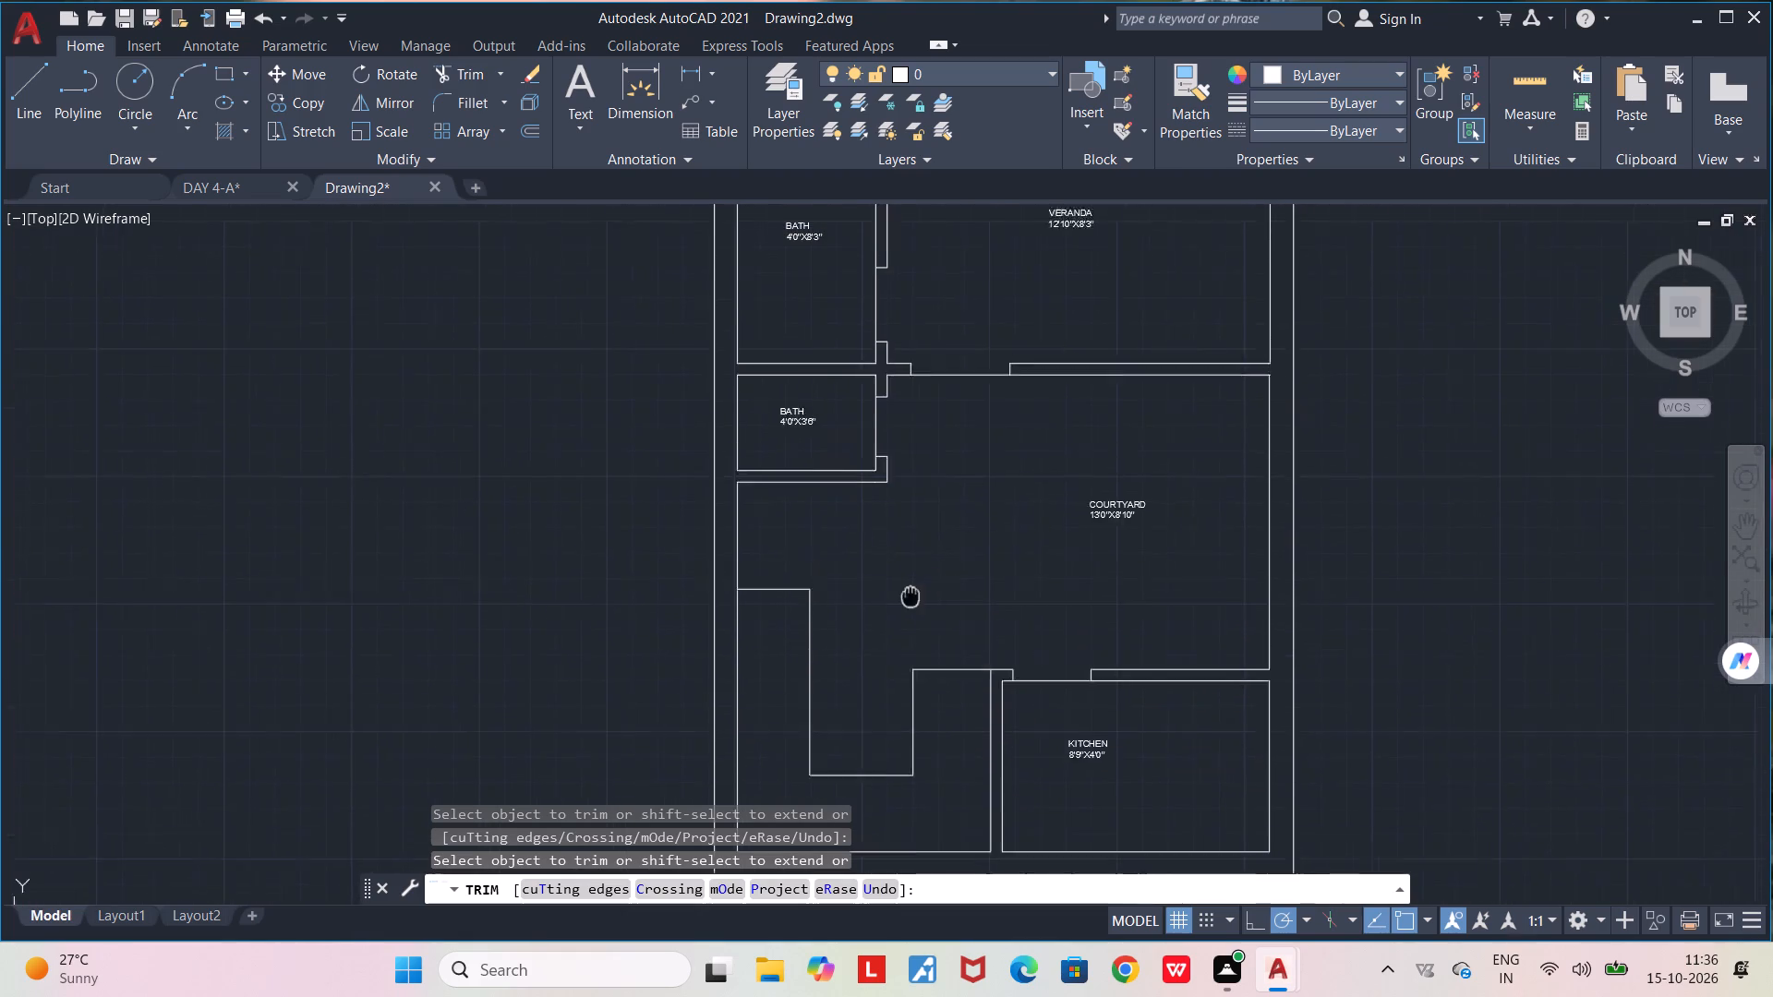
middle_click_drag(910, 599, 905, 625)
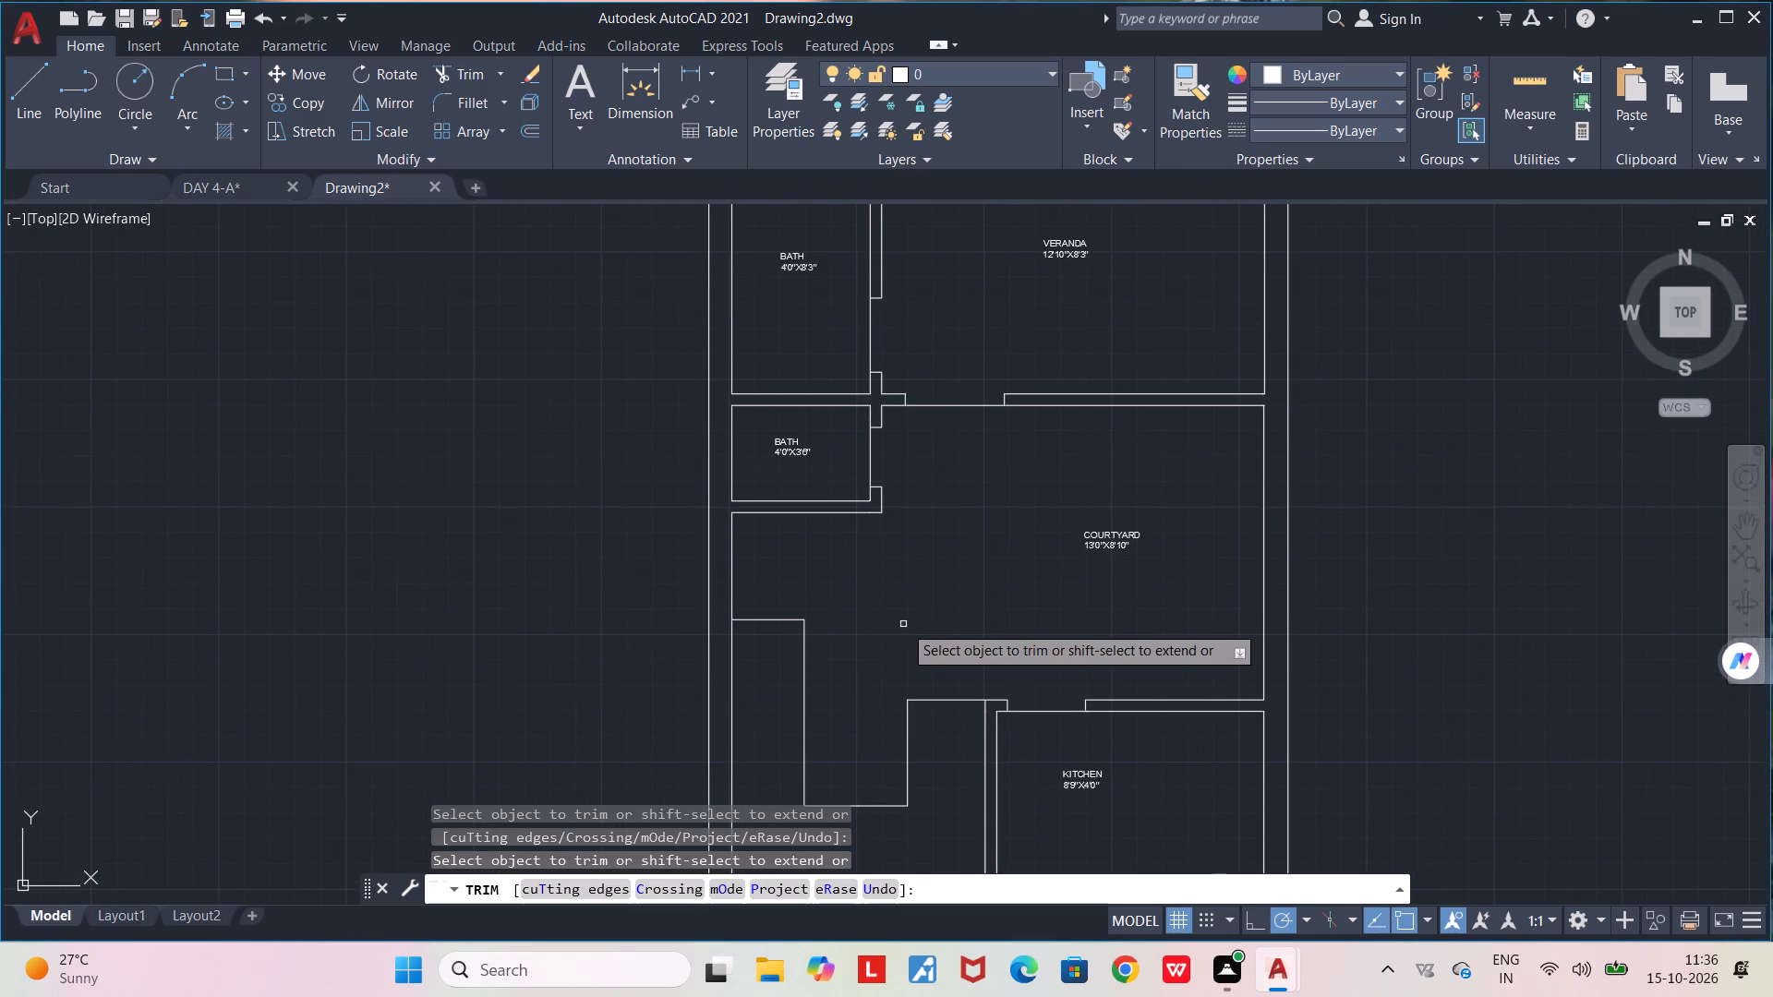
key("space")
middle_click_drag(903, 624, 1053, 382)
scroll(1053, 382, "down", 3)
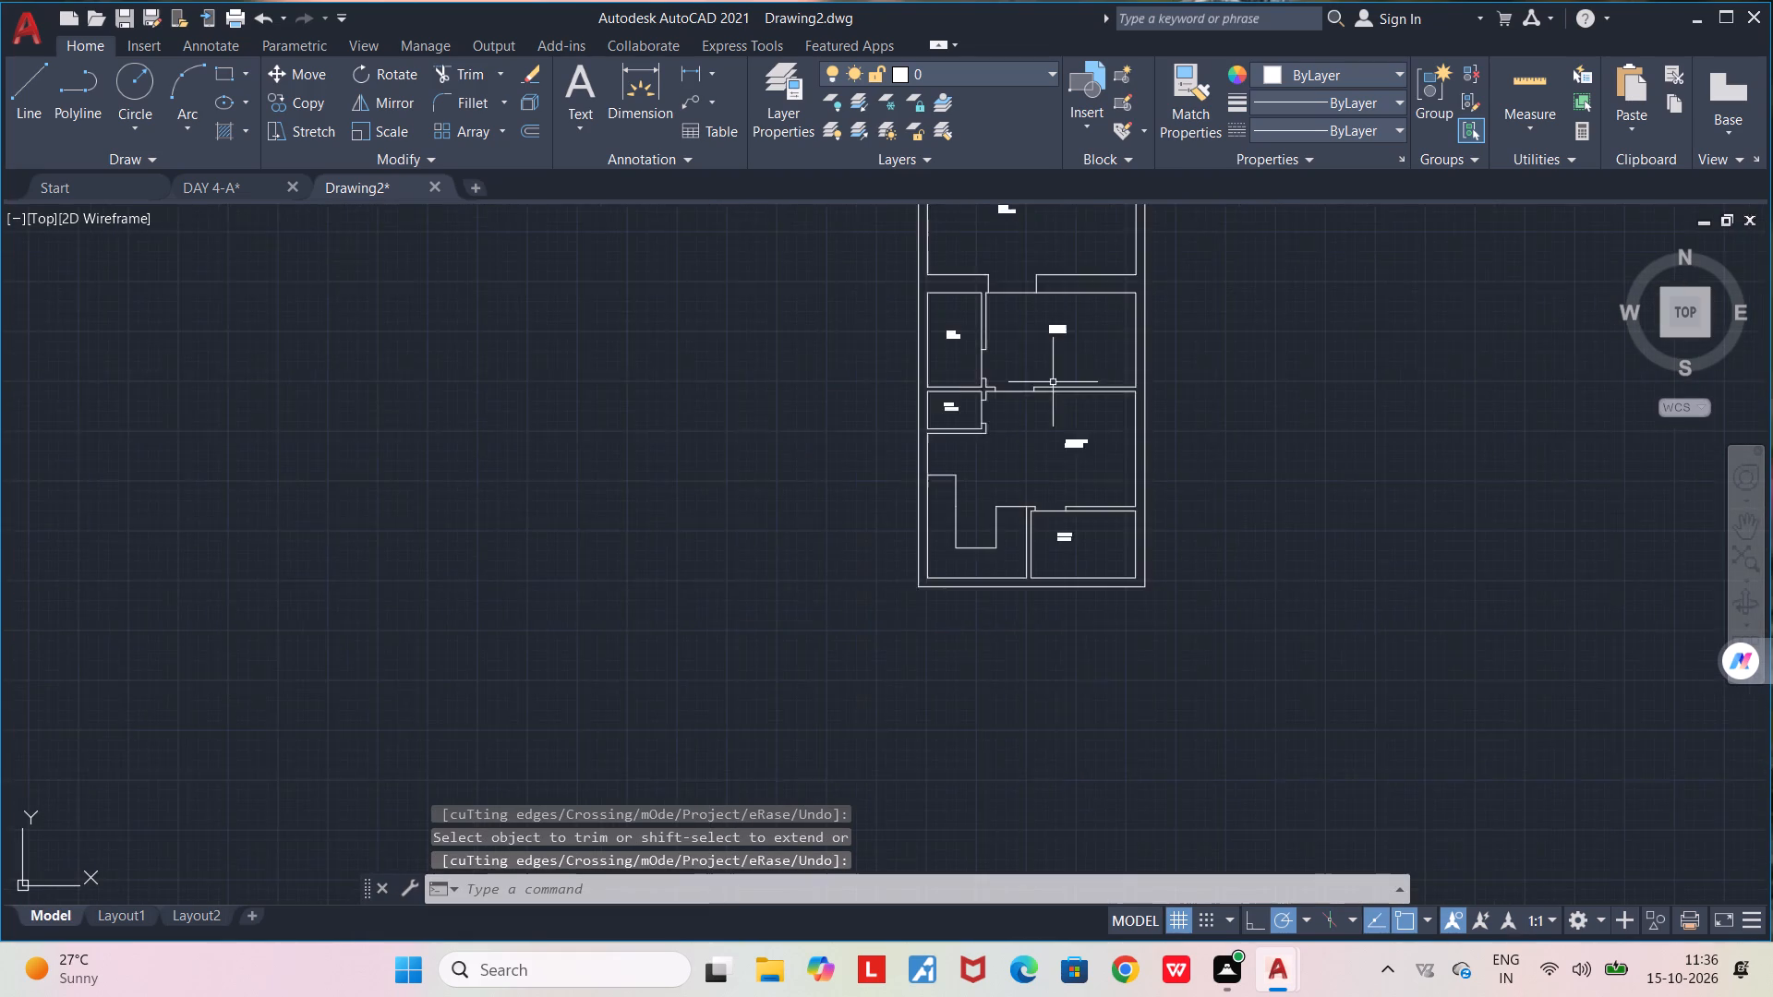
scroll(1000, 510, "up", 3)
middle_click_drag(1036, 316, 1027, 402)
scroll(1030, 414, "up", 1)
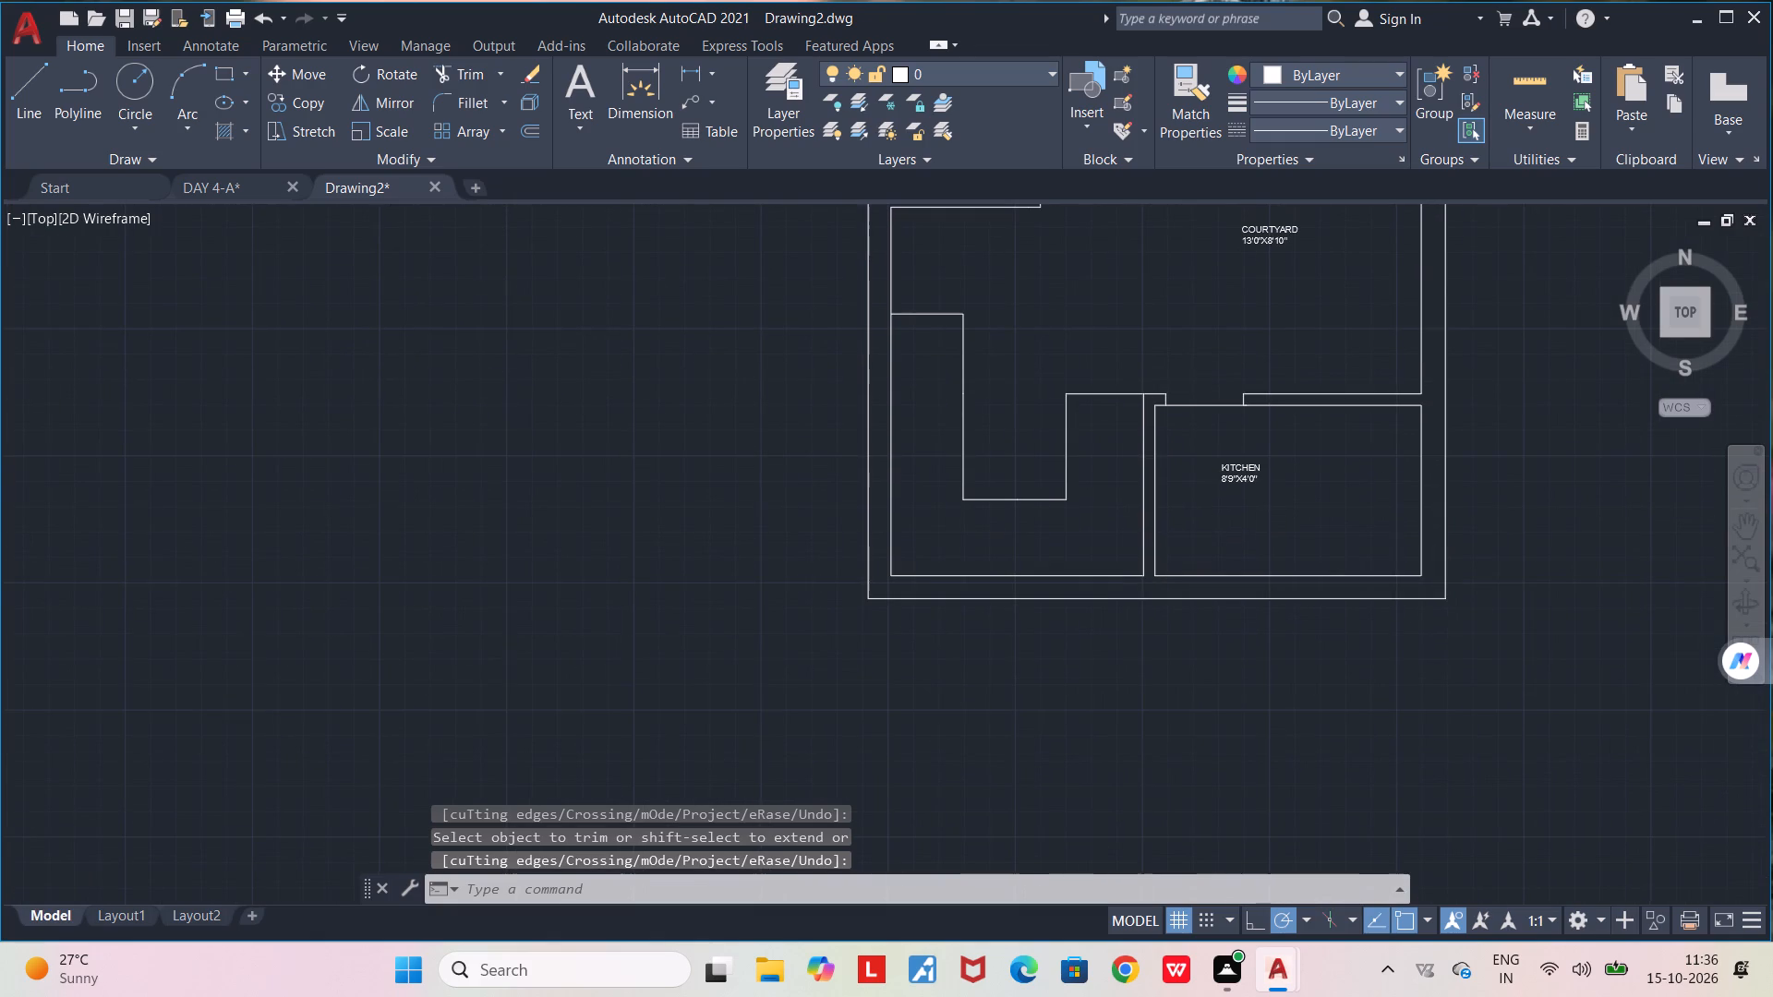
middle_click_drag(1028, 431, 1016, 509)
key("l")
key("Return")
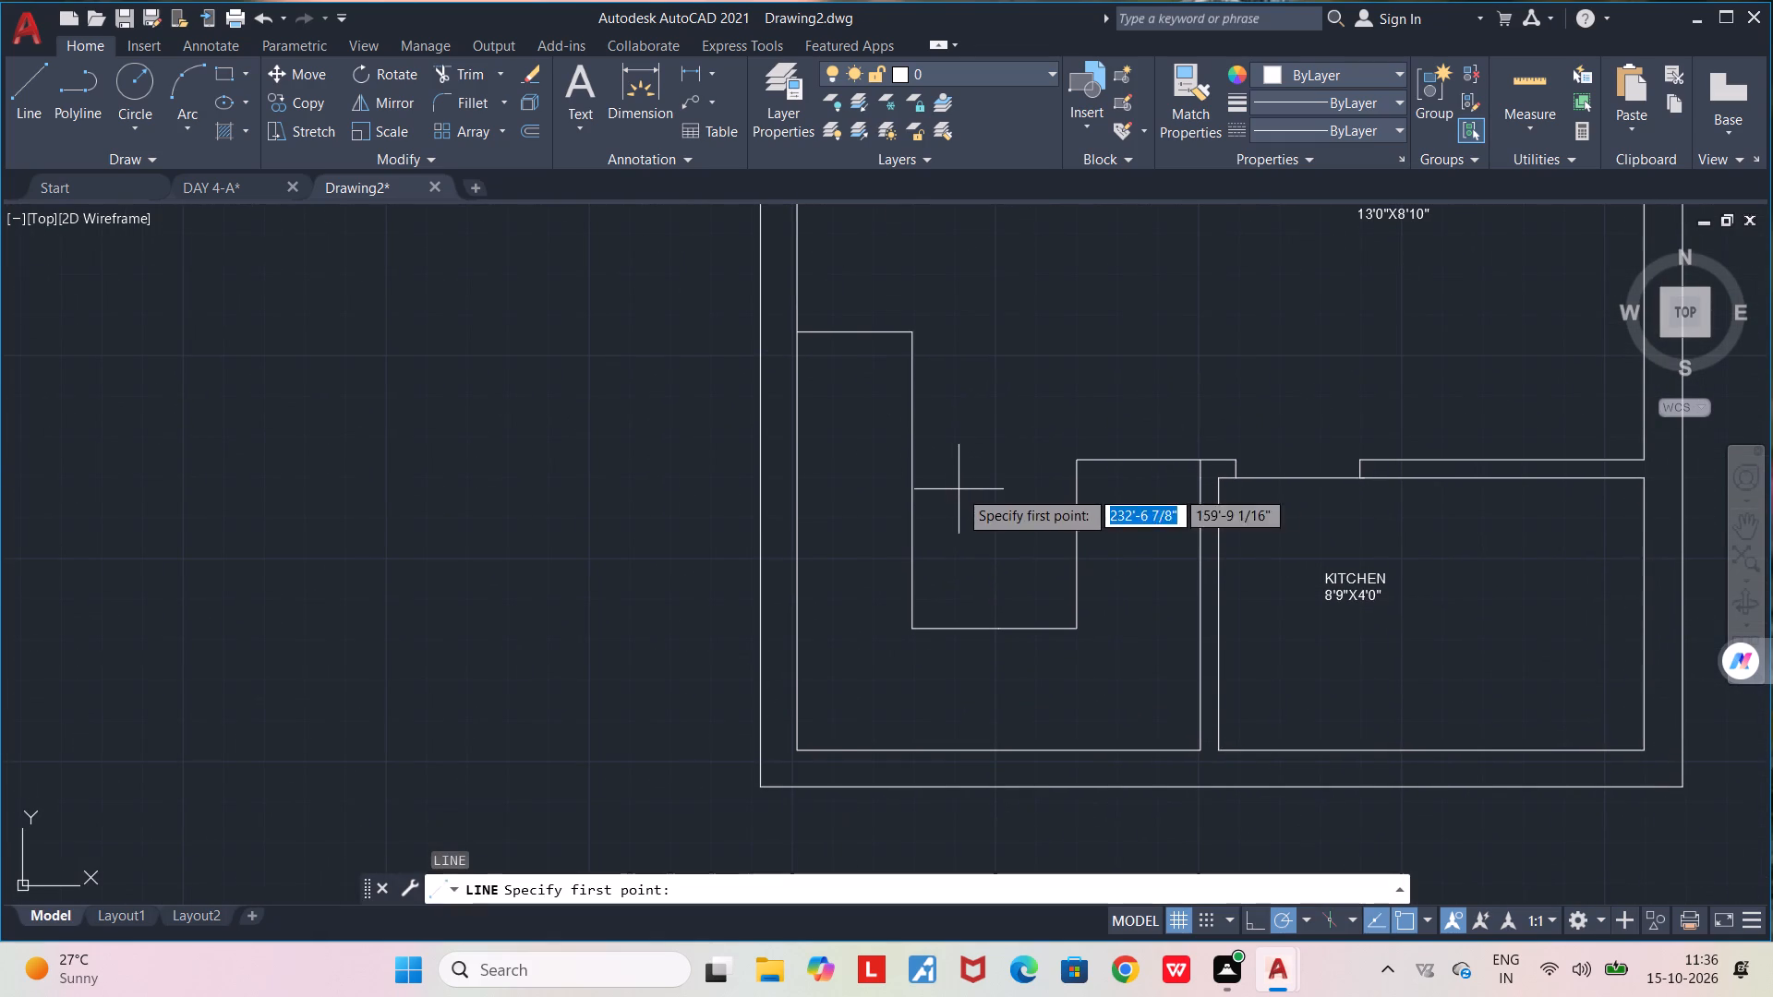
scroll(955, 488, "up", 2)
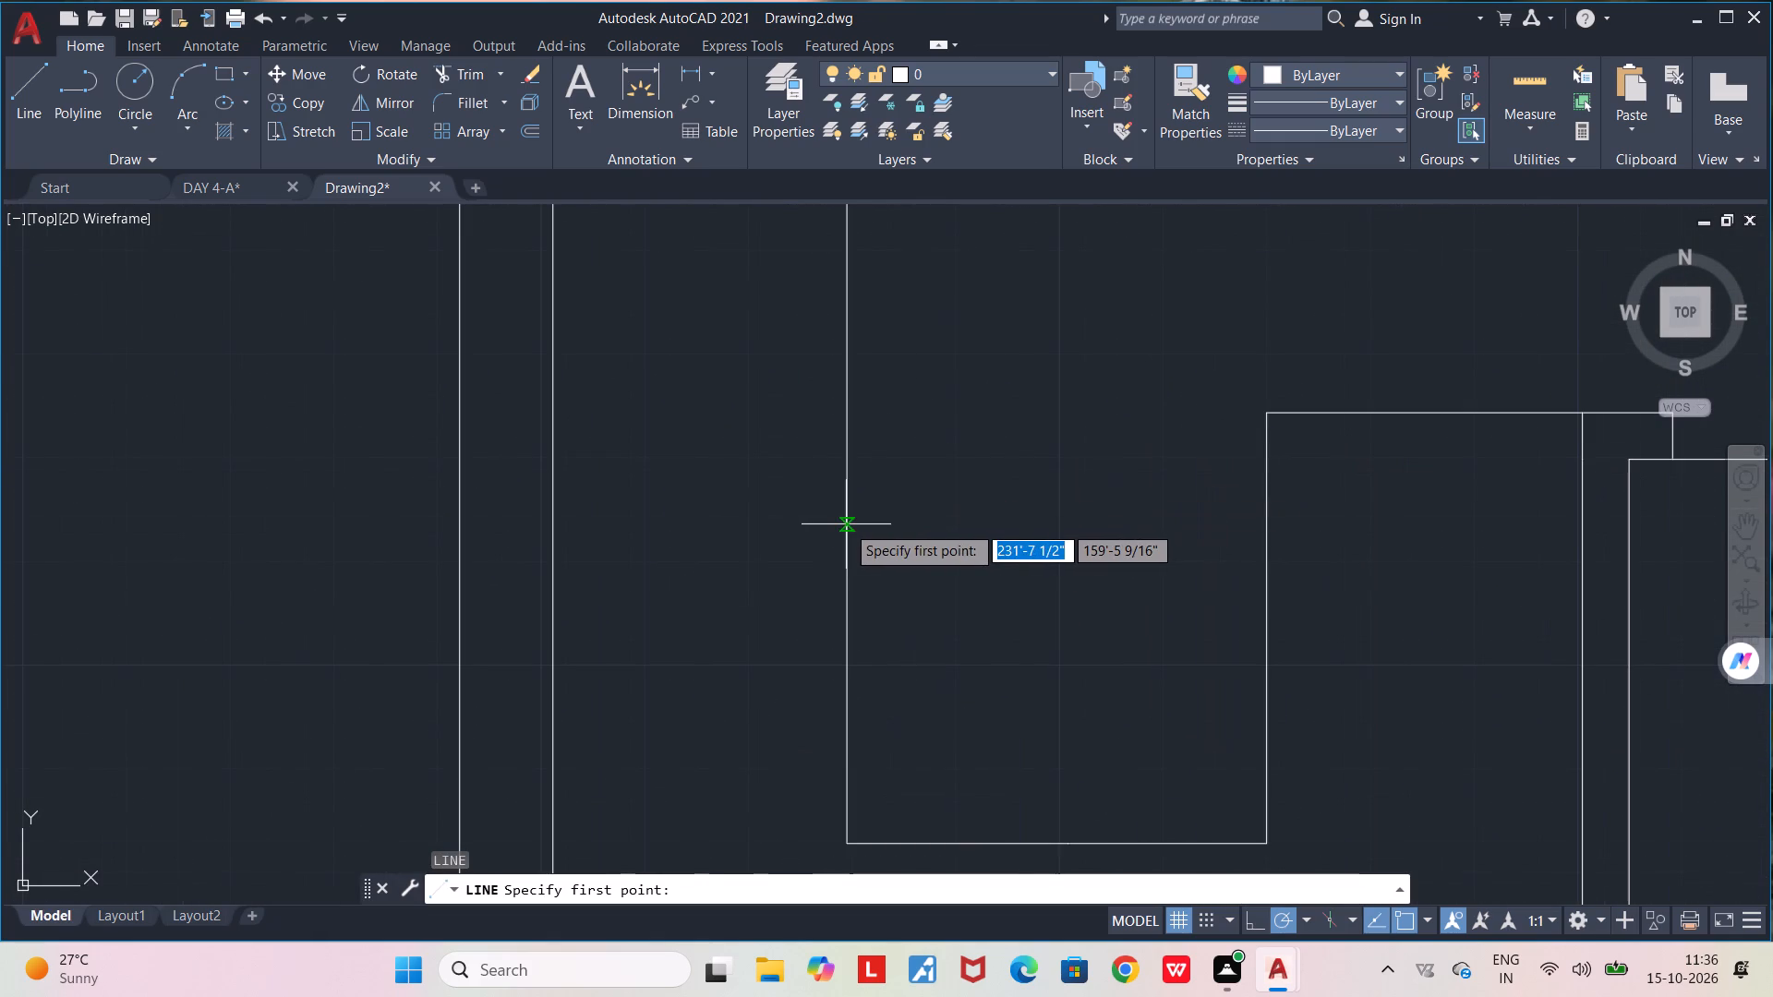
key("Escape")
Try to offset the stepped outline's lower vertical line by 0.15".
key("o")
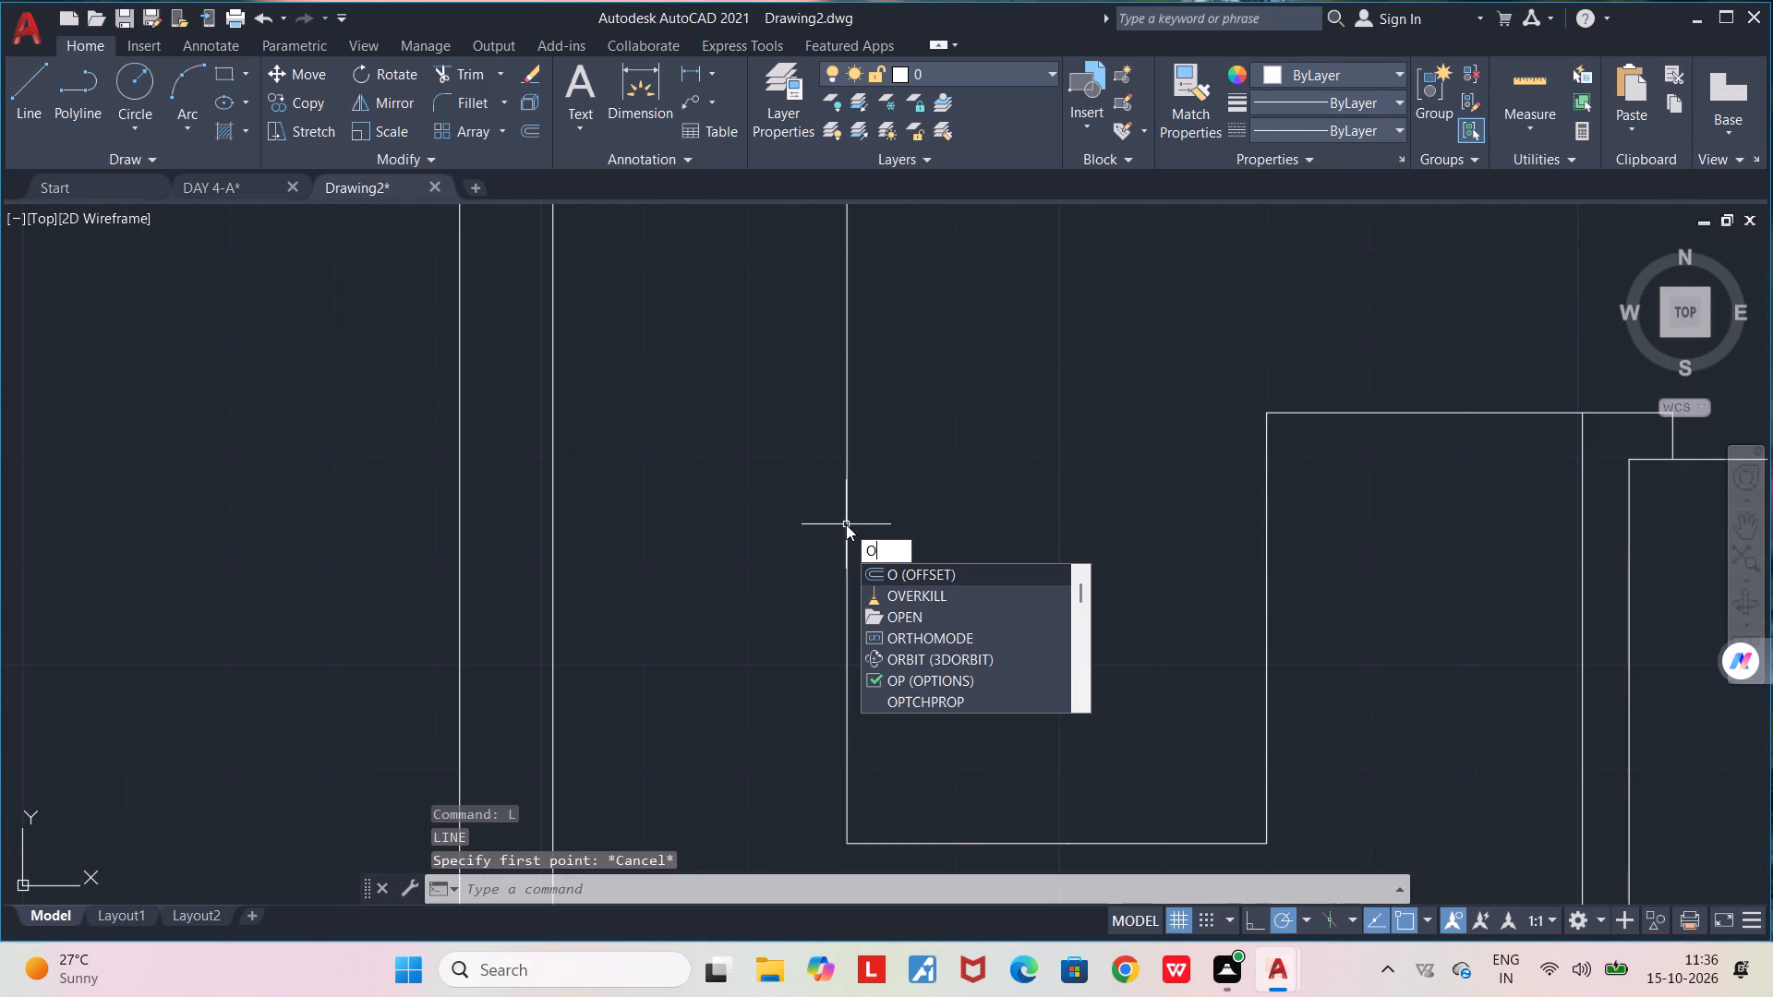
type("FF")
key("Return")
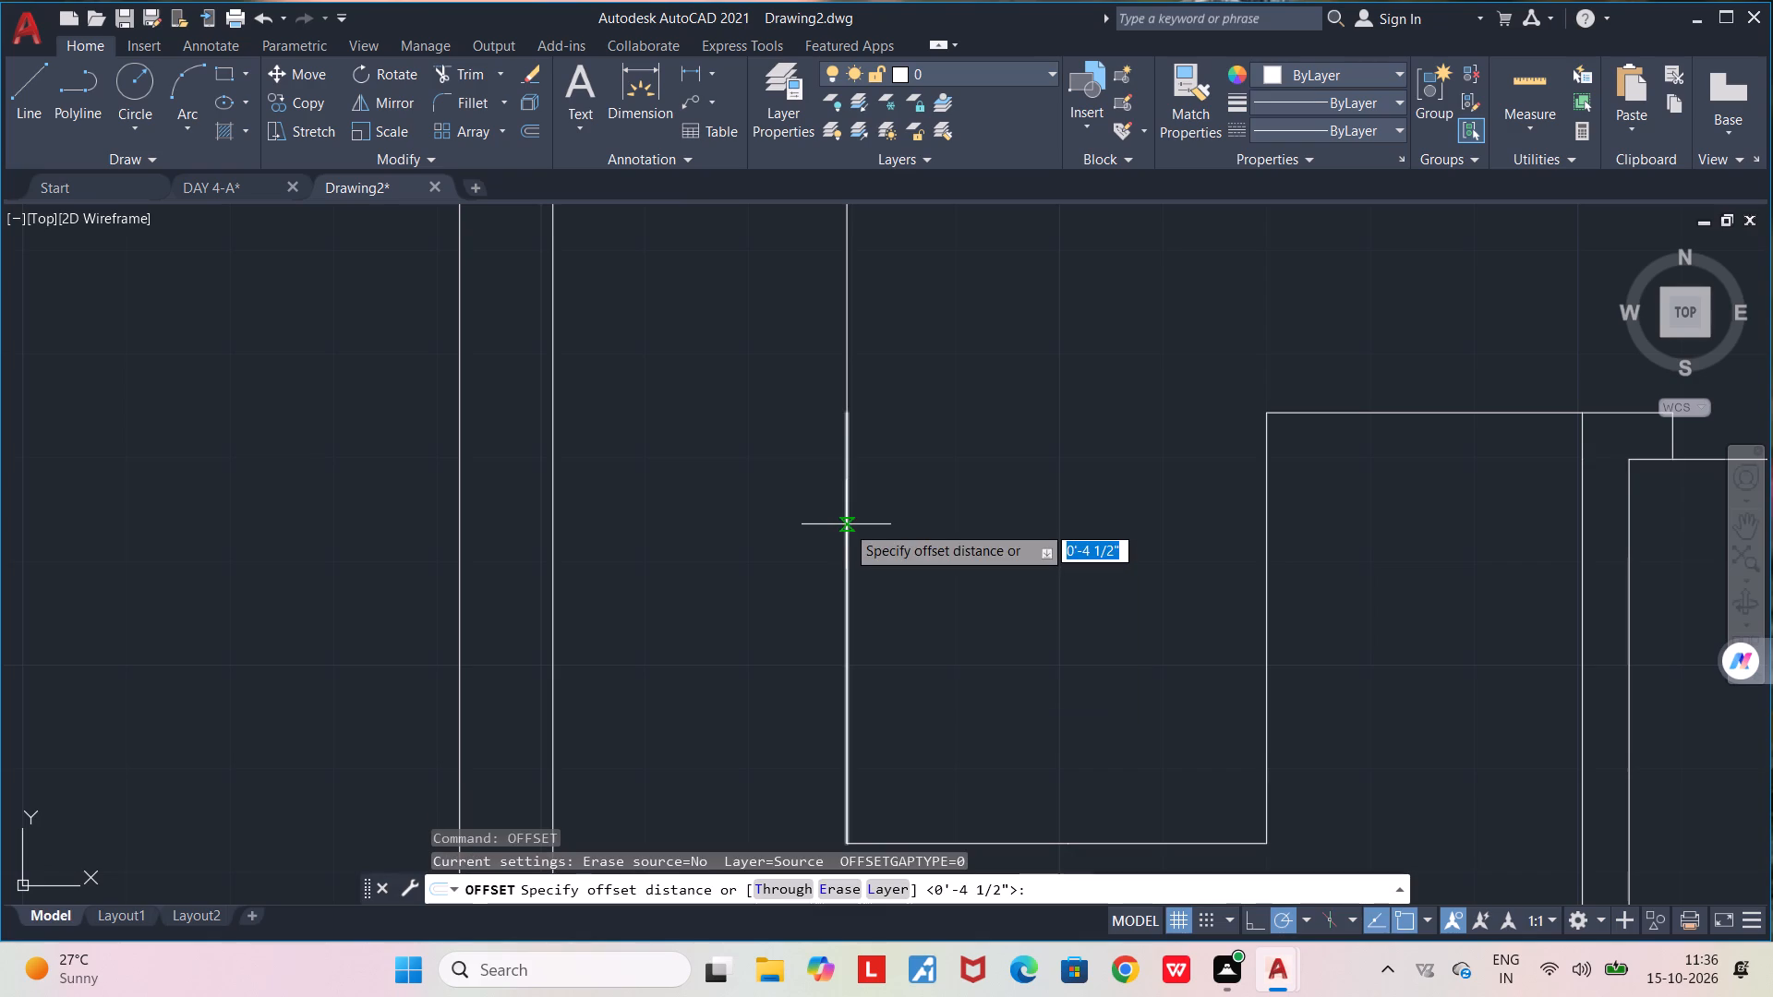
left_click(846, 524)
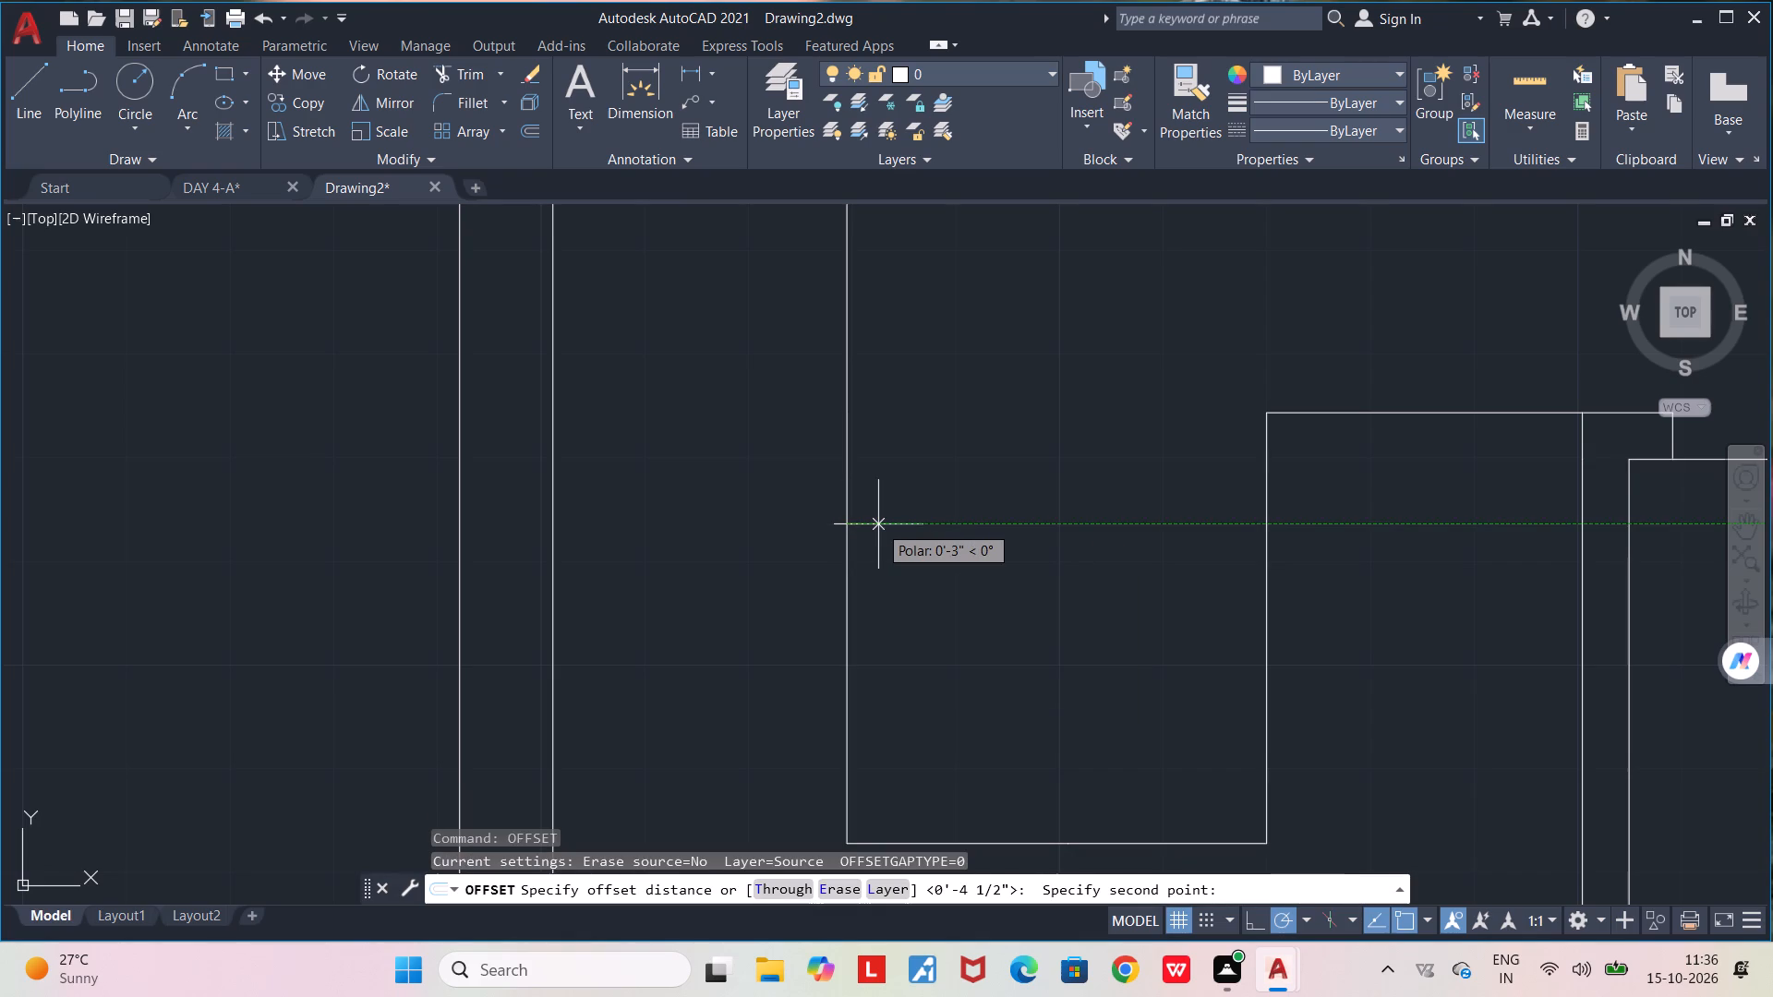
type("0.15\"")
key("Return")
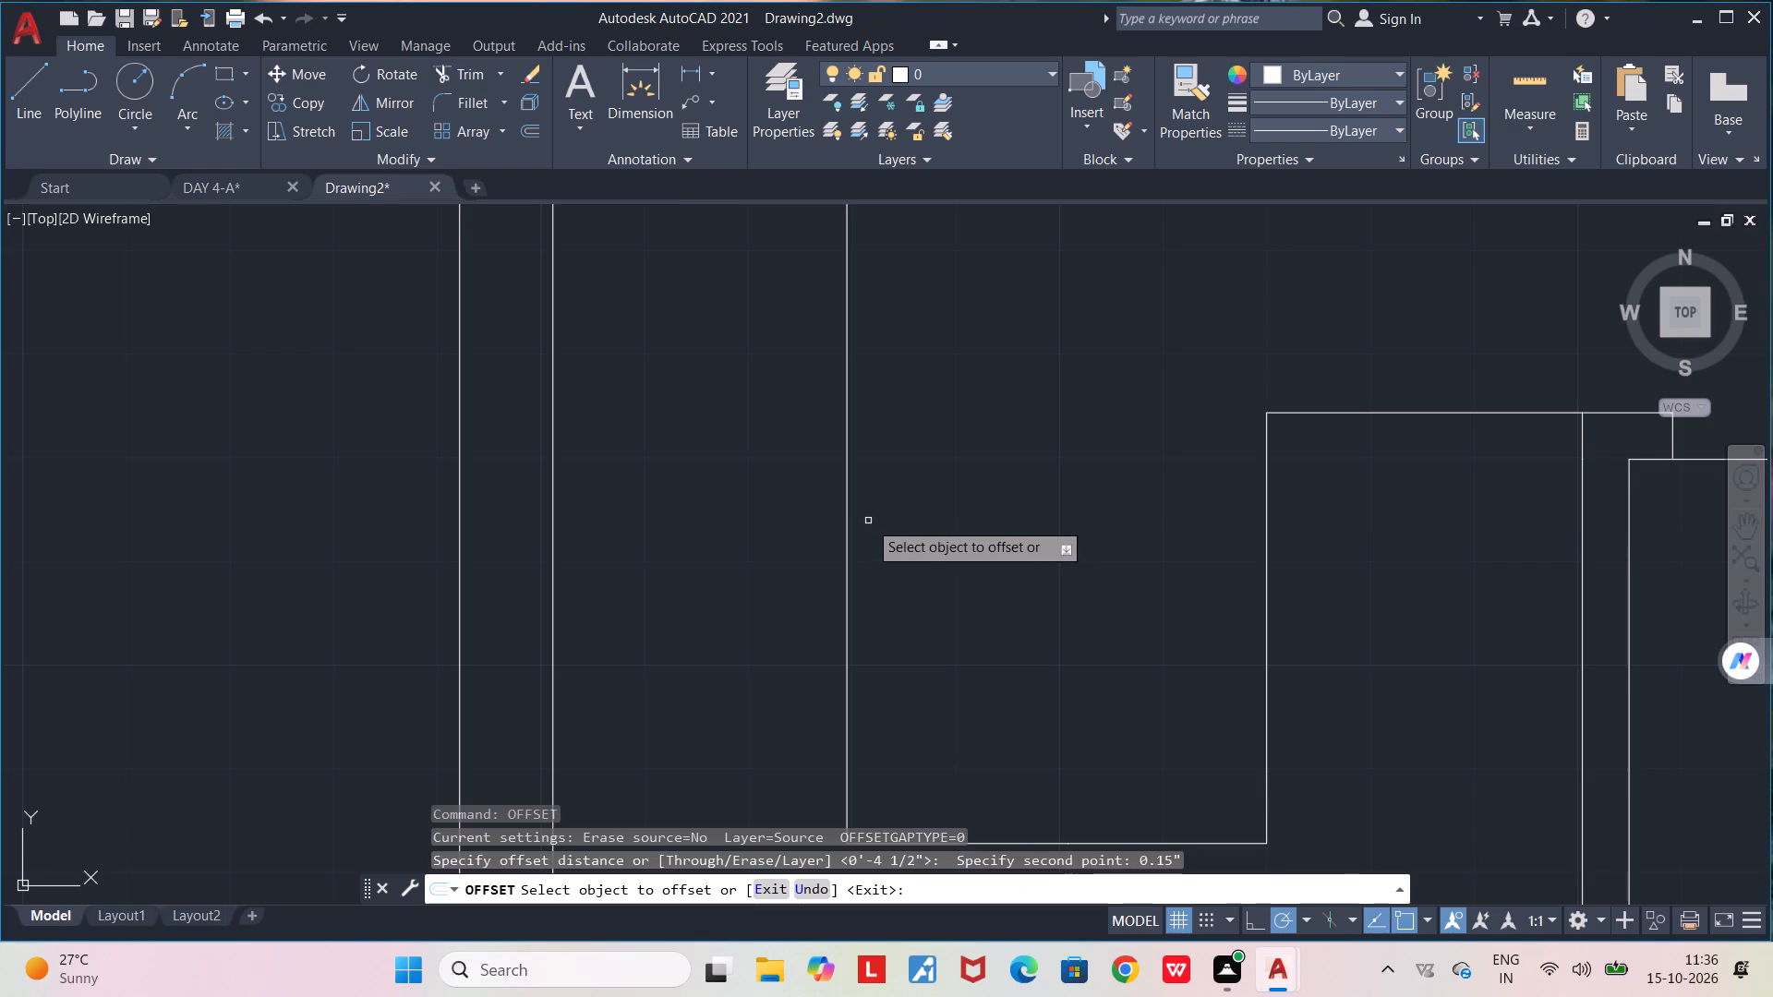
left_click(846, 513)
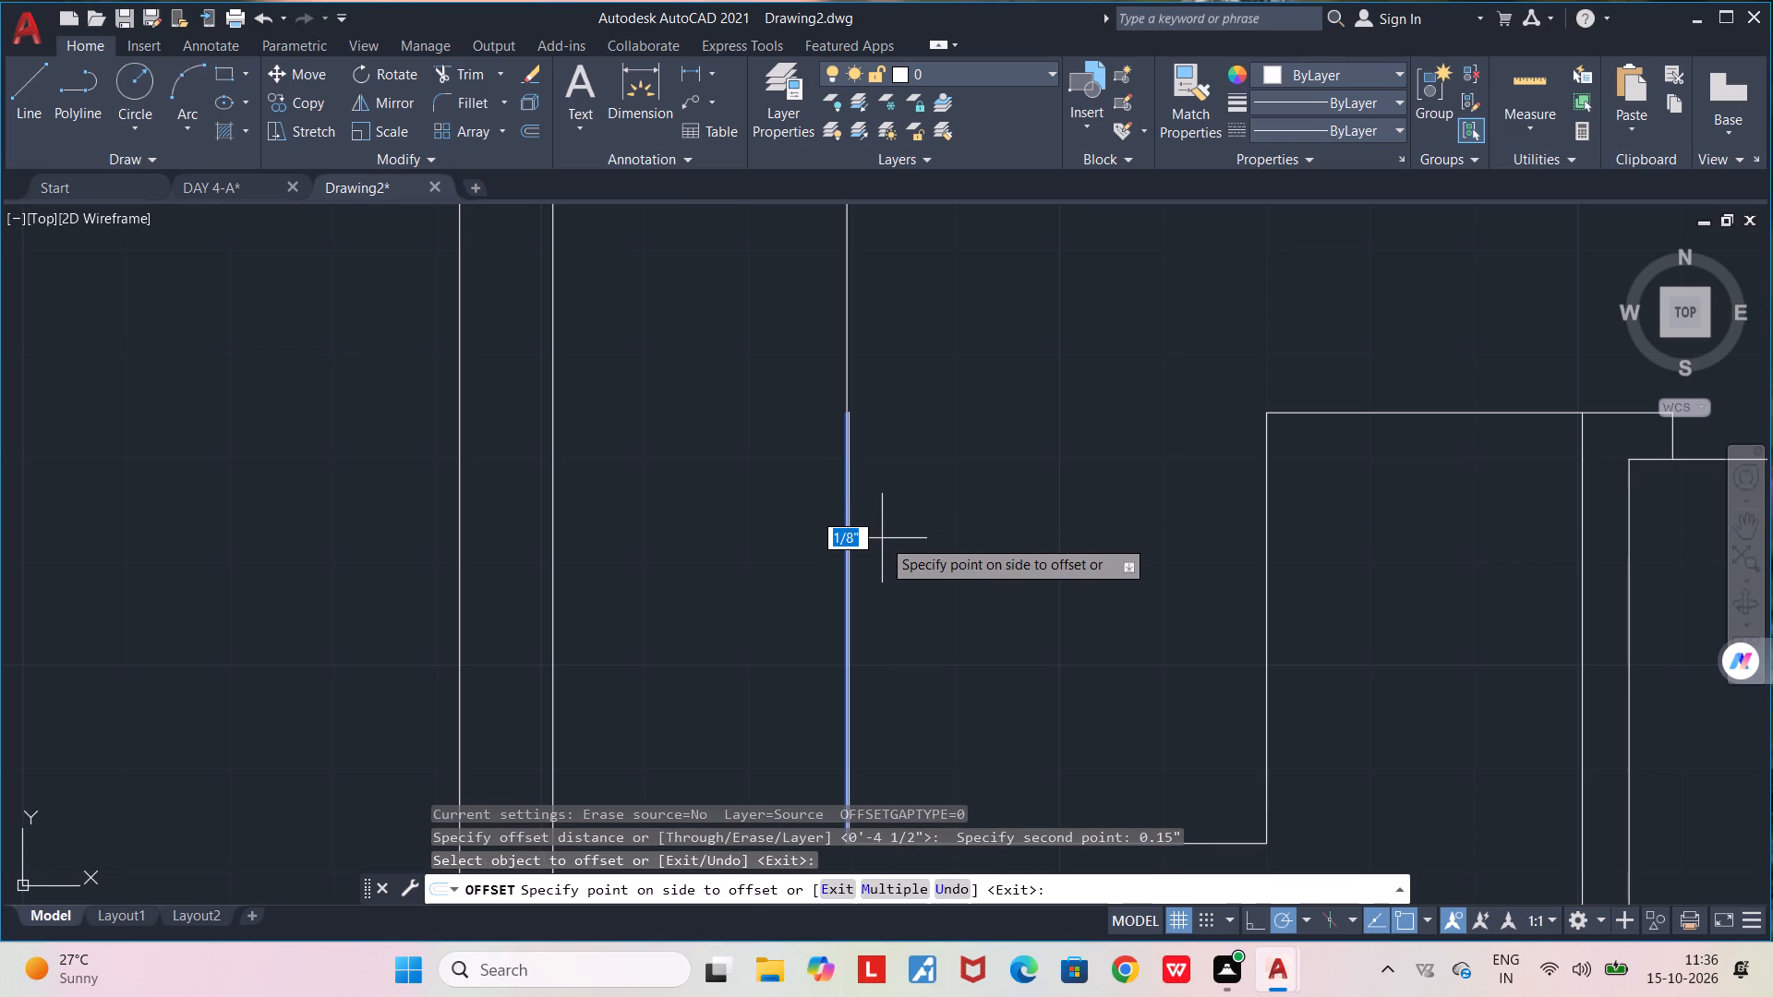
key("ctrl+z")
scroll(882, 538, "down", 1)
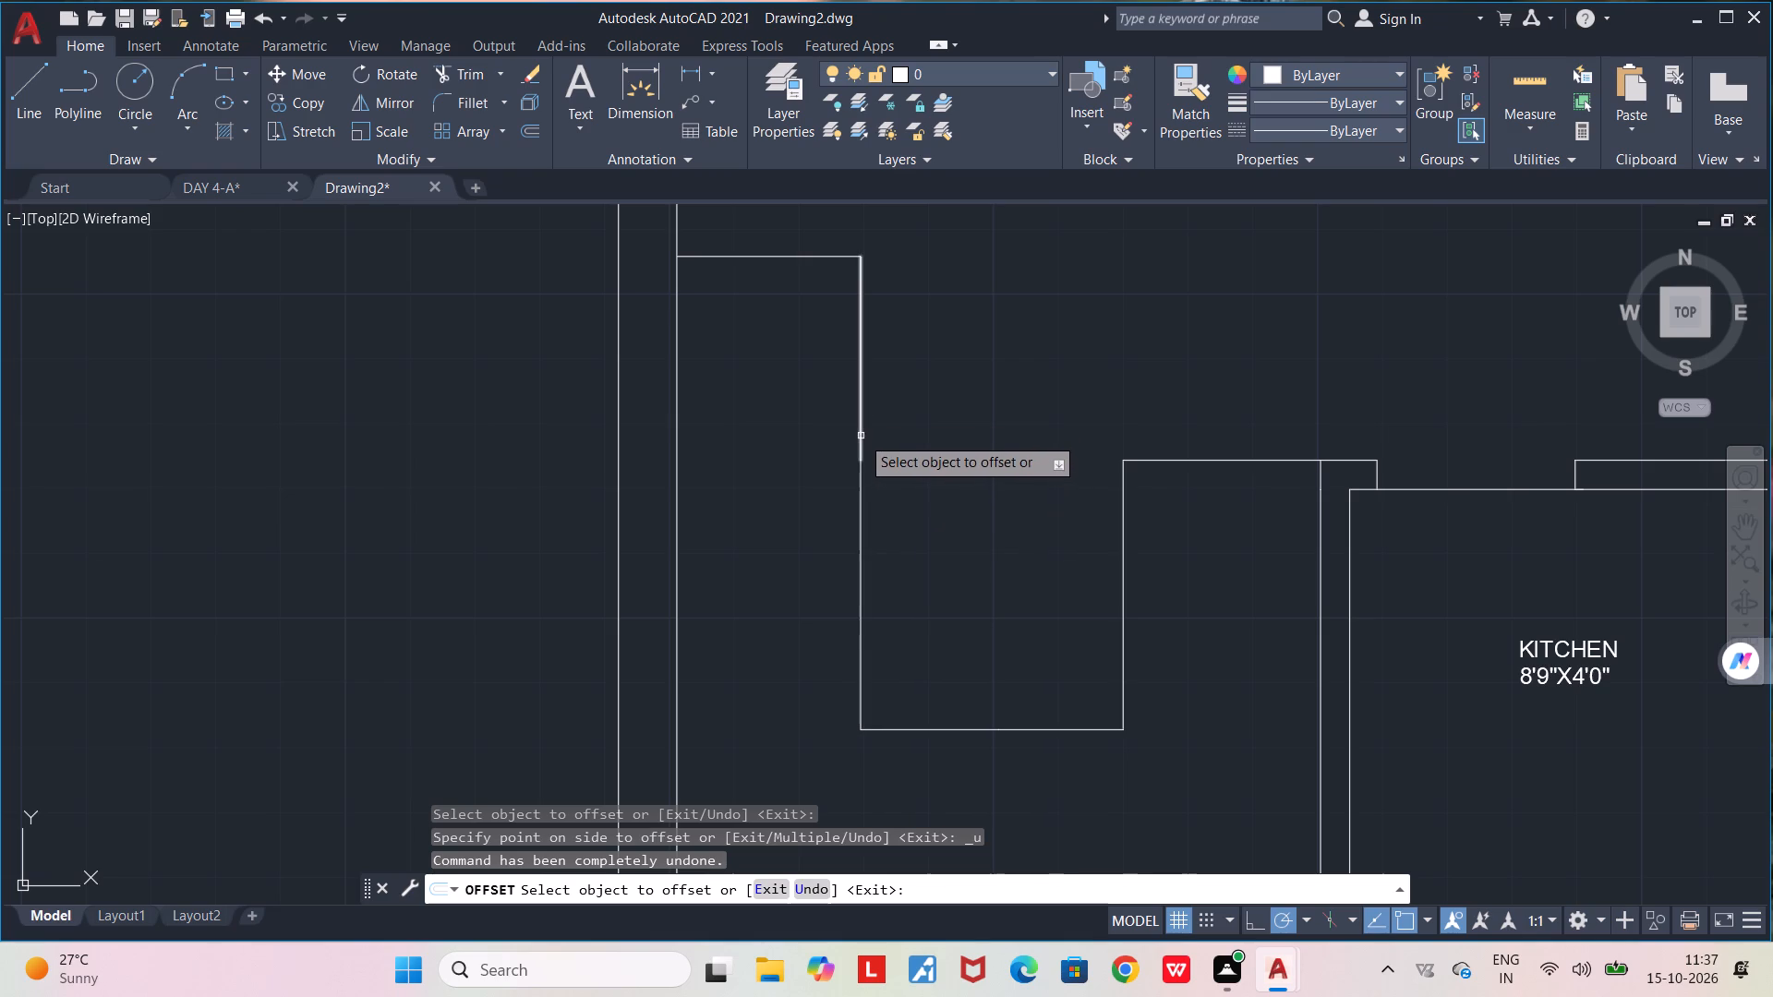
Offset the lower segment of the stepped outline's long vertical line by 1" toward the kitchen side.
key("o")
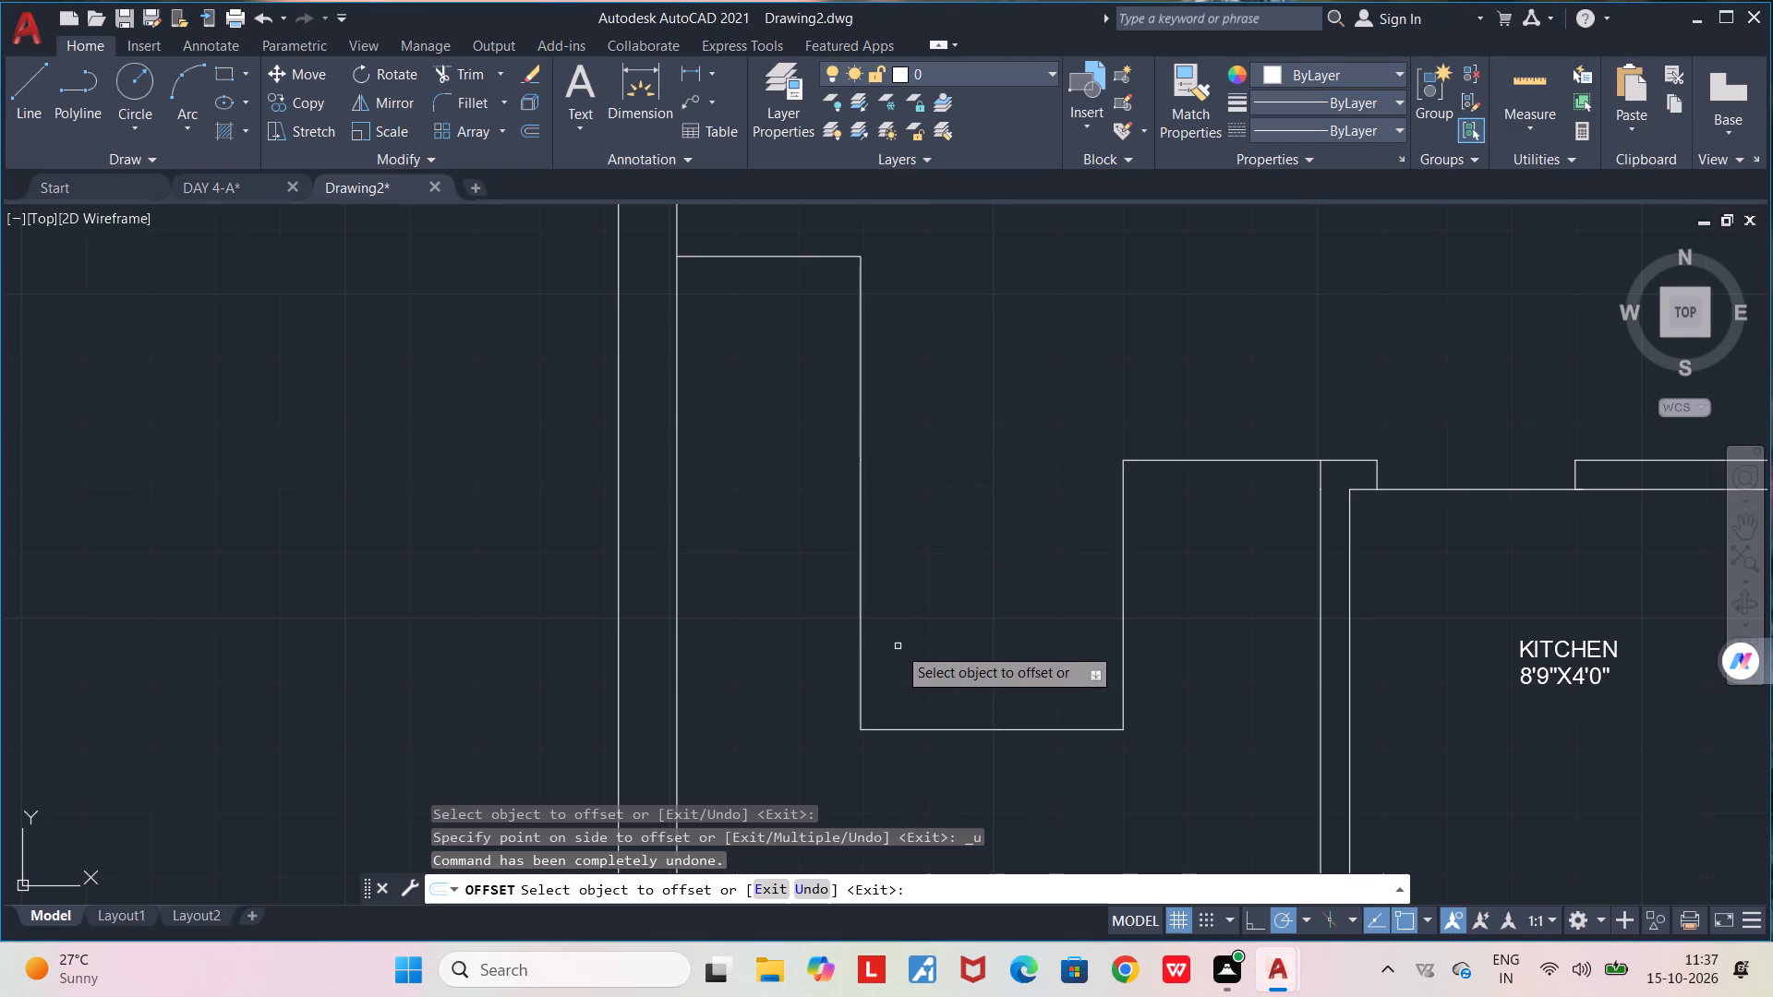
type("FF")
key("Return")
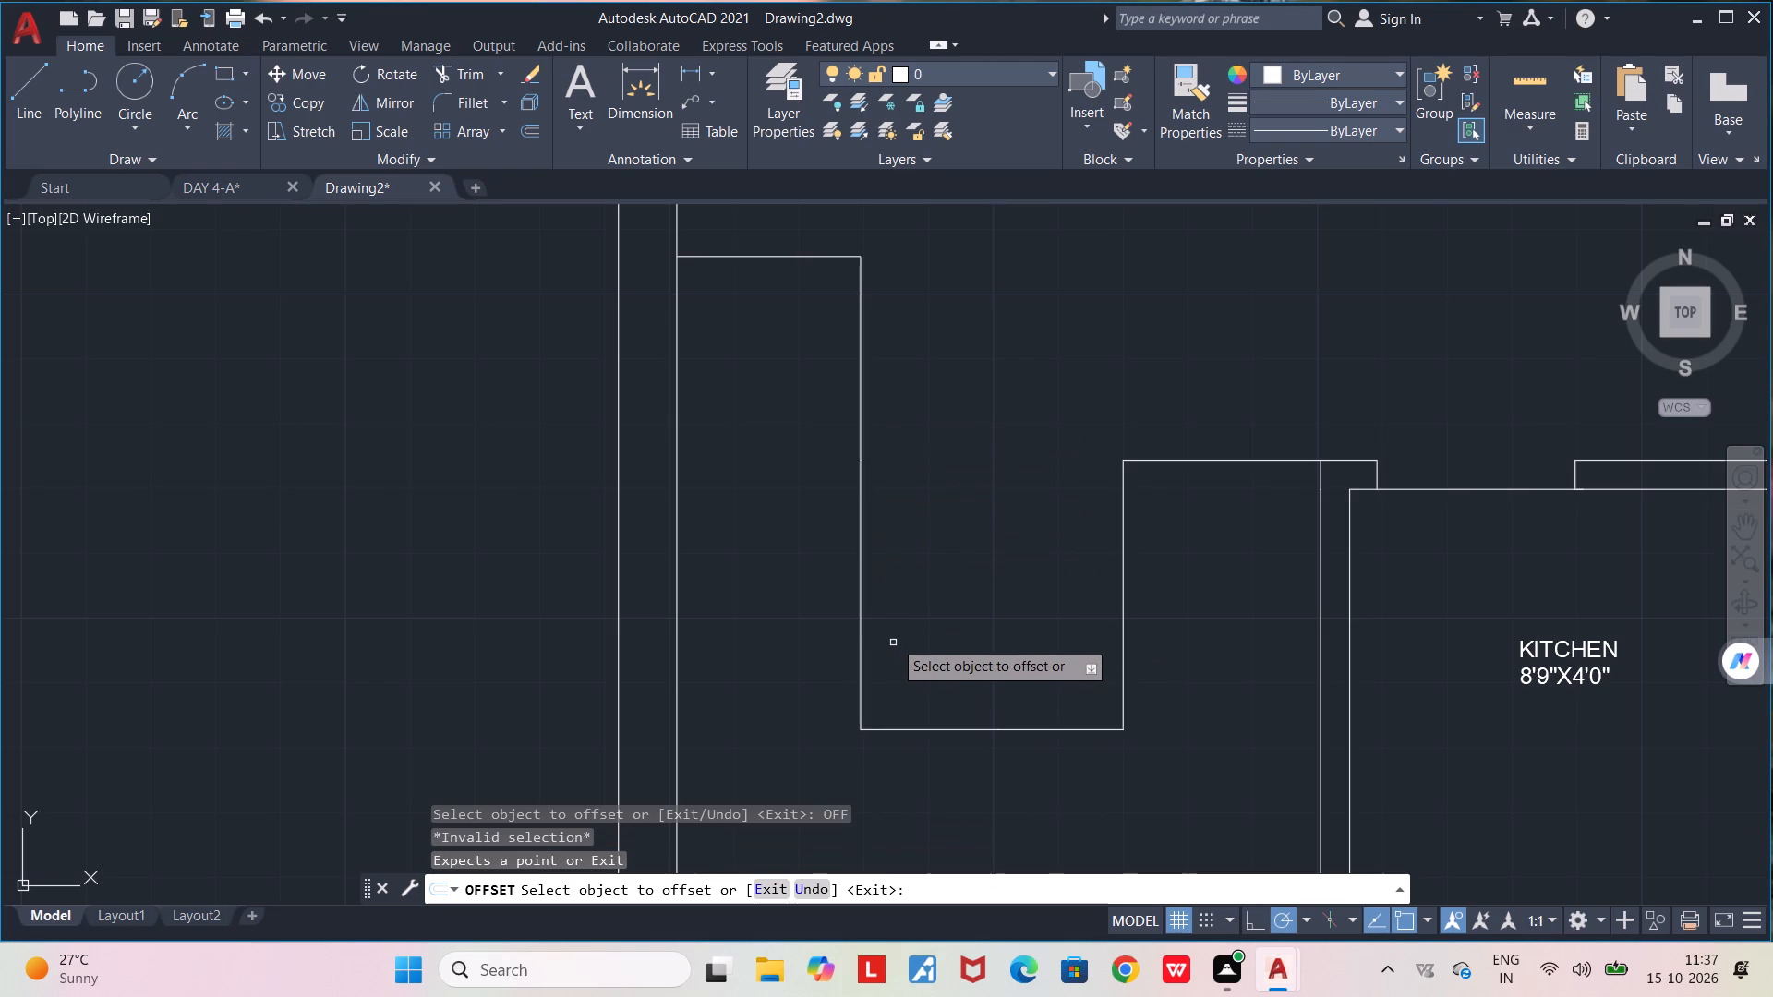
scroll(890, 611, "down", 2)
scroll(899, 534, "up", 1)
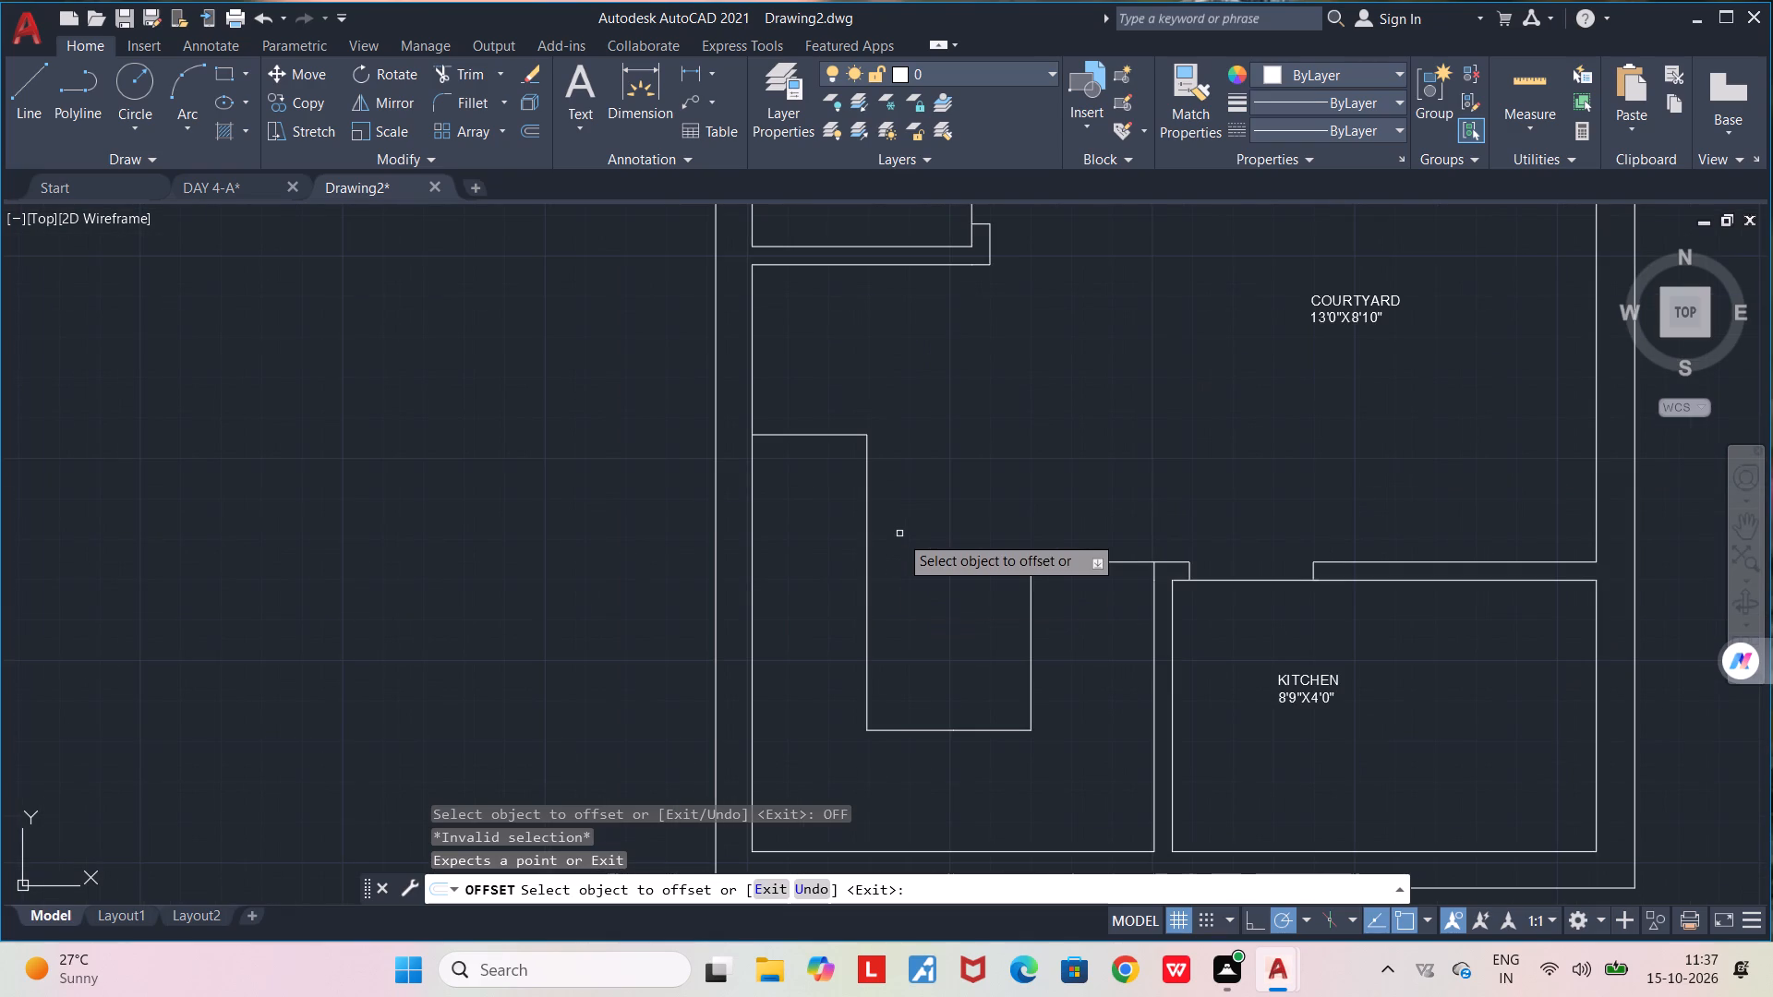
left_click(865, 649)
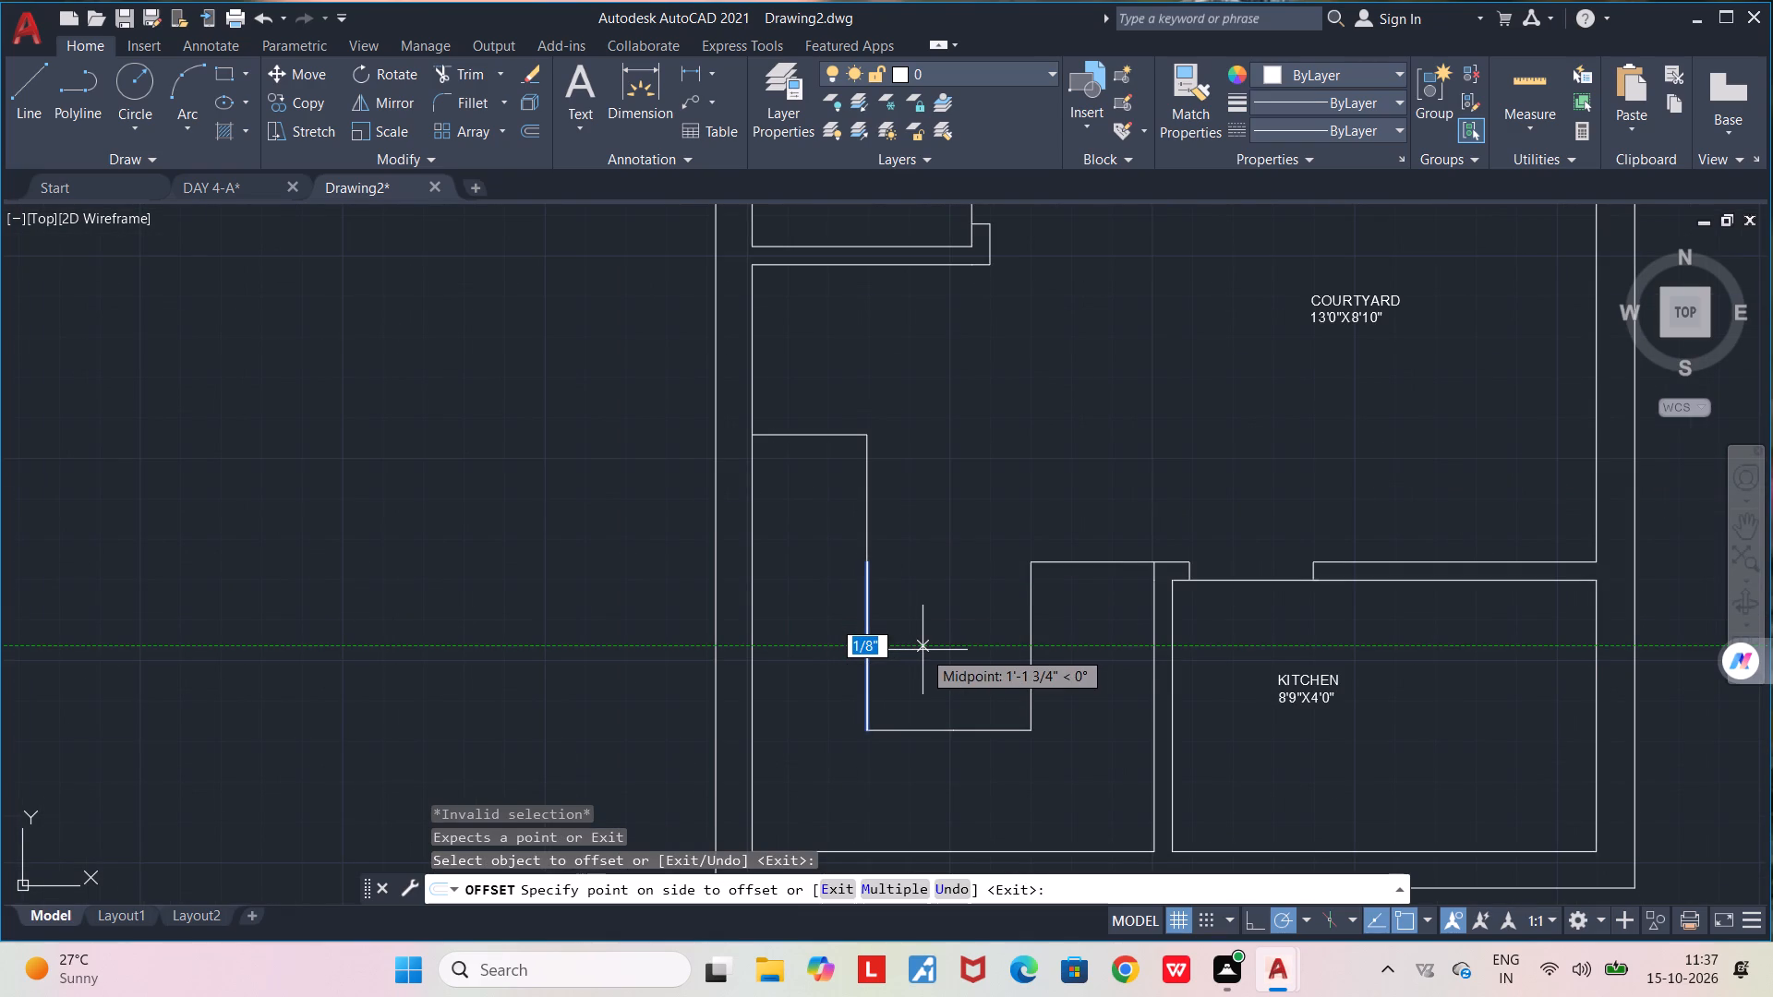
type("1\"")
key("Return")
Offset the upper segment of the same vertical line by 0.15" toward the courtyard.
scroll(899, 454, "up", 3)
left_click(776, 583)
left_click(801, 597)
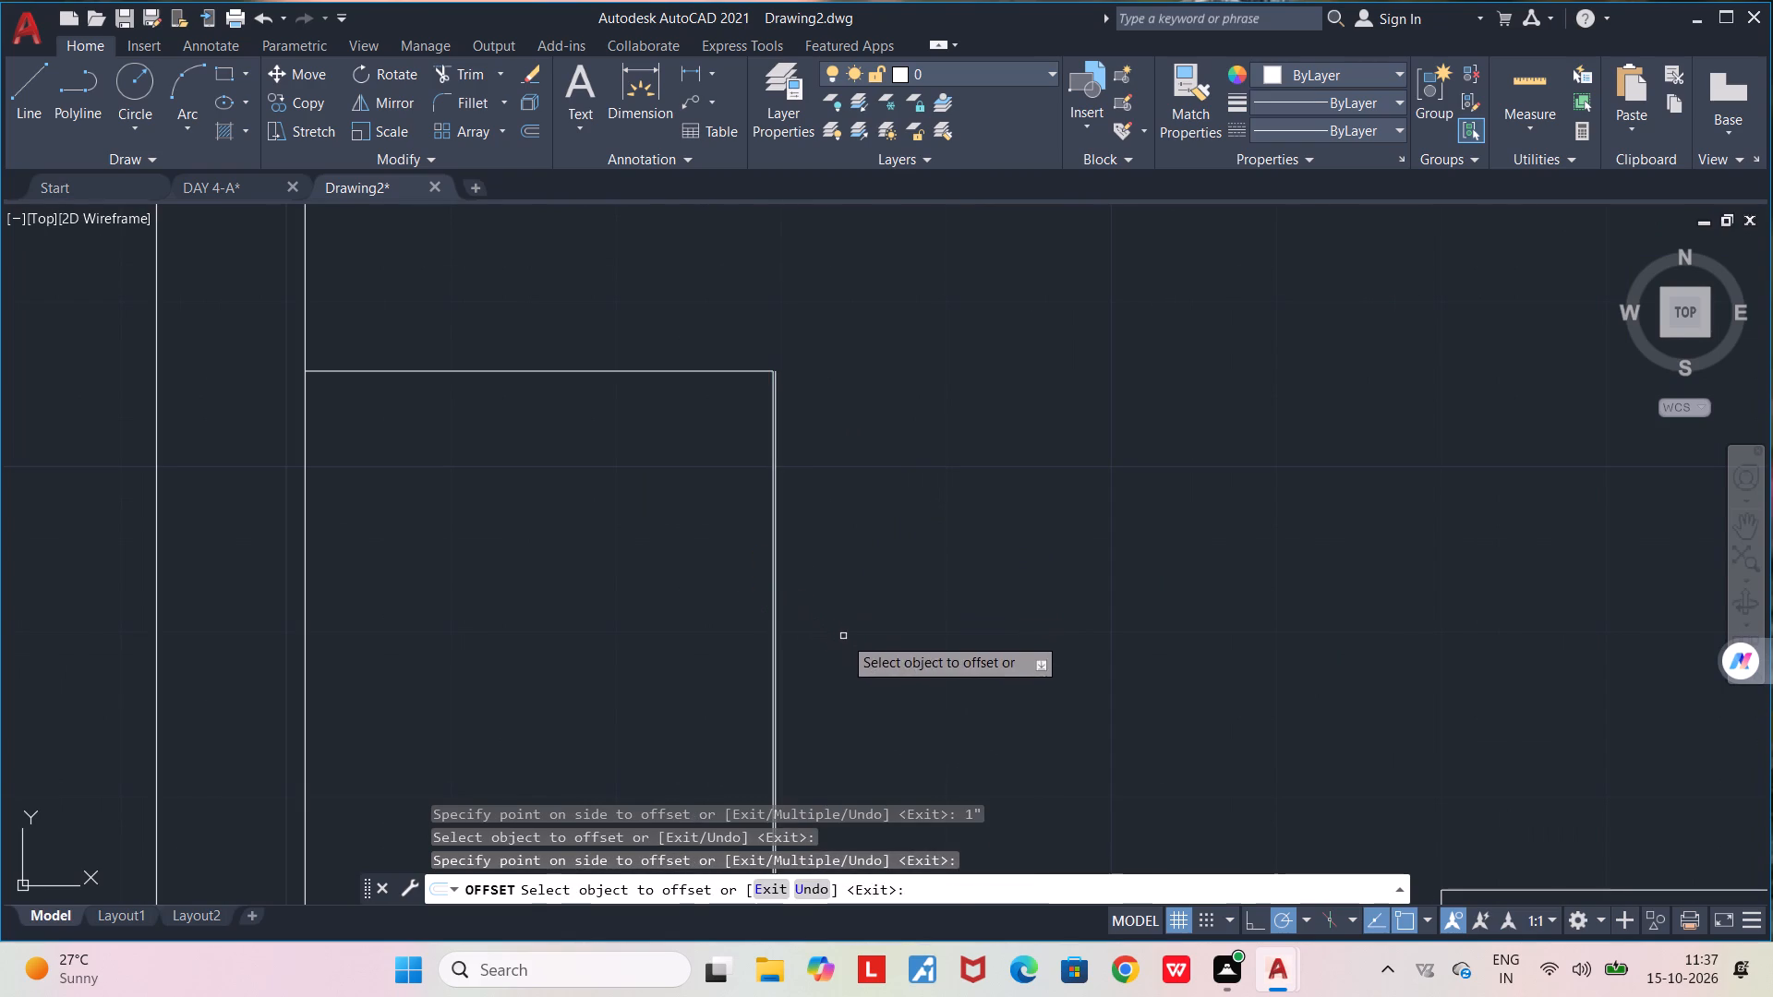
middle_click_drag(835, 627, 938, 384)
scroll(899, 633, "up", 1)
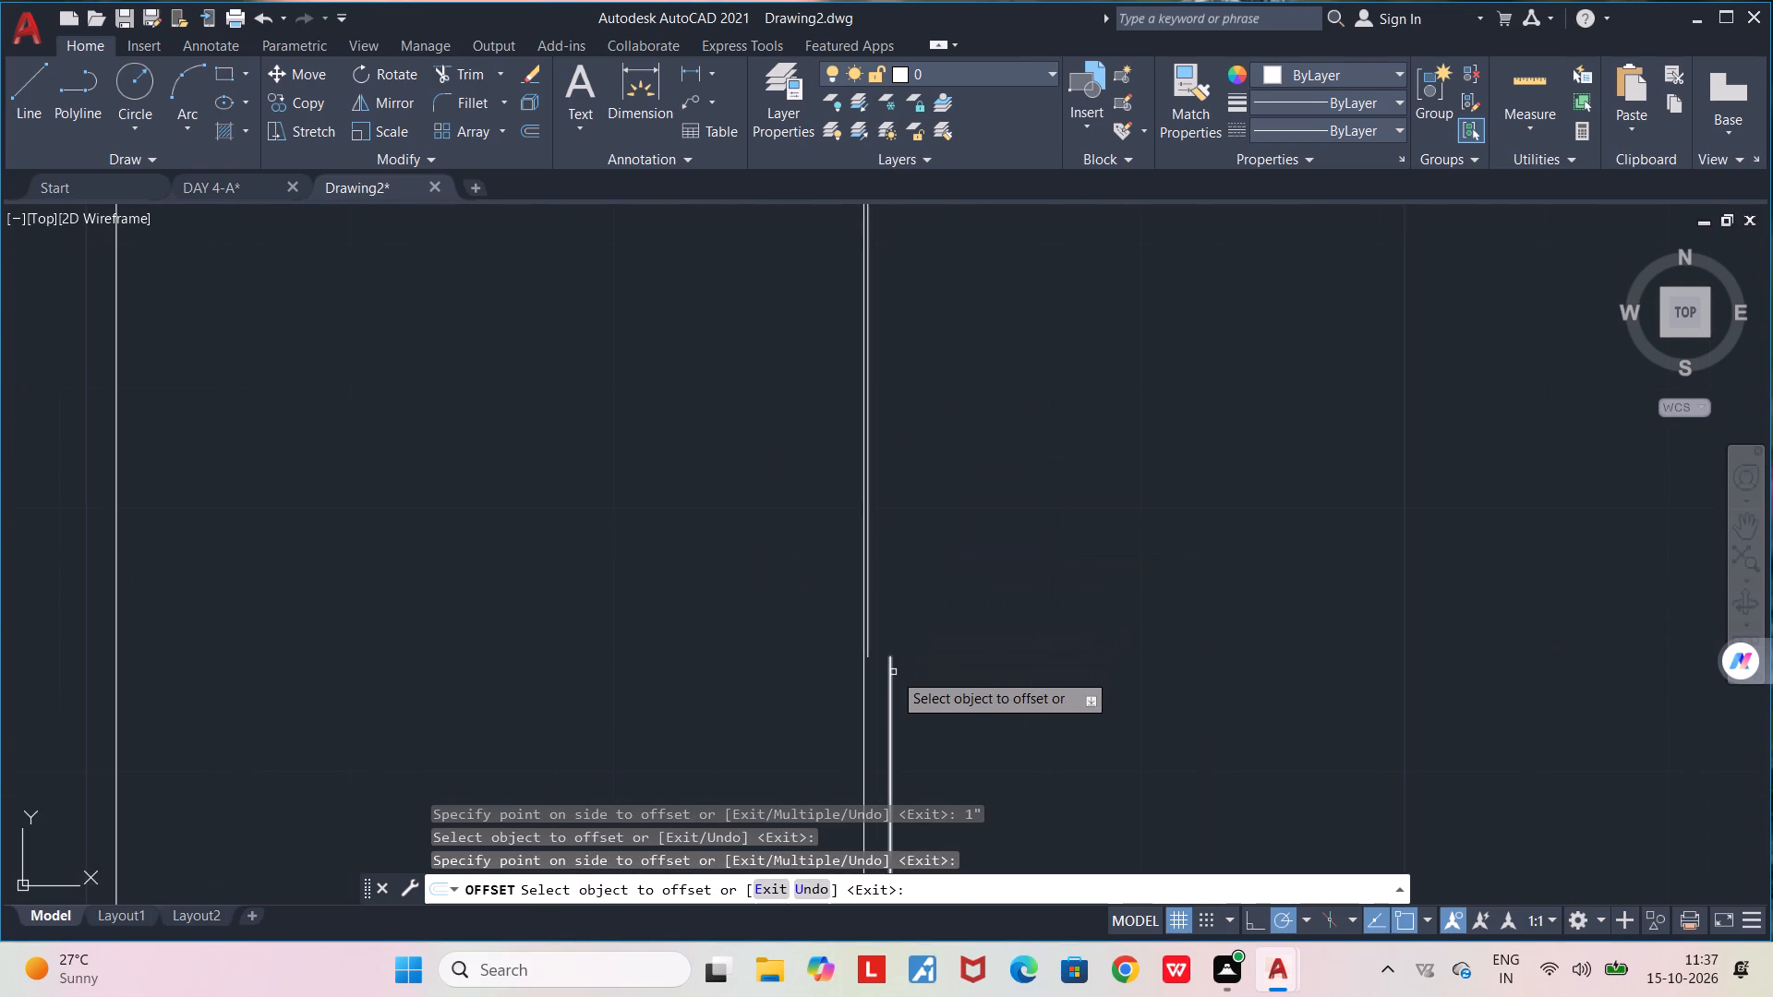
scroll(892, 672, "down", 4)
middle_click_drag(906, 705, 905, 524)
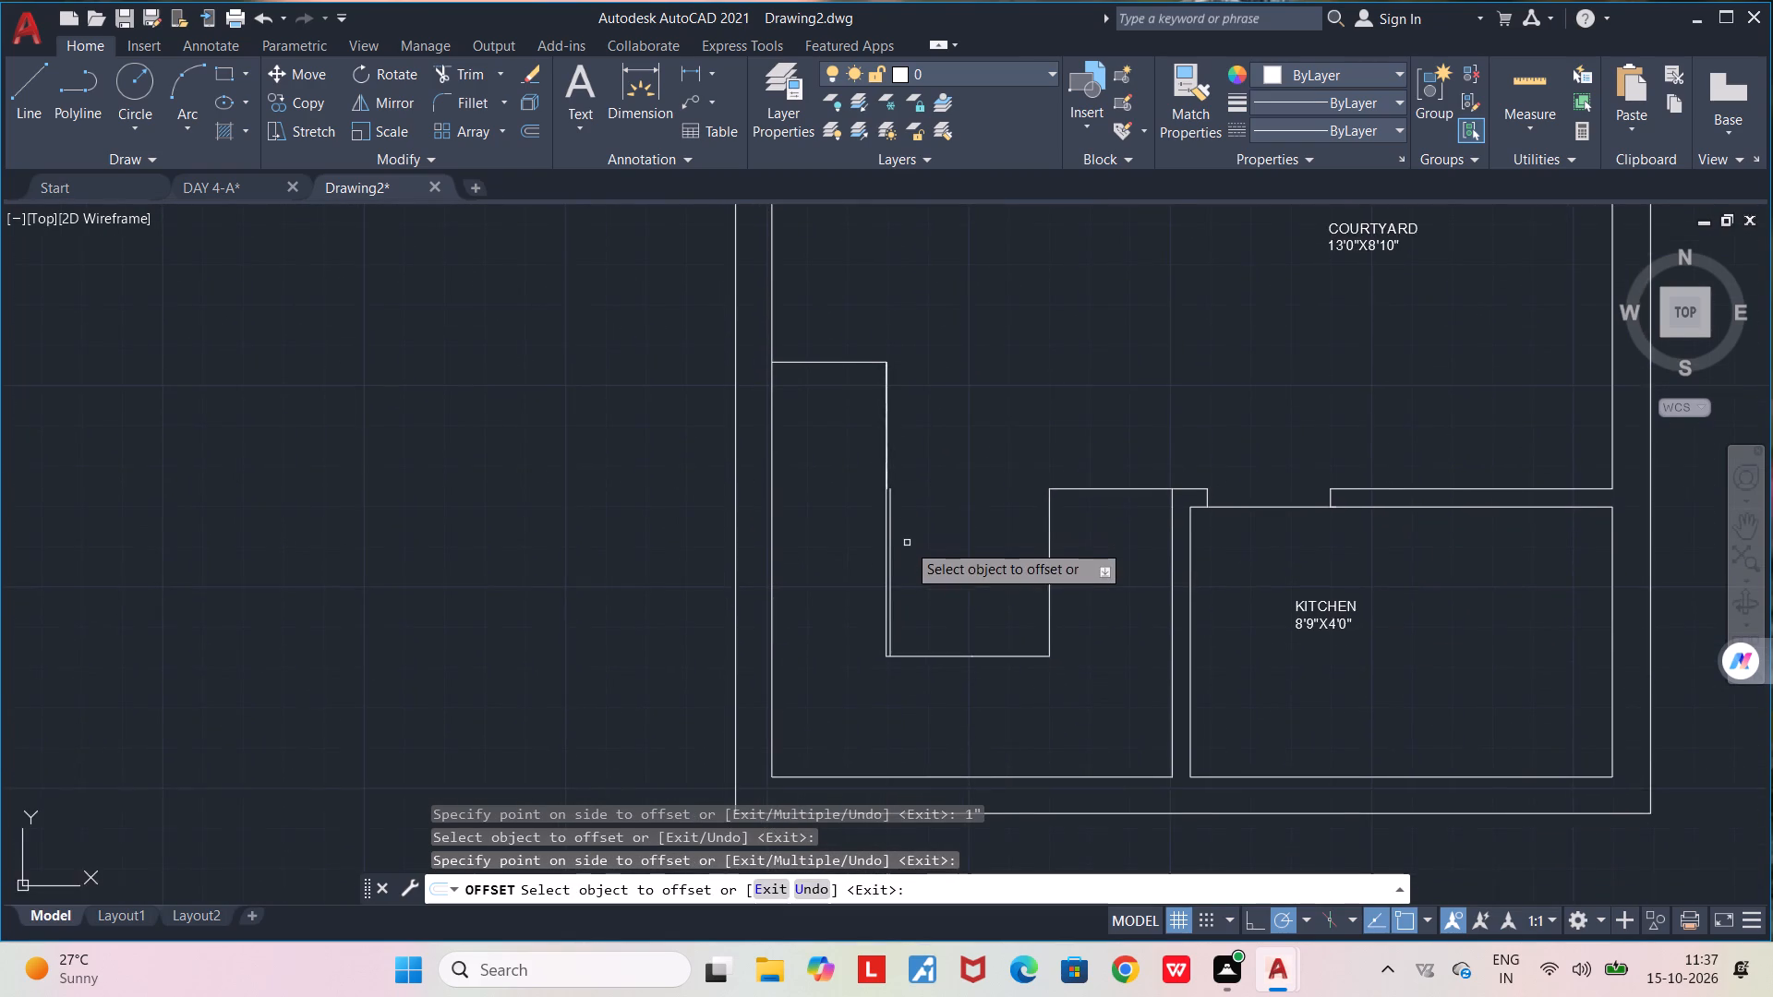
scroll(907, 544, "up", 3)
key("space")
Check the spacing between the lower vertical line and its offset copy with a linear dimension.
scroll(872, 551, "up", 2)
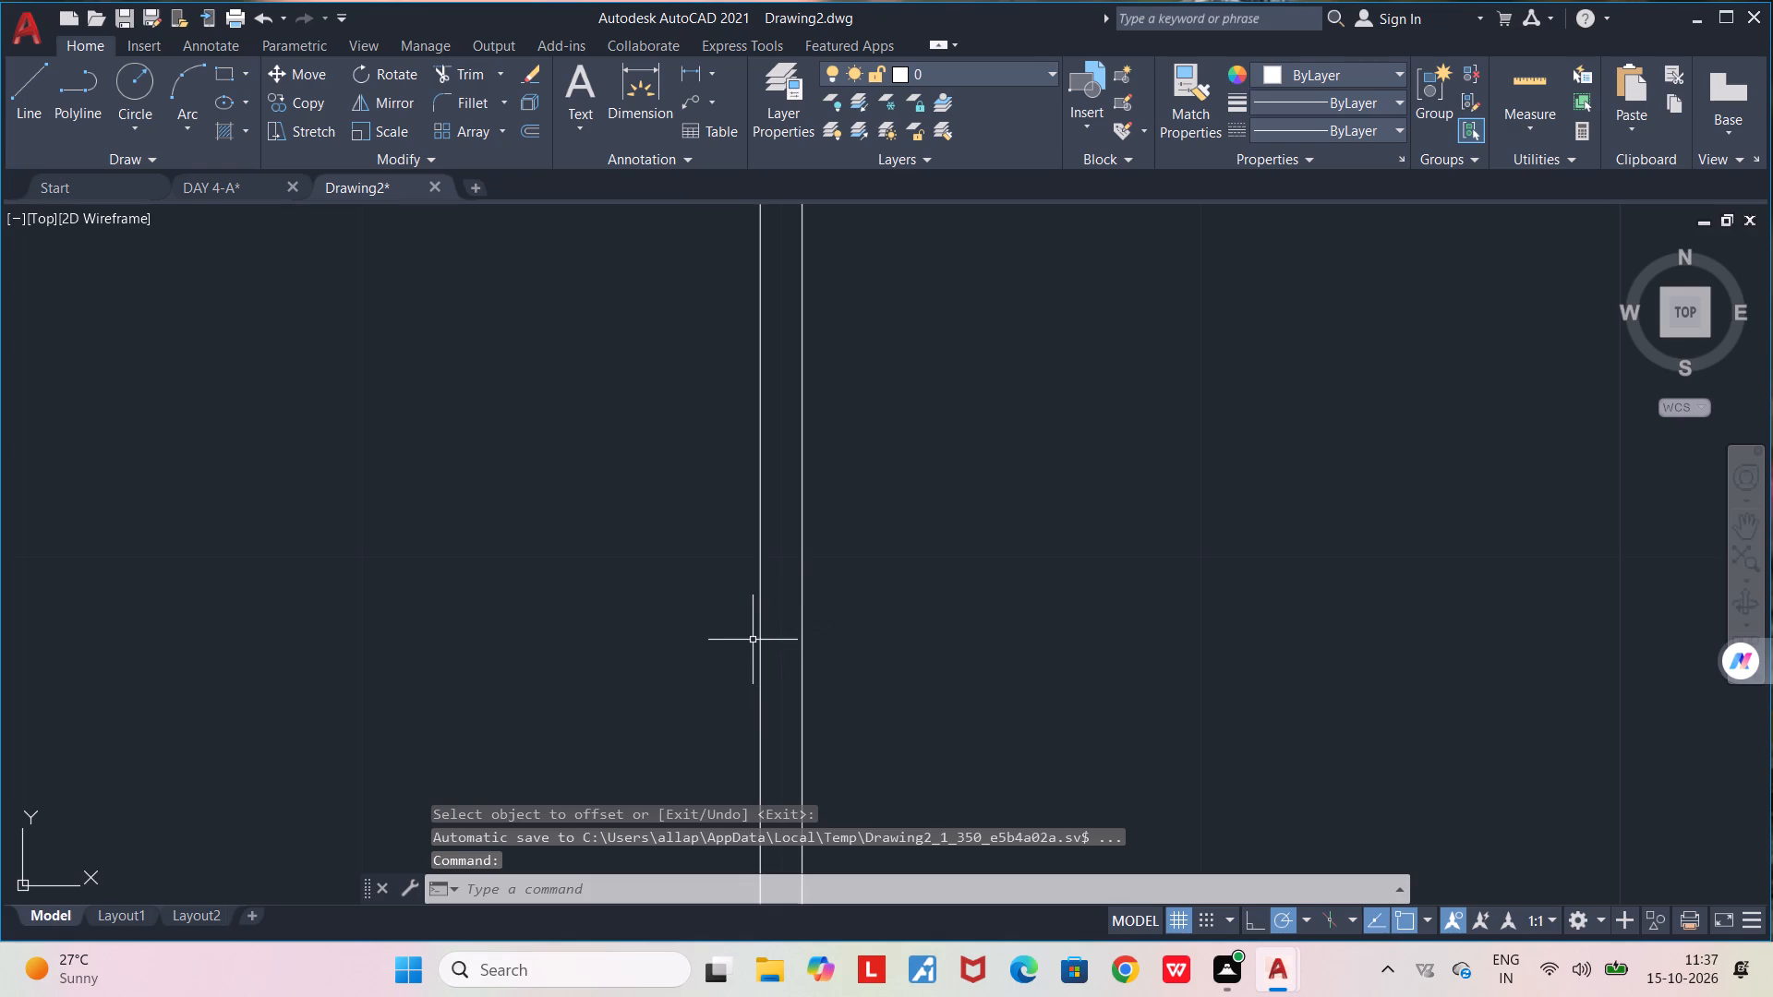
key("d")
key("l")
key("i")
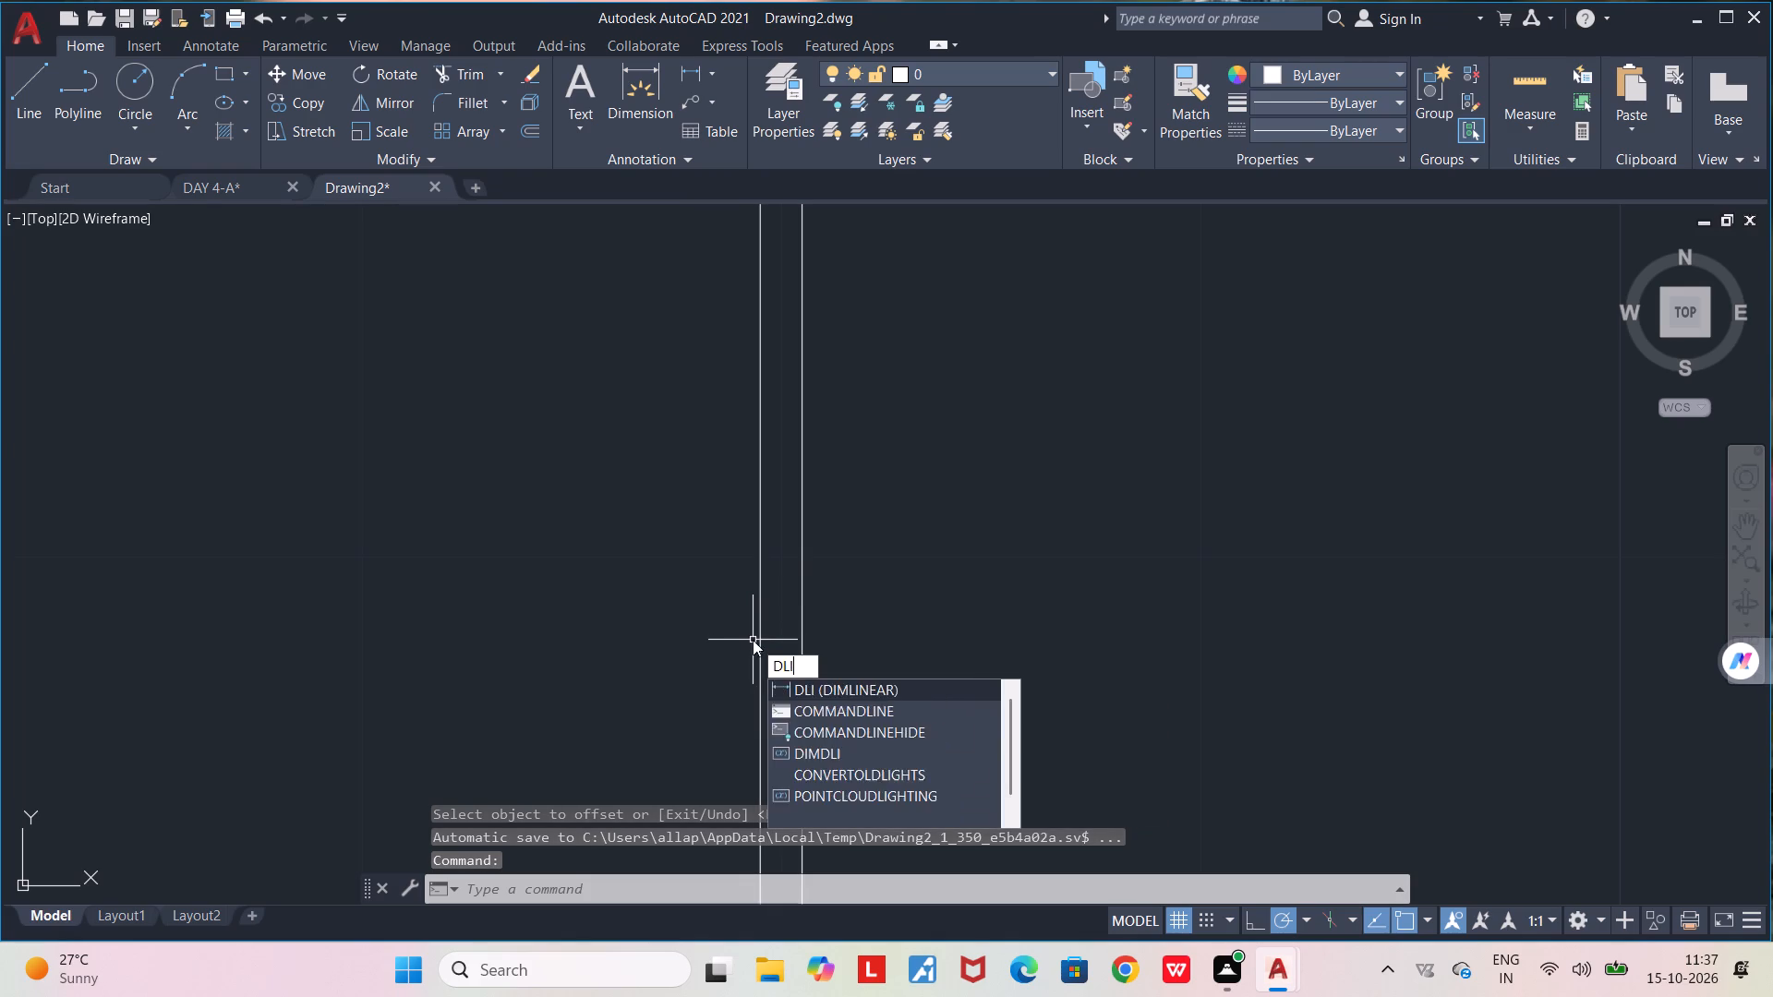
key("Return")
left_click(753, 640)
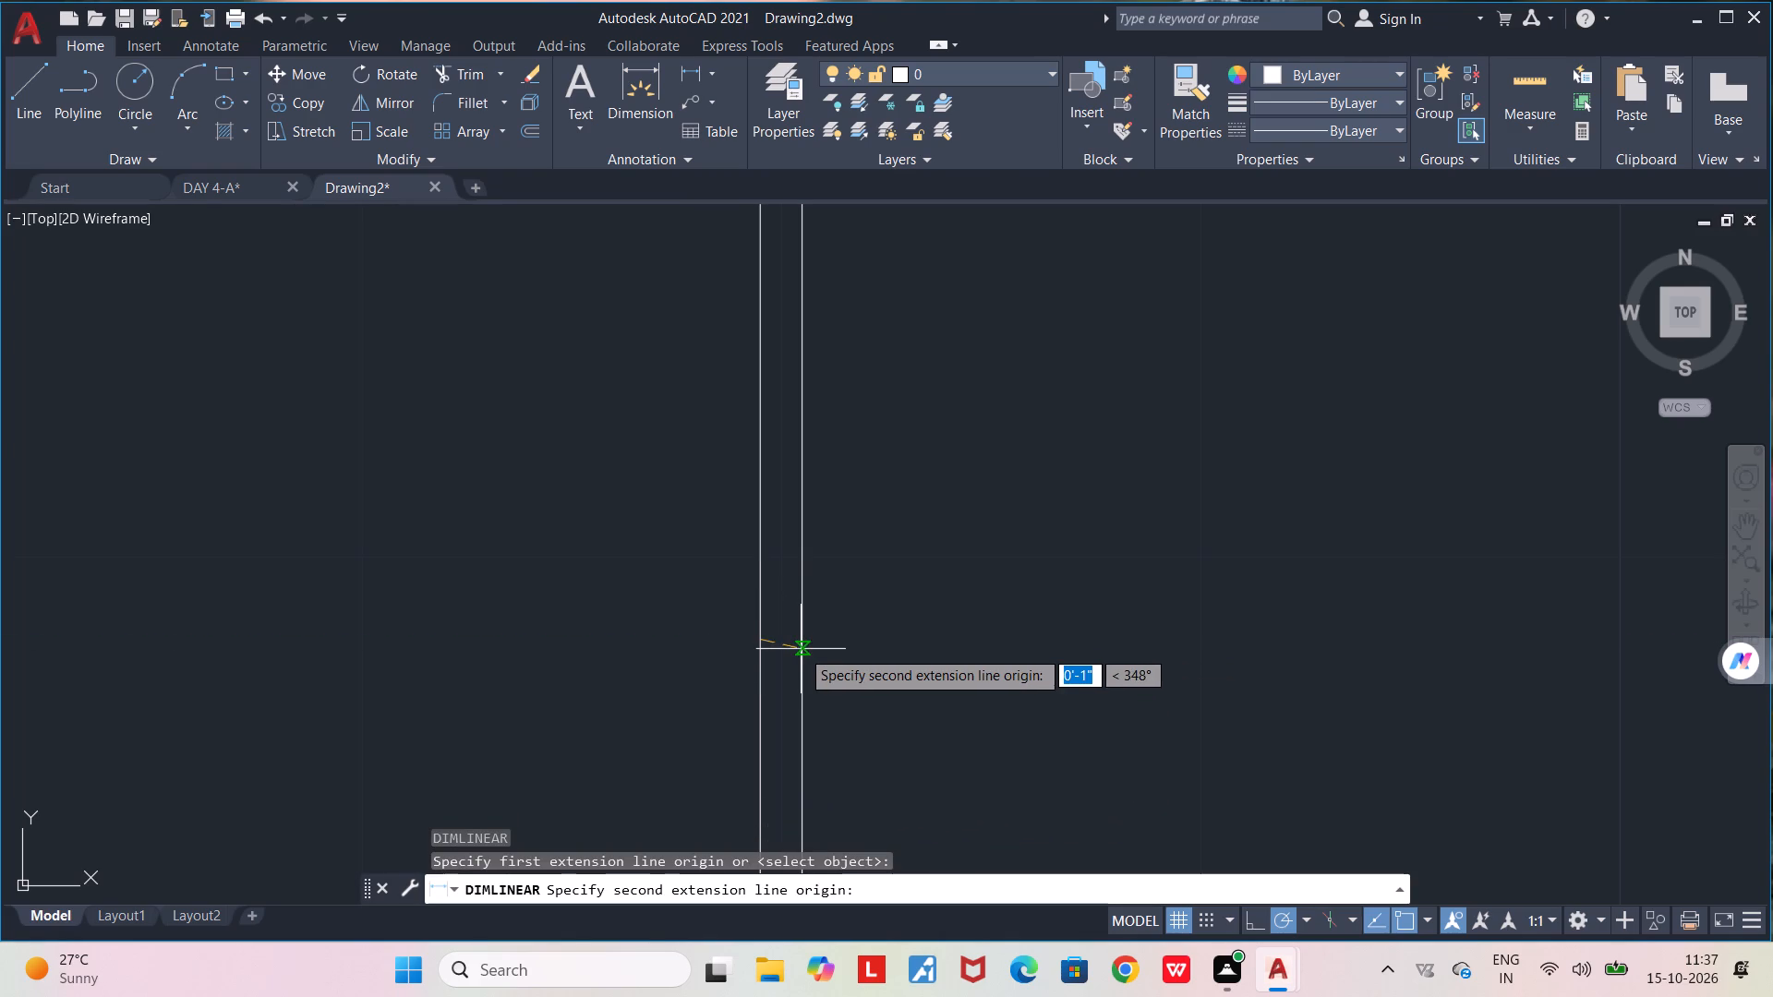
left_click(802, 643)
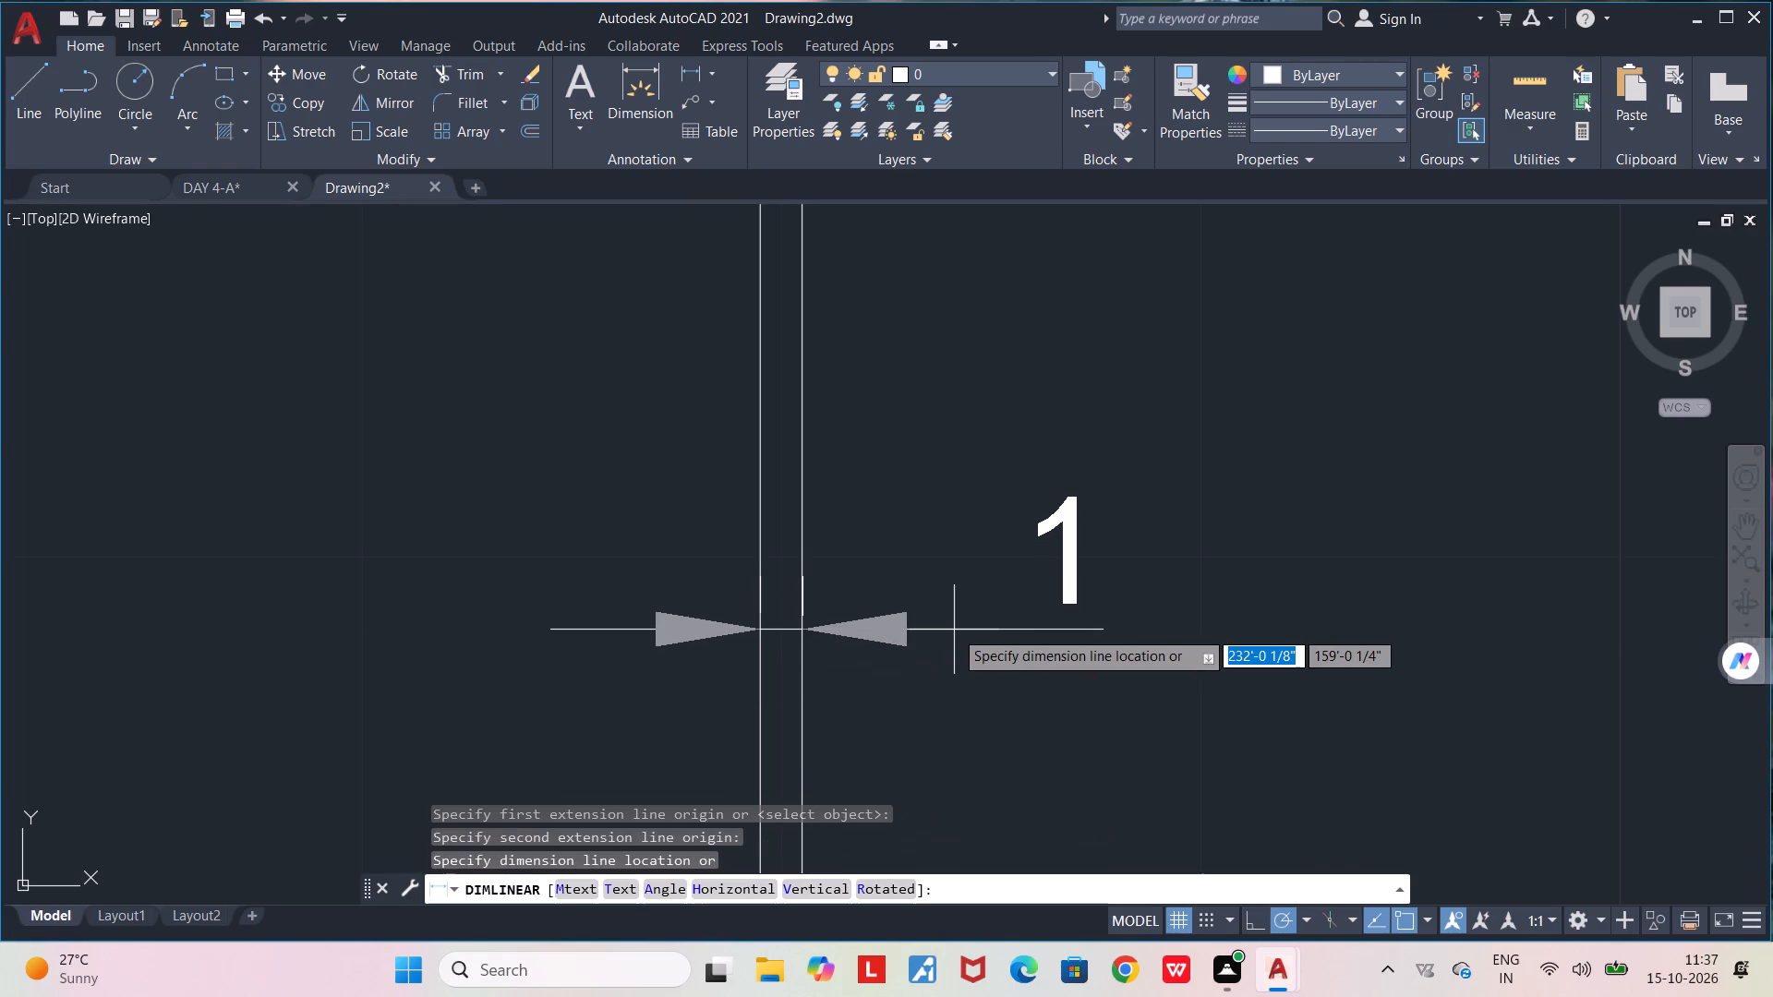
key("space")
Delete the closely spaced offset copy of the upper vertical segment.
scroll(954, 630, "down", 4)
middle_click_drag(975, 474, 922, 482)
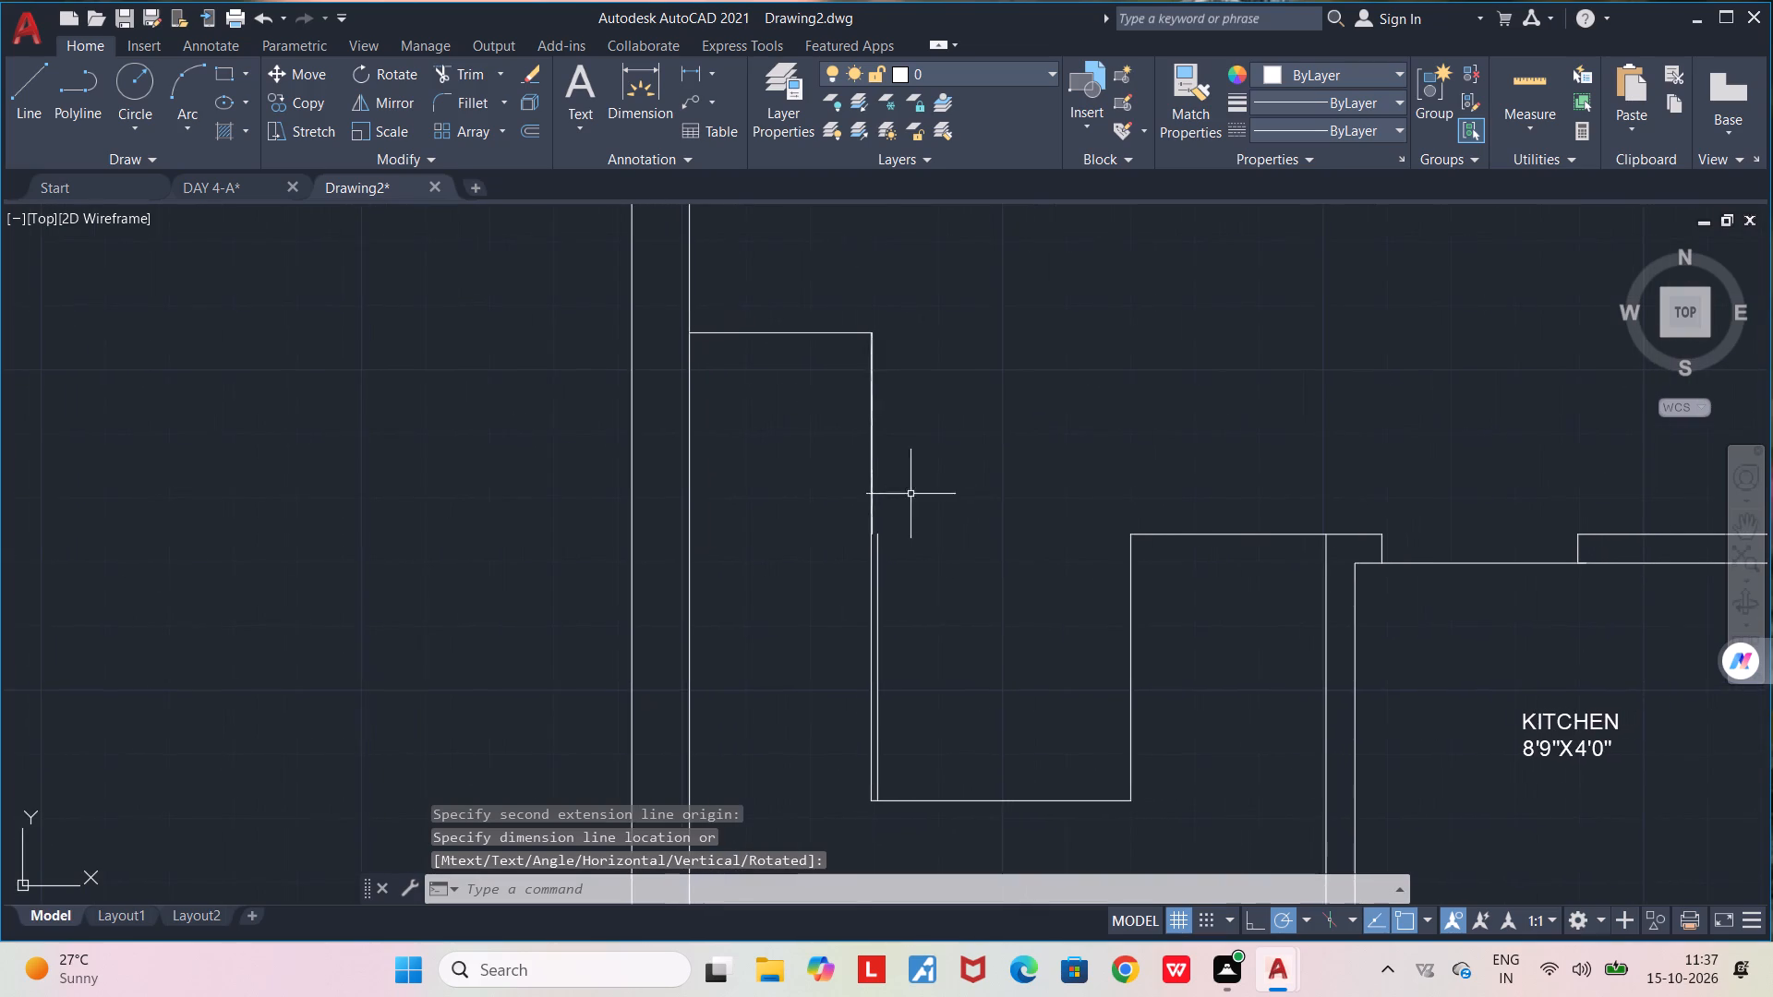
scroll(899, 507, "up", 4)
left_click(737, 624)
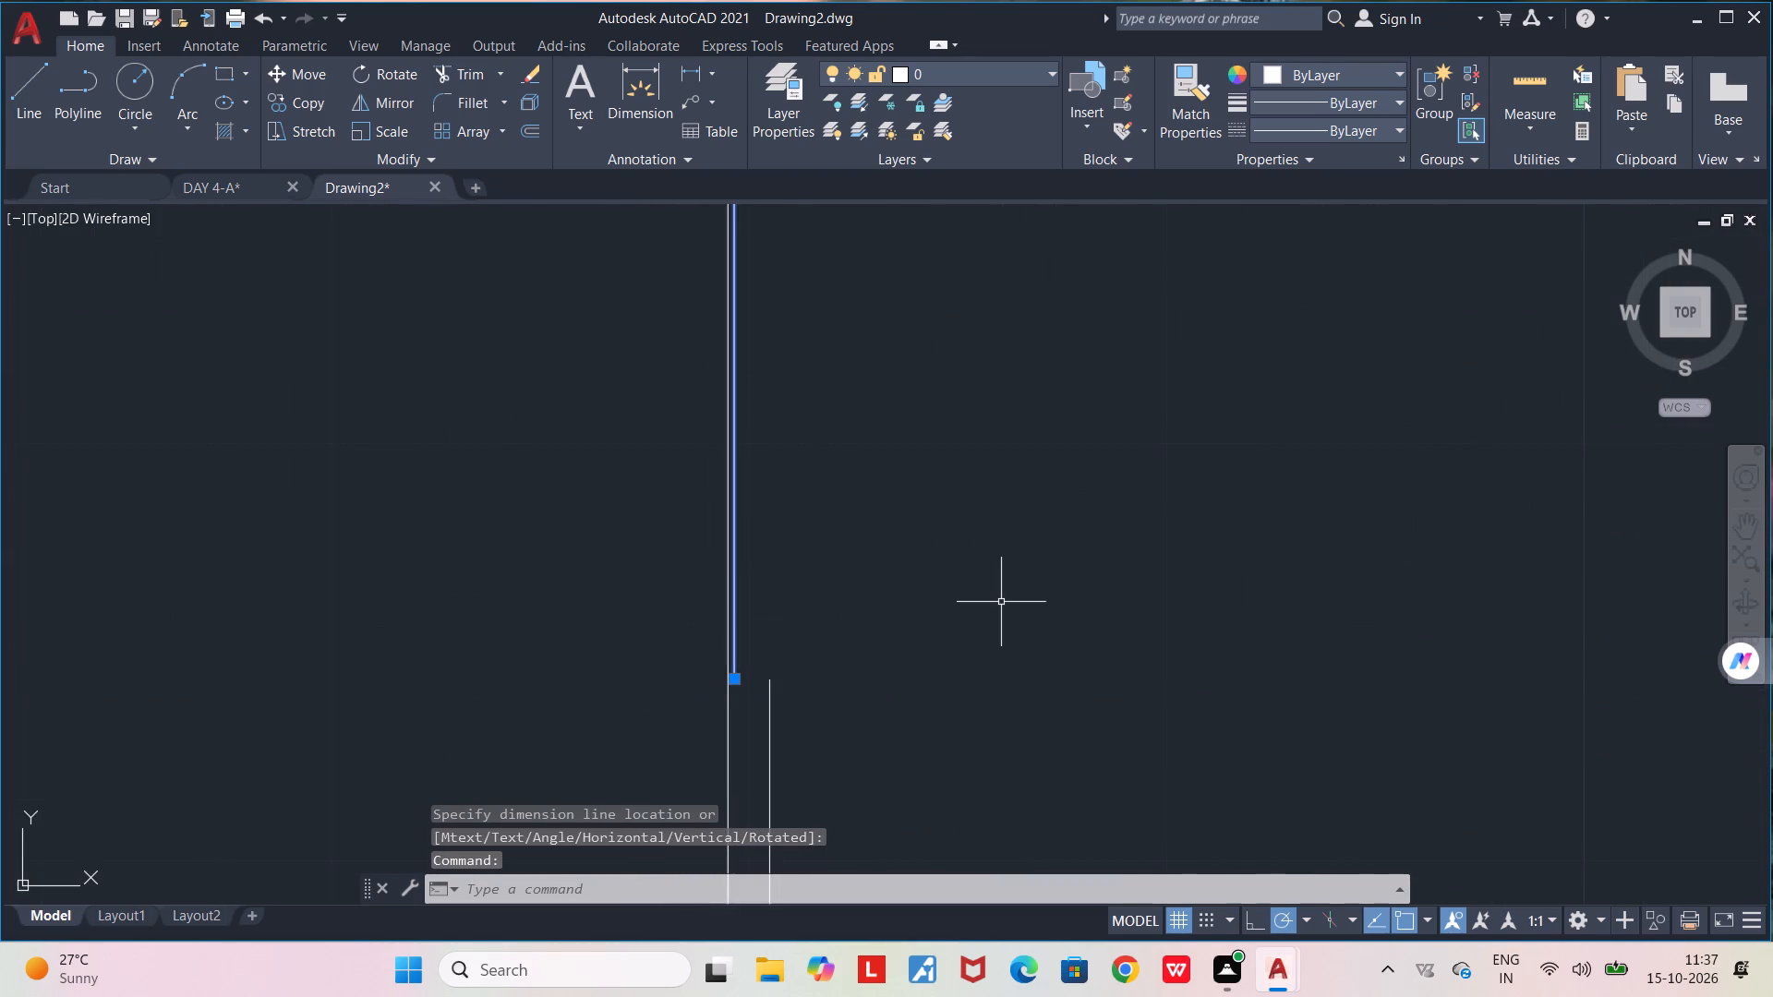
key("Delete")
Offset the upper segment of the stepped outline's long vertical line by 1" toward the courtyard.
scroll(894, 703, "down", 1)
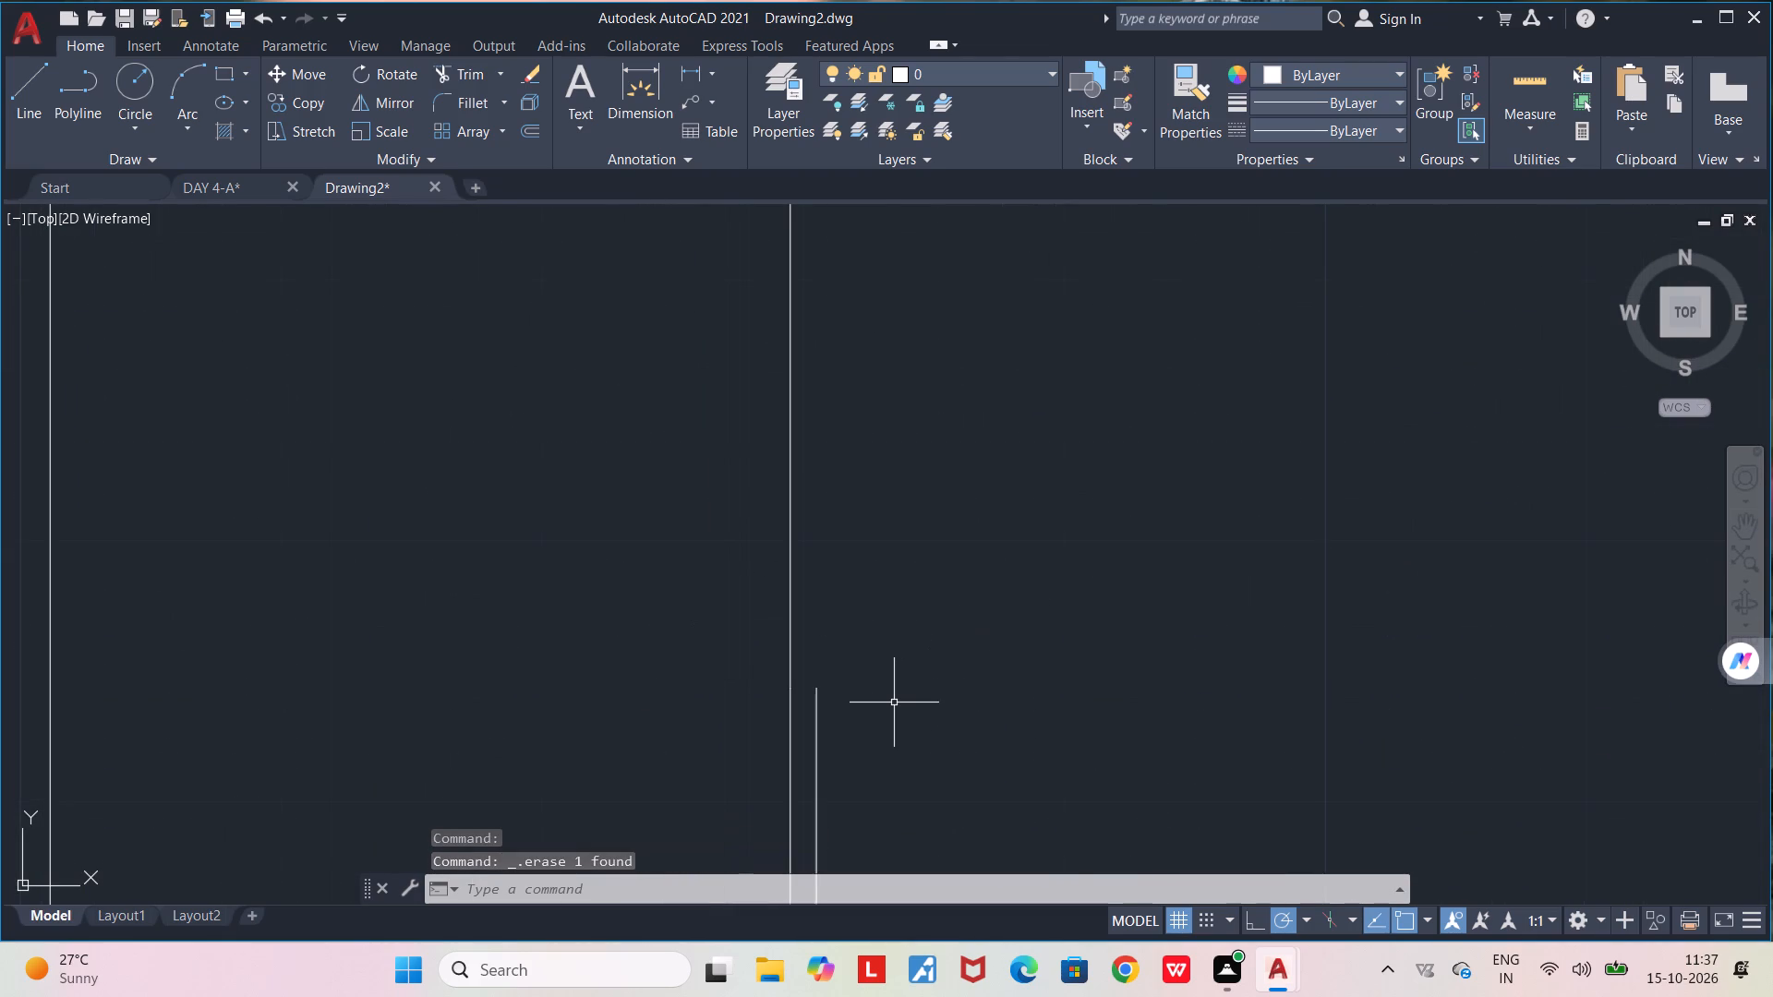
type("OFF")
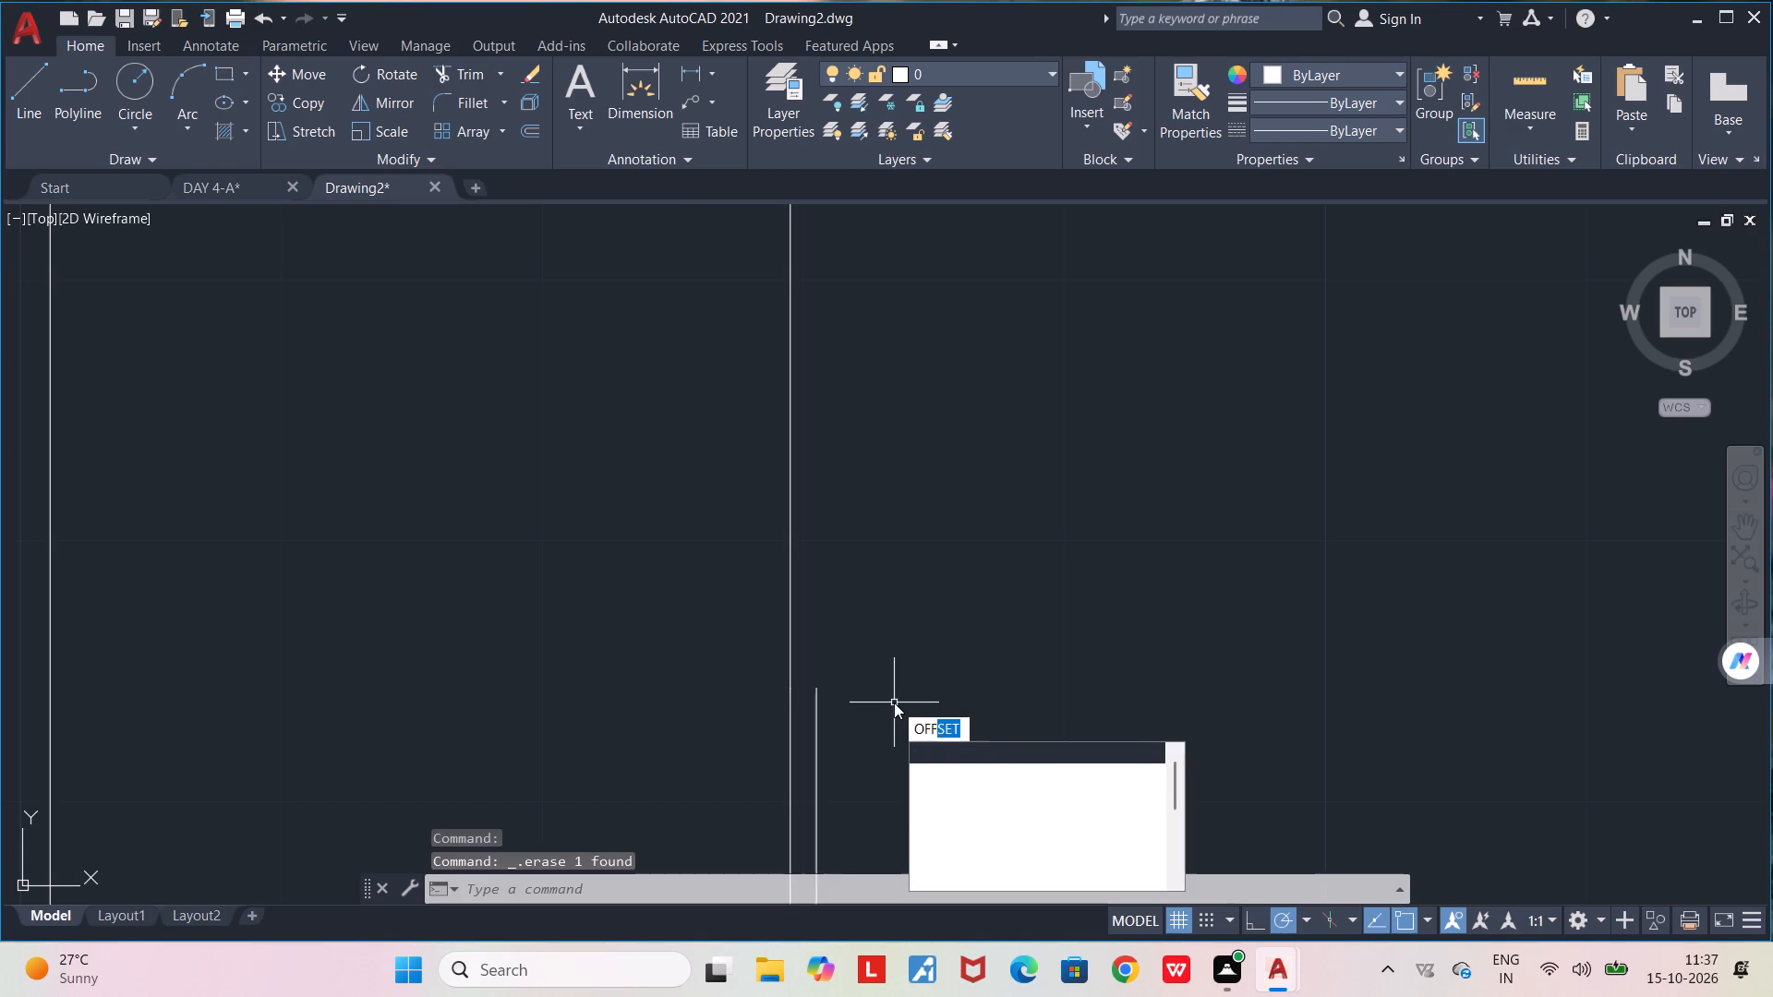
key("Return")
left_click(791, 530)
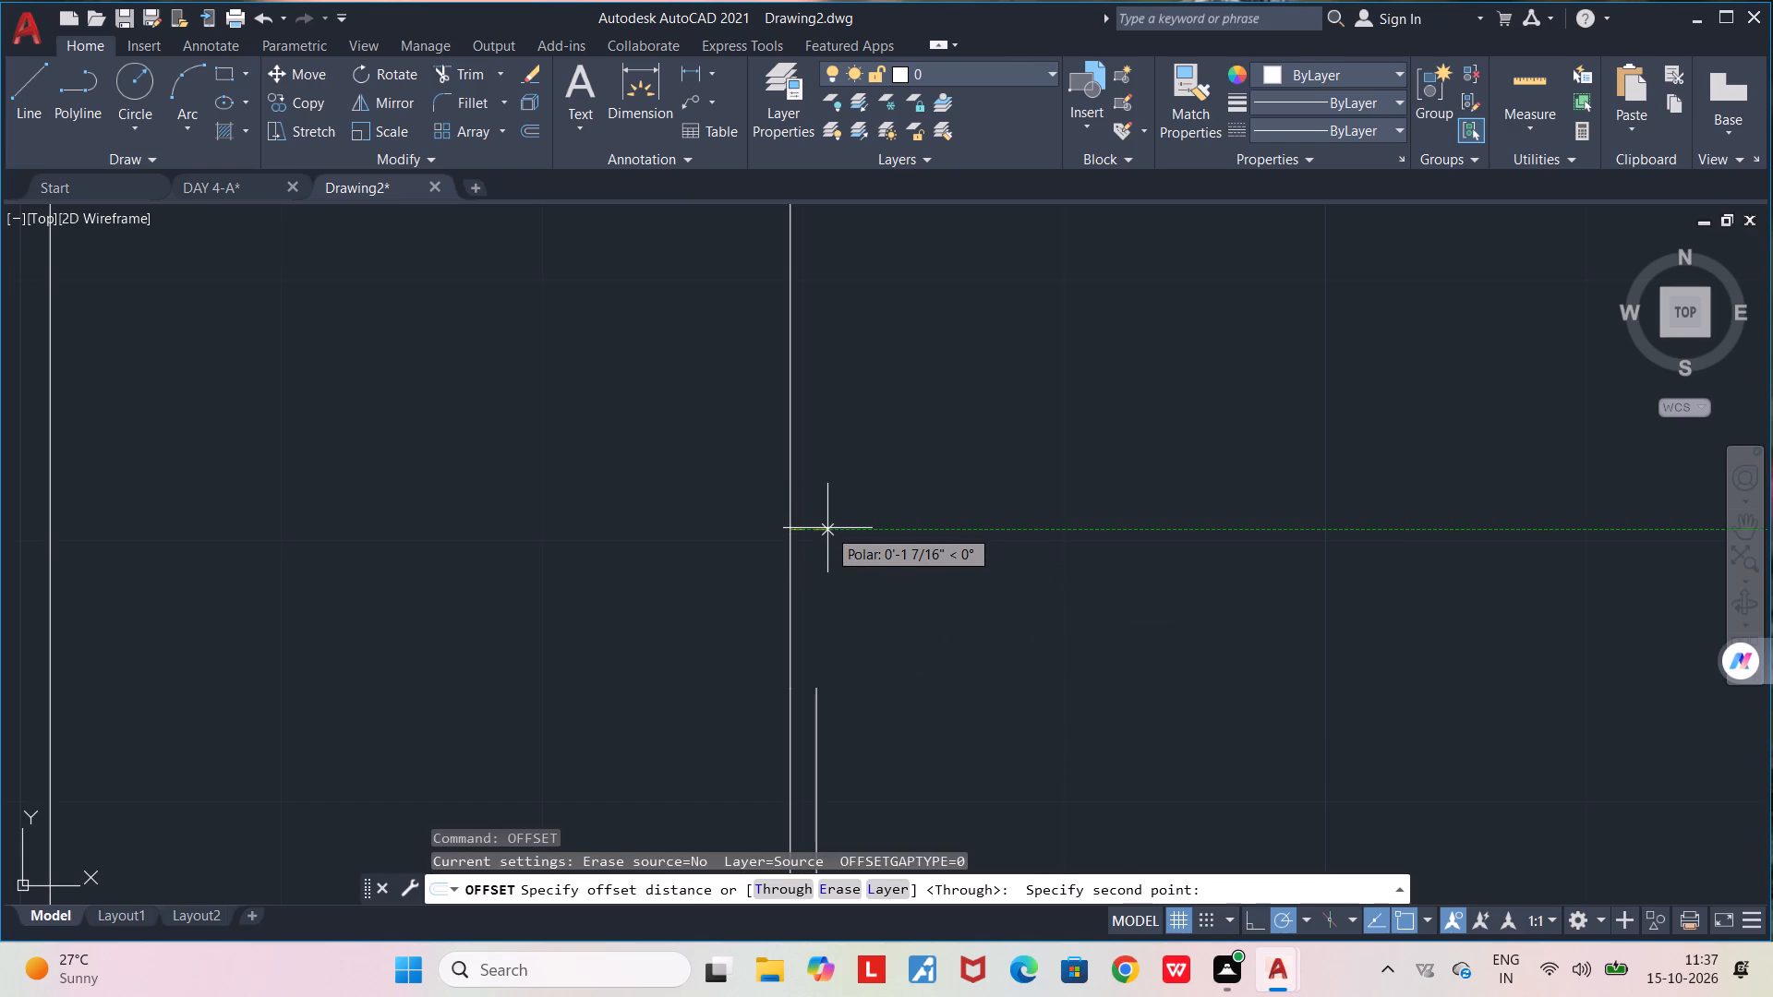
key("1")
key("Return")
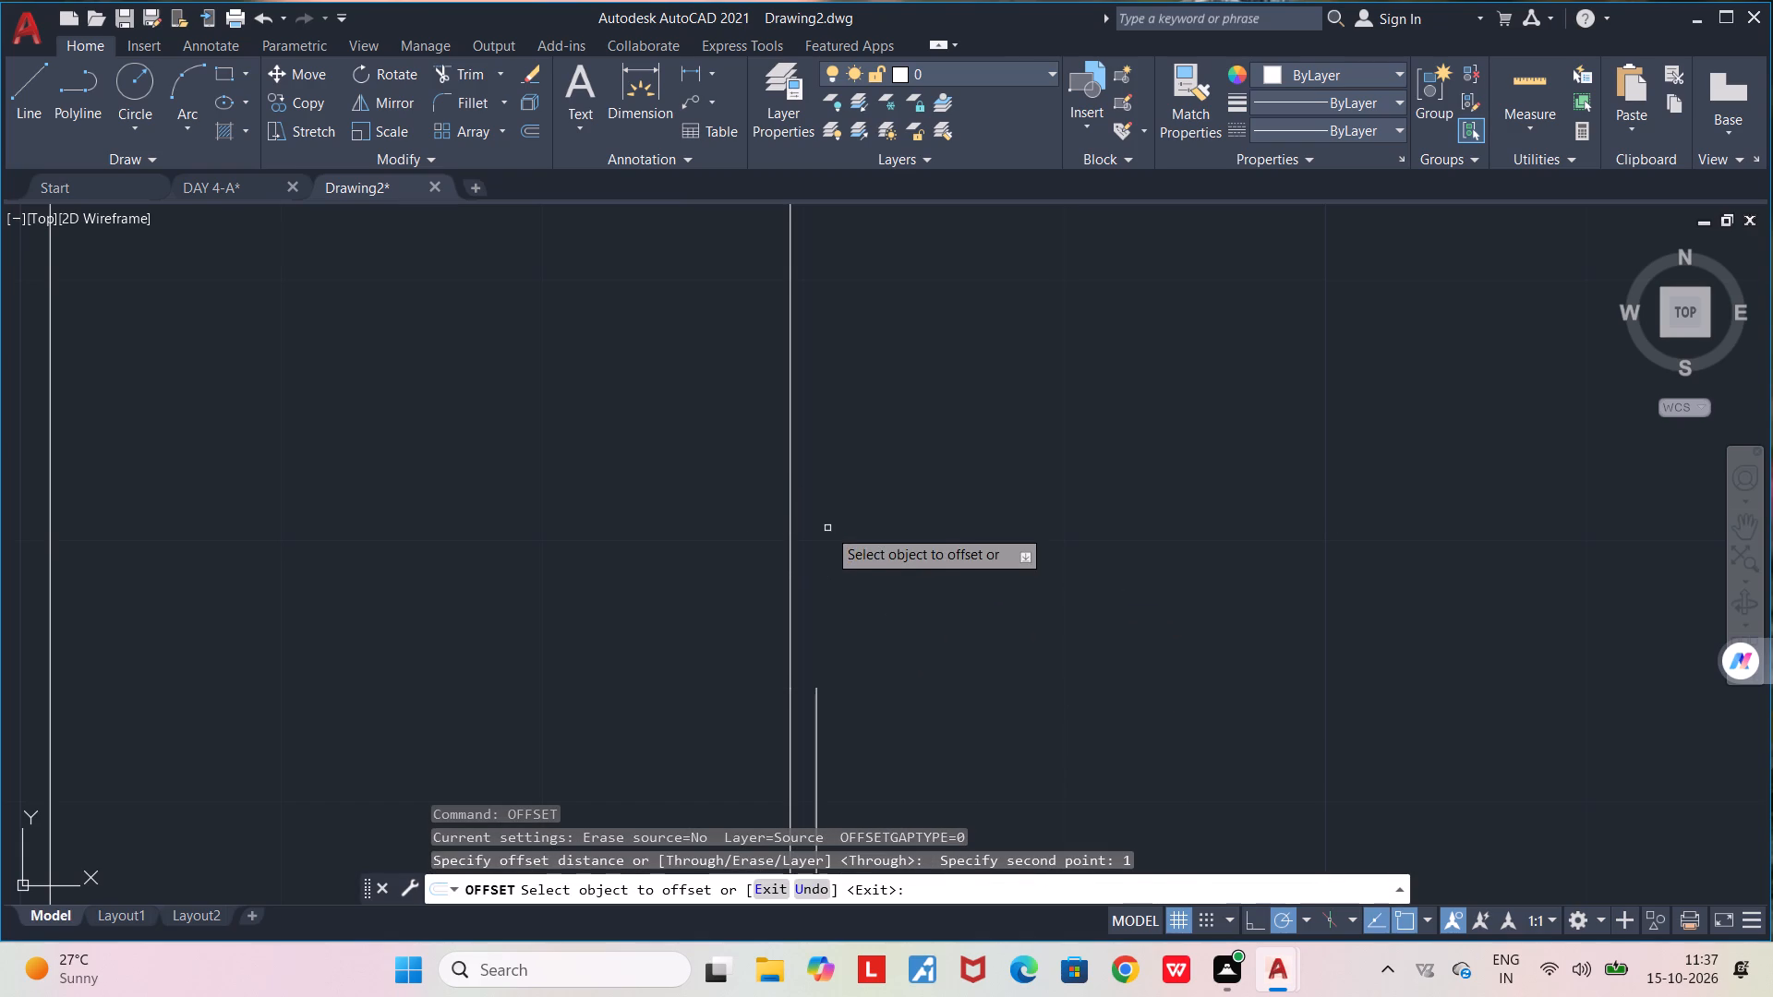
left_click(789, 511)
left_click(818, 551)
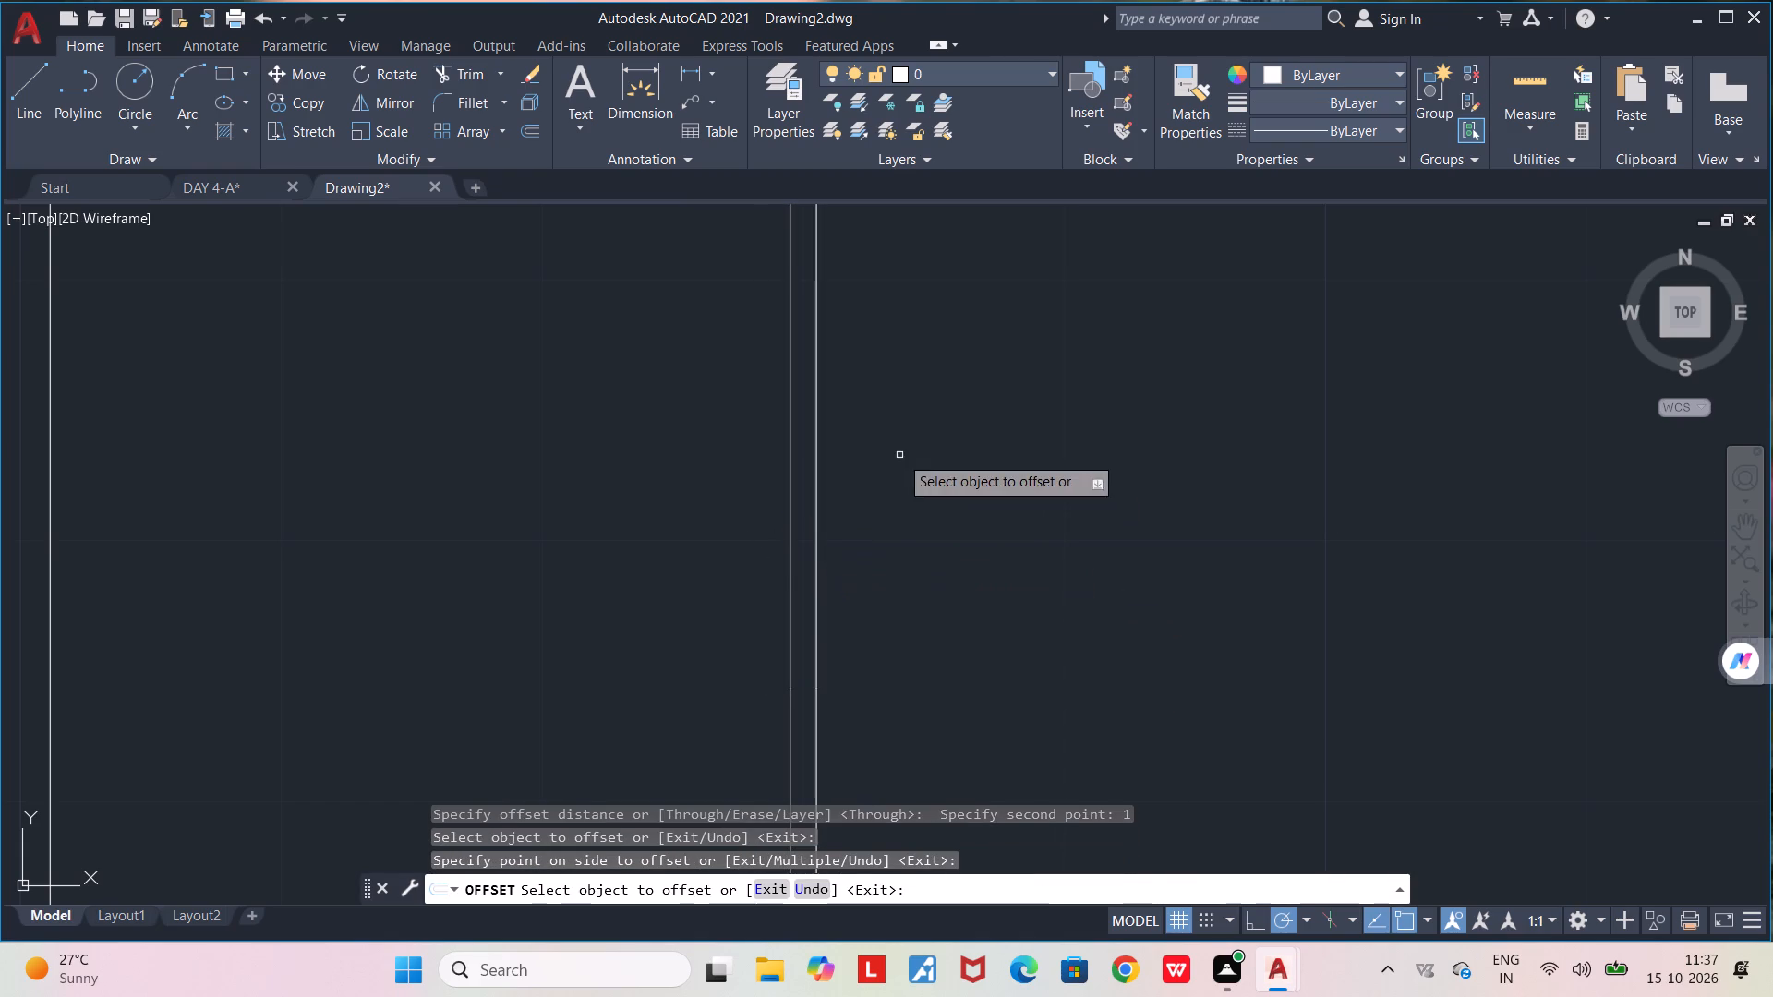
Offset the shorter vertical line of the stepped outline, on the kitchen side of the recess, by 1" into the recess.
middle_click_drag(899, 456, 867, 652)
scroll(867, 652, "down", 5)
scroll(926, 682, "up", 1)
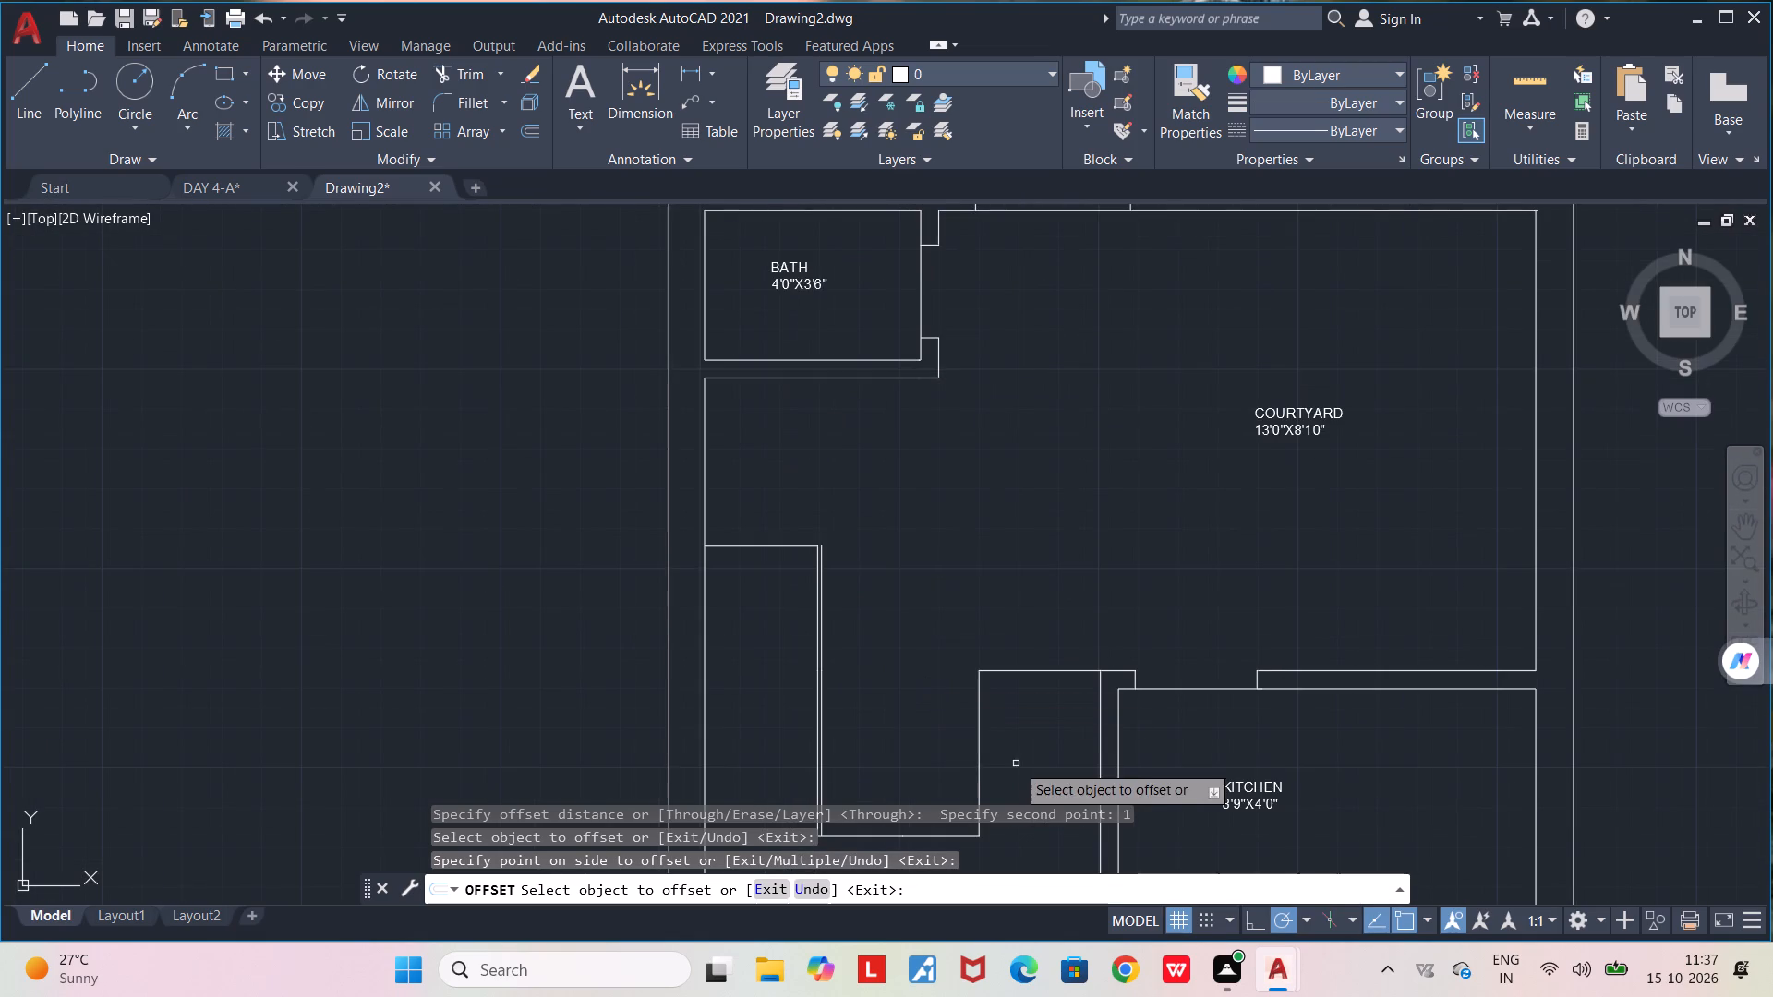
left_click(979, 730)
left_click(957, 733)
Offset both segments of the recess's bottom horizontal line upward by 1".
middle_click_drag(937, 731, 965, 468)
scroll(935, 533, "up", 3)
left_click(861, 690)
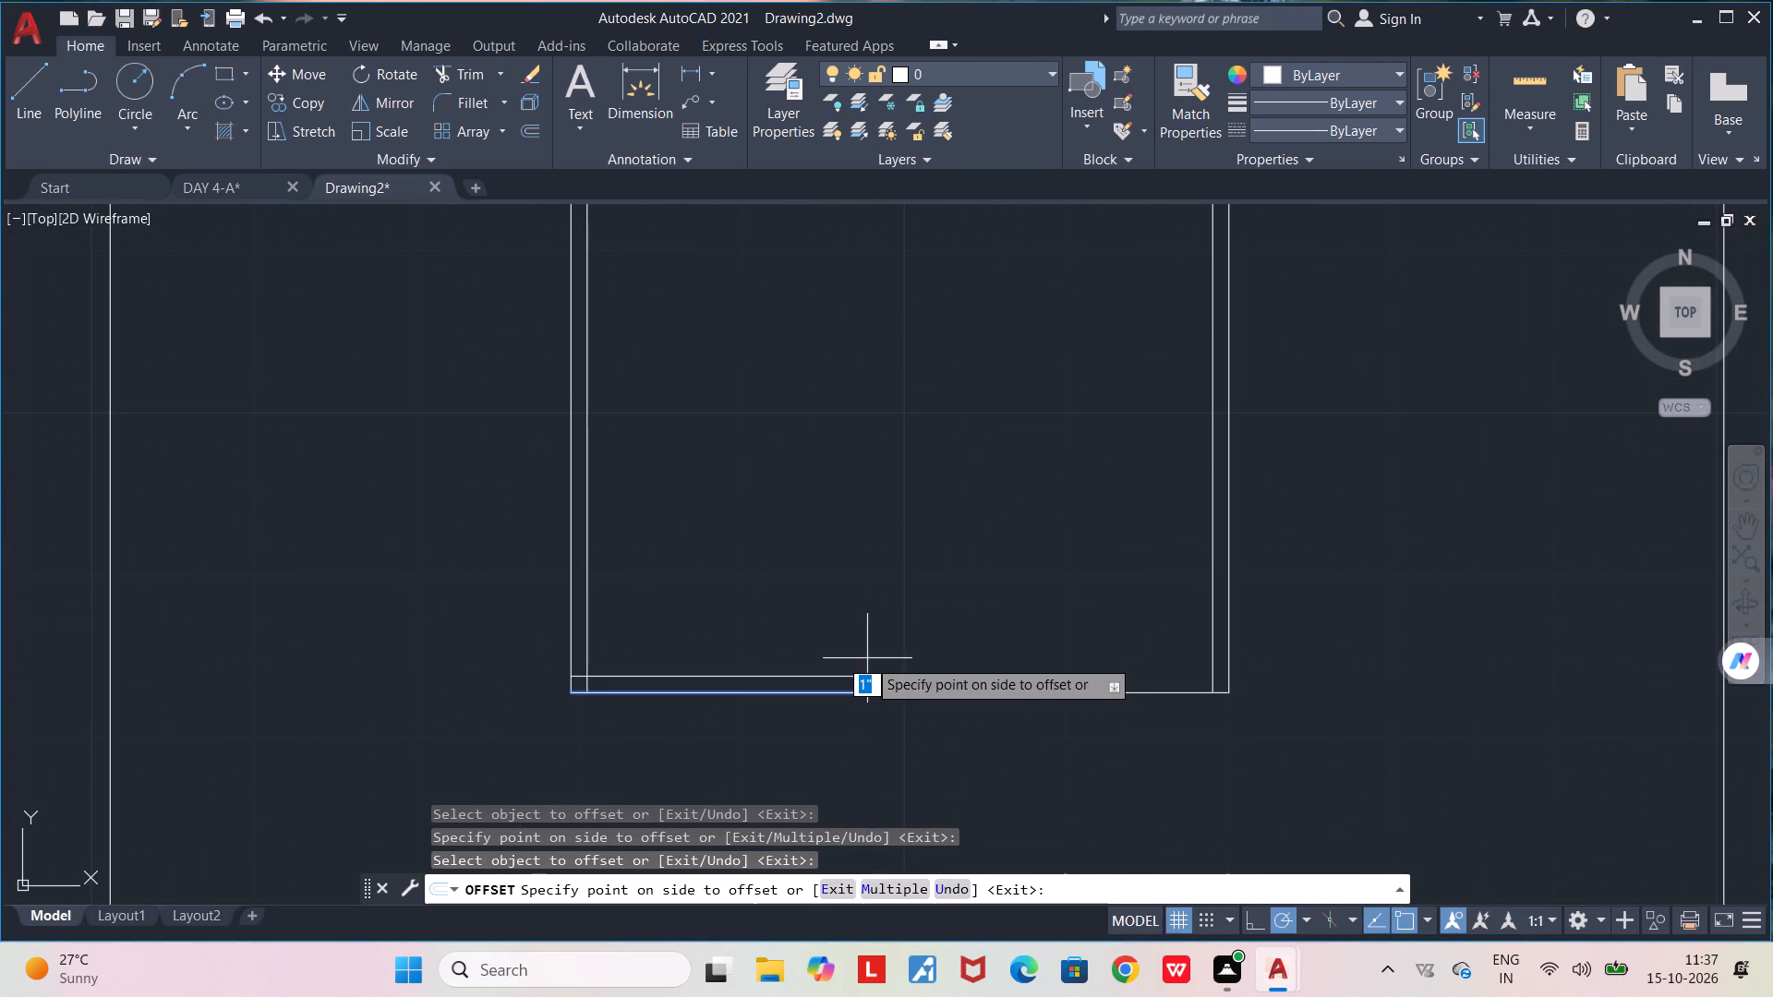
left_click(867, 658)
left_click(990, 691)
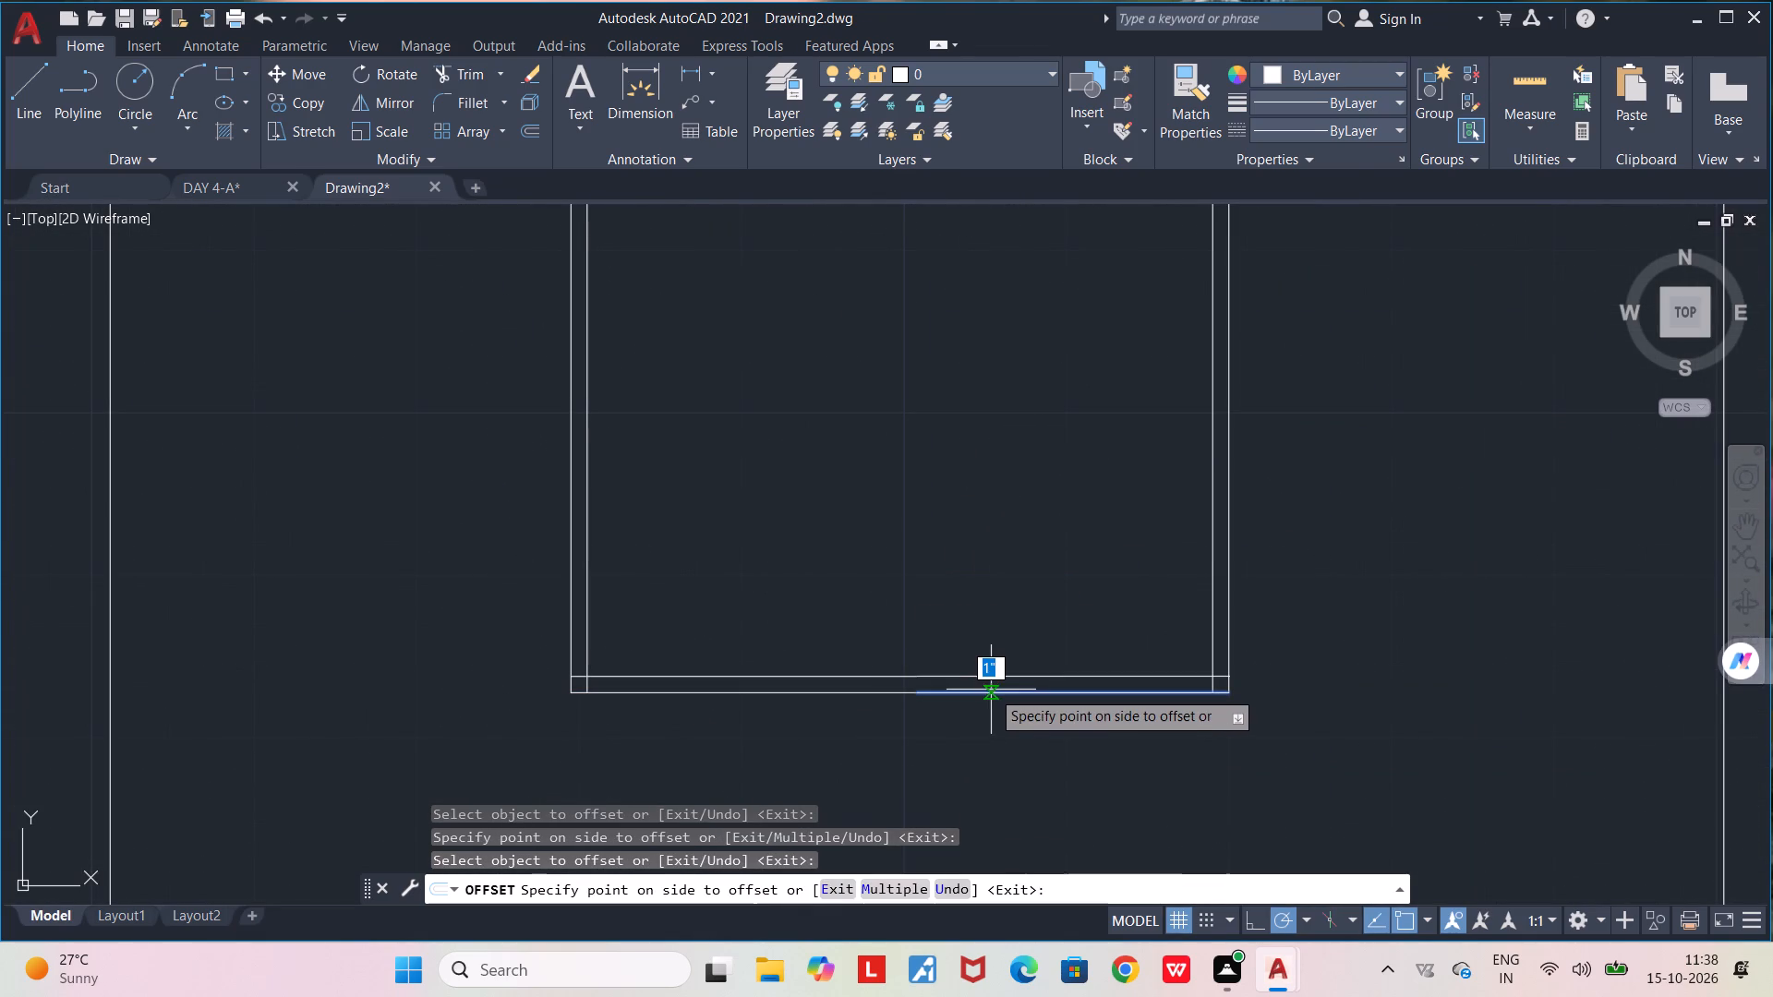
left_click(990, 663)
scroll(990, 662, "down", 2)
middle_click_drag(952, 540, 947, 643)
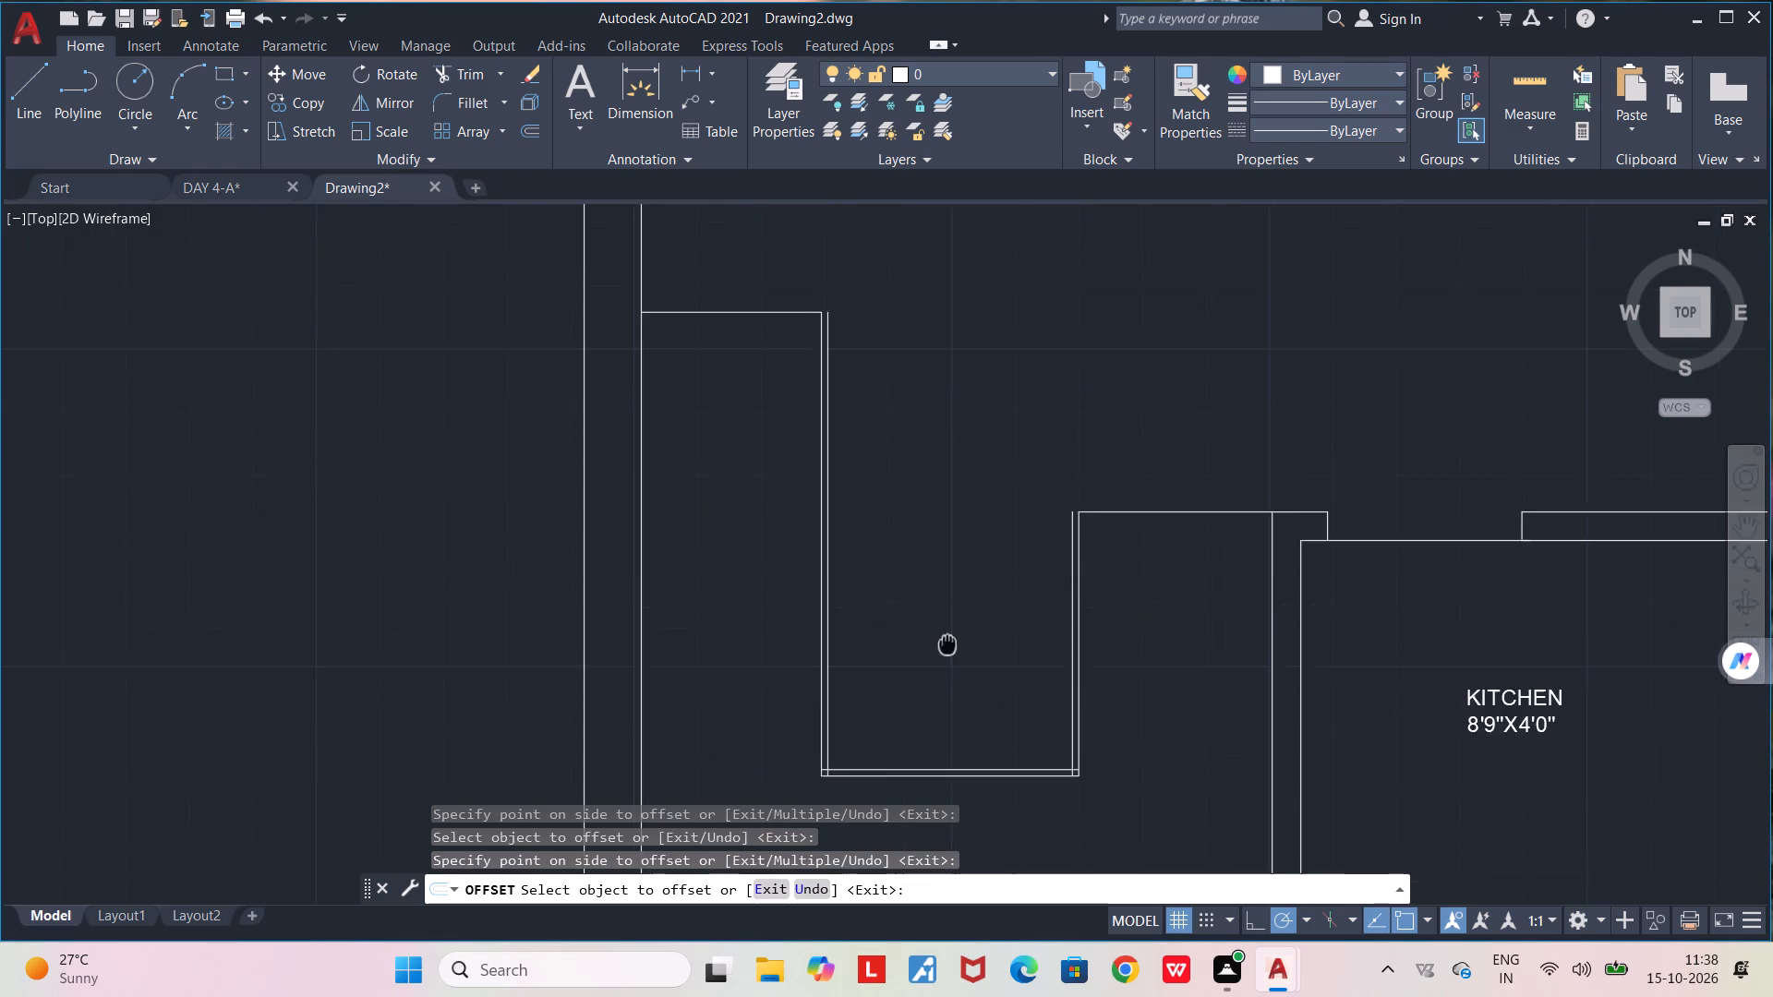
middle_click_drag(947, 643, 947, 645)
scroll(947, 645, "down", 2)
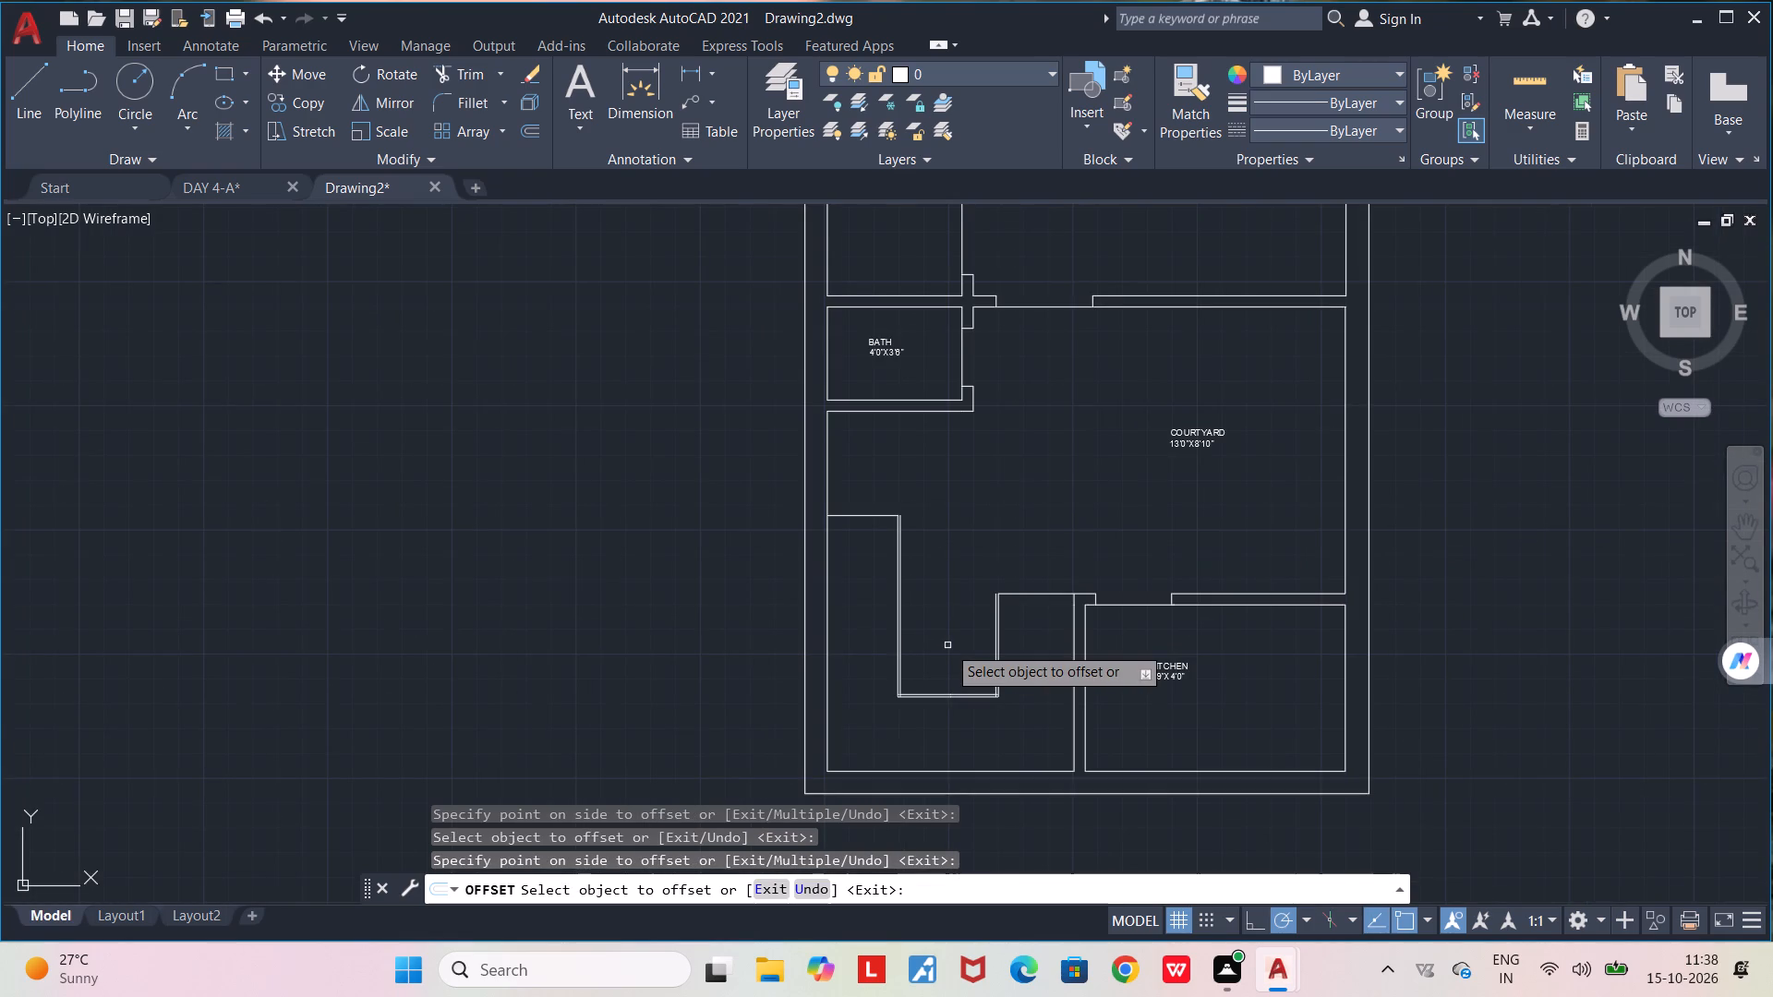
middle_click_drag(938, 640, 960, 553)
scroll(971, 438, "up", 1)
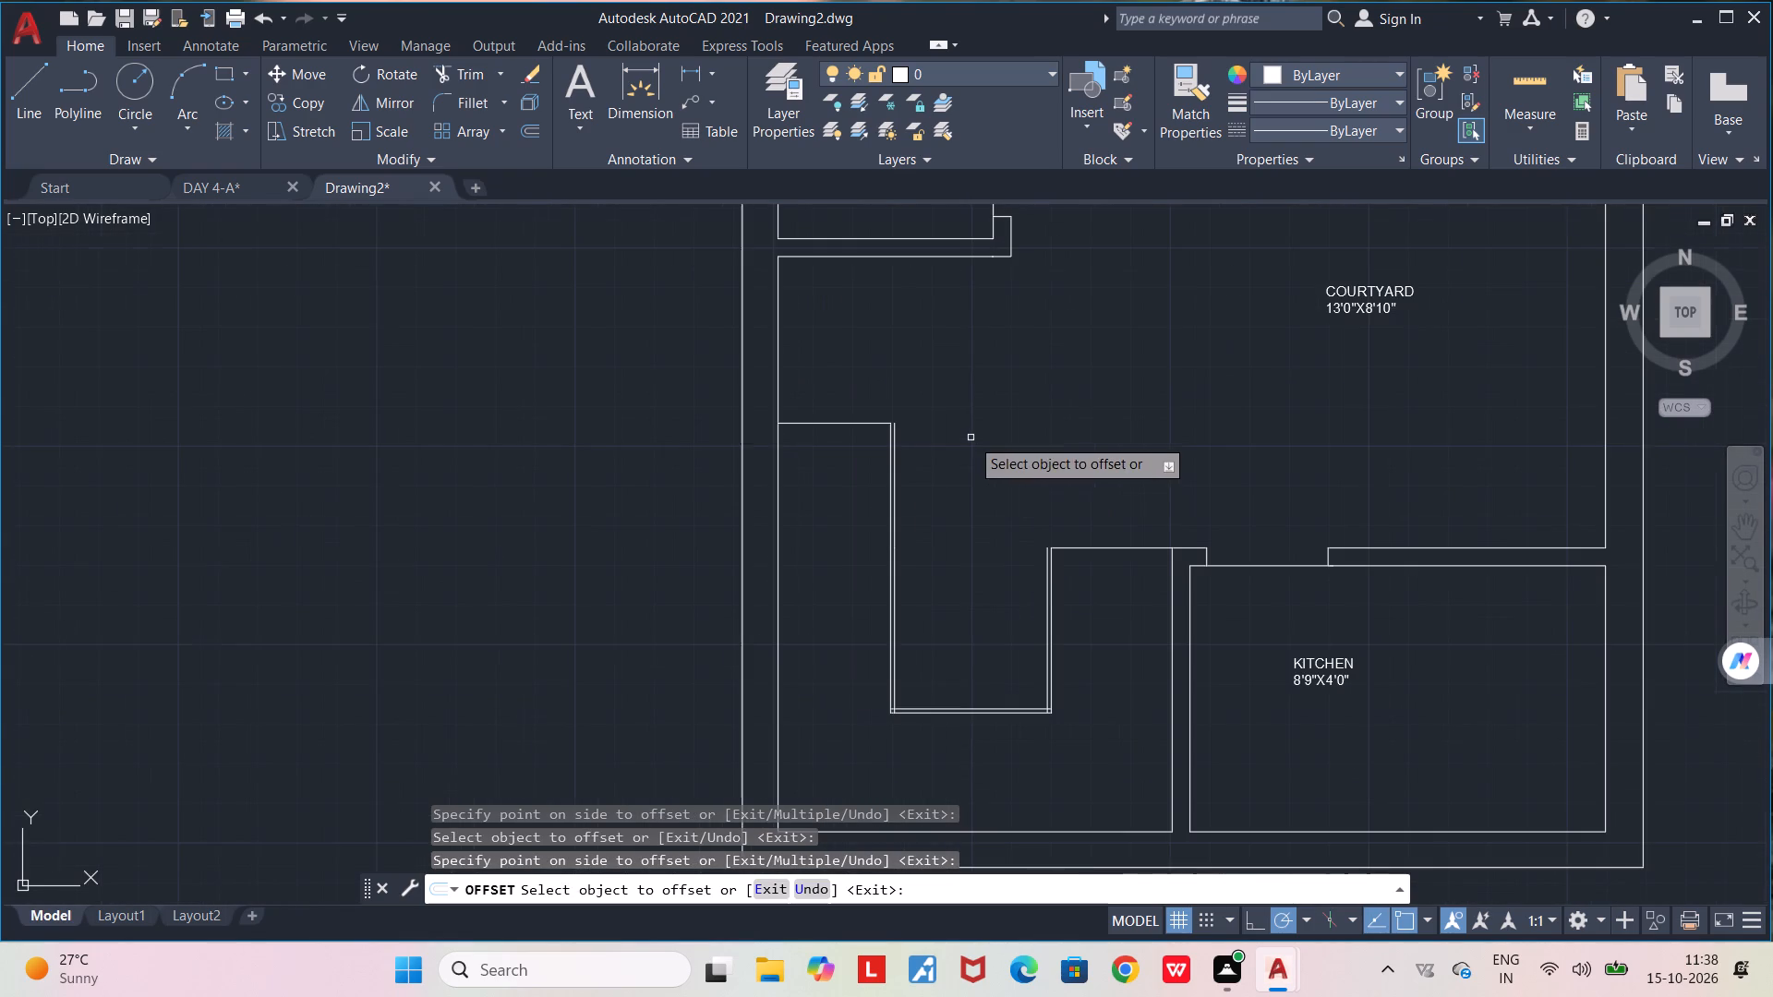
key("space")
Delete the horizontal line joining the side wall to the top of the stepped outline's long vertical line.
scroll(943, 425, "up", 3)
middle_click_drag(961, 434, 1003, 607)
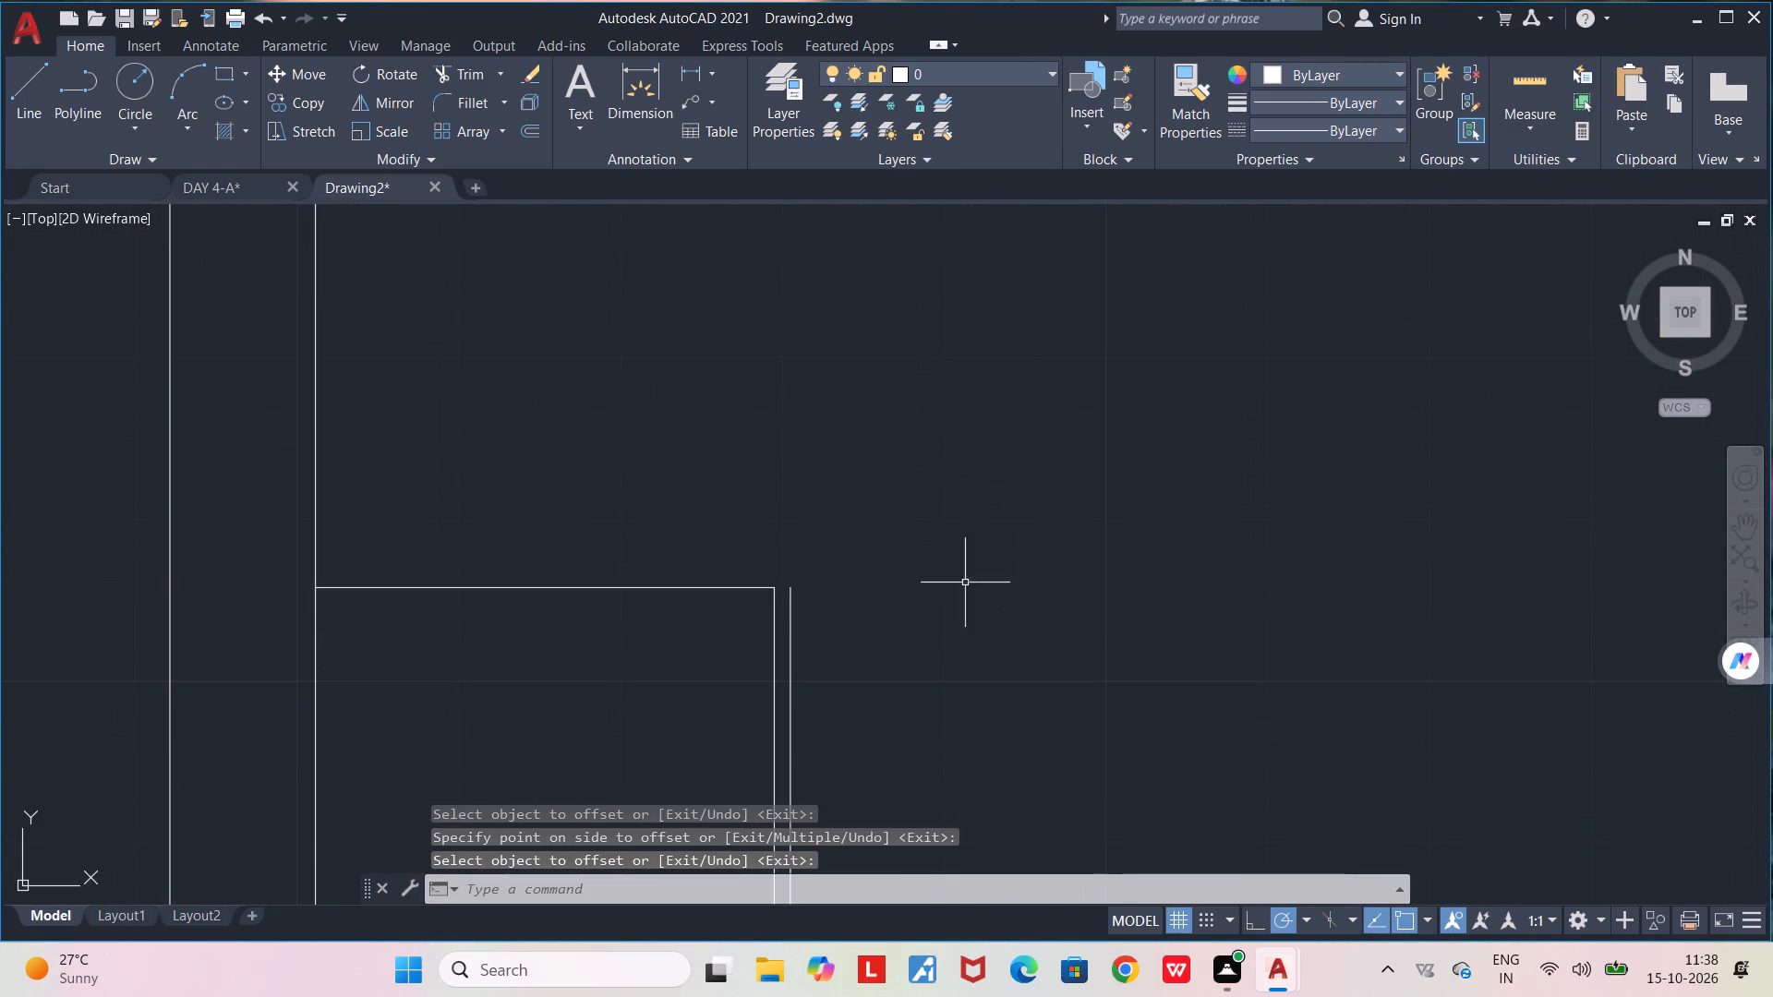
left_click(656, 589)
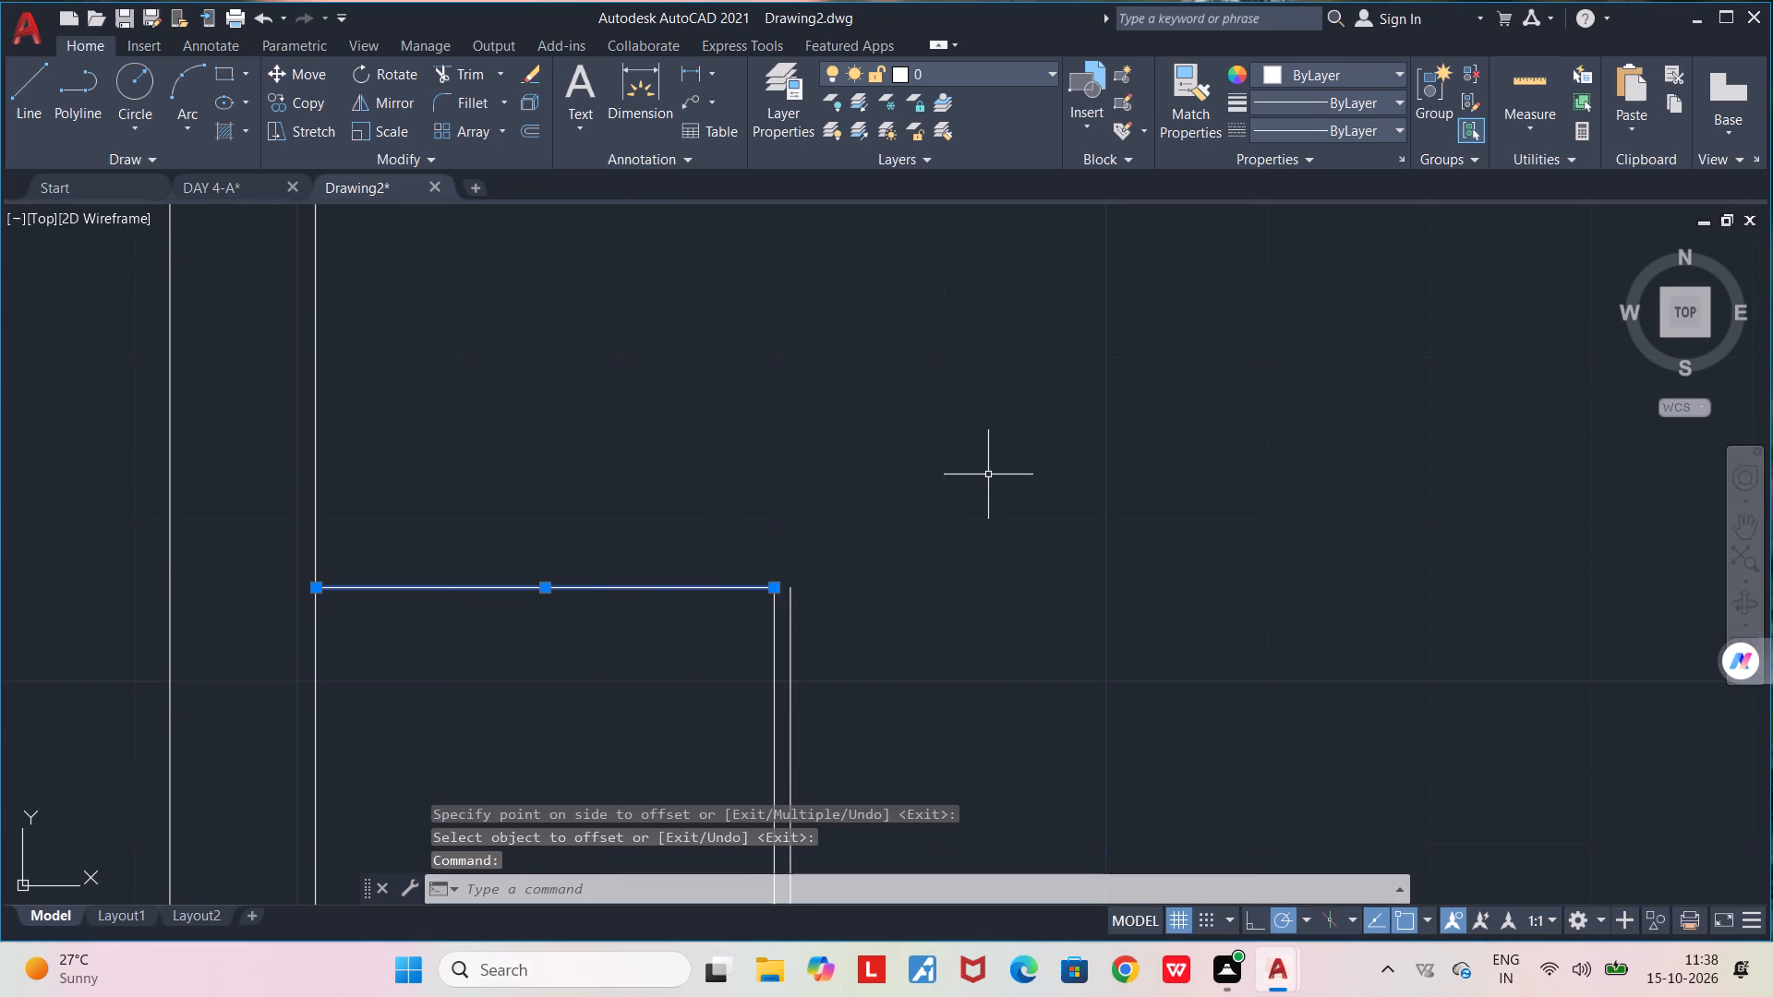
key("BackSpace")
key("Delete")
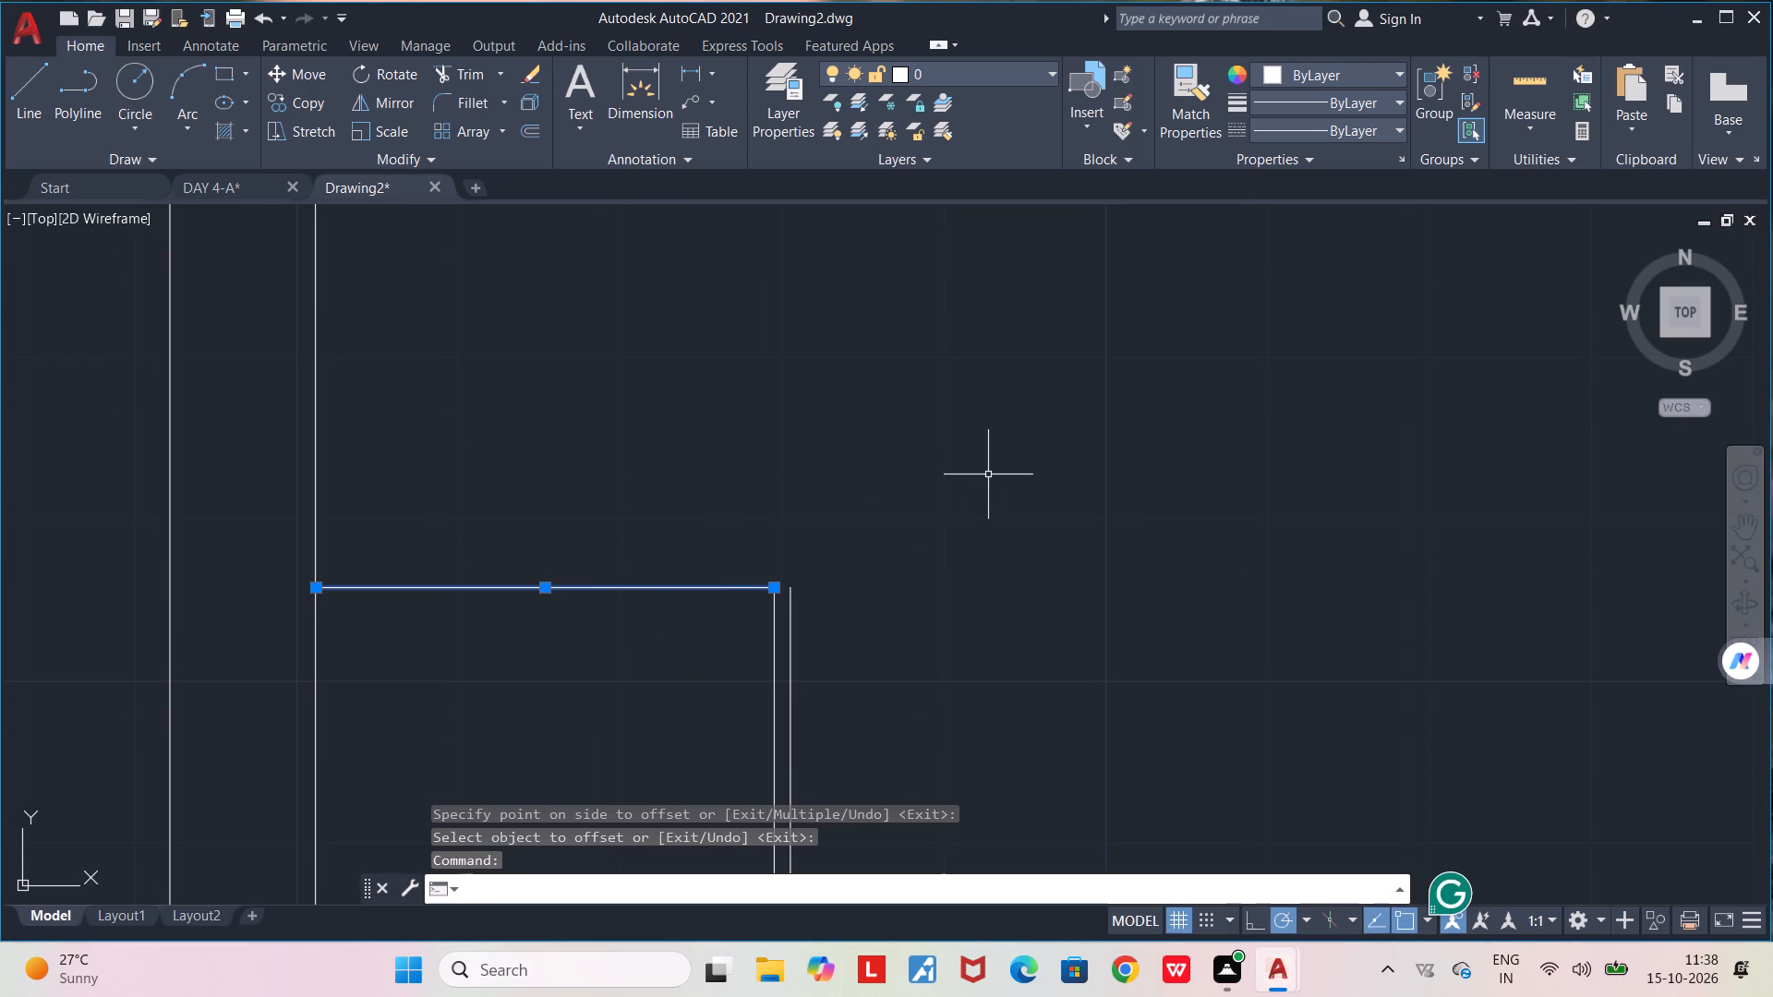
key("Delete")
left_click(628, 579)
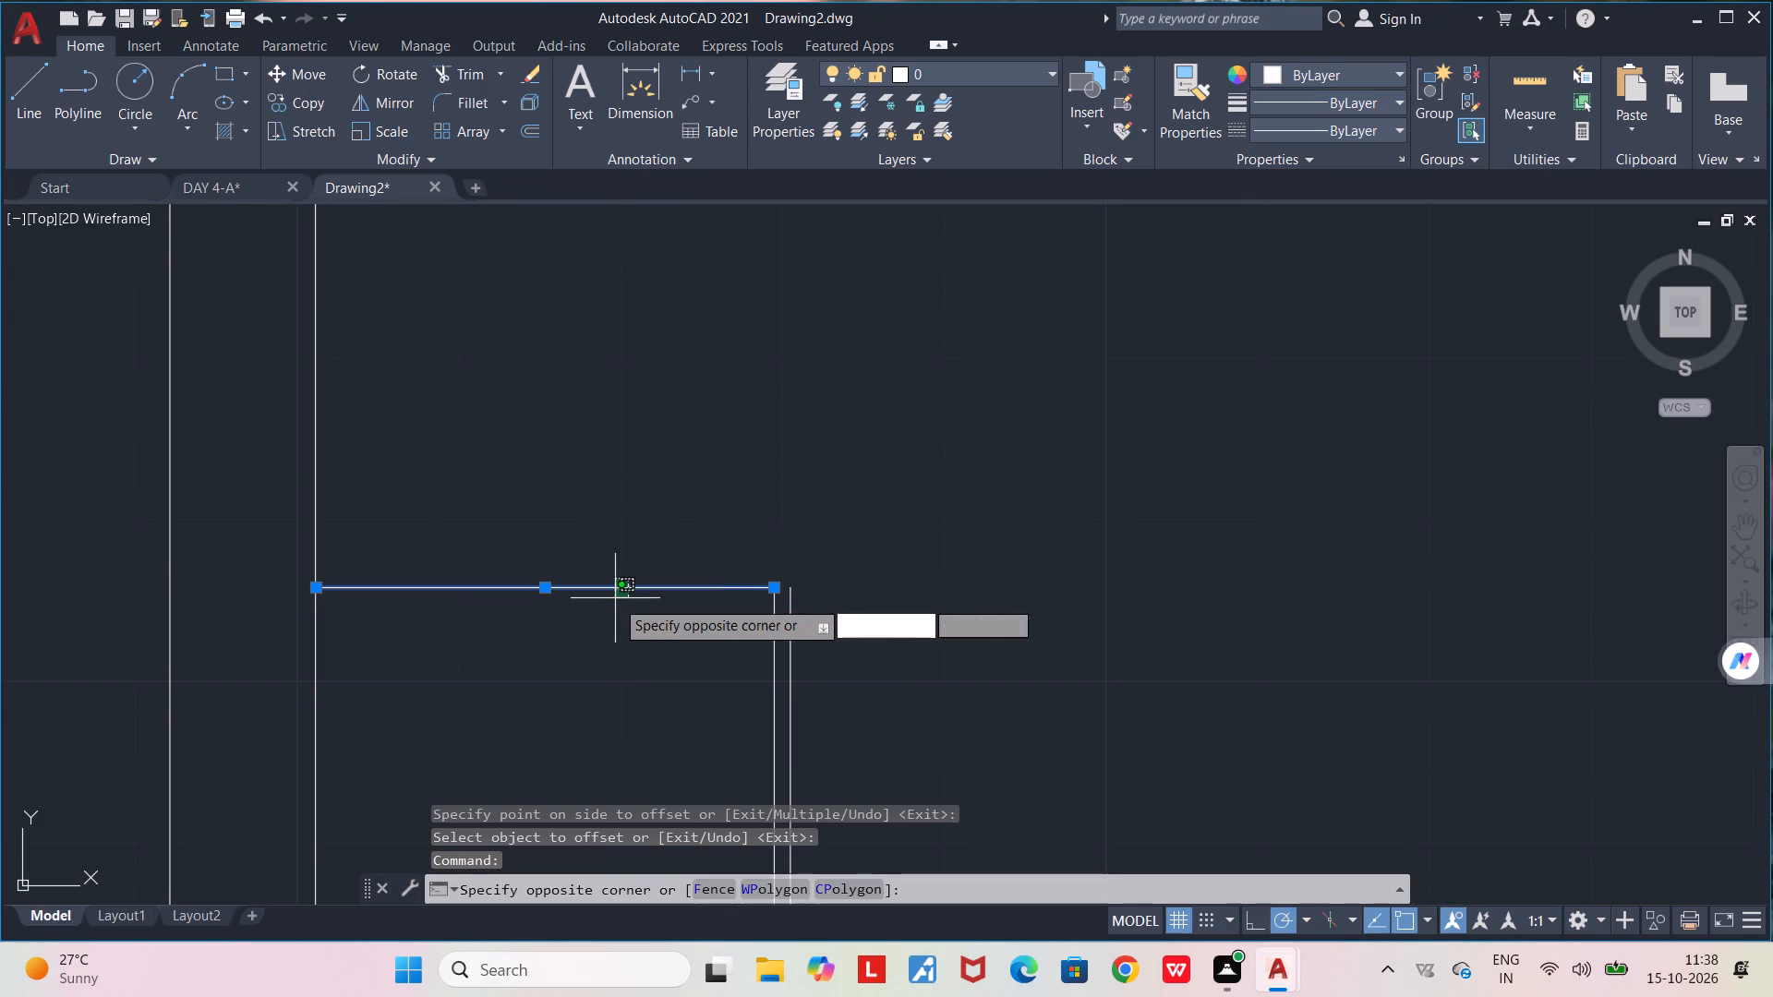
left_click(615, 600)
key("Delete")
Draw a short line closing the top of the double vertical lines on the kitchen side of the recess.
scroll(746, 579, "down", 2)
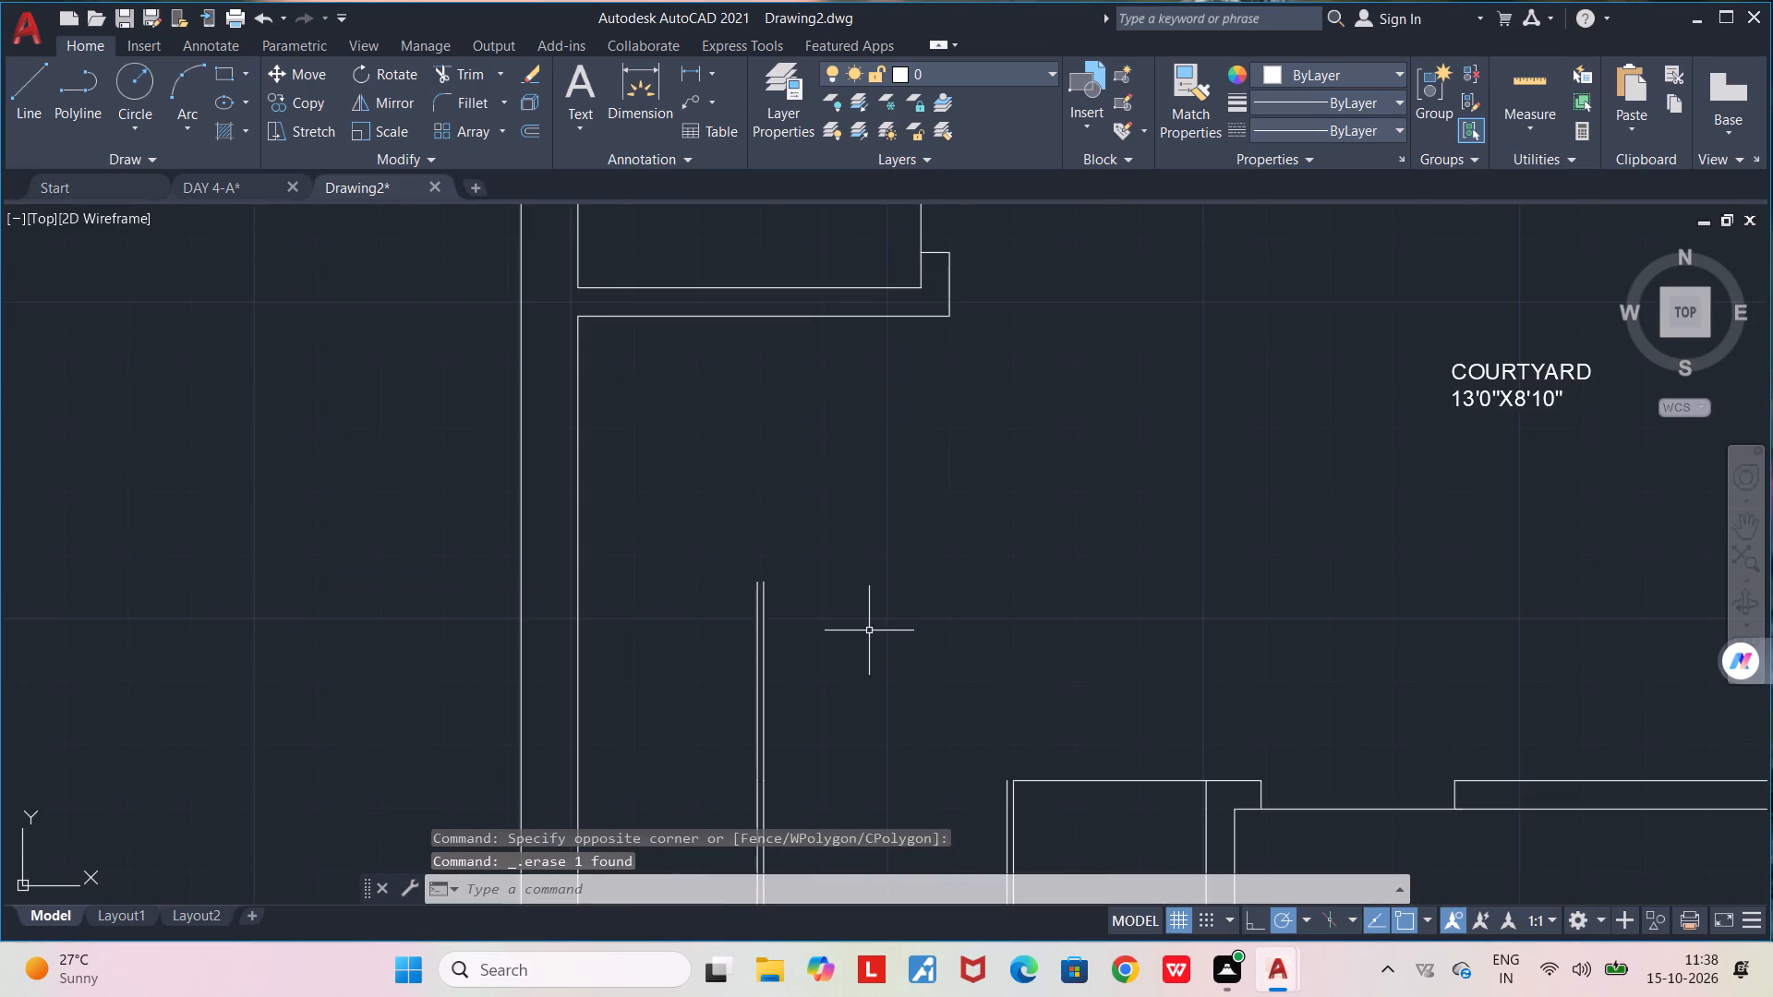
middle_click_drag(872, 631, 806, 460)
scroll(940, 616, "up", 4)
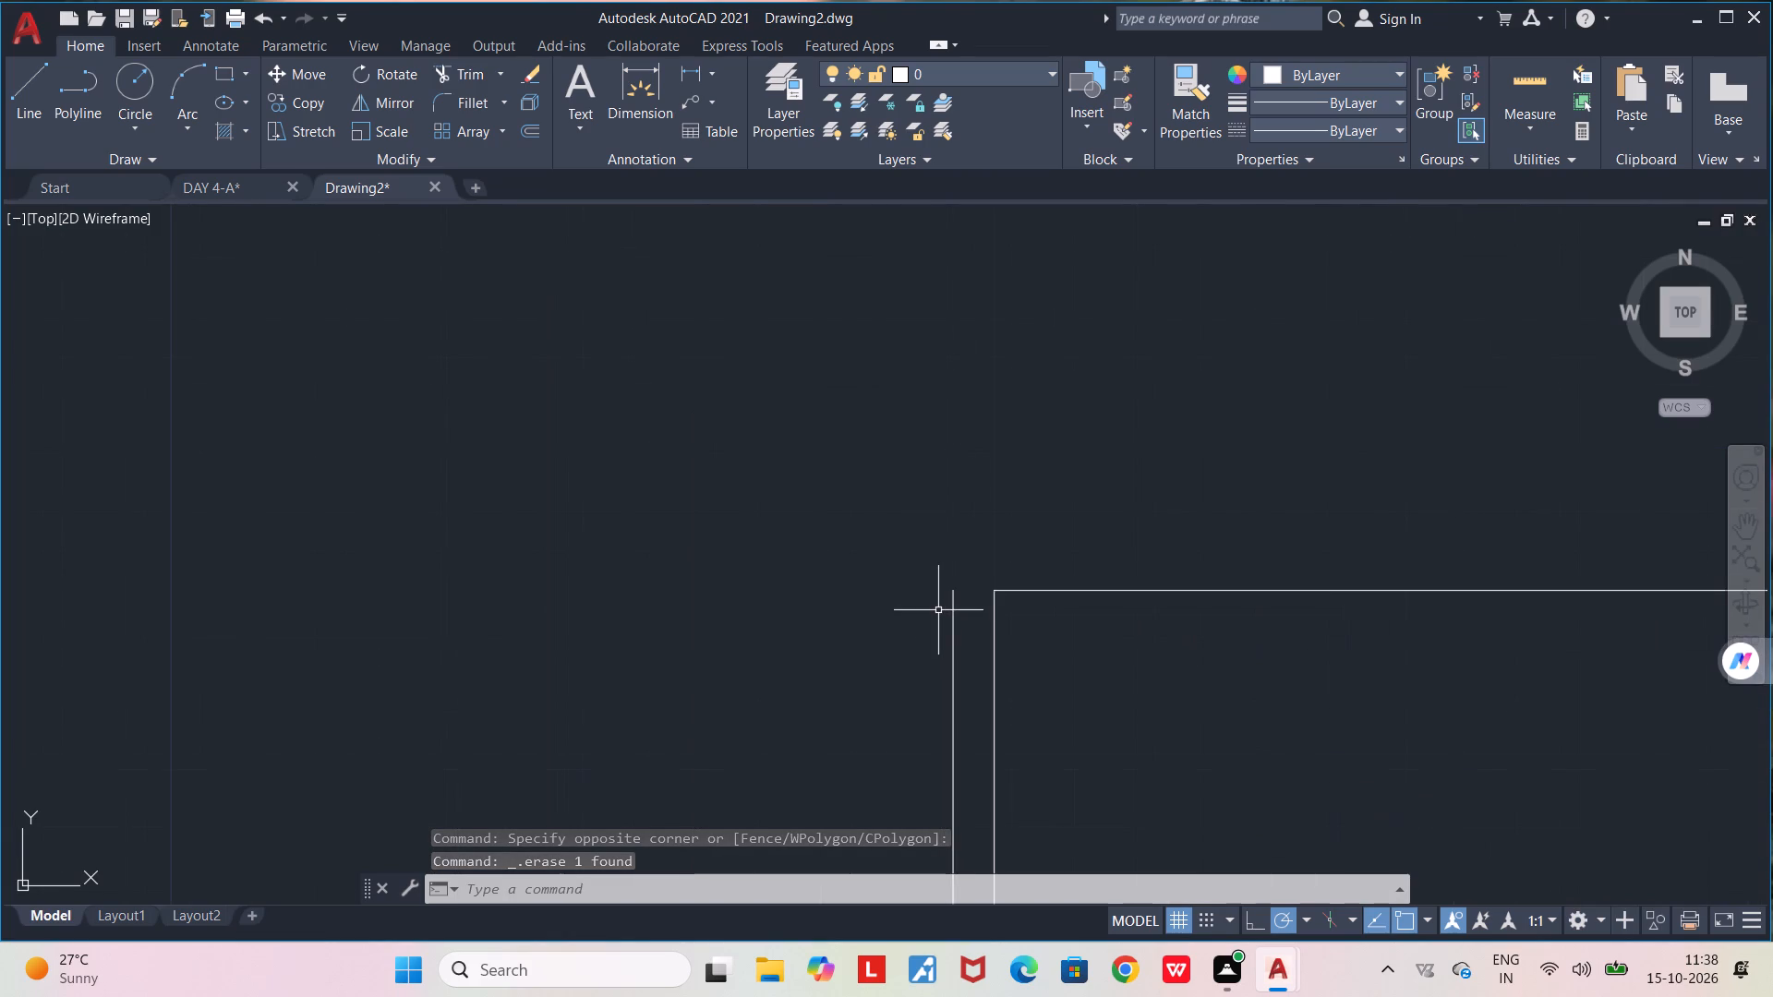
key("l")
key("Return")
scroll(935, 608, "up", 2)
left_click(979, 570)
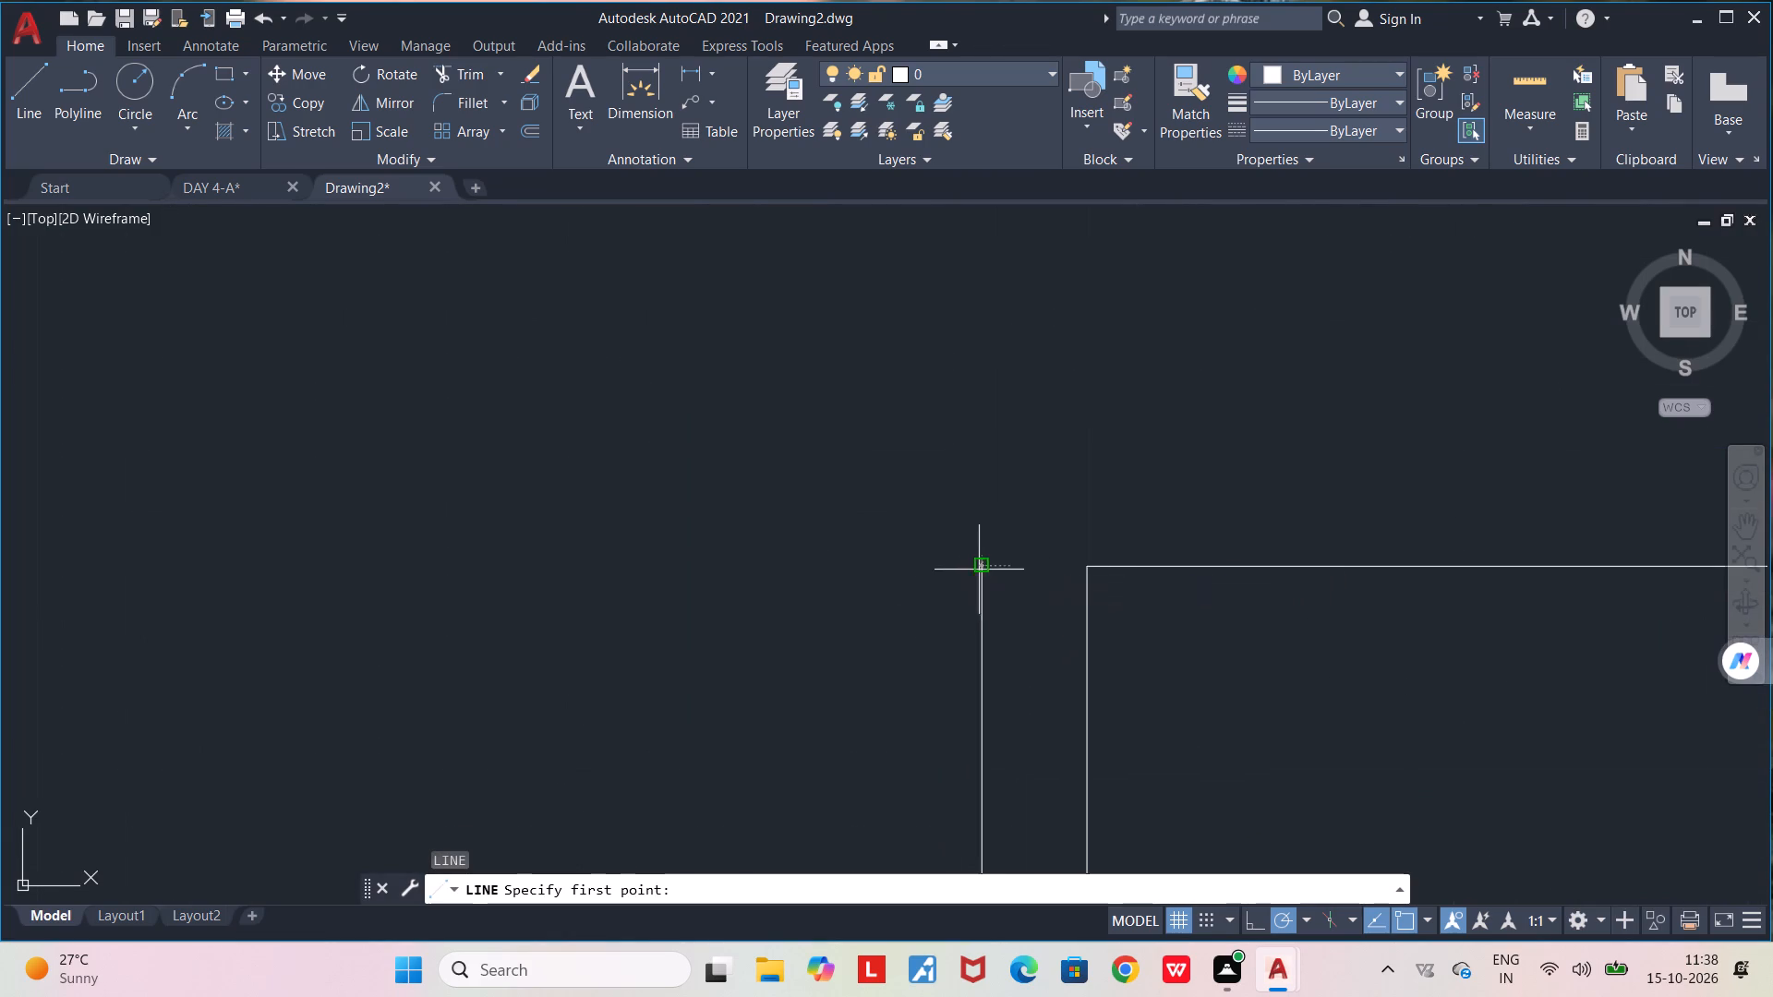
left_click(1094, 566)
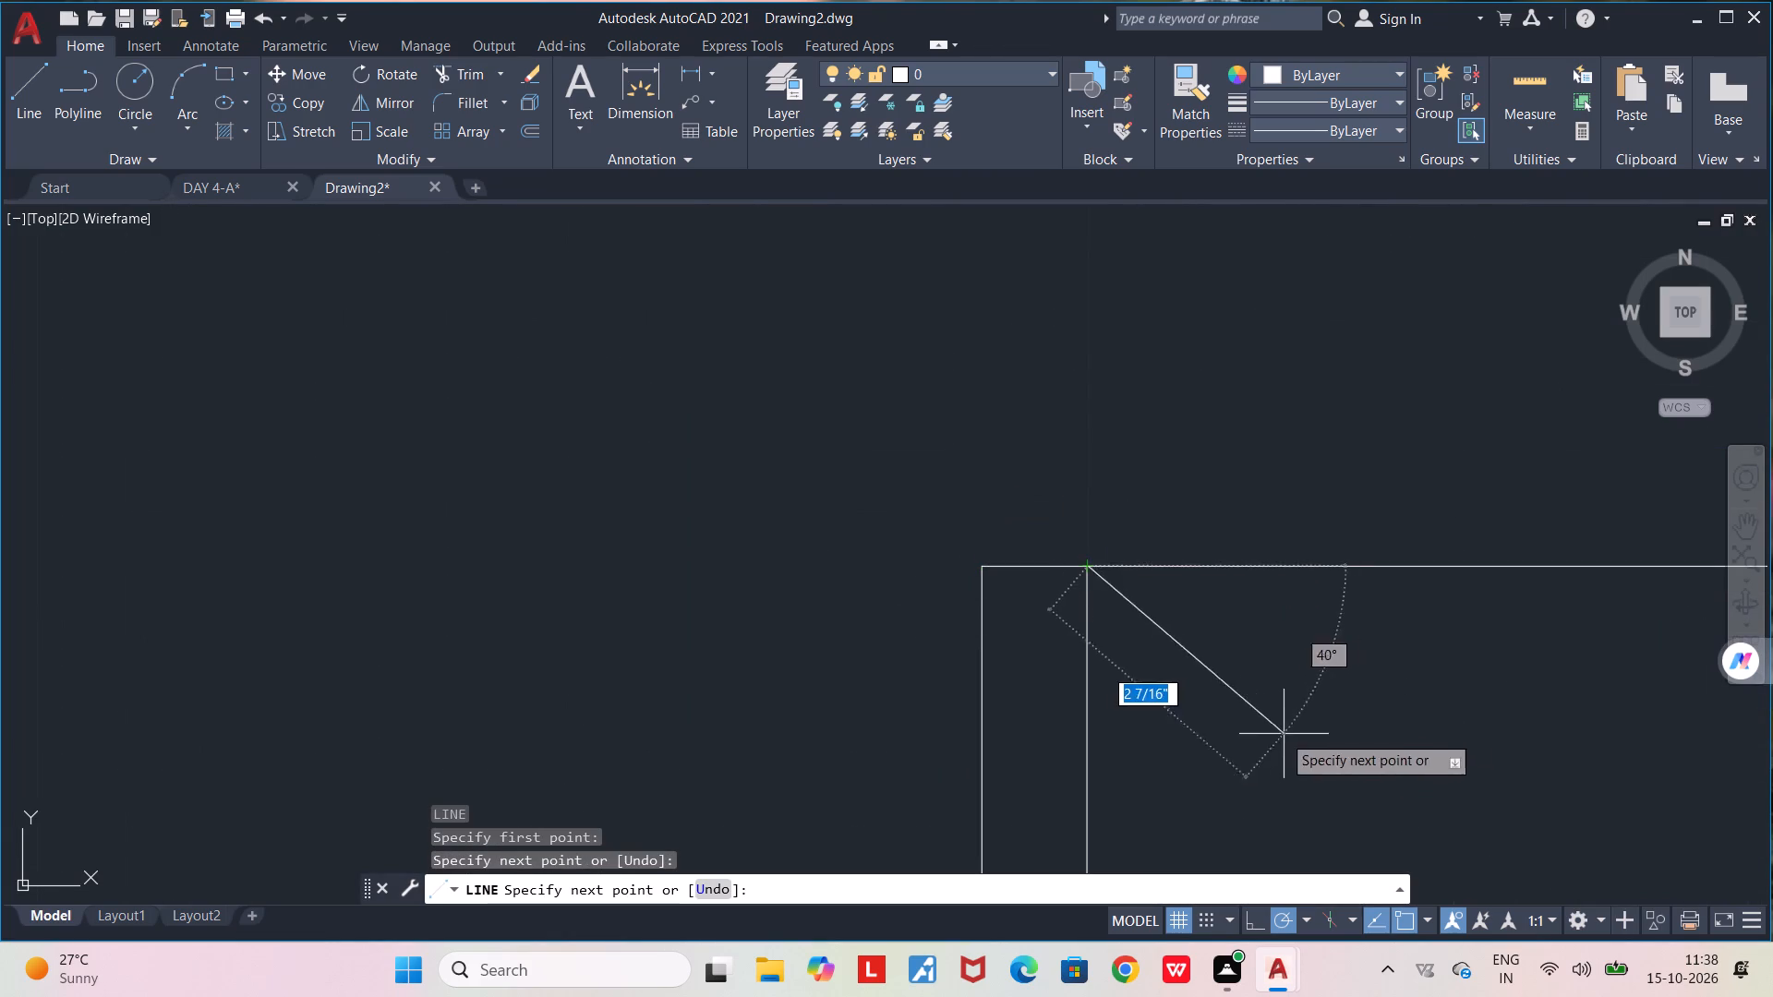
key("space")
Draw a horizontal line from the top of the long vertical line's 1" offset copy out past the side wall.
middle_click_drag(862, 521, 996, 609)
scroll(996, 609, "down", 5)
key("l")
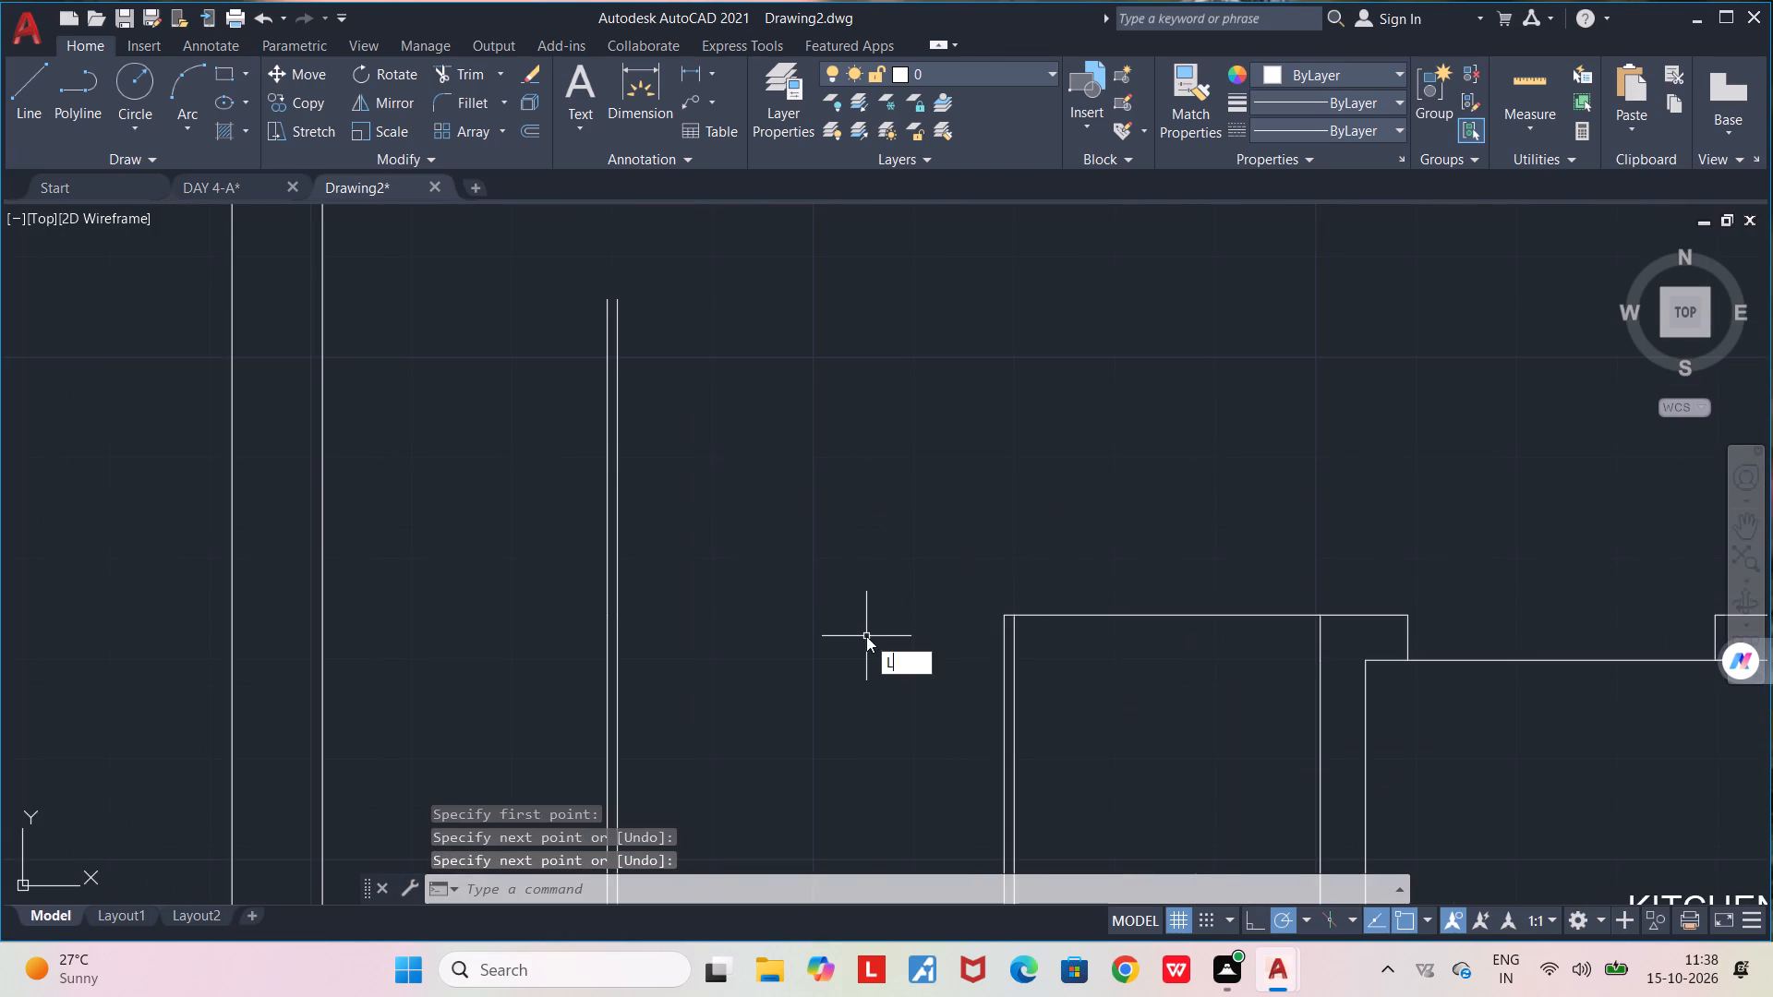
key("Return")
middle_click_drag(826, 427, 1012, 563)
scroll(837, 458, "up", 2)
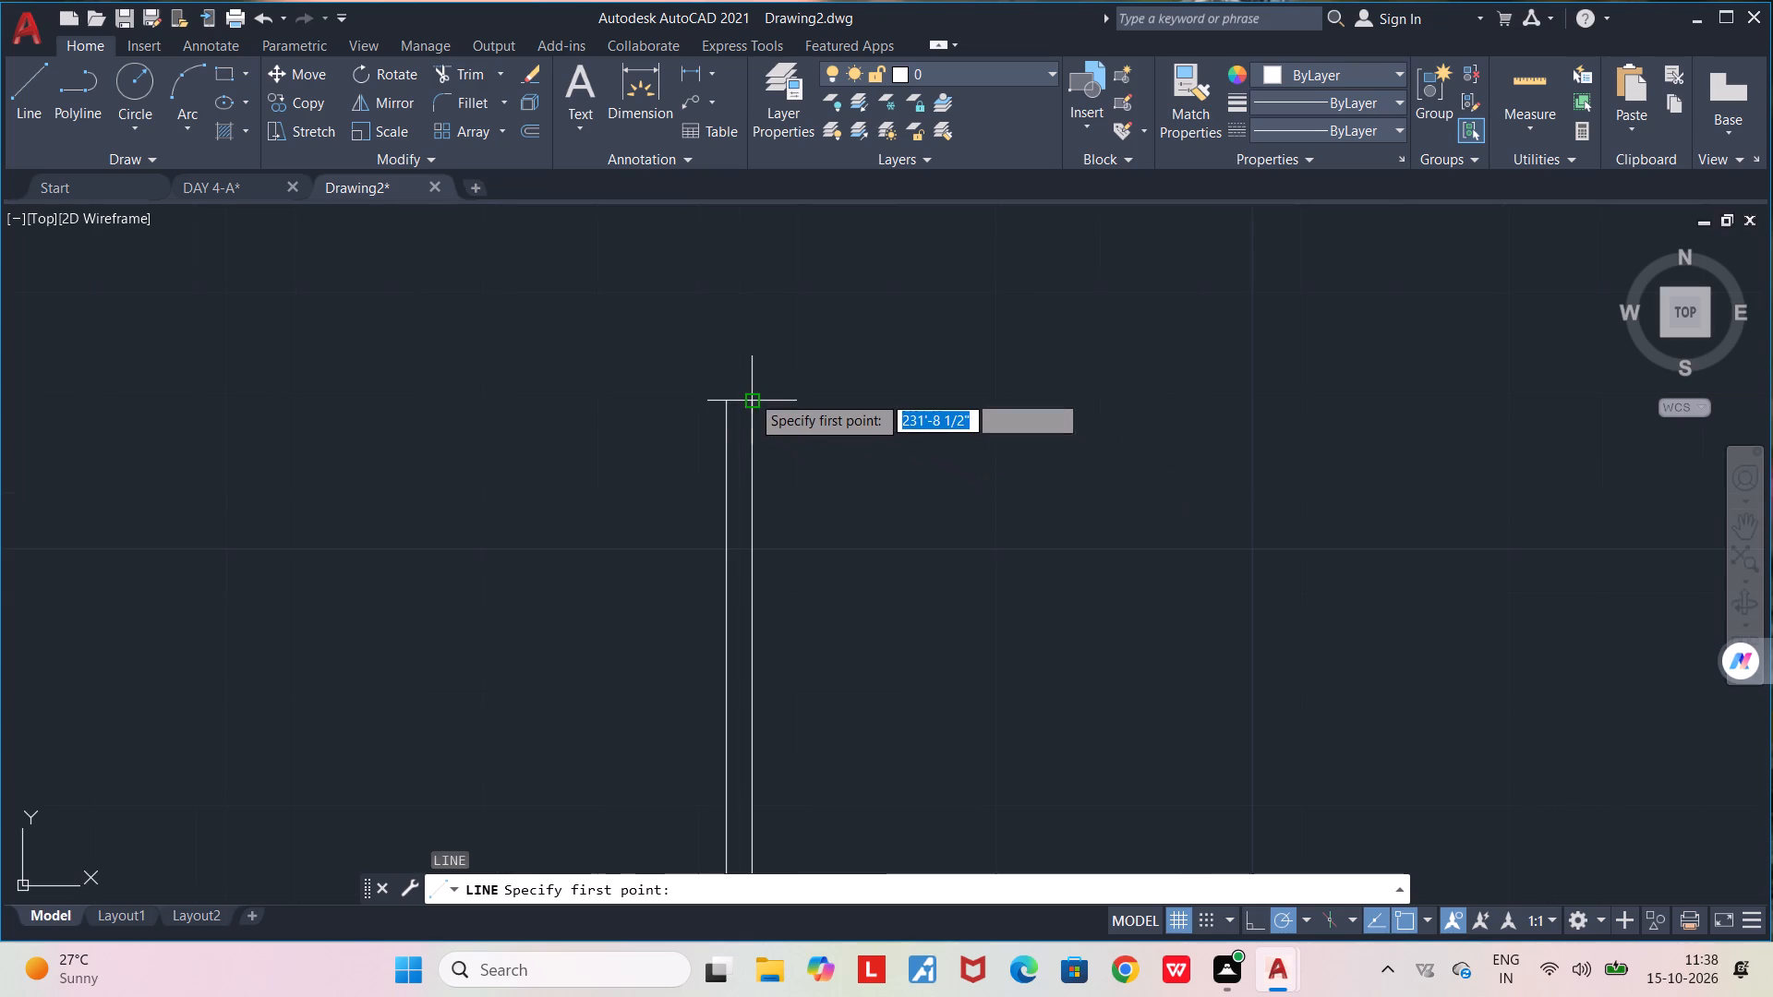
left_click(751, 394)
middle_click_drag(570, 411, 1079, 464)
scroll(1081, 466, "down", 4)
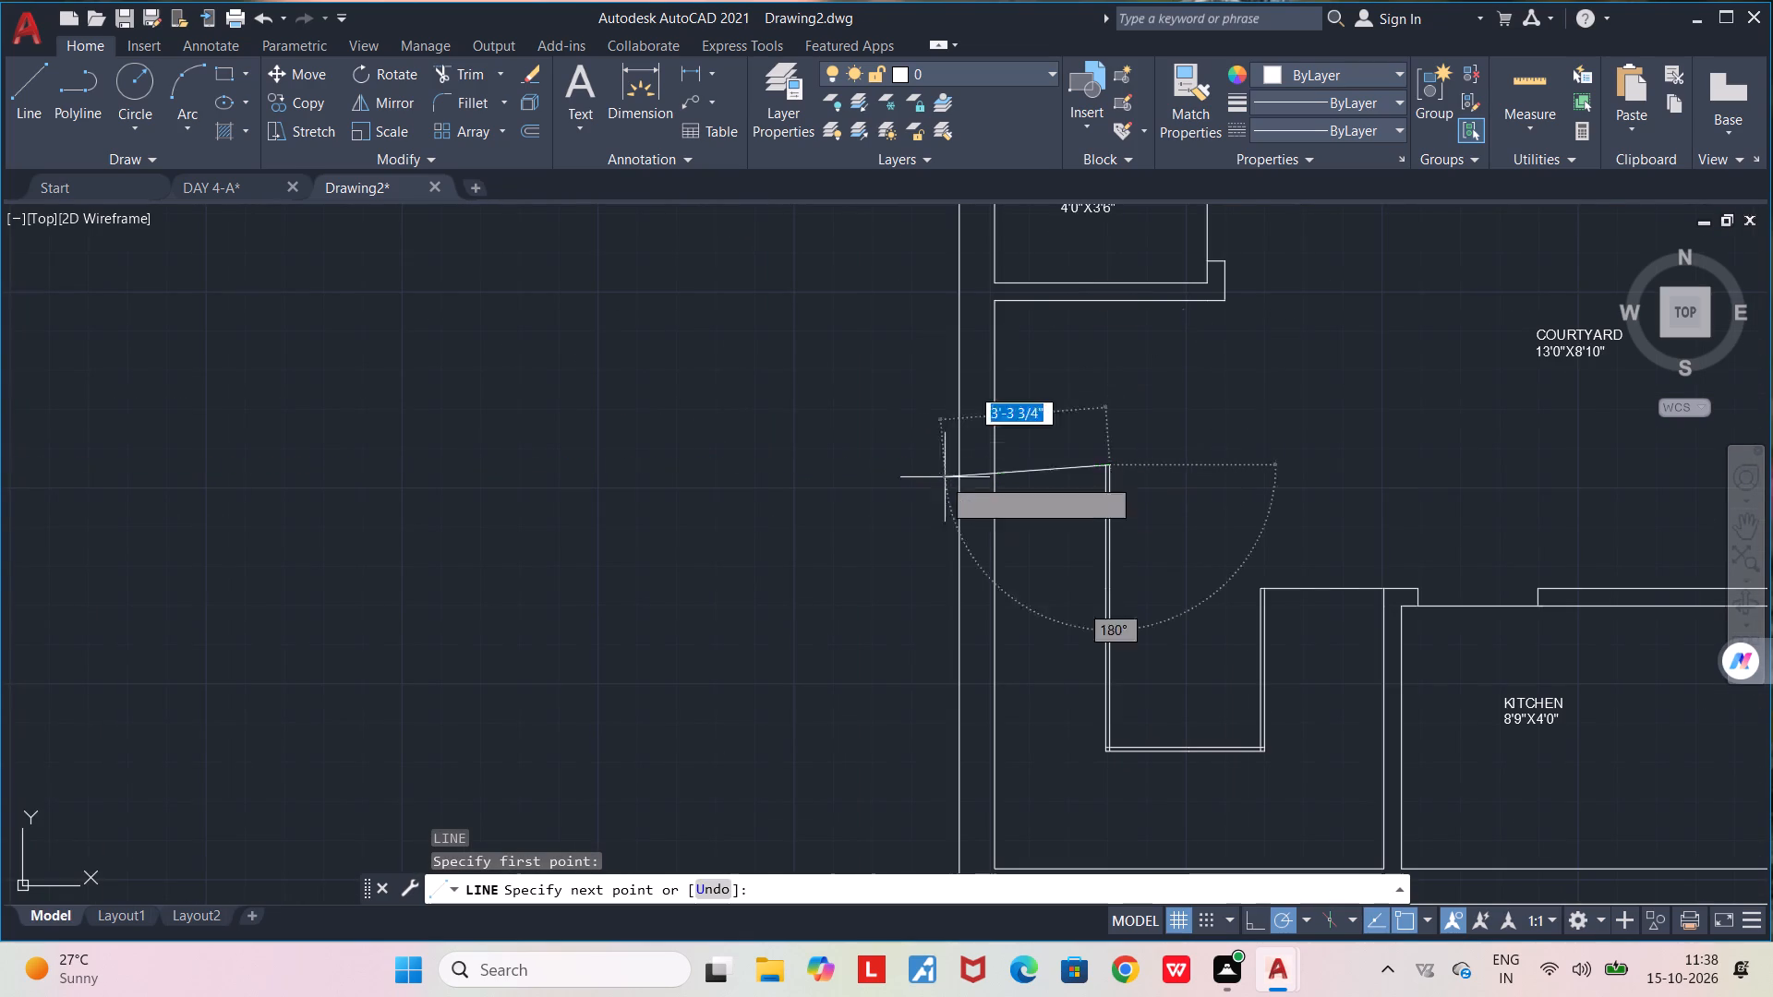
left_click(895, 472)
key("space")
Trim the new horizontal line back to the inner face of the side wall, removing the parts outside and within the wall.
key("t")
key("r")
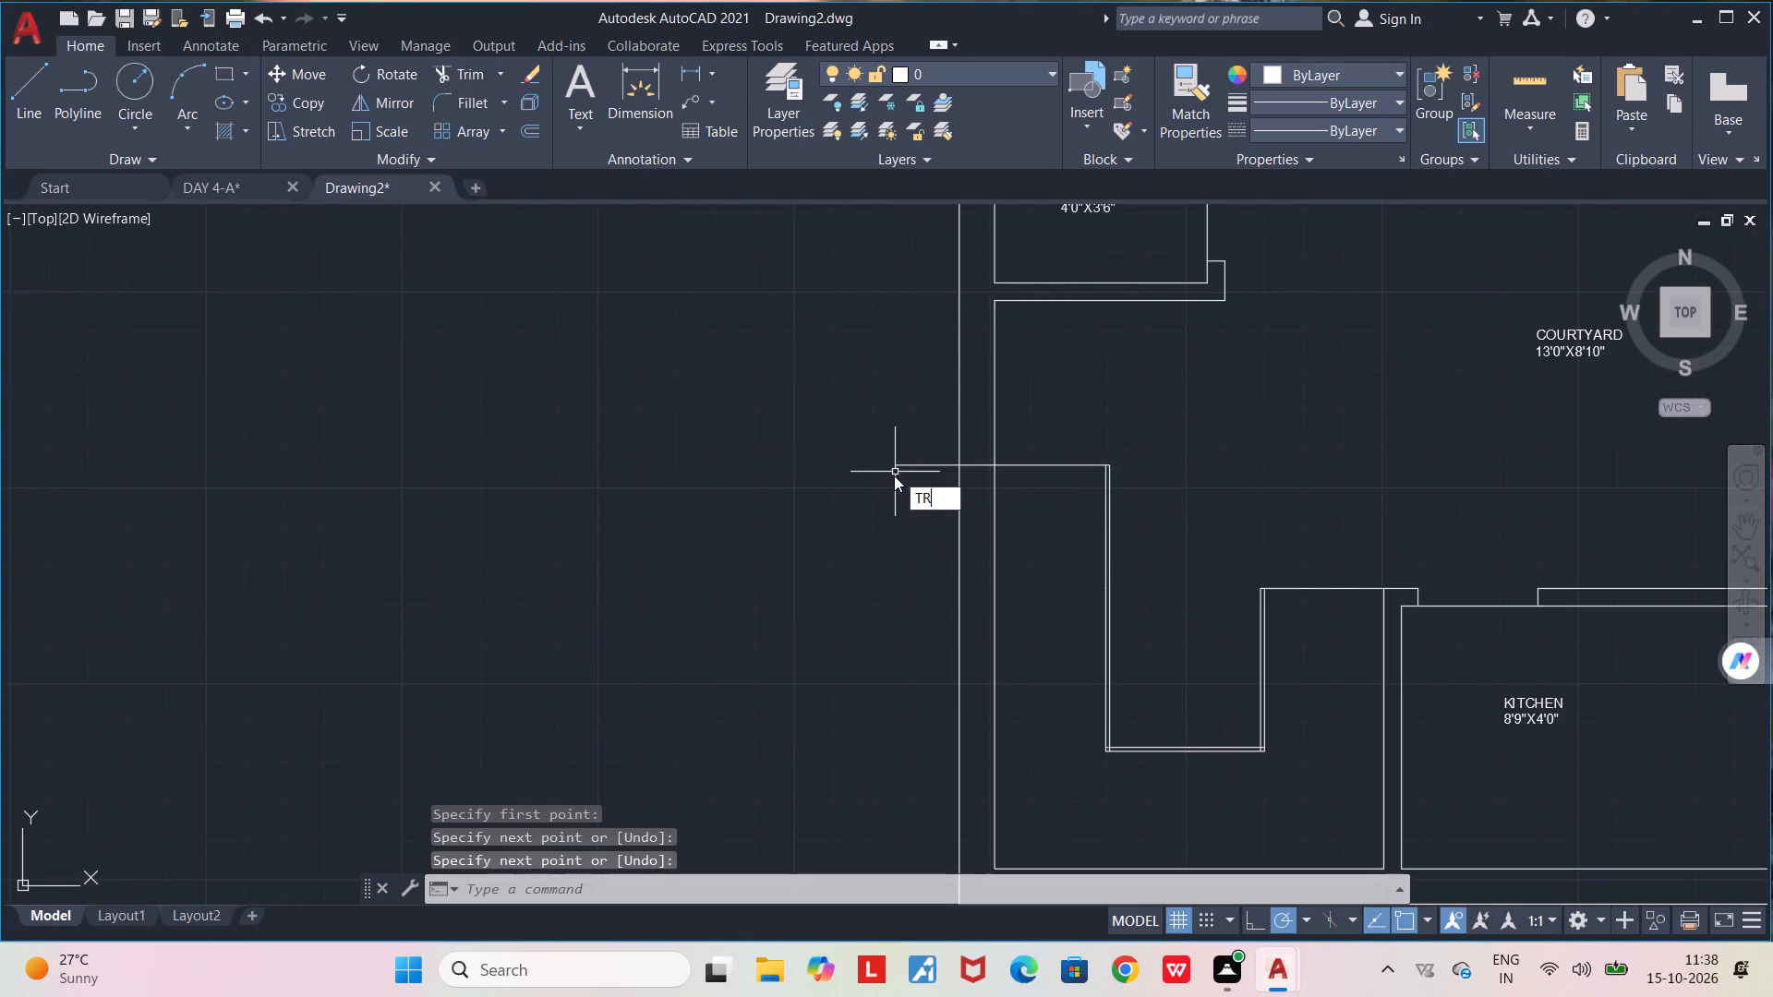
key("Return")
scroll(894, 470, "up", 2)
left_click_drag(967, 401, 976, 585)
scroll(975, 583, "down", 4)
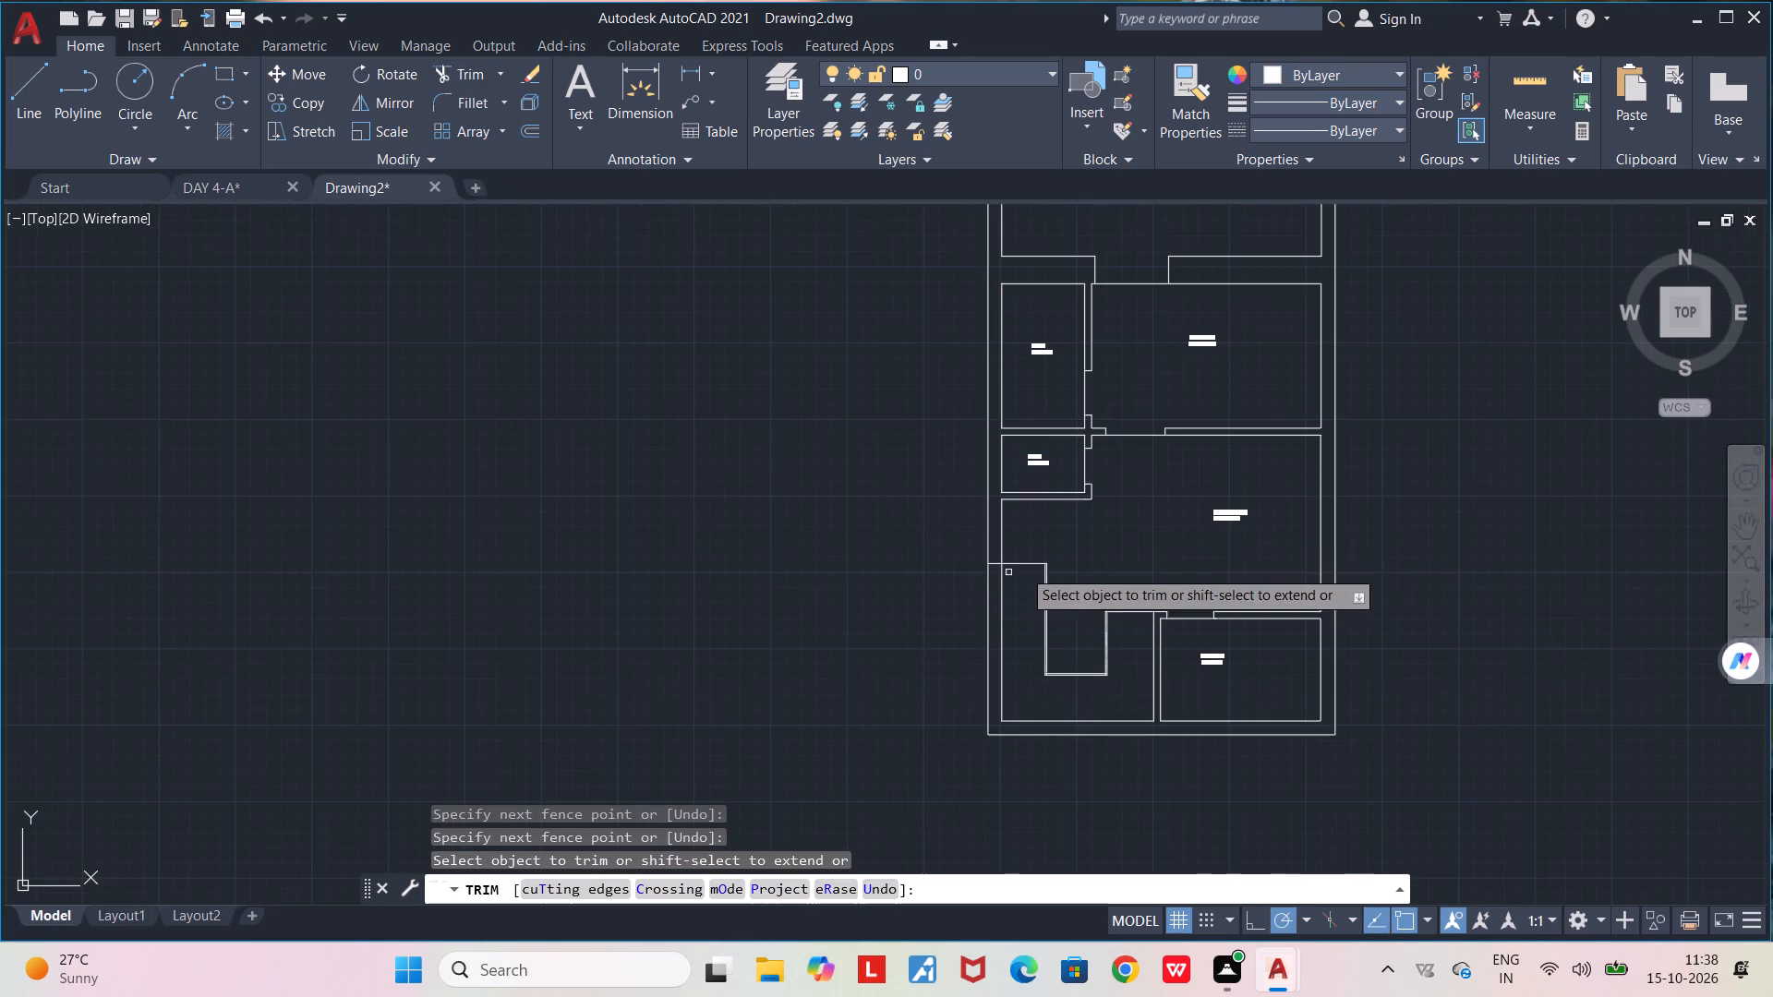
scroll(1080, 548, "up", 4)
middle_click_drag(779, 692, 959, 463)
scroll(882, 596, "up", 1)
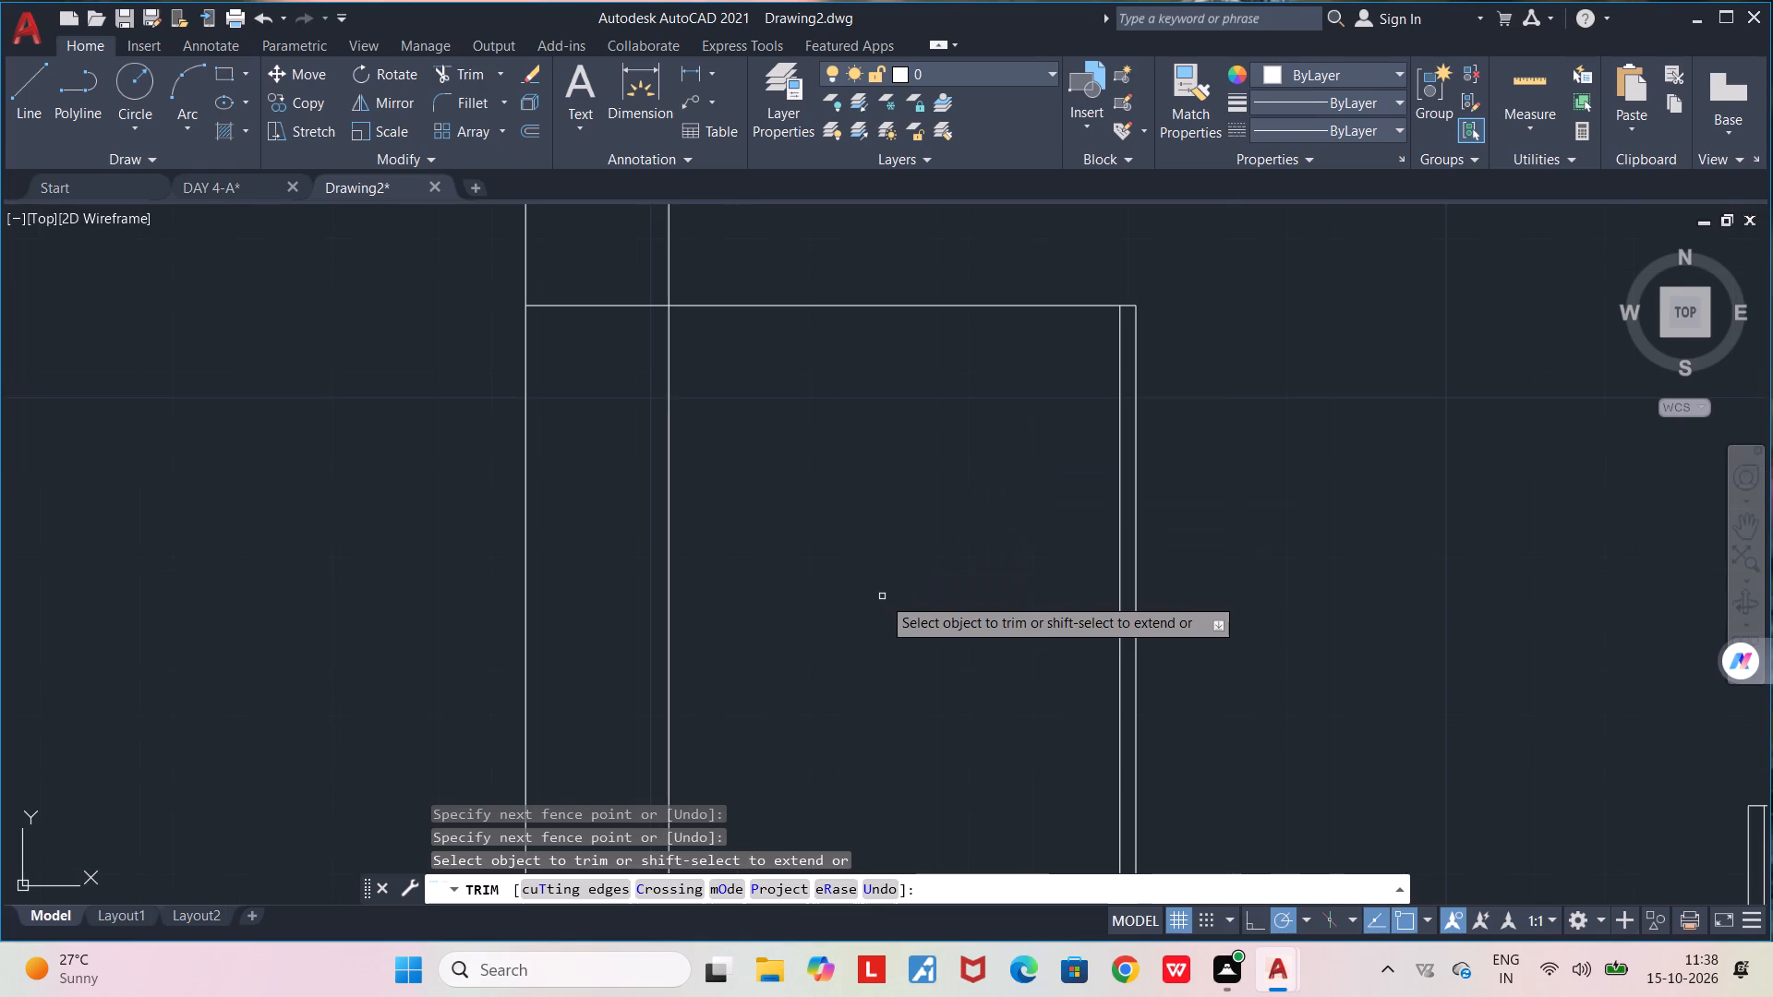
middle_click_drag(888, 542, 951, 728)
left_click_drag(684, 452, 681, 547)
scroll(681, 548, "down", 4)
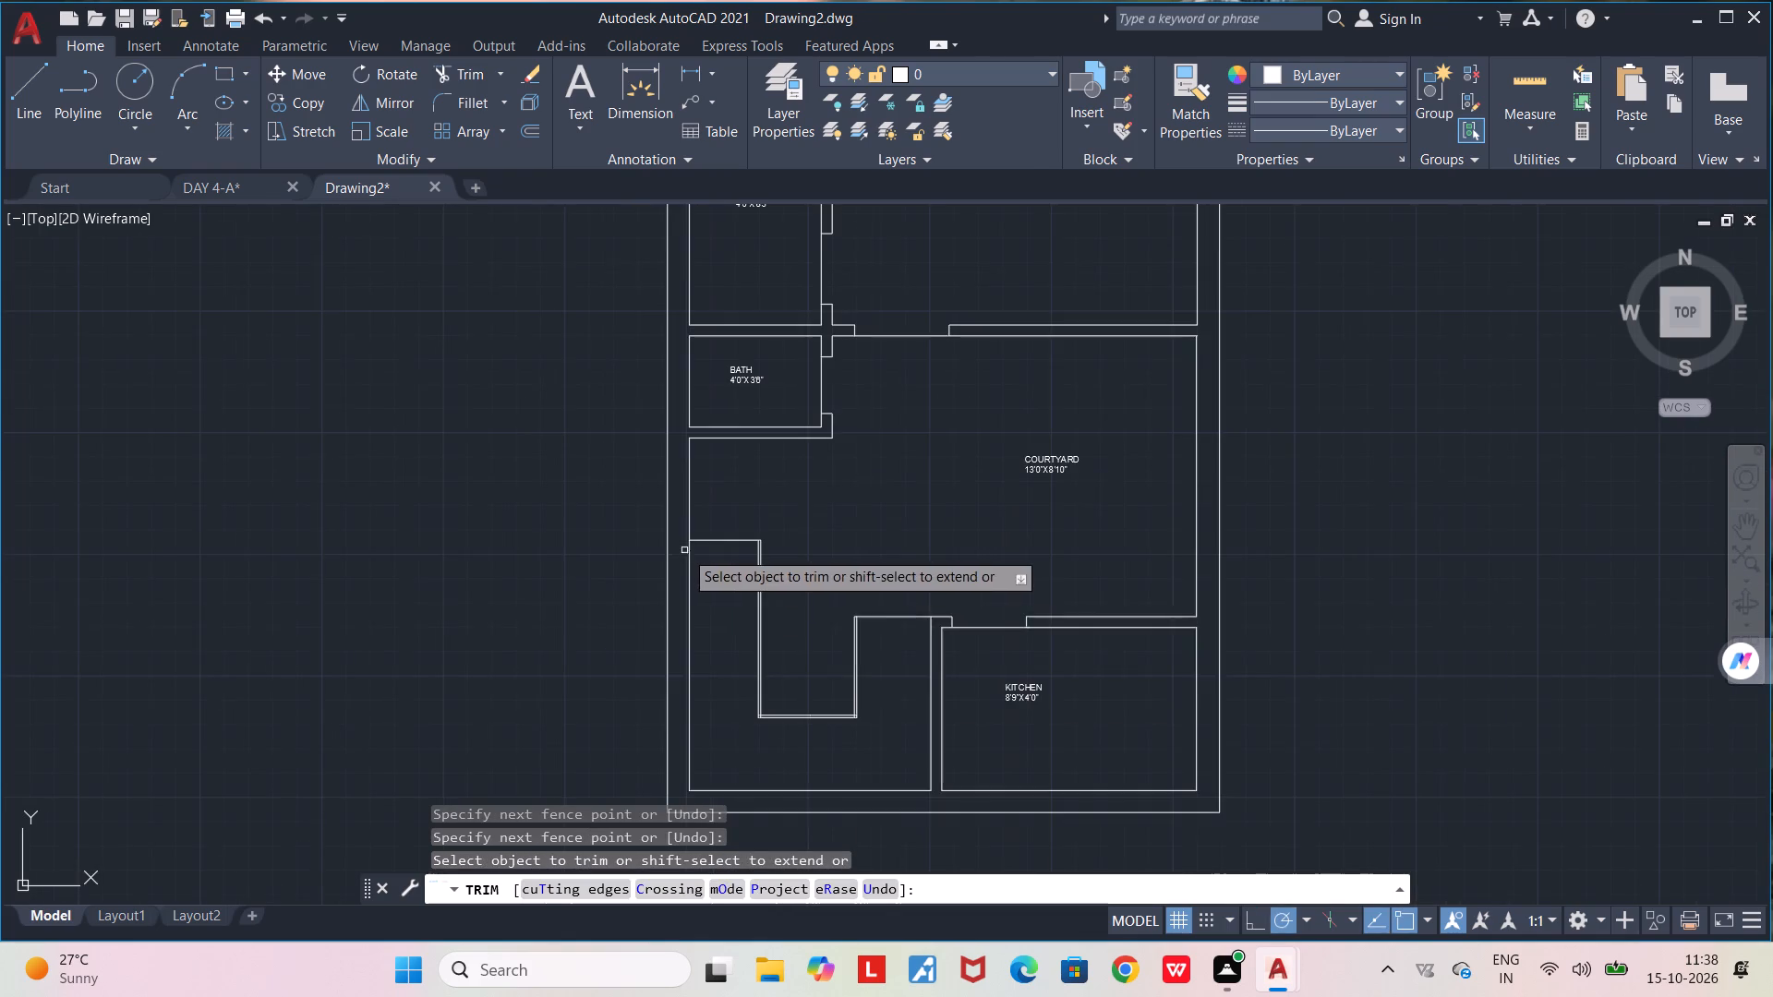
scroll(879, 657, "up", 3)
middle_click_drag(881, 745, 1017, 475)
scroll(1017, 475, "down", 3)
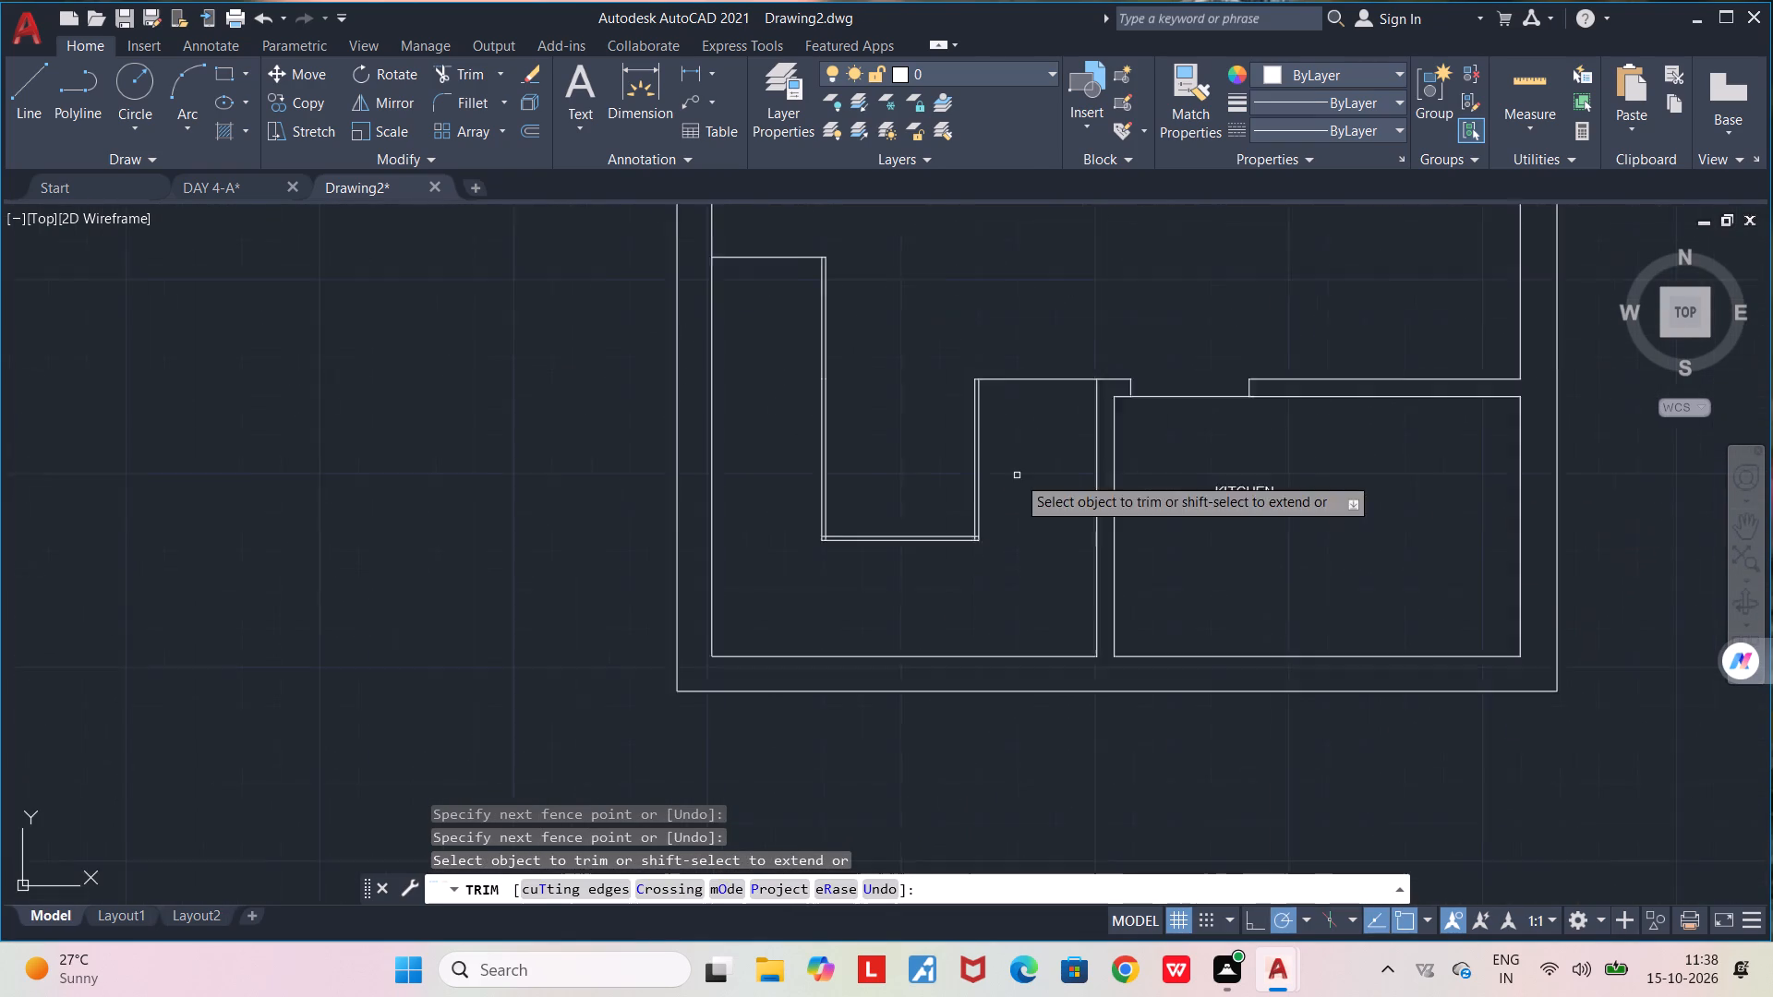
middle_click_drag(1016, 527, 996, 644)
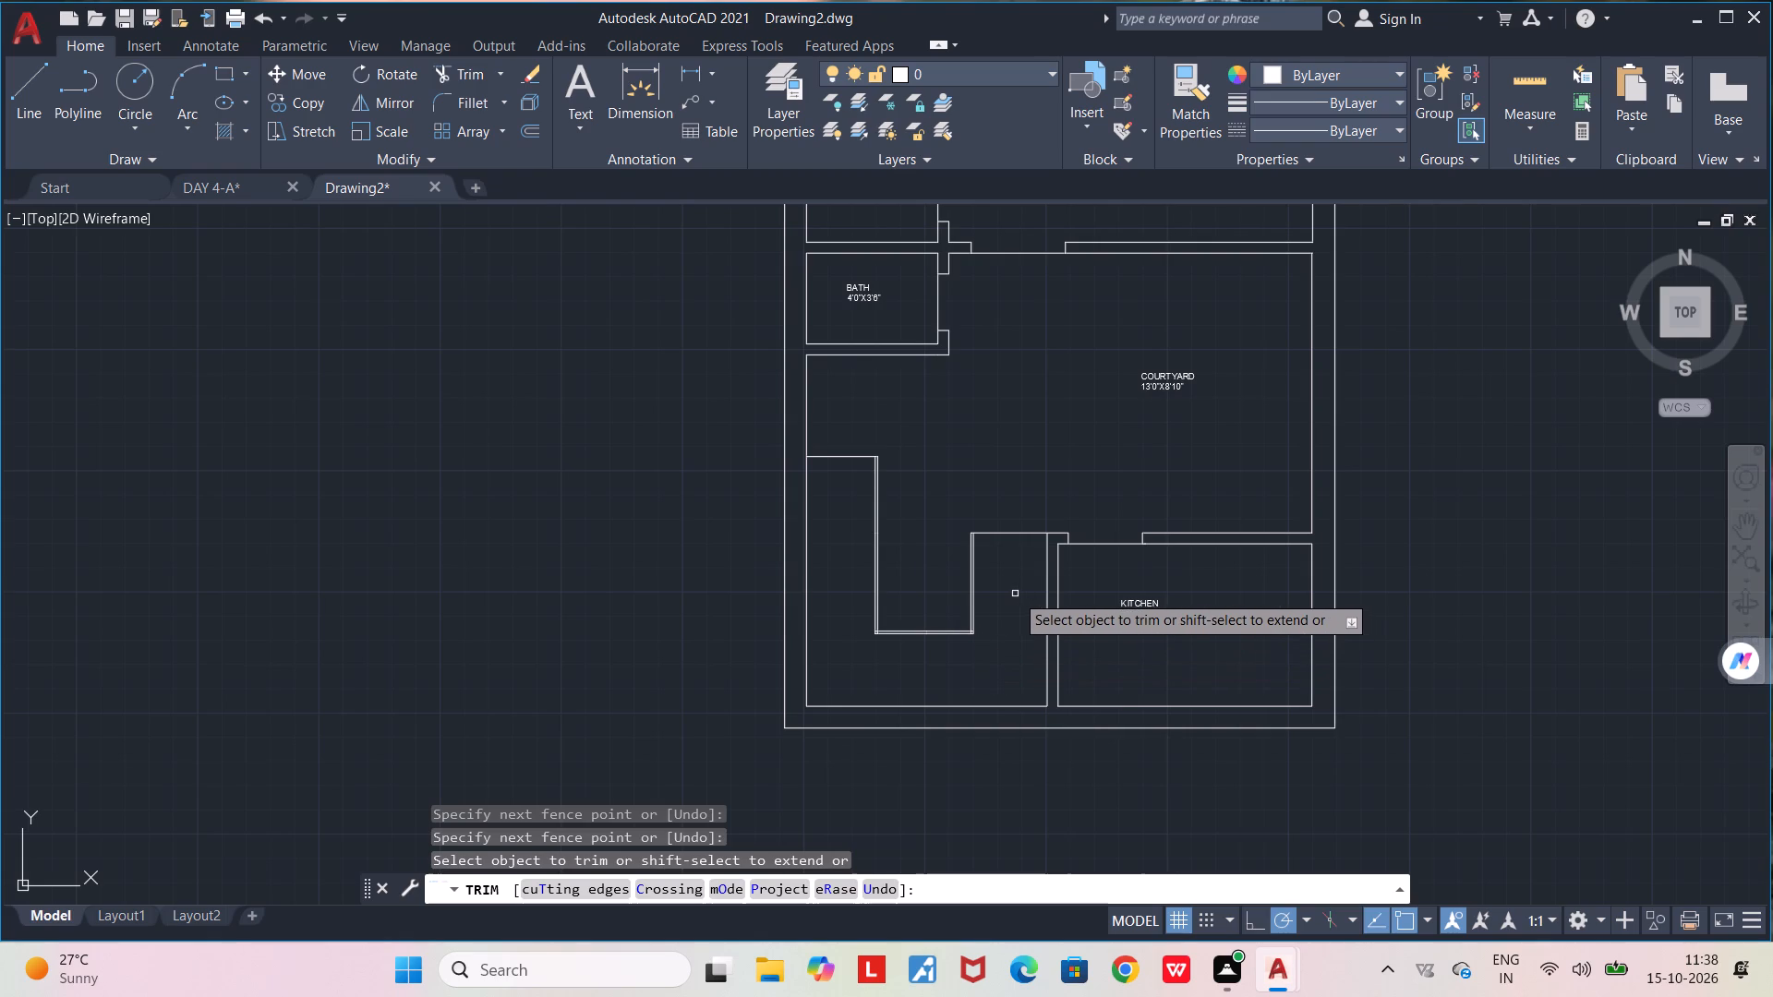
key("space")
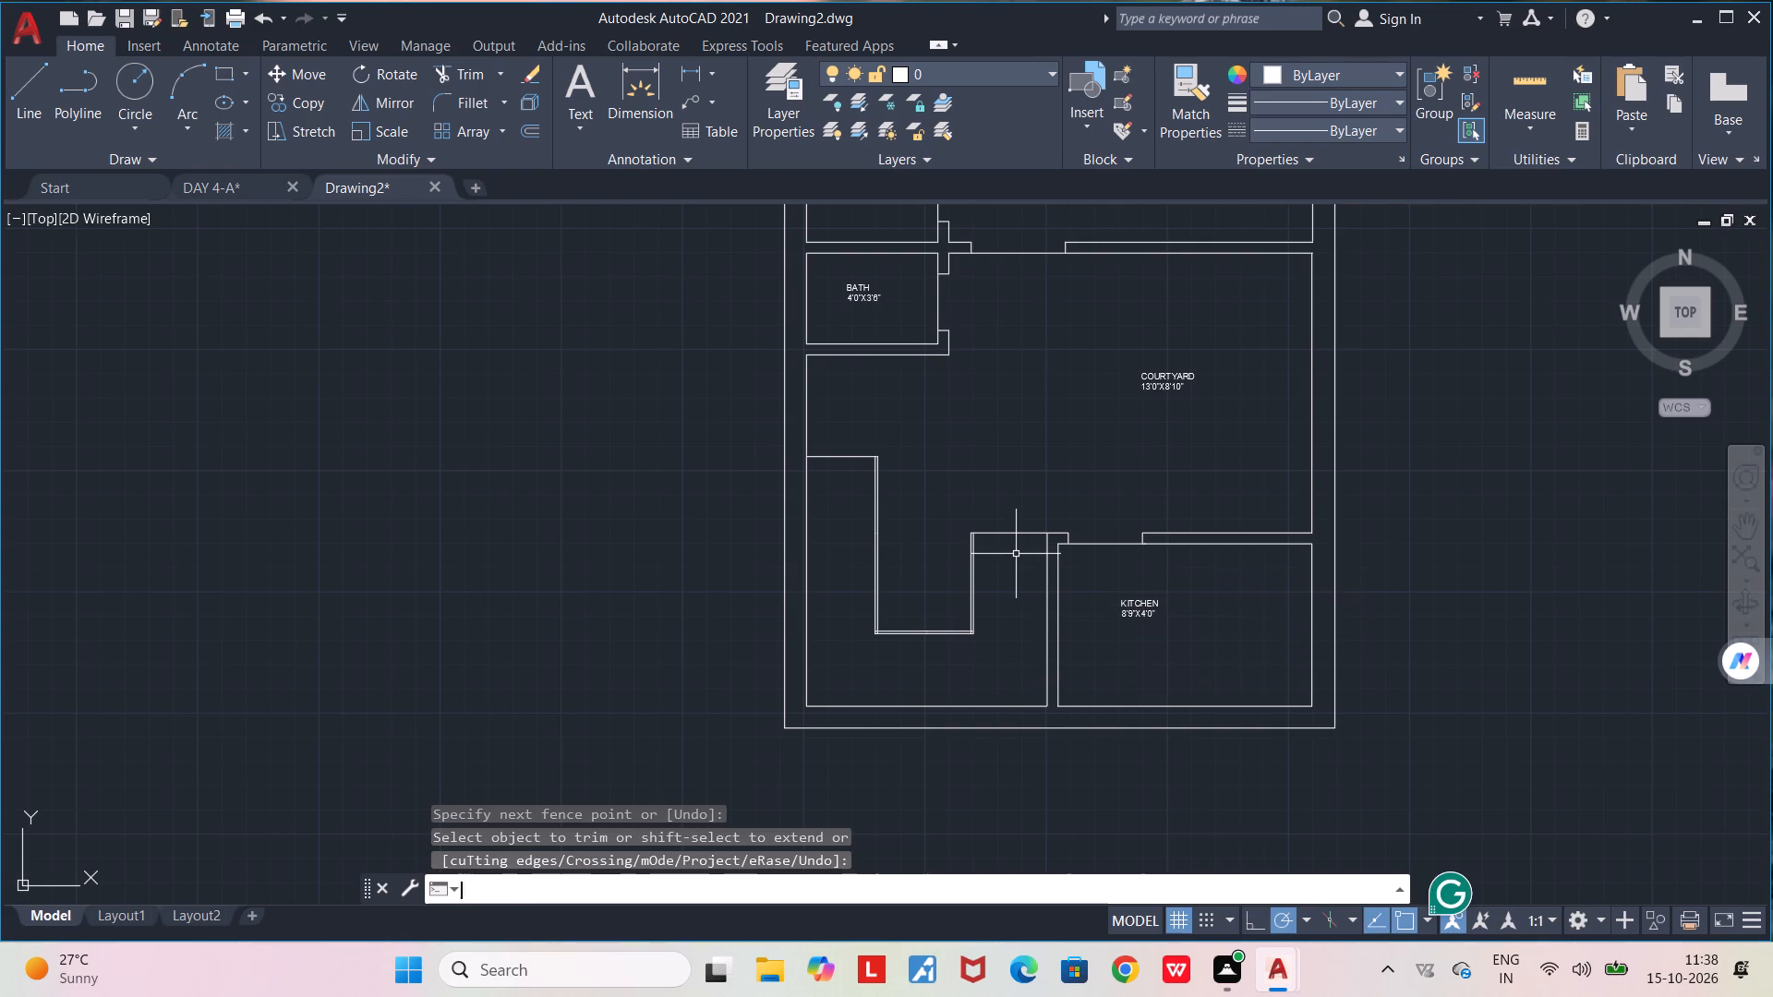
Offset the top line of the stepped outline's kitchen-side flight downward three times at 10" spacing to form tread lines.
key("o")
type("FF")
key("Return")
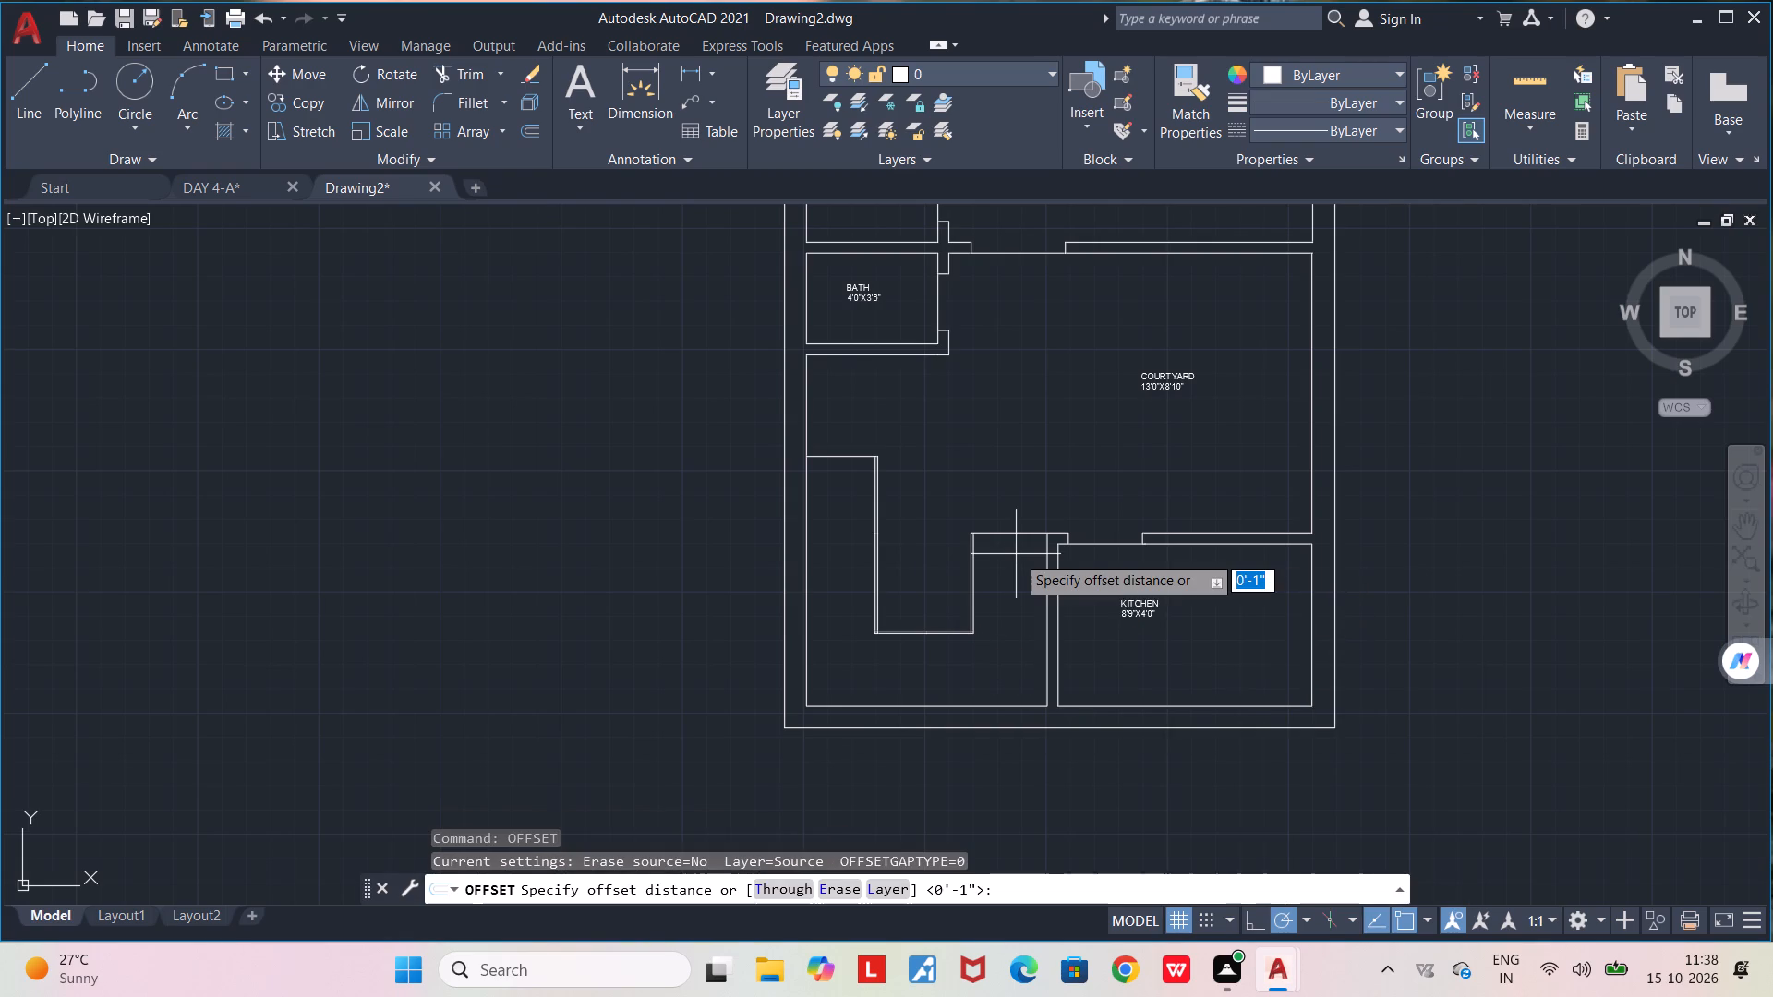
scroll(1016, 554, "up", 2)
left_click(996, 505)
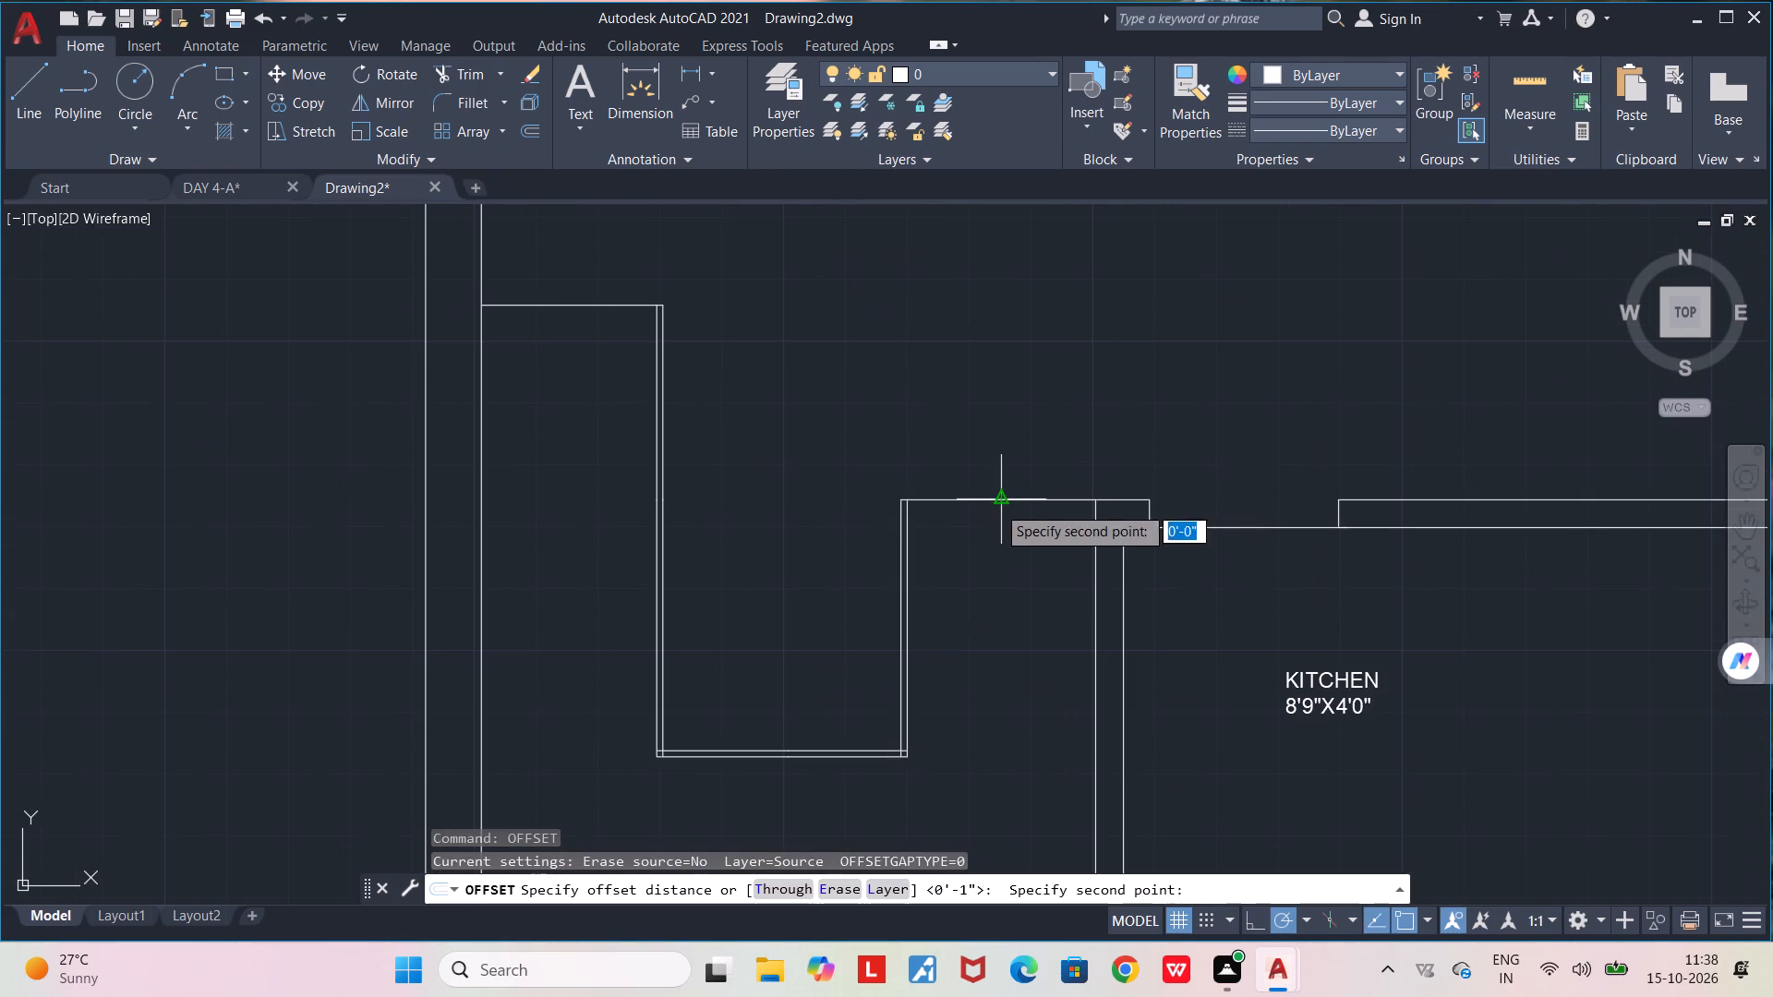
type("10")
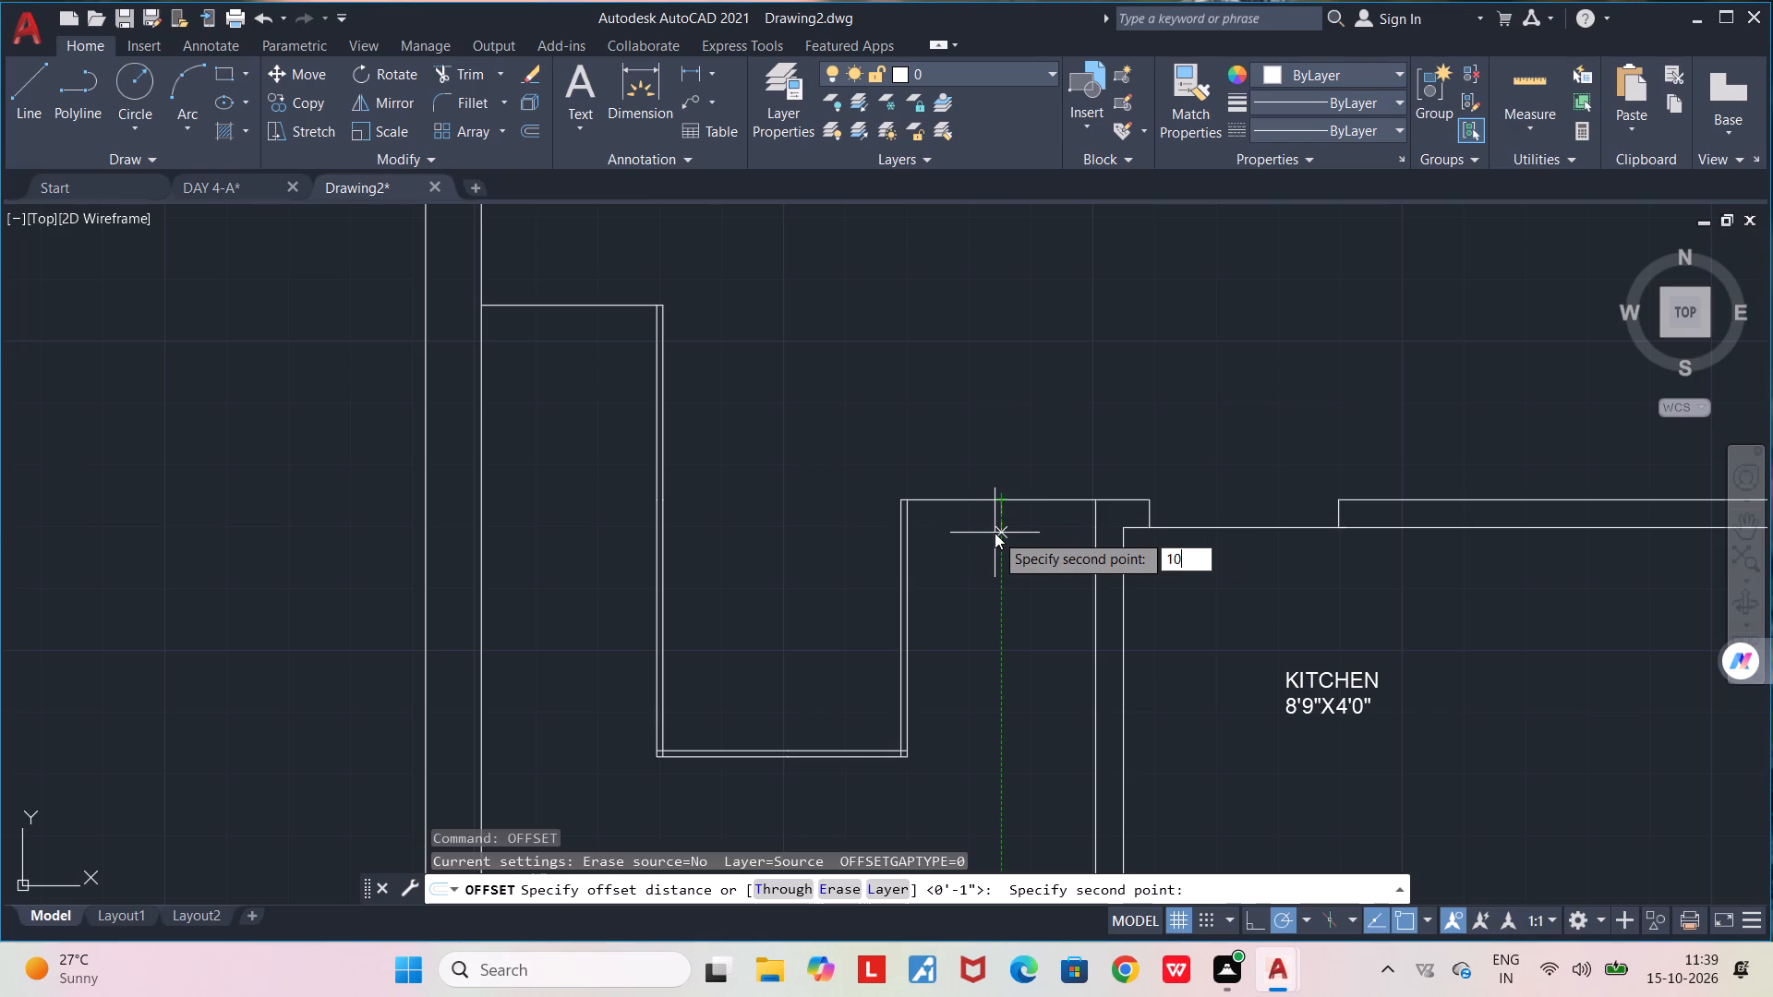
key("shift+quotedbl")
key("Return")
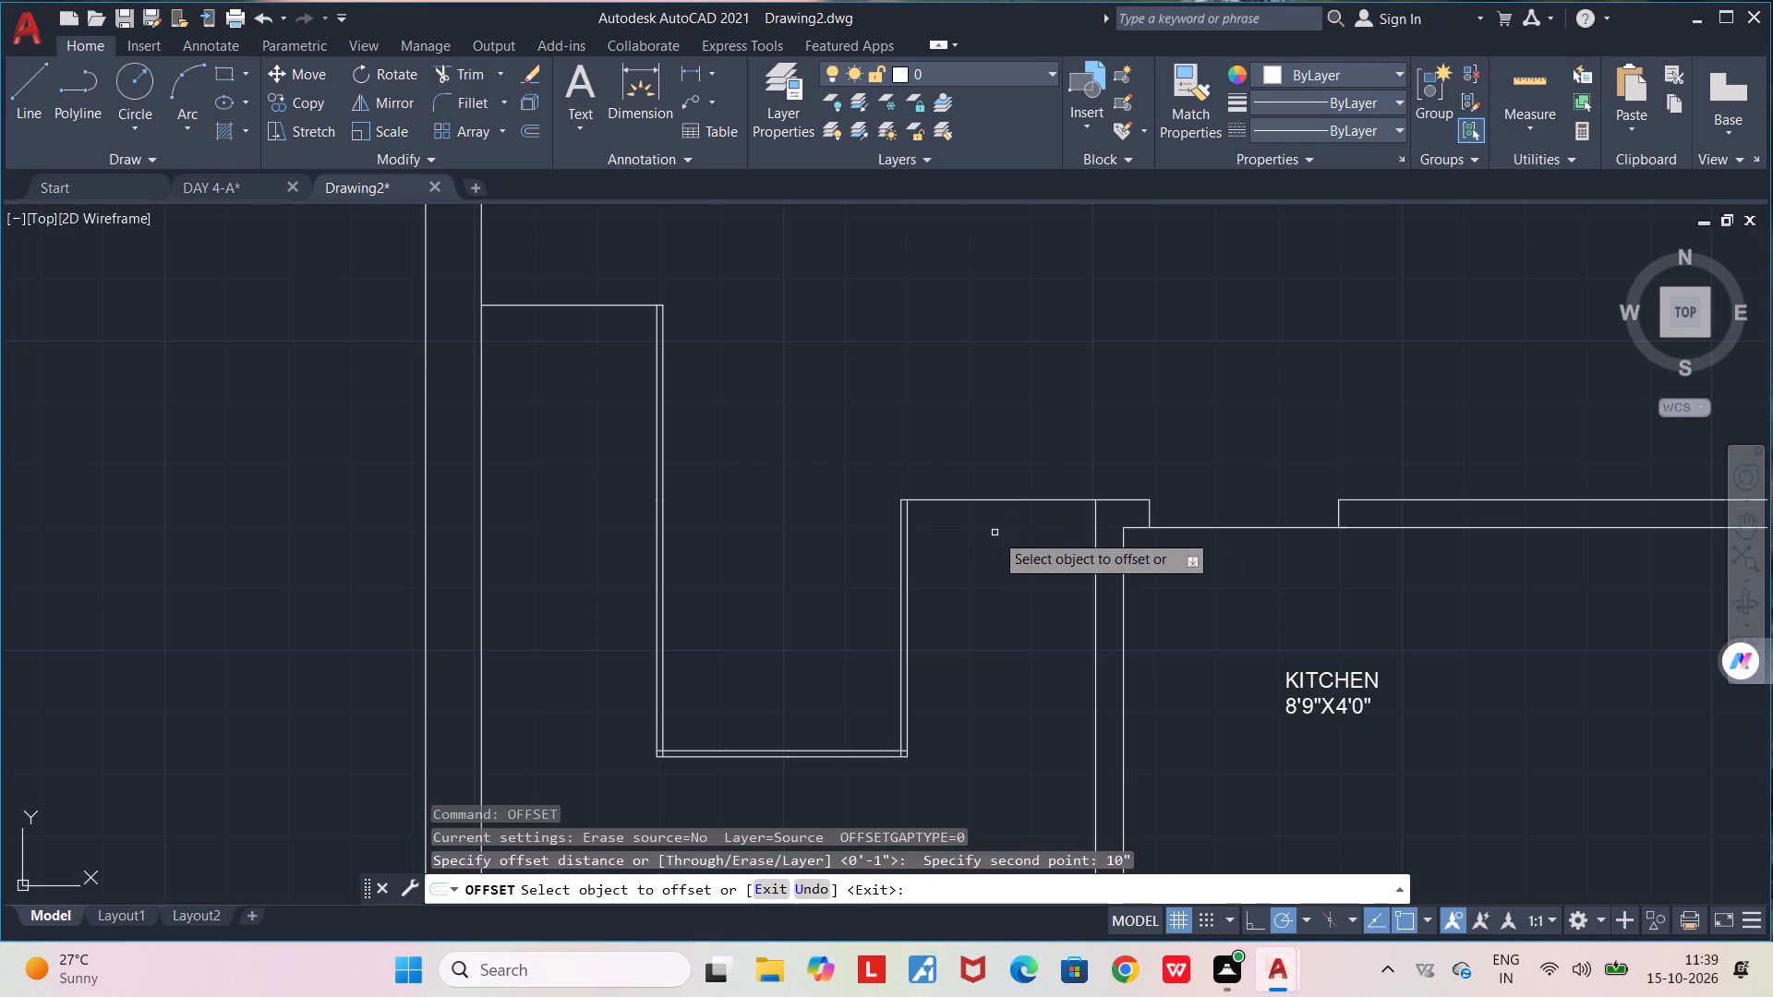
left_click(1000, 501)
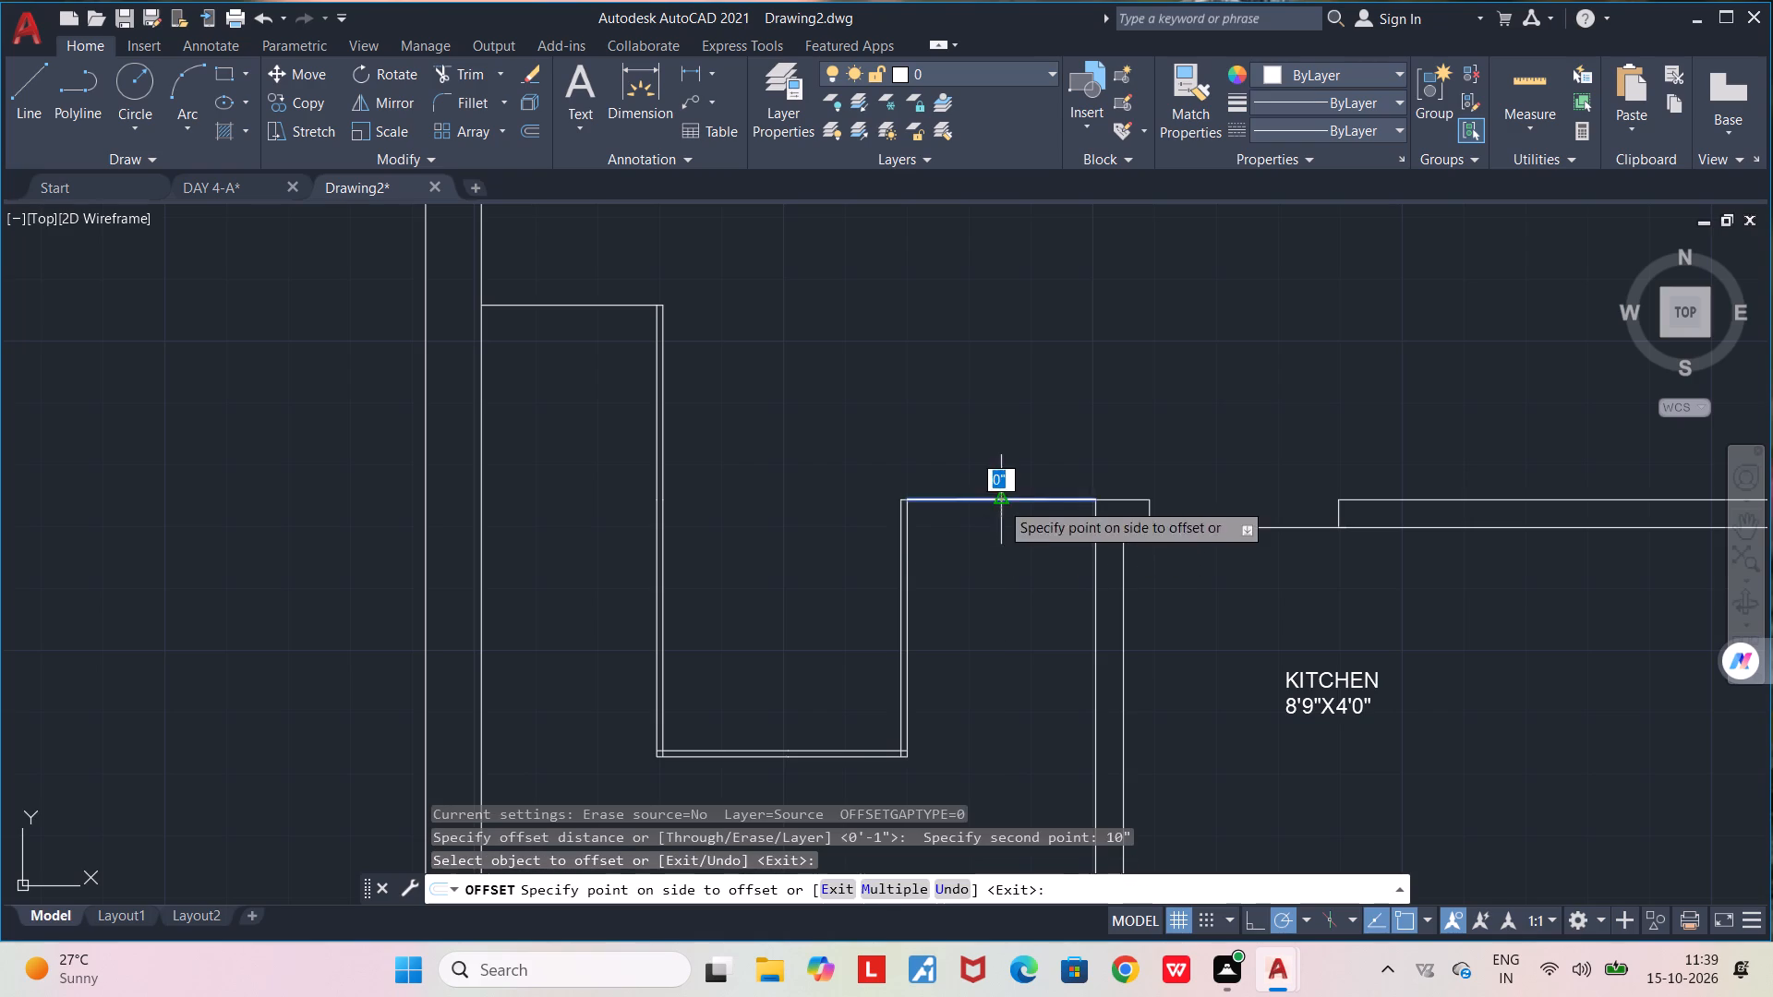
left_click(1000, 537)
left_click(998, 559)
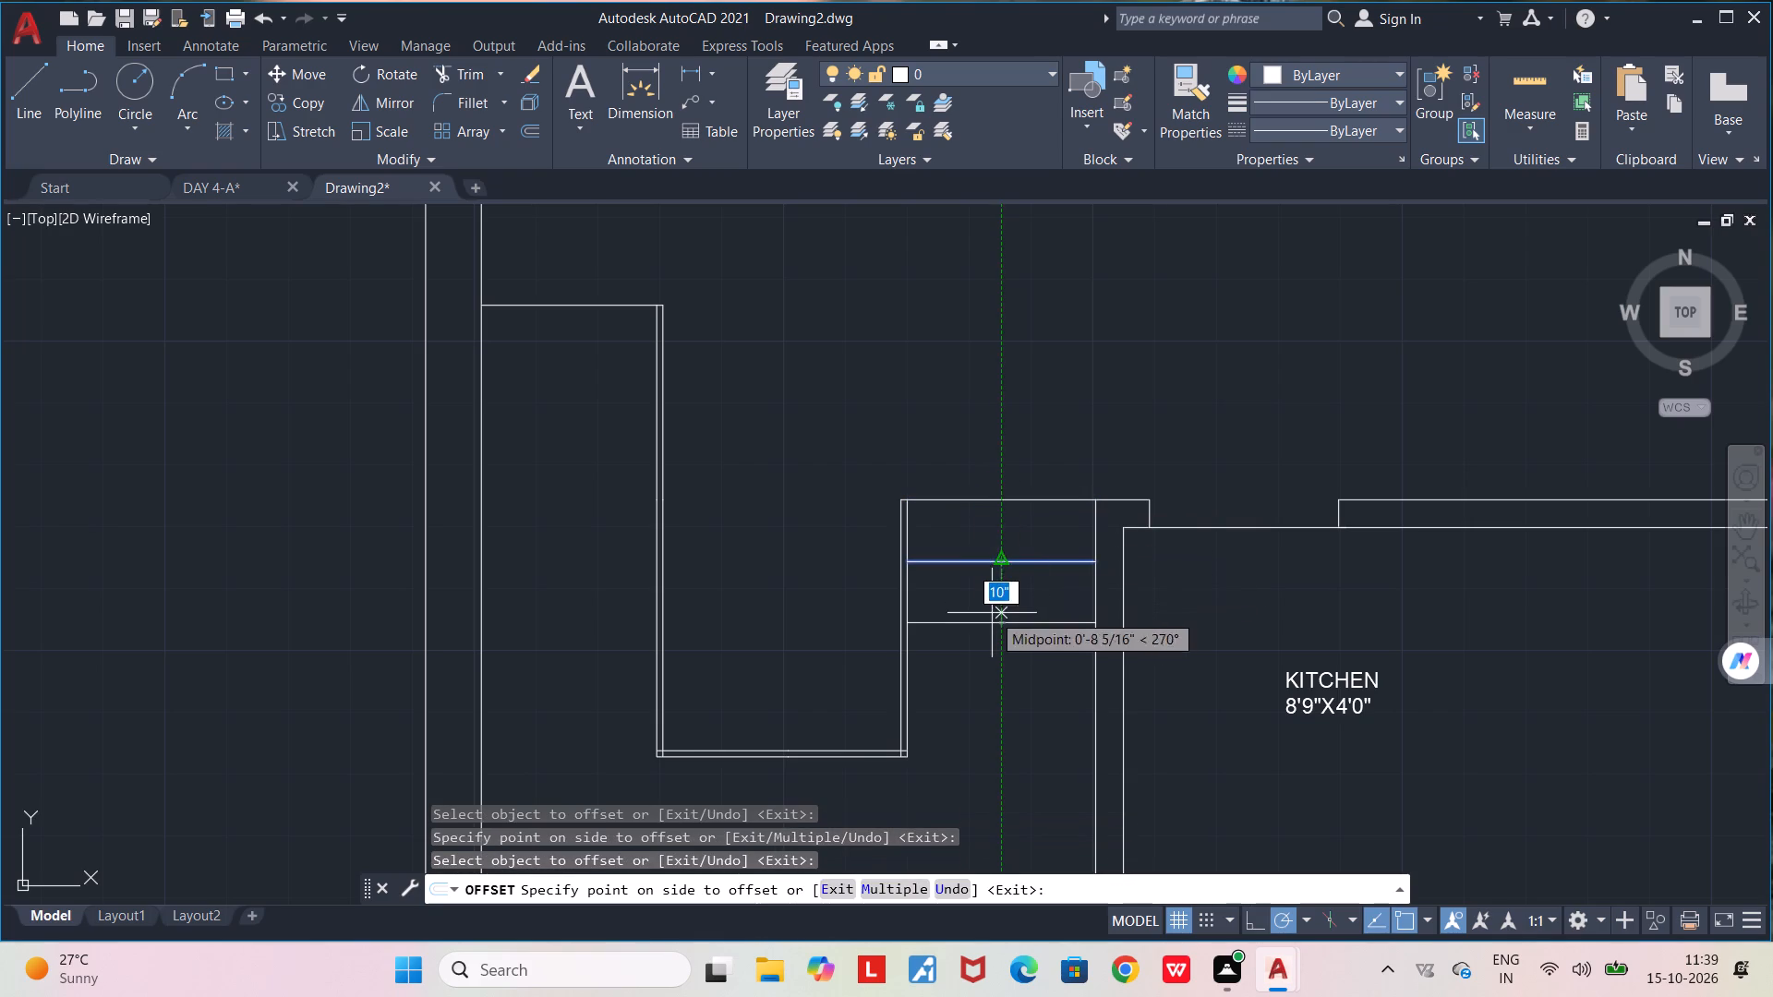
left_click(992, 613)
left_click(988, 625)
left_click(983, 667)
middle_click_drag(978, 712, 1089, 575)
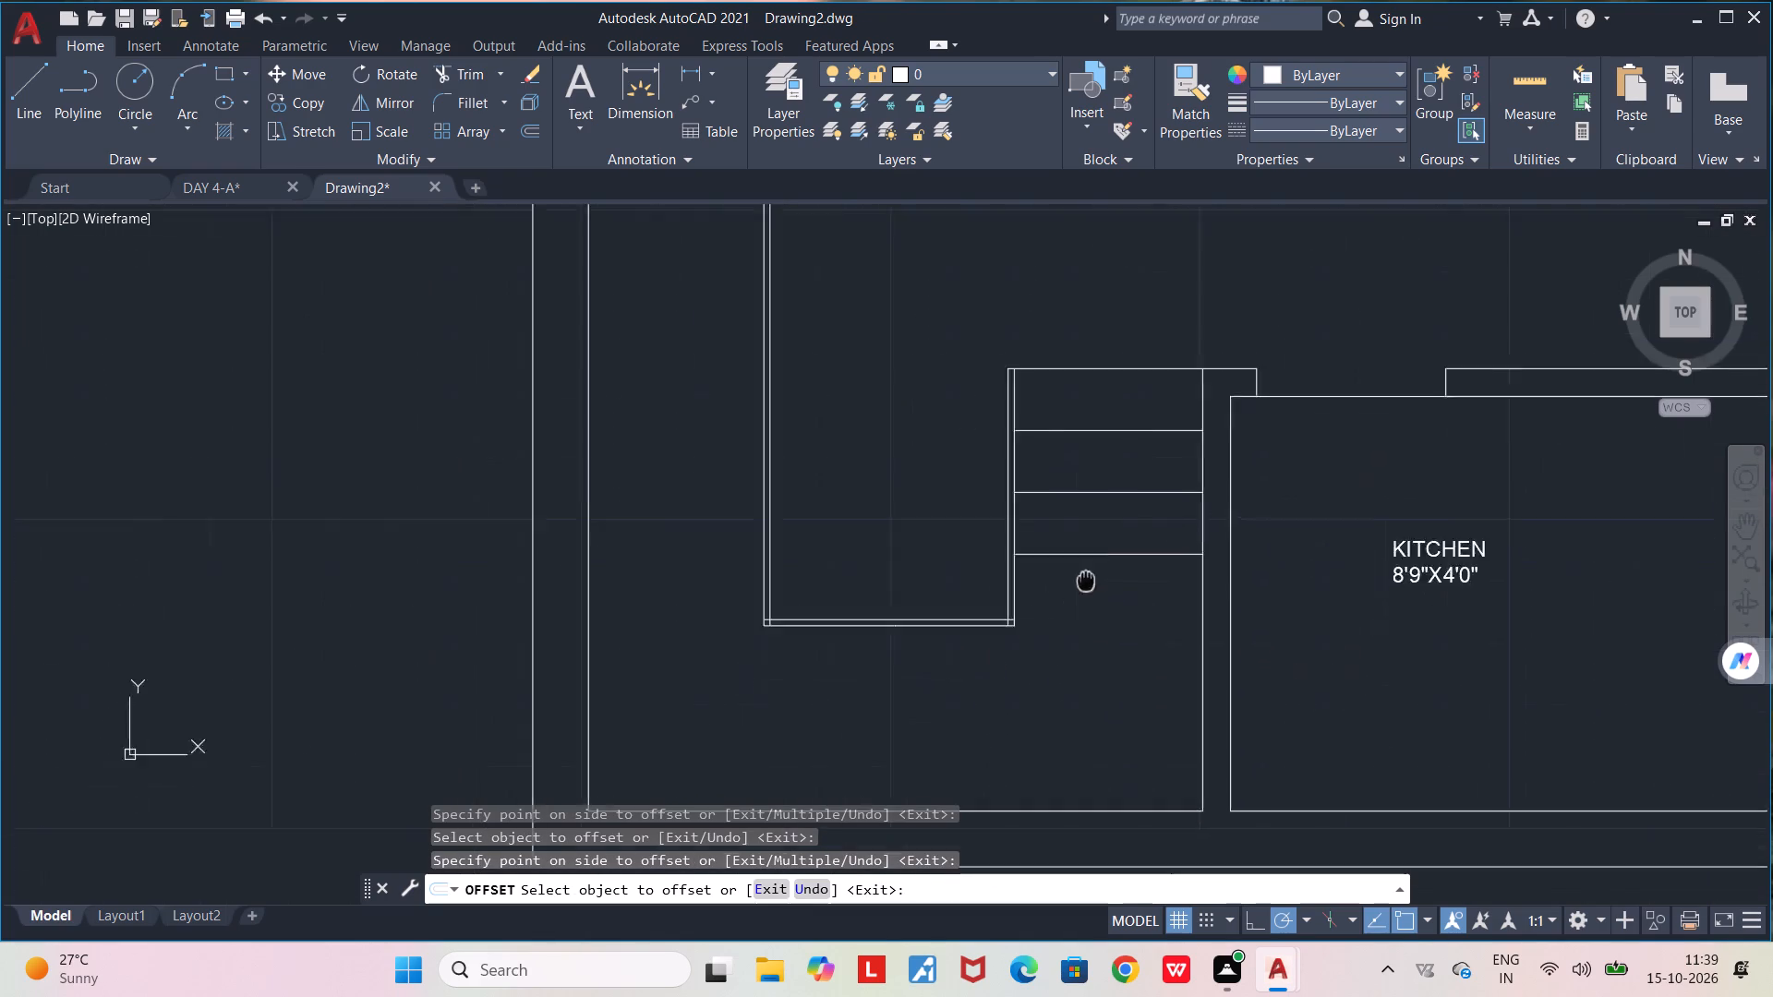
middle_click_drag(1089, 575, 1106, 544)
Offset the top line of the flight along the side wall downward five times at 10" spacing.
middle_click_drag(874, 504, 920, 724)
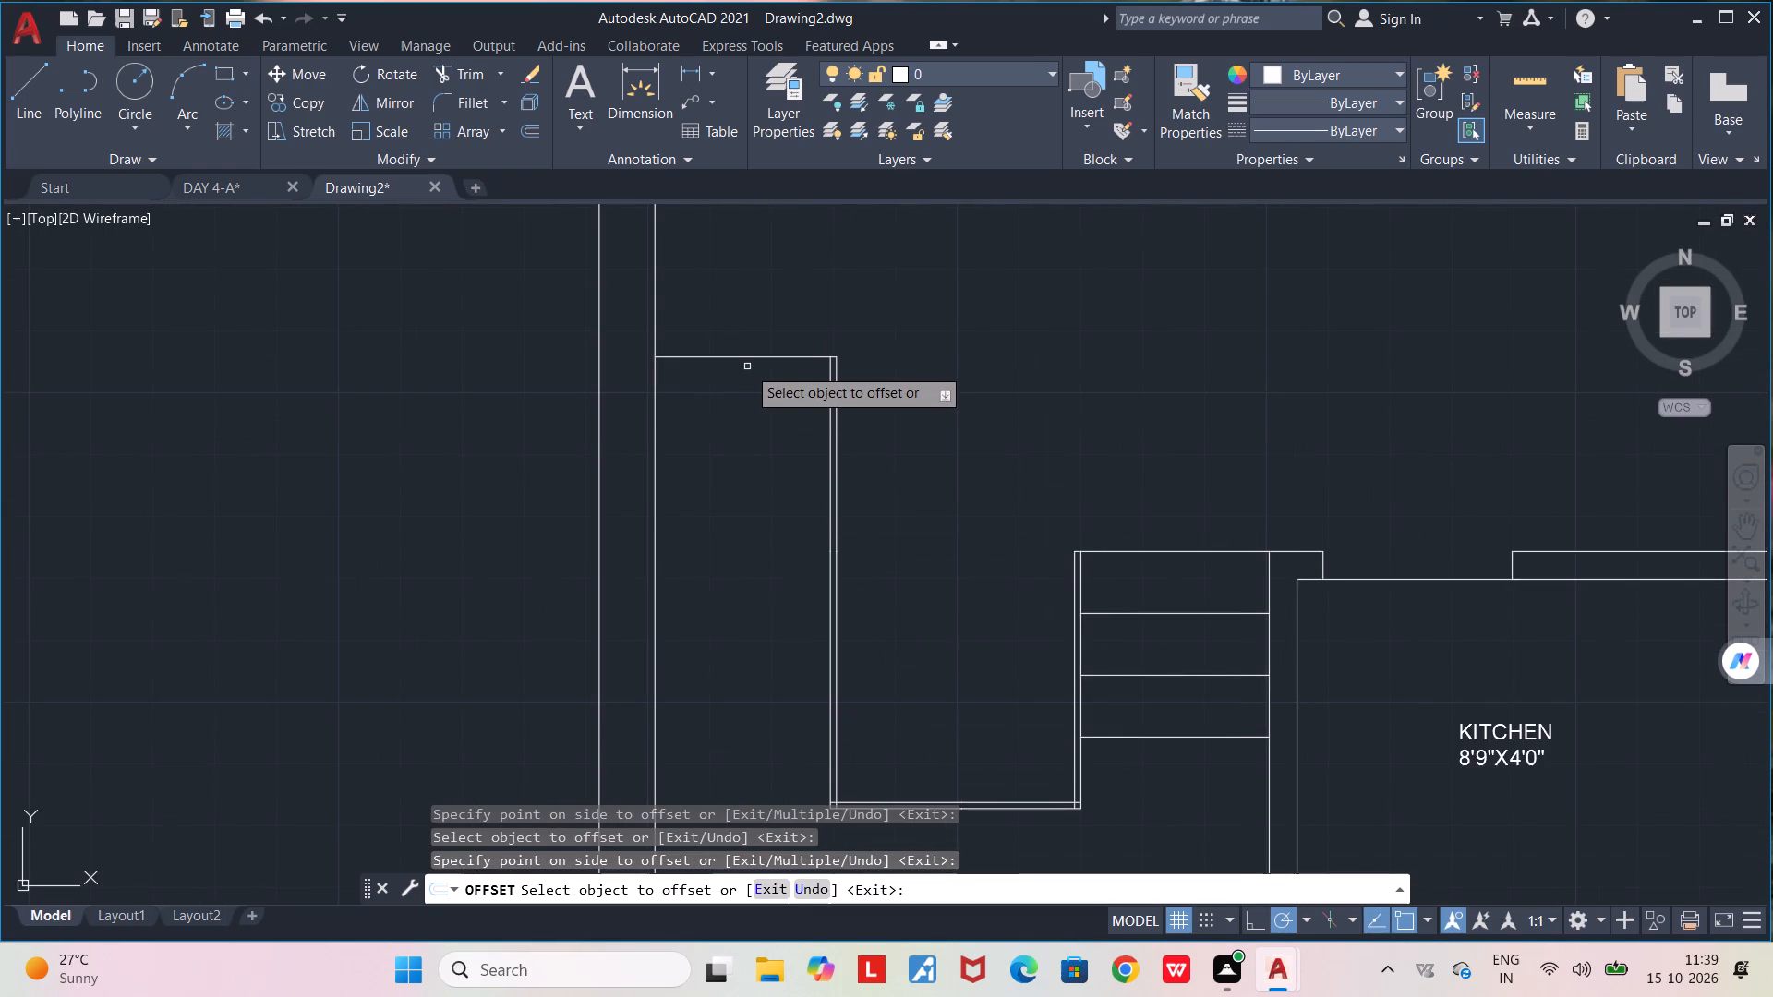
left_click(741, 354)
double_click(739, 417)
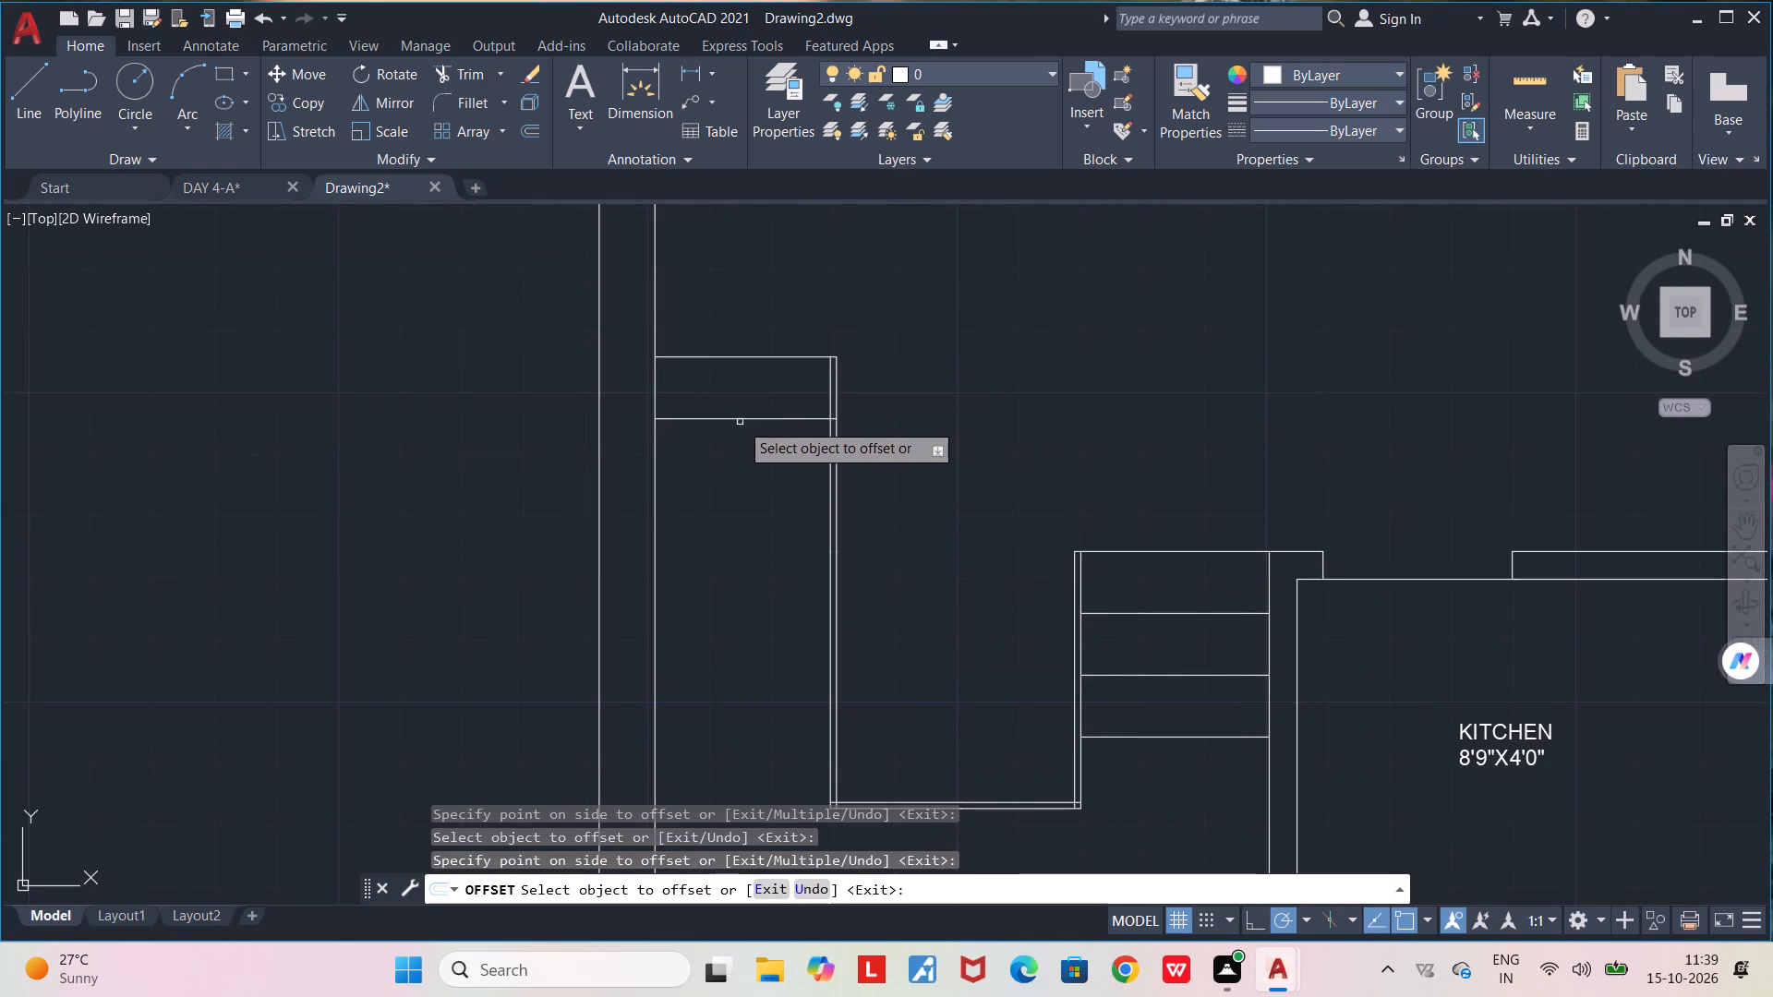
left_click(740, 422)
left_click(738, 461)
left_click(730, 484)
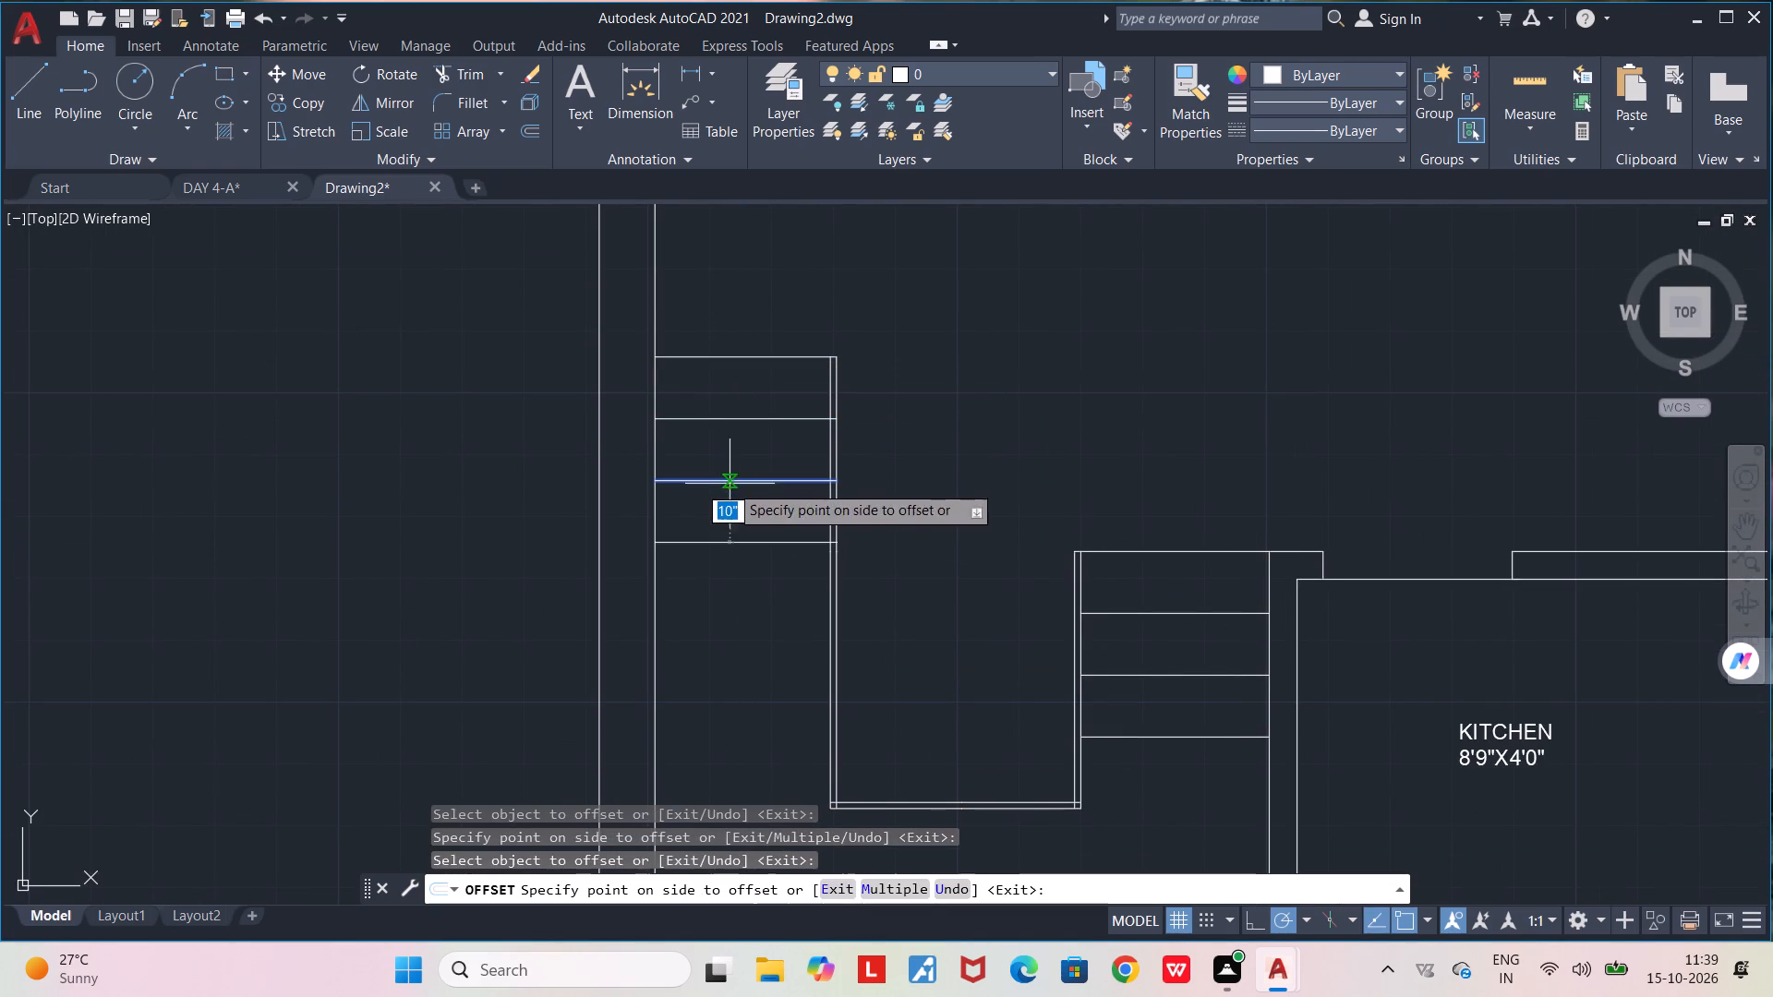
left_click(718, 539)
left_click(716, 540)
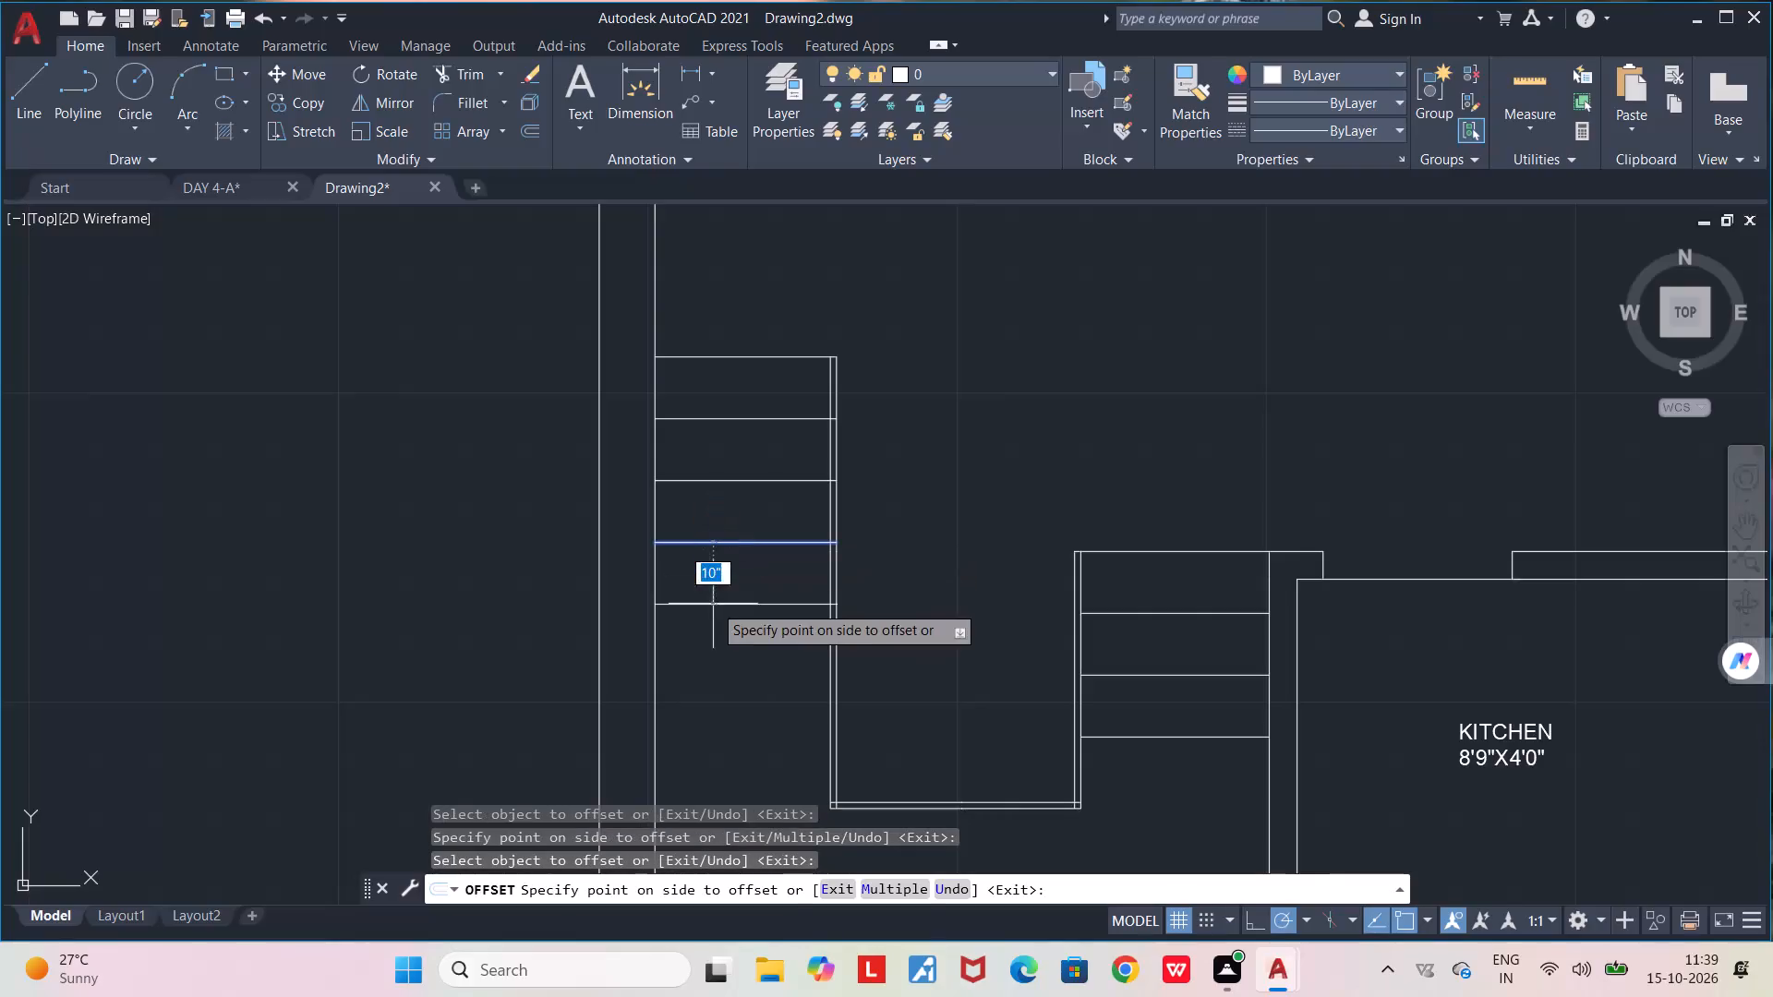
left_click(713, 605)
left_click(713, 605)
left_click(706, 651)
Offset the lowest tread line of the side-wall flight downward twice more at 10" spacing and finish offsetting.
middle_click_drag(713, 638, 732, 485)
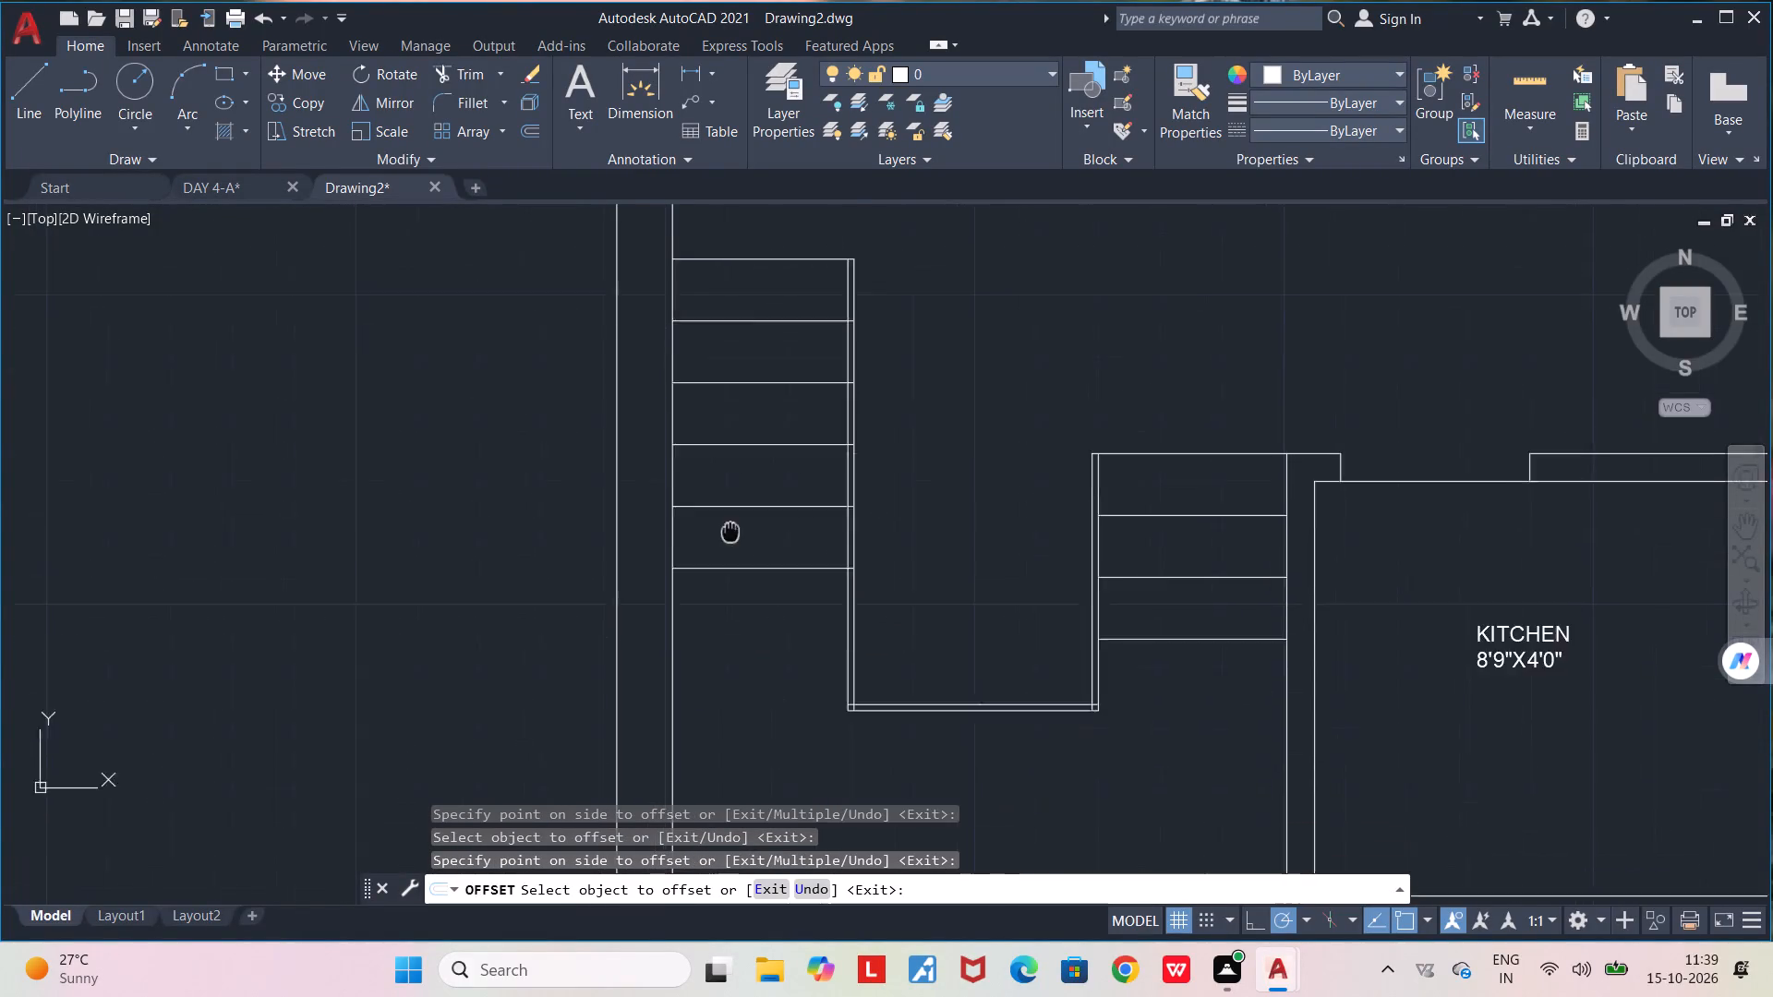
middle_click_drag(732, 485, 751, 367)
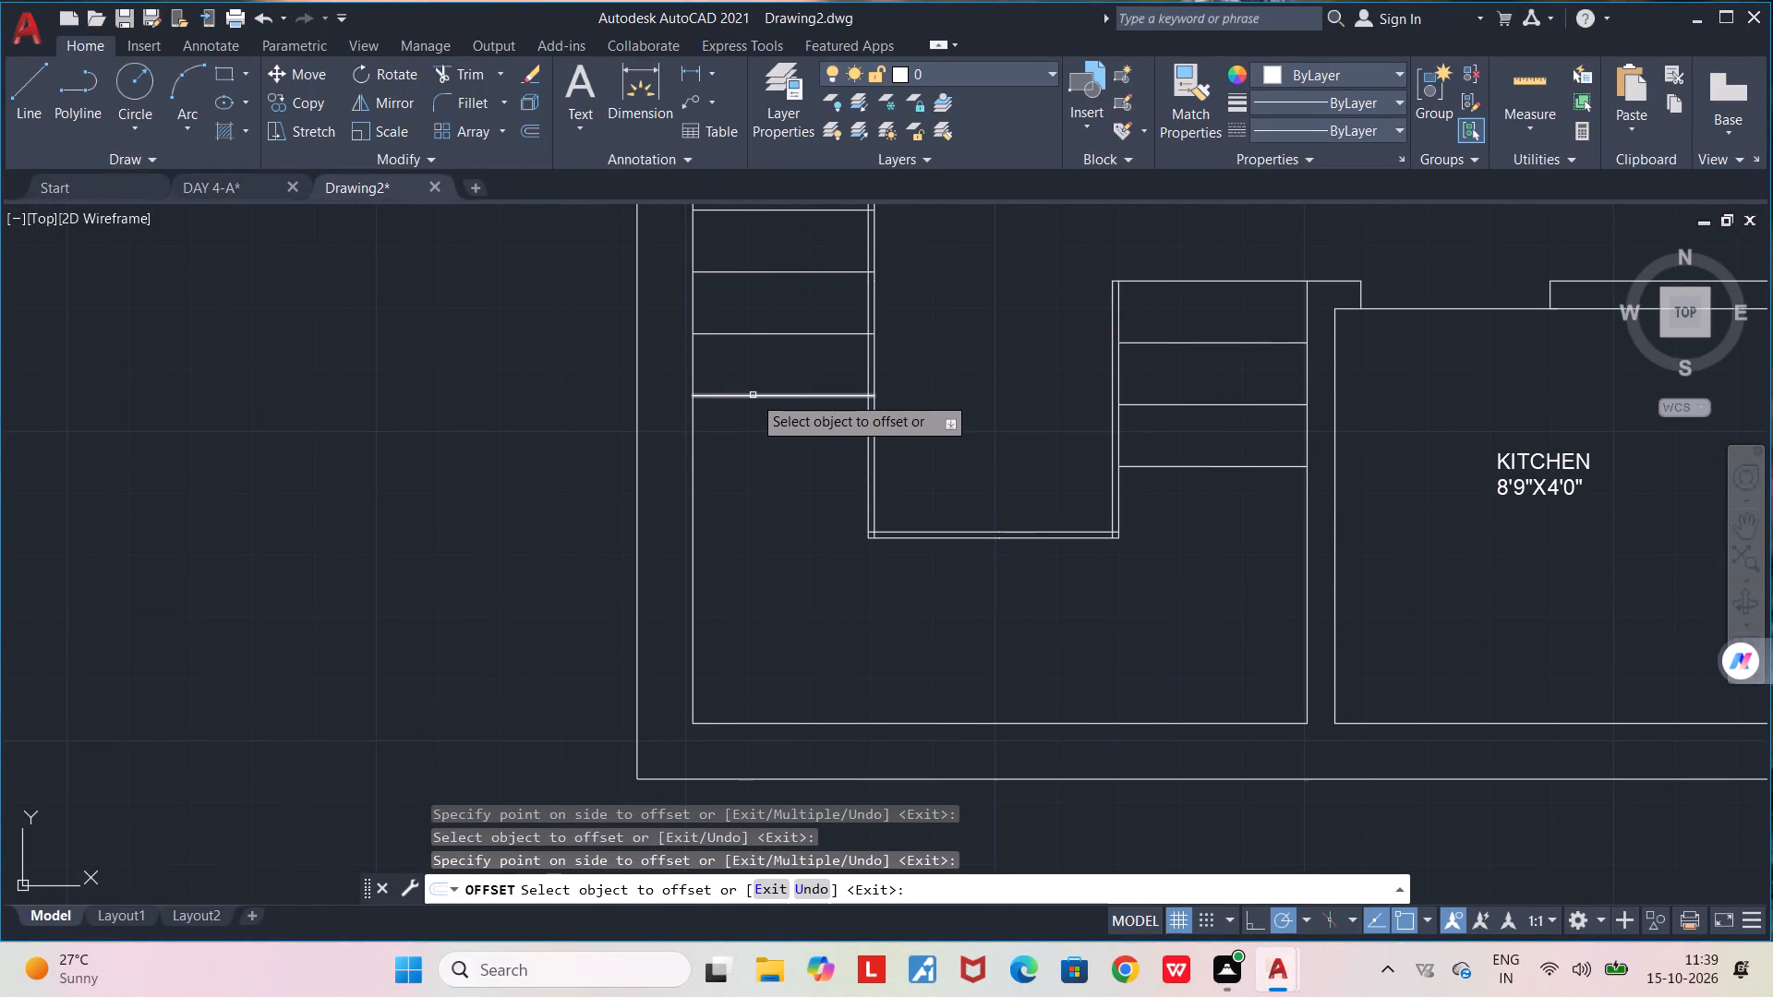
left_click(753, 395)
left_click(751, 429)
left_click(757, 458)
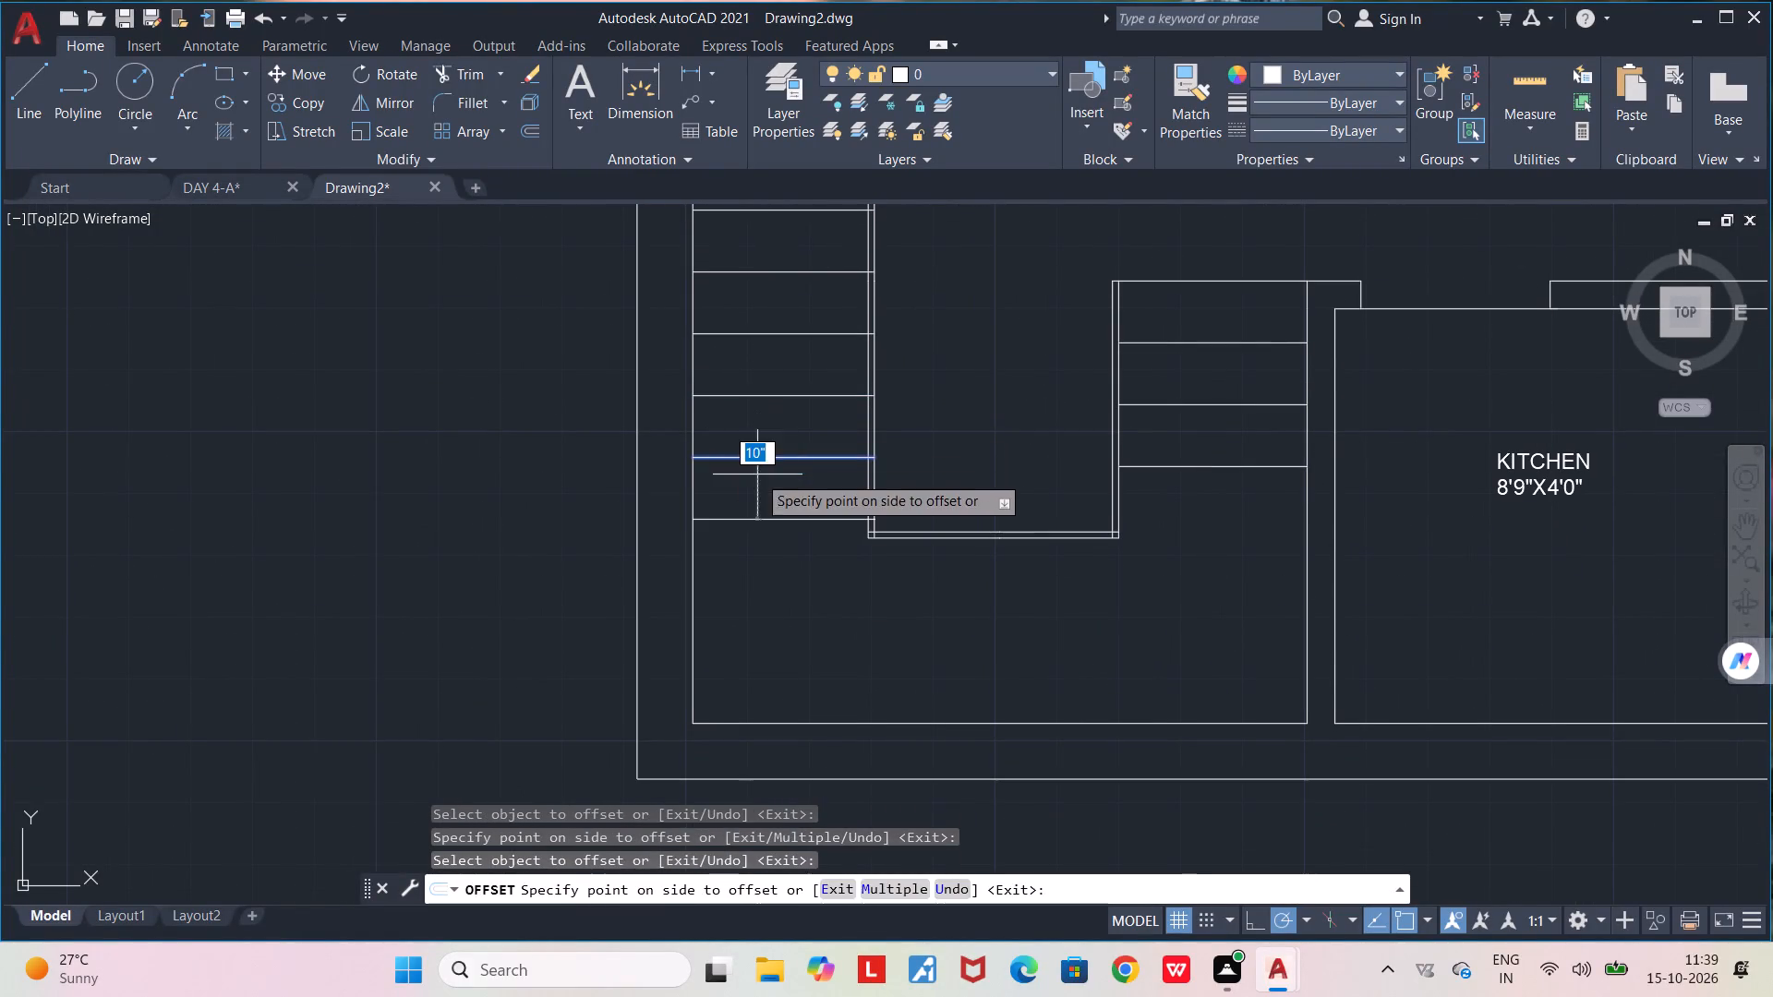
left_click(757, 474)
scroll(764, 501, "down", 2)
middle_click_drag(768, 538, 776, 481)
scroll(813, 483, "up", 2)
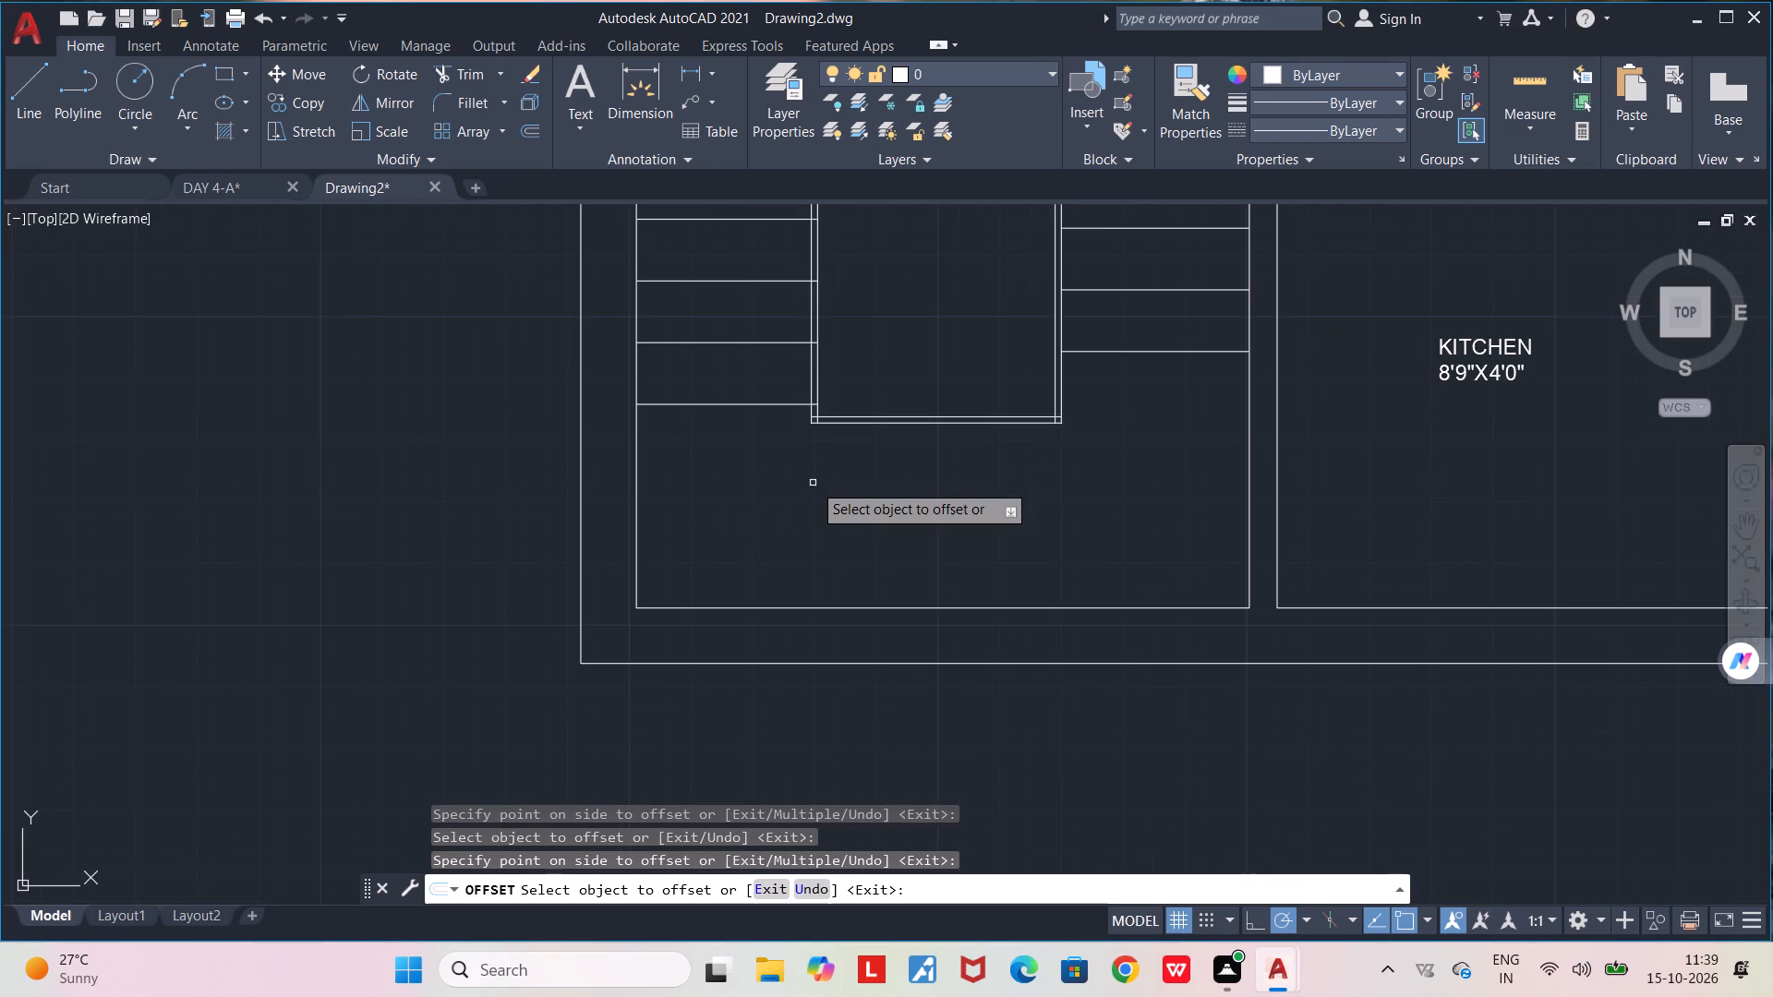
middle_click_drag(813, 483, 930, 607)
key("l")
key("Return")
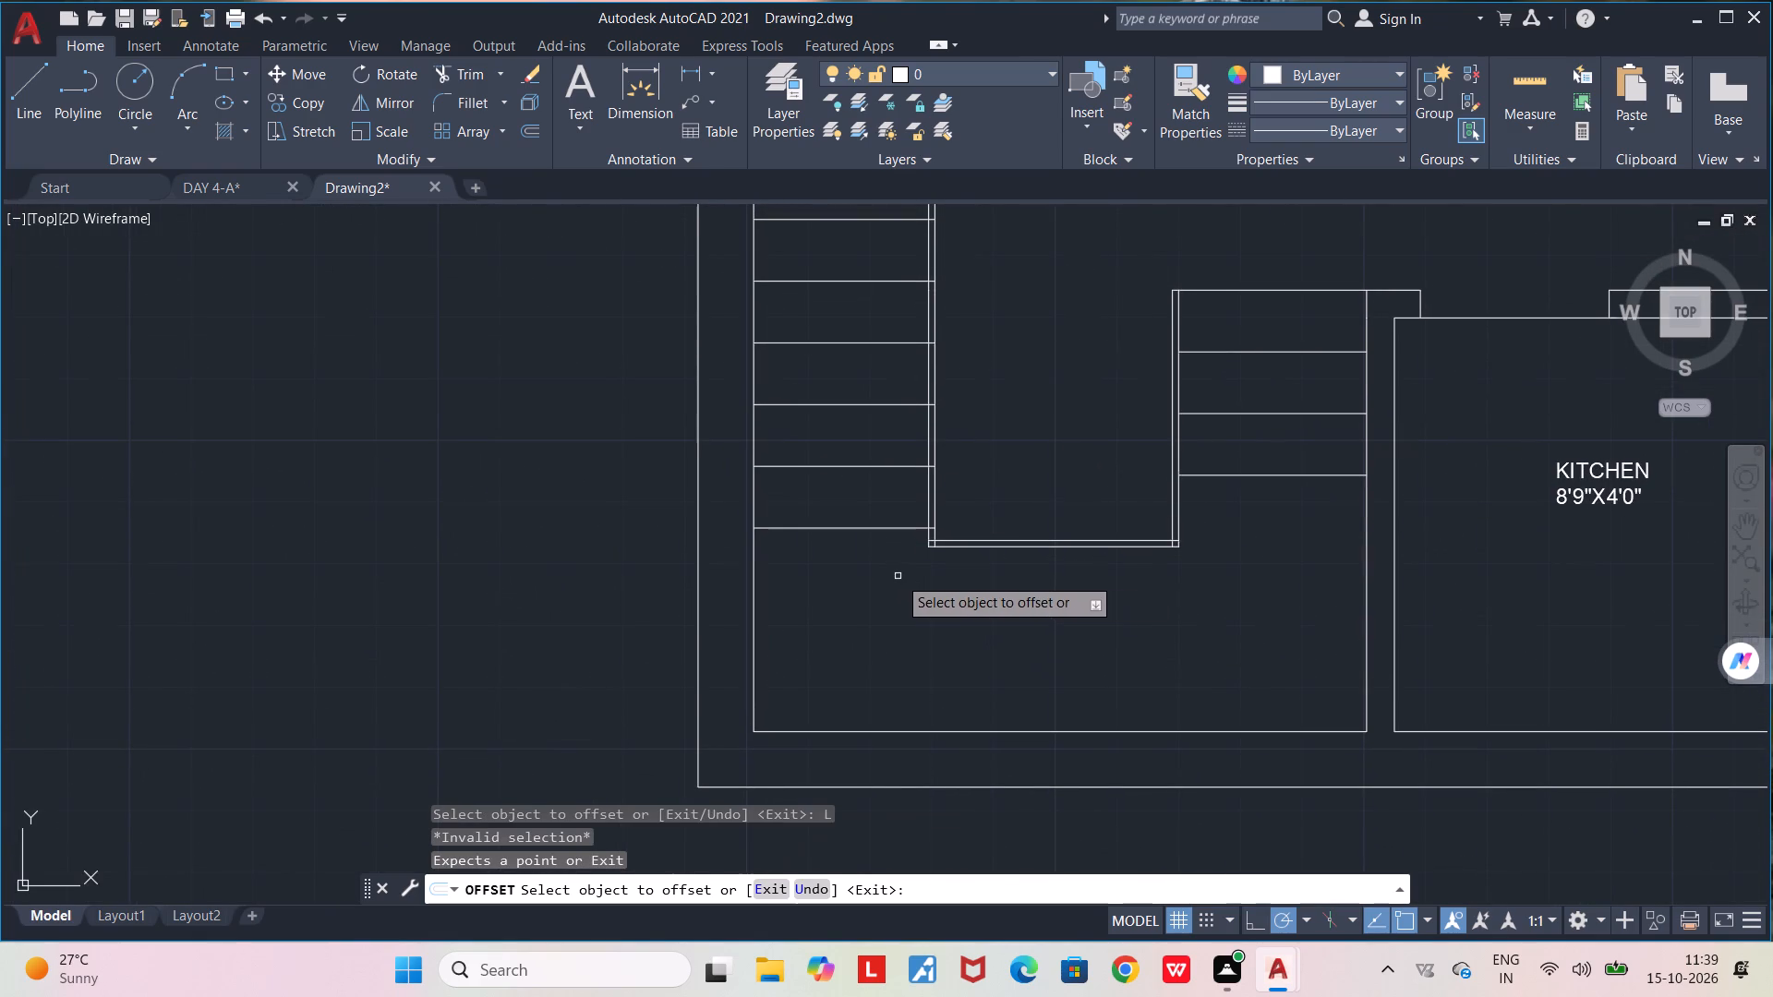
key("space")
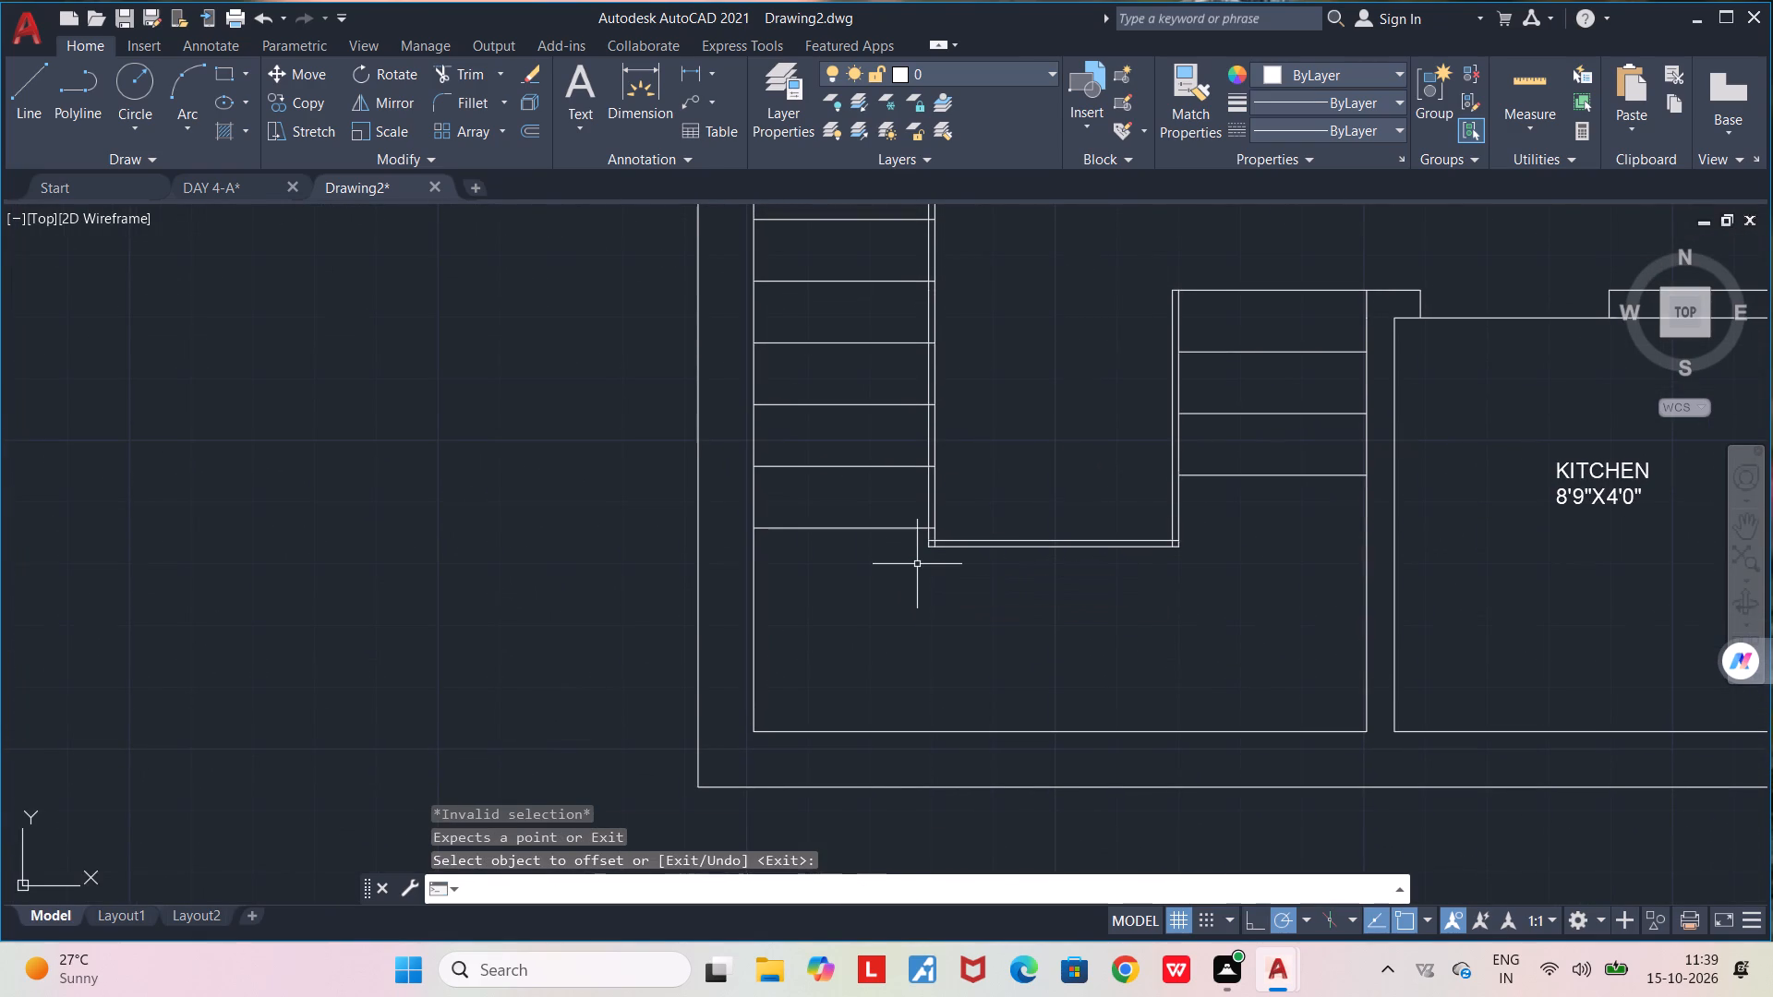
Draw a slanted winder line about 2'-7" long from the recess's double-line corner down to the side wall's inner face.
key("l")
key("Return")
scroll(918, 549, "up", 4)
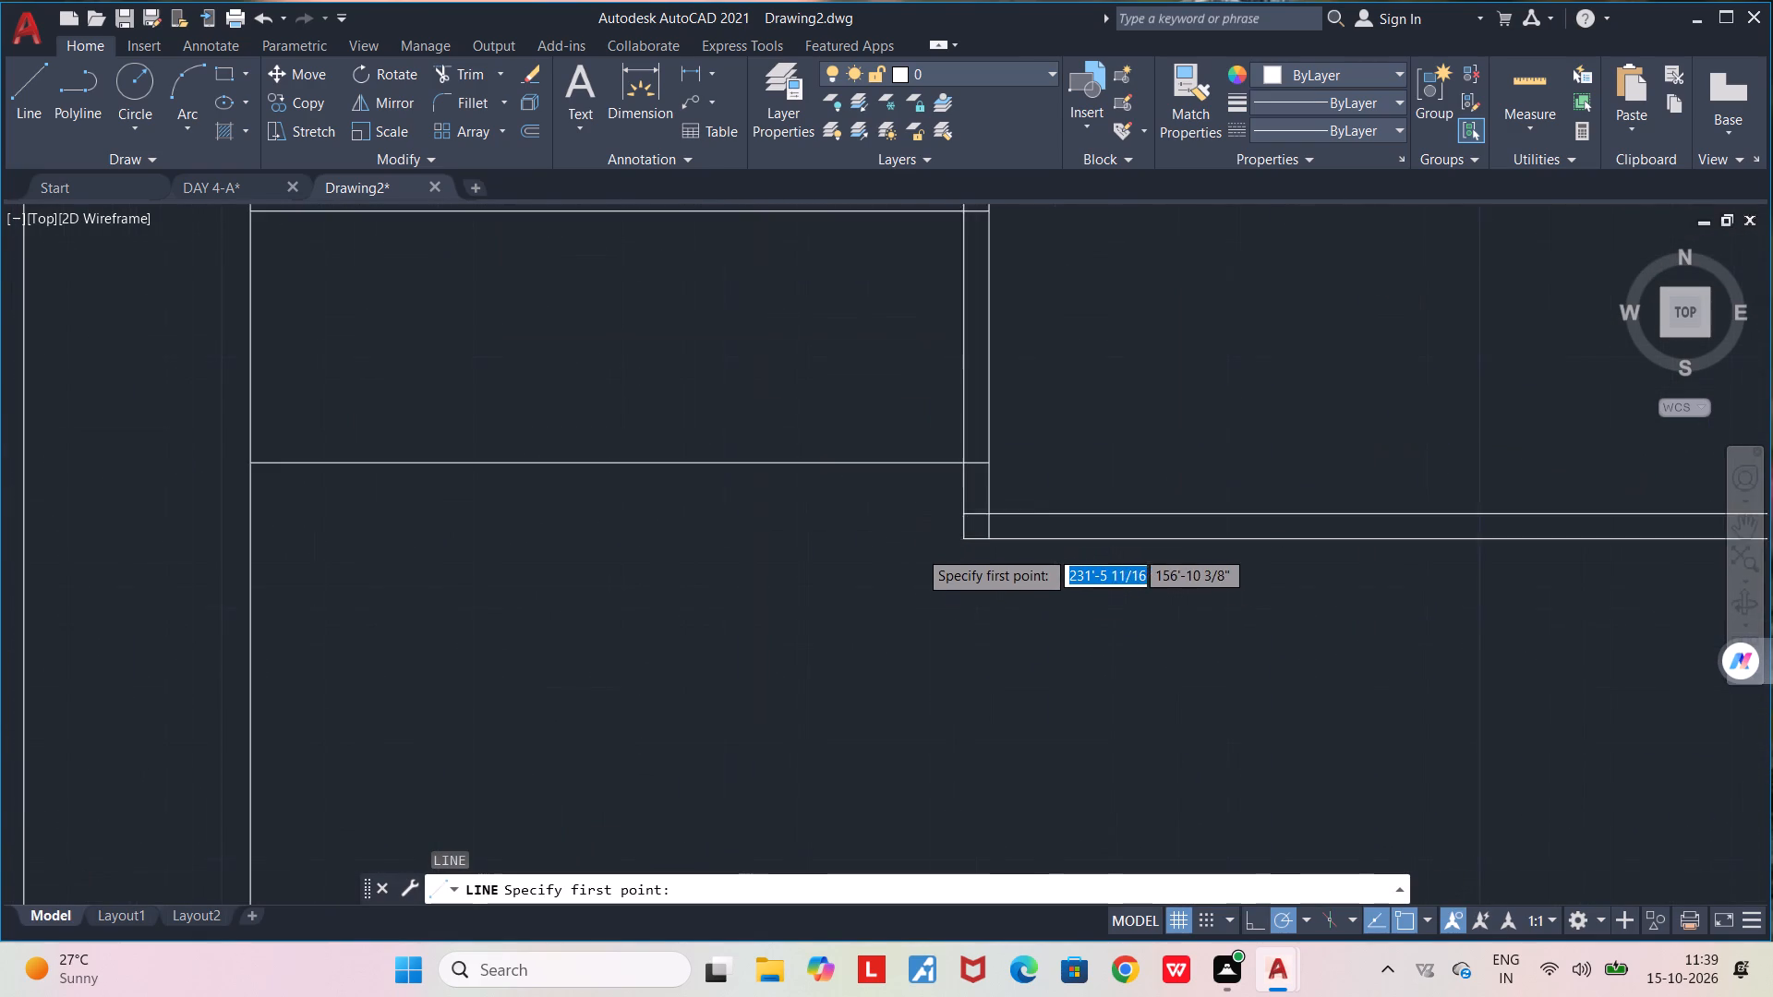
left_click(991, 492)
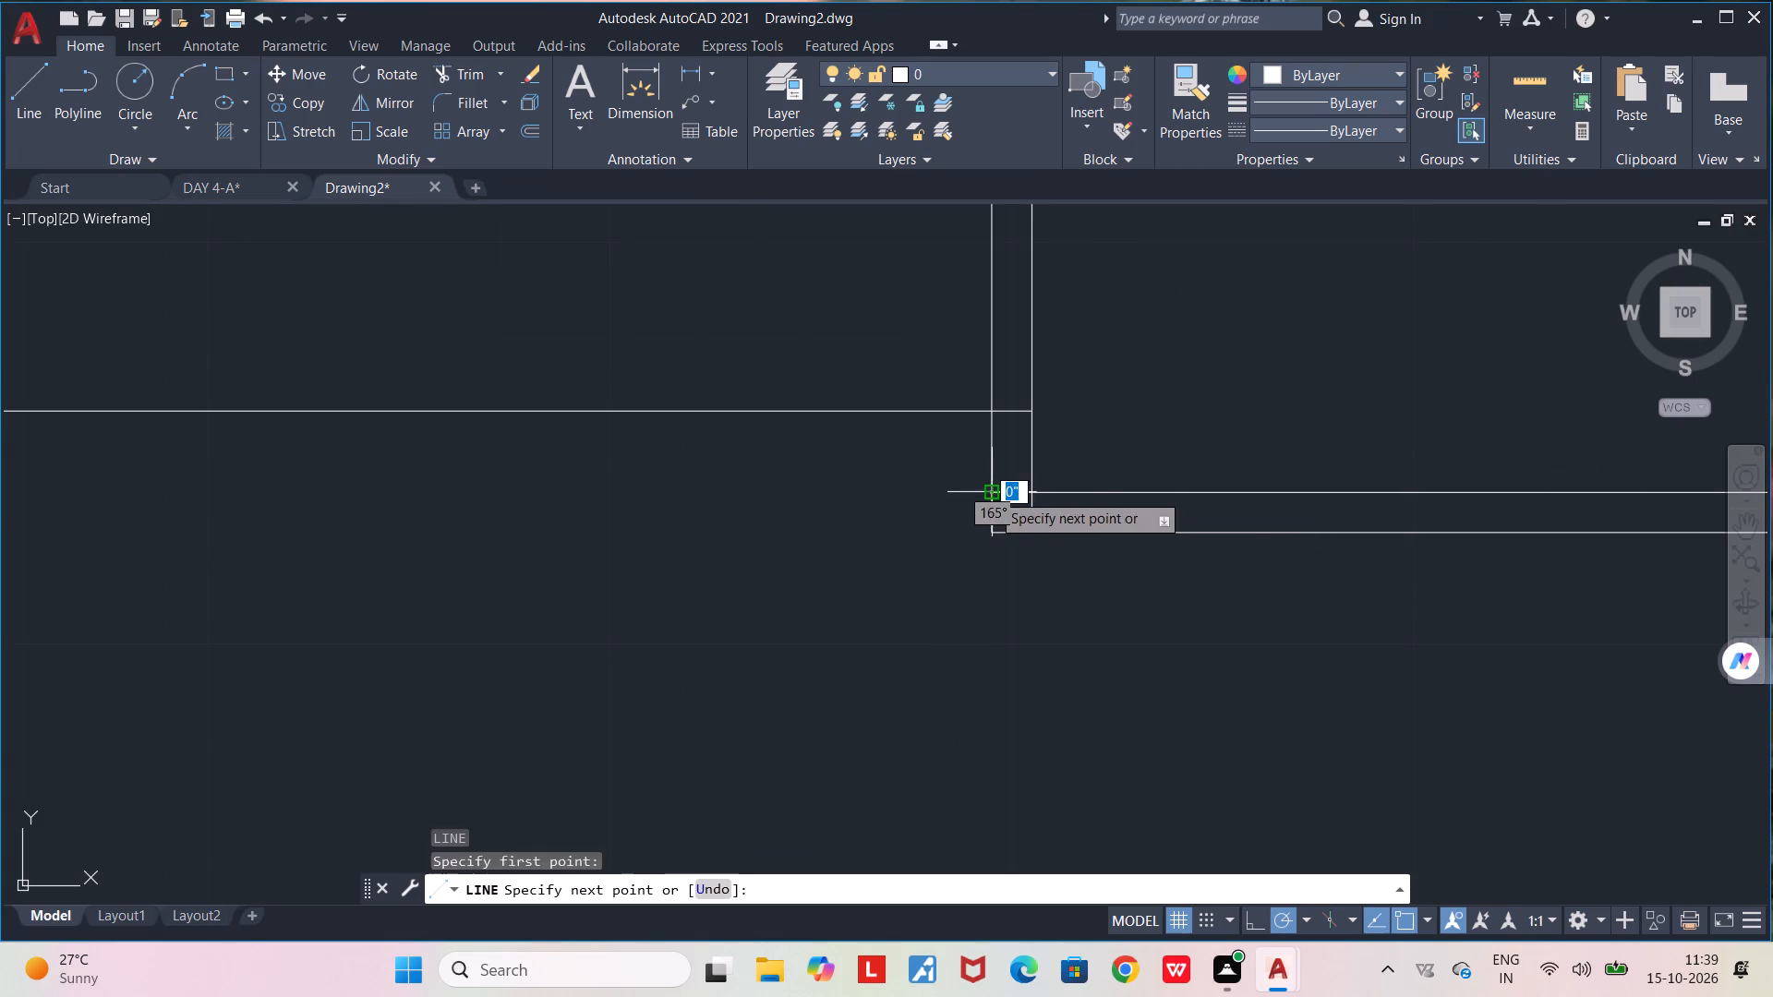
scroll(901, 535, "down", 5)
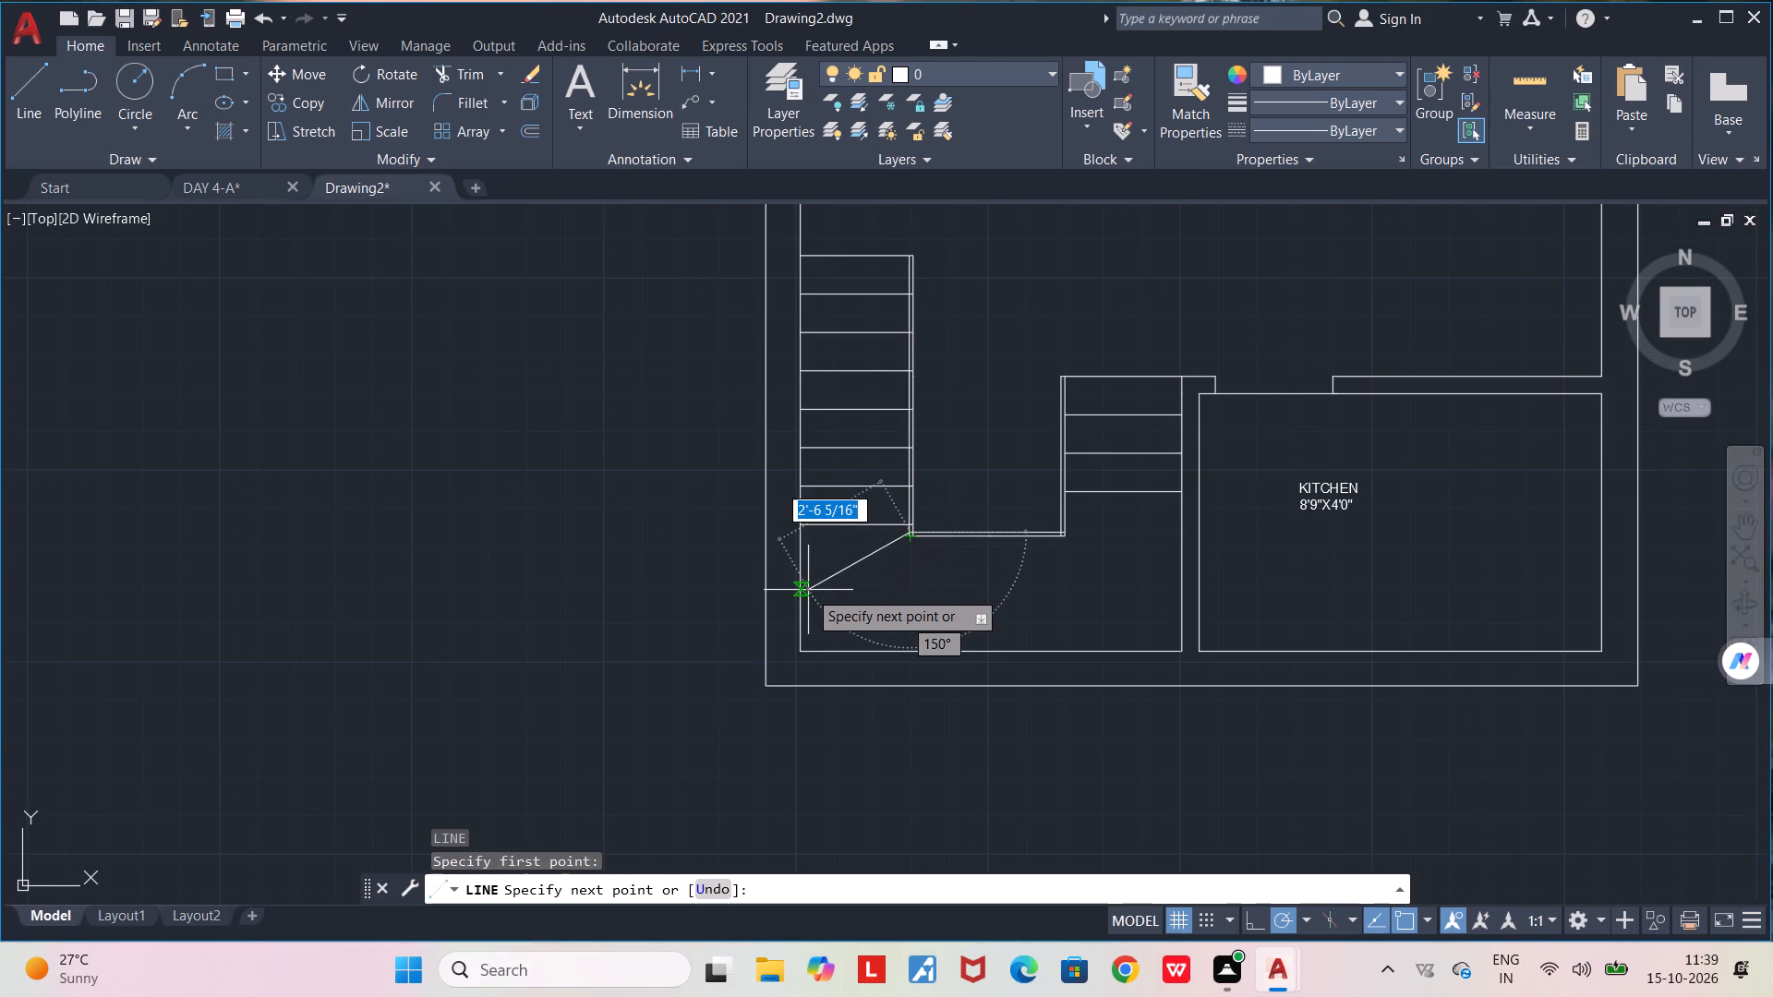
scroll(799, 593, "up", 3)
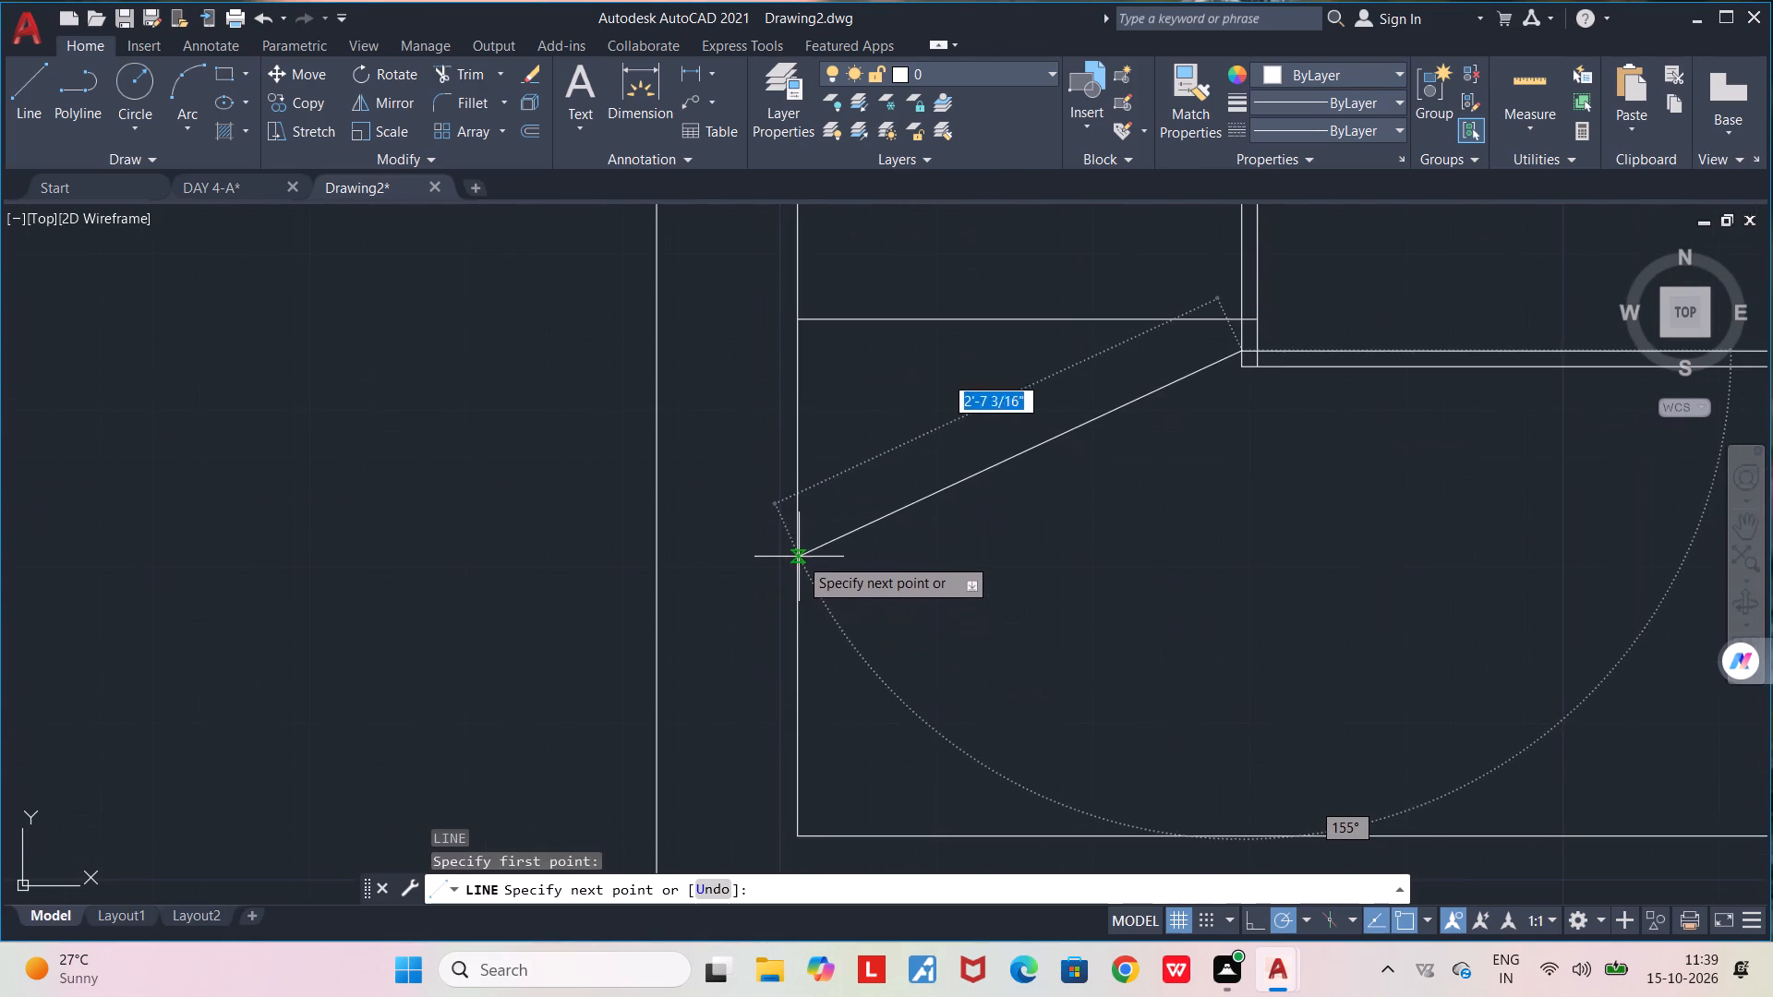
left_click(795, 551)
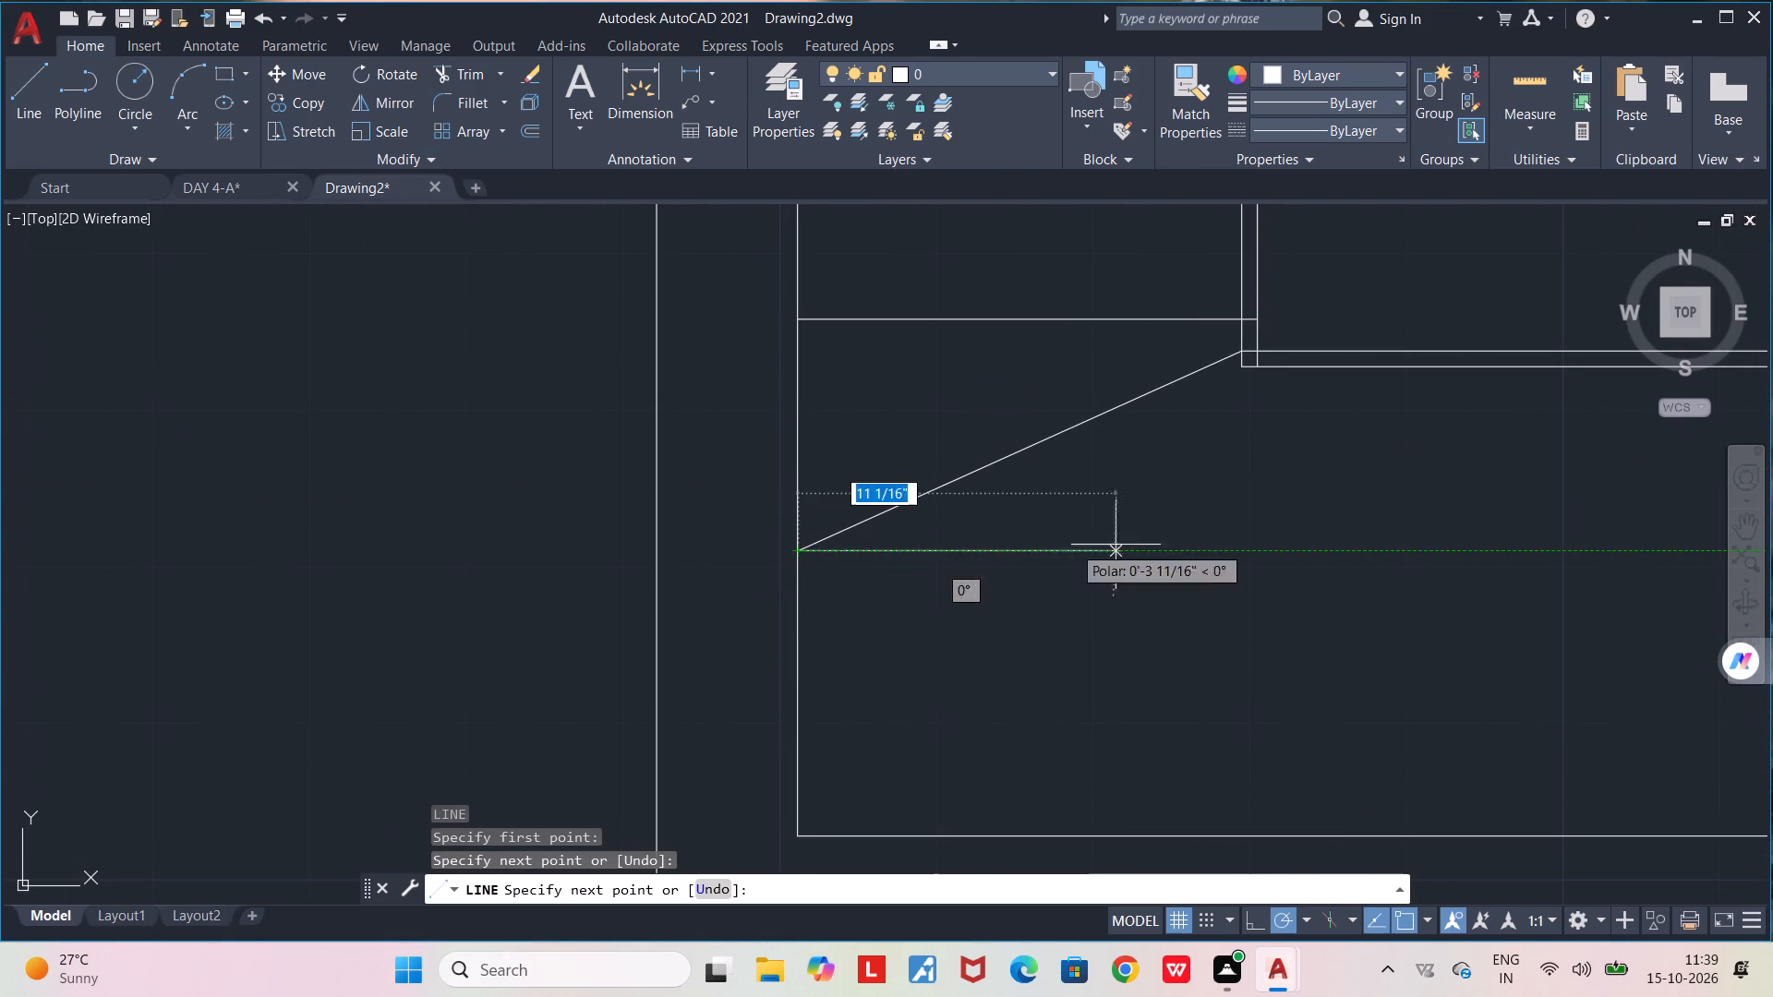
key("space")
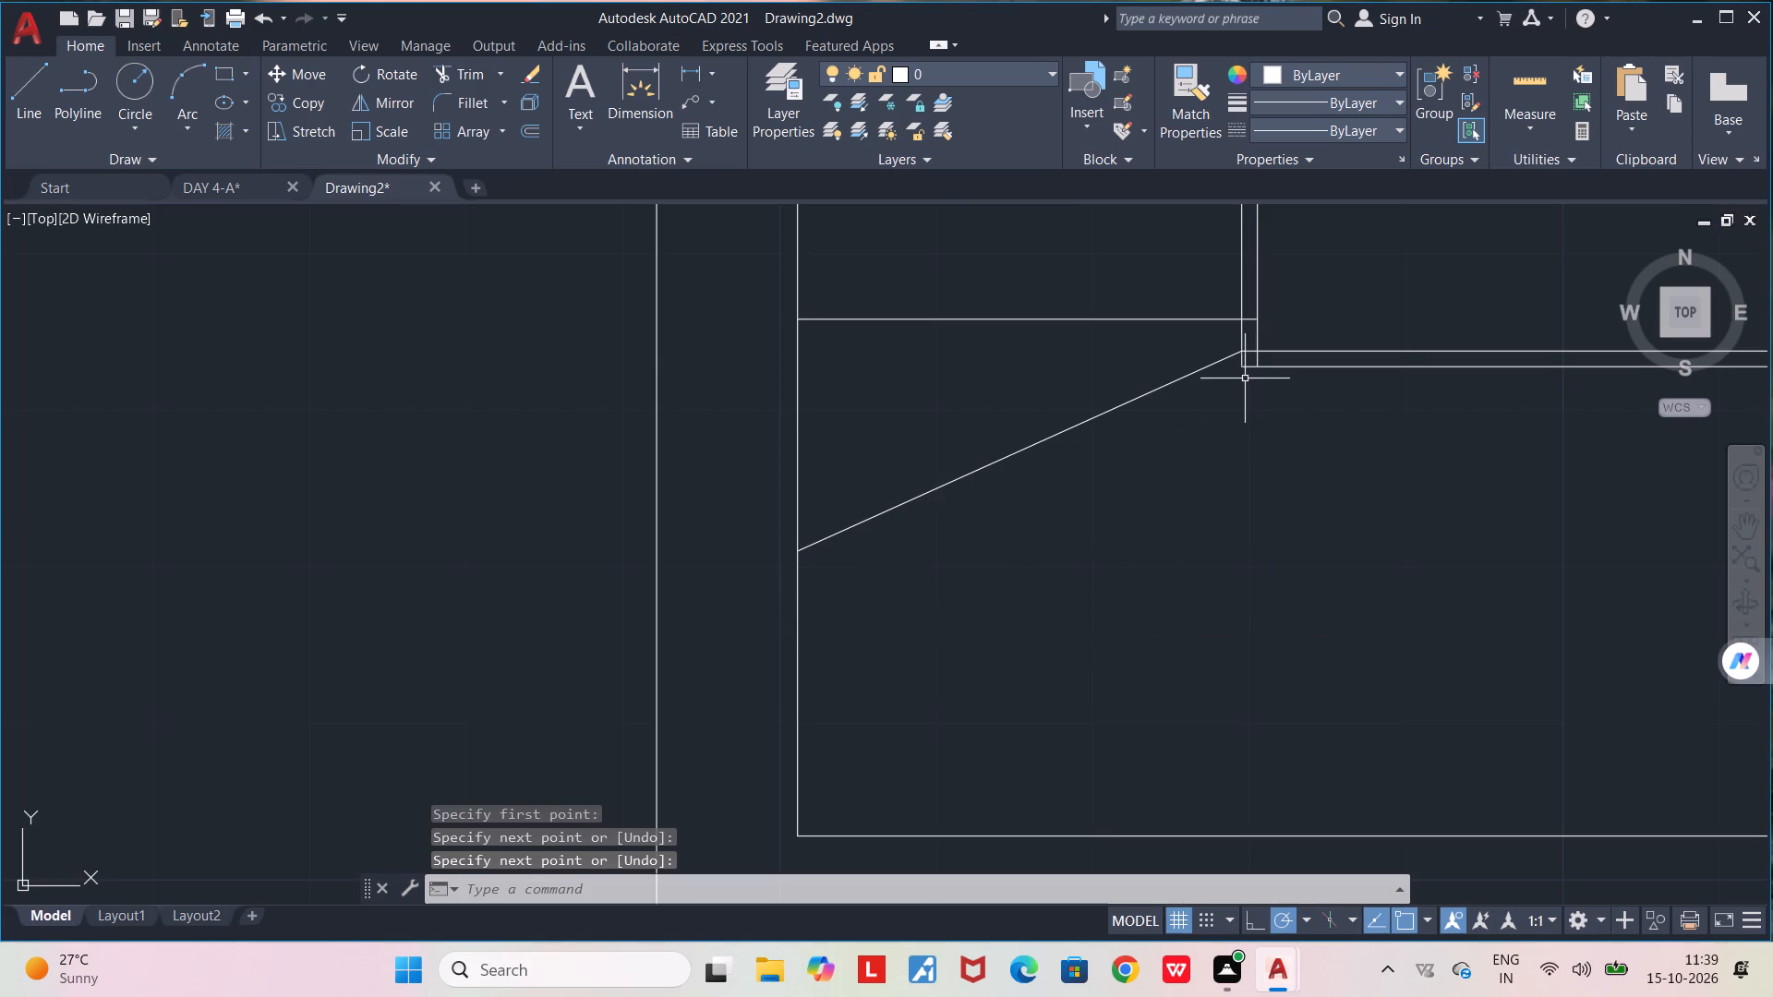
Draw a diagonal line from the recess's outer bottom corner on the side-wall flight to the room's inner bottom wall corner.
scroll(1242, 370, "up", 1)
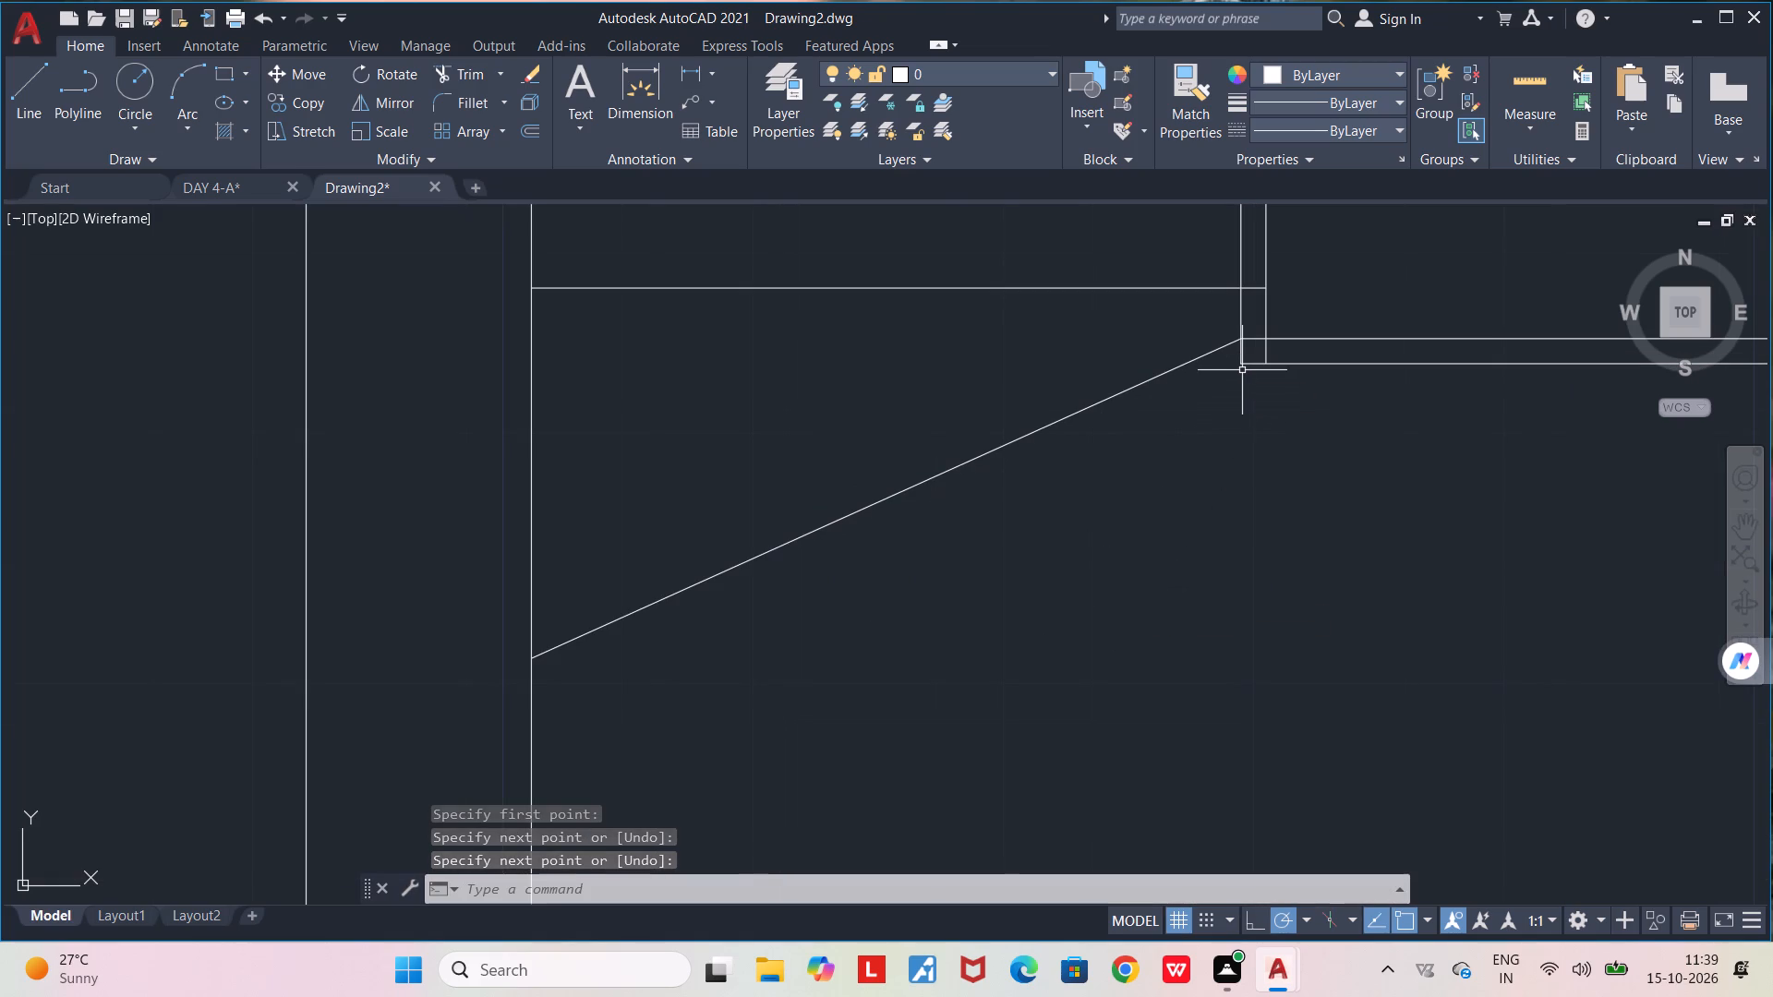
key("l")
key("Return")
left_click(1242, 370)
middle_click_drag(979, 590, 1070, 380)
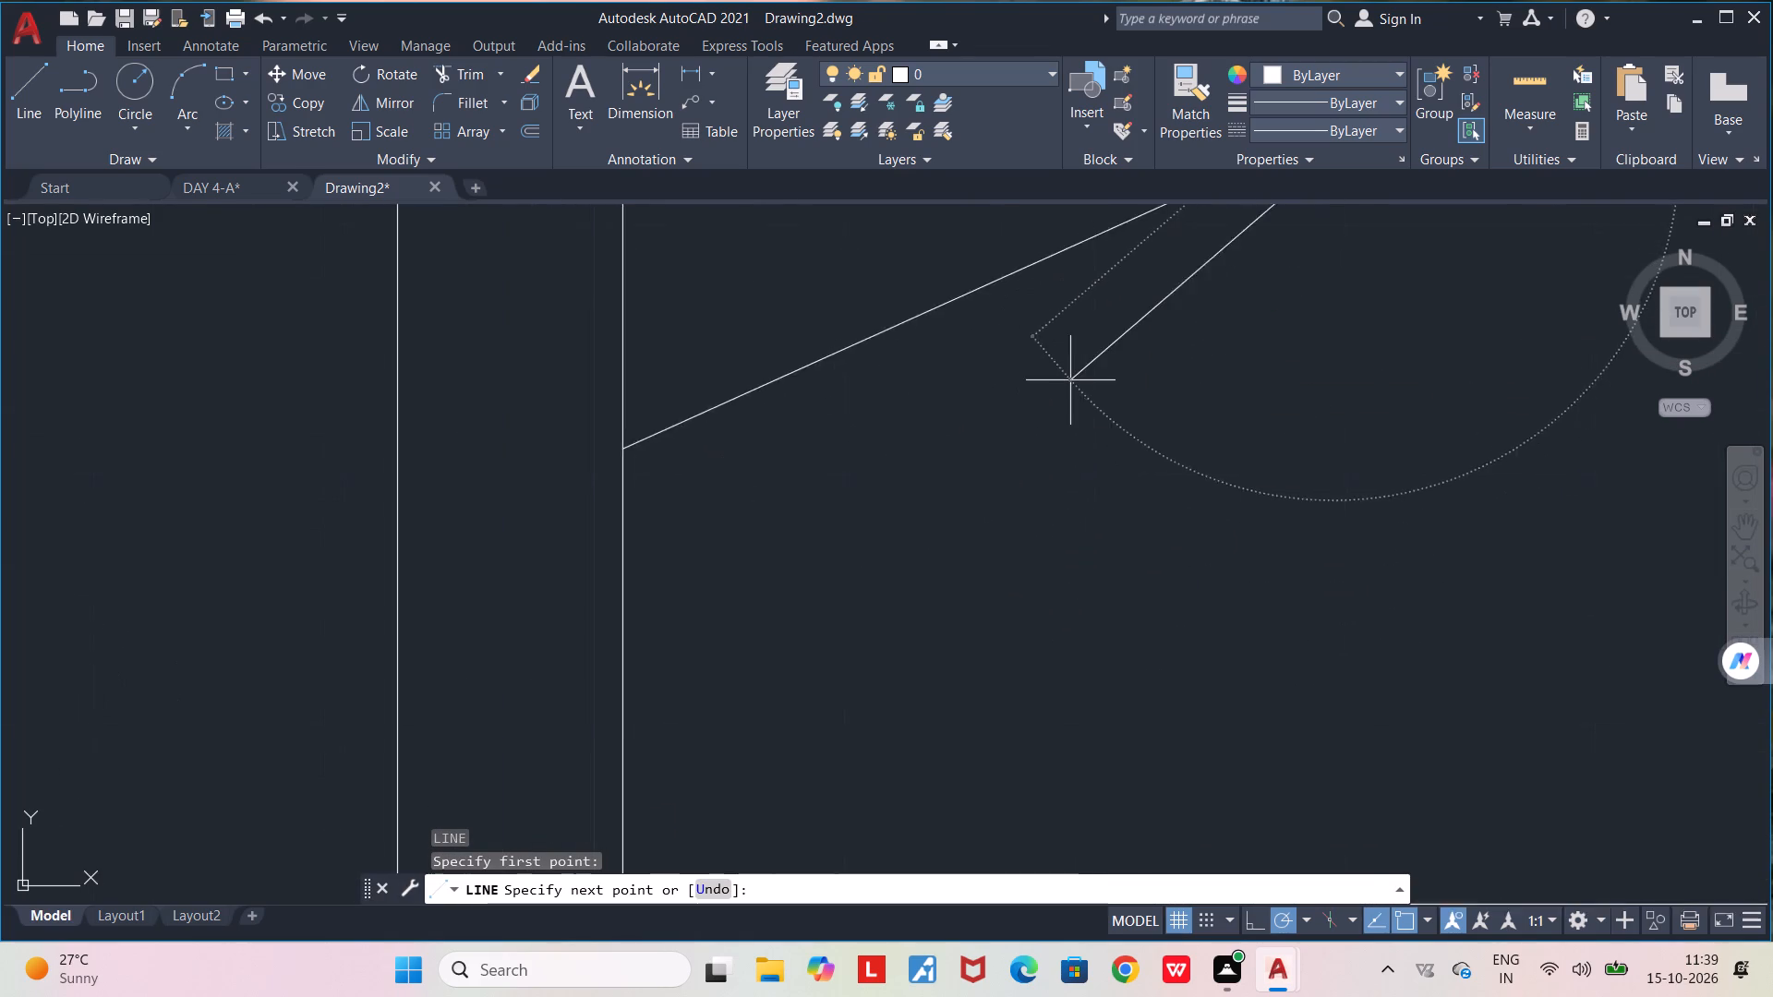
scroll(1070, 380, "down", 2)
left_click(900, 579)
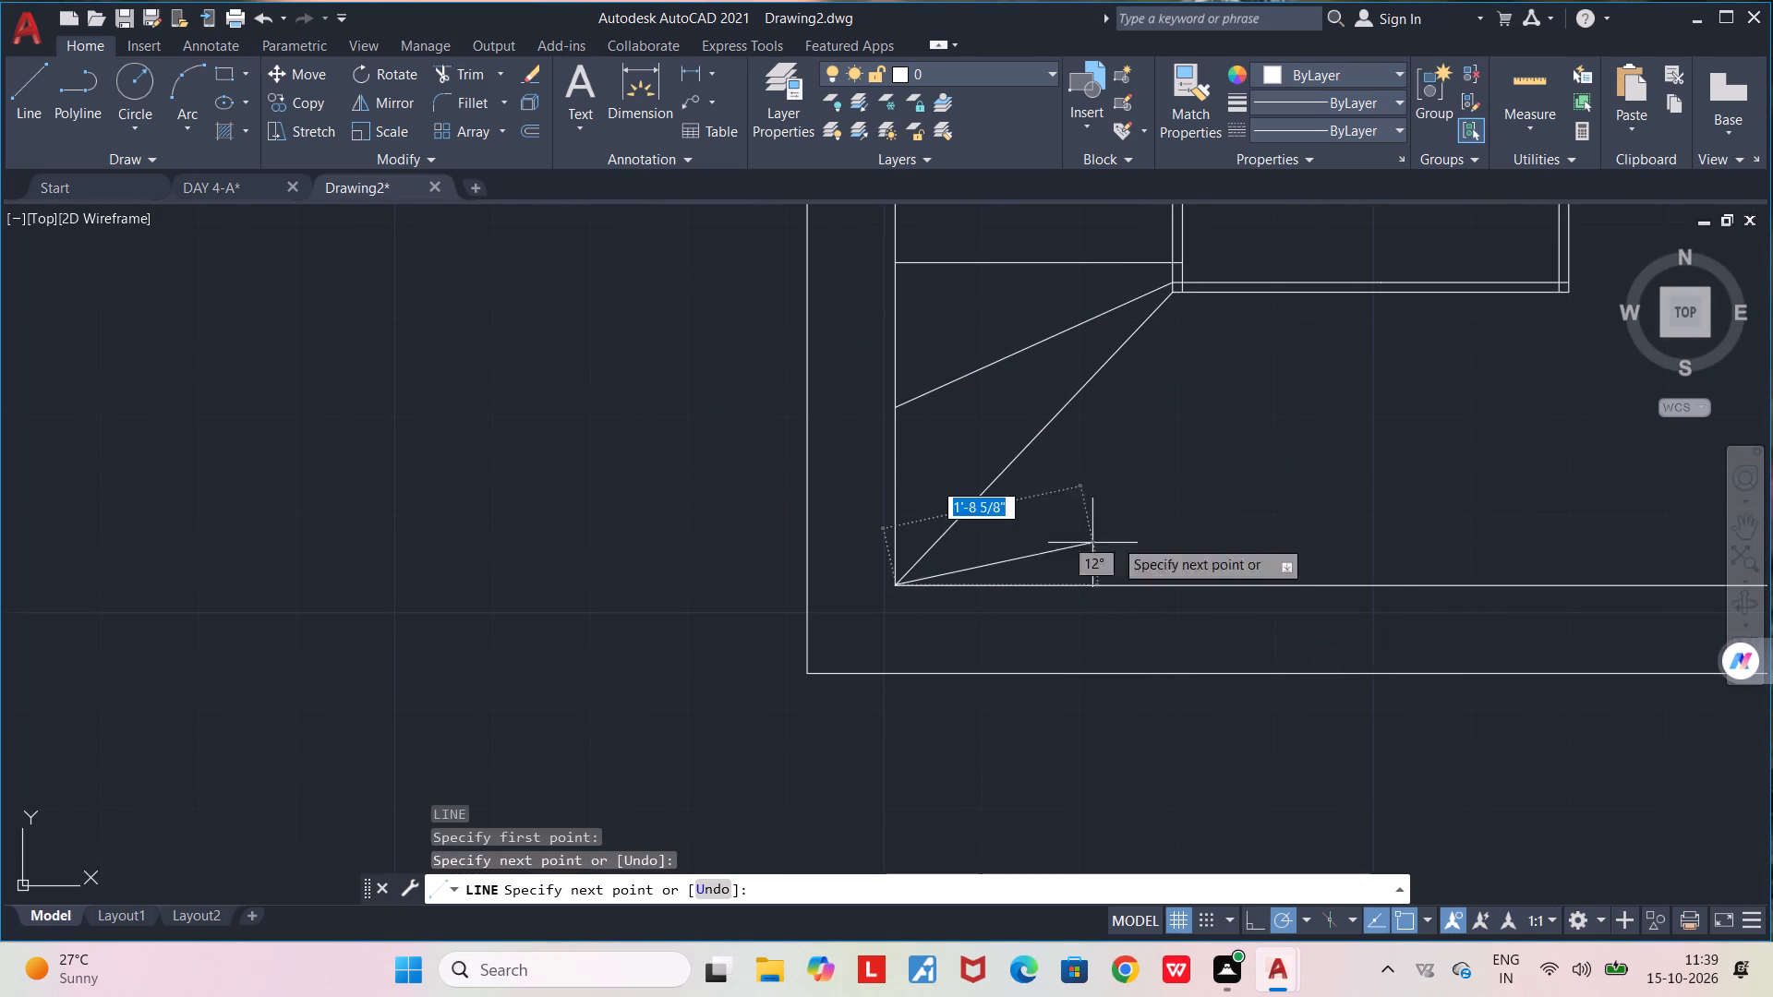
key("space")
Draw a vertical line about 2'-8" long from the recess's bottom corner down past the bottom wall's inner face.
middle_click_drag(1218, 390, 950, 563)
scroll(936, 572, "down", 2)
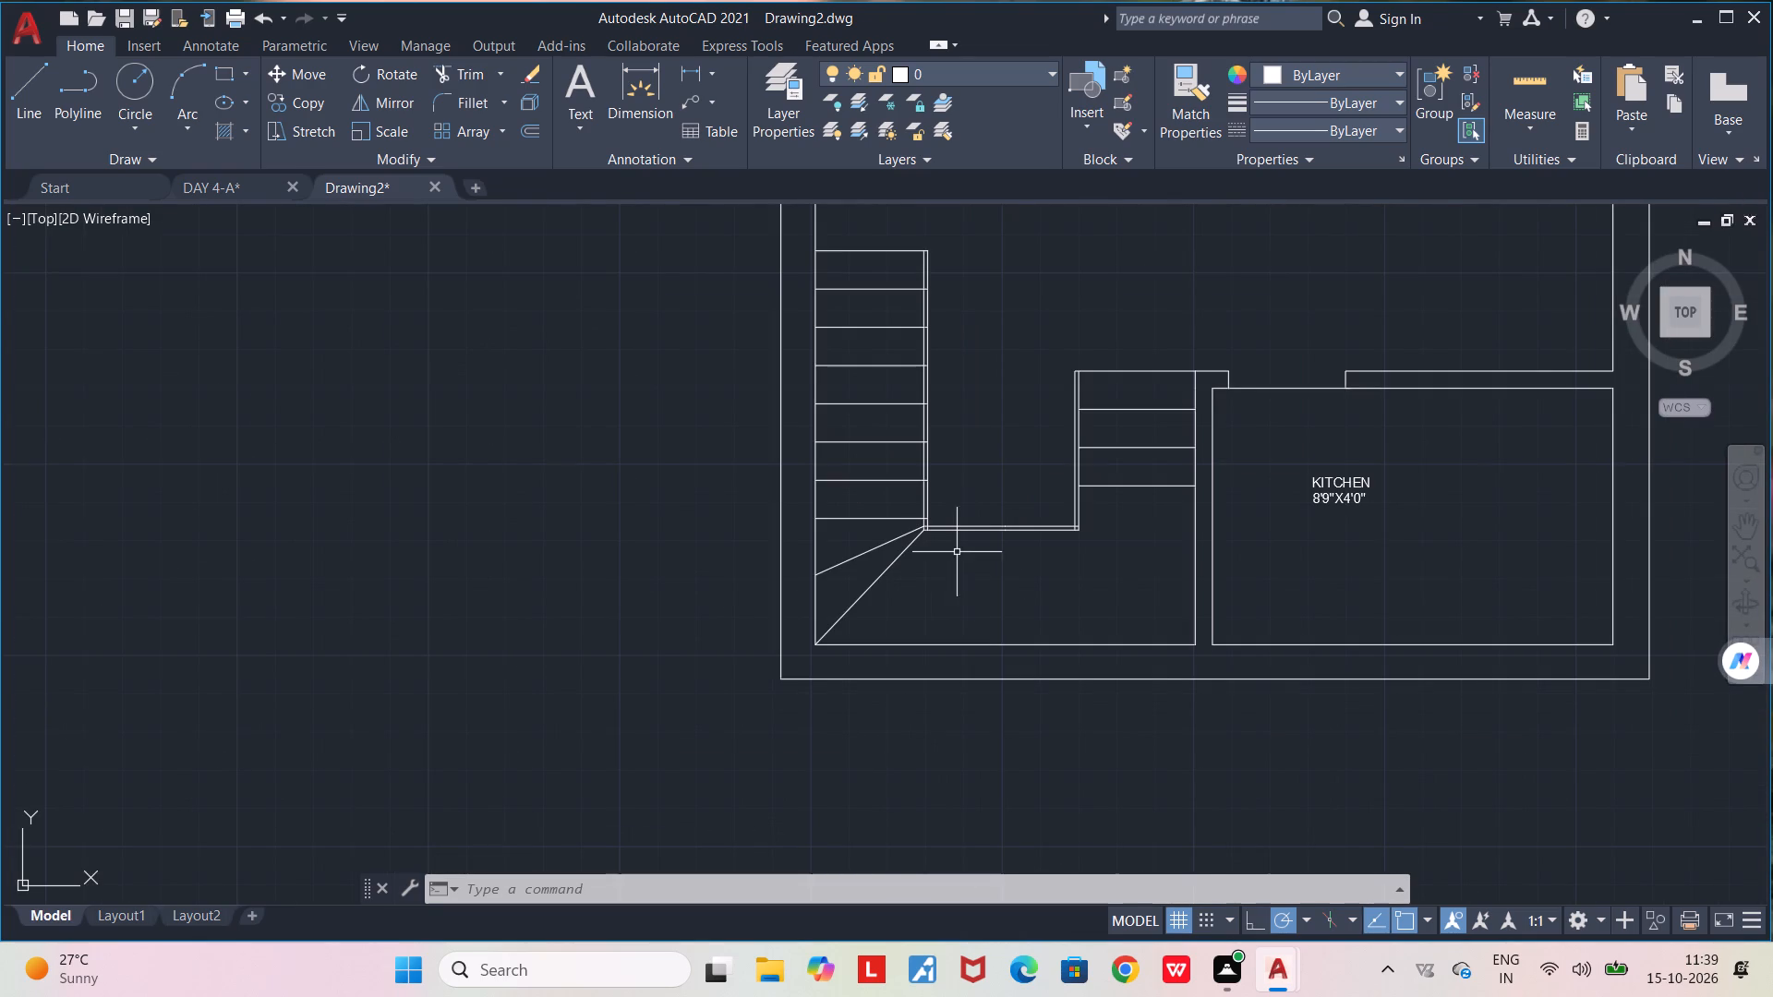
scroll(966, 562, "up", 1)
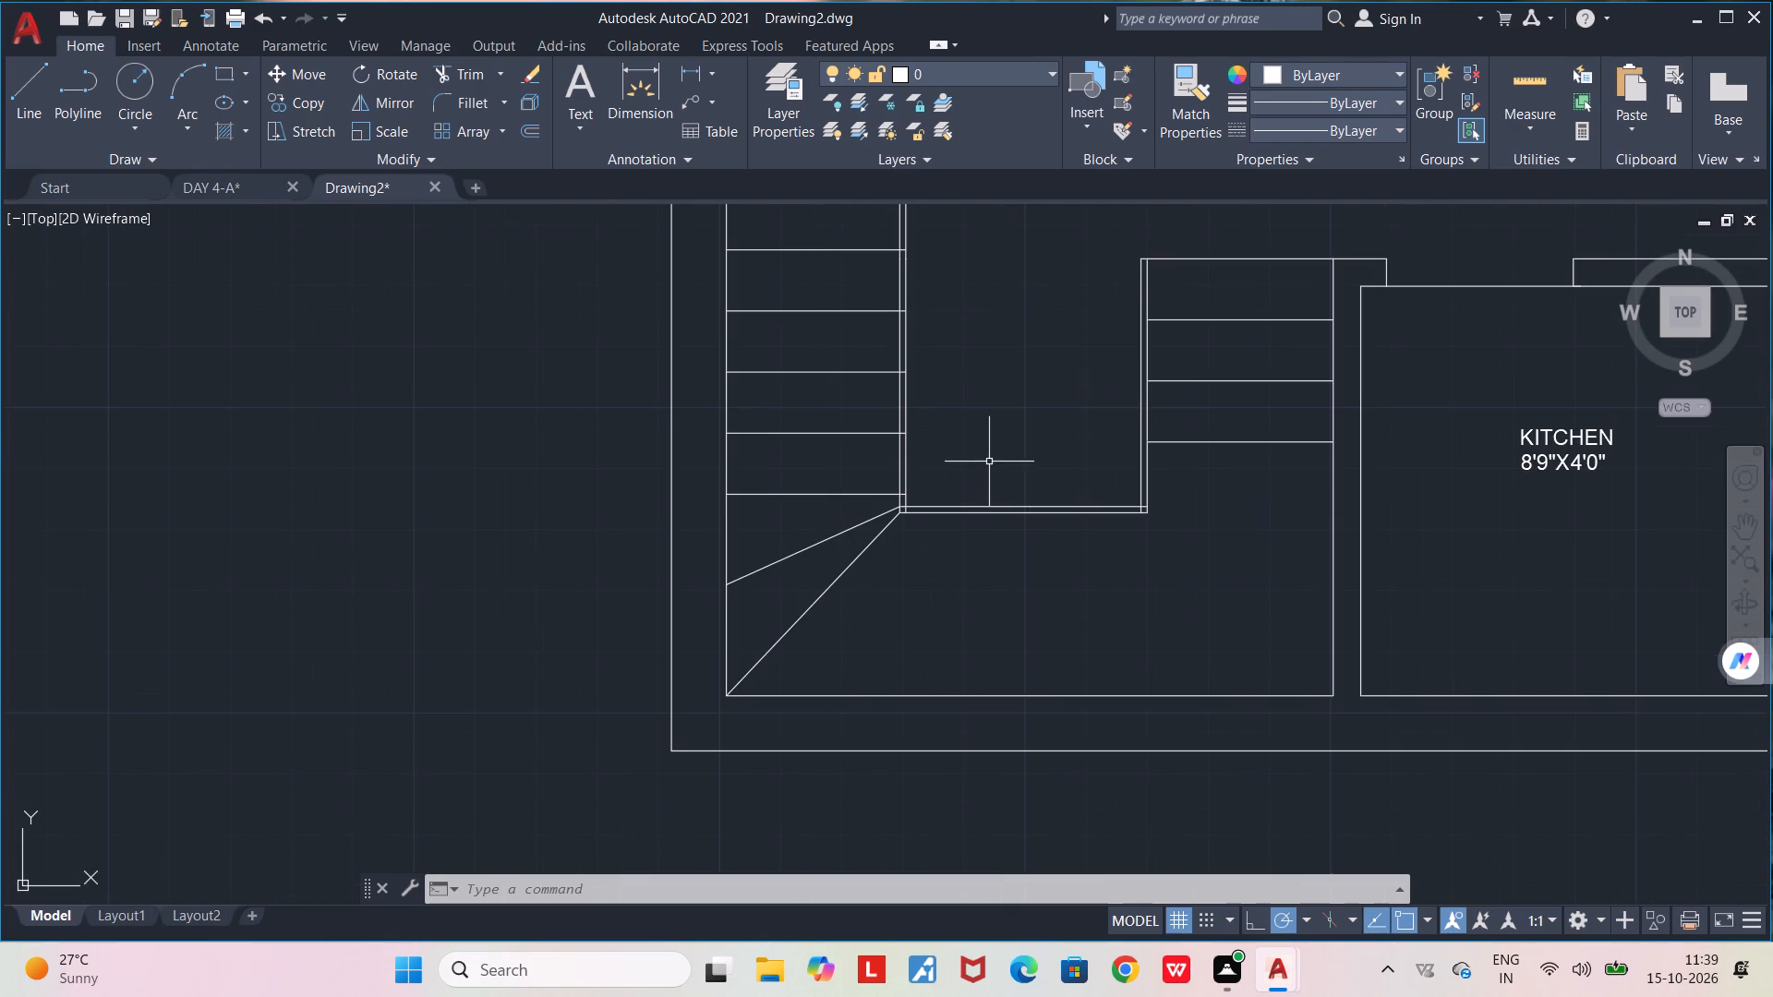
key("l")
key("Return")
scroll(904, 532, "up", 3)
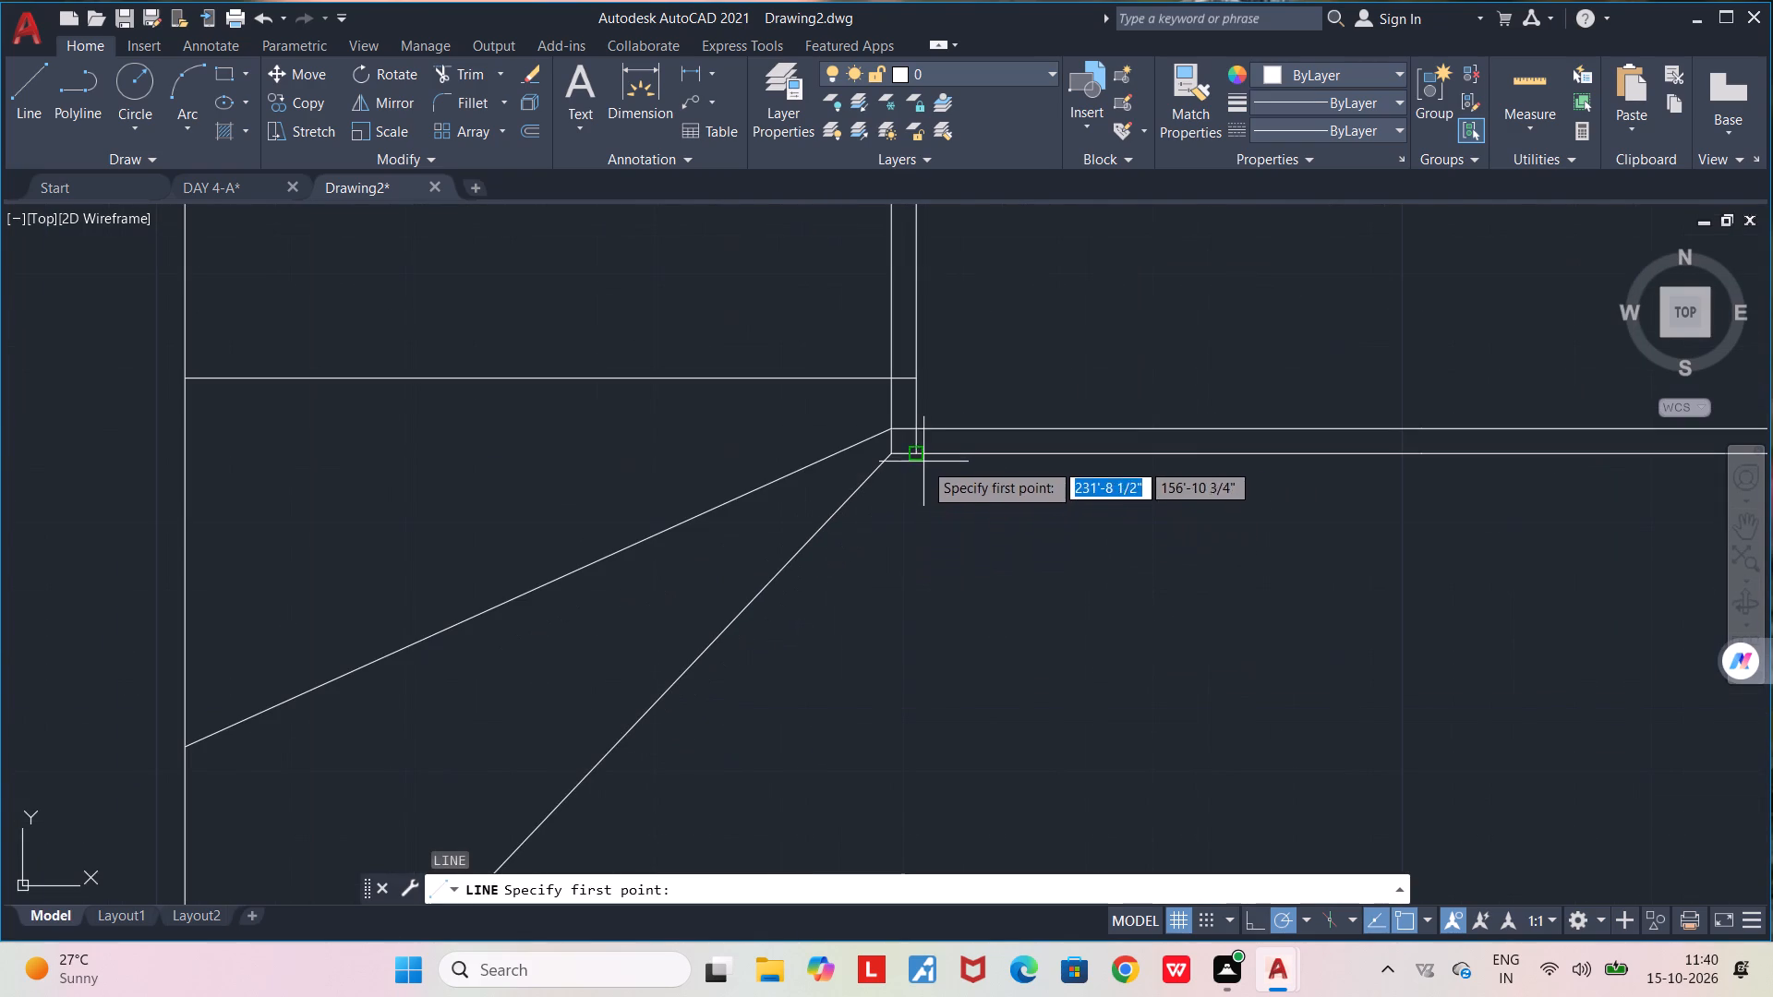
left_click(915, 455)
middle_click_drag(867, 691, 915, 486)
scroll(915, 486, "down", 3)
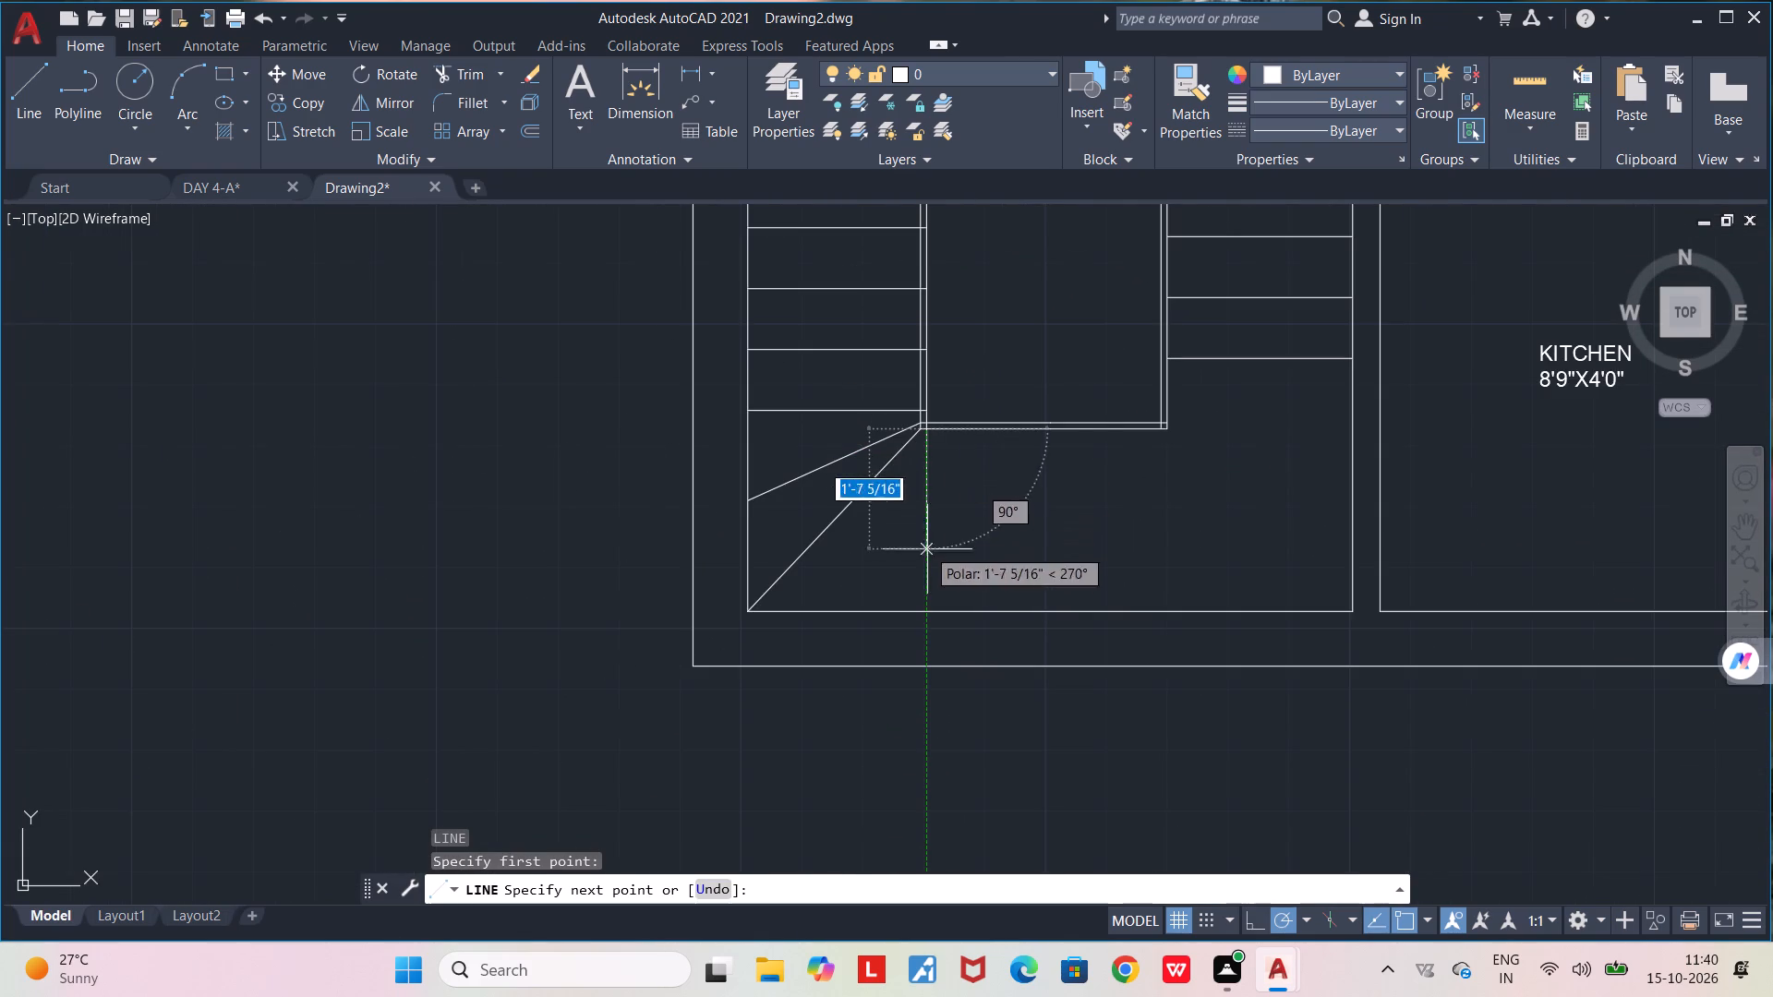
left_click(923, 624)
key("space")
Trim the part of the new vertical line that extends beyond the bottom wall's inner face.
type("TR")
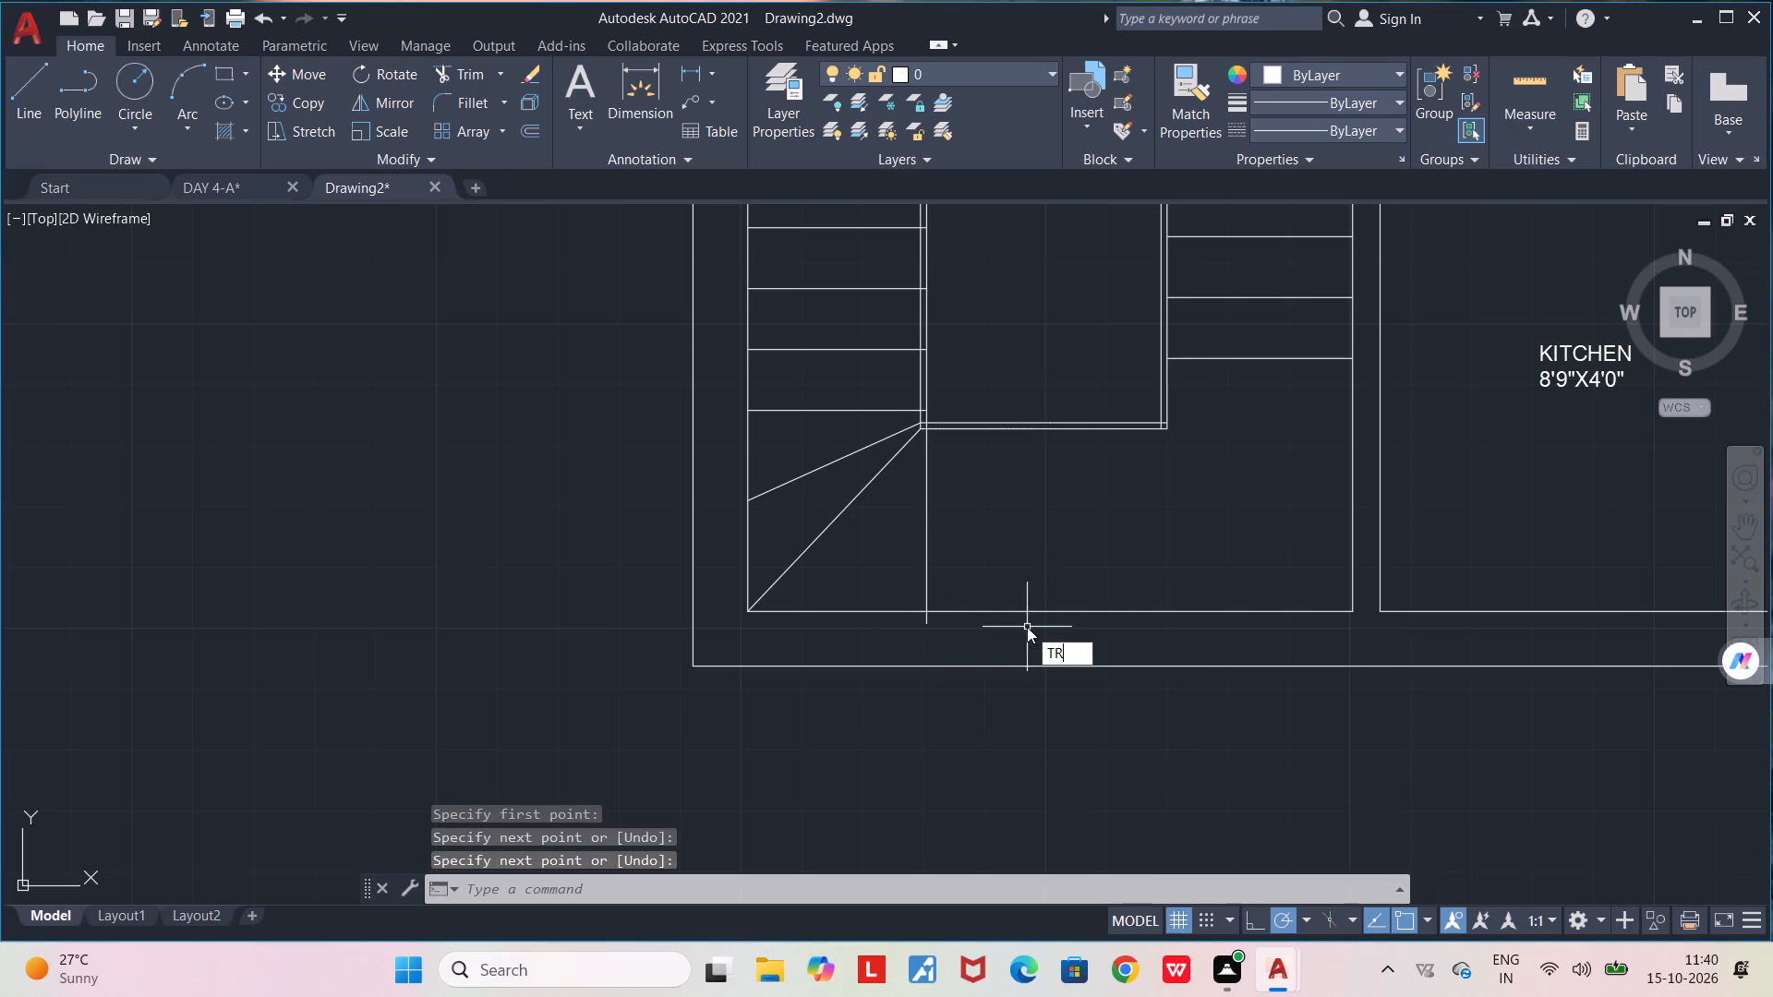
key("Return")
scroll(890, 613, "up", 2)
left_click(985, 646)
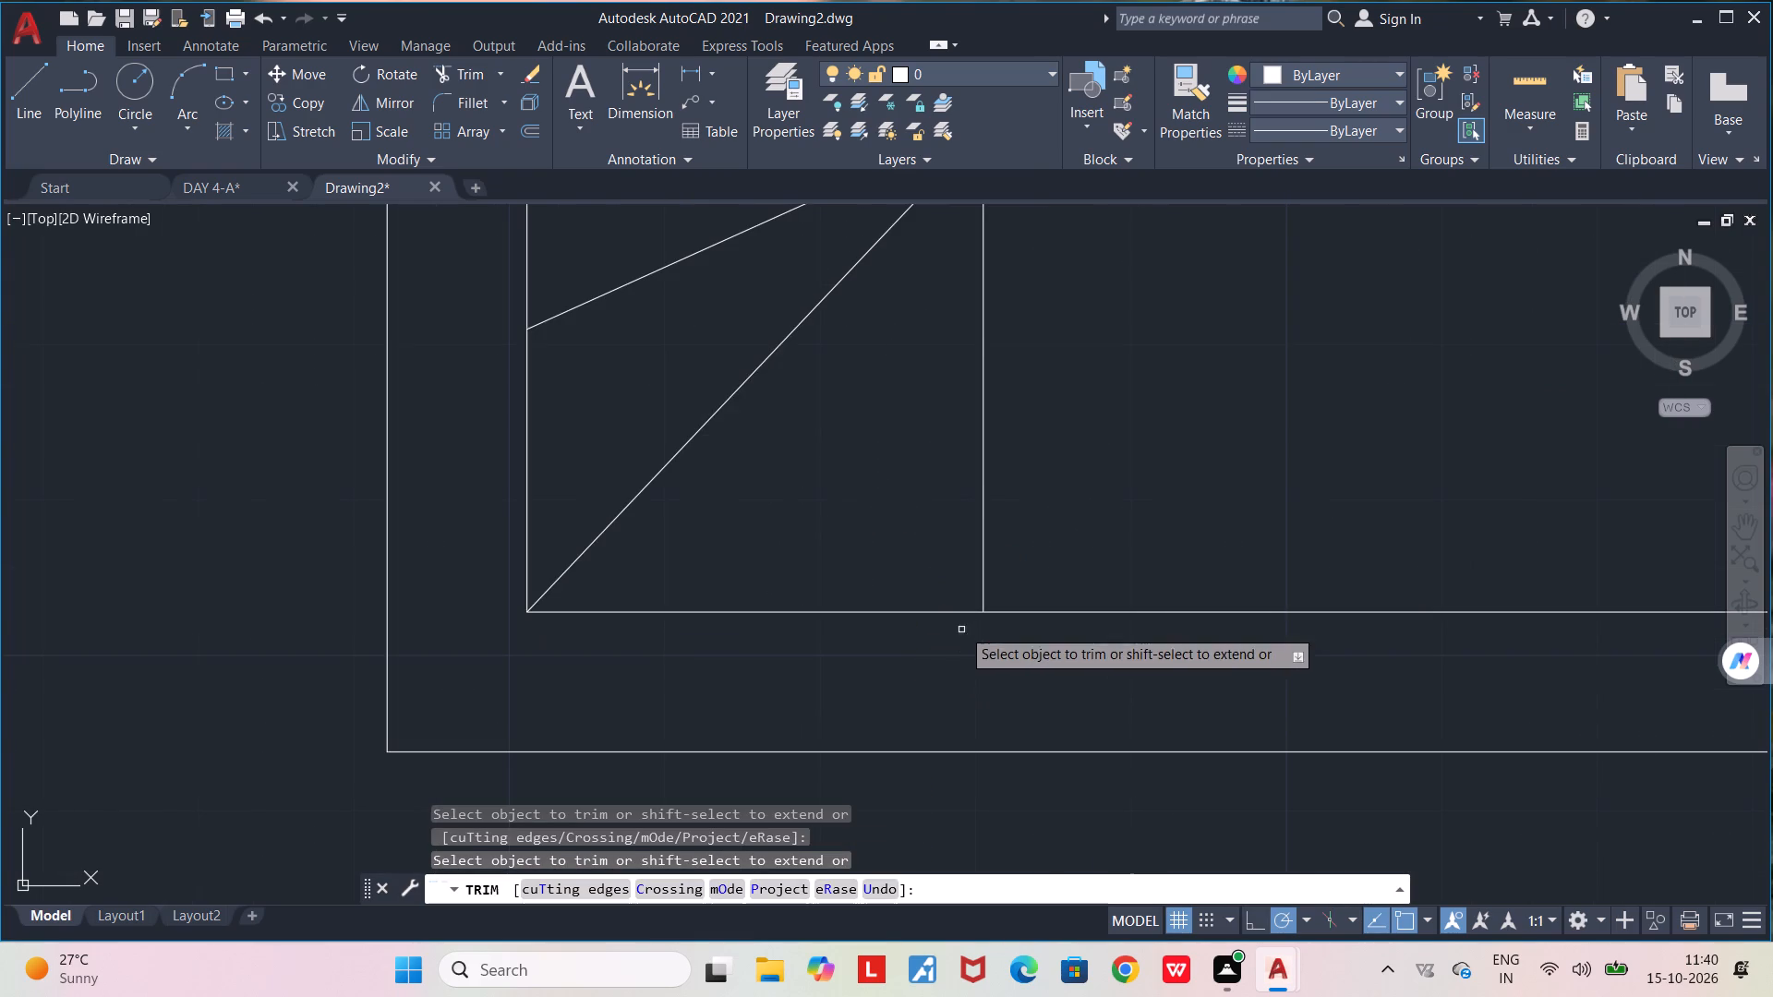
Trim the overlapping line ends in the recess's double-line corner and the two lowest tread ends crossing the side-wall flight's double line.
middle_click_drag(1080, 437, 1010, 674)
scroll(1006, 683, "down", 2)
scroll(980, 608, "down", 1)
scroll(971, 559, "up", 4)
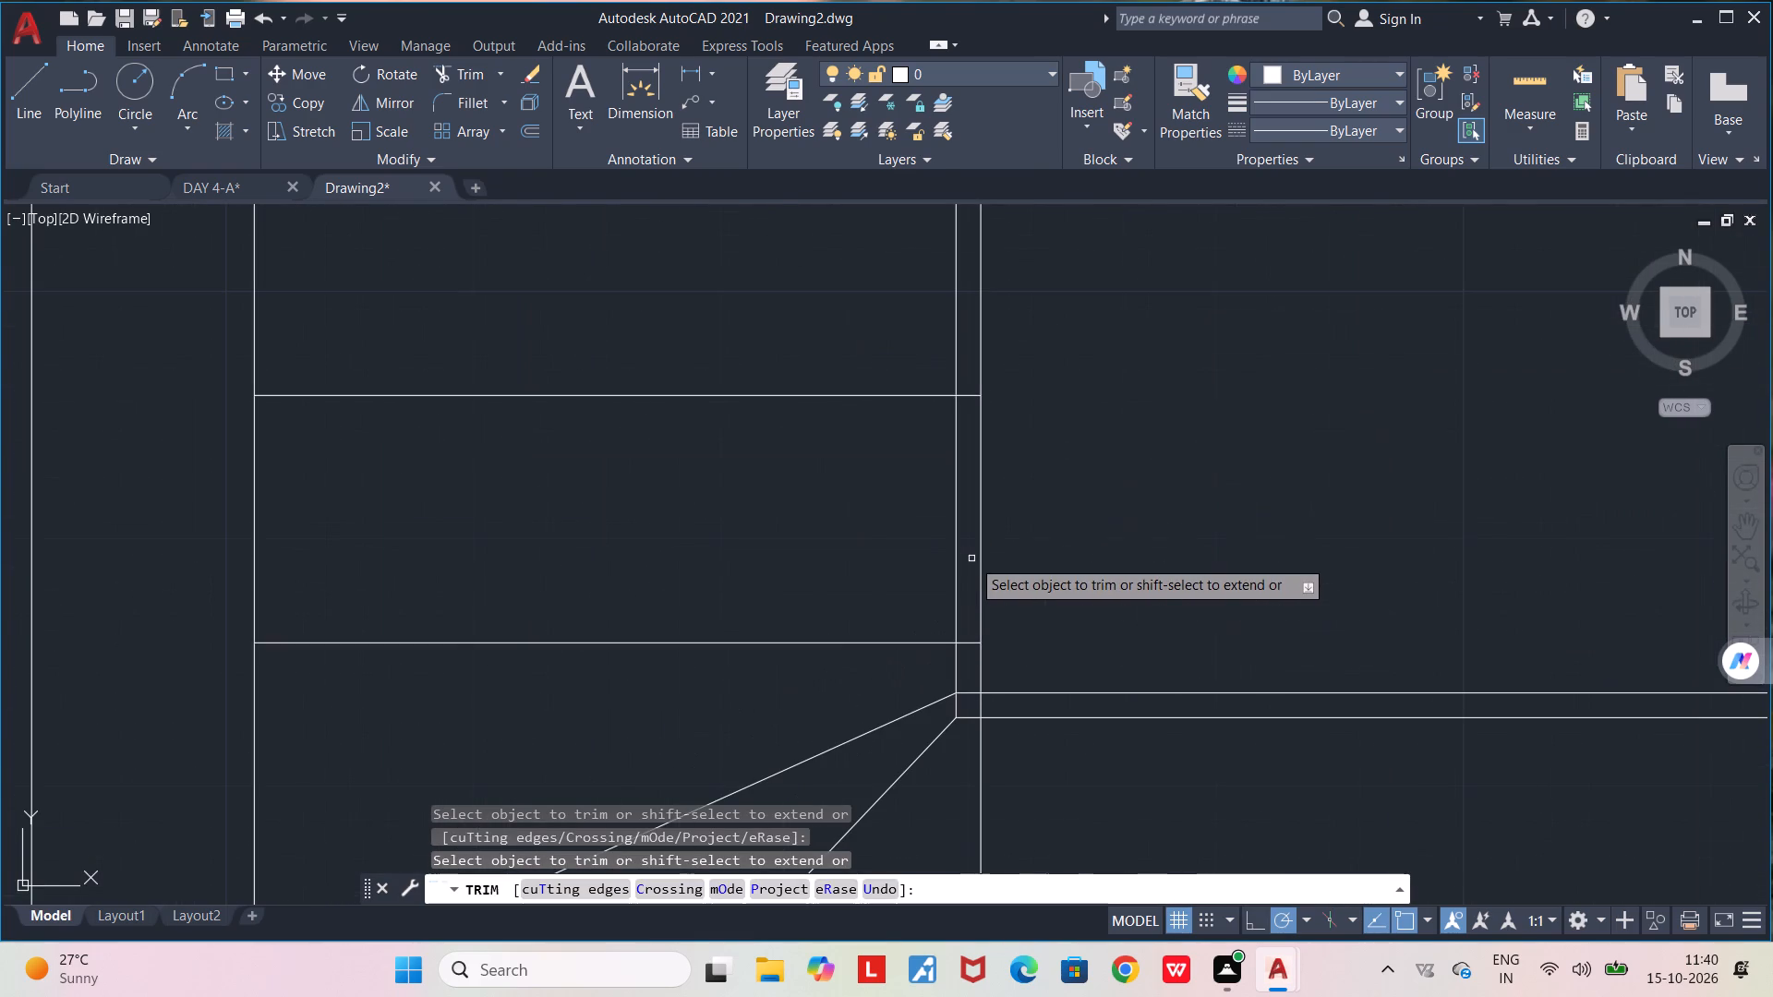
left_click_drag(971, 635, 986, 712)
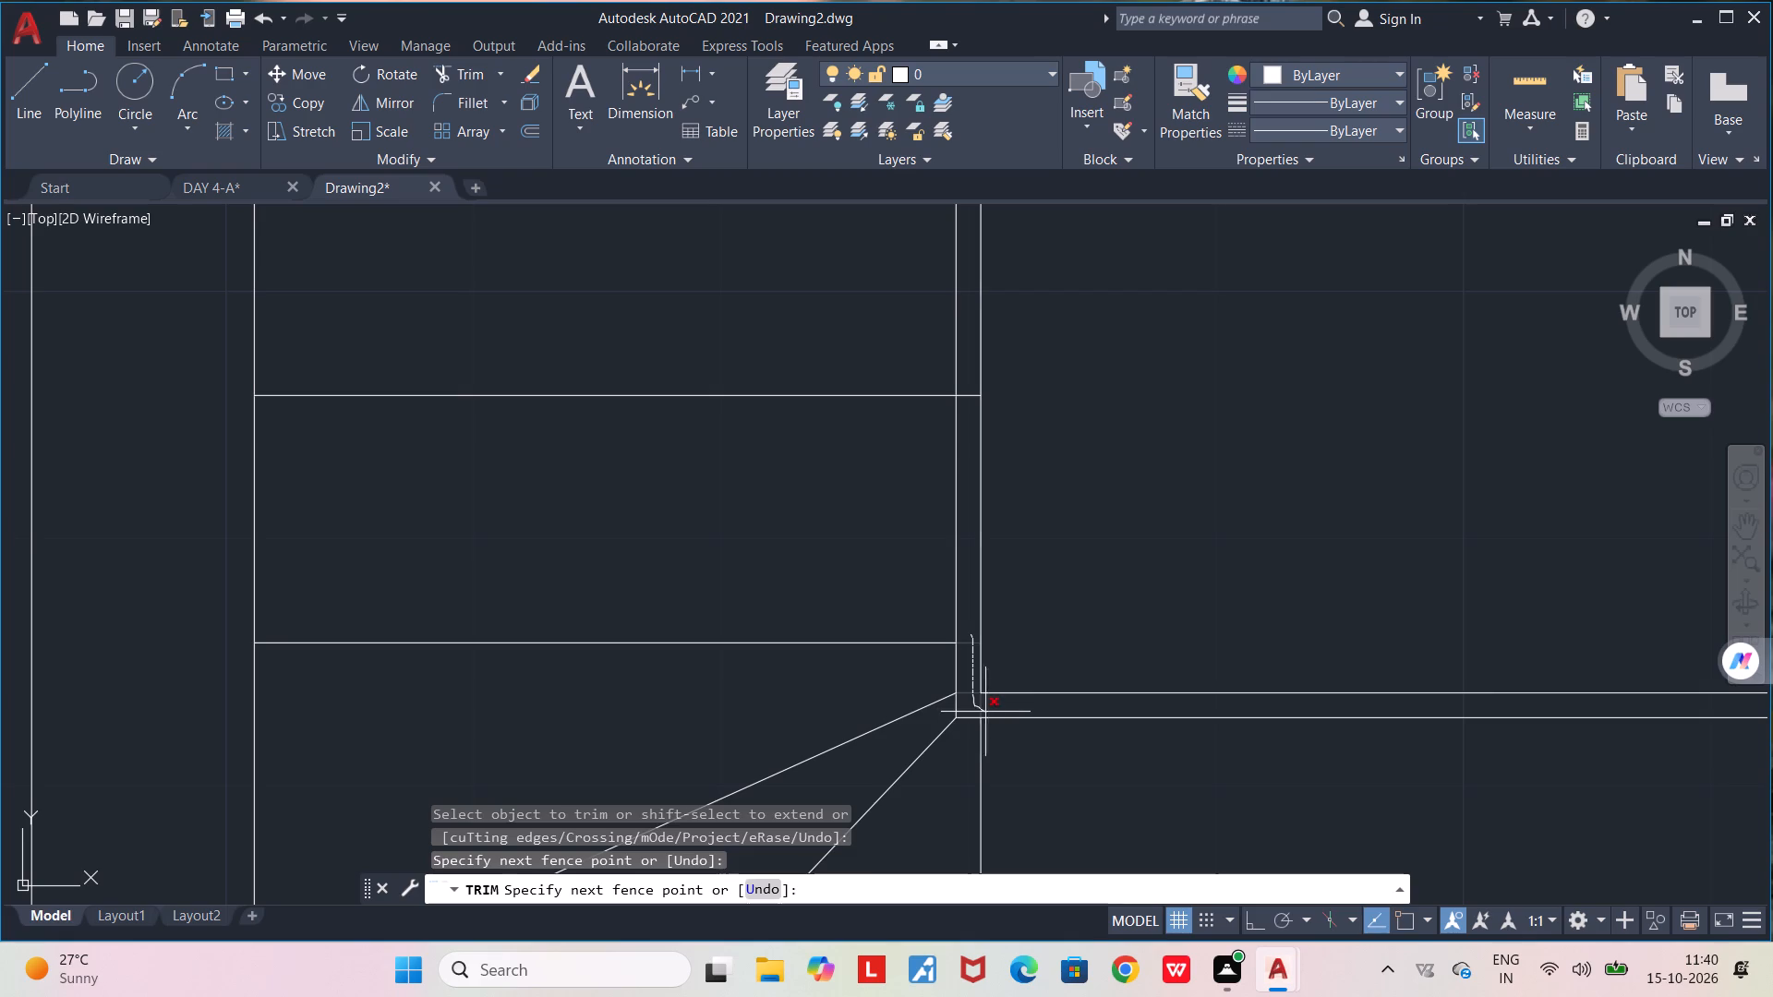
left_click_drag(986, 712, 993, 708)
left_click_drag(970, 415, 970, 369)
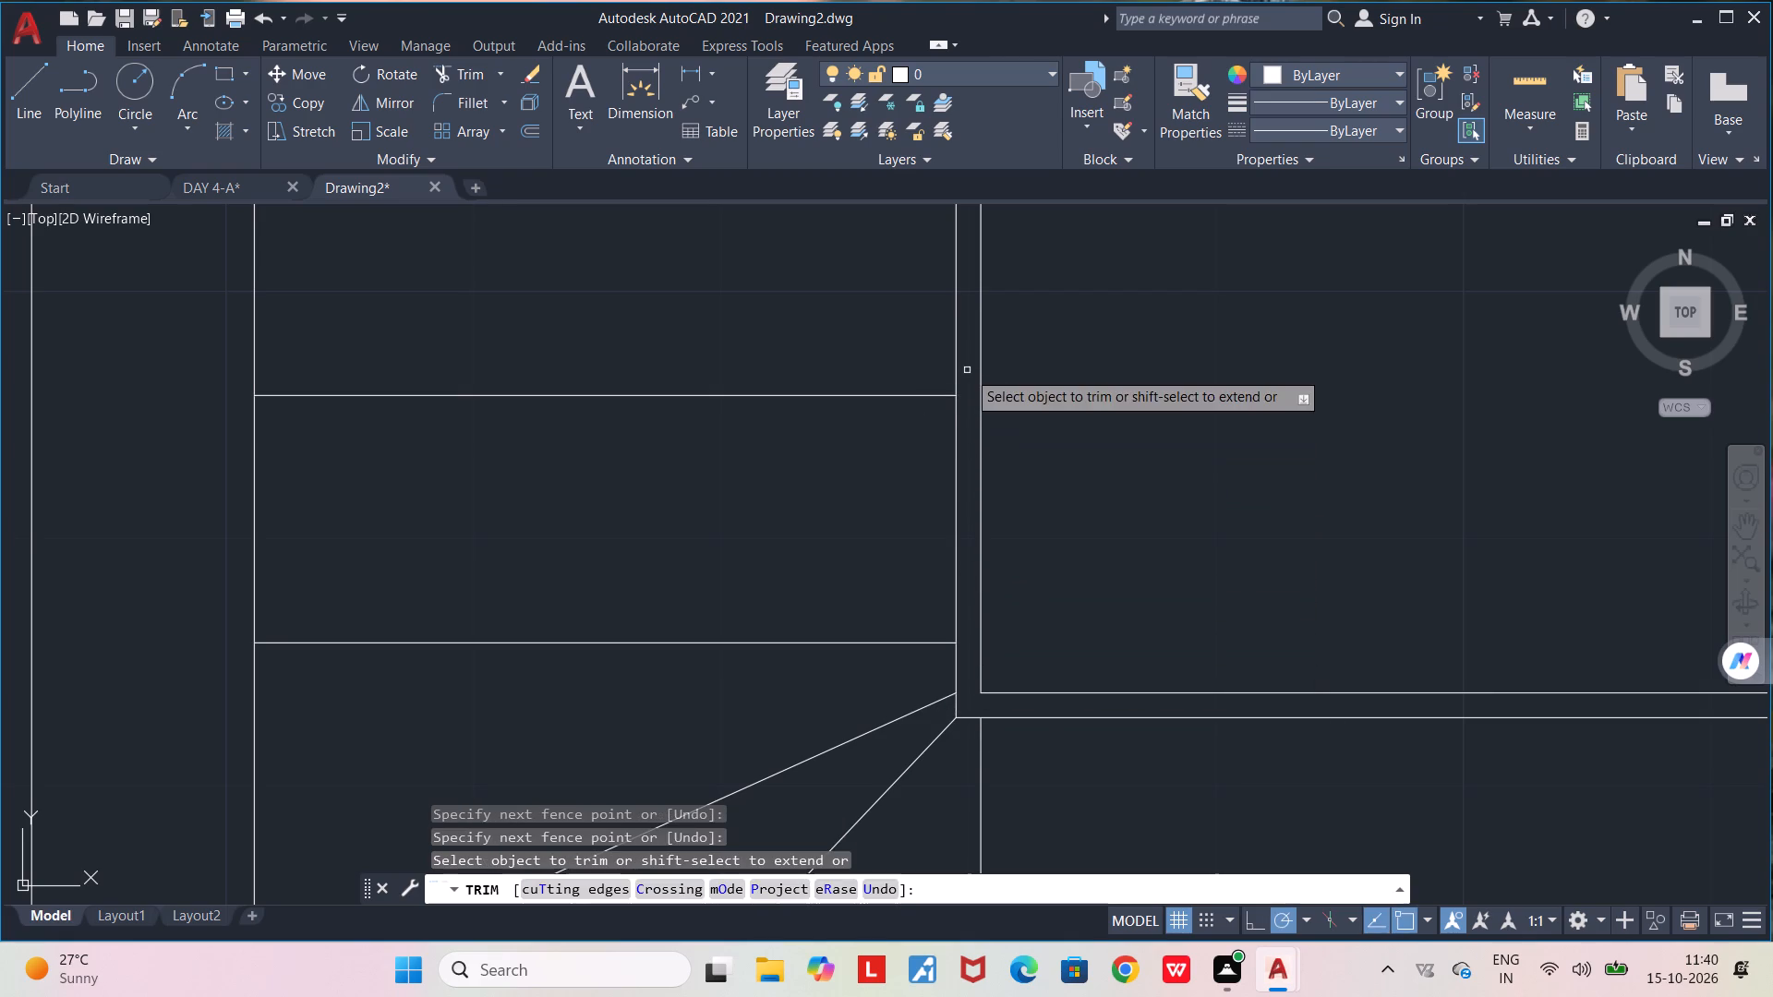
Trim the middle tread ends that cross the double line along the side-wall flight.
middle_click_drag(968, 374, 913, 745)
scroll(911, 752, "down", 3)
scroll(895, 647, "up", 5)
middle_click_drag(891, 646, 857, 617)
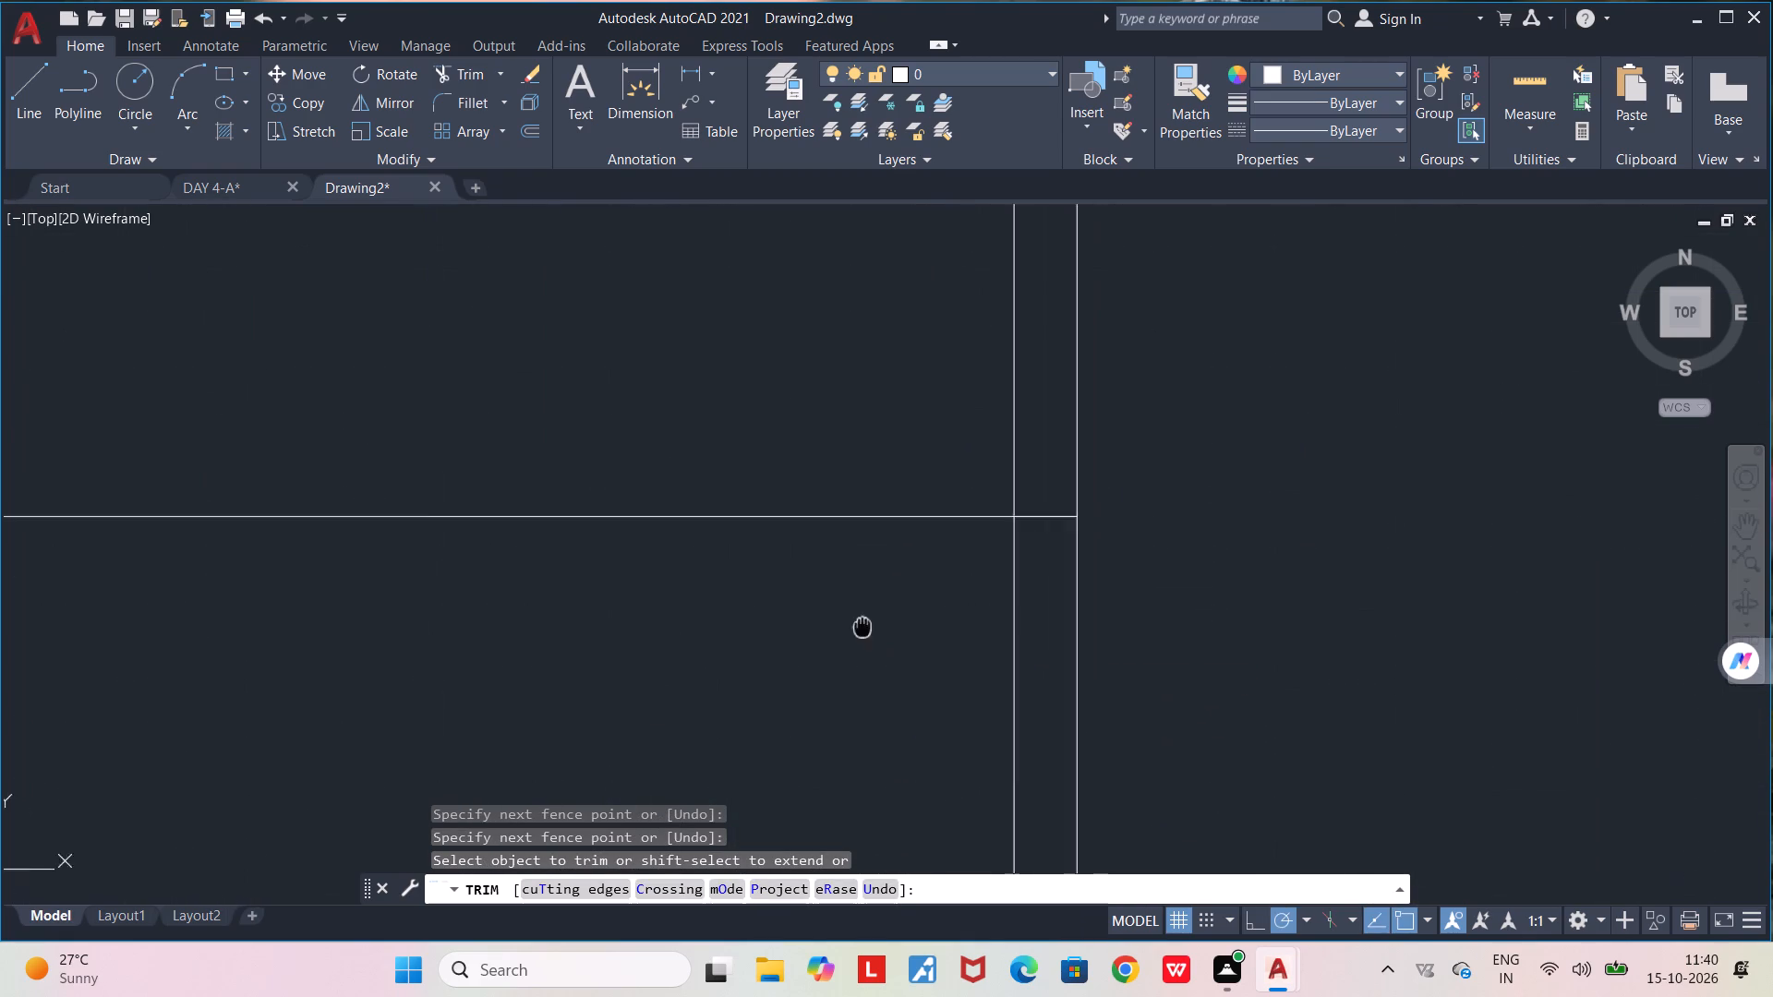
middle_click_drag(857, 617, 699, 396)
scroll(698, 396, "down", 1)
left_click_drag(808, 739, 808, 717)
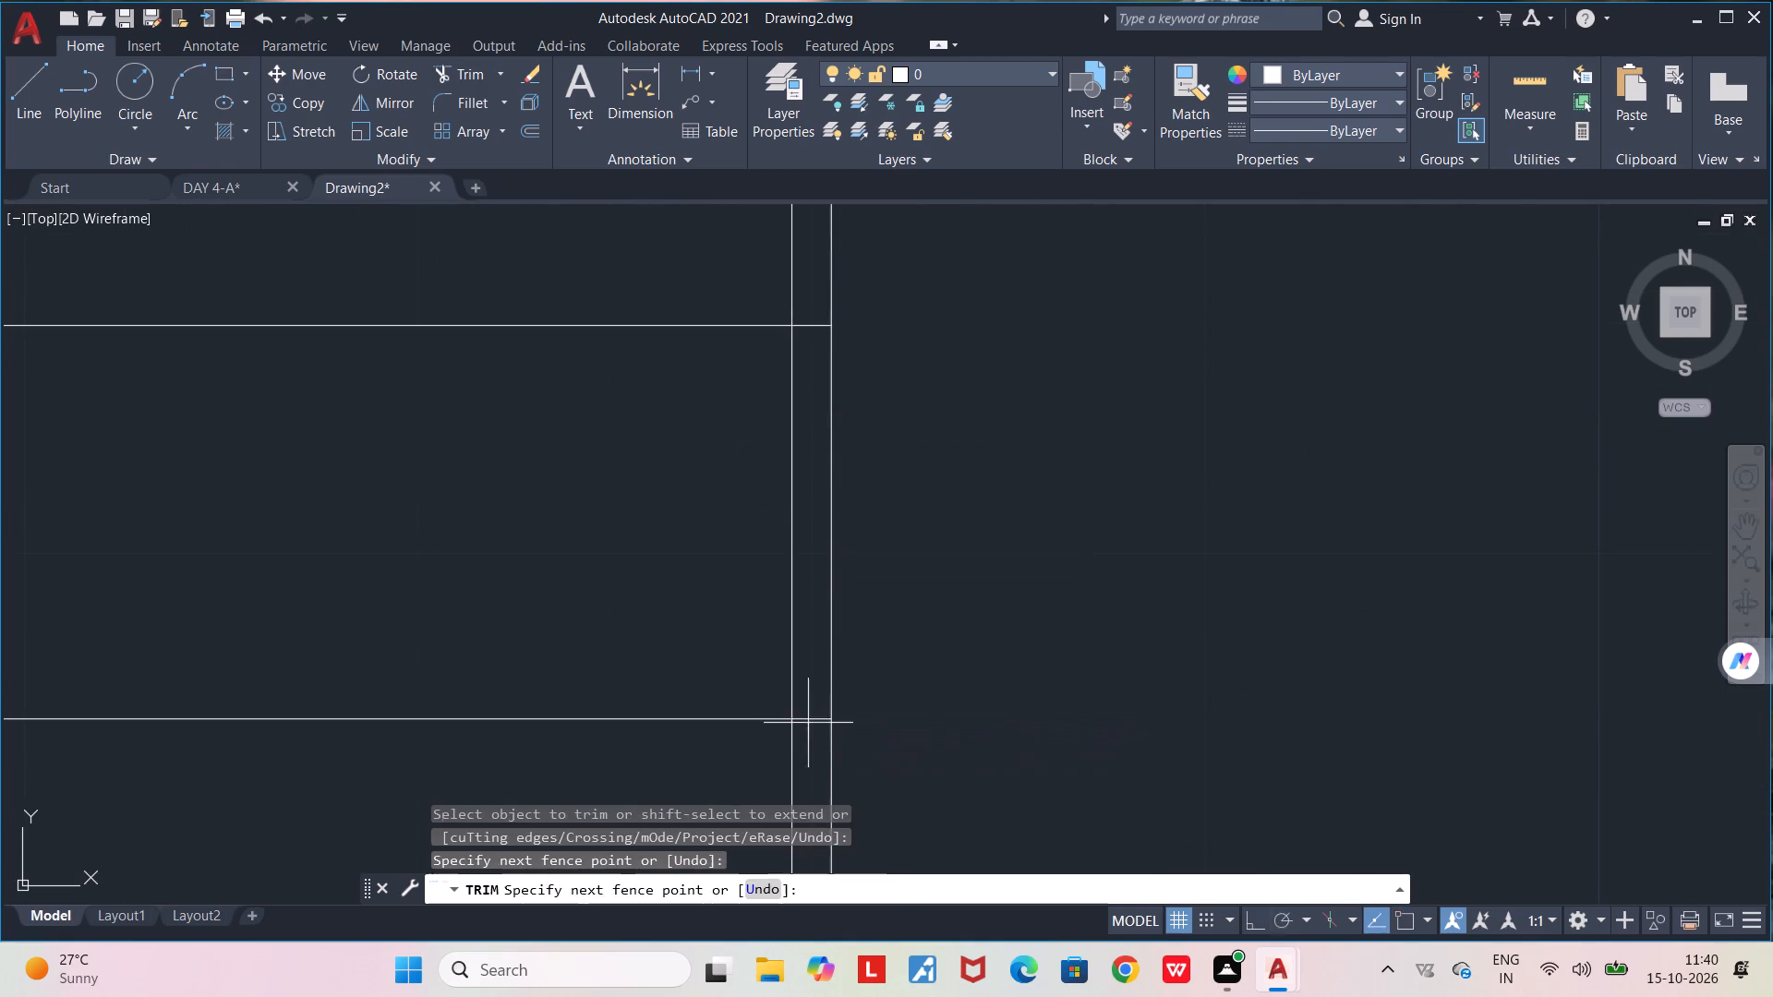
left_click_drag(808, 717, 814, 665)
middle_click_drag(813, 665, 808, 871)
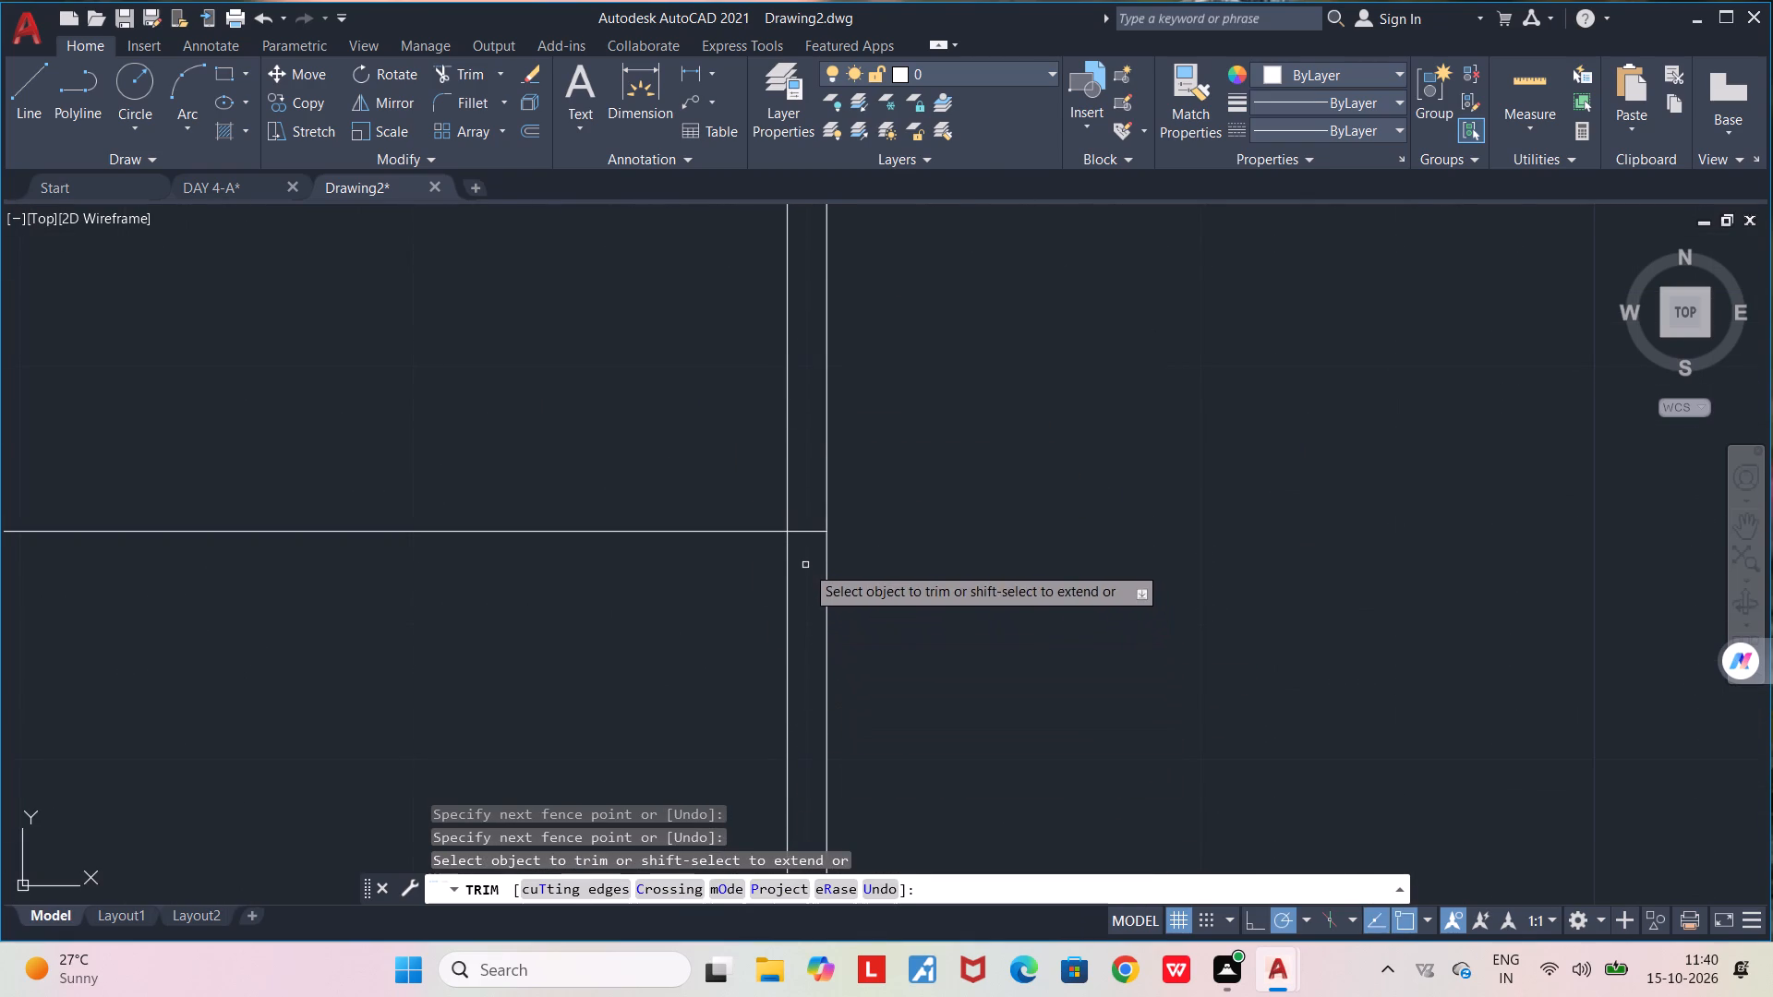
left_click_drag(803, 561, 804, 484)
Trim the remaining upper tread ends that cross the side-wall flight's double line, up to the flight's top.
middle_click_drag(805, 483, 792, 804)
scroll(792, 807, "down", 4)
scroll(791, 741, "up", 2)
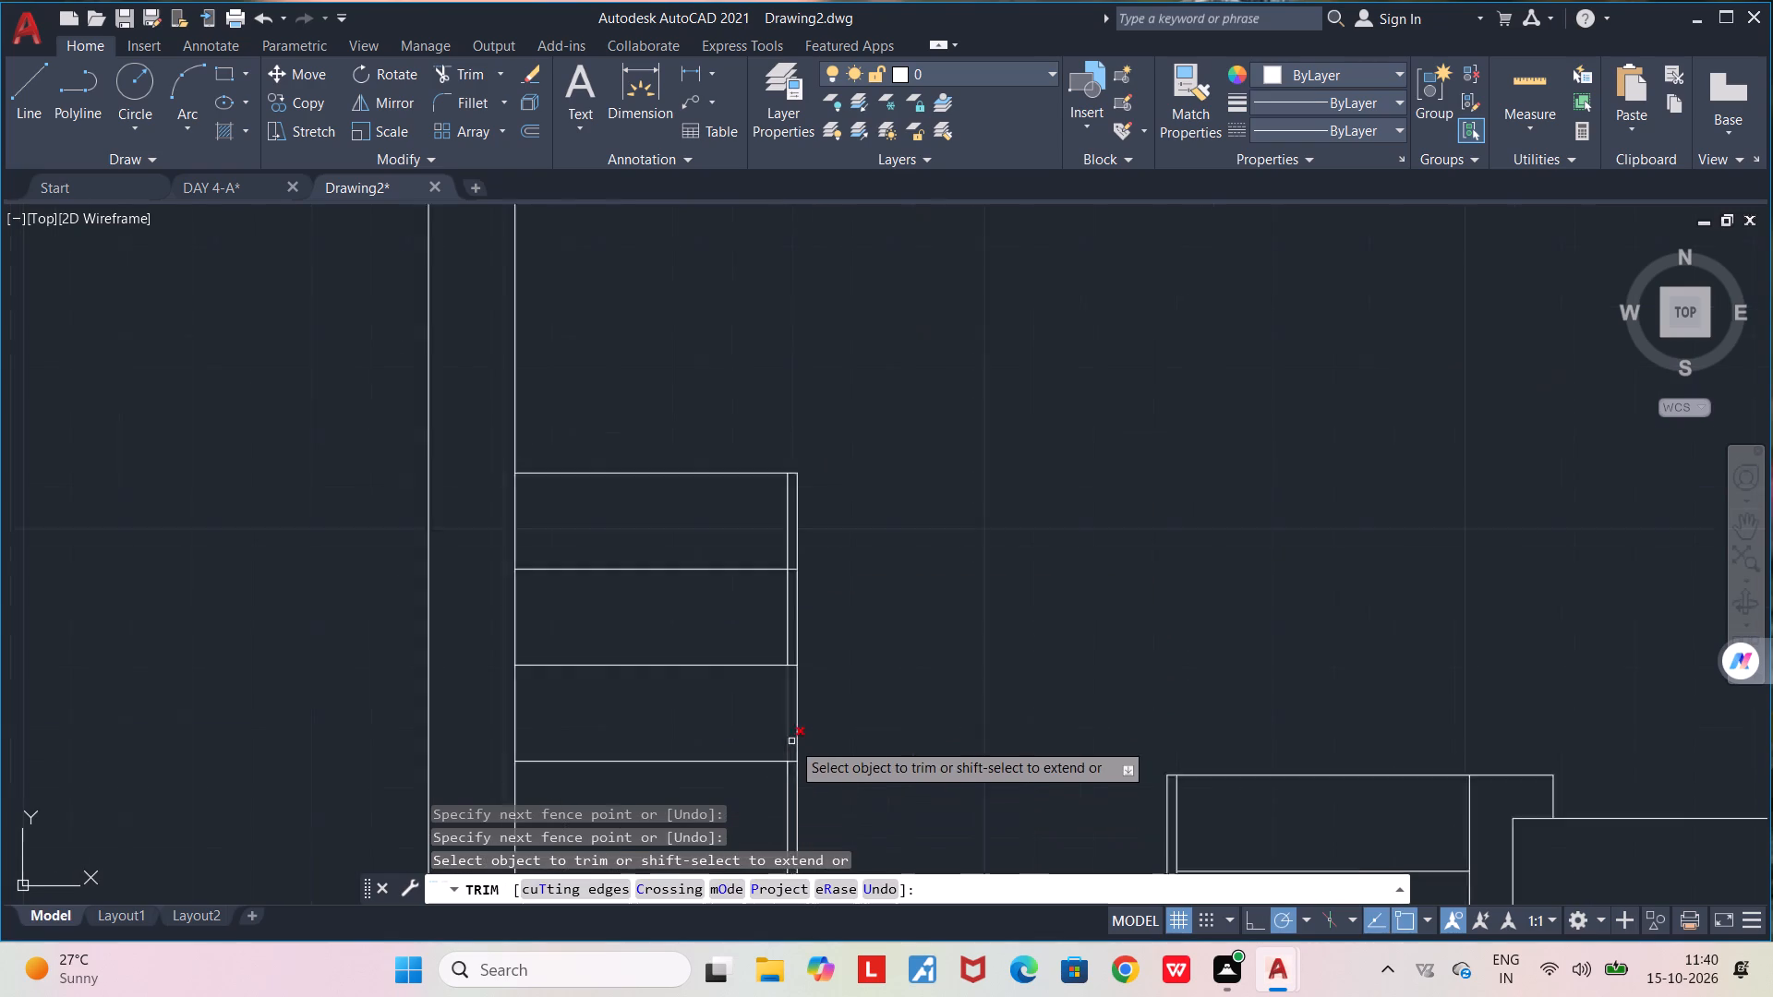
scroll(791, 741, "up", 1)
left_click_drag(791, 810, 798, 655)
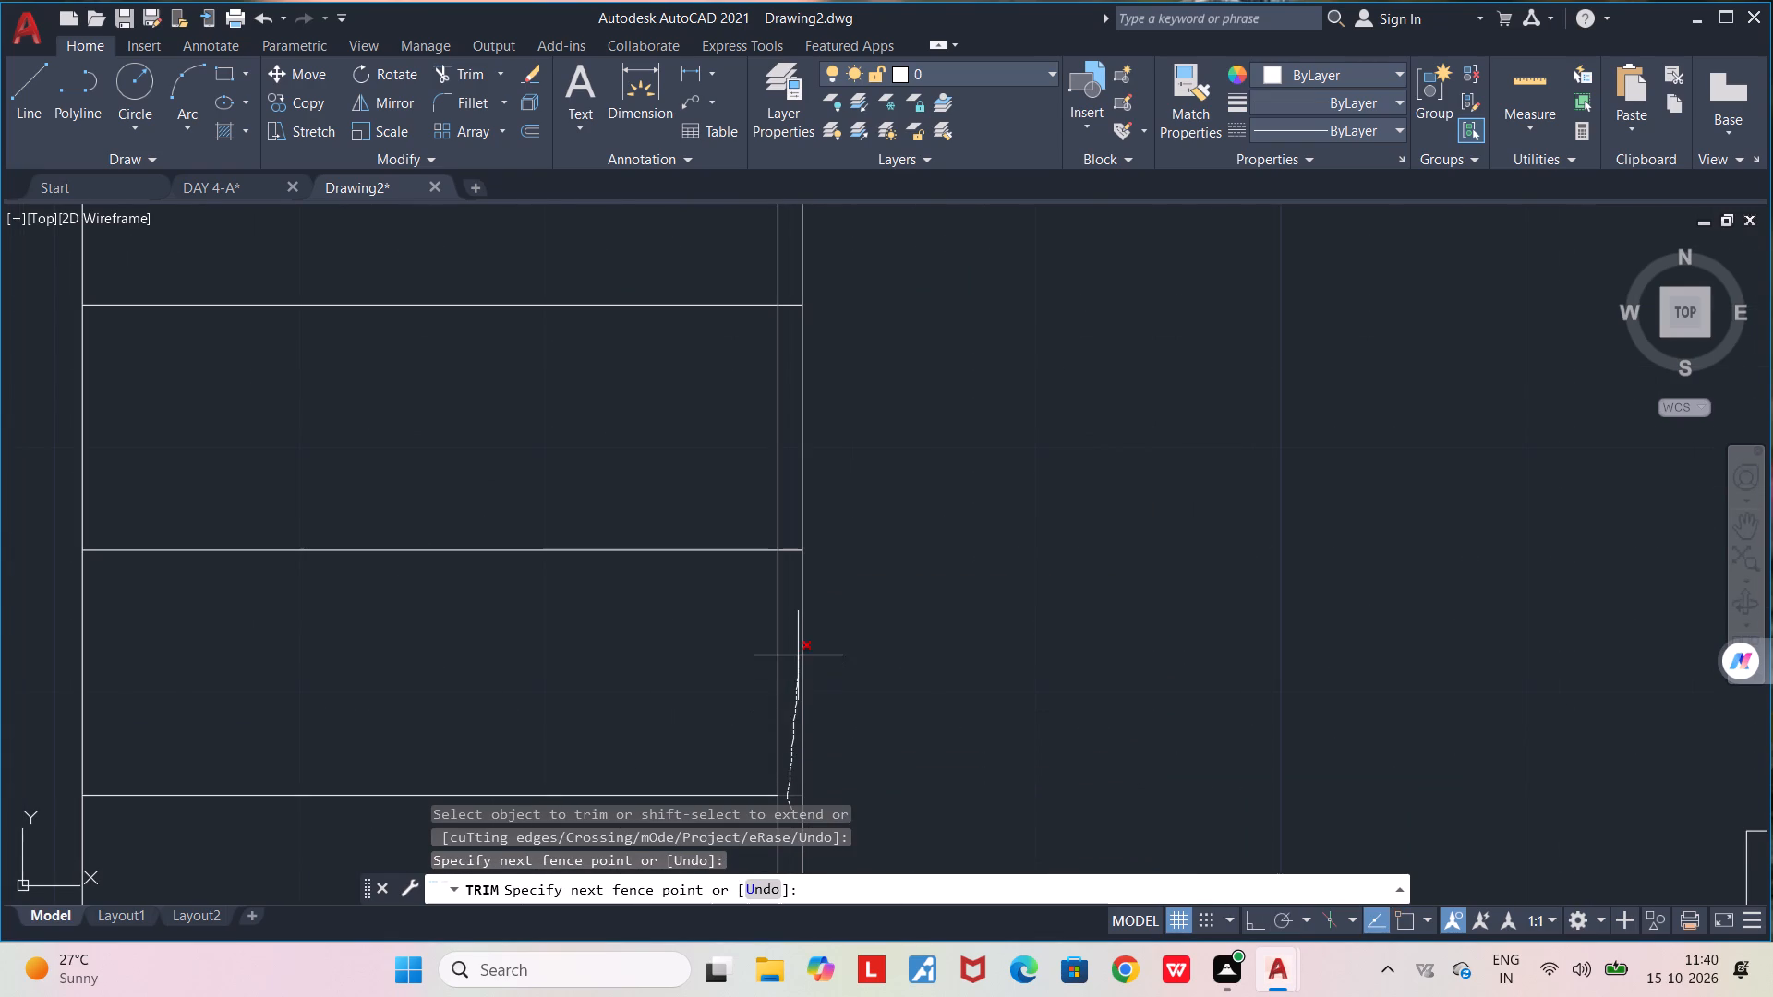
left_click_drag(798, 655, 797, 655)
left_click_drag(789, 562, 789, 544)
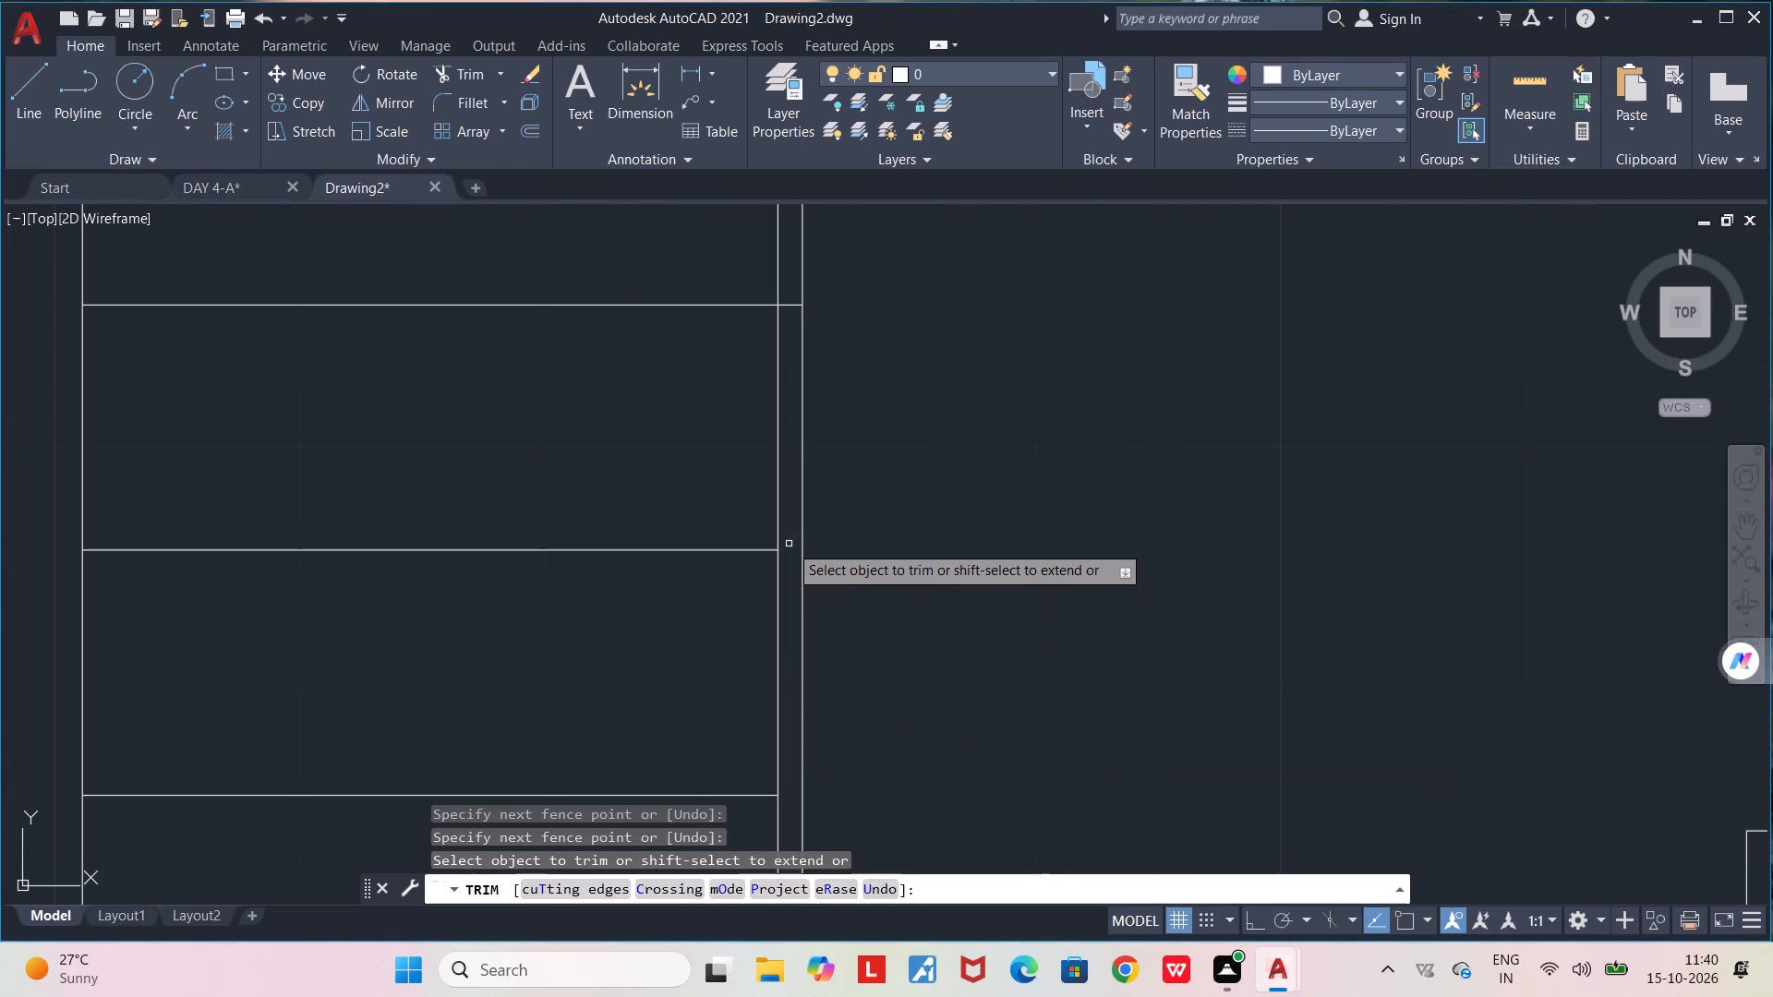
middle_click_drag(791, 573, 764, 847)
scroll(791, 559, "up", 2)
left_click_drag(728, 631, 725, 541)
scroll(725, 541, "down", 4)
middle_click_drag(850, 565, 866, 352)
scroll(866, 352, "down", 4)
scroll(869, 418, "up", 1)
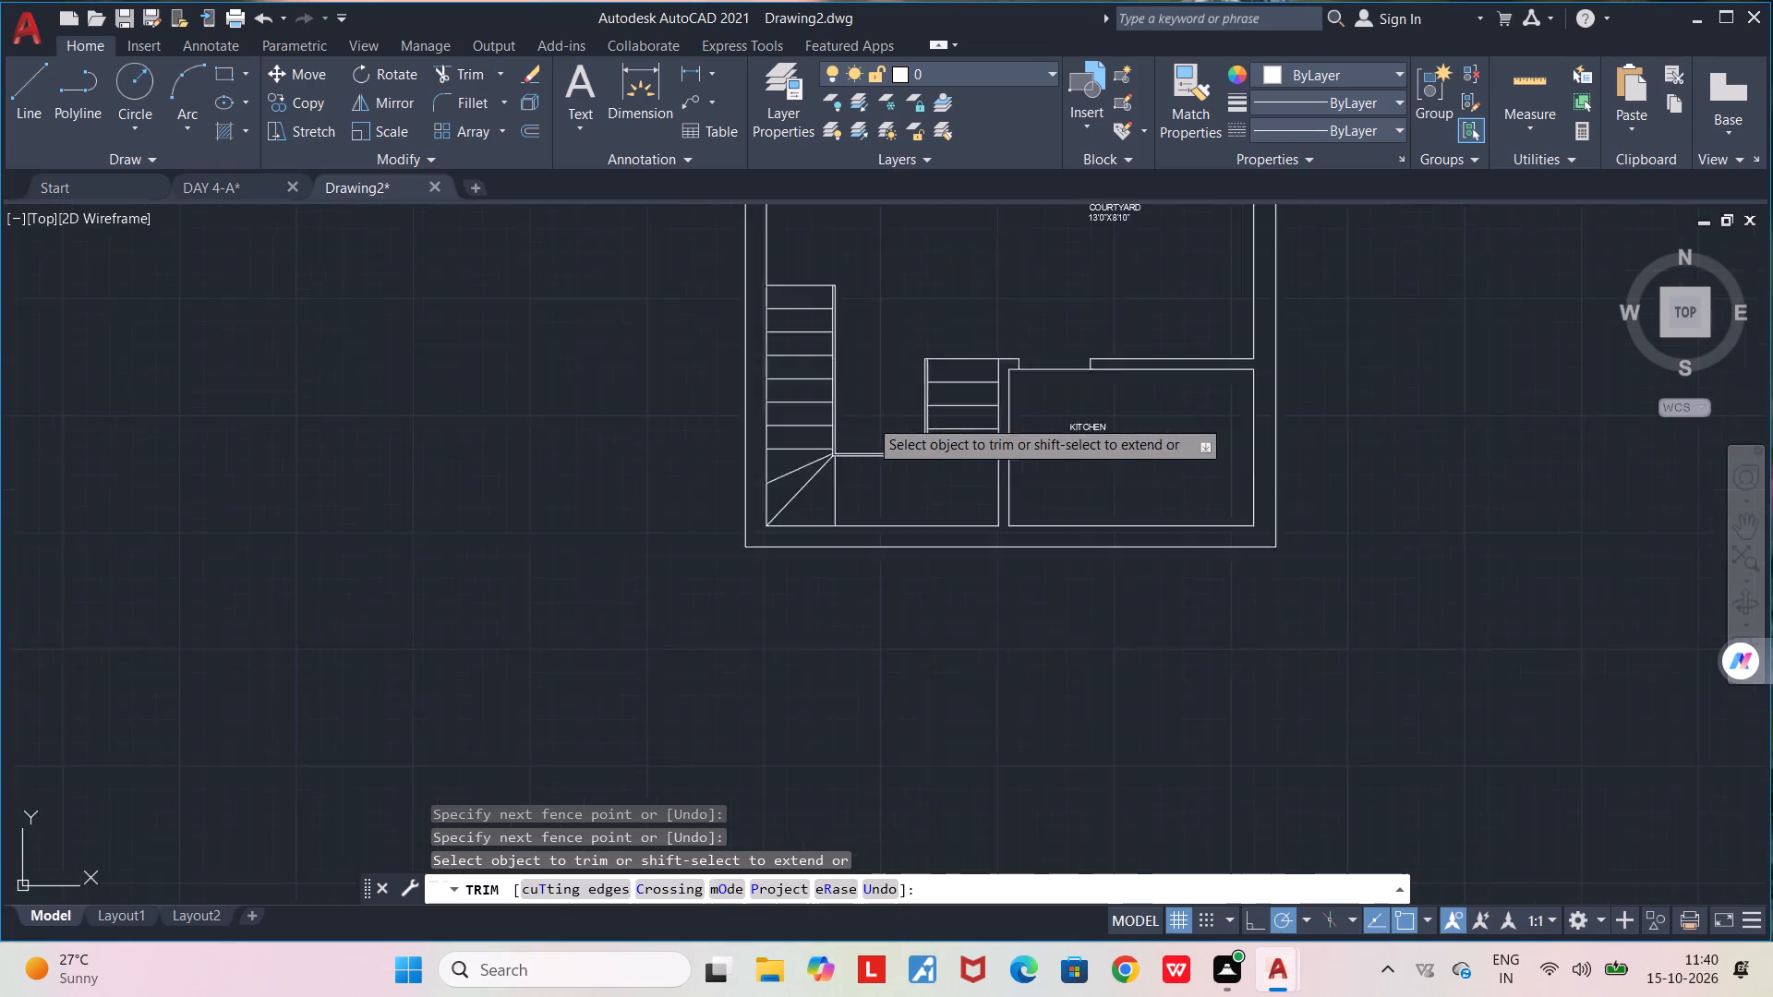
scroll(869, 418, "up", 3)
middle_click_drag(867, 462, 874, 386)
scroll(874, 386, "down", 1)
scroll(988, 384, "up", 3)
middle_click_drag(1000, 394, 864, 526)
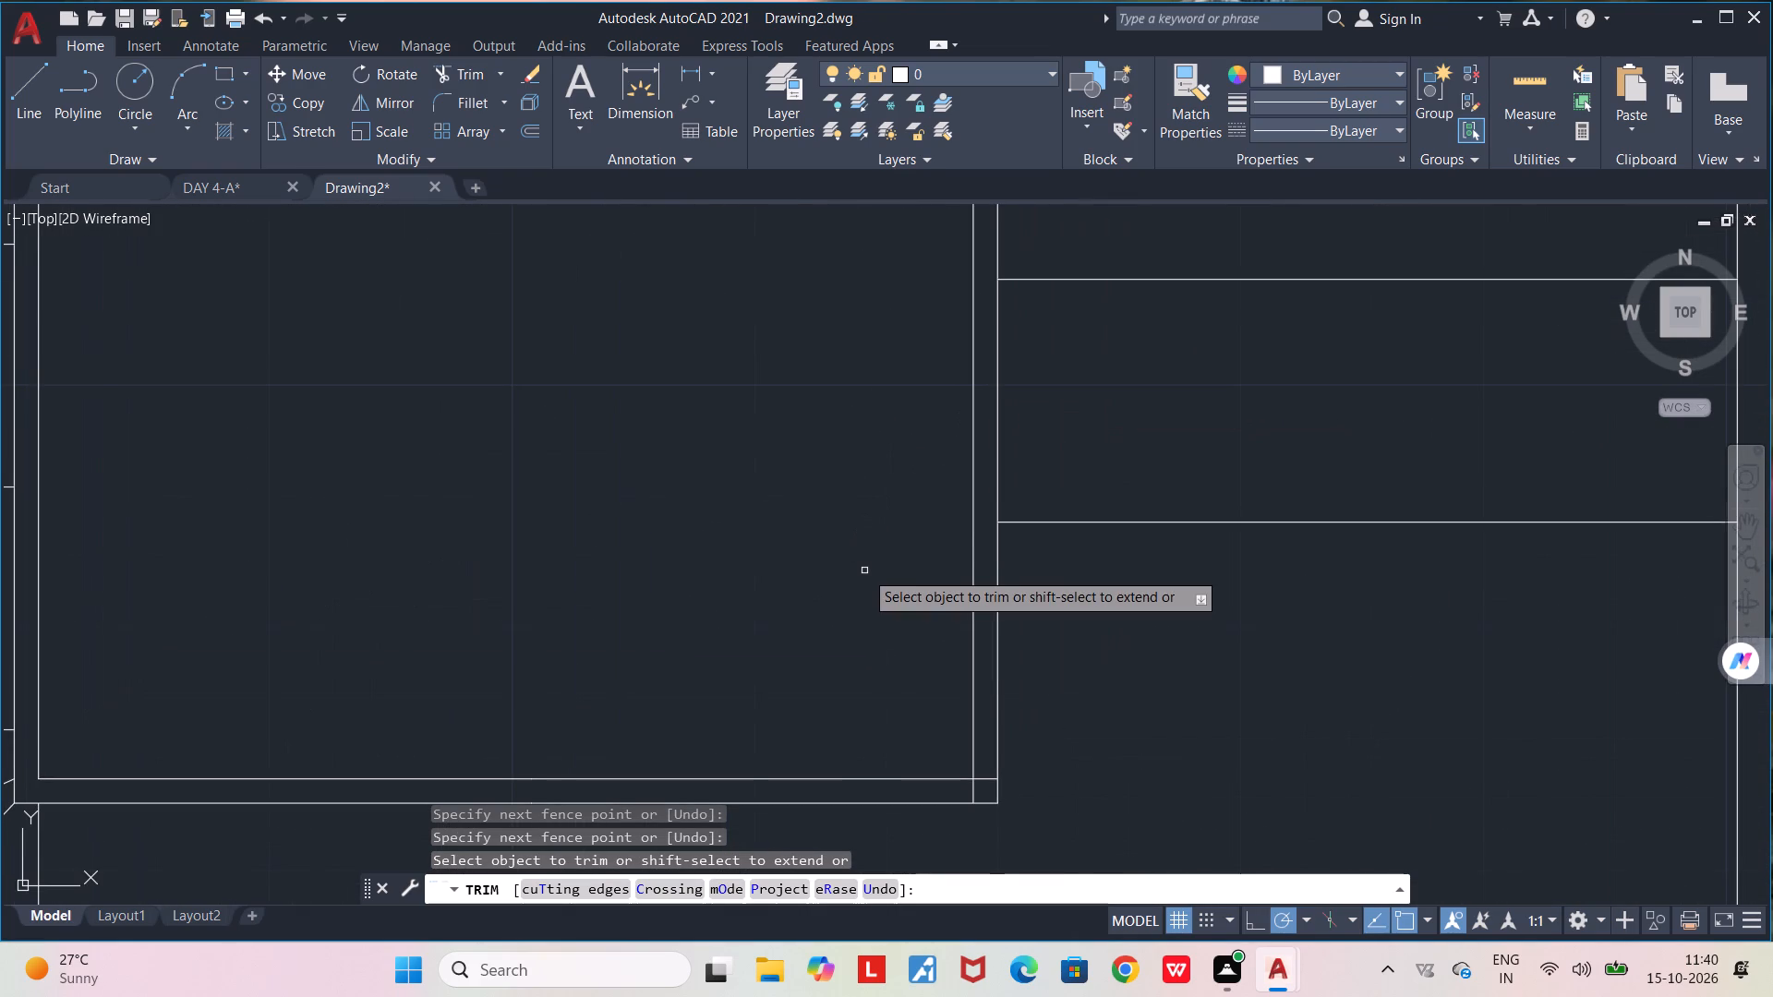
key("space")
Draw a horizontal tread line about 2'-9" long below the kitchen-side flight's last tread, from its double line past the kitchen wall's near face.
type("L")
key("Return")
middle_click_drag(1075, 672, 869, 548)
scroll(866, 547, "down", 3)
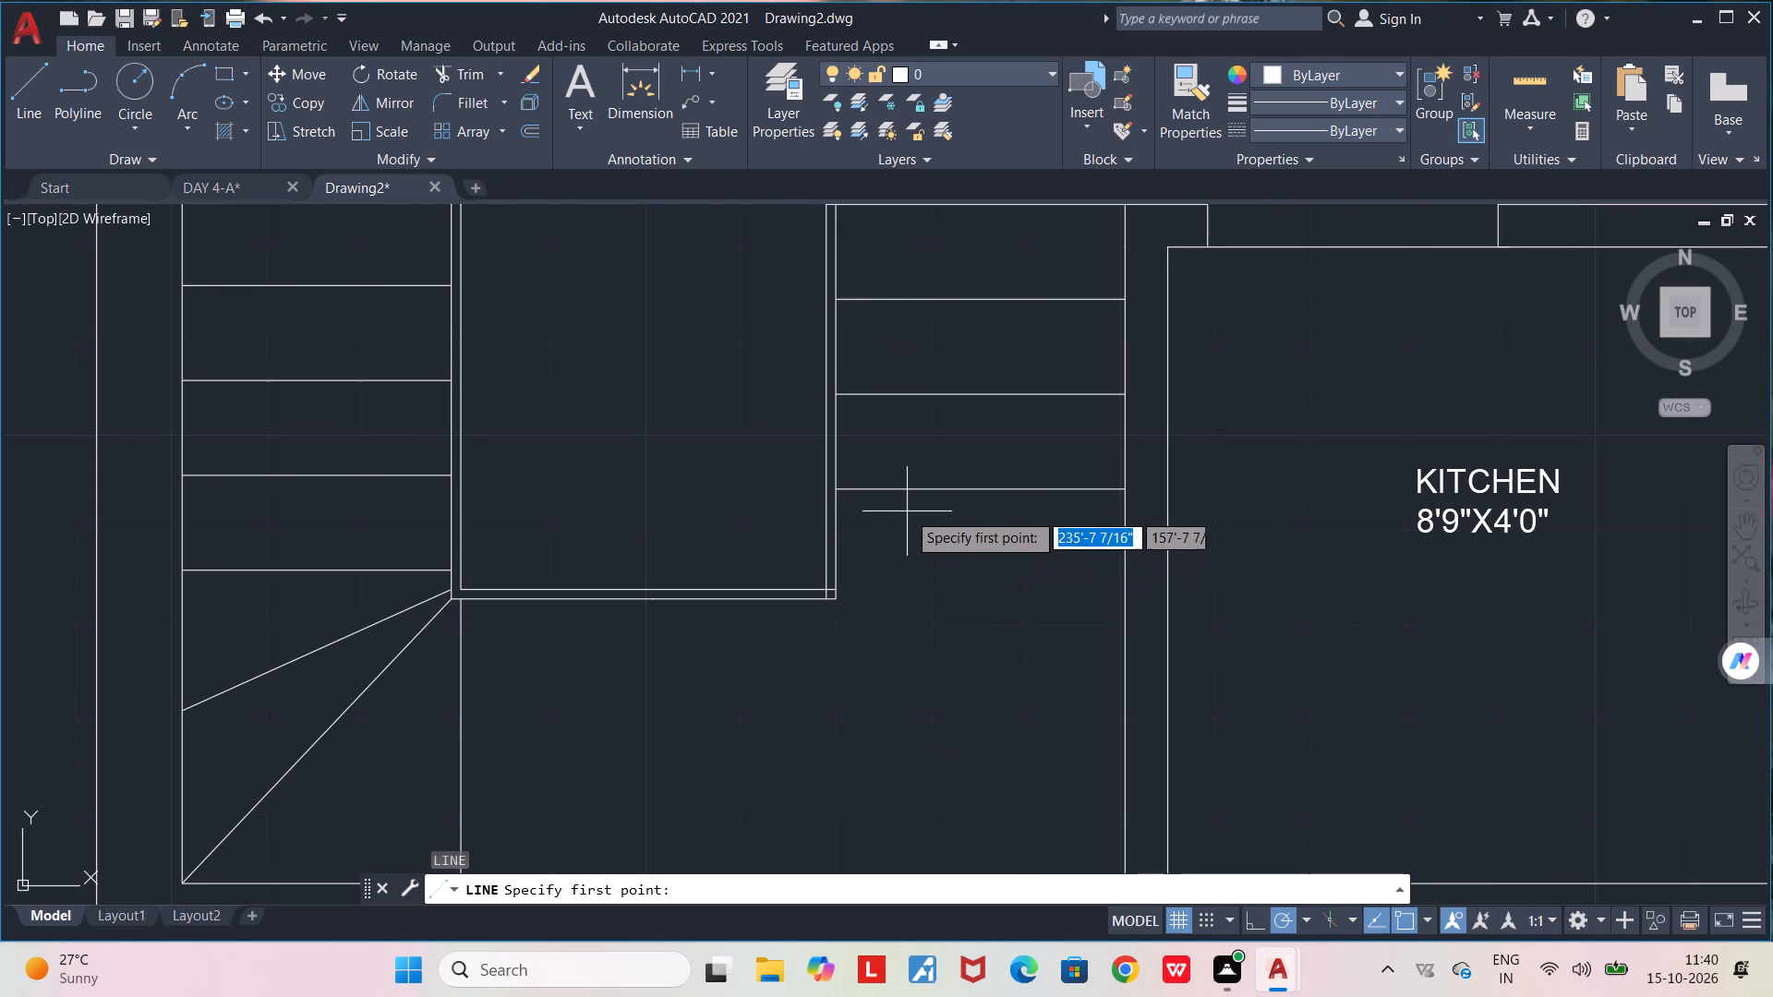
left_click(840, 560)
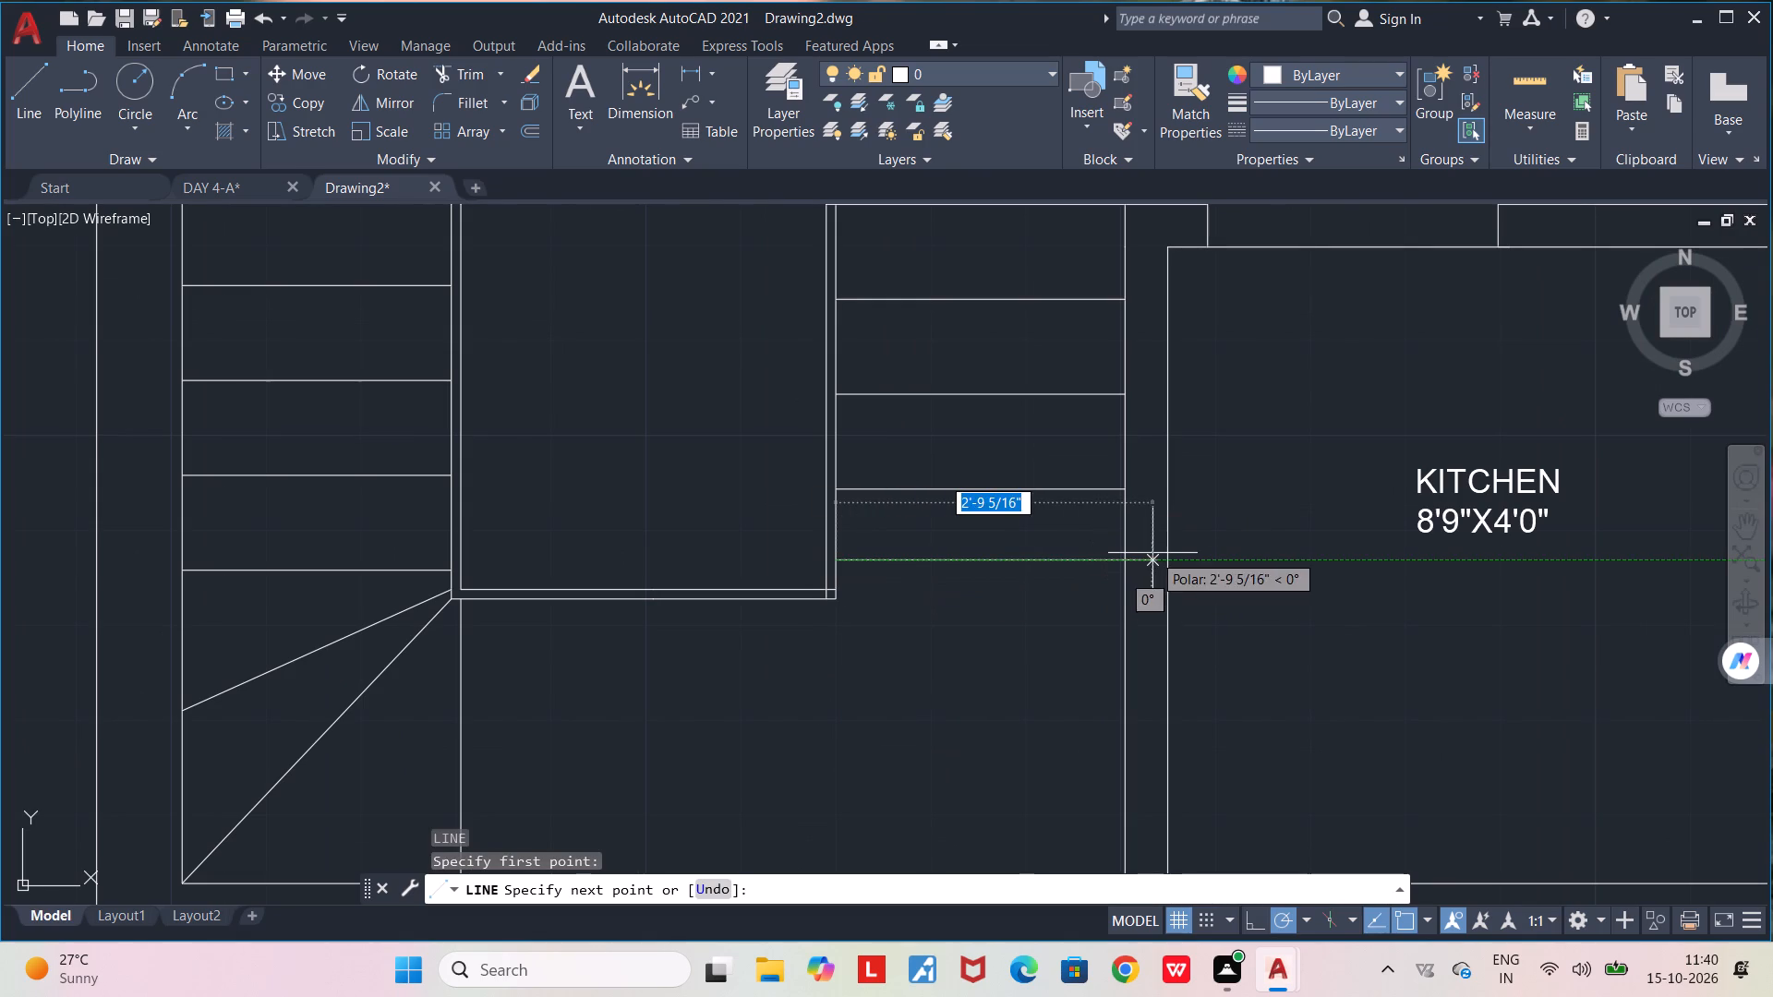
left_click(1152, 553)
key("space")
Draw a slanted winder line from the recess's double-line corner on the kitchen-side flight down to the kitchen wall's near face.
key("l")
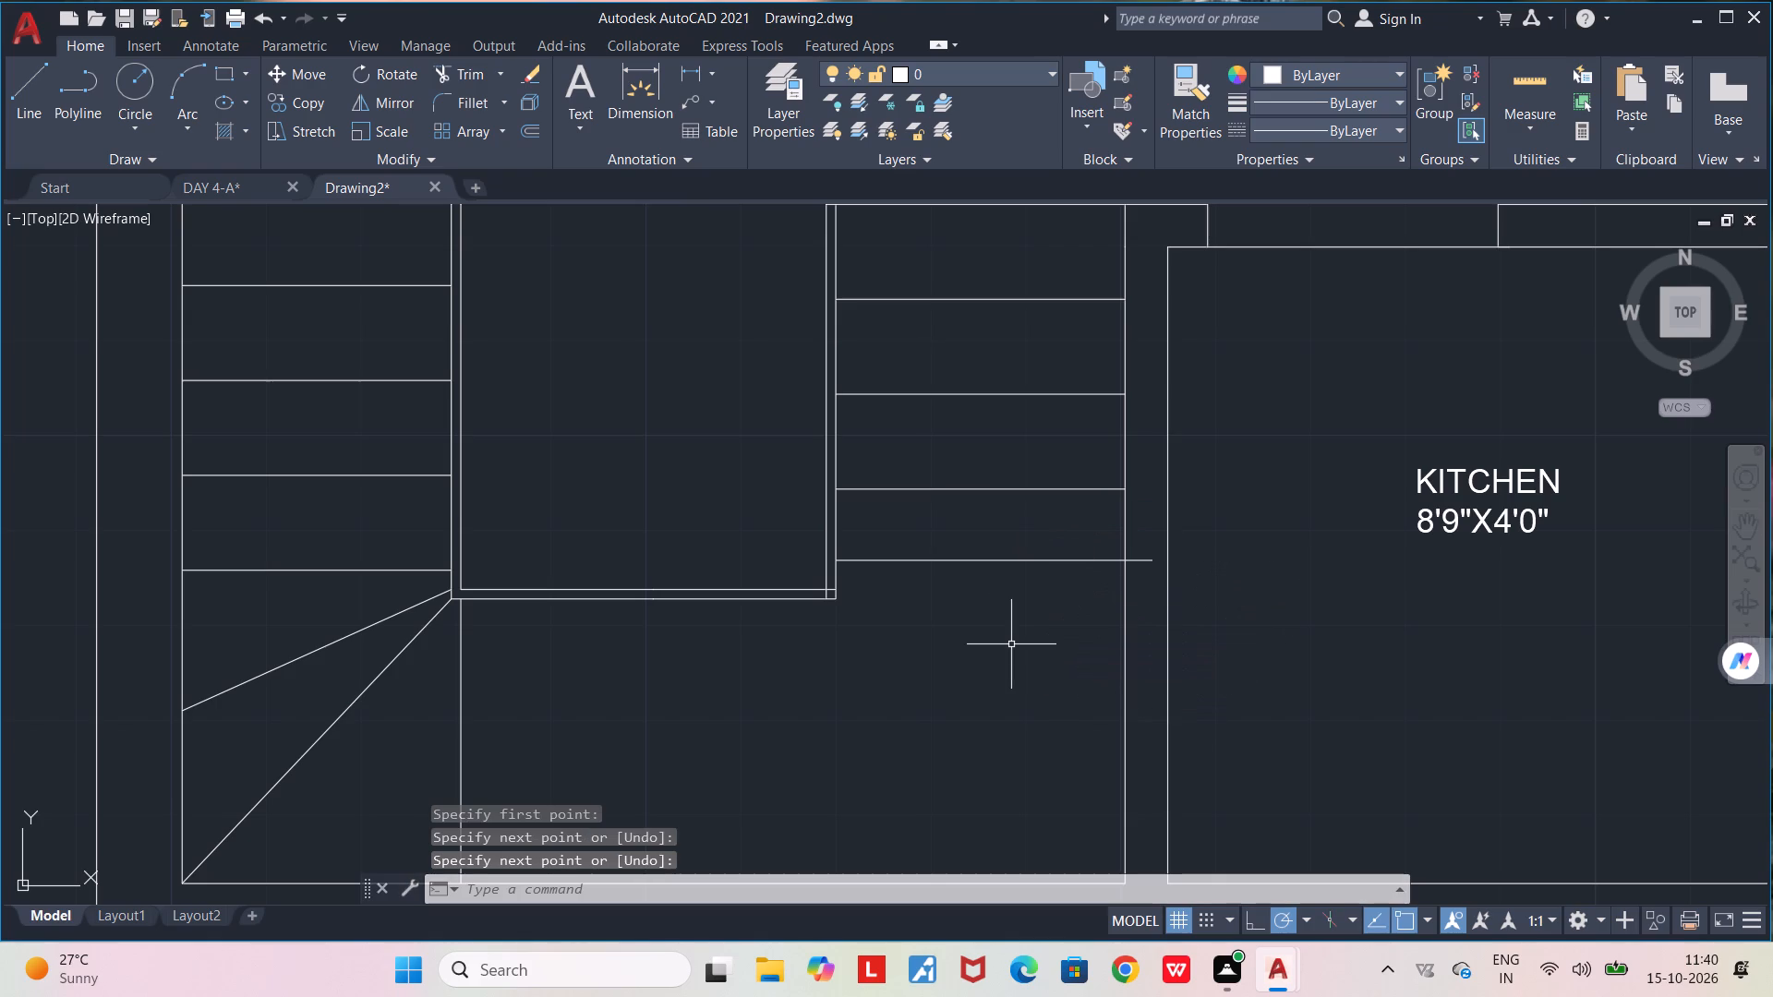
key("Return")
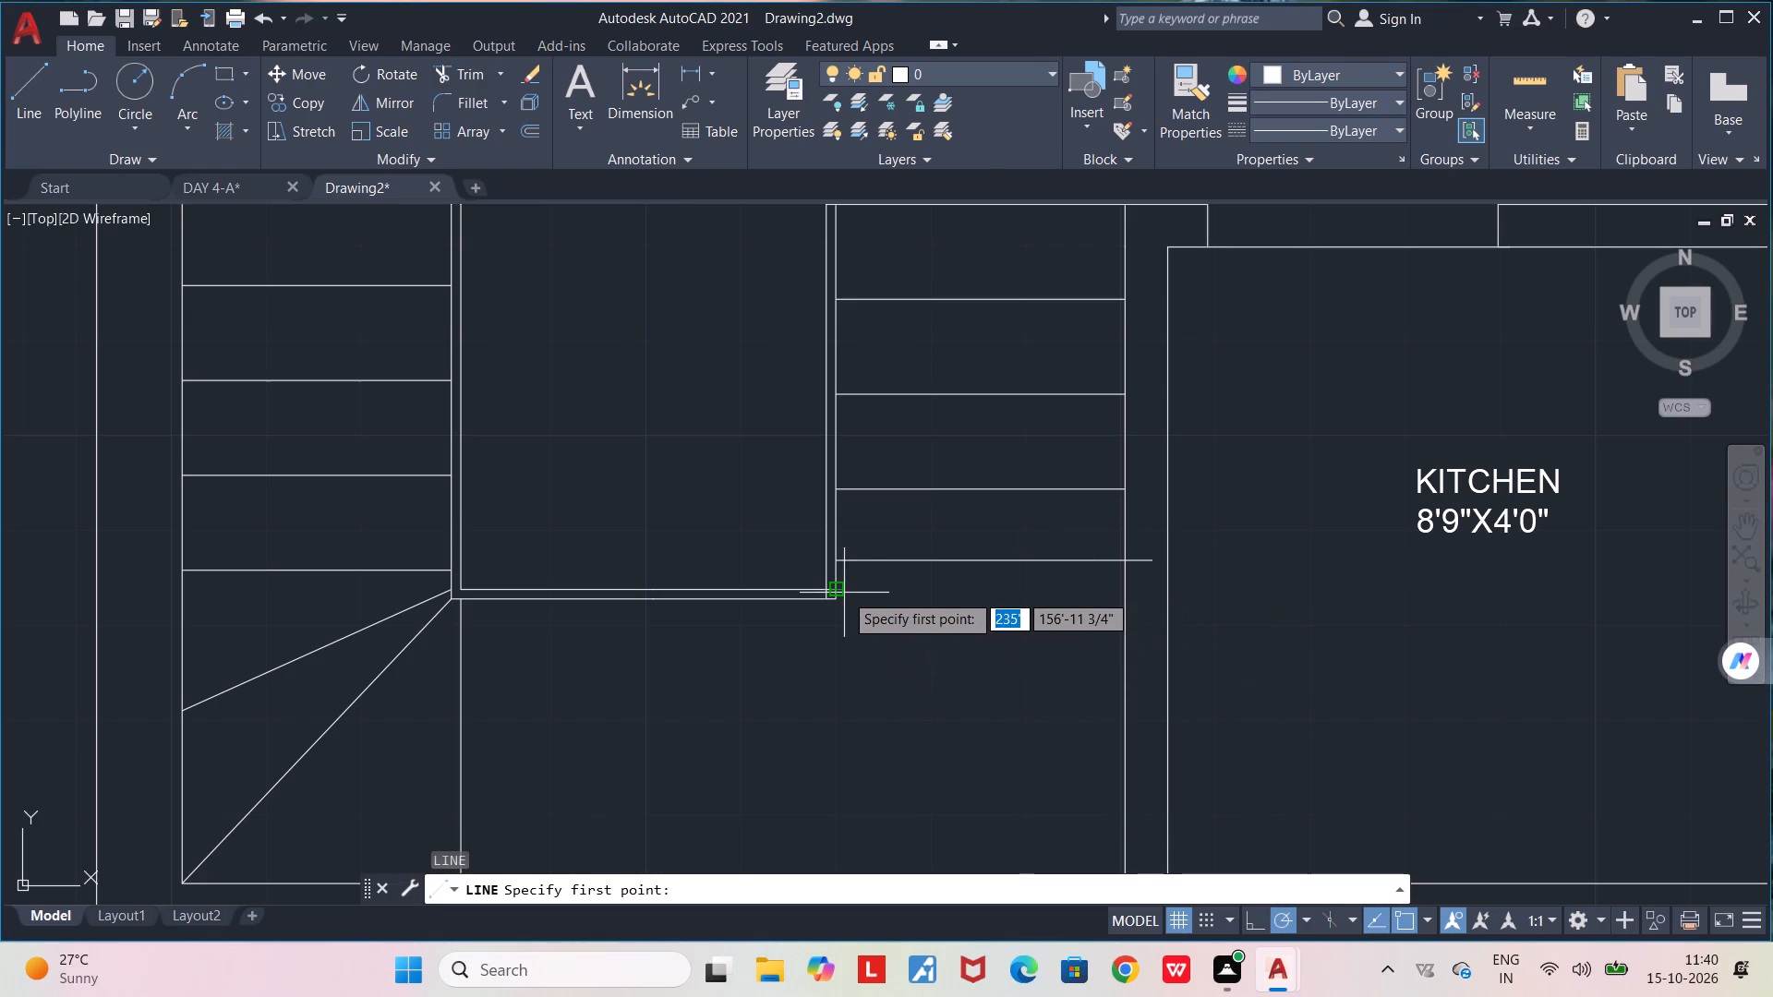
left_click(836, 589)
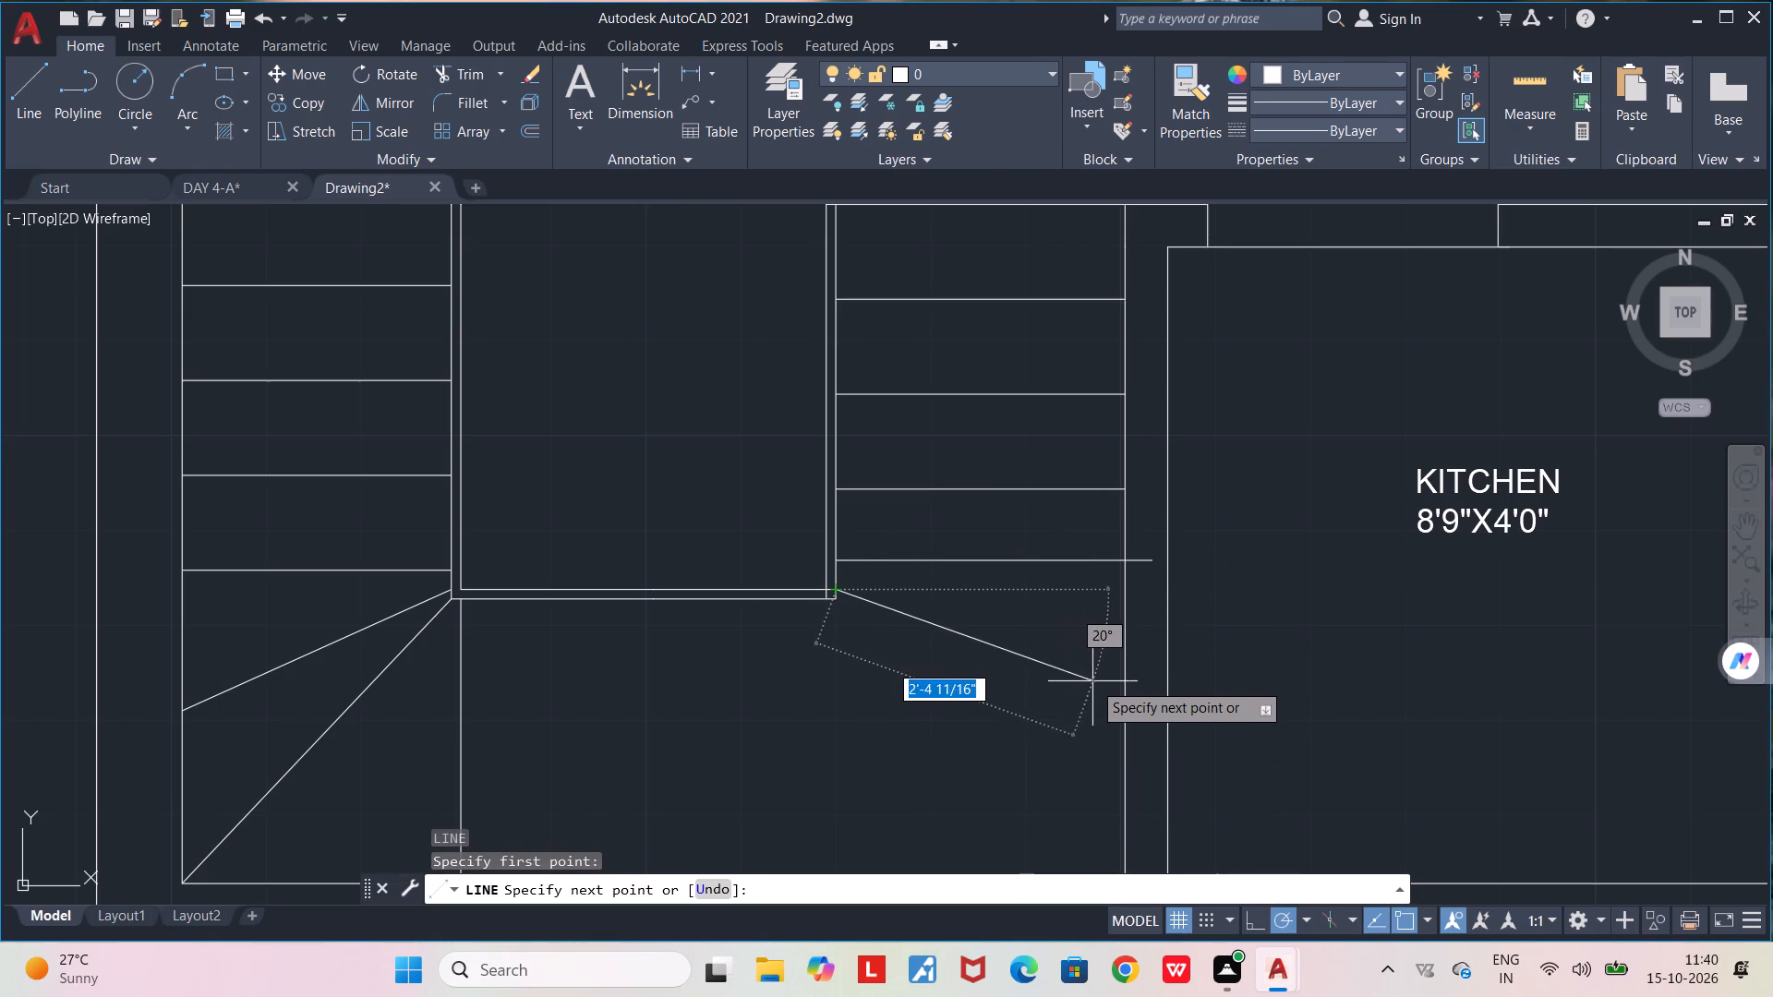
left_click(1124, 699)
key("space")
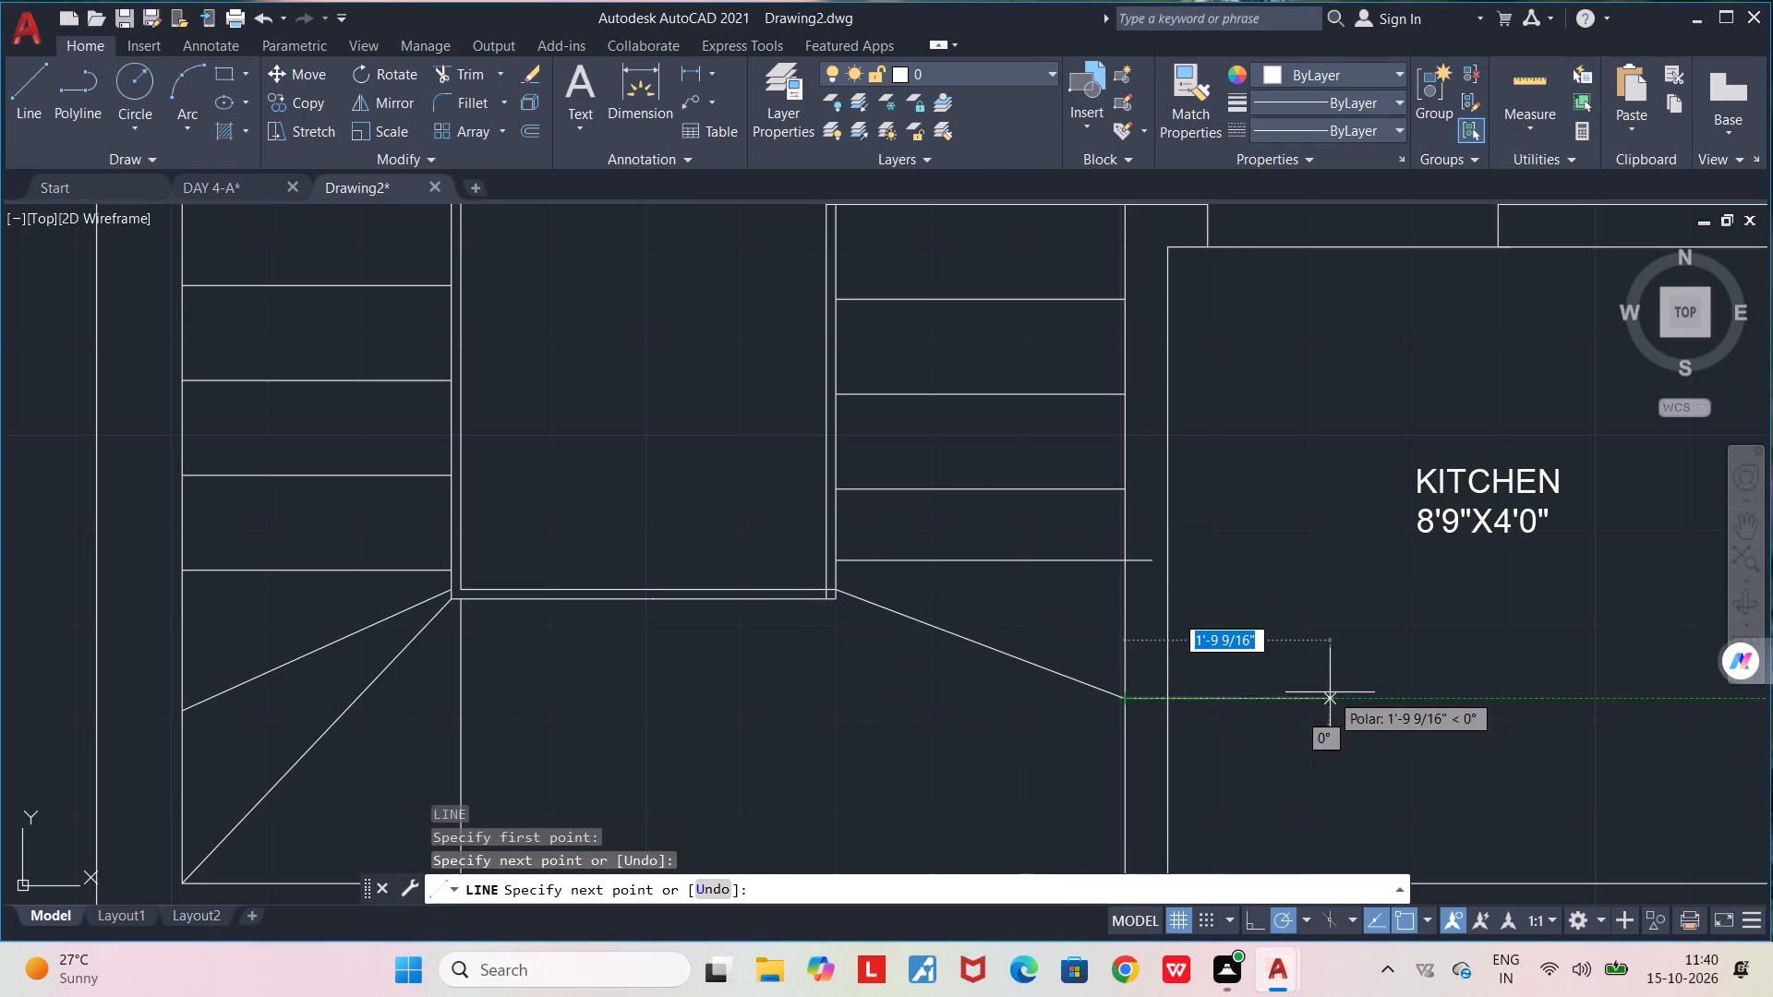
Draw a diagonal line about 3'-6" long from the recess's outer bottom corner on the kitchen side to the stairwell's bottom corner.
scroll(918, 679, "up", 1)
key("l")
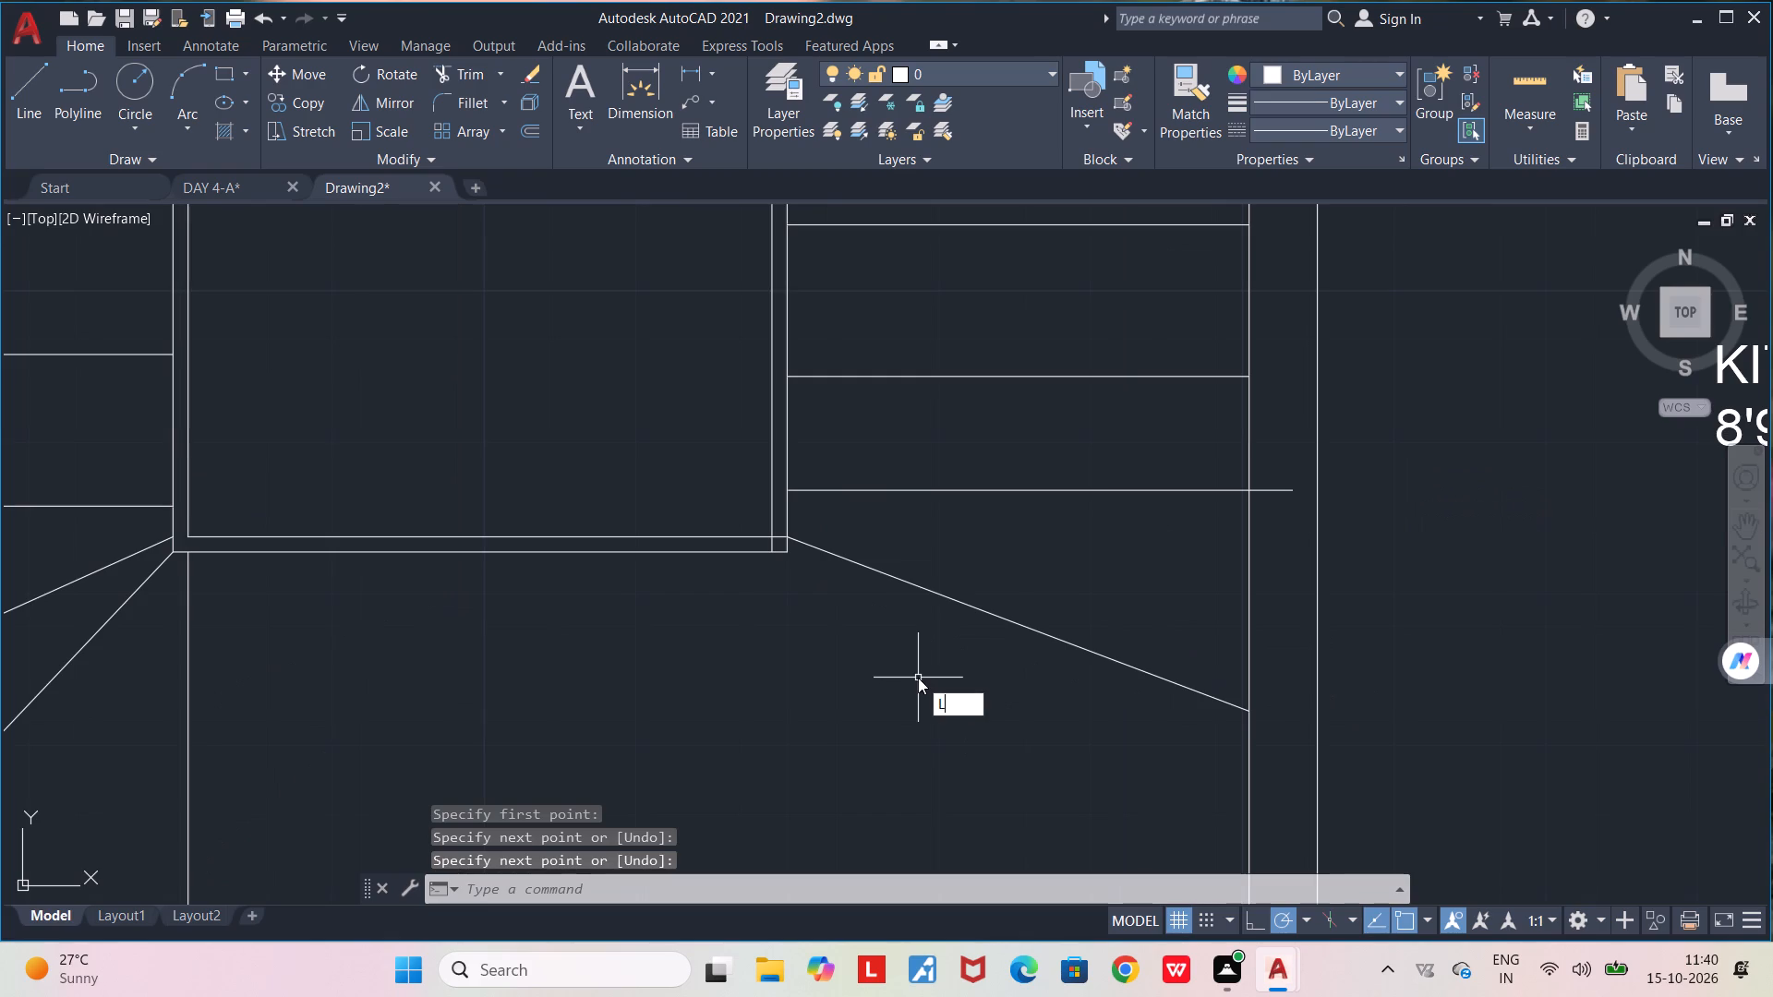
key("Return")
left_click(787, 560)
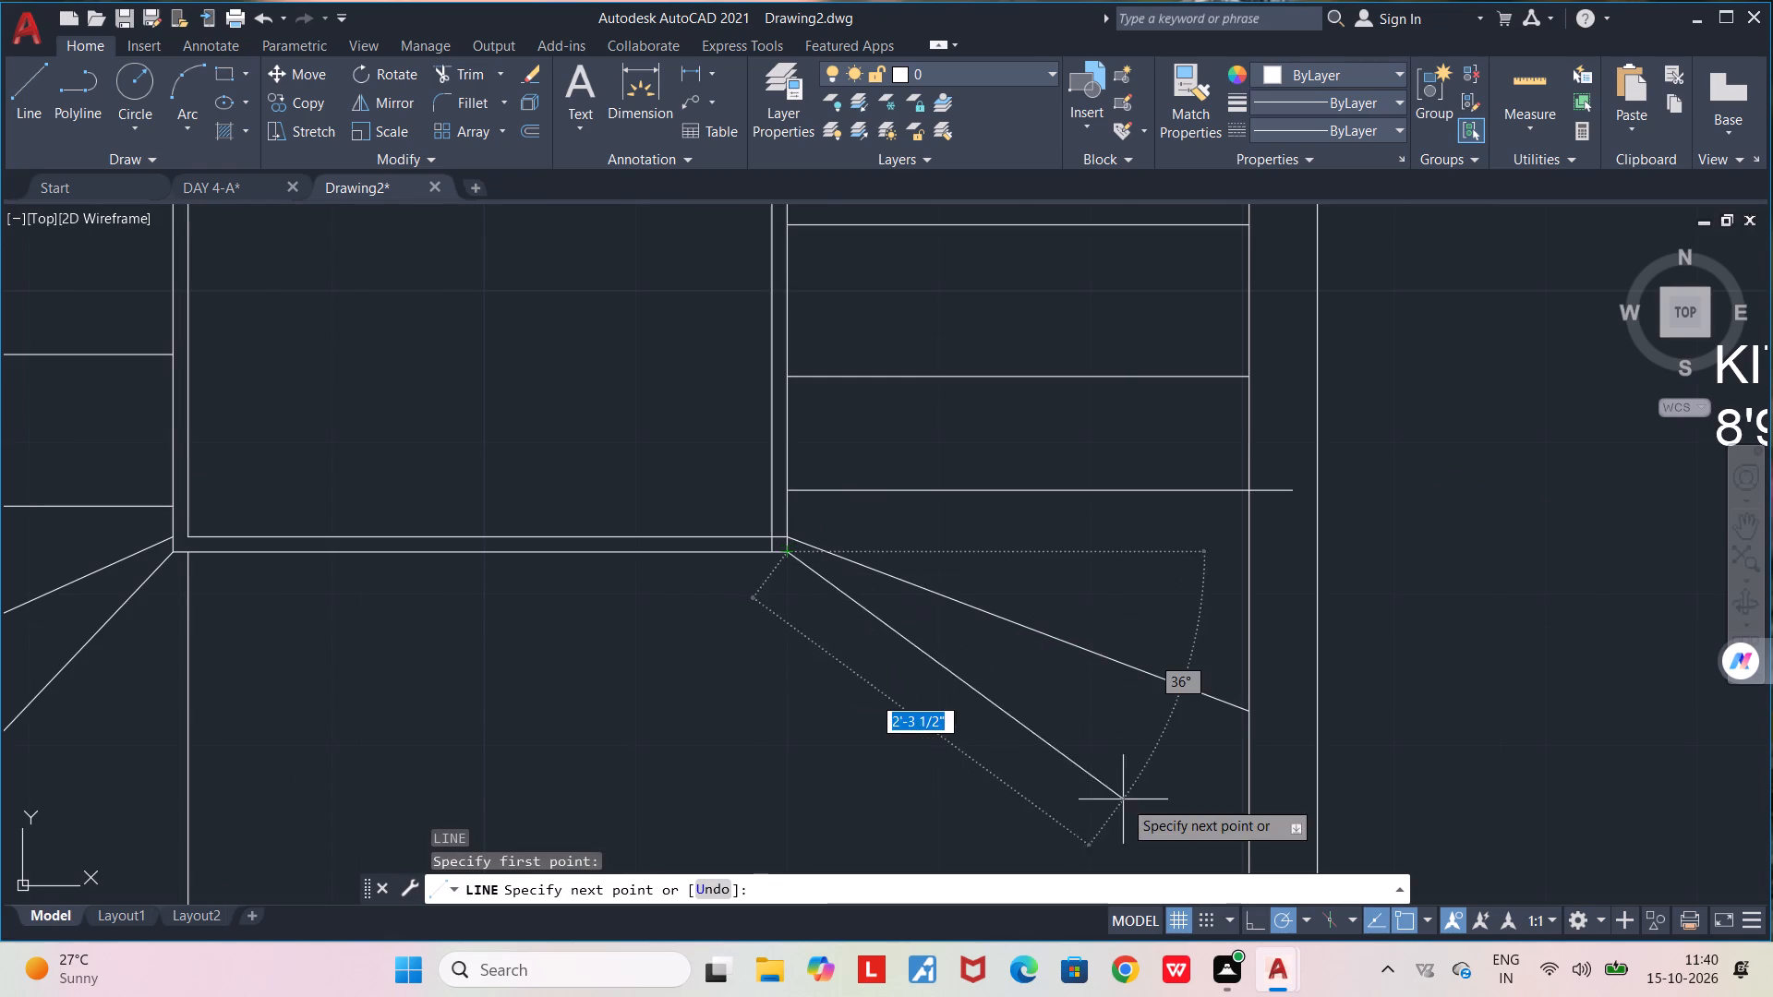
middle_click_drag(1131, 803, 1158, 609)
scroll(1158, 609, "down", 2)
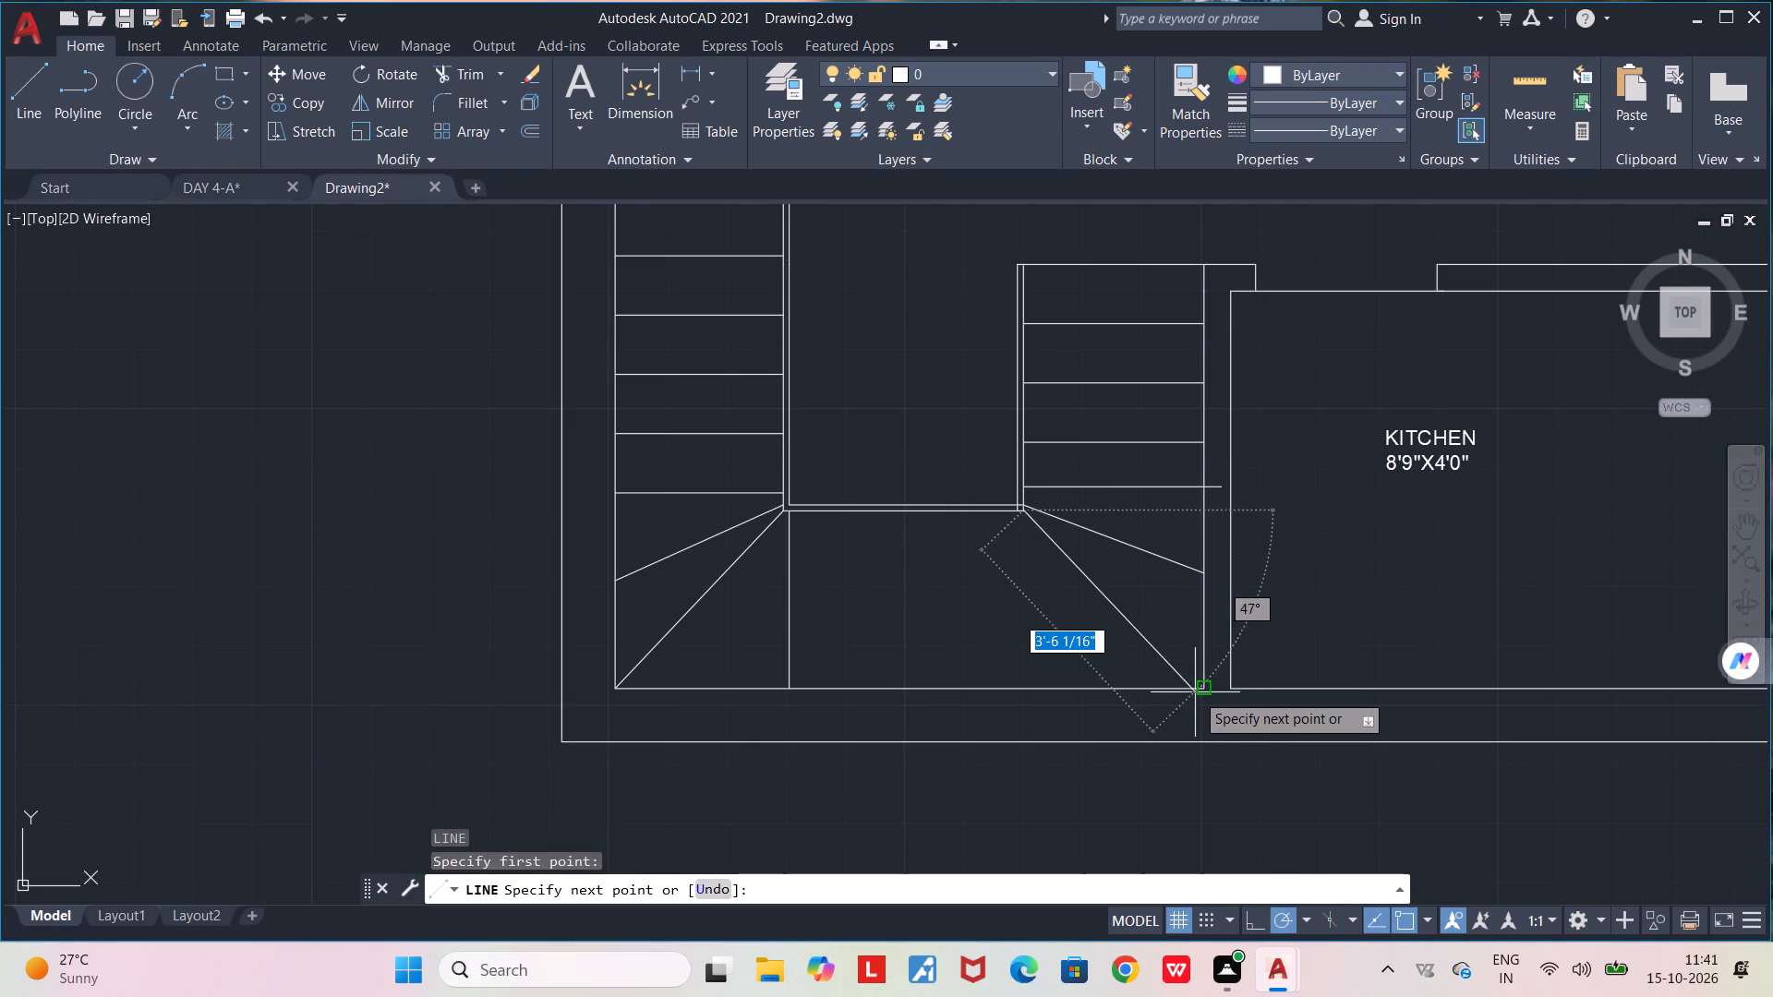
left_click(1200, 694)
key("space")
Draw a vertical line about 2'-9" long from the recess's kitchen-side bottom edge down past the bottom wall's inner face.
scroll(1032, 513, "up", 3)
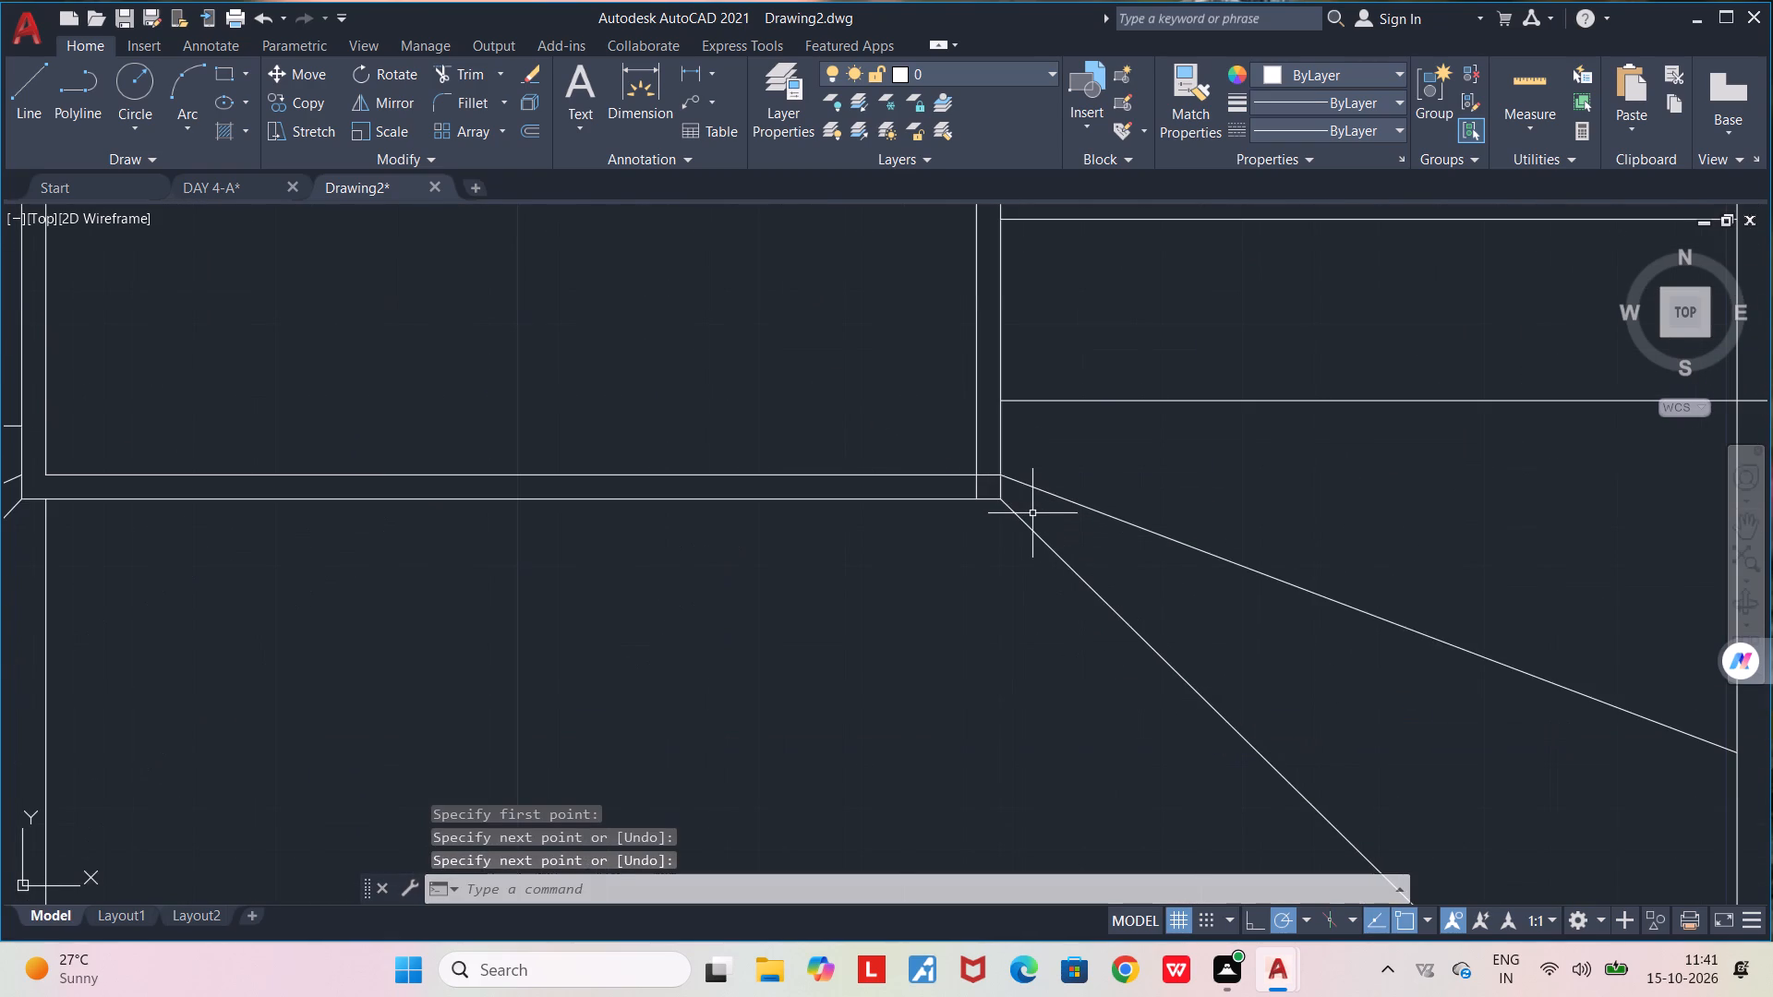
key("l")
key("Return")
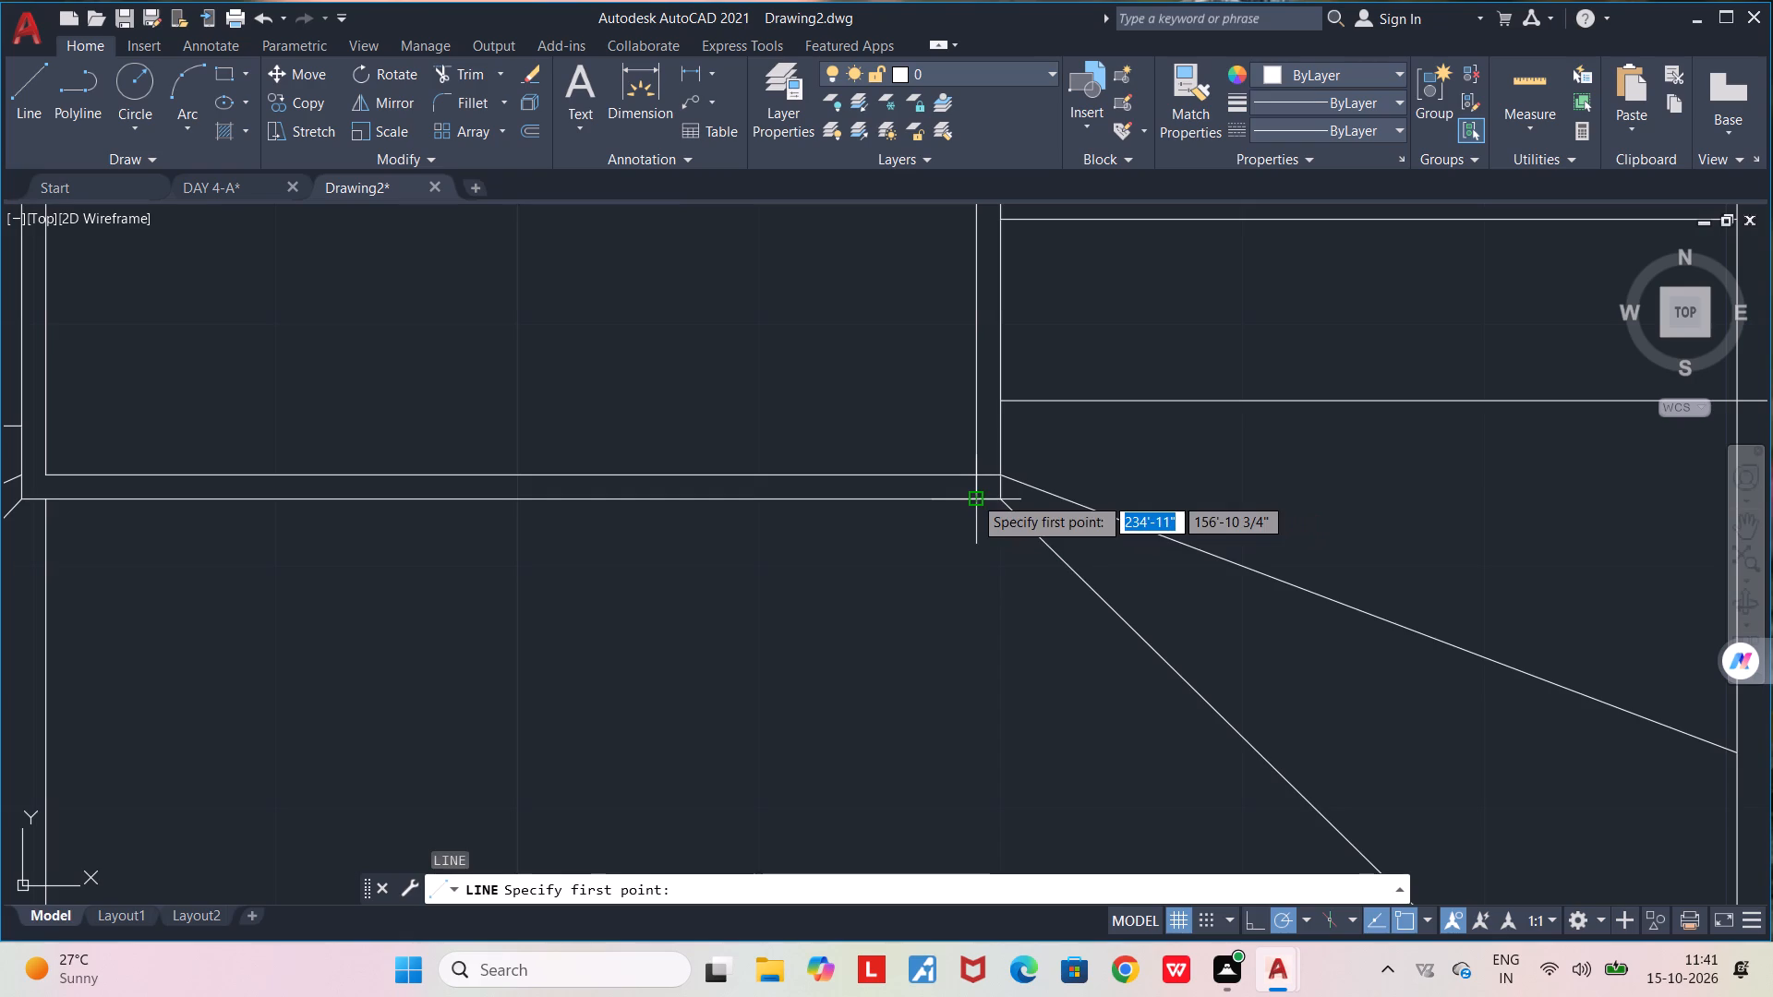
left_click(973, 496)
middle_click_drag(973, 721, 961, 568)
scroll(961, 568, "down", 3)
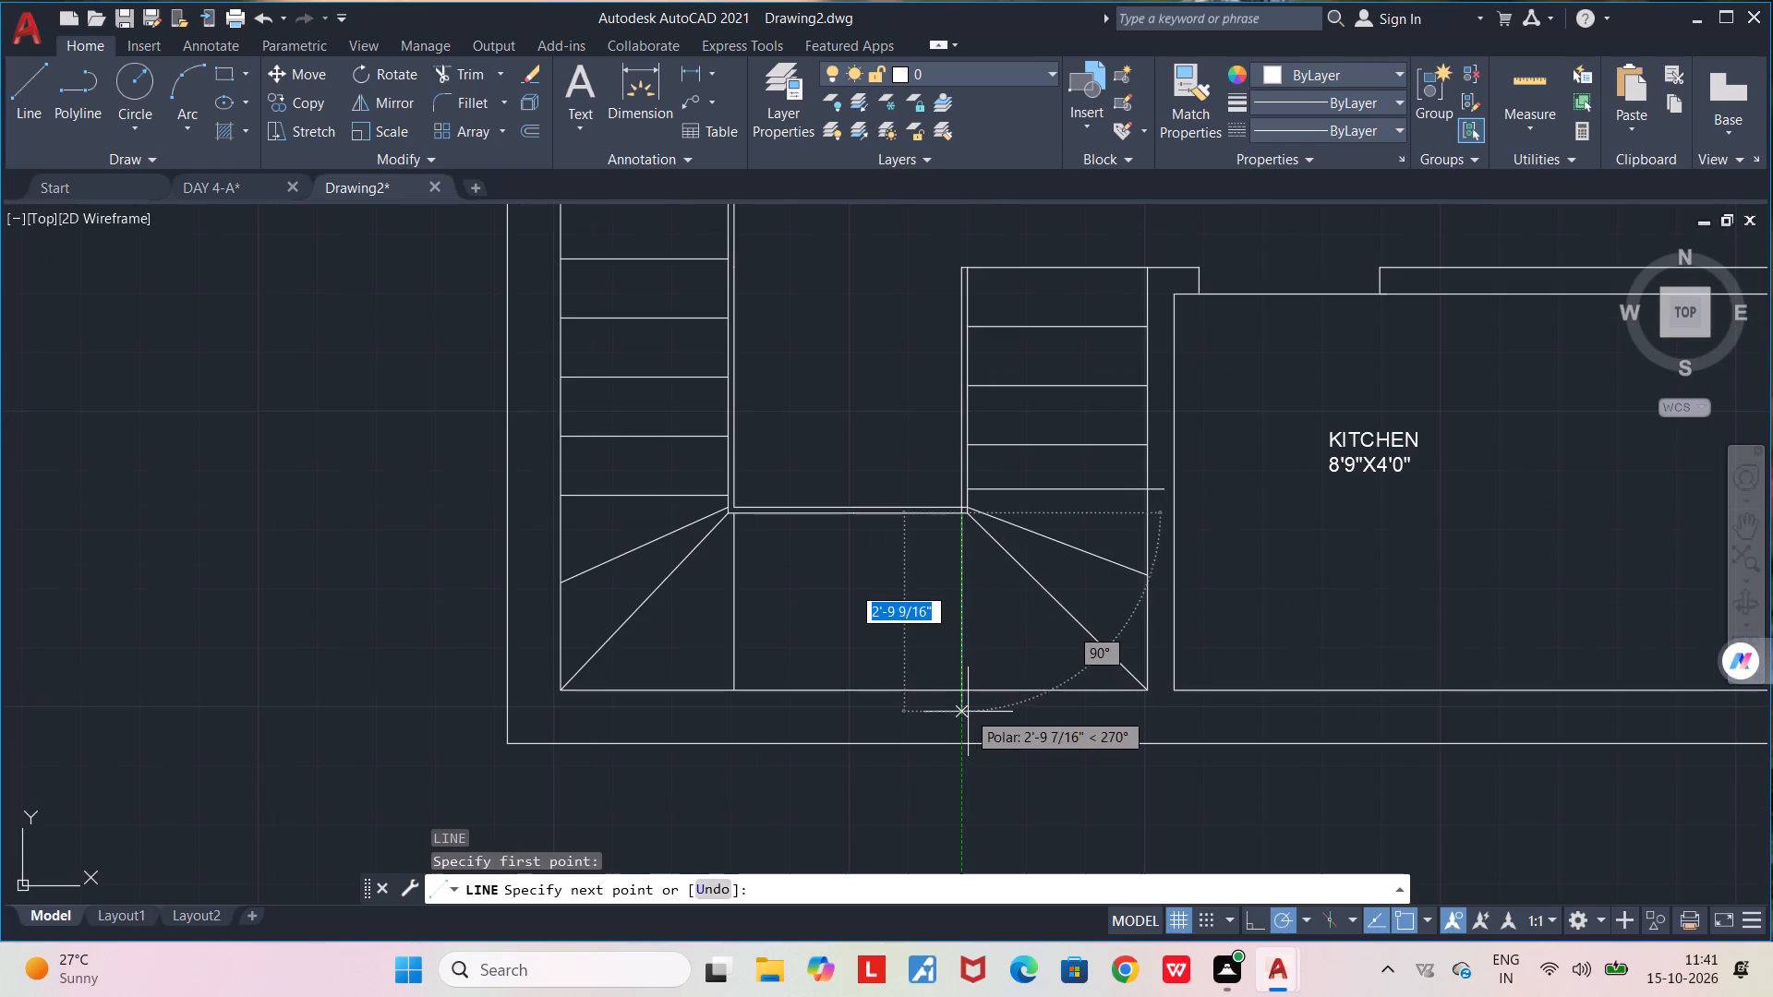
left_click(970, 713)
key("space")
Trim the part of the new vertical line that extends beyond the bottom wall's inner face.
type("TR")
key("Return")
scroll(904, 665, "up", 2)
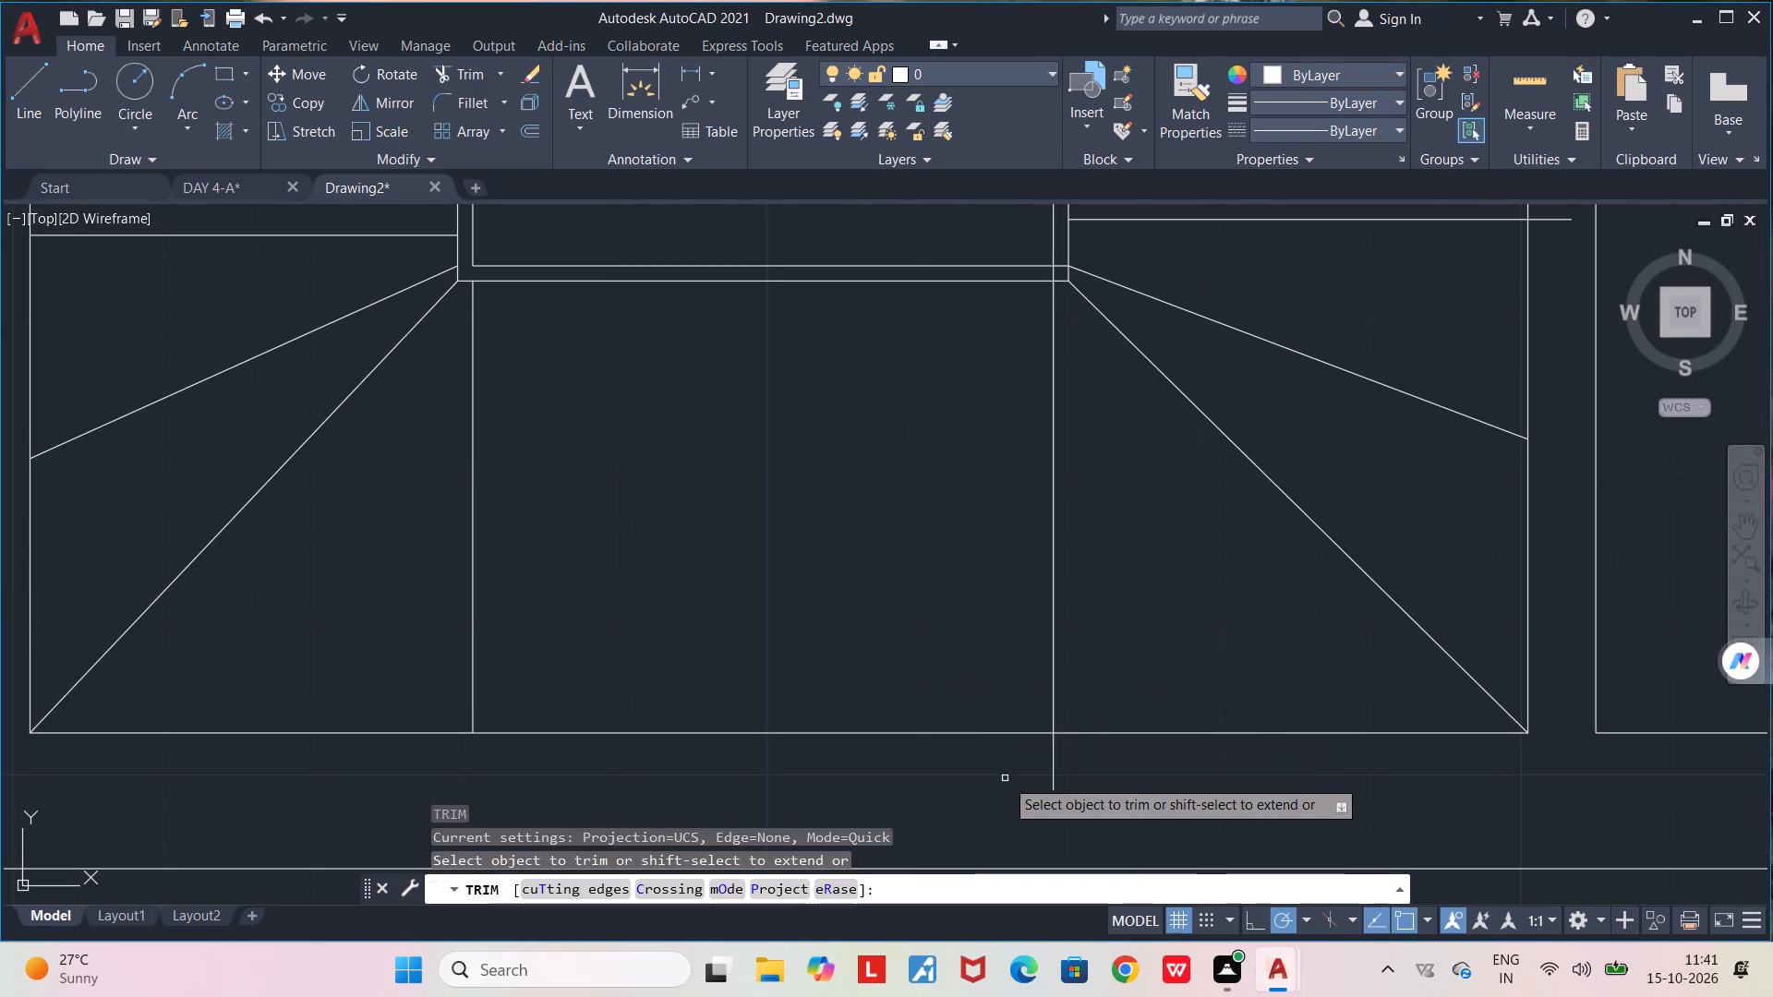
left_click_drag(1040, 787, 1065, 787)
scroll(1061, 786, "down", 2)
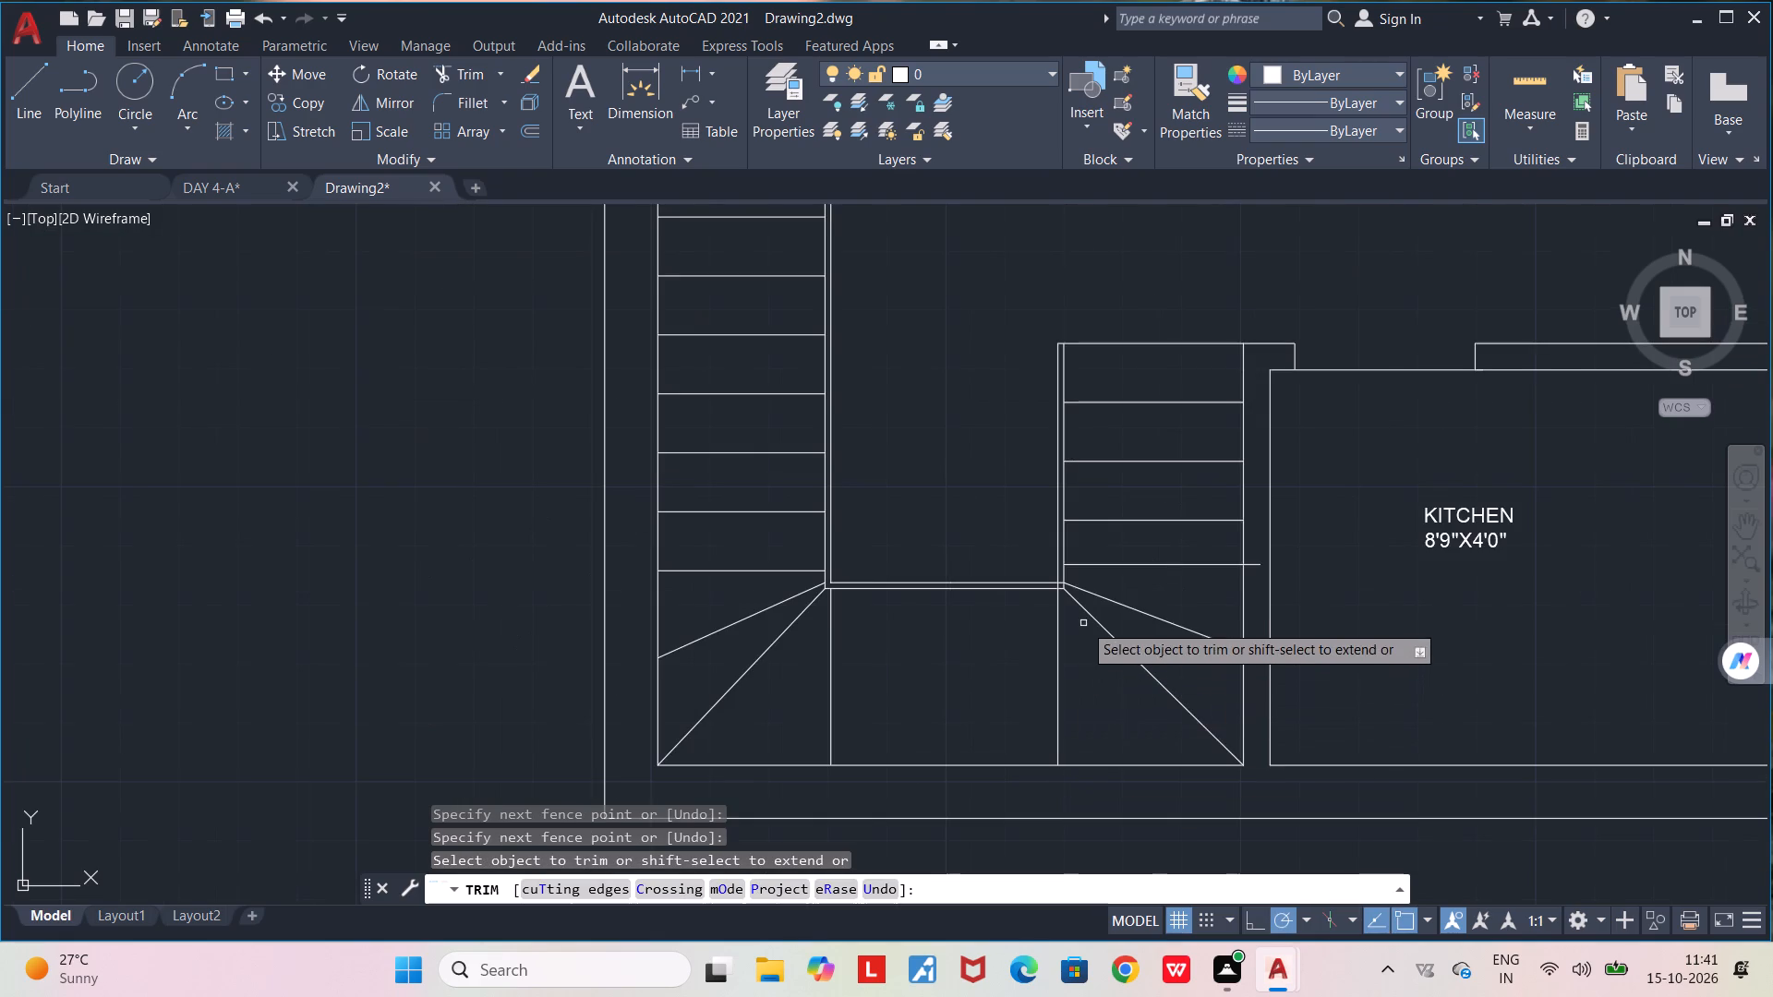
Trim the overlapping line ends inside the recess's double-line corner at the kitchen-side flight.
scroll(1065, 592, "up", 6)
left_click_drag(1051, 567, 971, 671)
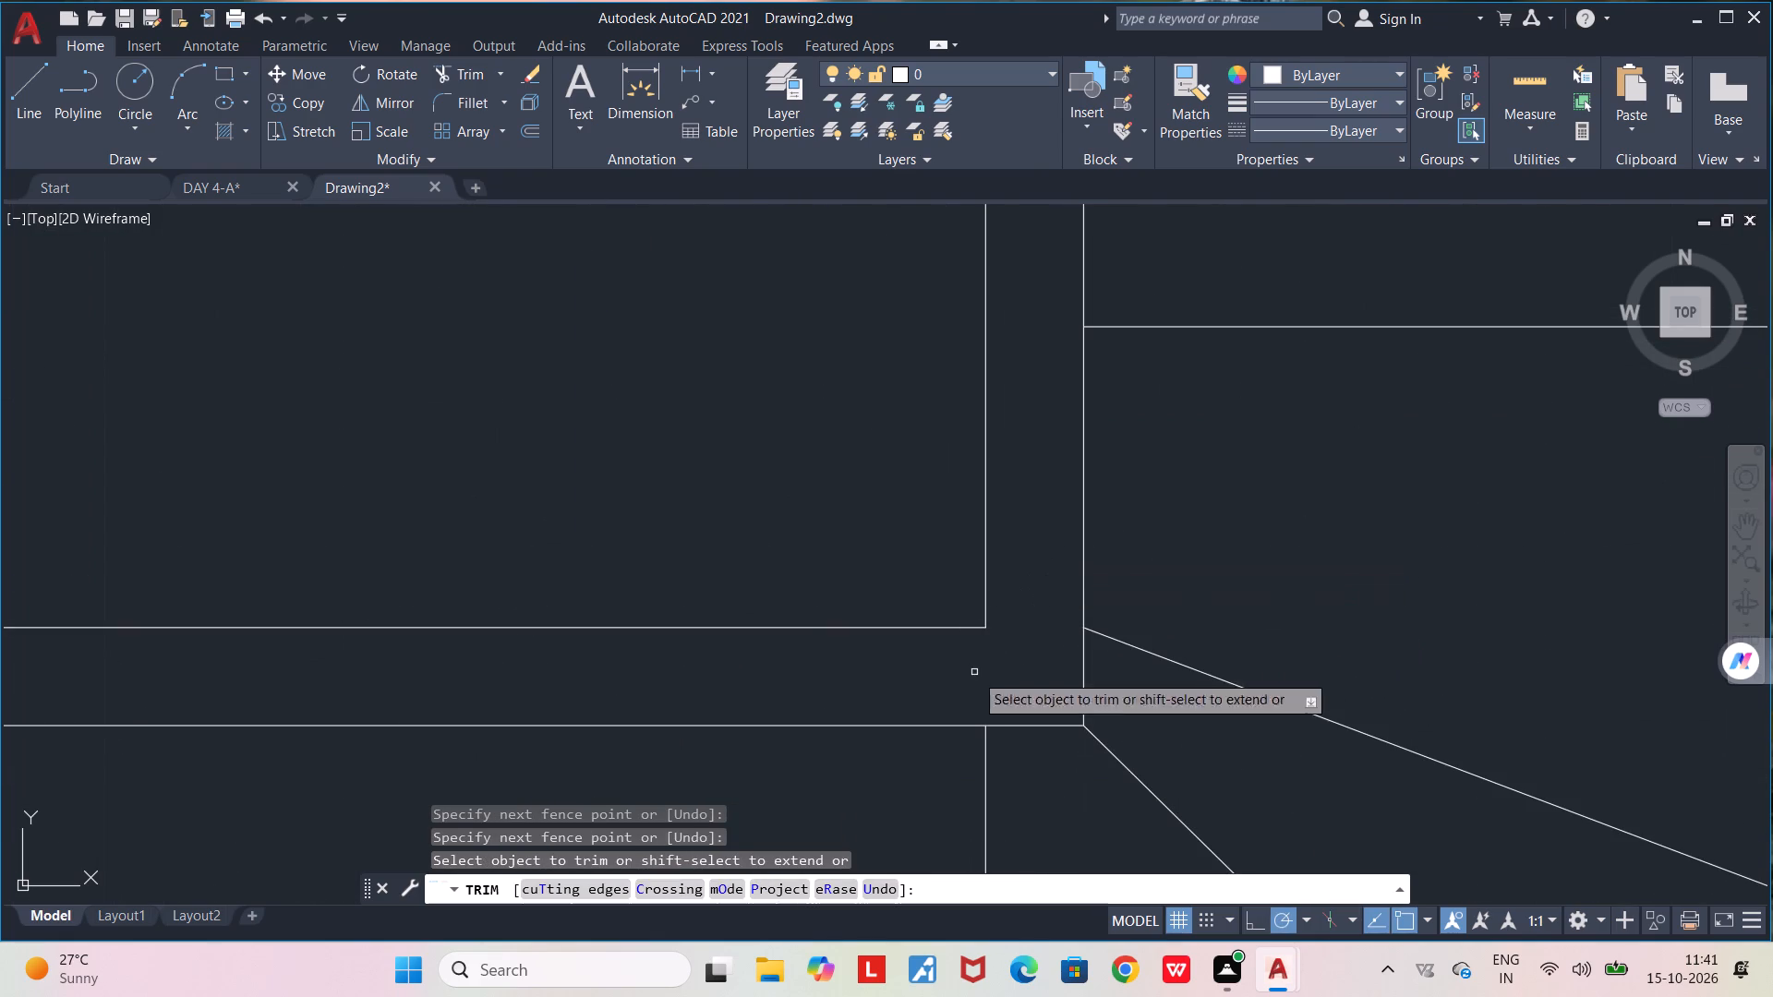
scroll(1031, 507, "down", 4)
middle_click_drag(1031, 507, 998, 666)
scroll(998, 668, "down", 3)
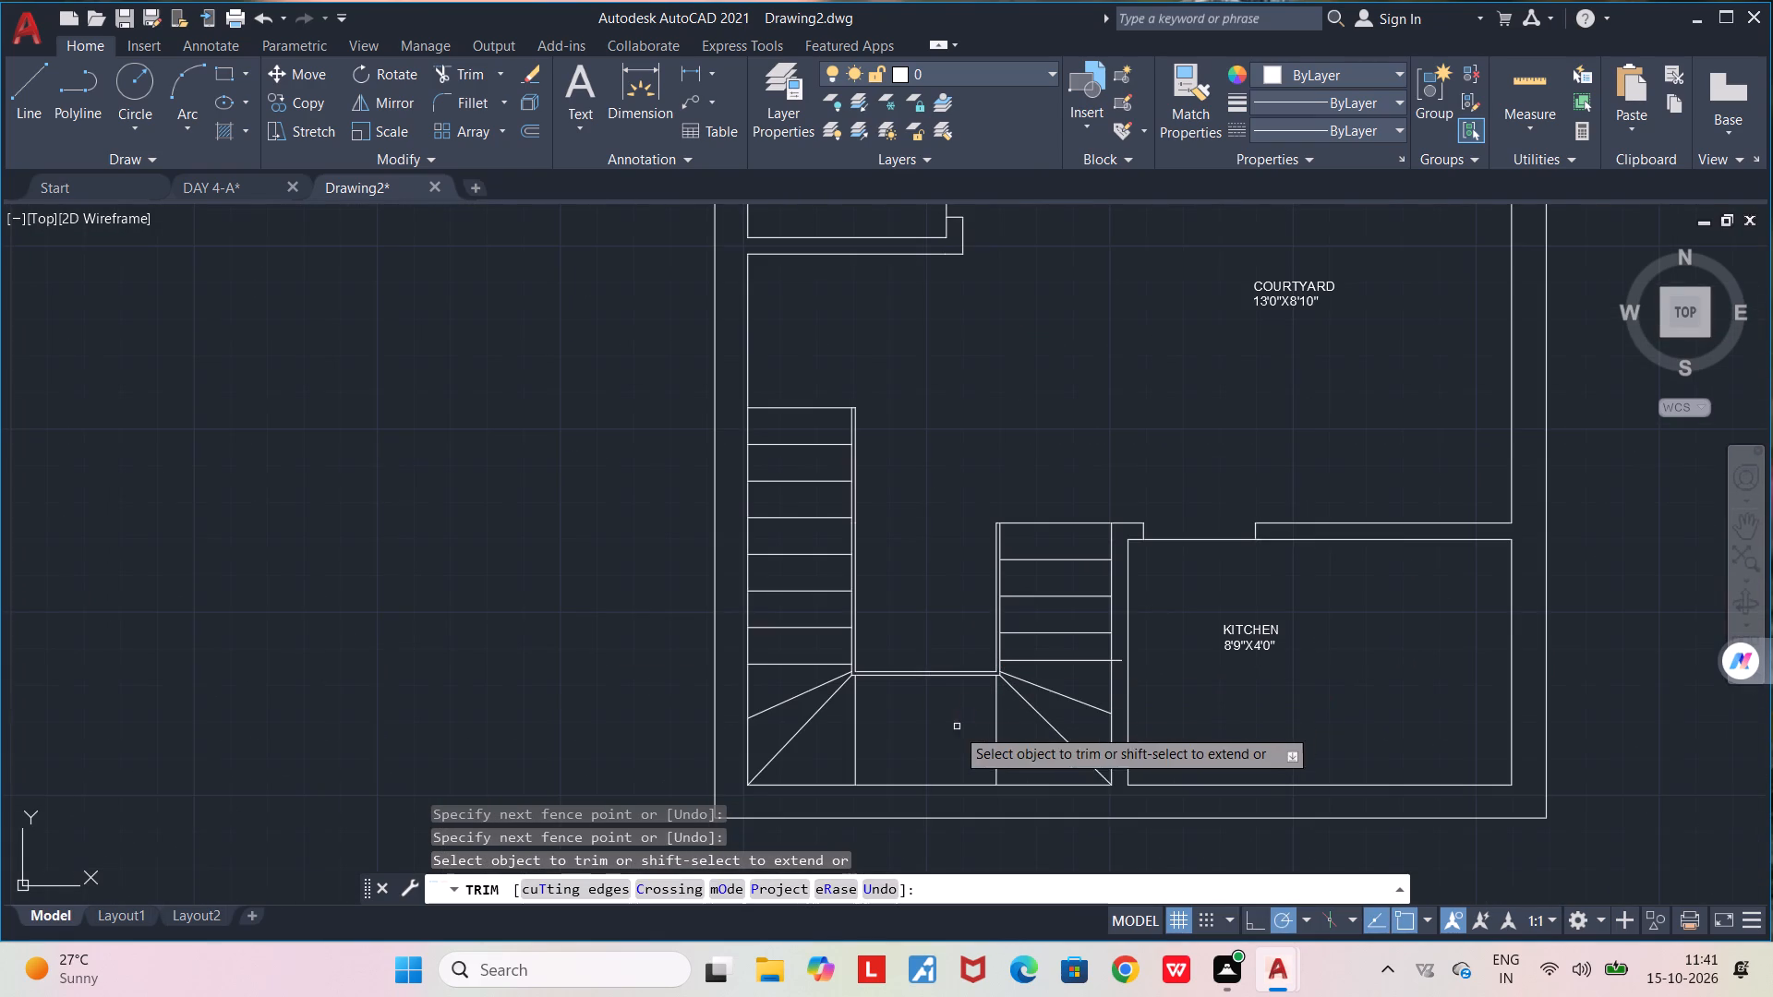
middle_click_drag(938, 744, 977, 663)
key("space")
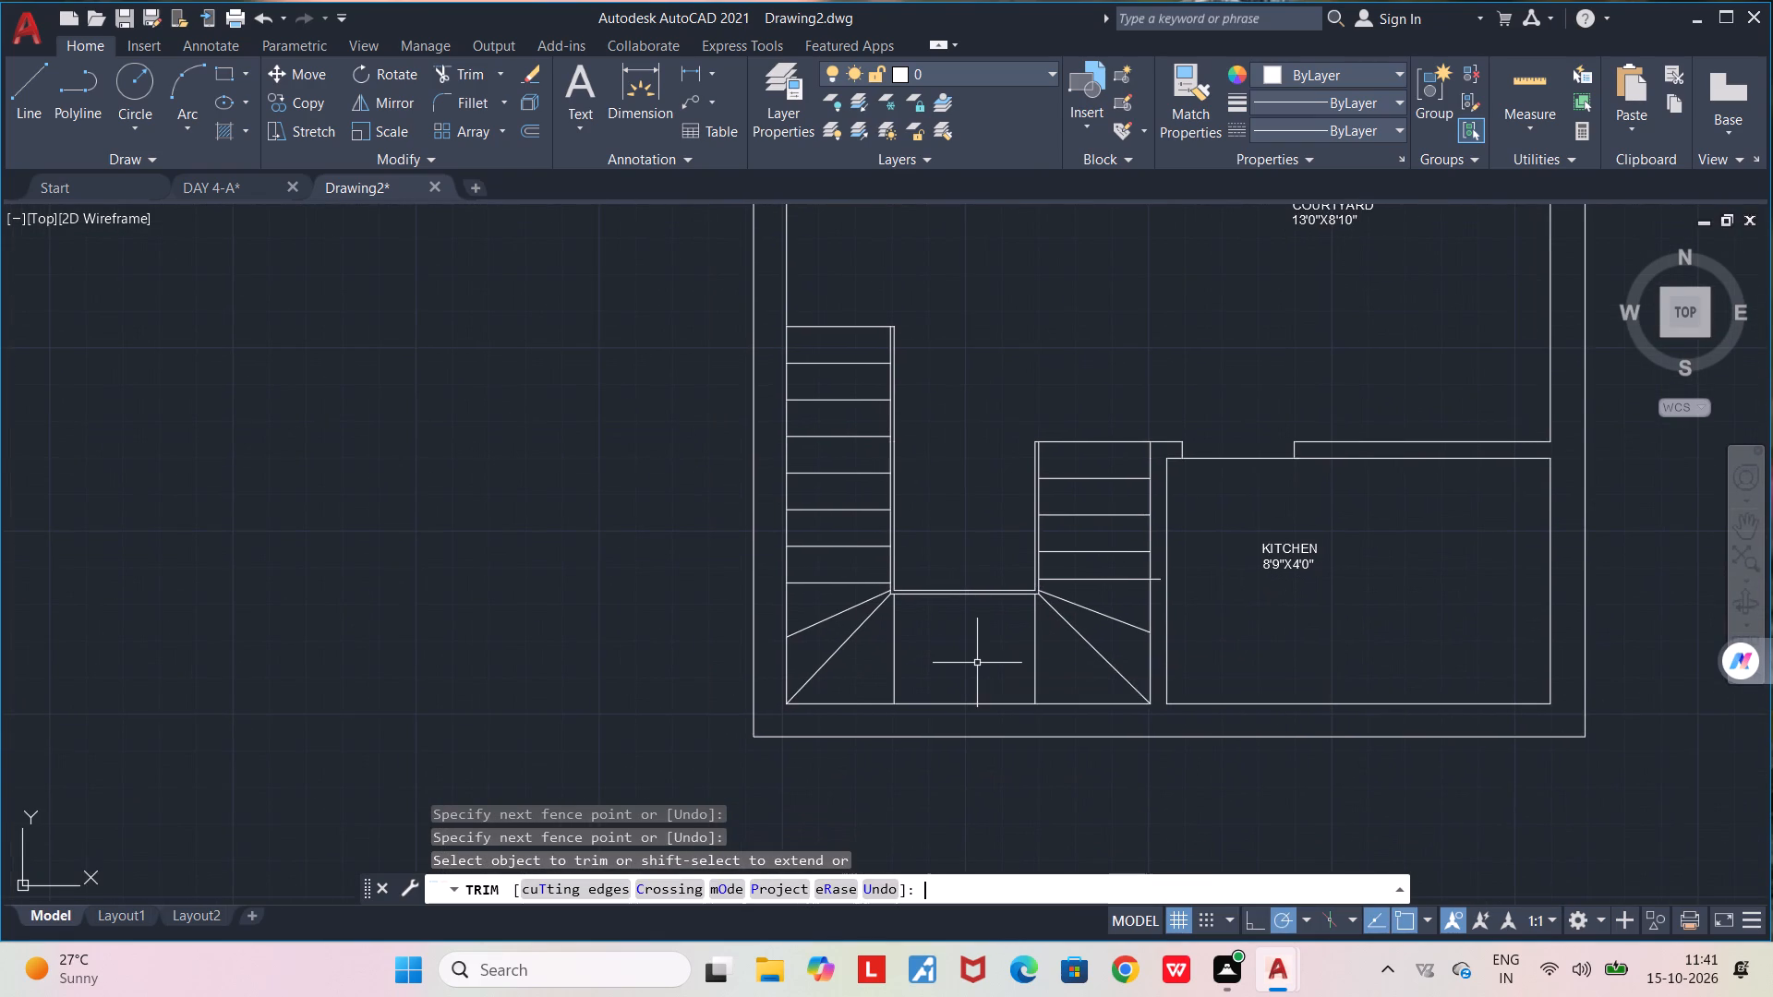
Draw the first vertical tread line between the two winders, from the bottom wall's inner face up past the recess's double line.
scroll(977, 663, "up", 2)
key("l")
key("Return")
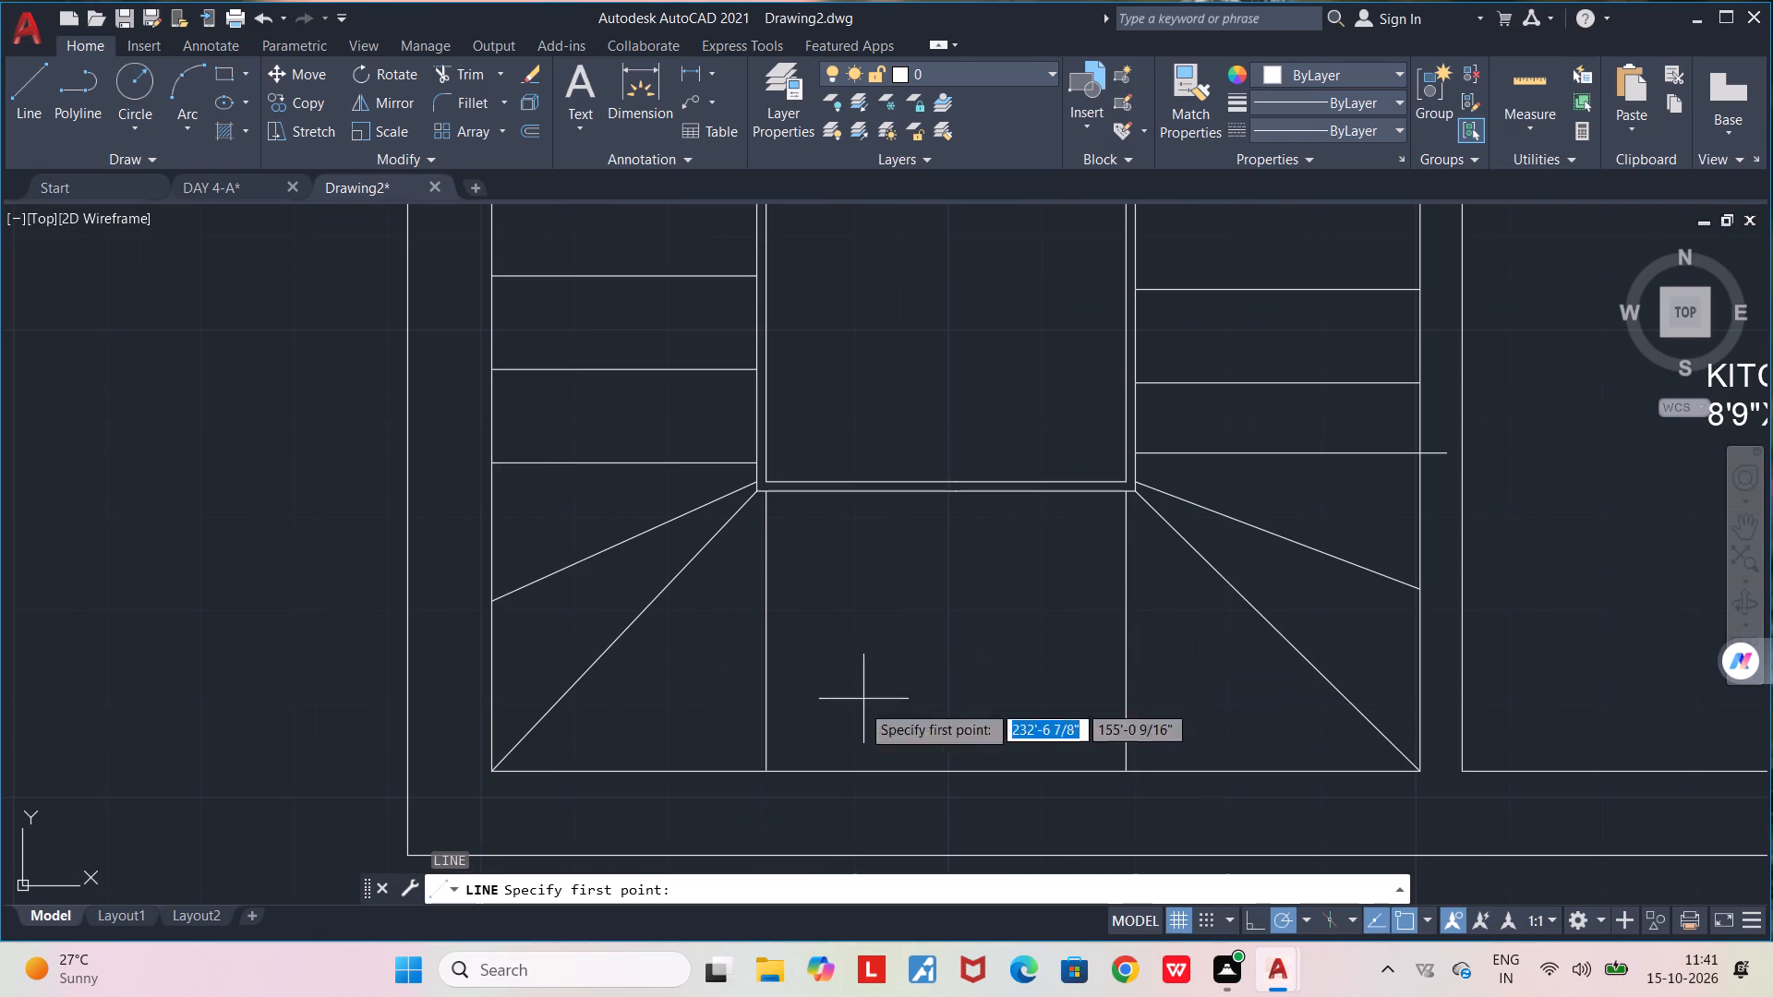
left_click(834, 769)
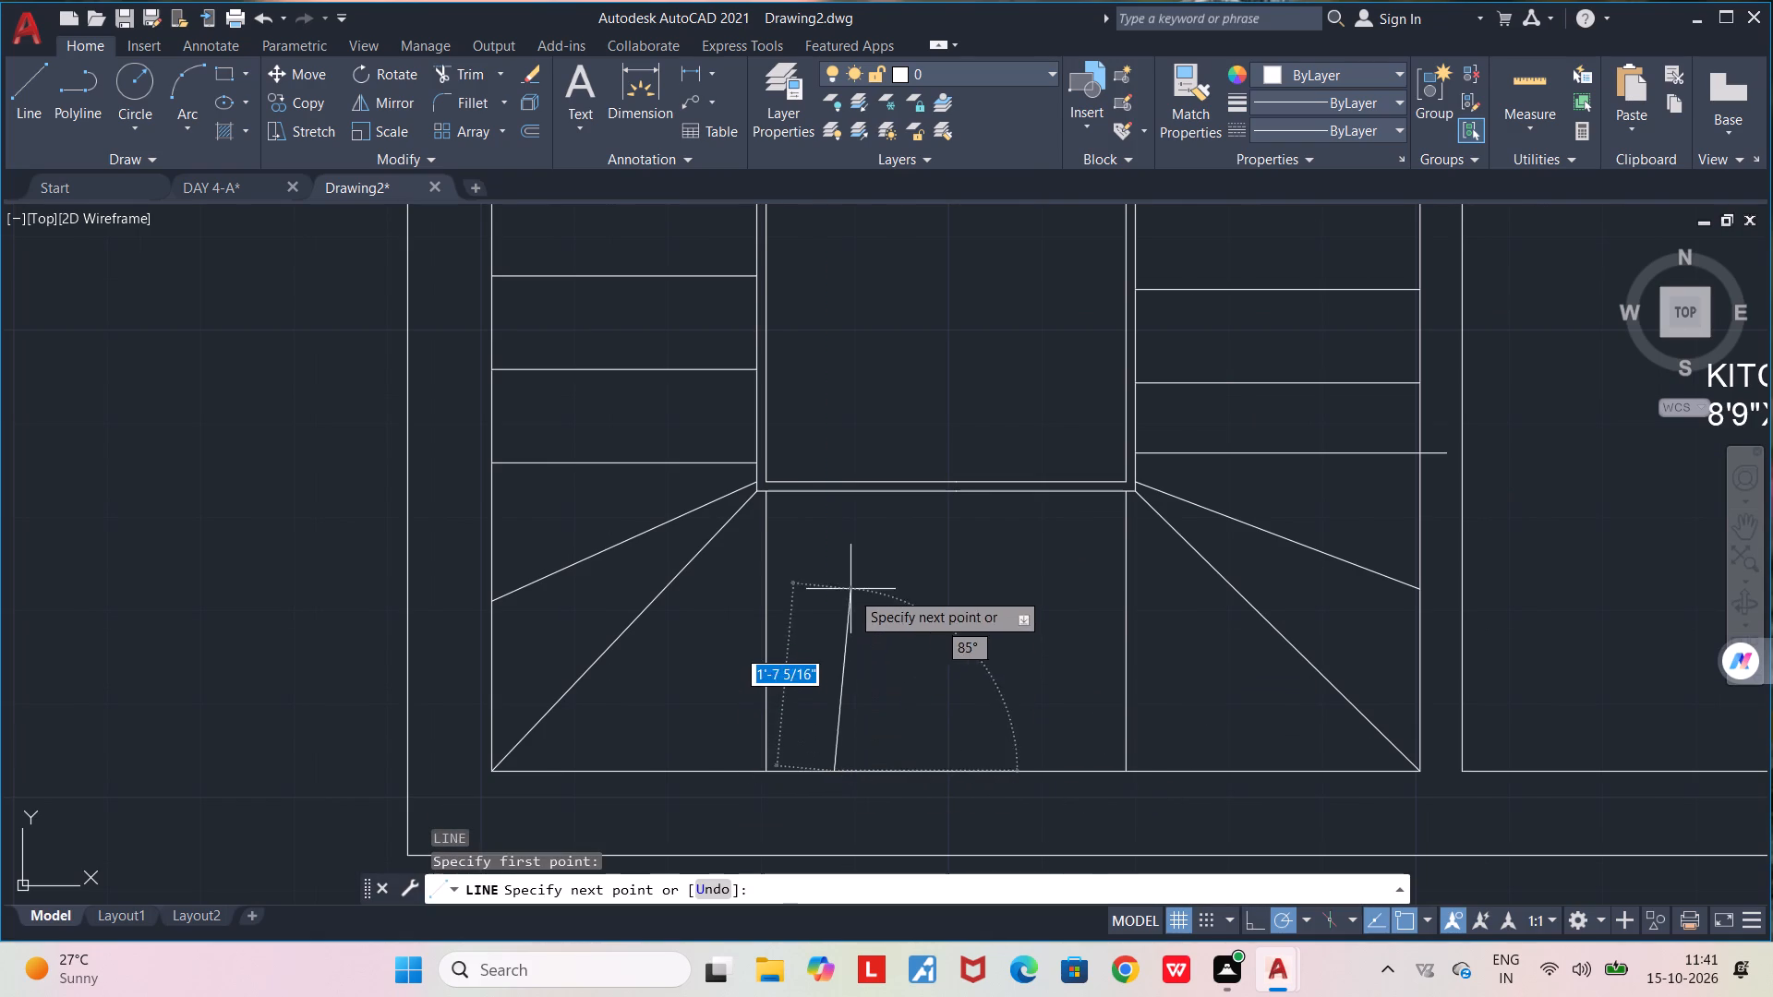
left_click(832, 453)
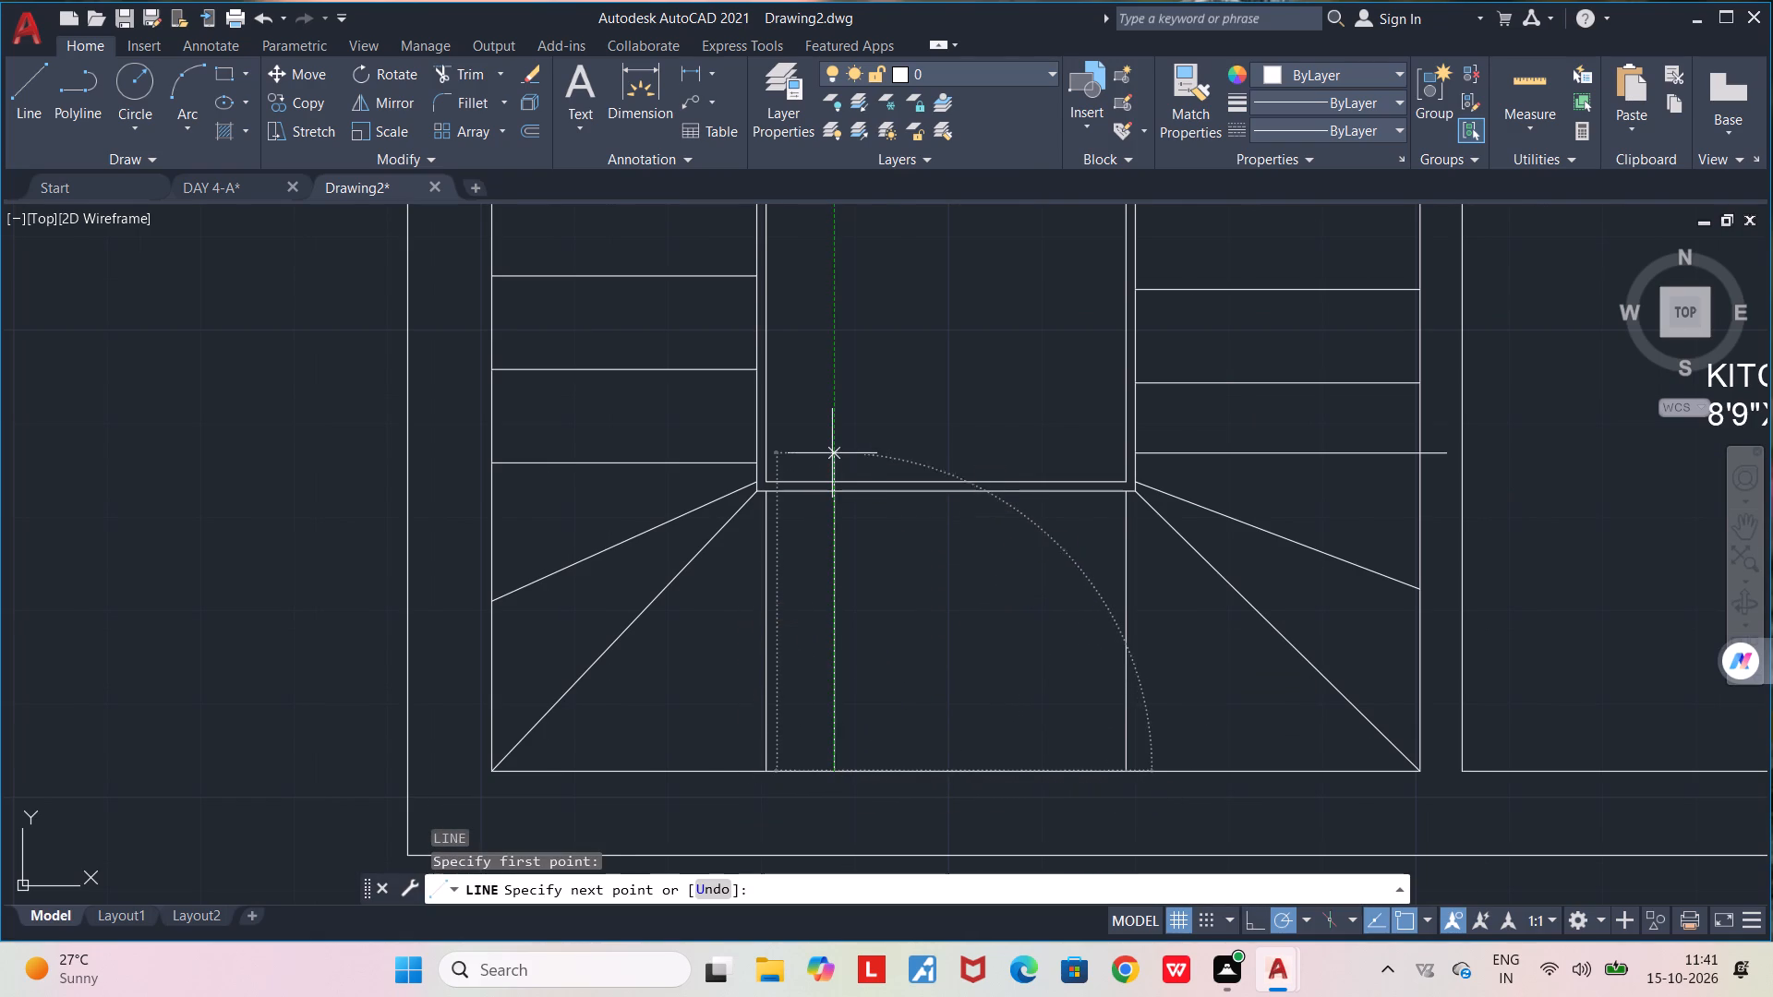
key("space")
Draw a second vertical tread line about 3'-0" long toward the kitchen, from the bottom wall's inner face up past the double line.
key("l")
key("Return")
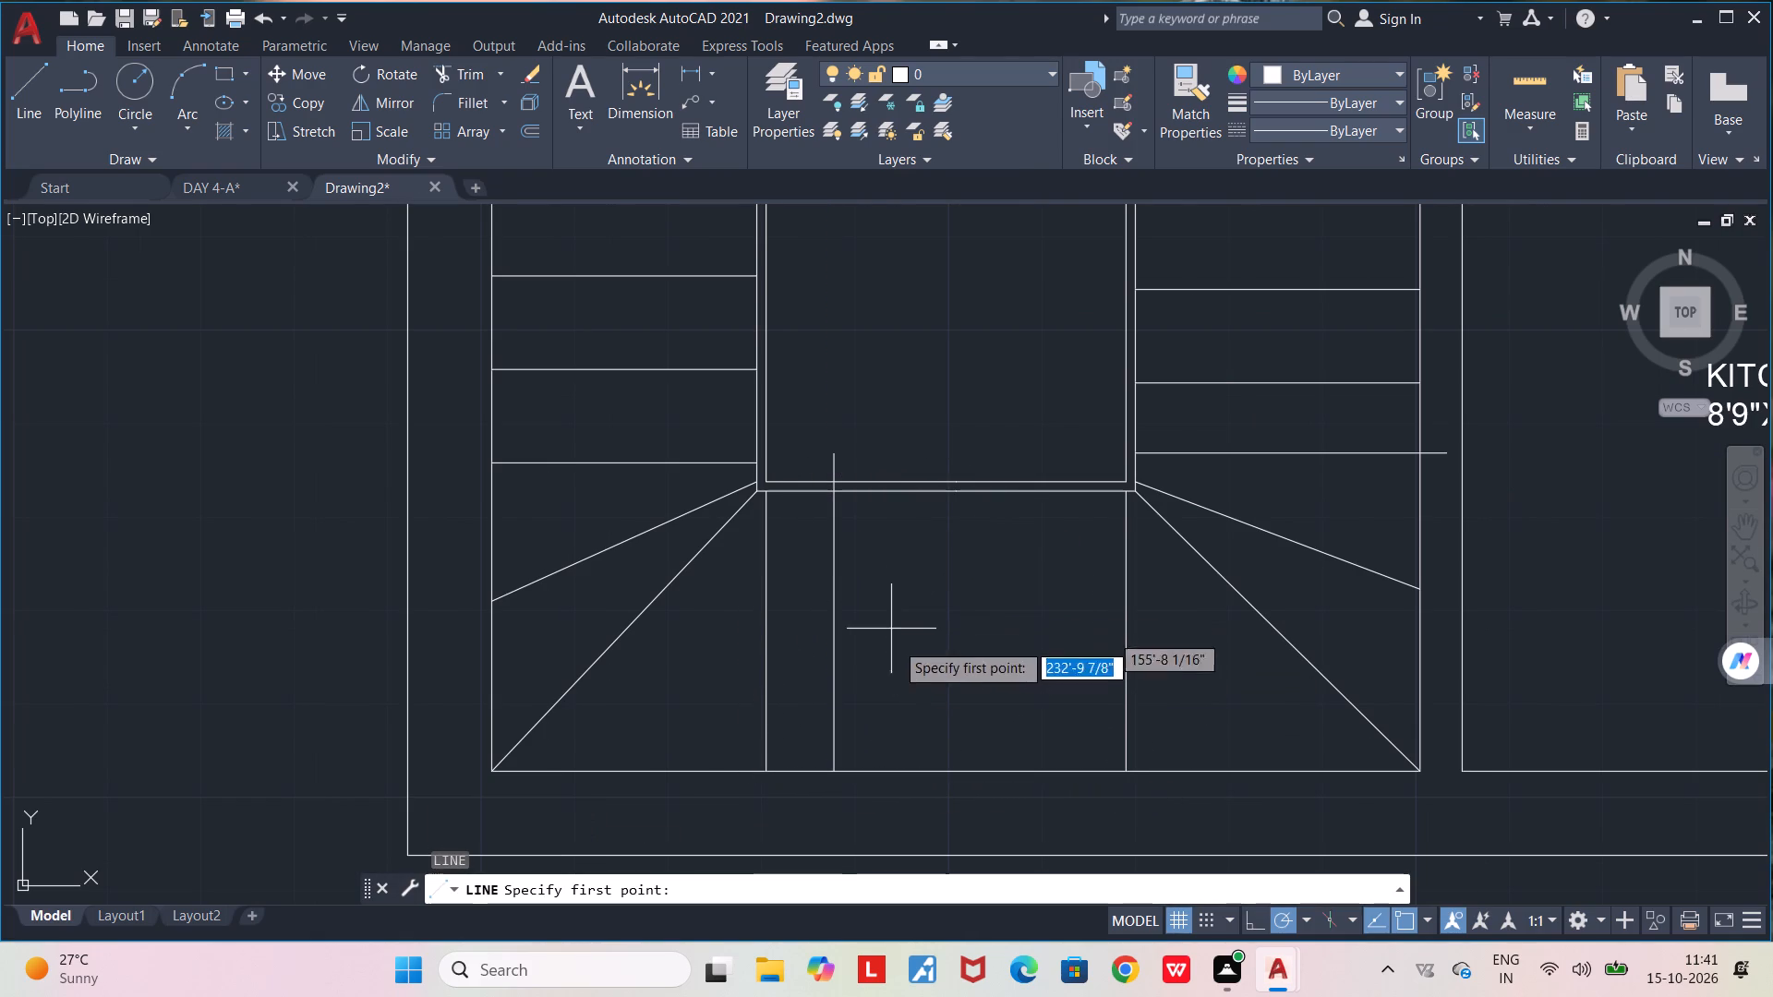
left_click(911, 775)
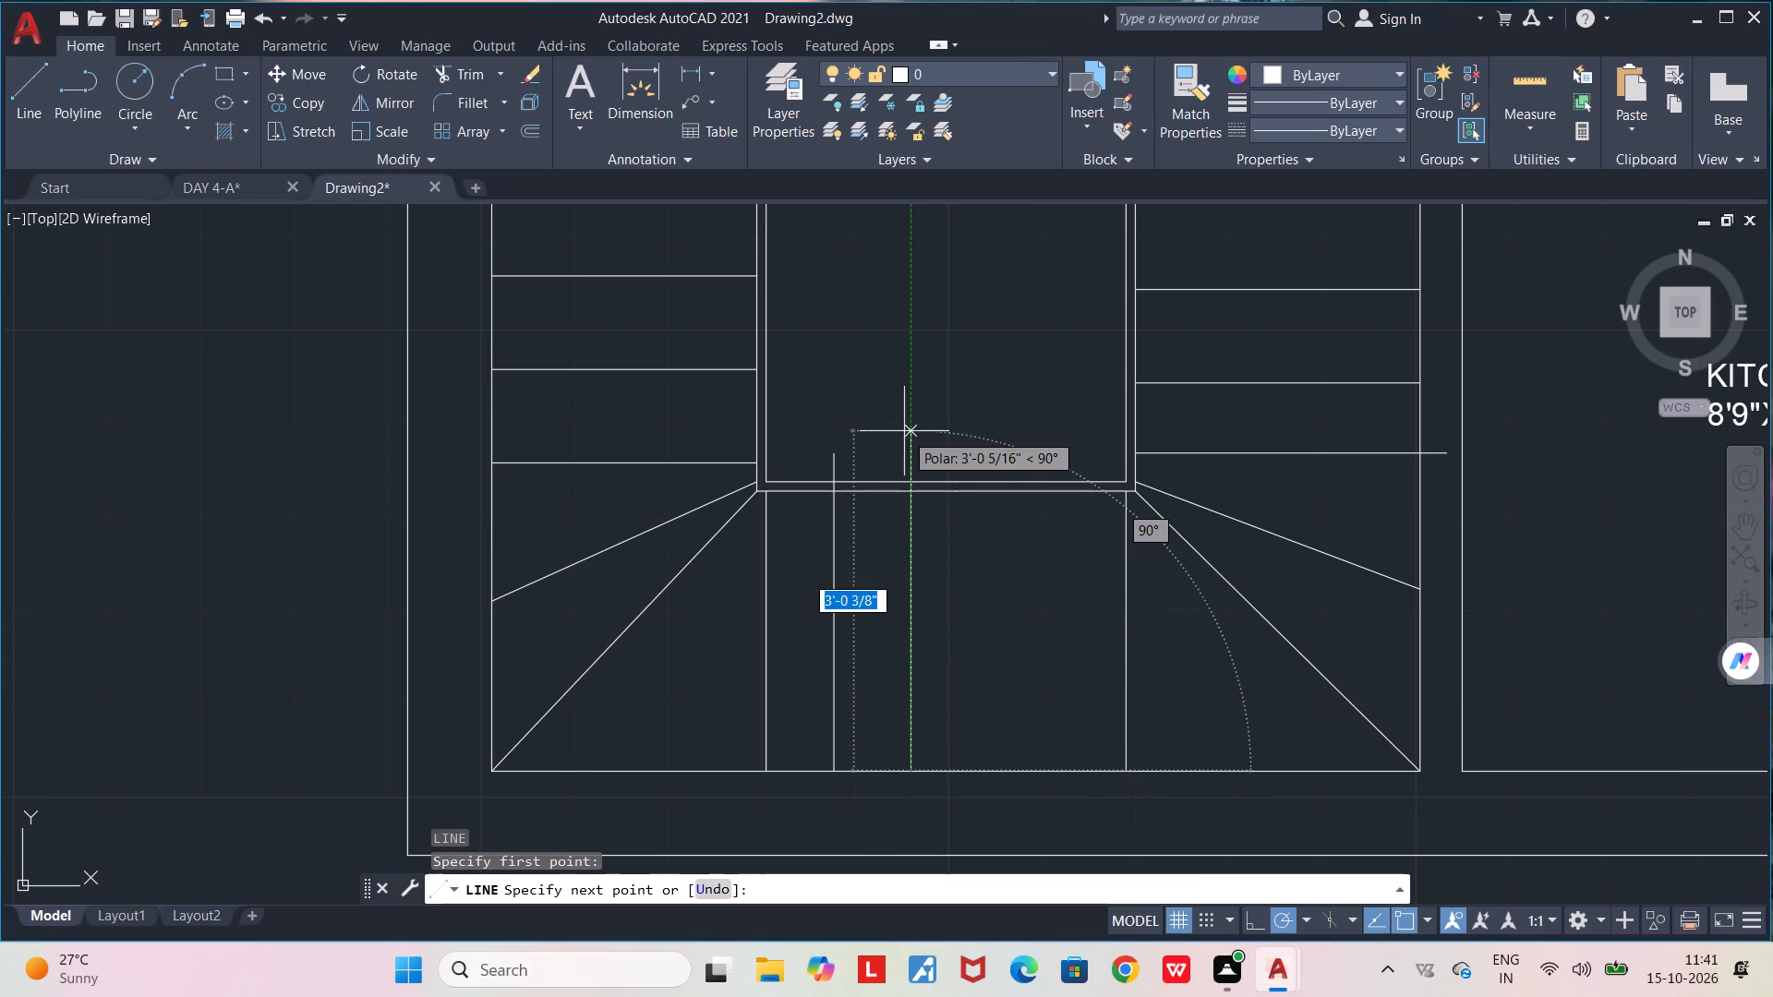
left_click(904, 431)
key("space")
Draw the third and fourth vertical tread lines toward the kitchen, from the bottom wall's inner face up past the recess's double line.
key("l")
key("Return")
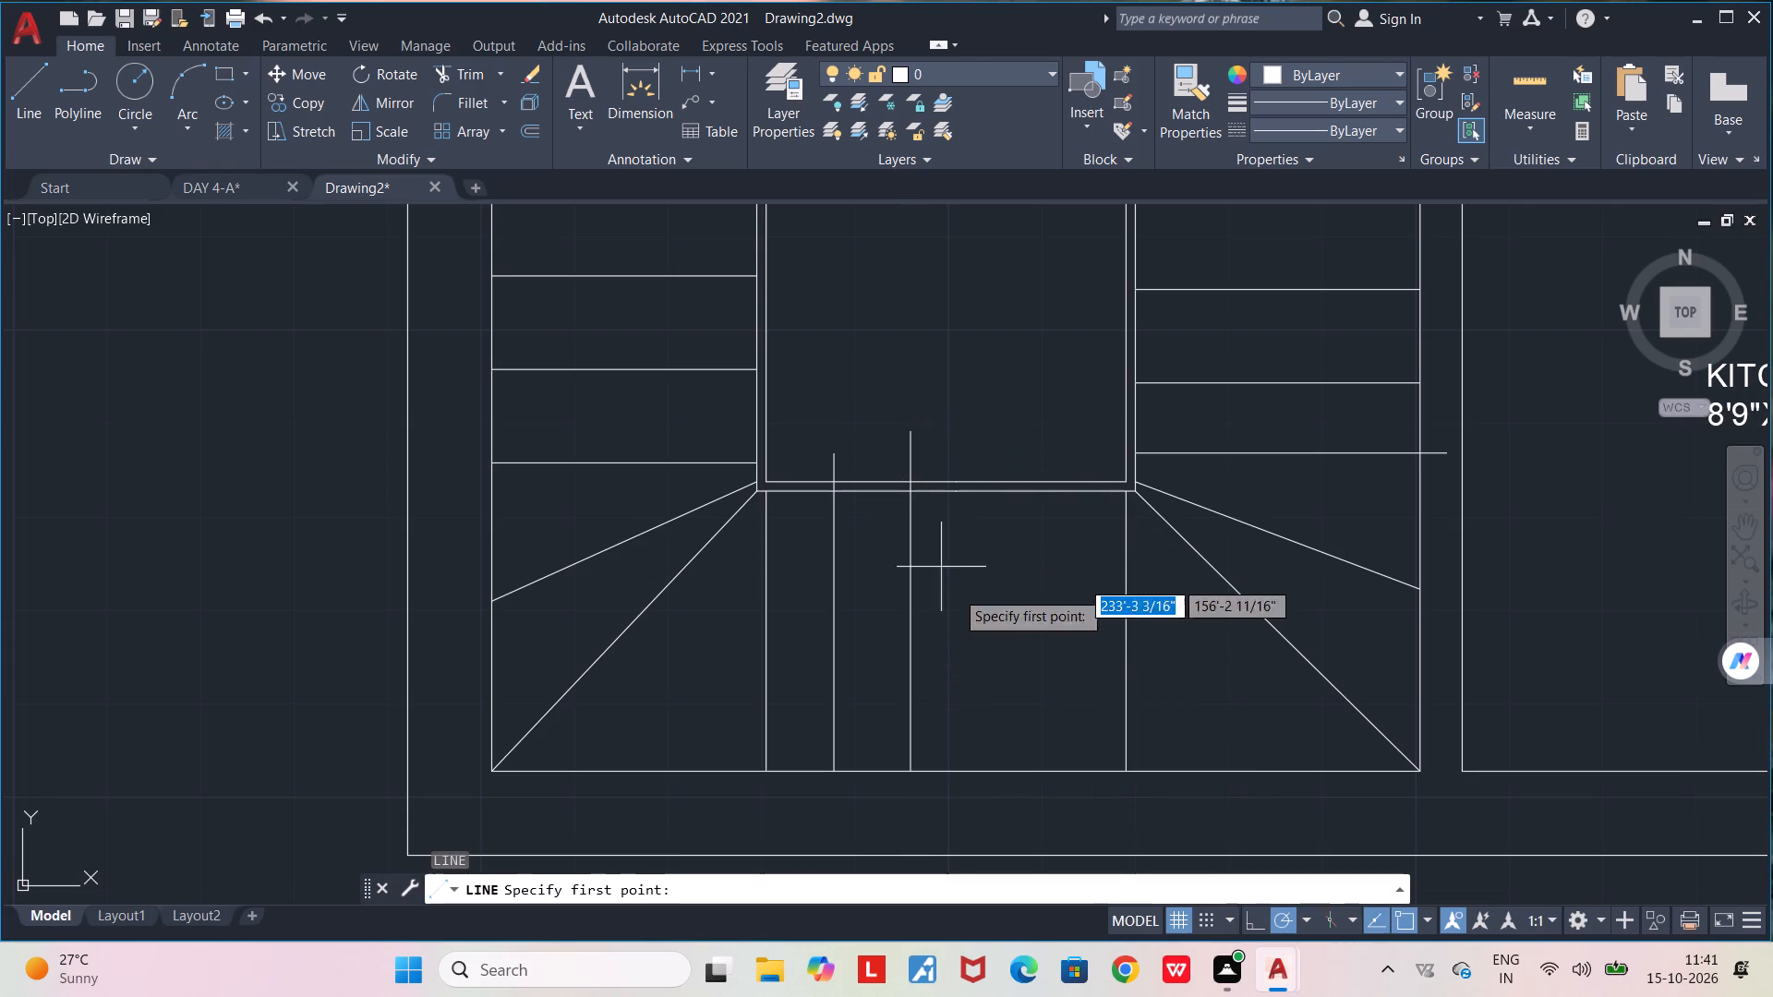
left_click(979, 774)
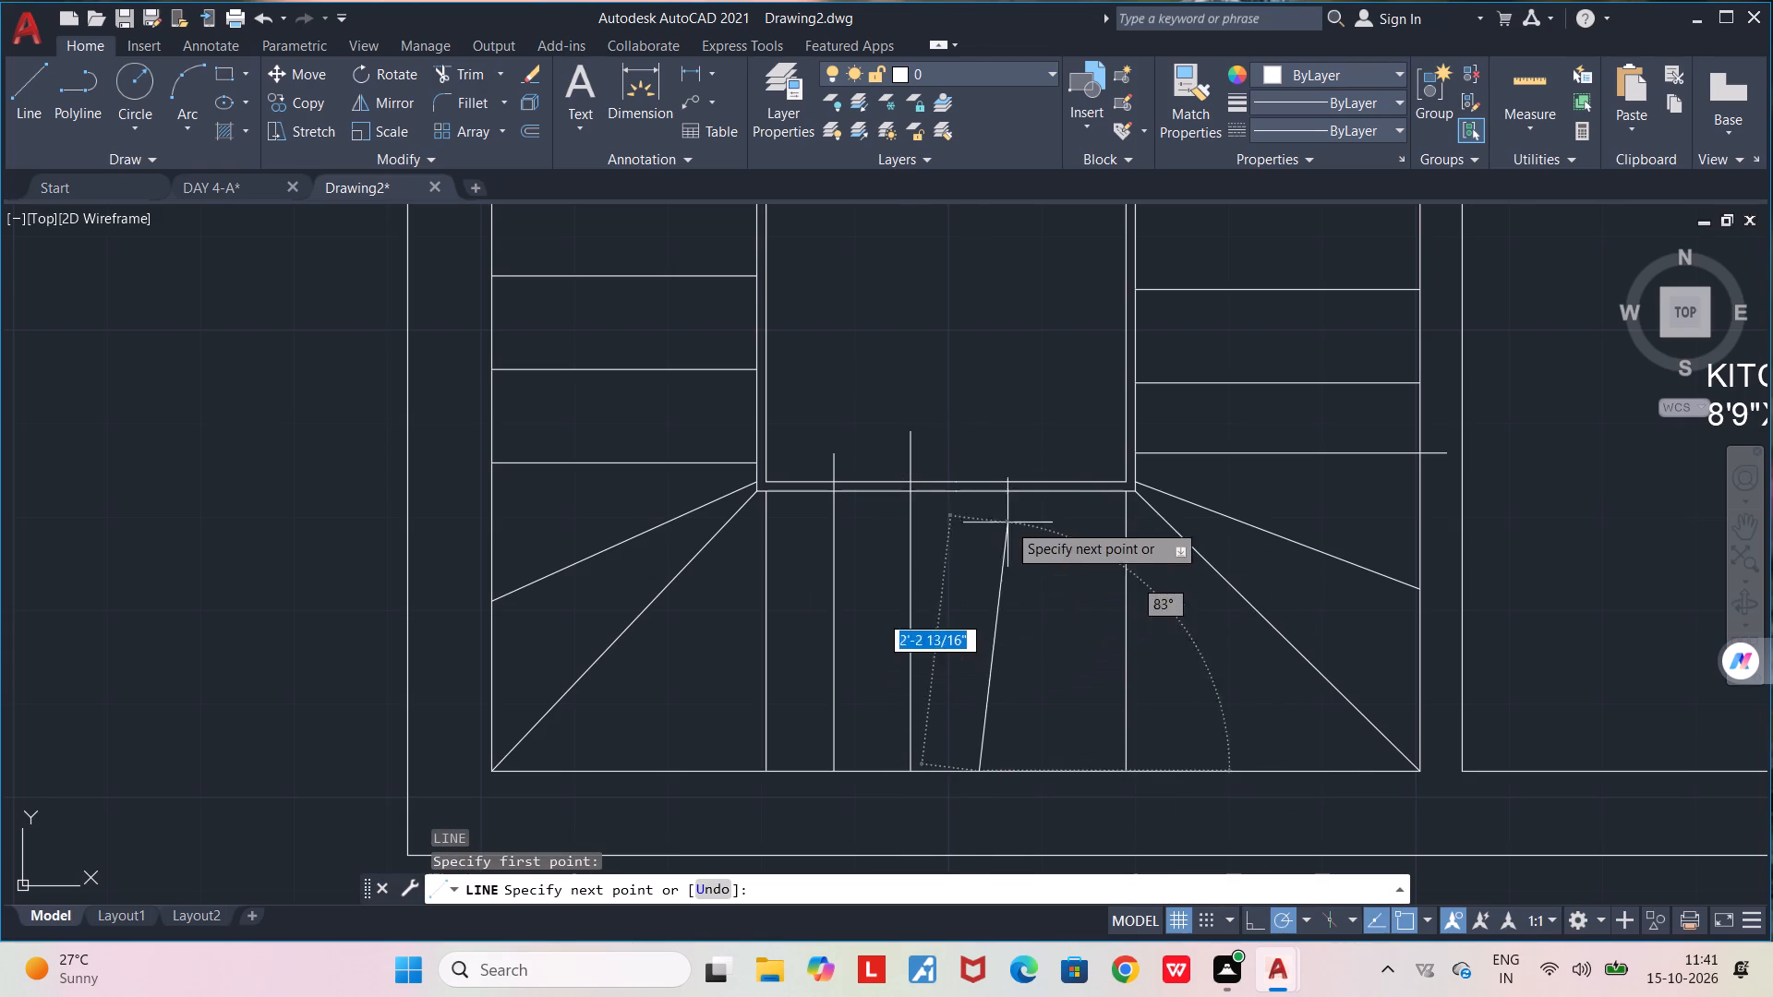
left_click(979, 449)
key("space")
key("l")
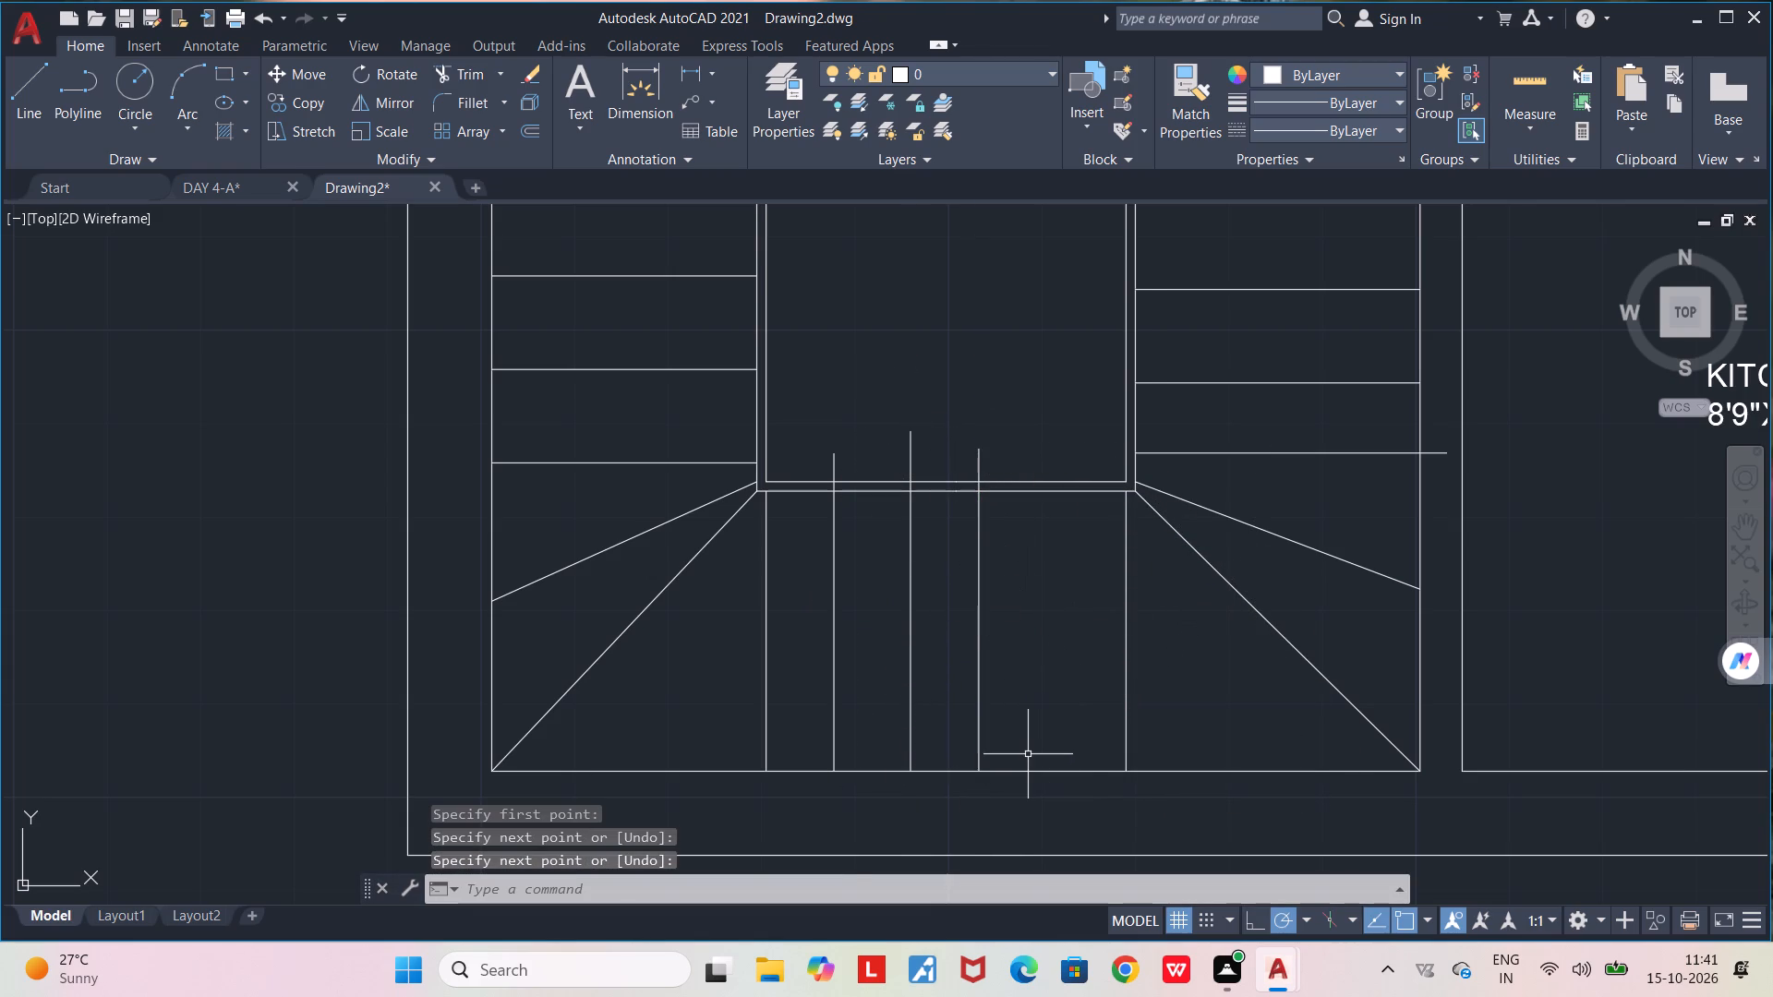
key("Return")
left_click(1049, 776)
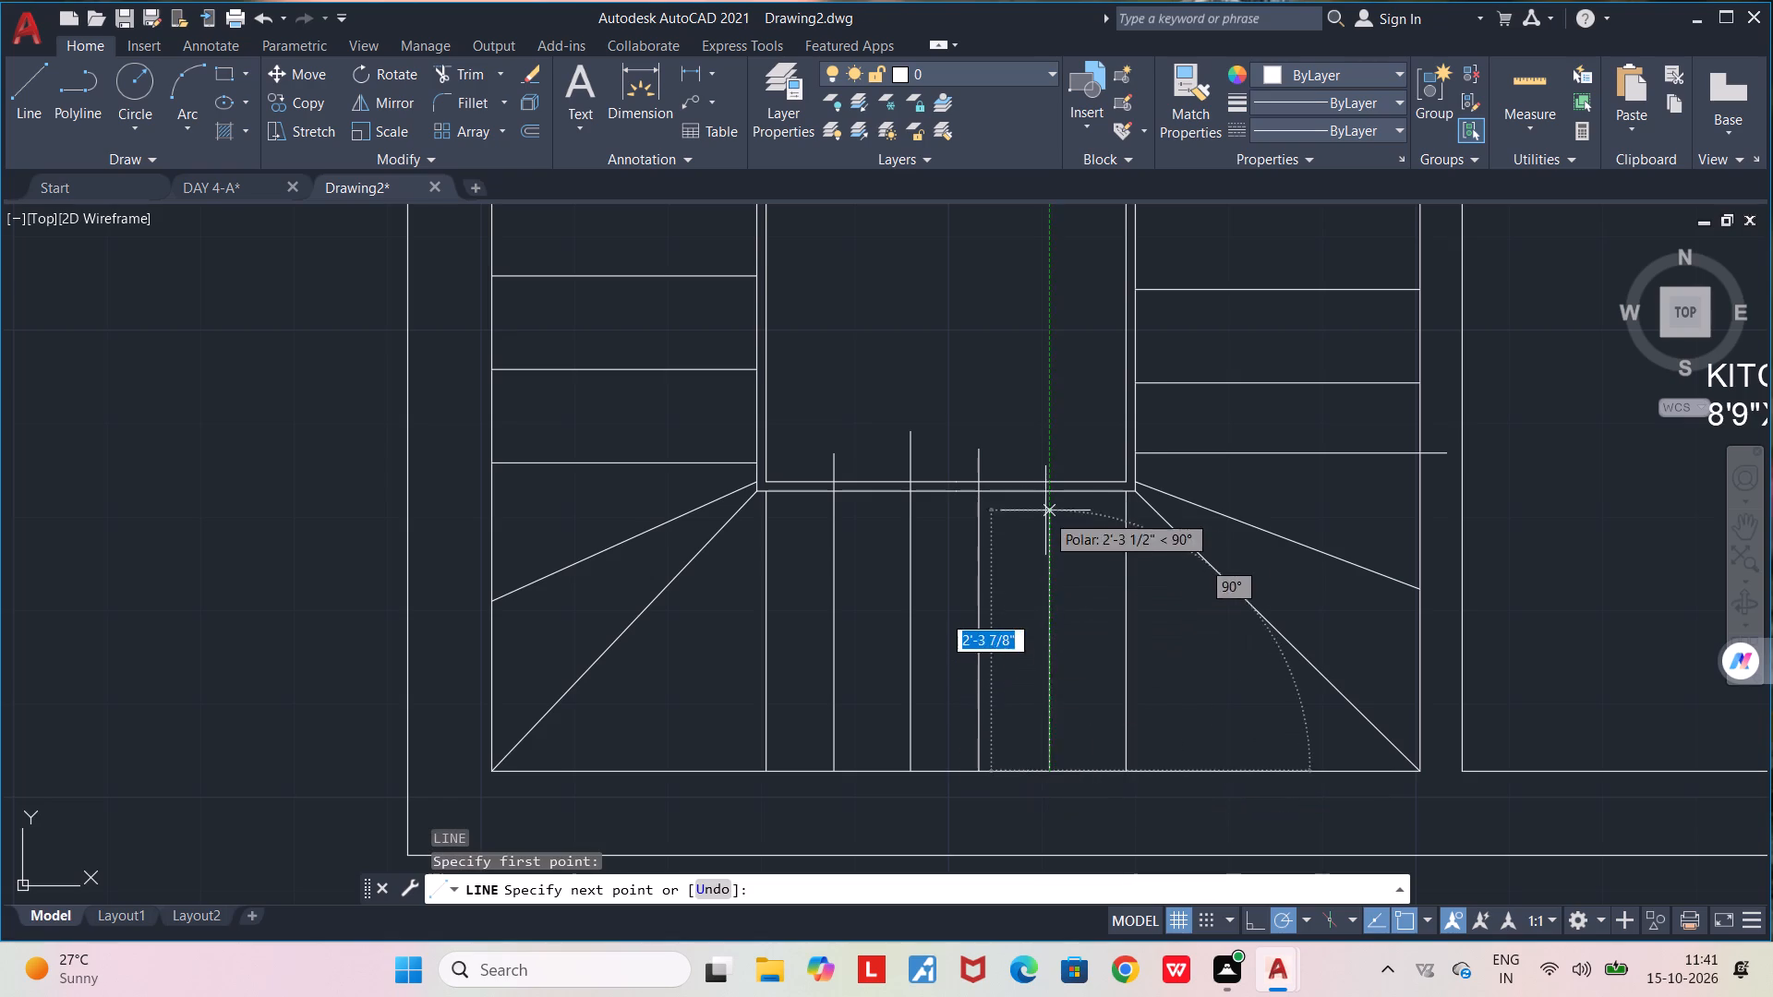
left_click(1046, 448)
key("space")
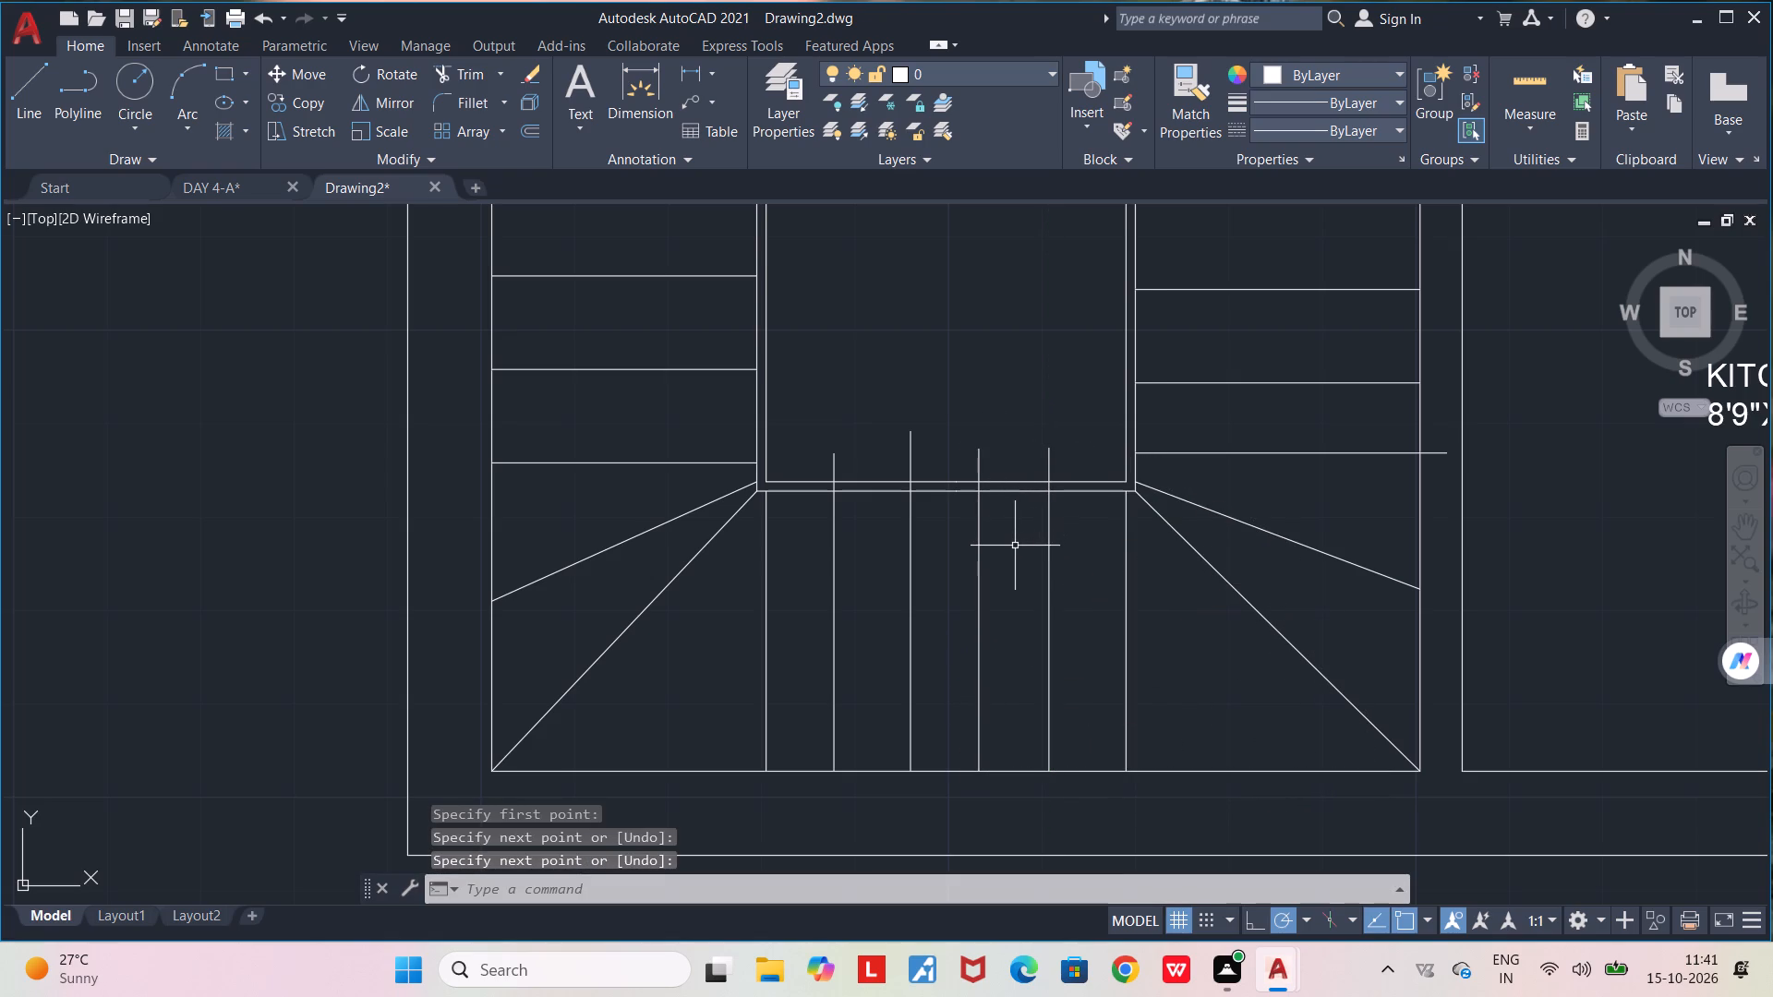
Trim all four new tread lines between the recess's double lines, and remove the kitchen-most tread's leftover end above them.
type("TR")
key("Return")
scroll(847, 511, "up", 3)
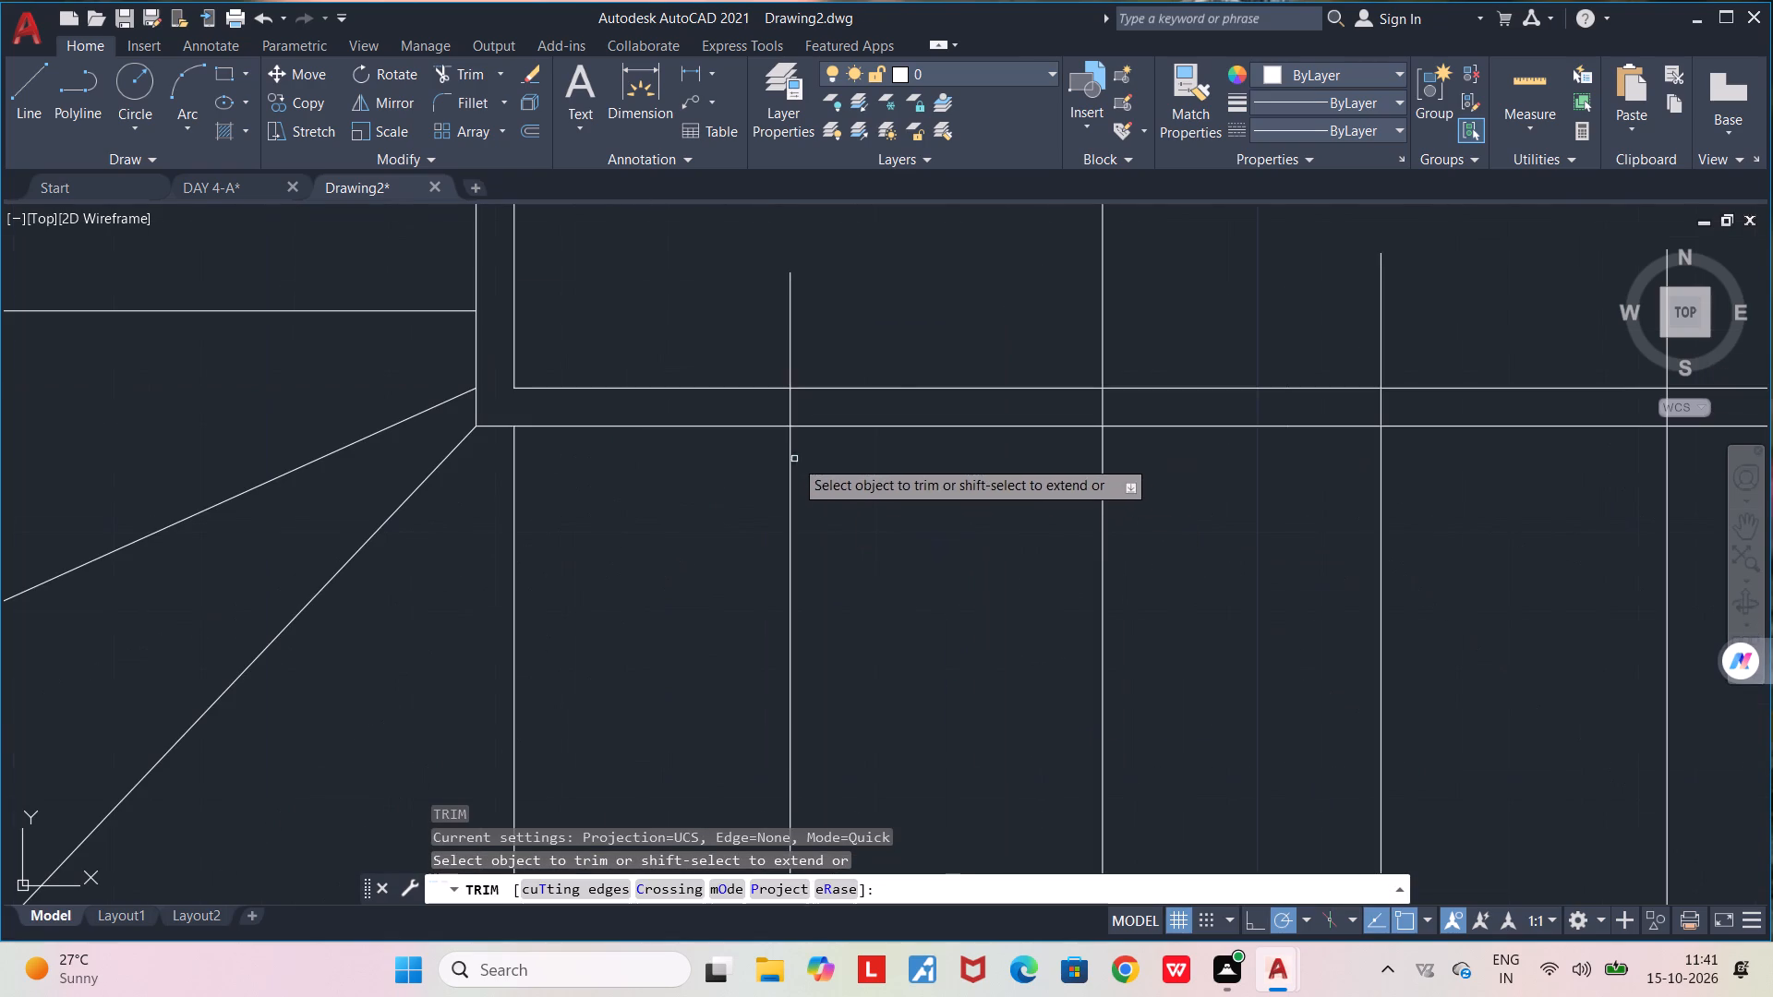
left_click_drag(782, 396, 799, 406)
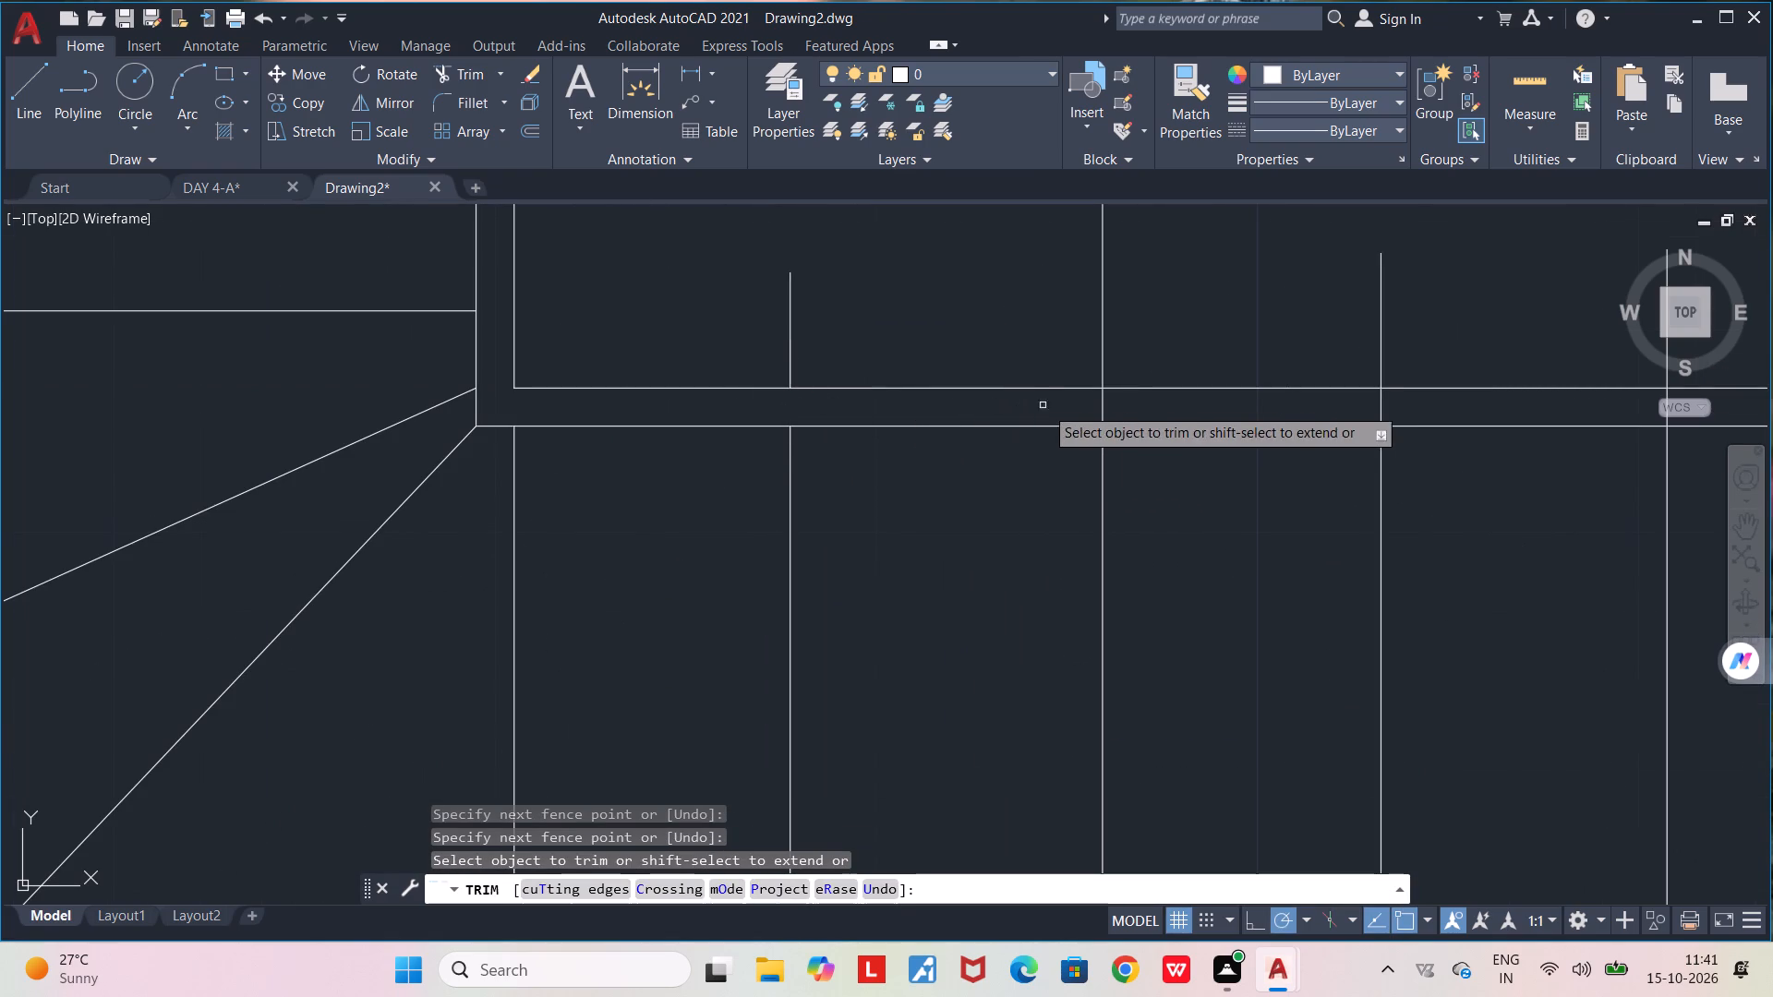
left_click_drag(1083, 409, 1114, 406)
middle_click_drag(1094, 402, 959, 422)
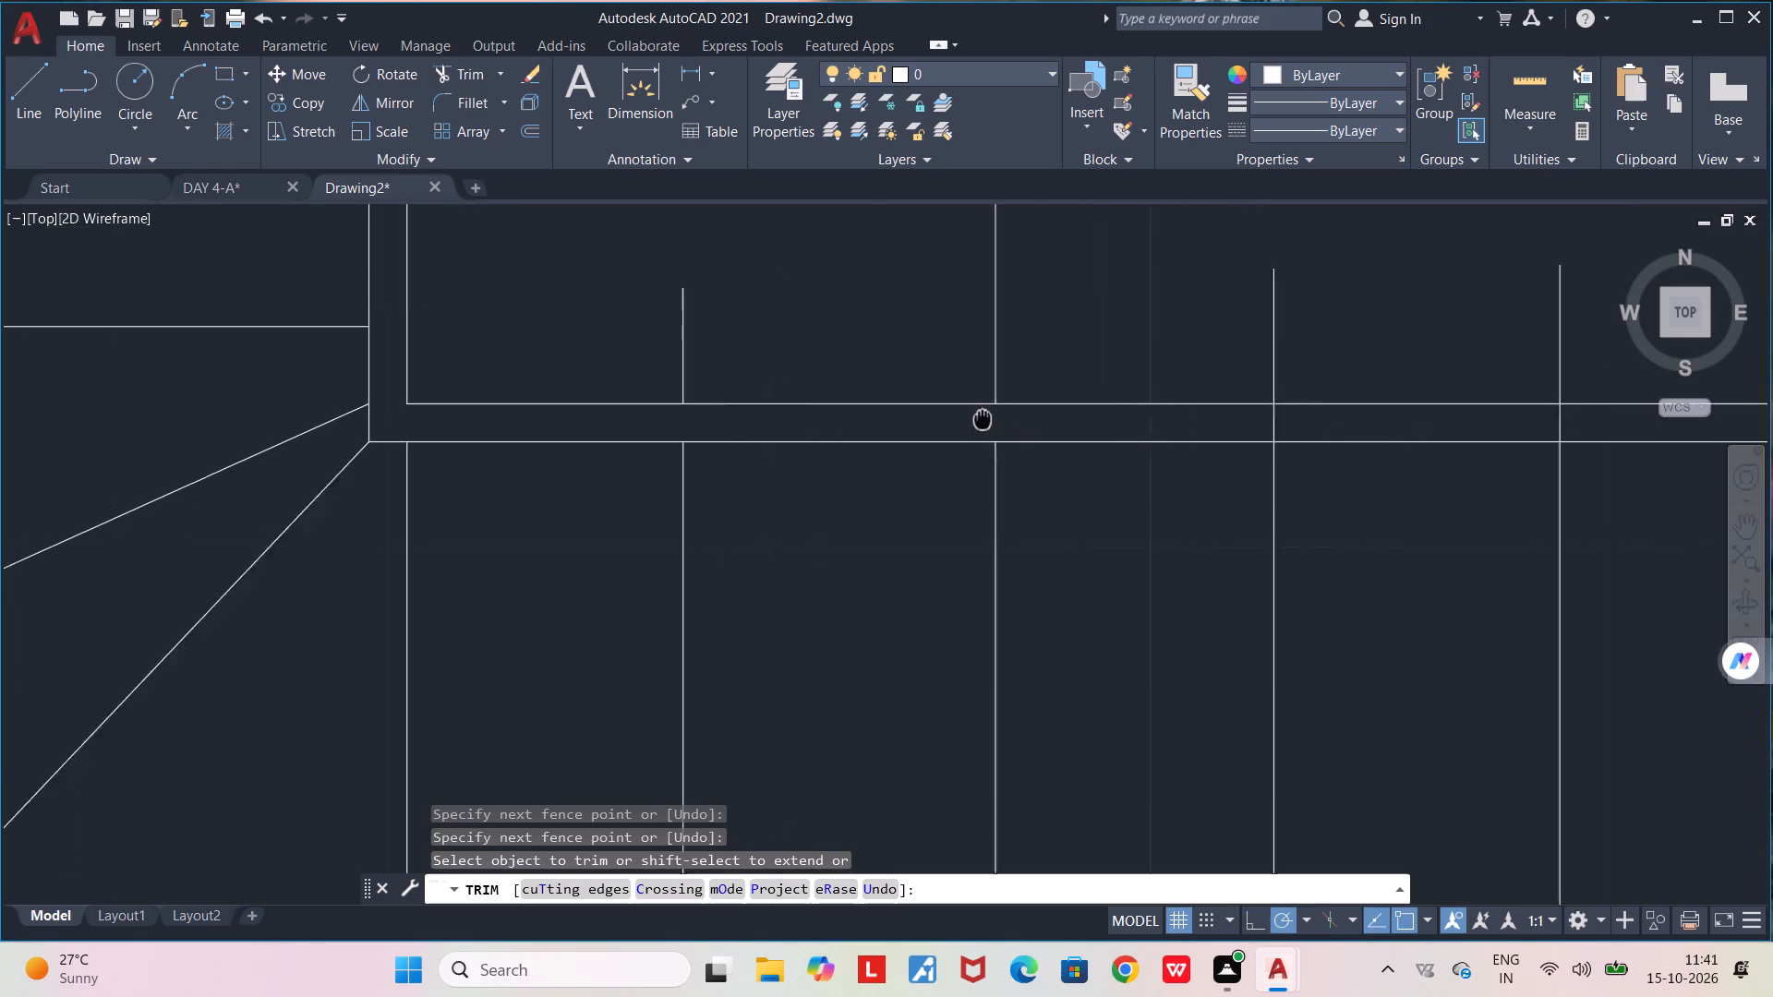
middle_click_drag(959, 422, 605, 486)
left_click_drag(896, 490, 881, 487)
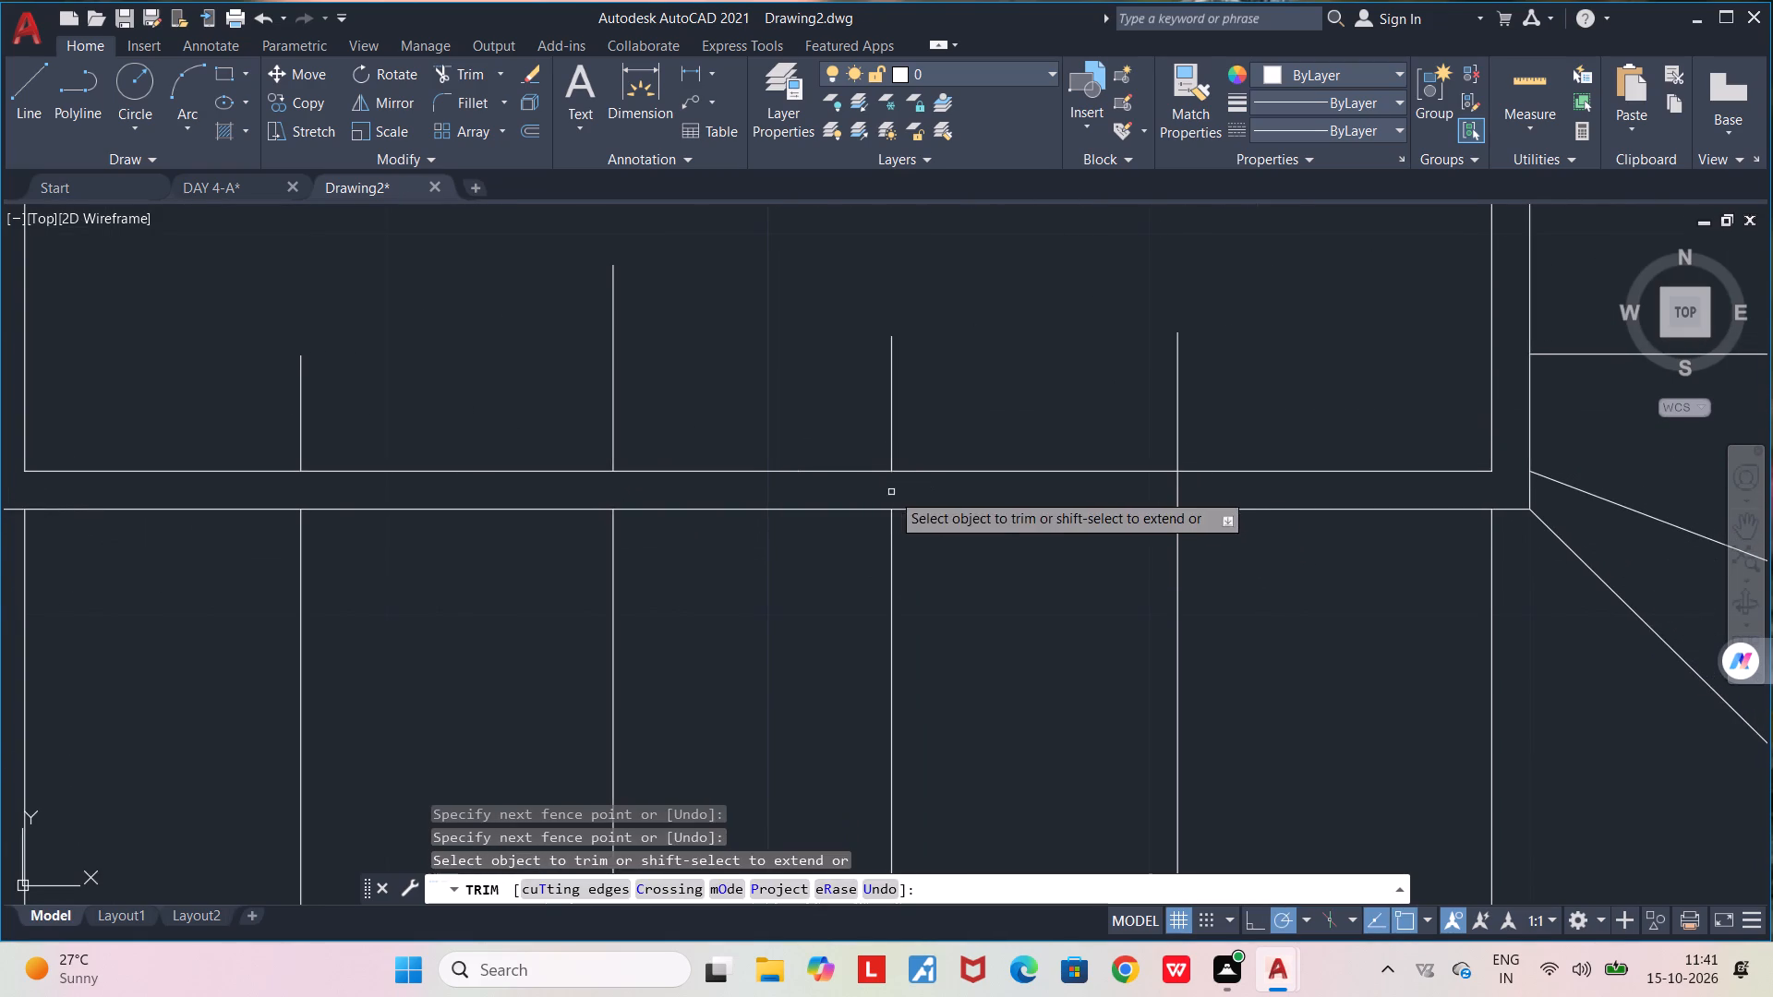
scroll(891, 492, "down", 2)
scroll(1014, 497, "up", 3)
left_click_drag(989, 475, 971, 478)
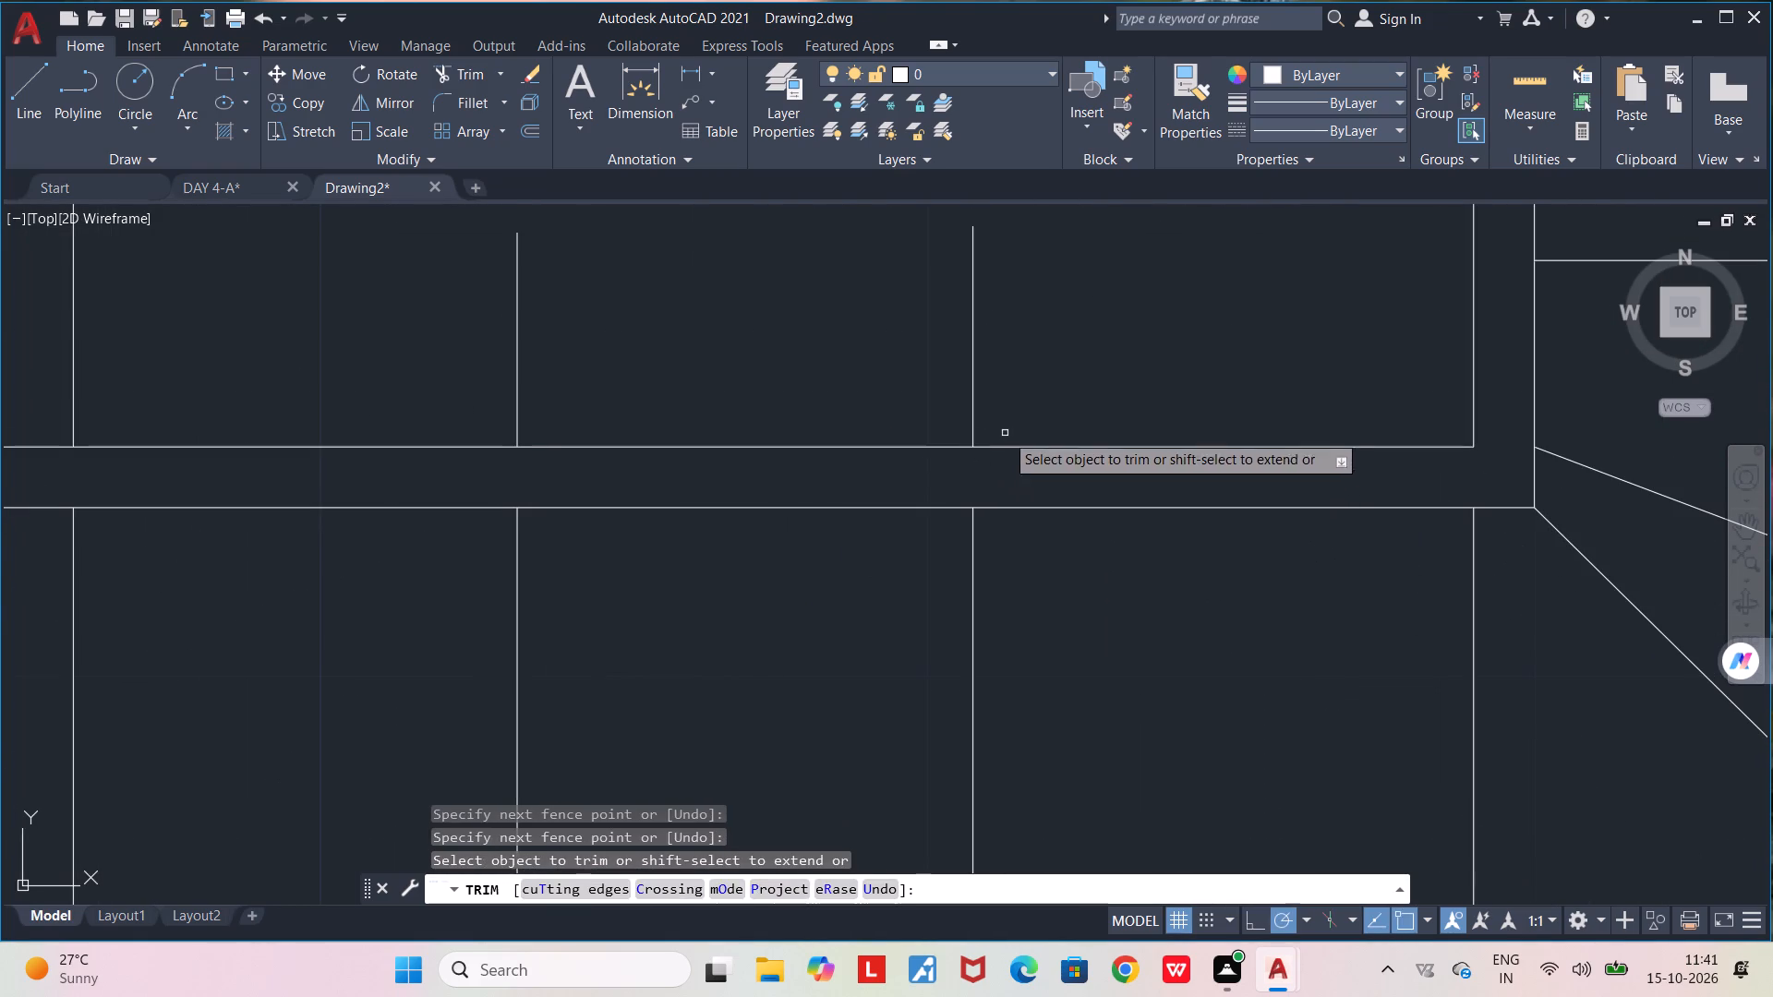
left_click_drag(1000, 378, 788, 365)
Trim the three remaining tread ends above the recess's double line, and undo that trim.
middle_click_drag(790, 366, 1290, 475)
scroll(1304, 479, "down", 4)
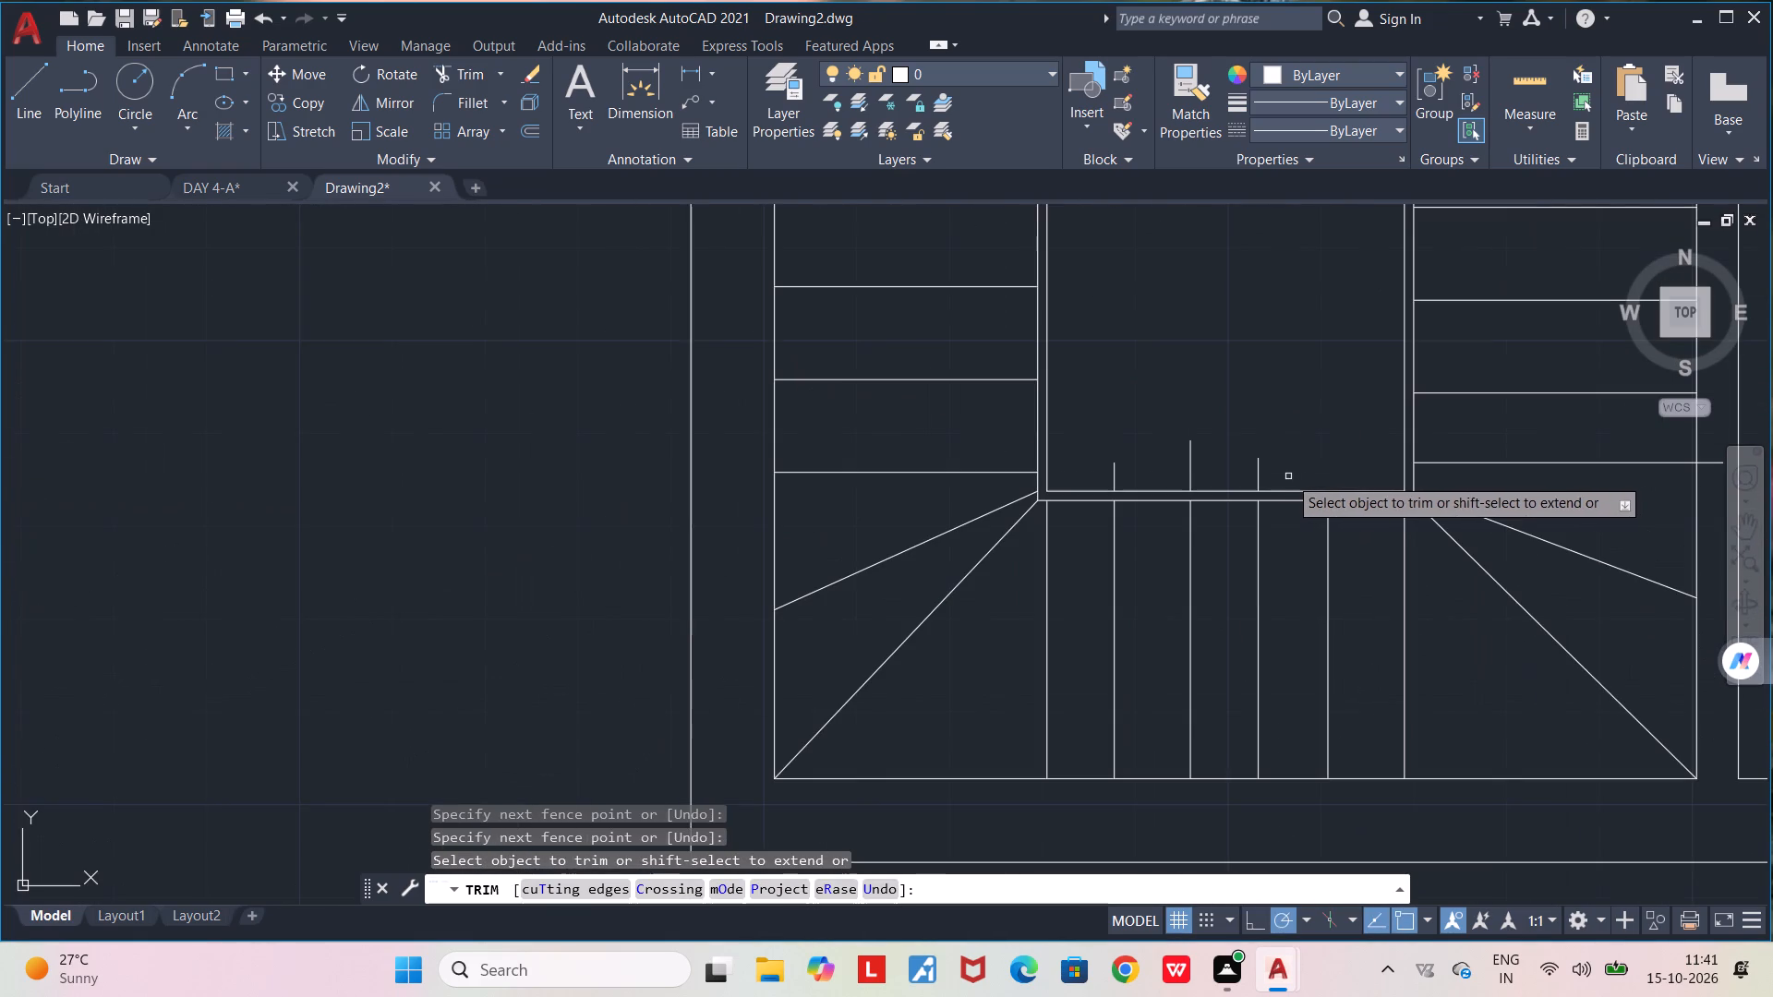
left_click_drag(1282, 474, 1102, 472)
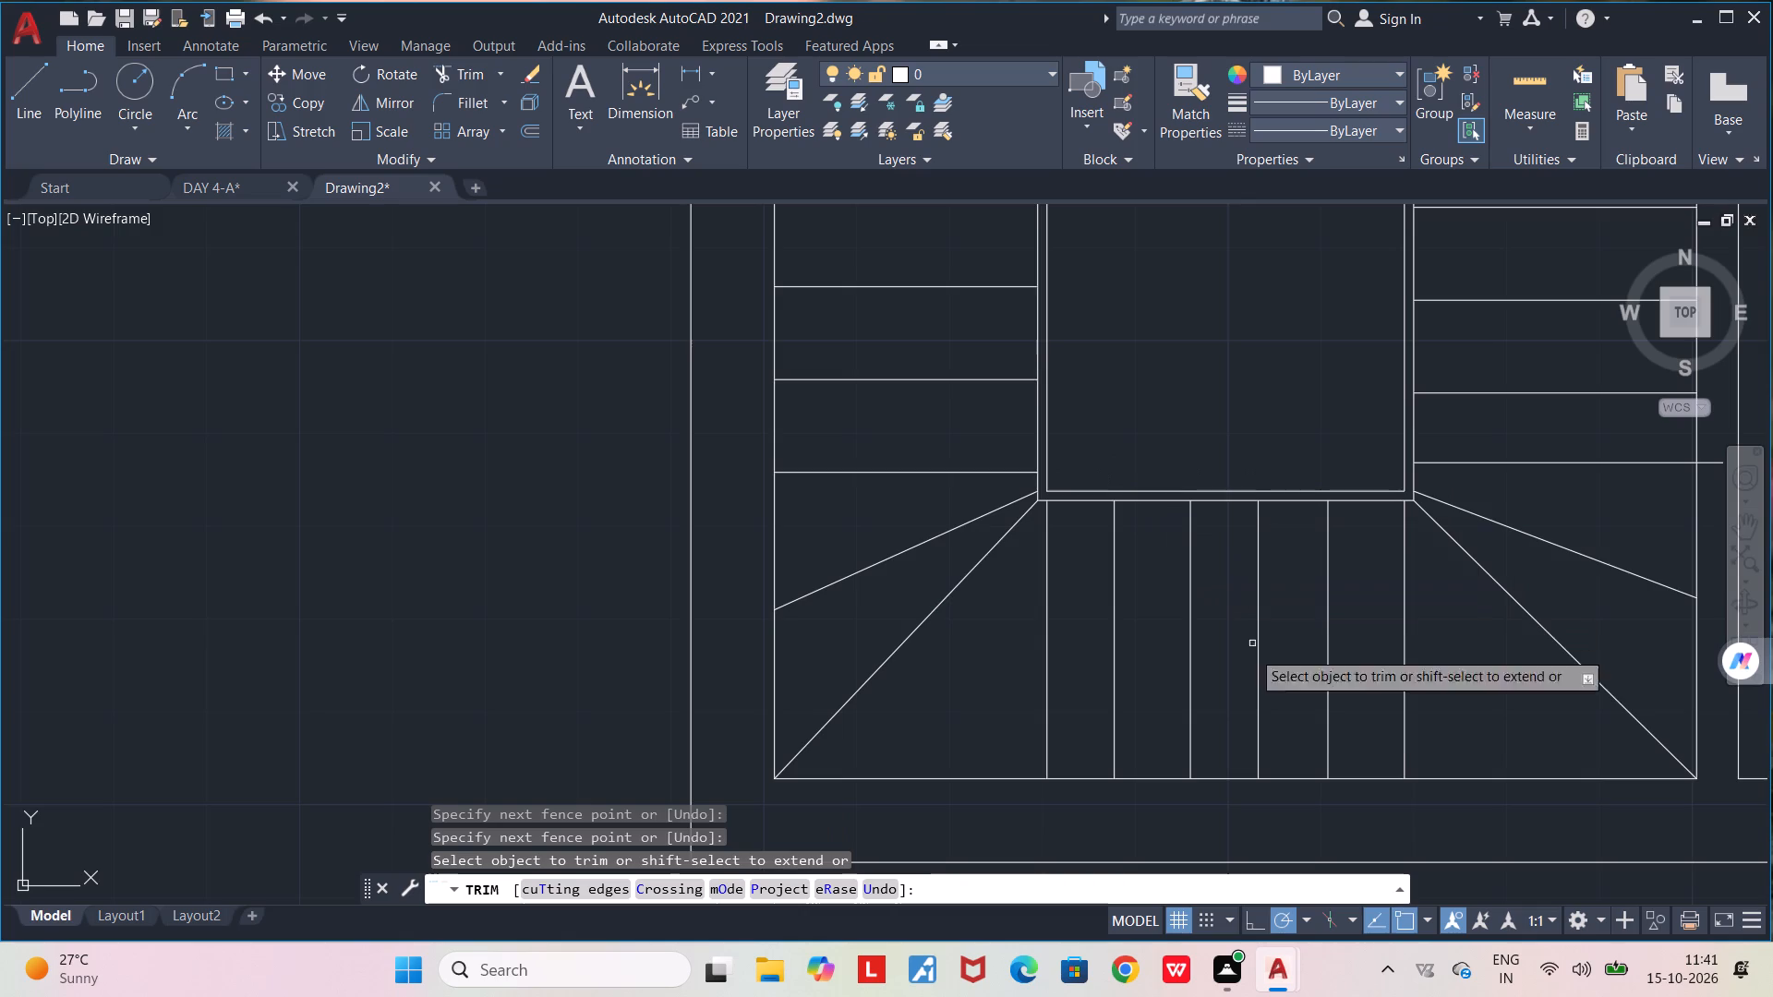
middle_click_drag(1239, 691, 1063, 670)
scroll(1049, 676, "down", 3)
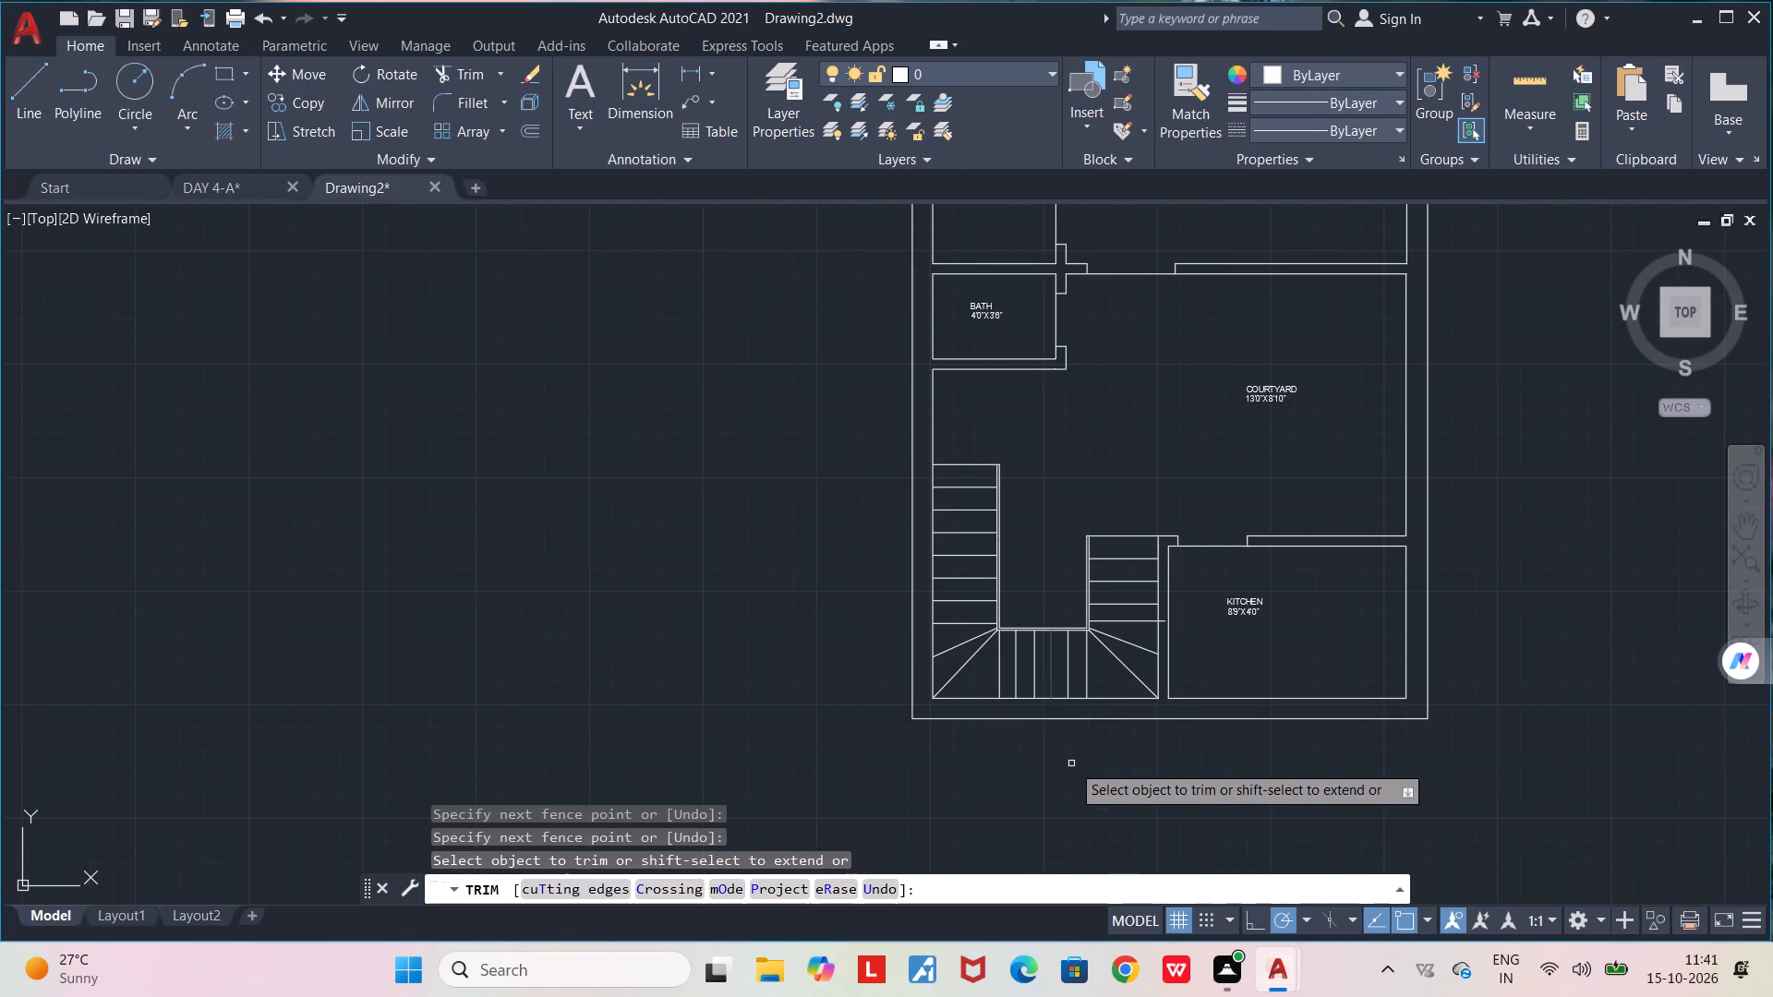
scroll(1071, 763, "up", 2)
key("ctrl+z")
Trim off the three remaining tread line ends that stand above the recess's double line.
scroll(1071, 763, "down", 2)
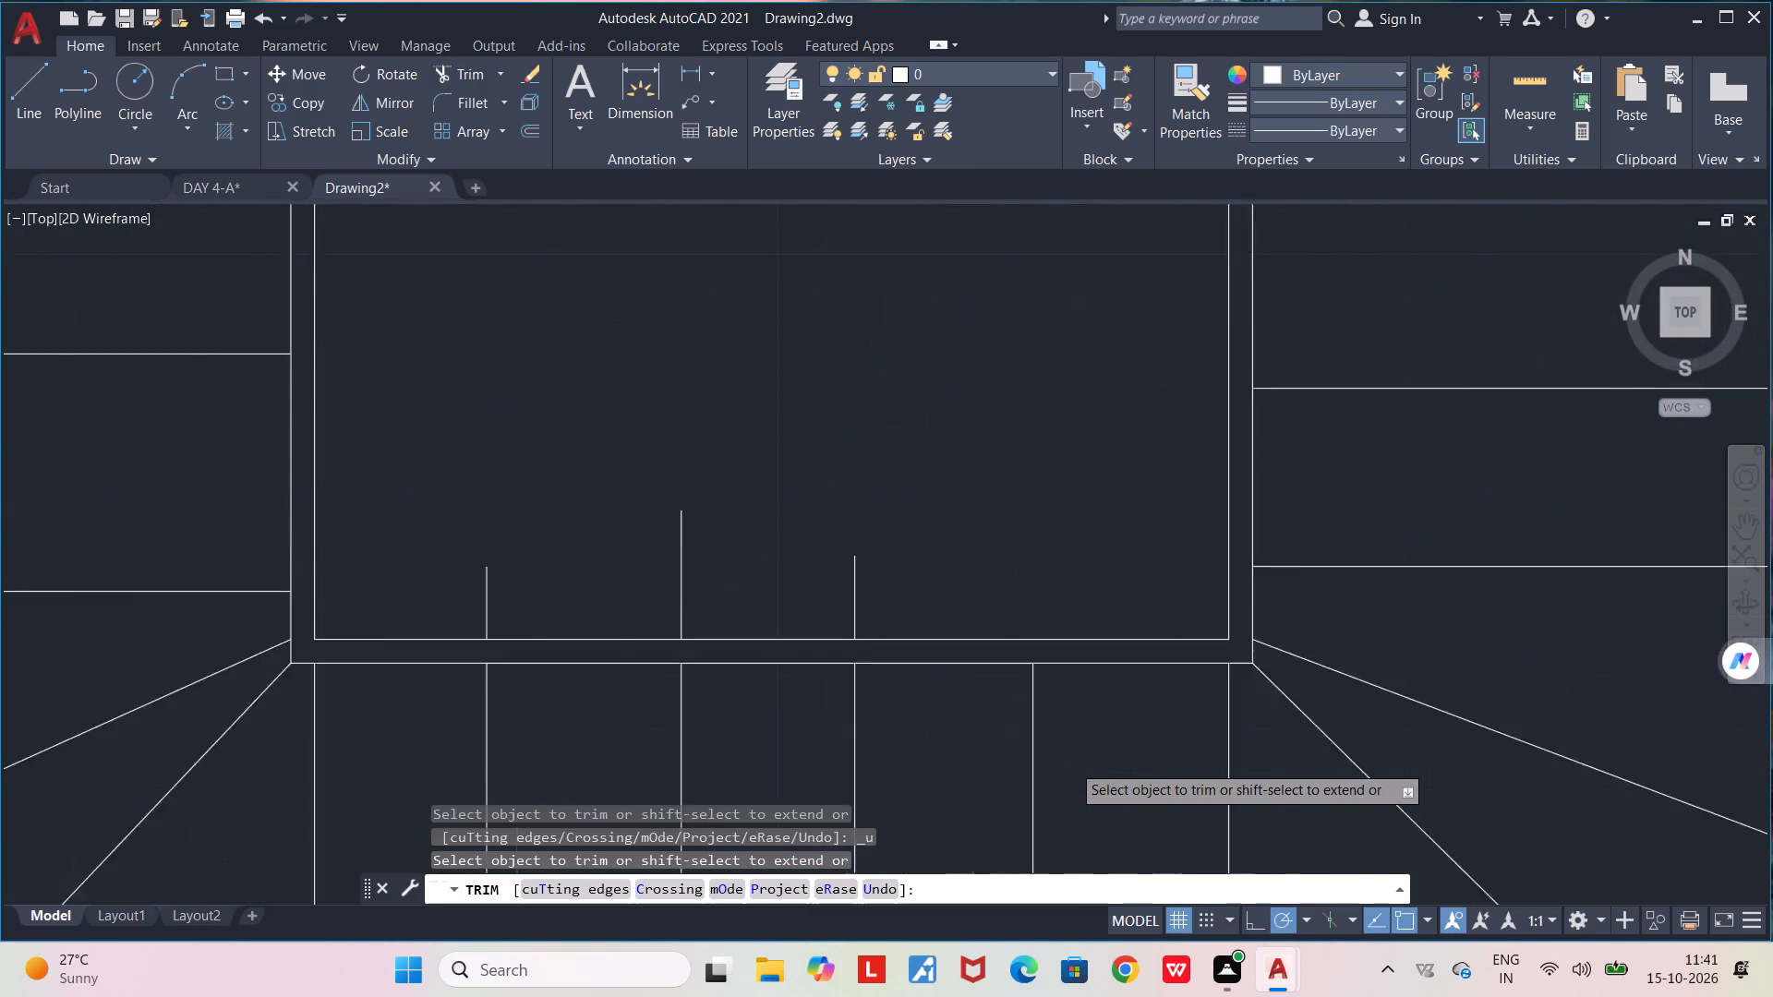
scroll(1071, 763, "down", 2)
scroll(942, 623, "up", 3)
middle_click_drag(897, 671, 959, 290)
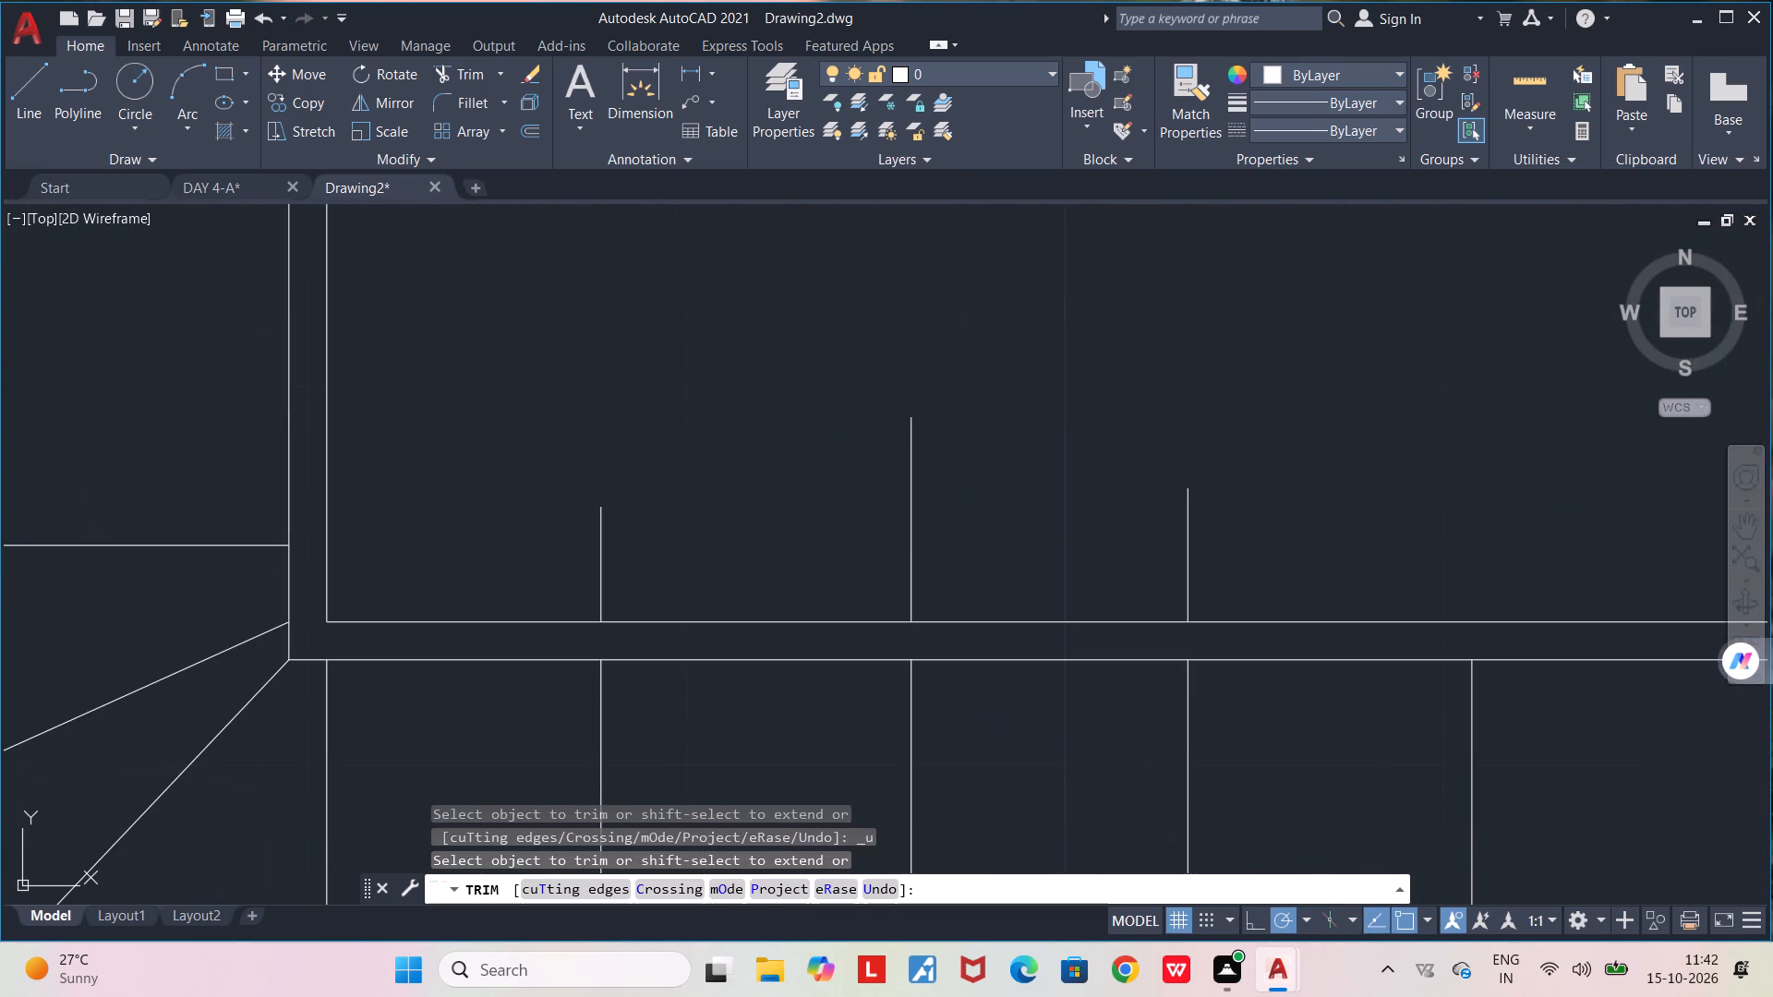
left_click_drag(523, 559, 1217, 548)
scroll(1217, 548, "down", 6)
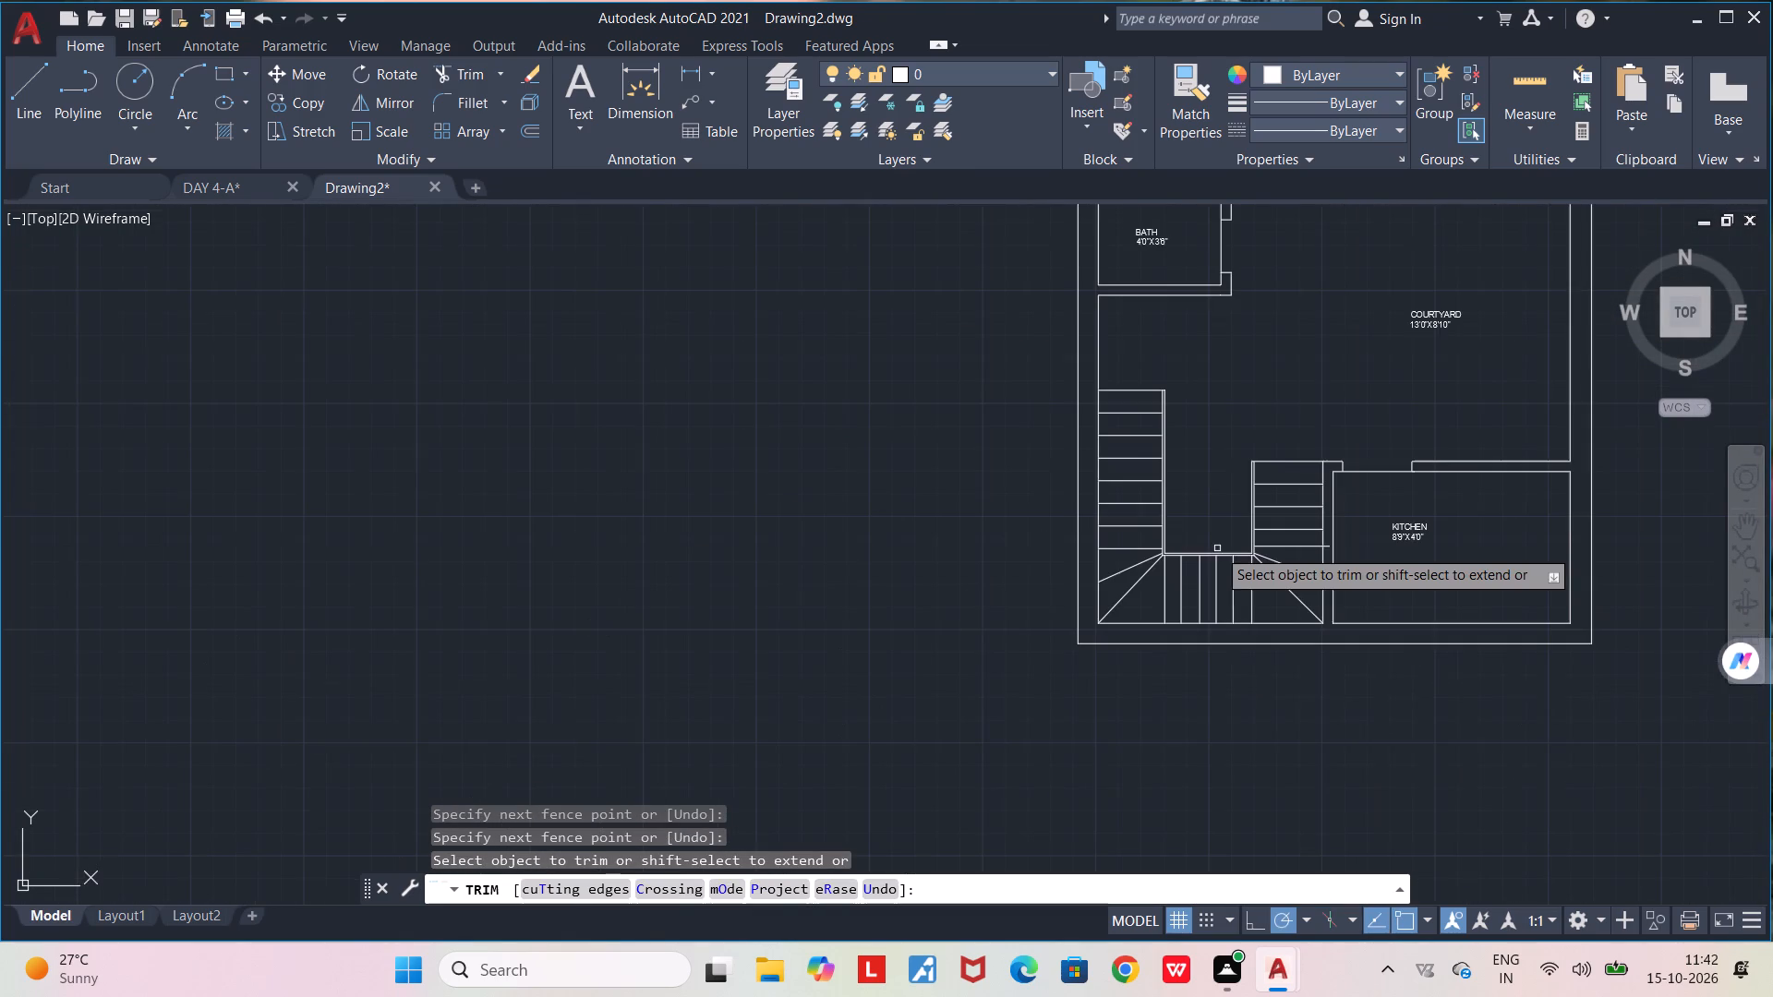
key("space")
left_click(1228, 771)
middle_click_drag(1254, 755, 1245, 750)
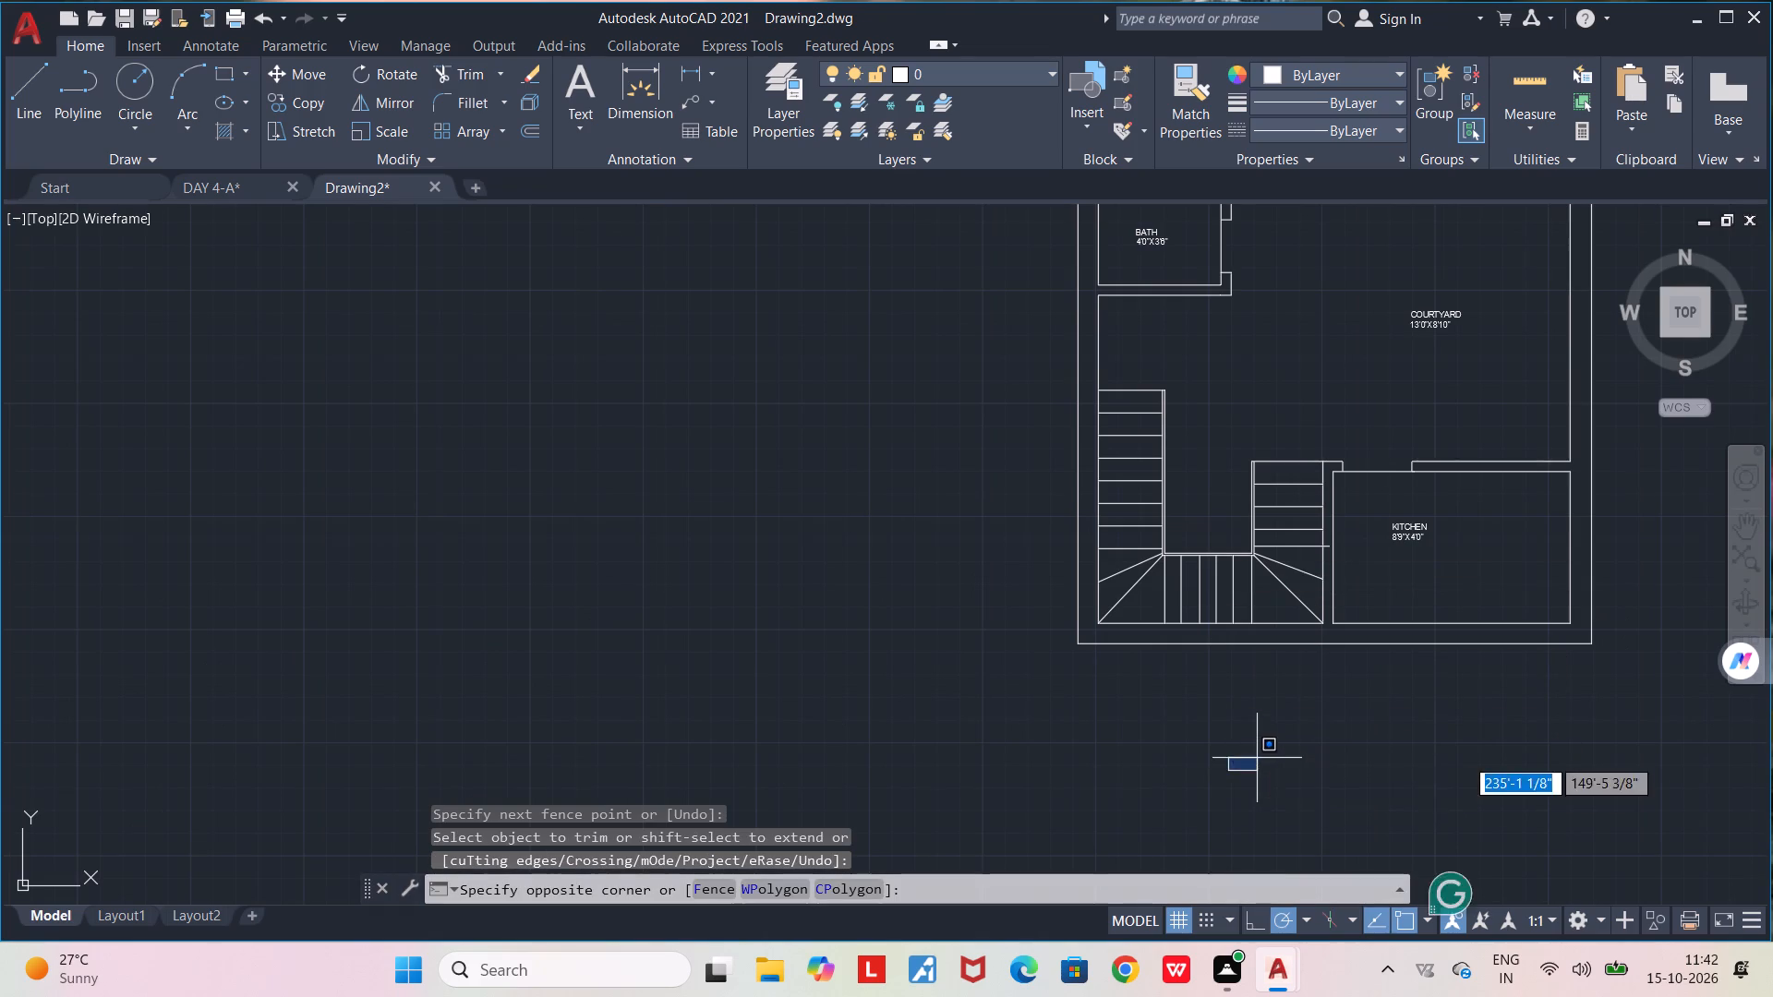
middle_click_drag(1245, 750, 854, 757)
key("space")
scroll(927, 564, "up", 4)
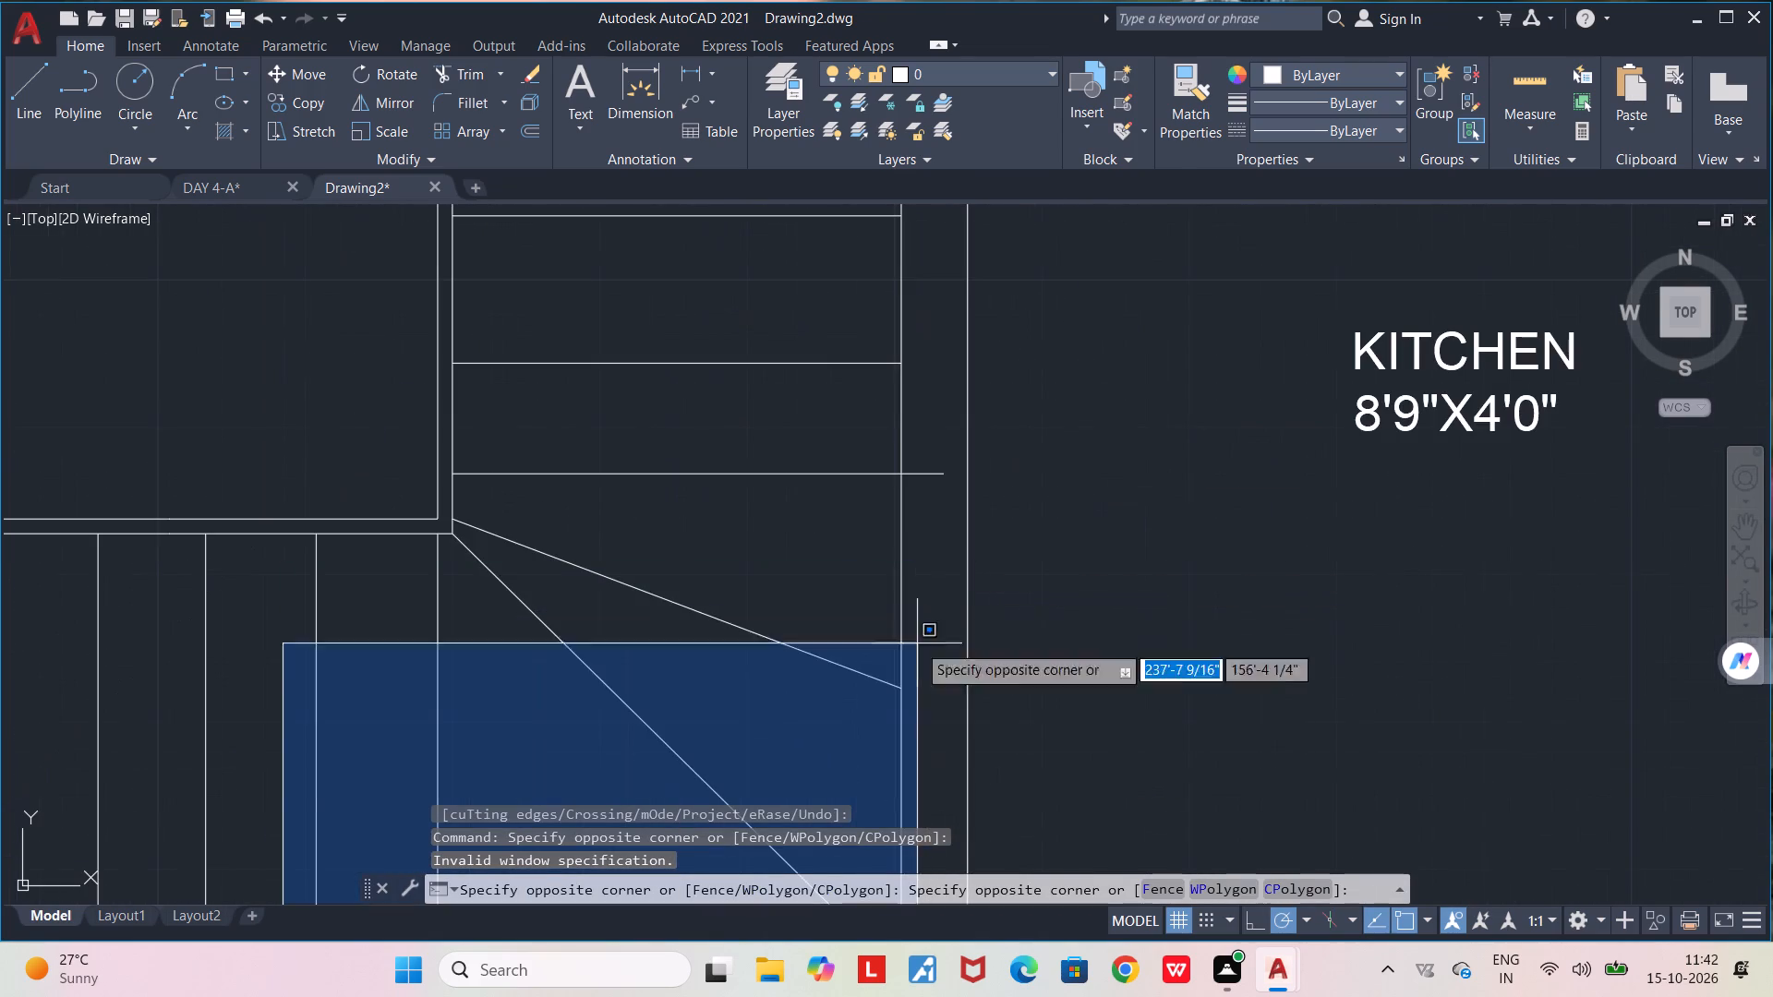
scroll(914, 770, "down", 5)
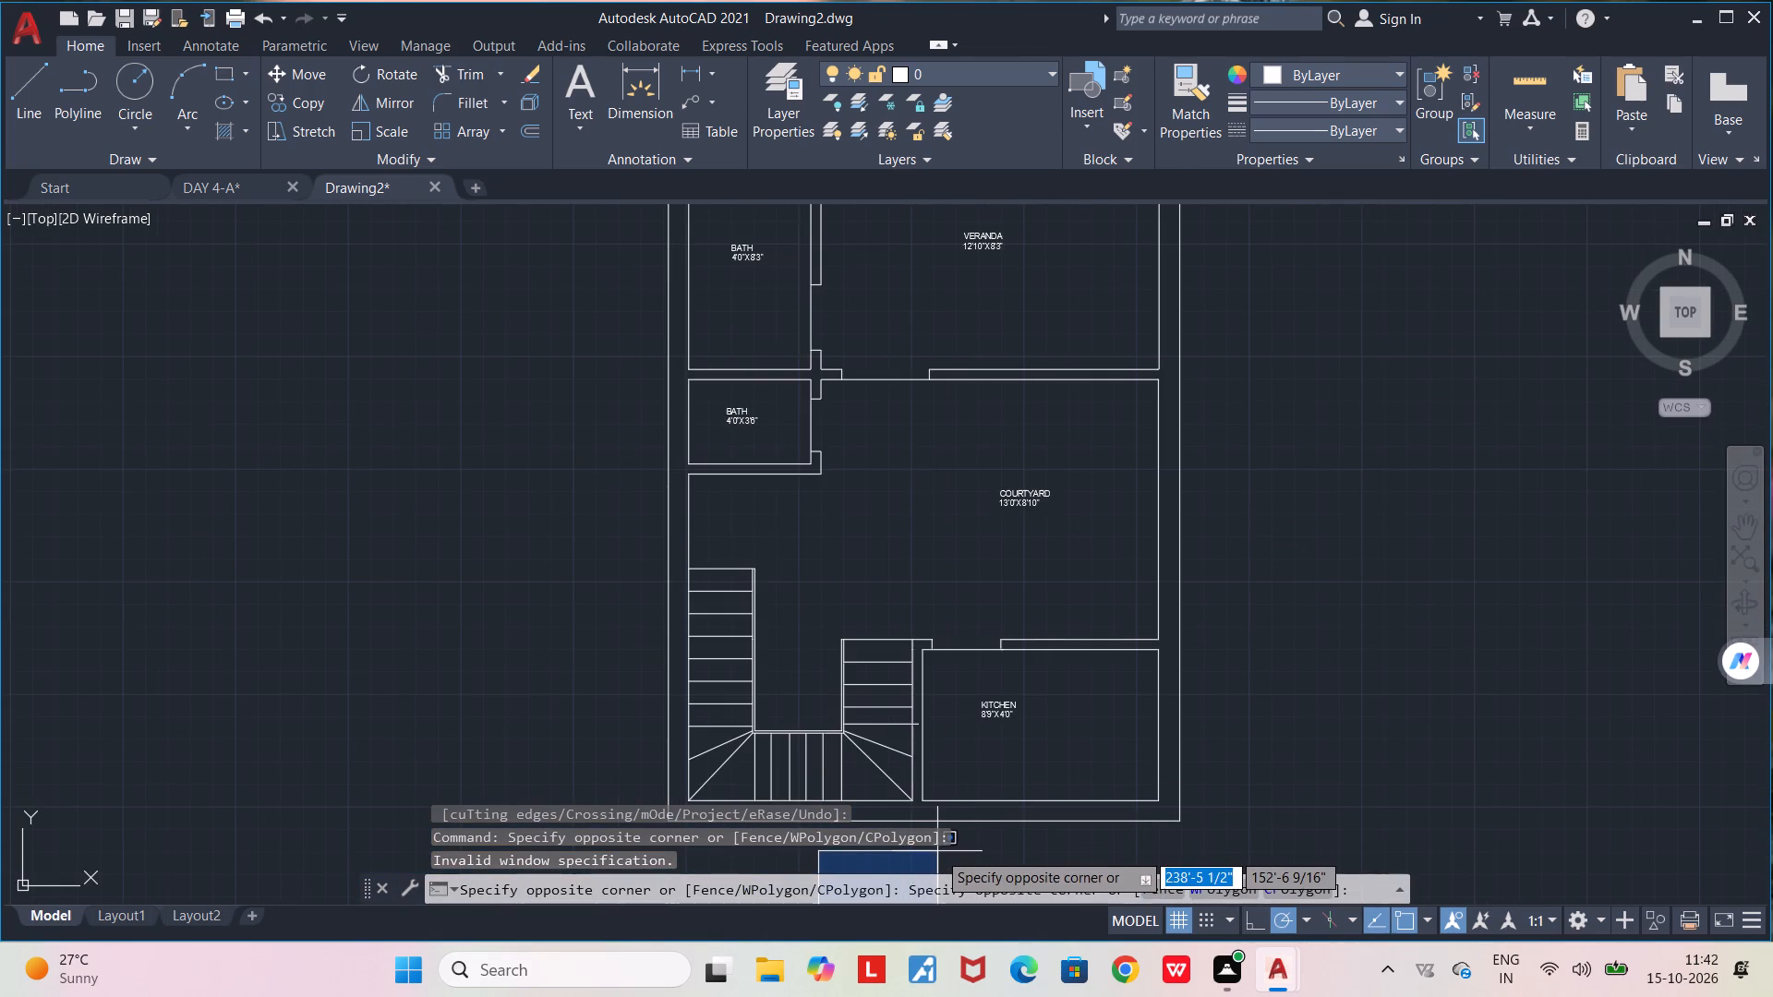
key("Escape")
Trim the end of the kitchen-side flight's lowest horizontal tread that overshoots the flight's outer line.
scroll(912, 738, "up", 3)
type("TR")
key("Return")
scroll(913, 727, "up", 3)
left_click_drag(968, 574, 971, 628)
scroll(971, 628, "down", 5)
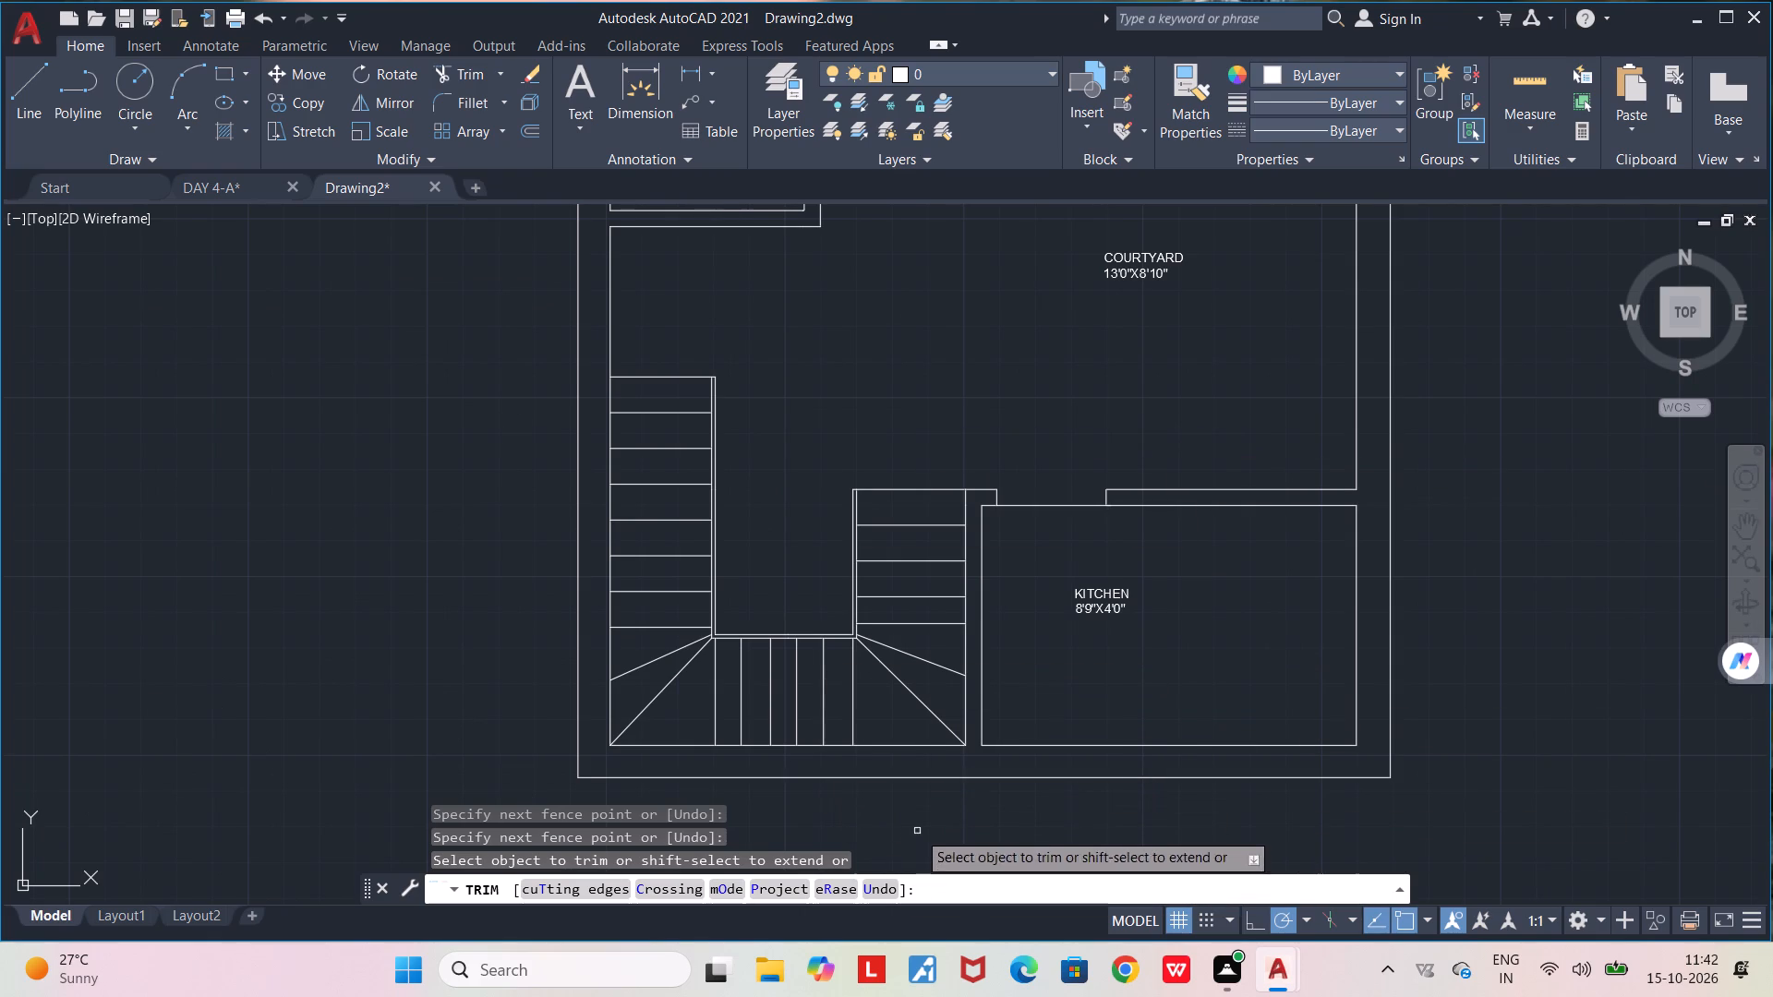
middle_click_drag(918, 826, 1037, 703)
key("space")
Draw a short vertical line near the stair's outer bottom corner, from the bottom wall's inner face down past its outer face.
scroll(782, 694, "up", 2)
middle_click_drag(793, 702, 807, 709)
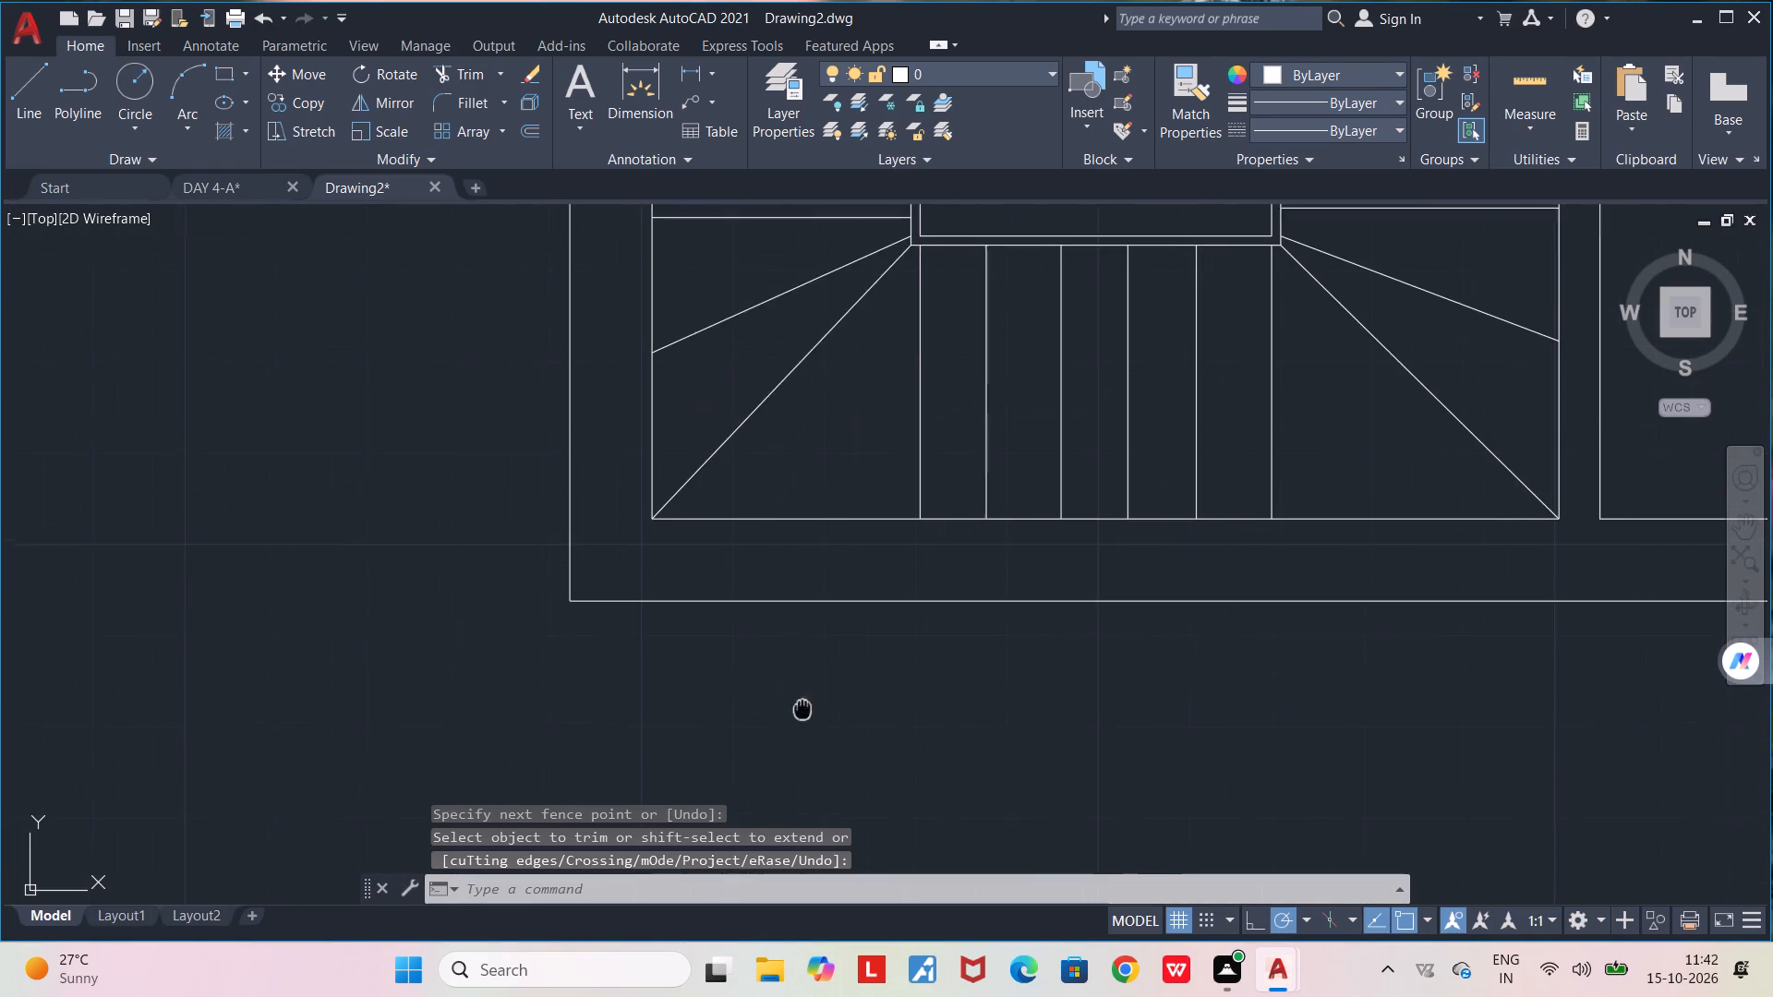
middle_click_drag(807, 709, 866, 748)
scroll(743, 577, "up", 1)
key("l")
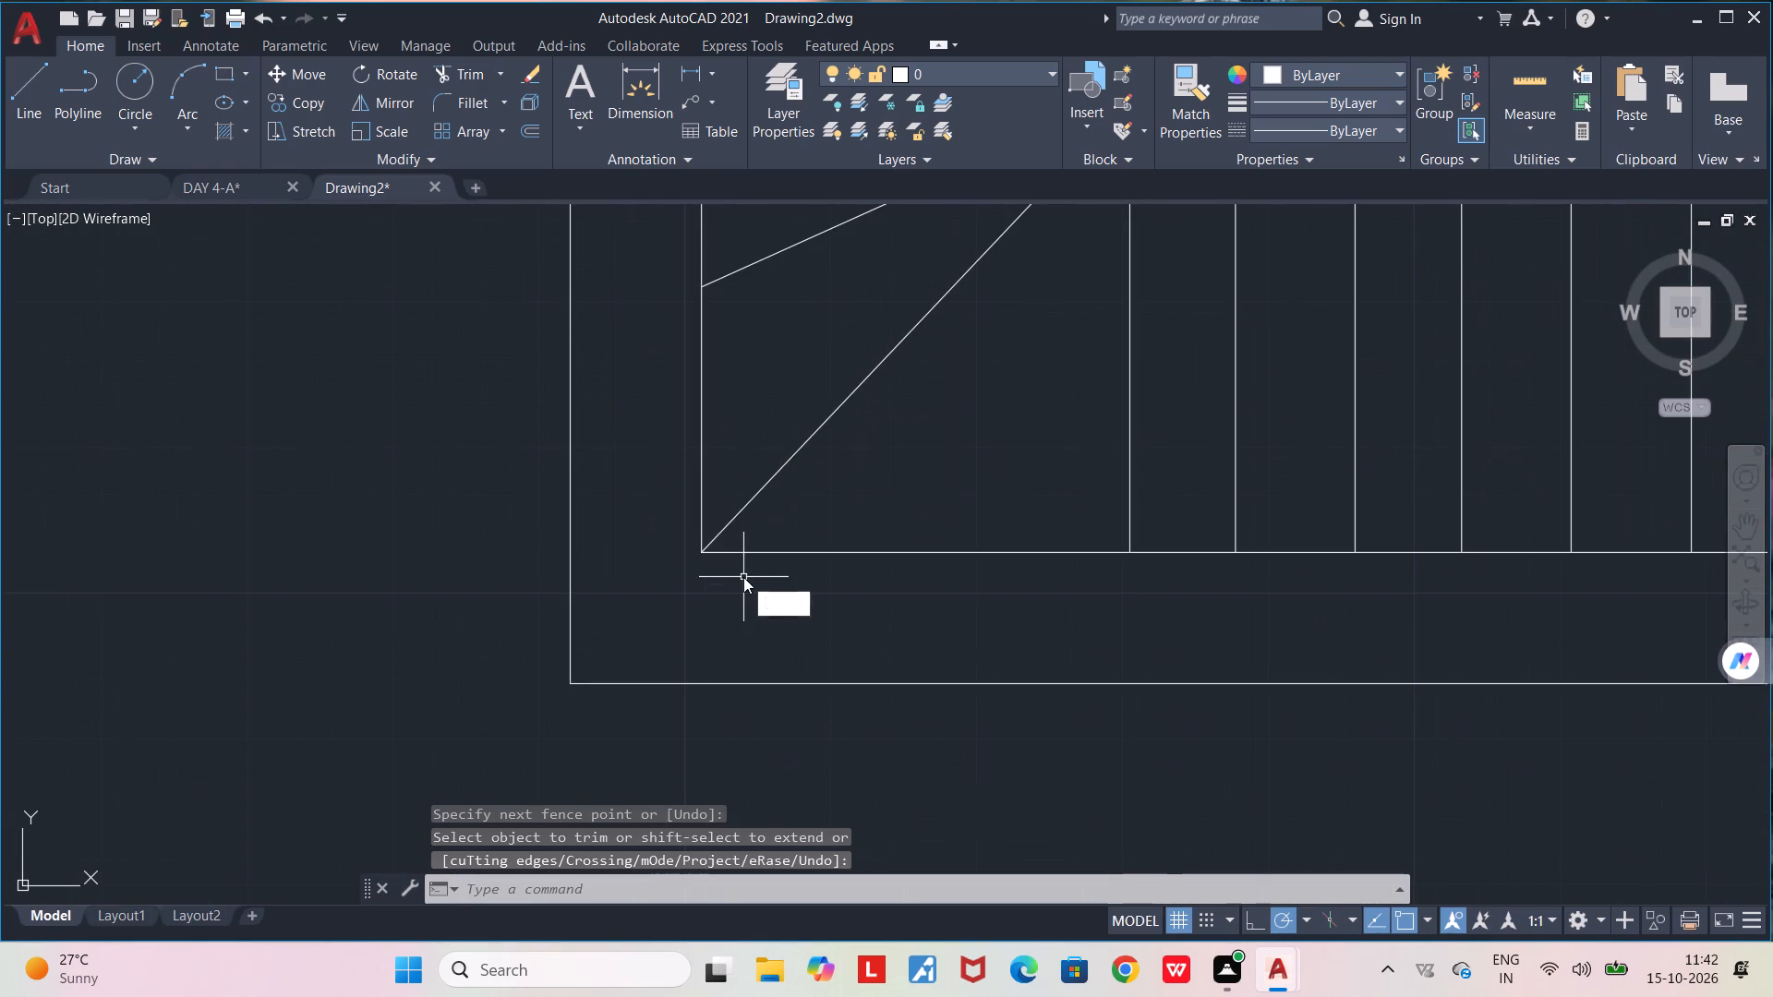
key("Return")
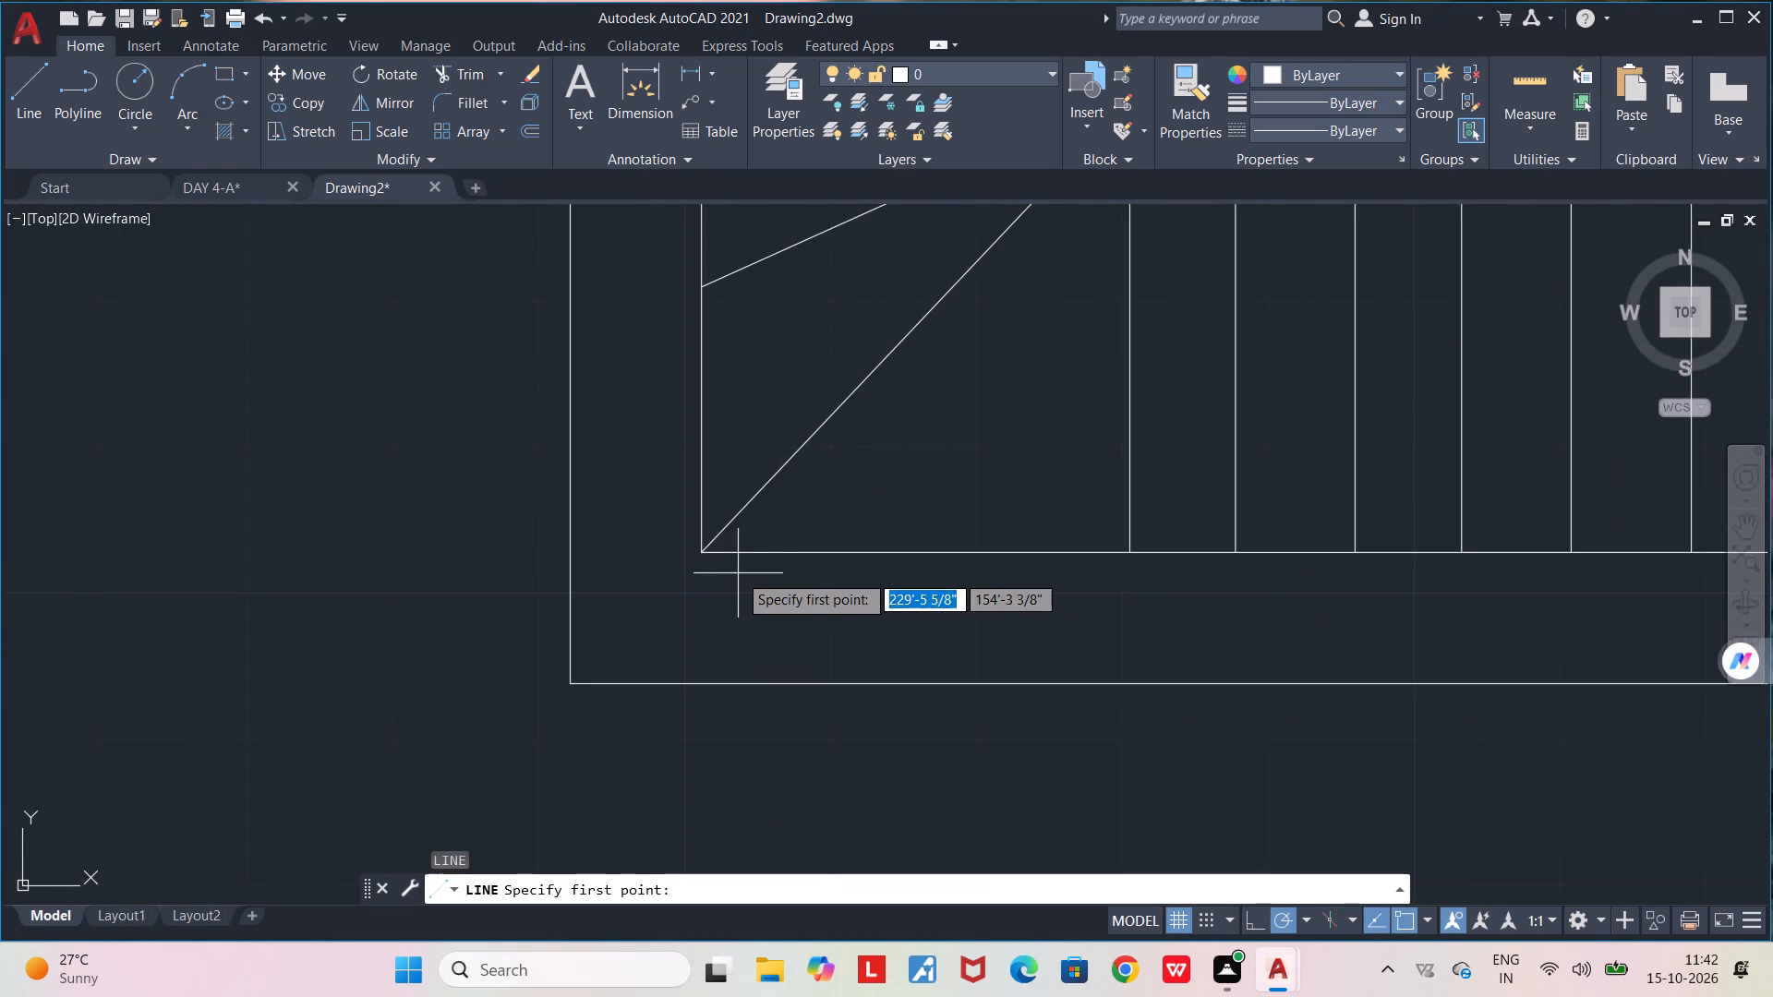
left_click(739, 556)
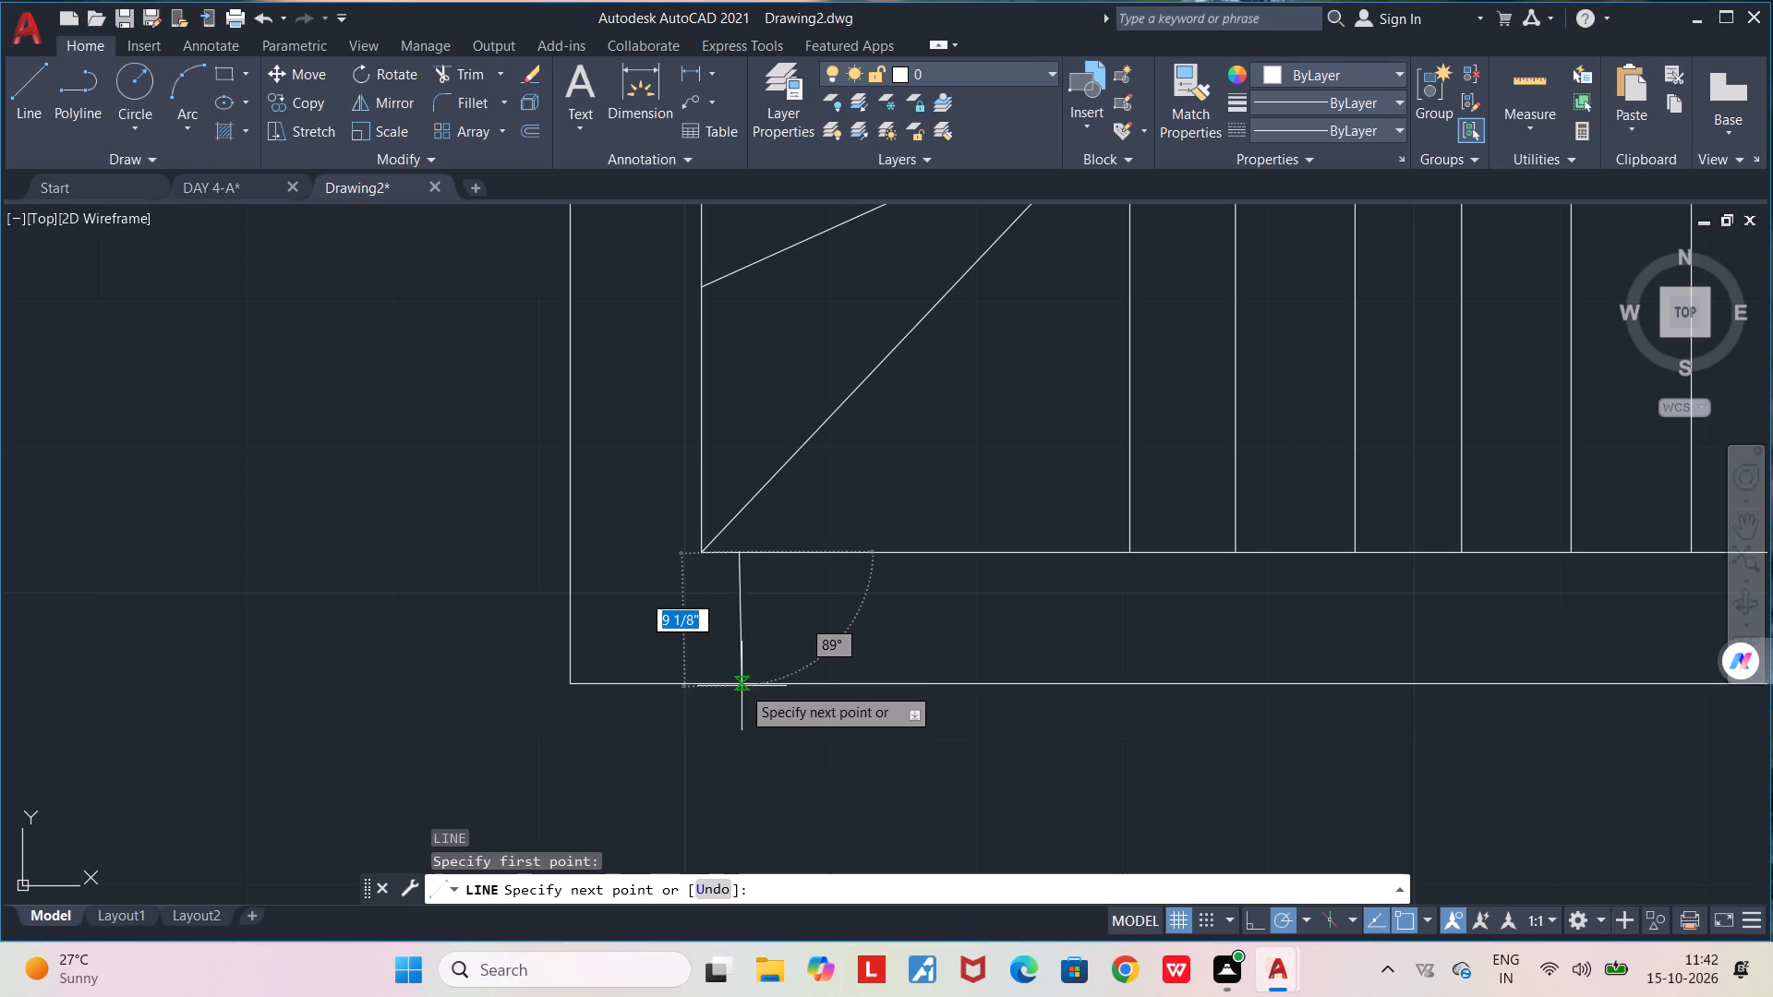
left_click(742, 737)
key("space")
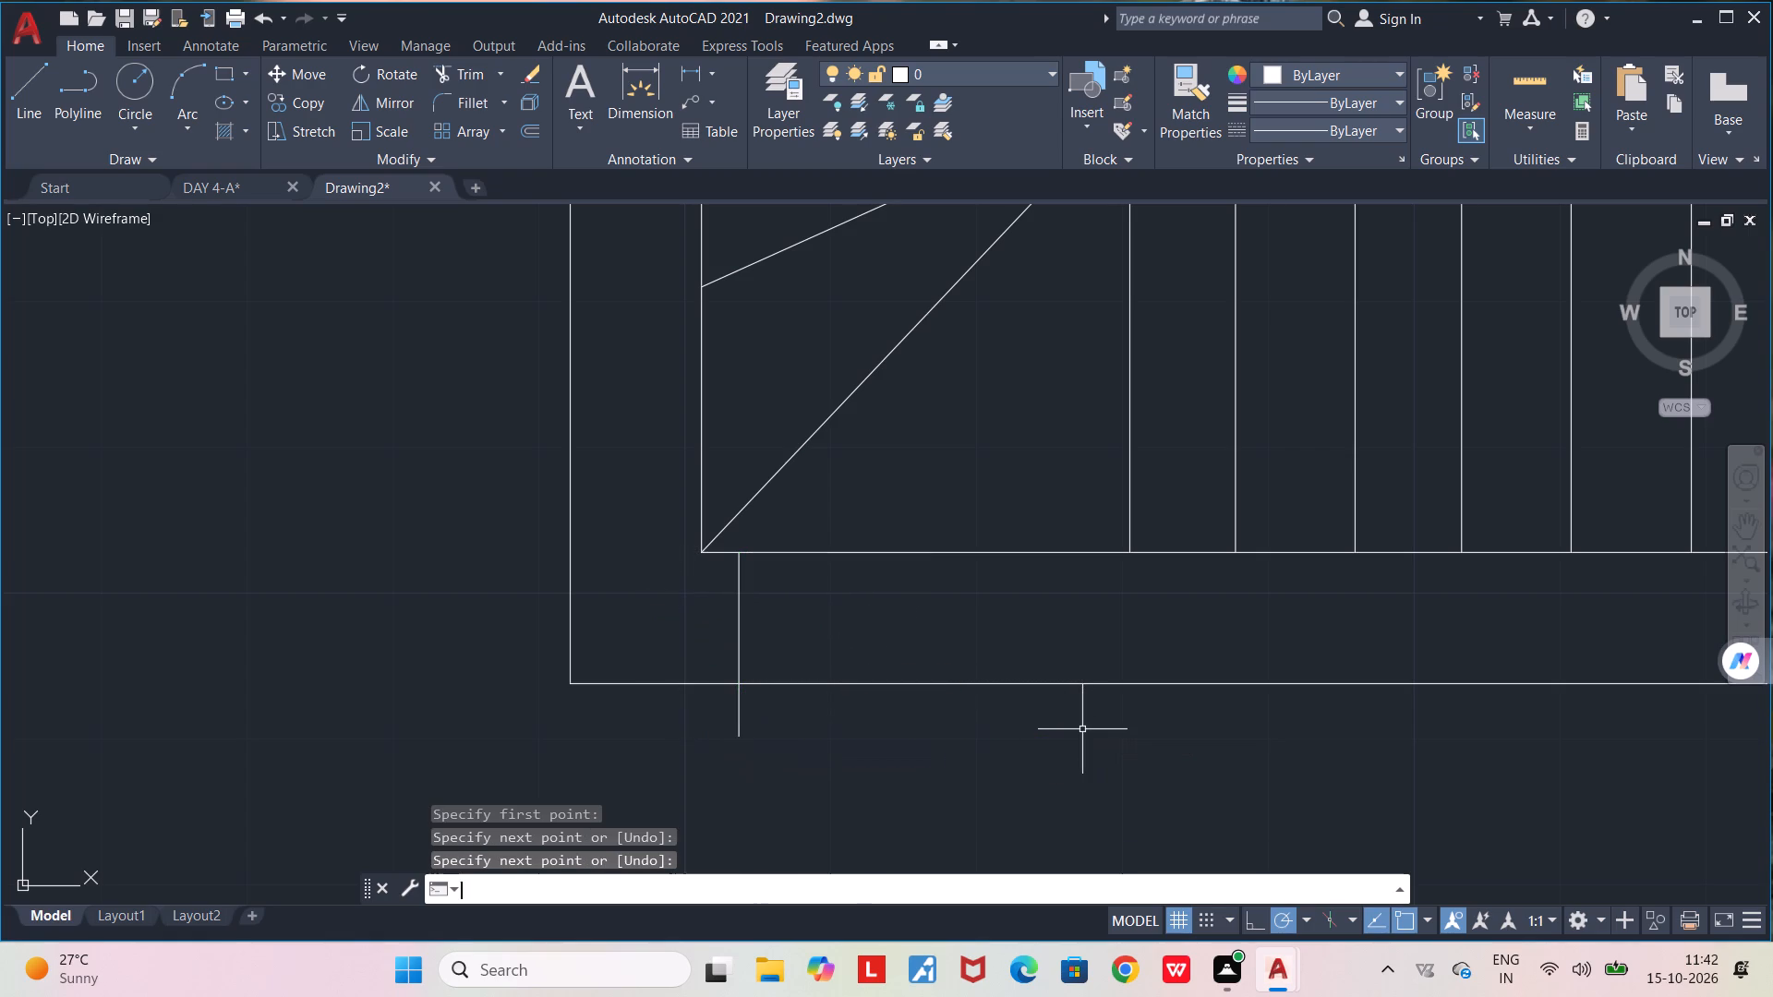
Draw a second vertical line across the bottom wall, continuing the stair line where the straight treads begin, down past the outer face.
type("L")
key("Return")
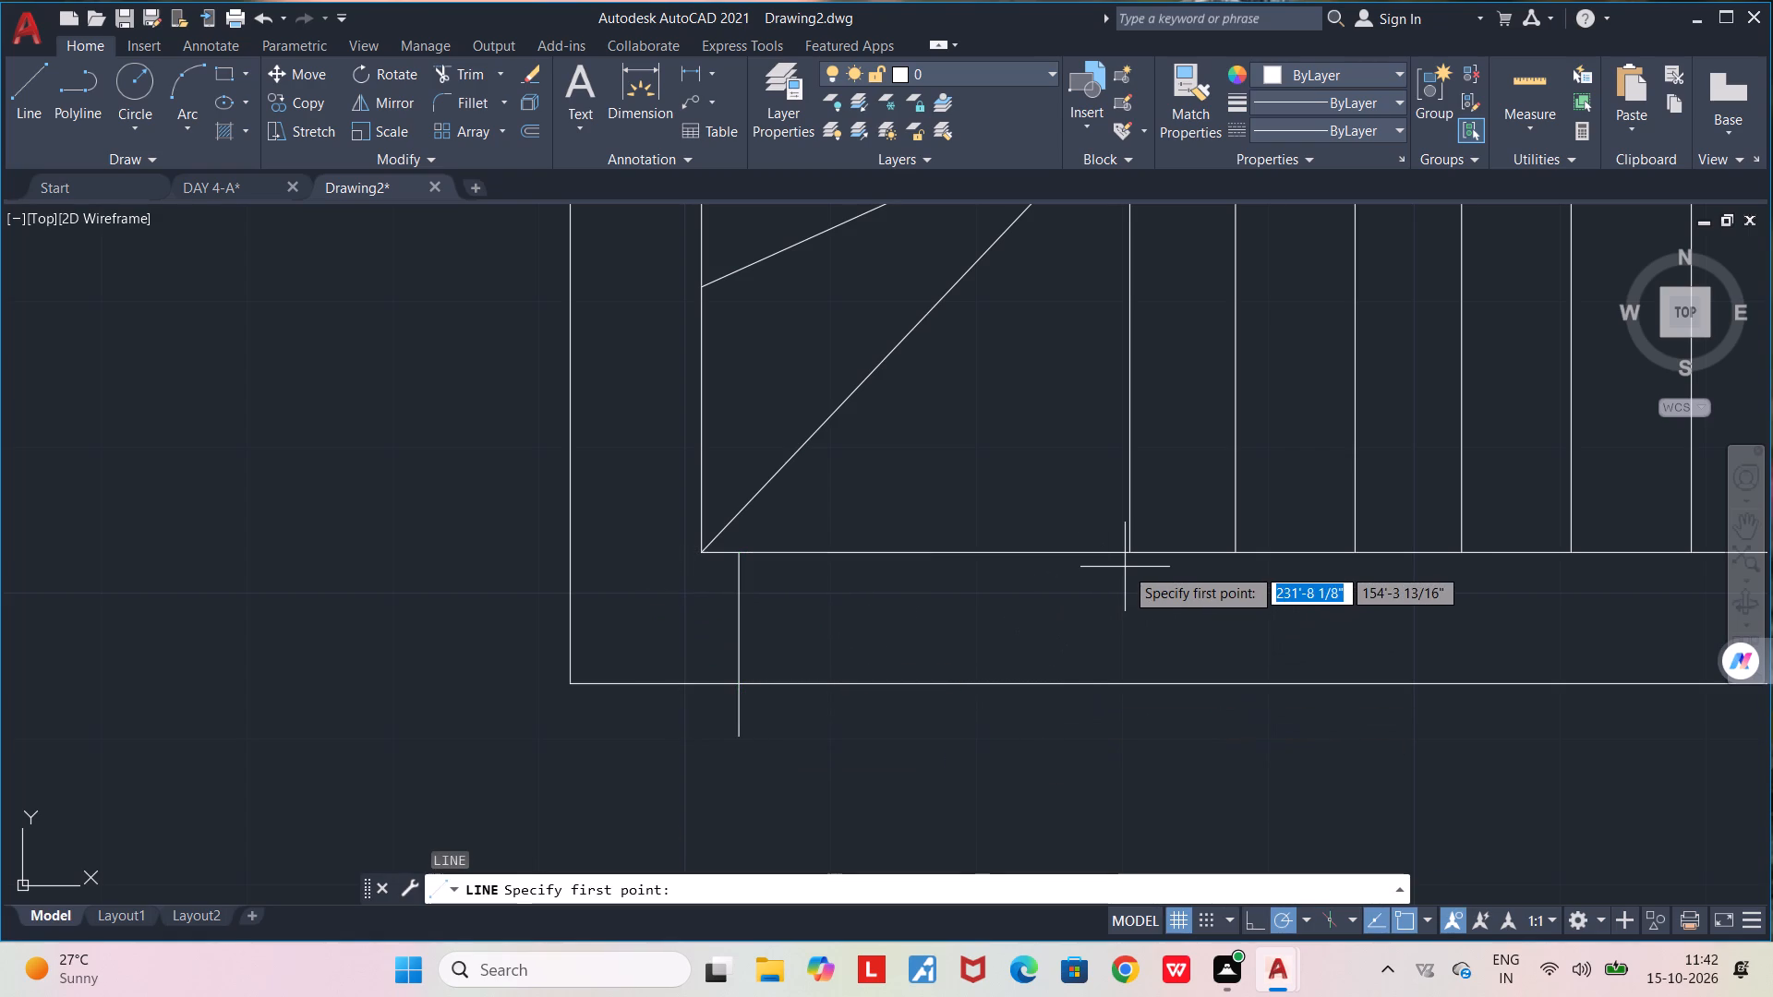
left_click(1135, 554)
left_click(1140, 719)
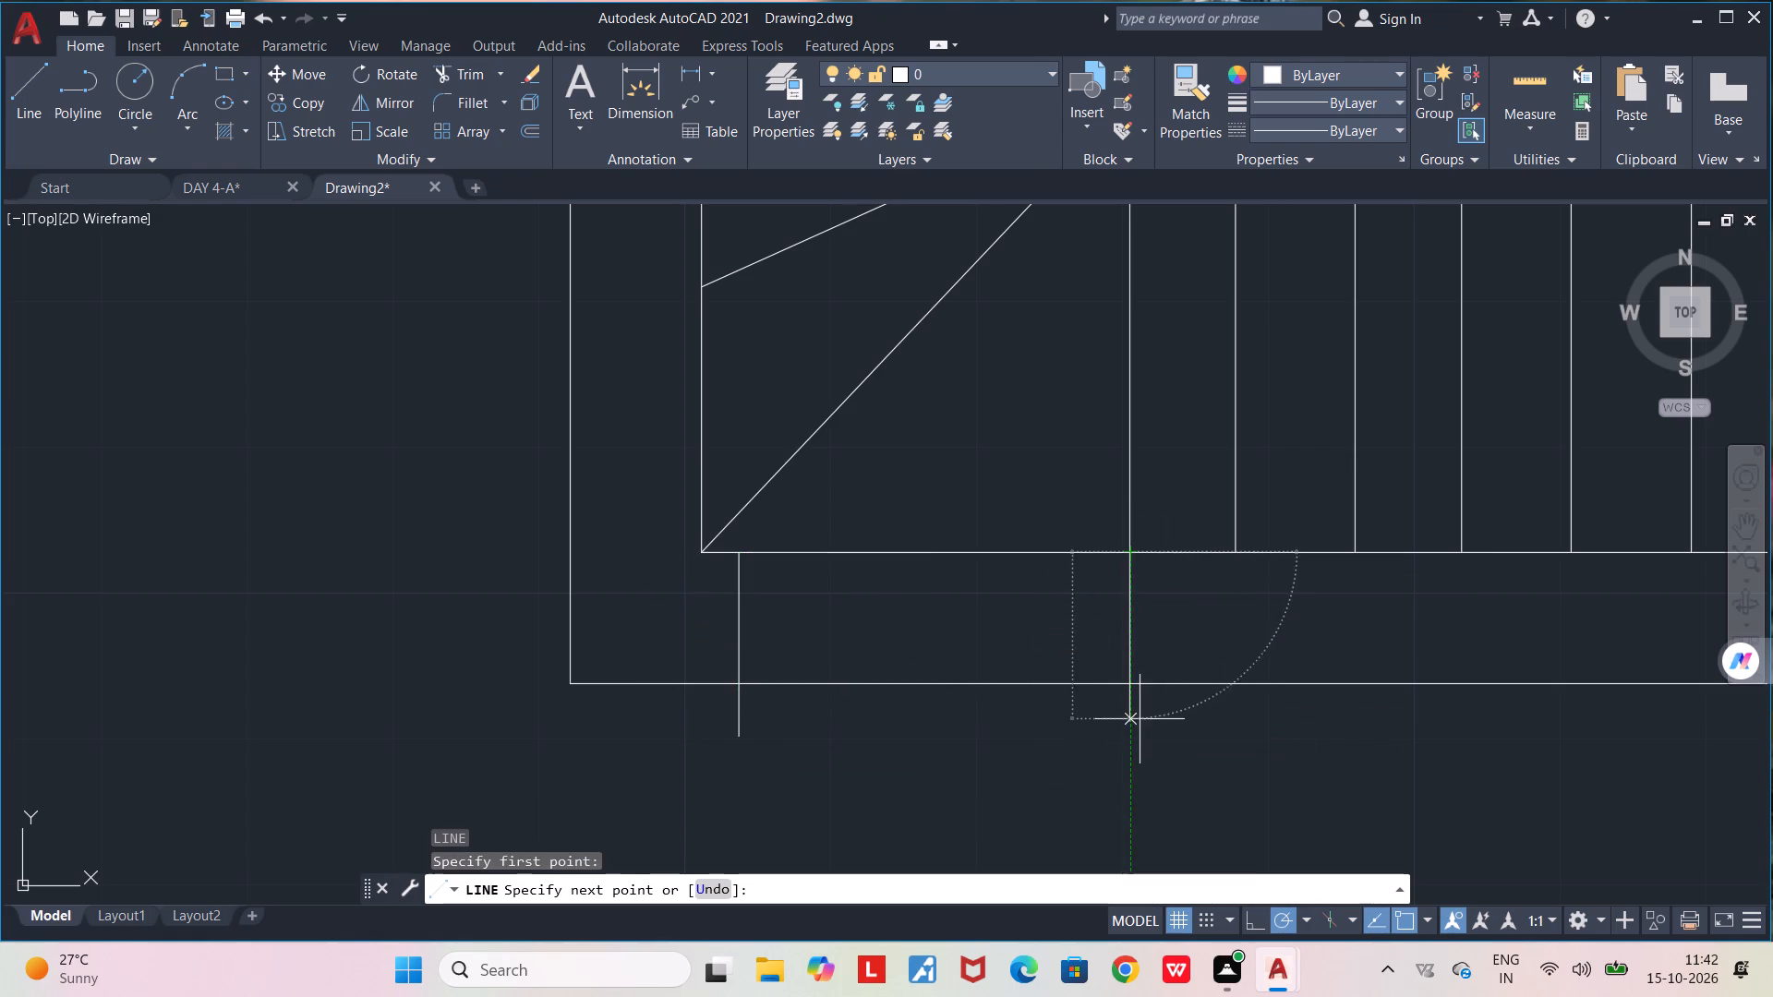
key("space")
key("BackSpace")
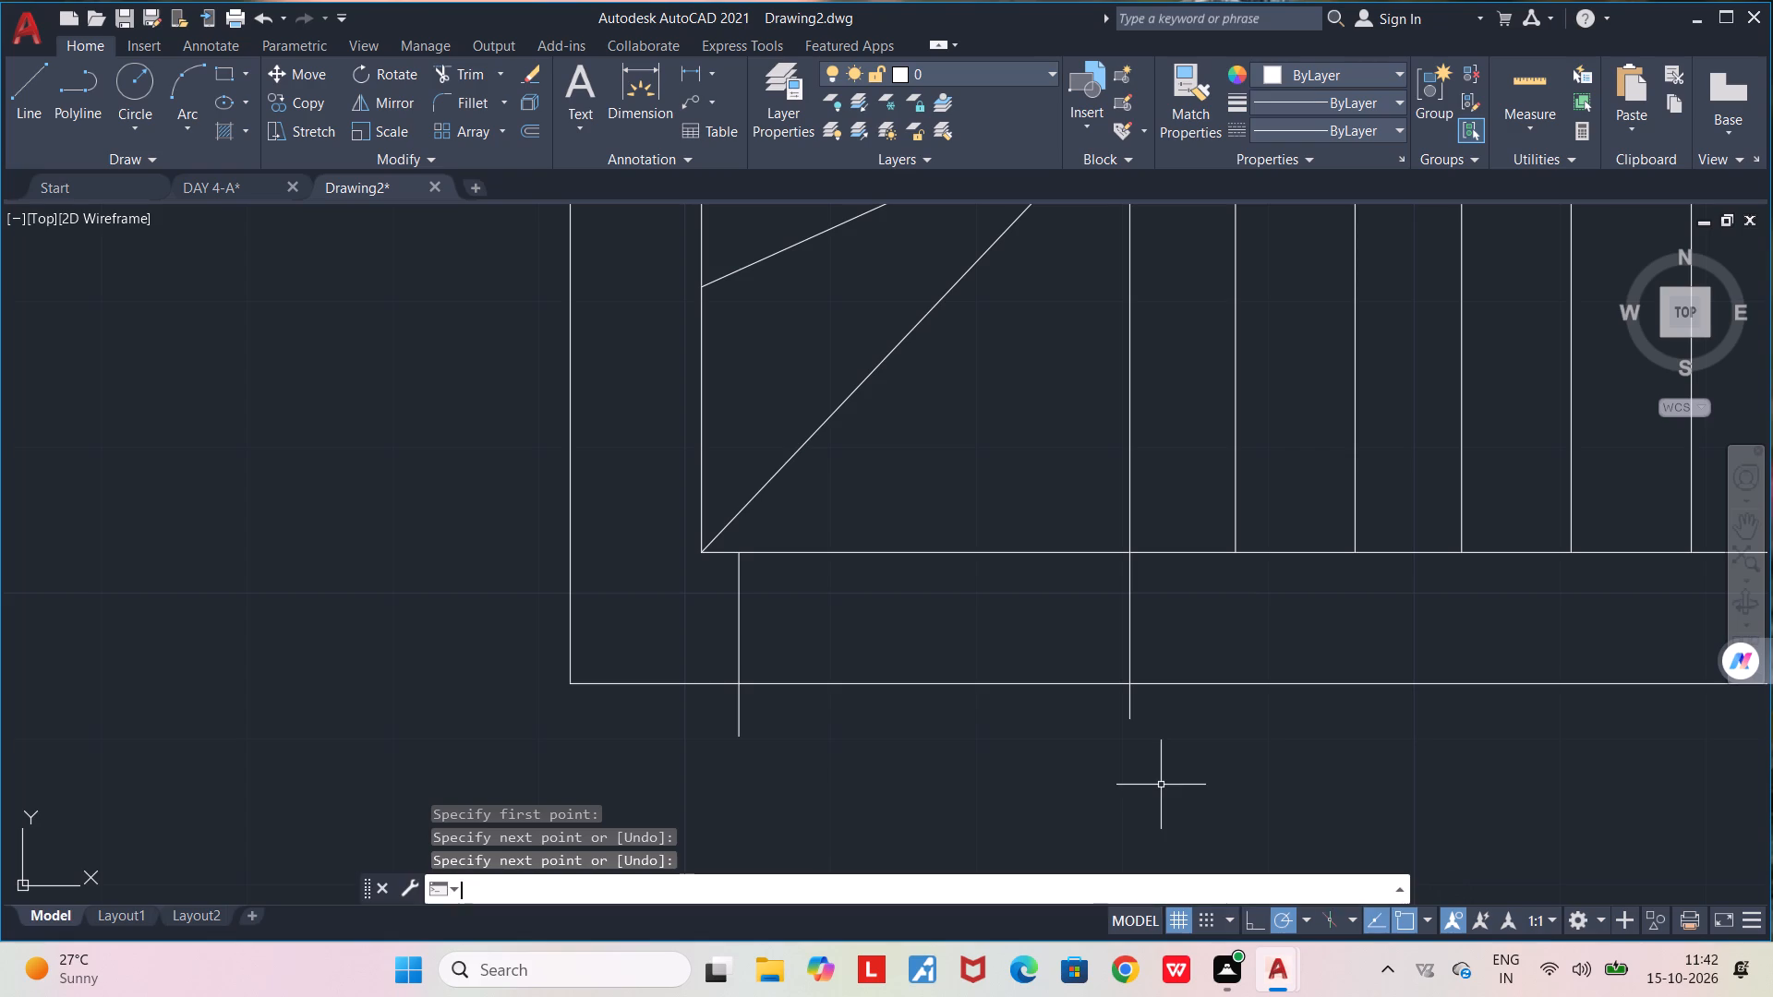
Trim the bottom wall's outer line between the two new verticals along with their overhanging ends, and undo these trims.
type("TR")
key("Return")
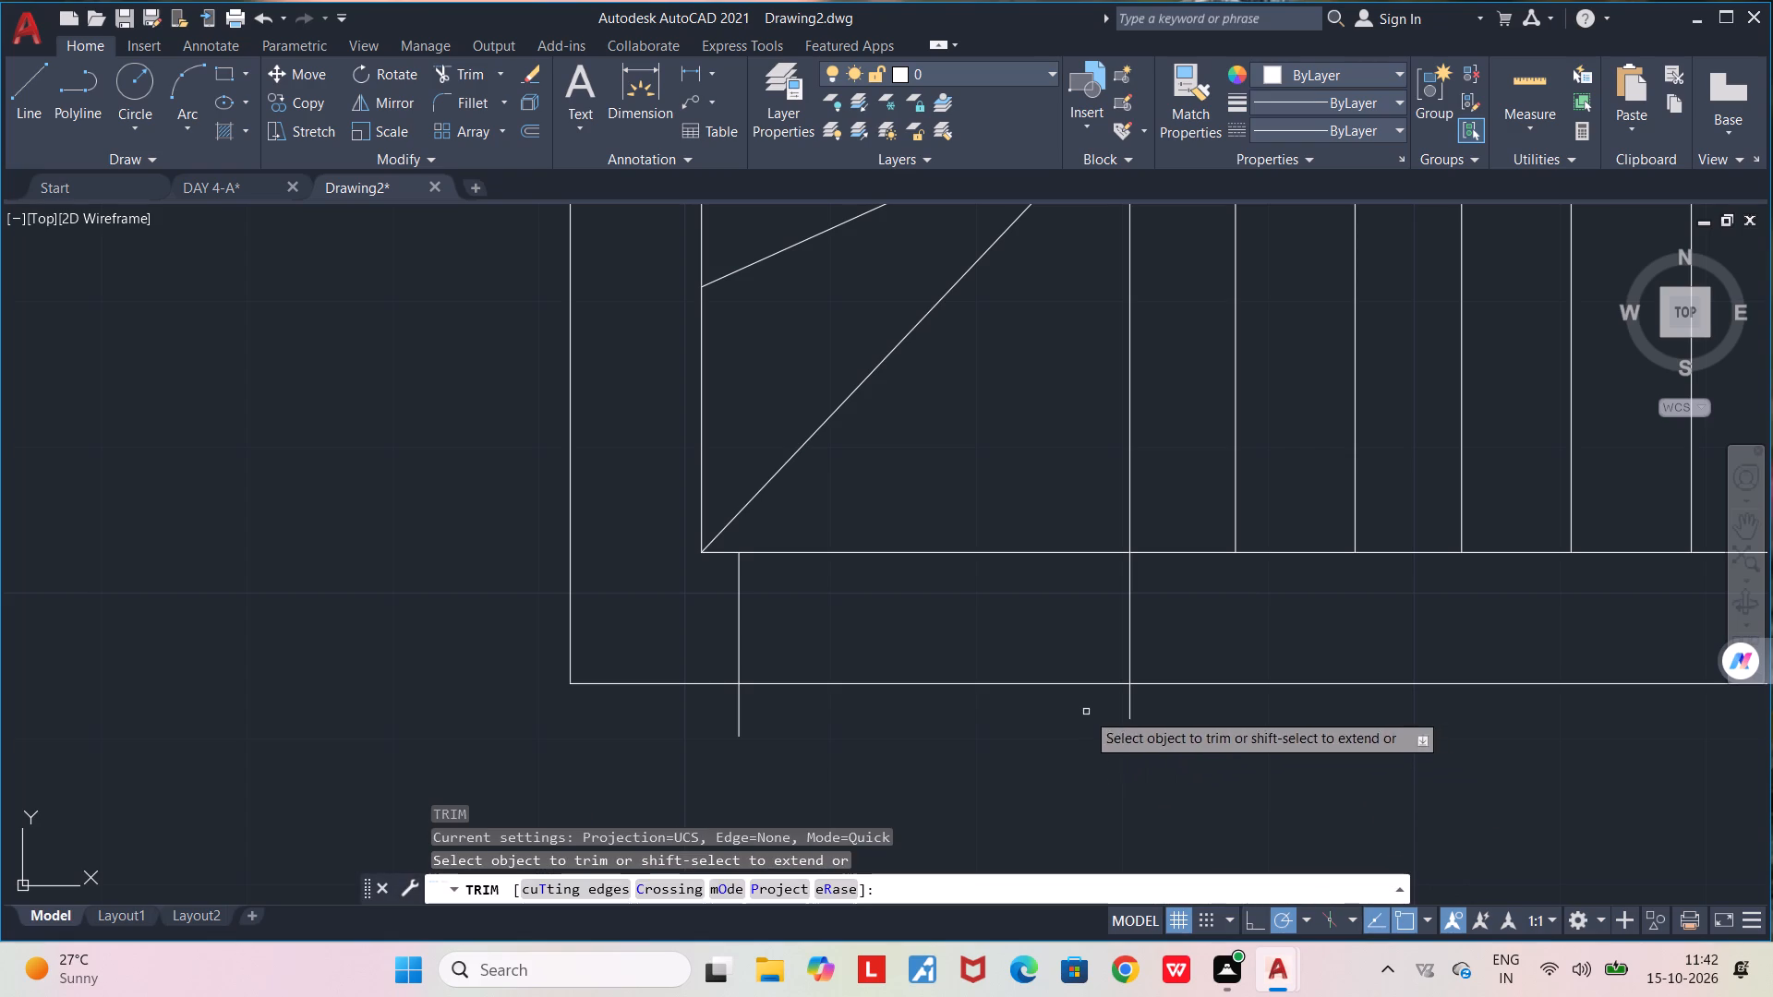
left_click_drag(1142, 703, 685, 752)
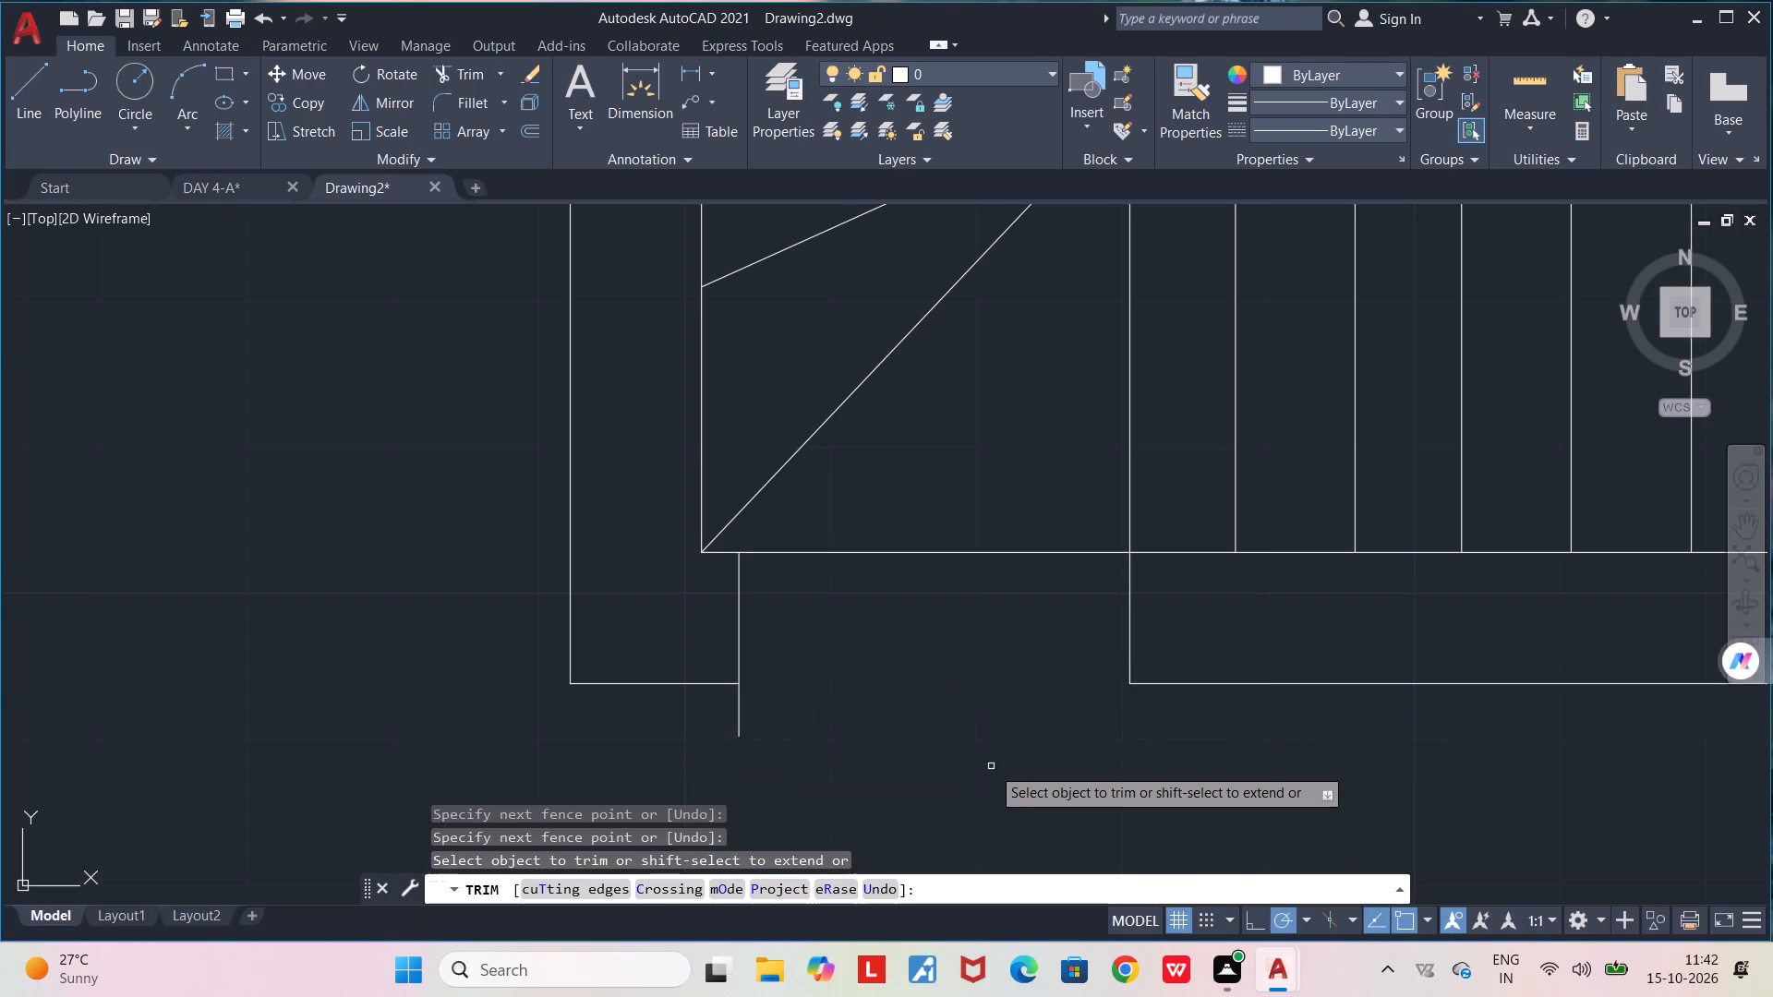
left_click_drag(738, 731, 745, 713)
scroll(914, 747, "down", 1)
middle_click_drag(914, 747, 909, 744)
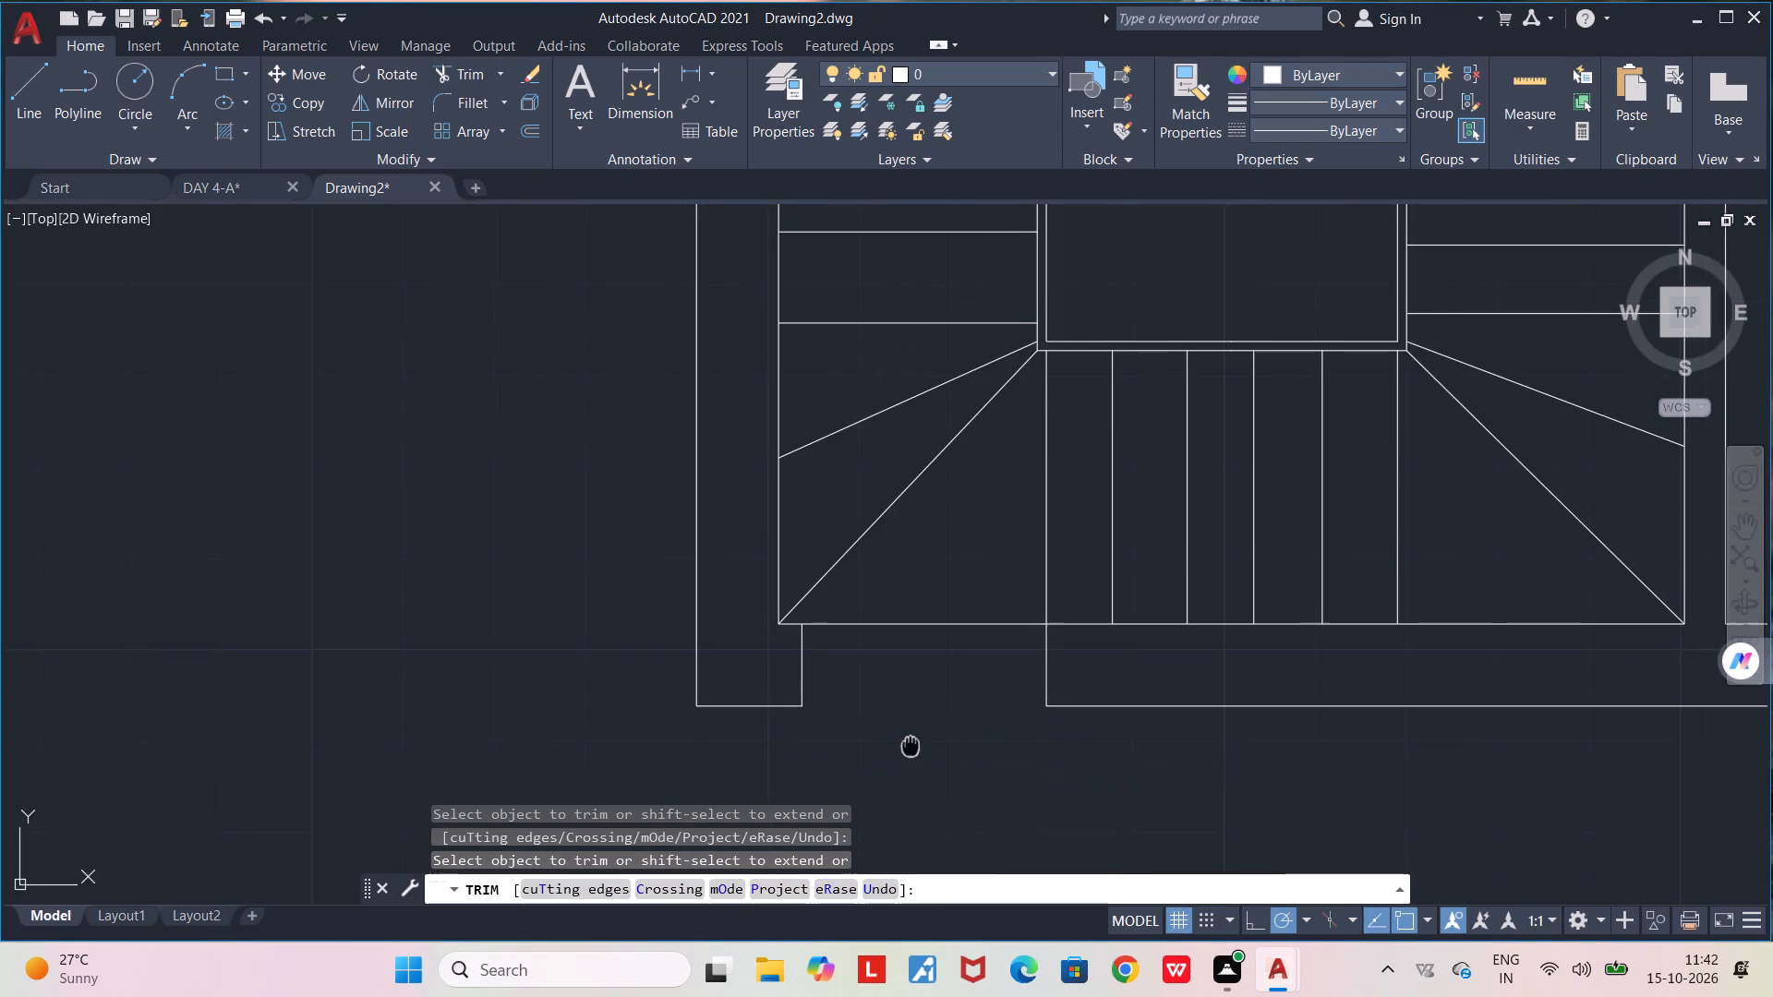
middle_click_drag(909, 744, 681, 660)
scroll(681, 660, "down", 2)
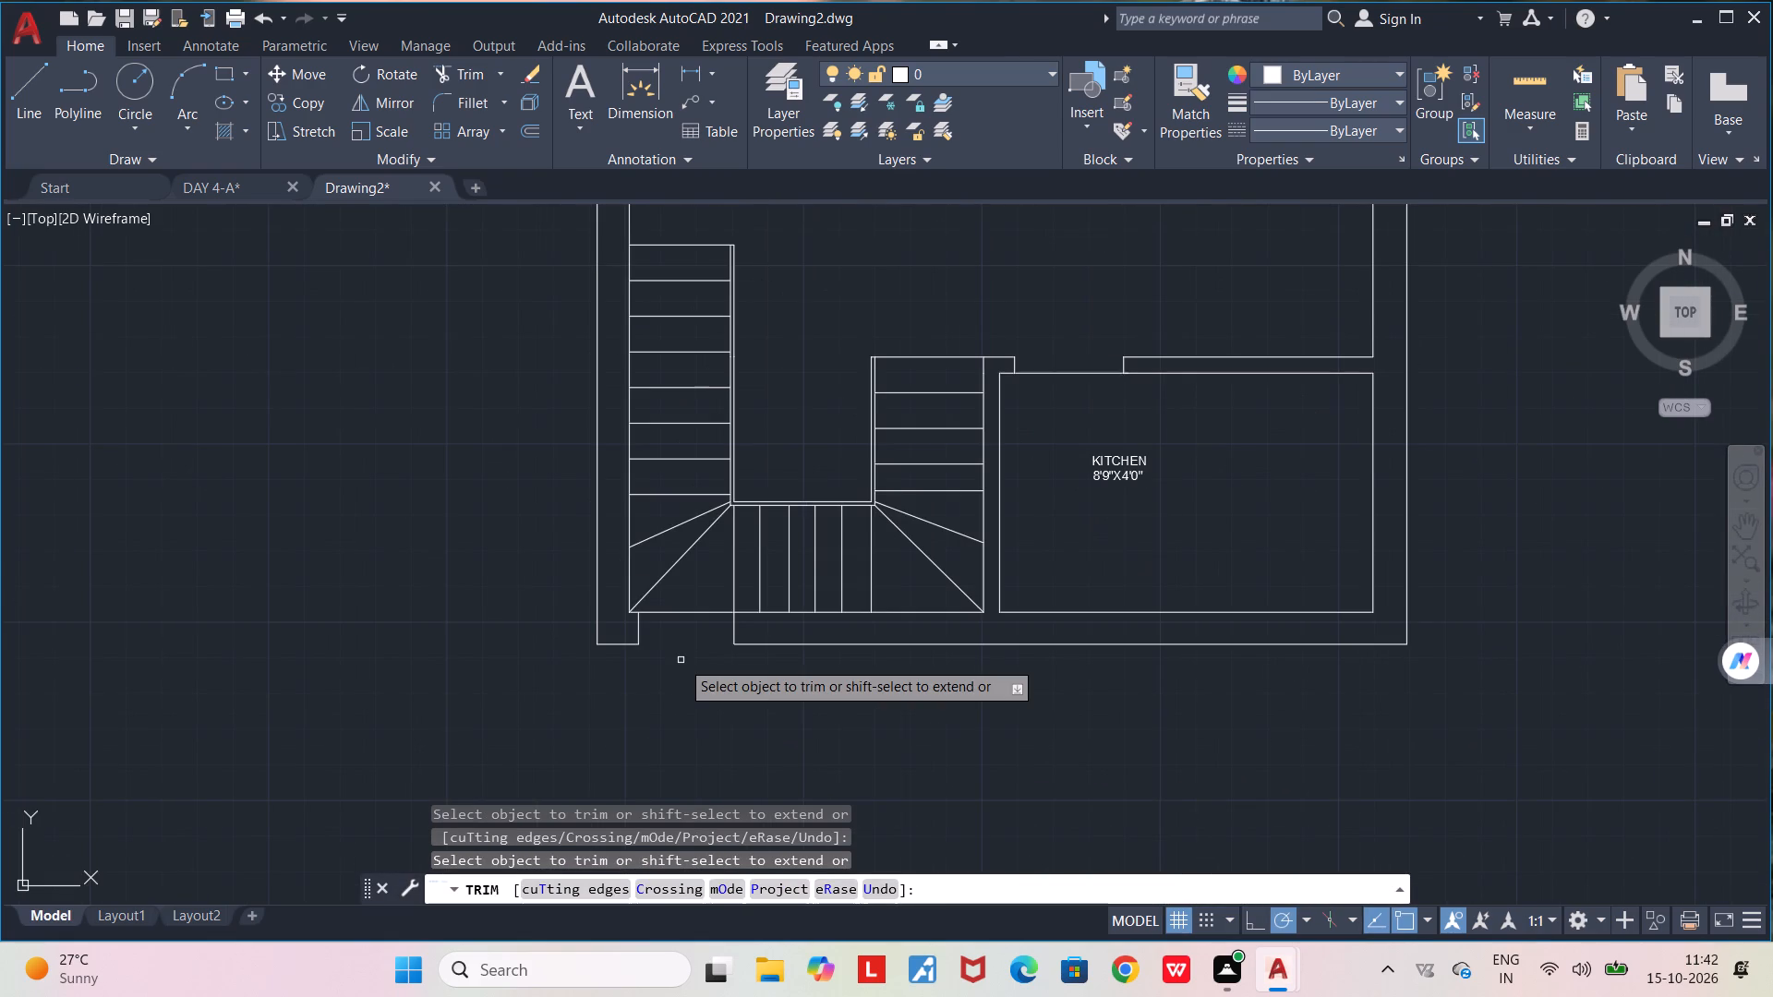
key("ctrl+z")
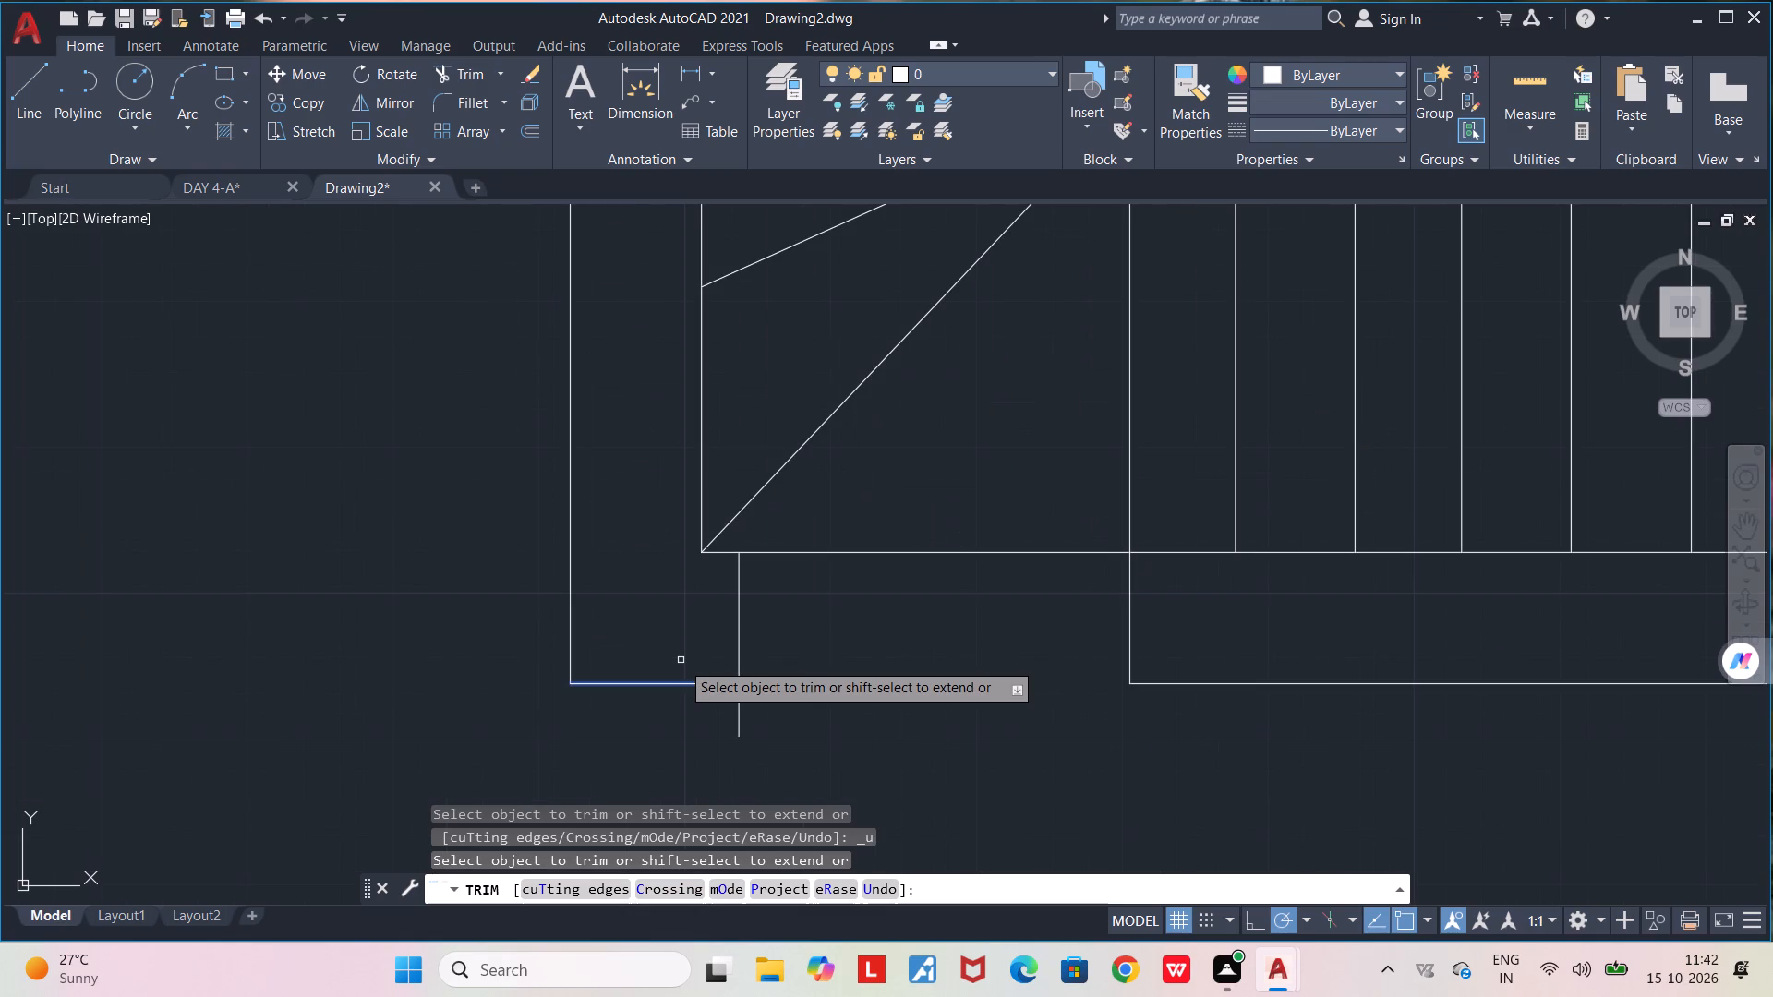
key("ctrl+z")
Trim the ends of both new vertical lines that extend below the bottom wall's outer face.
left_click(736, 718)
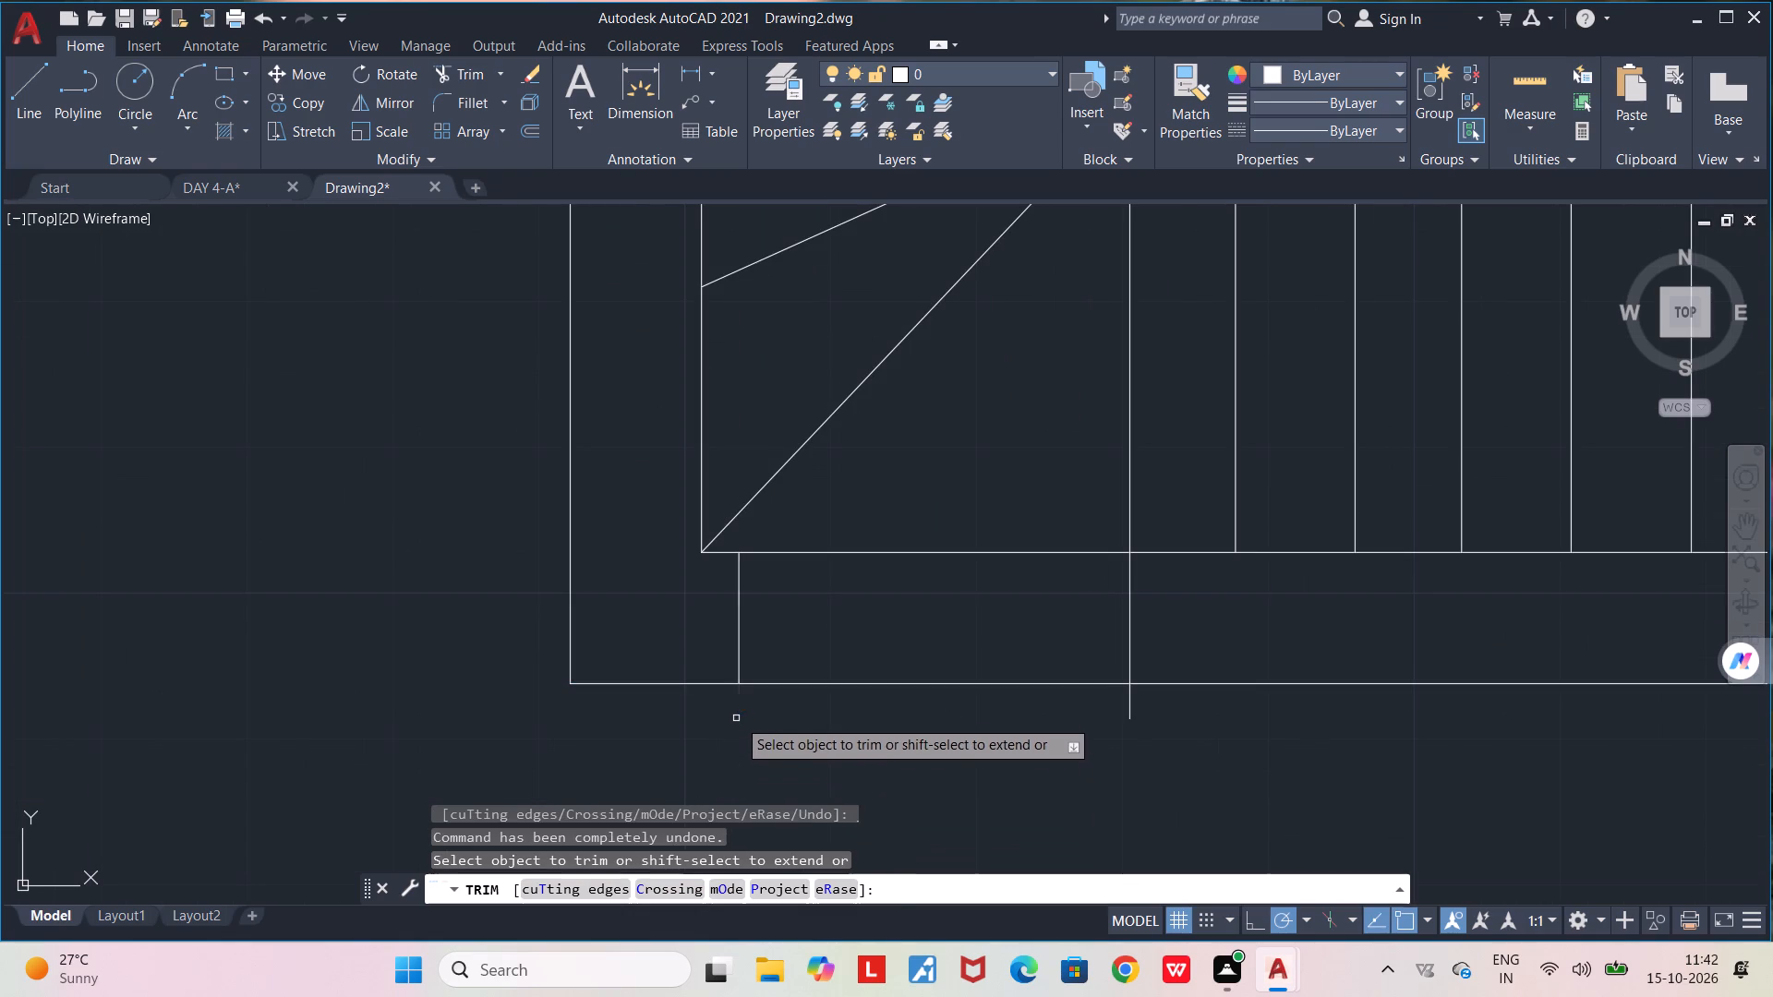
left_click_drag(1129, 726, 1118, 707)
scroll(1116, 755, "down", 1)
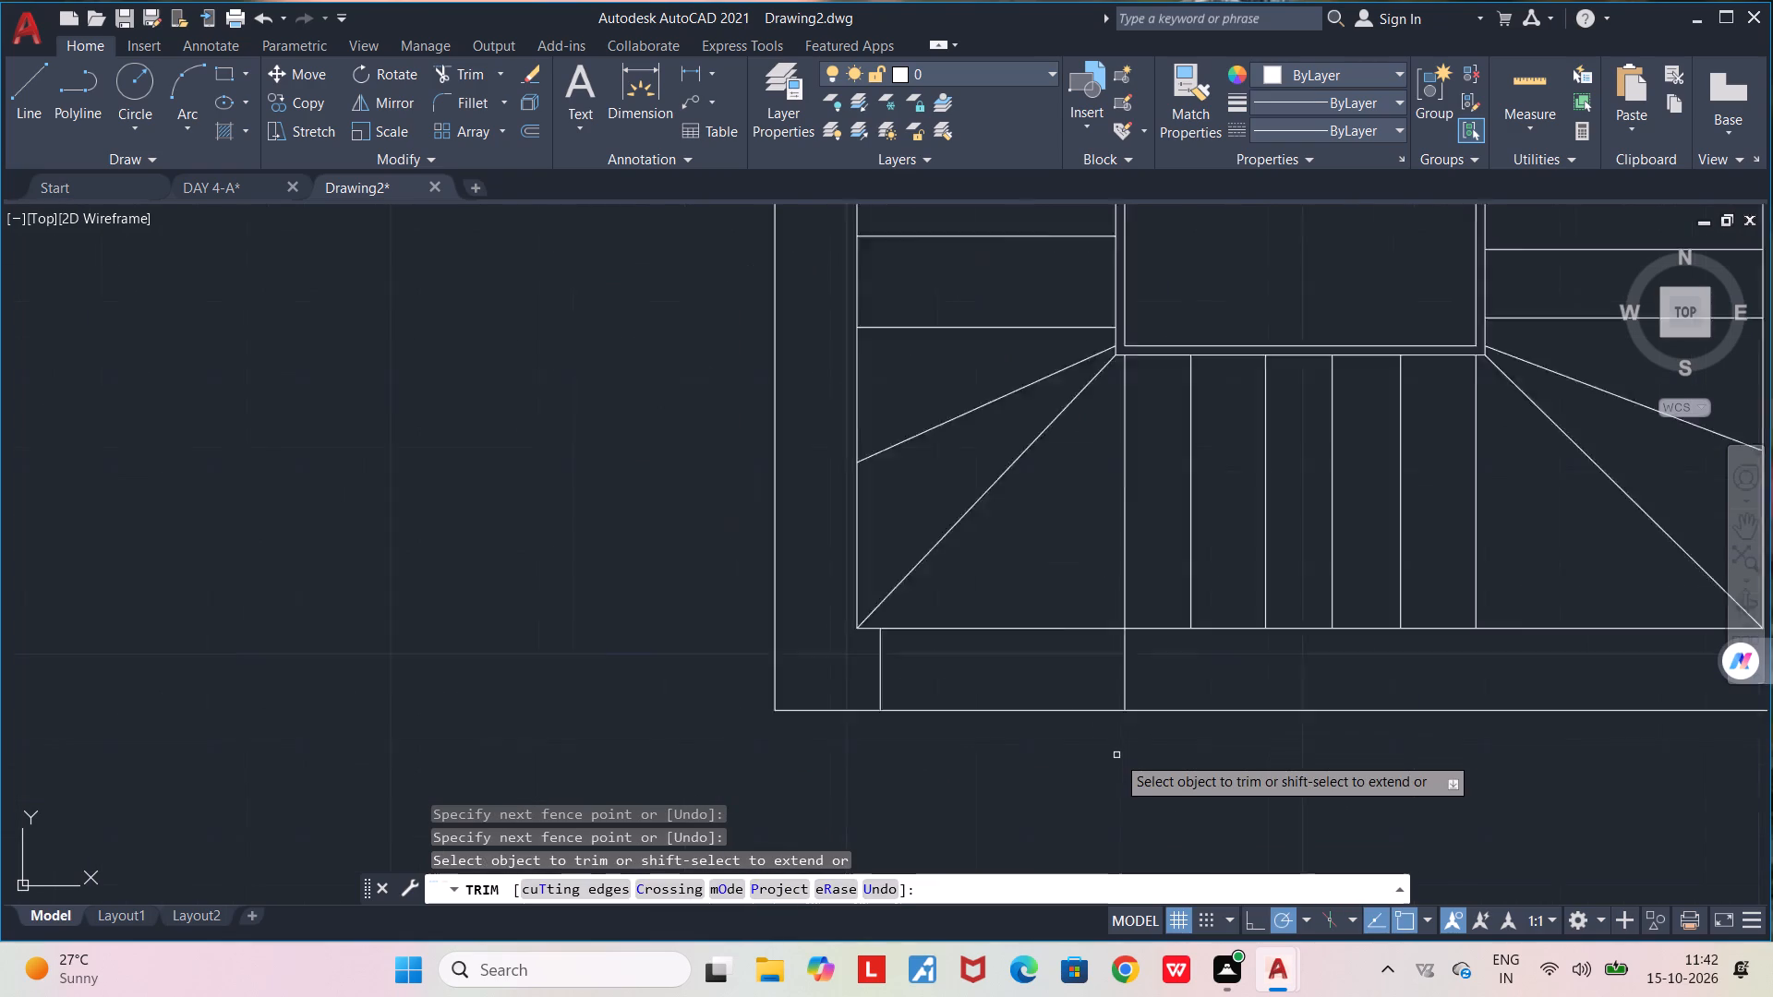
Add the text label GATE inside the bottom wall, between the two vertical lines marking the opening under the stair.
scroll(1116, 755, "down", 2)
scroll(1116, 755, "up", 3)
key("space")
key("space")
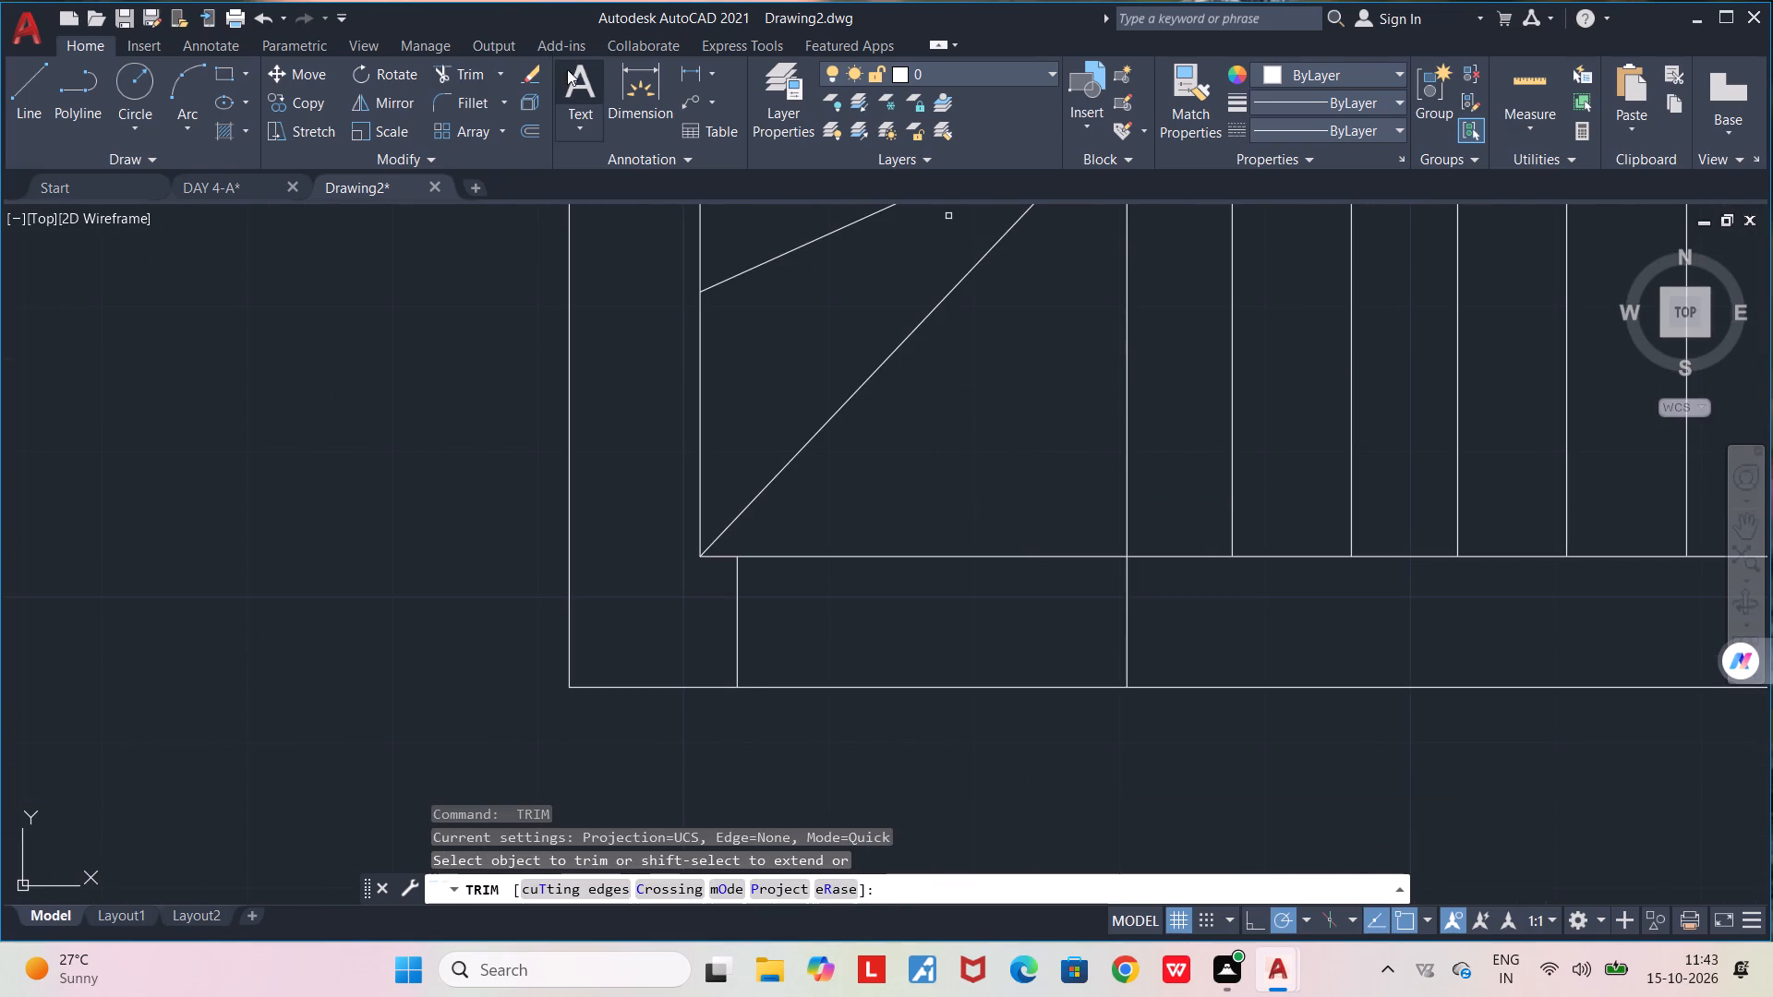
left_click(579, 78)
left_click(828, 613)
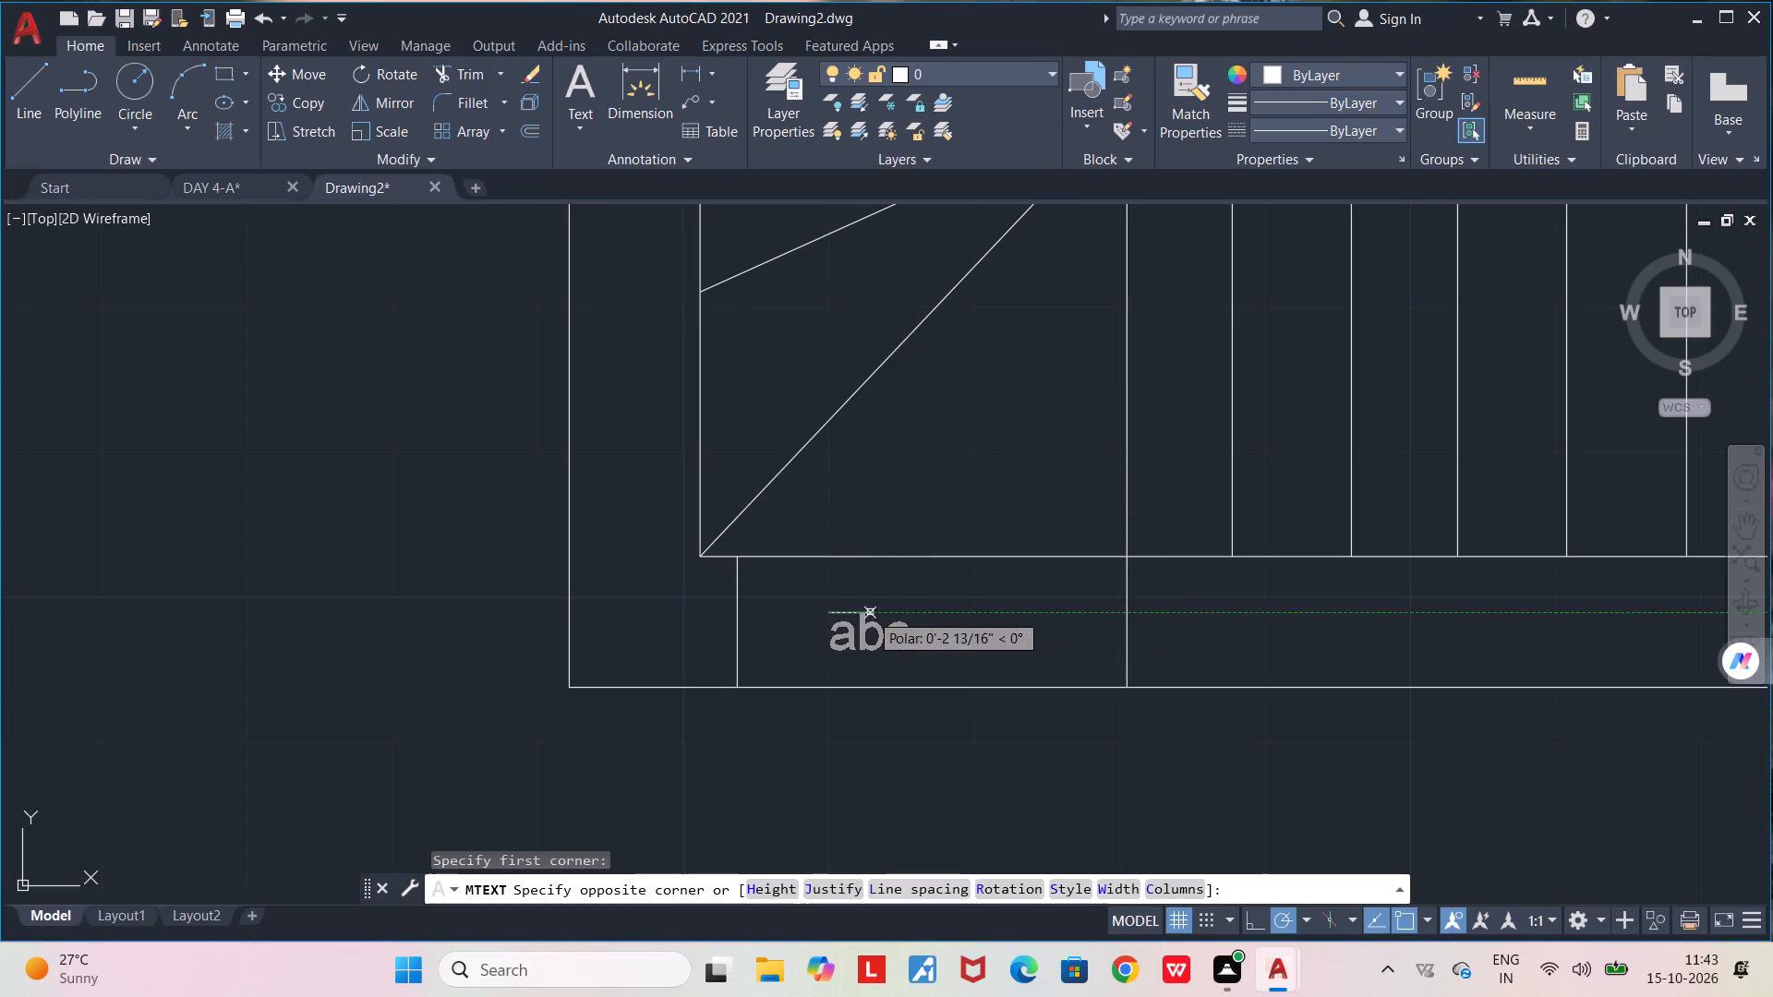
left_click(900, 635)
type("GATE")
key("Return")
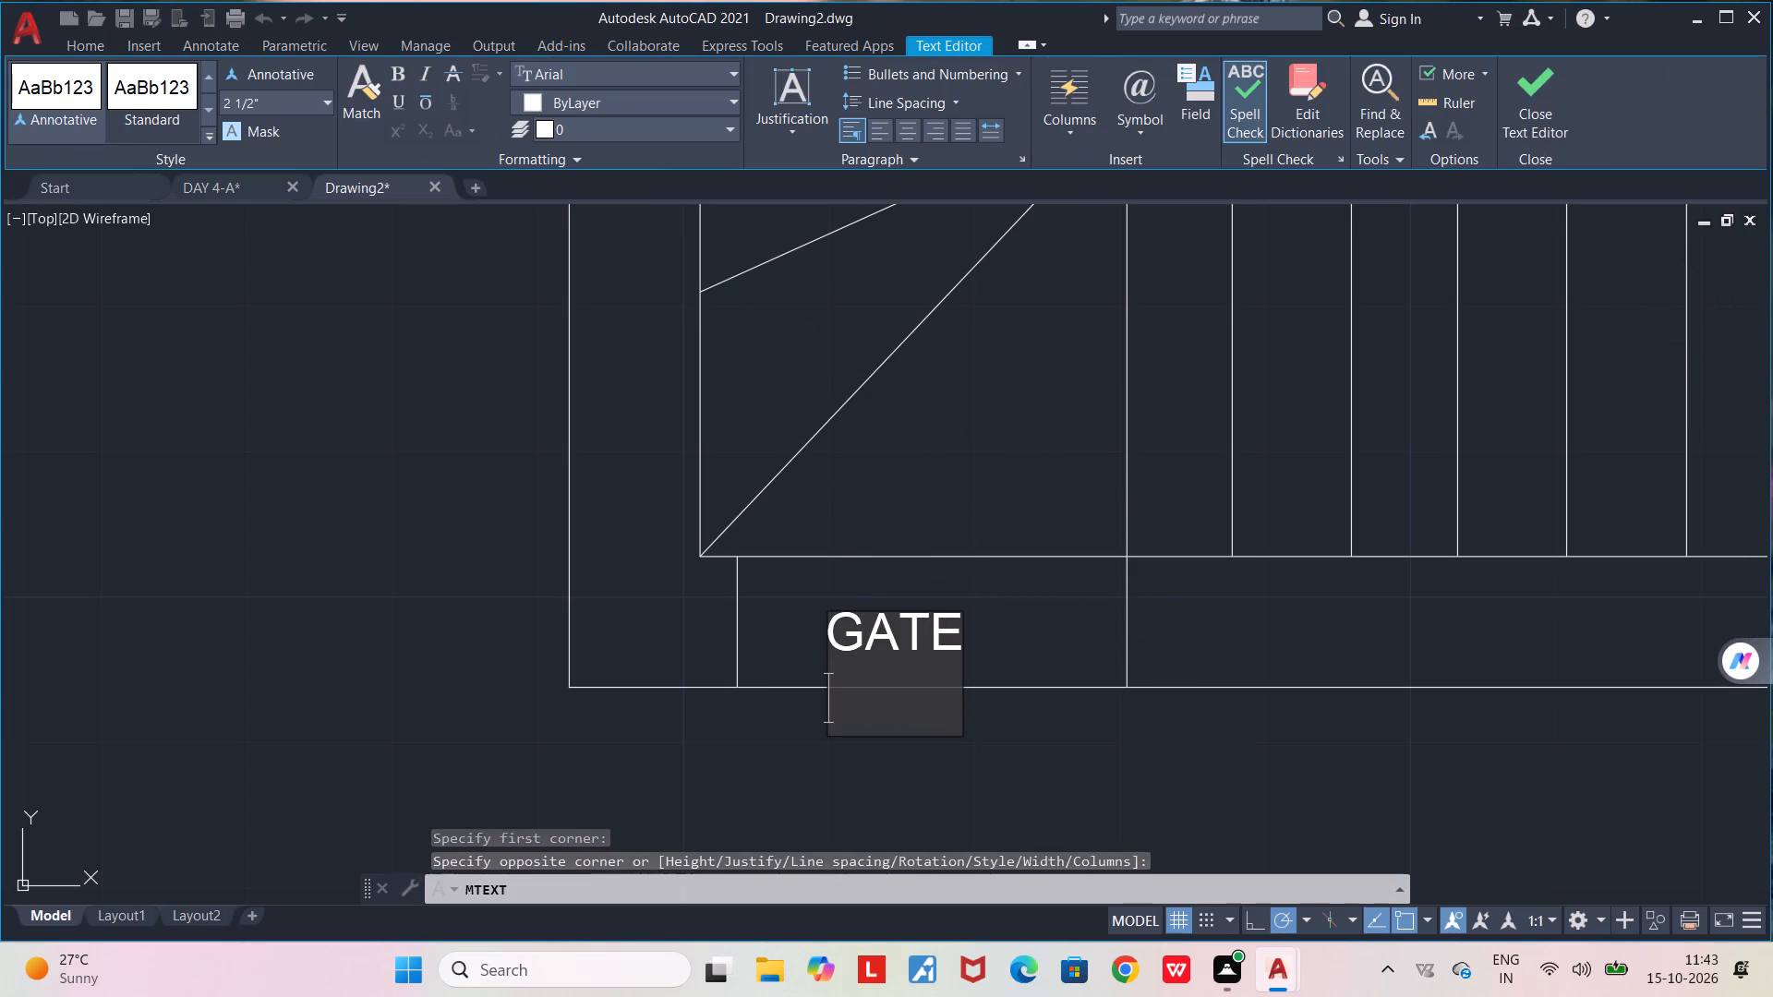
key("space")
left_click(1075, 701)
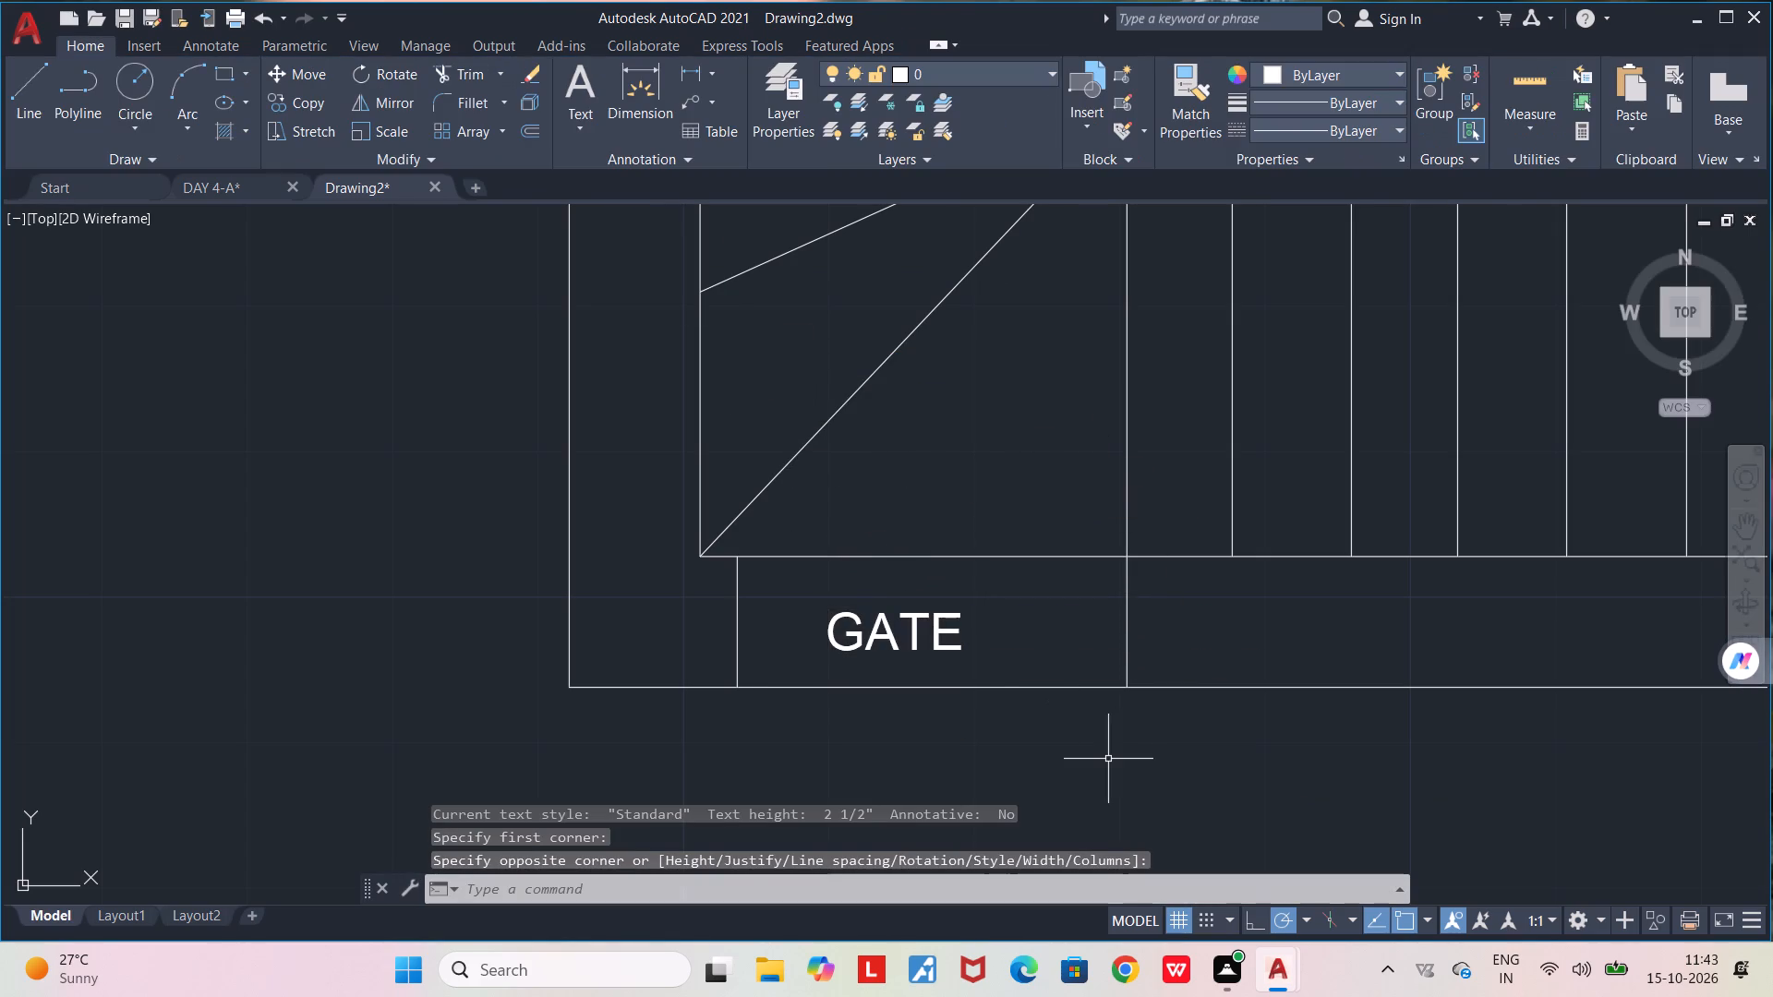
Draw a window rectangle about 3'-7" wide in the bottom wall below the kitchen, spanning from its inner face to its outer face.
scroll(1108, 759, "down", 2)
middle_click_drag(1193, 783, 899, 768)
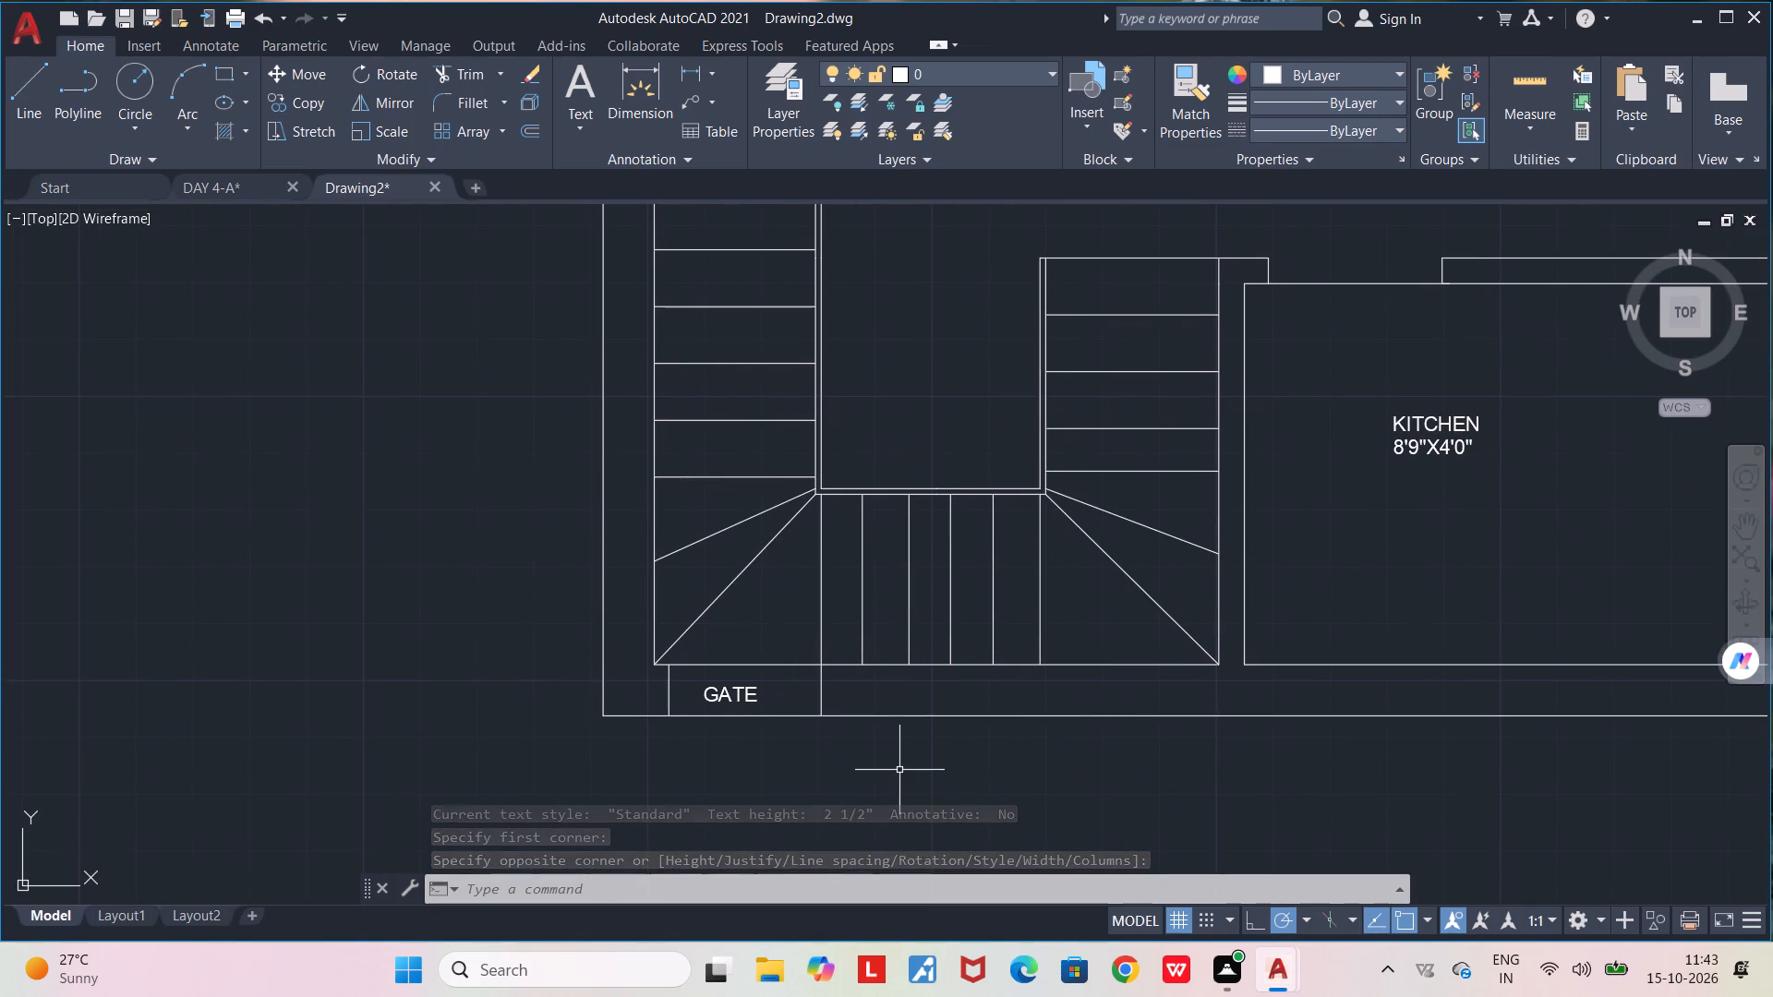
scroll(899, 770, "down", 1)
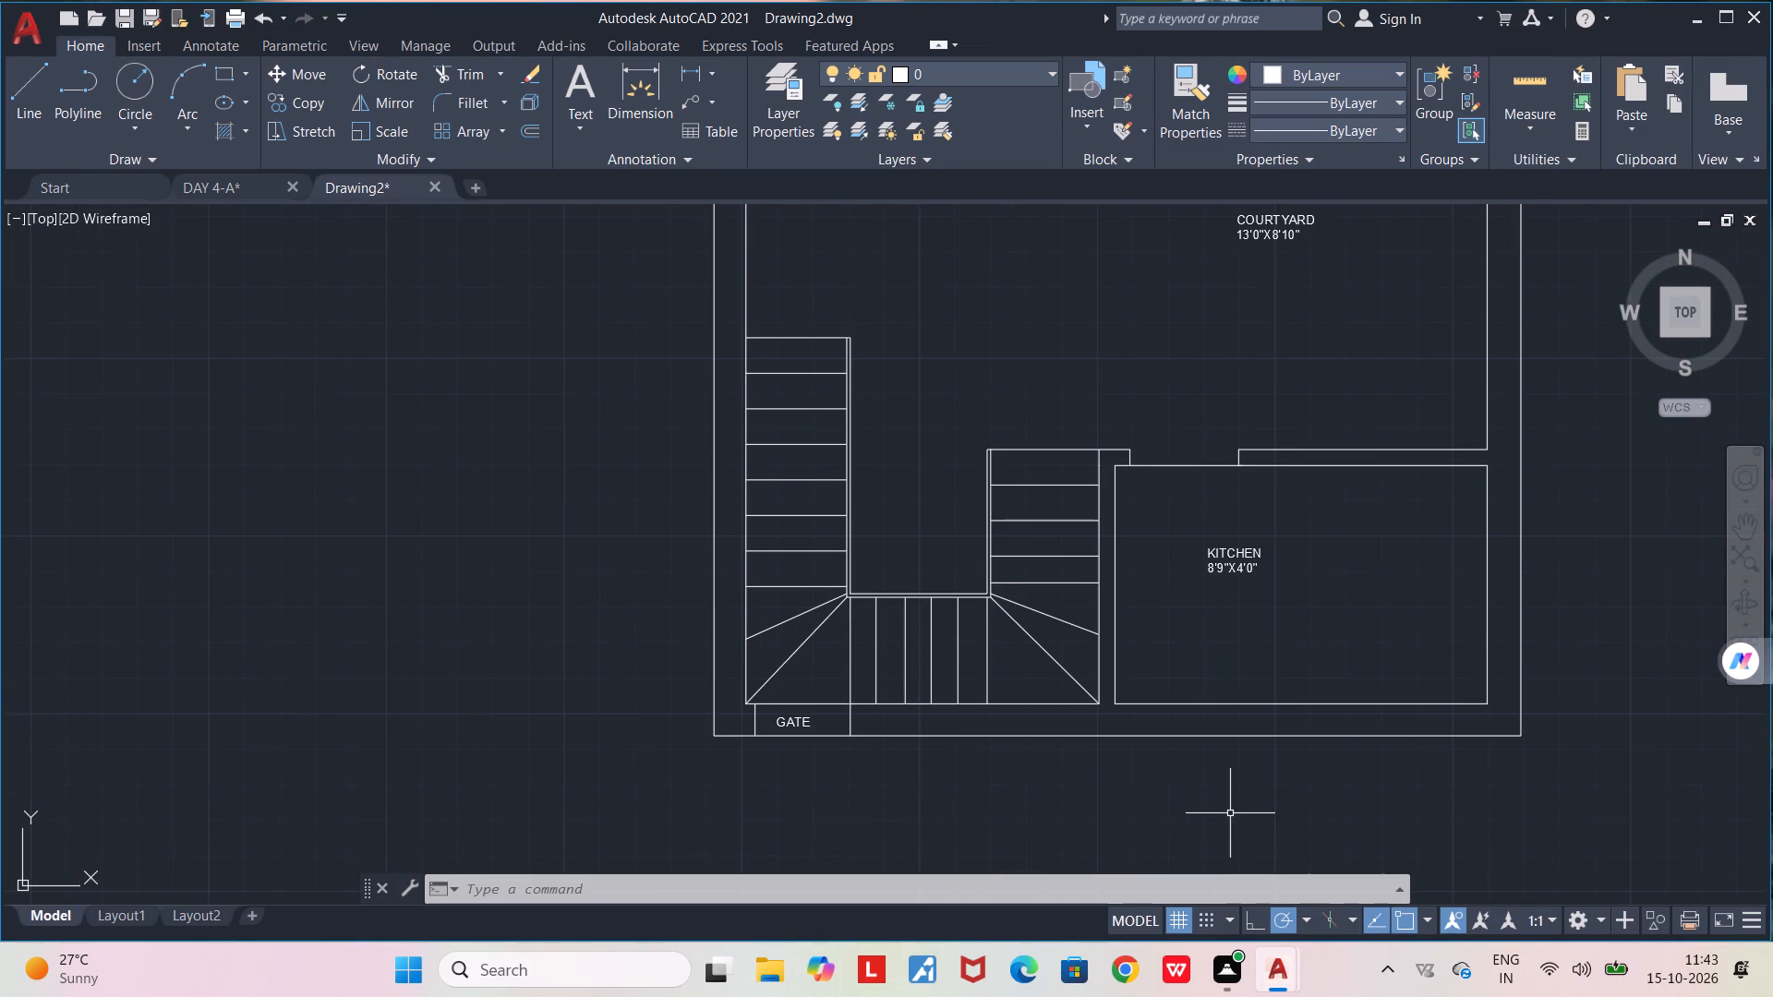
middle_click_drag(1229, 811, 855, 798)
scroll(953, 763, "up", 1)
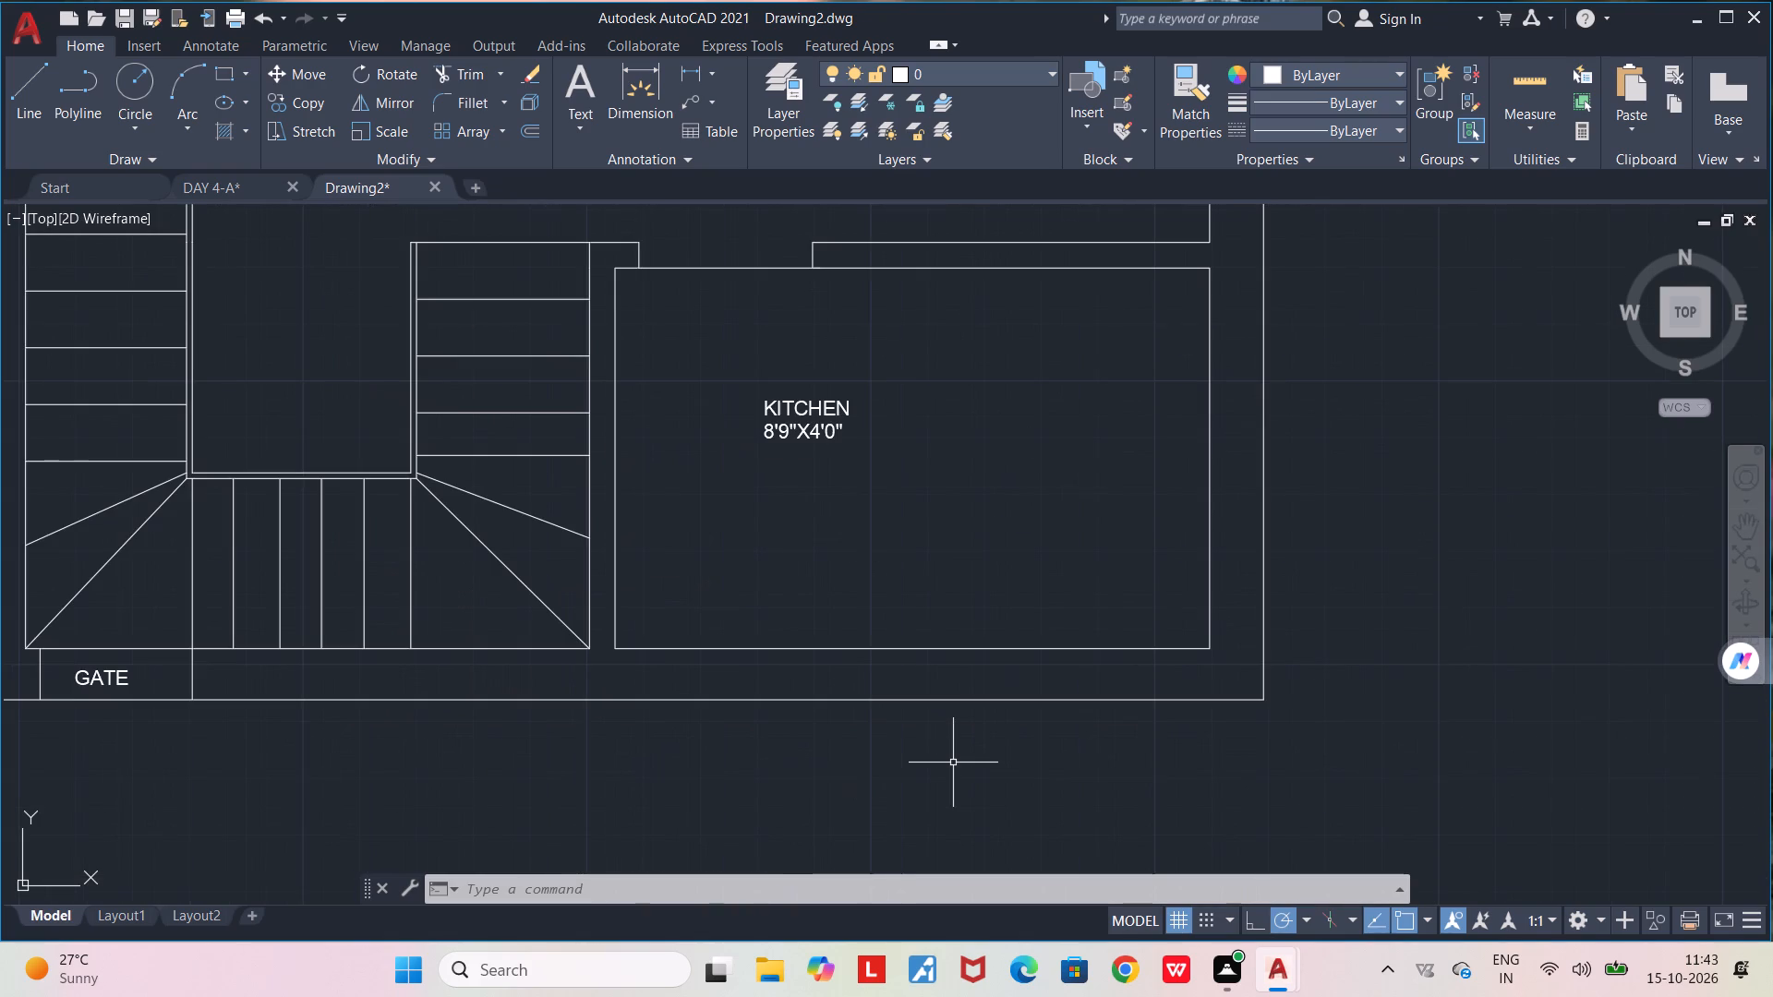
key("l")
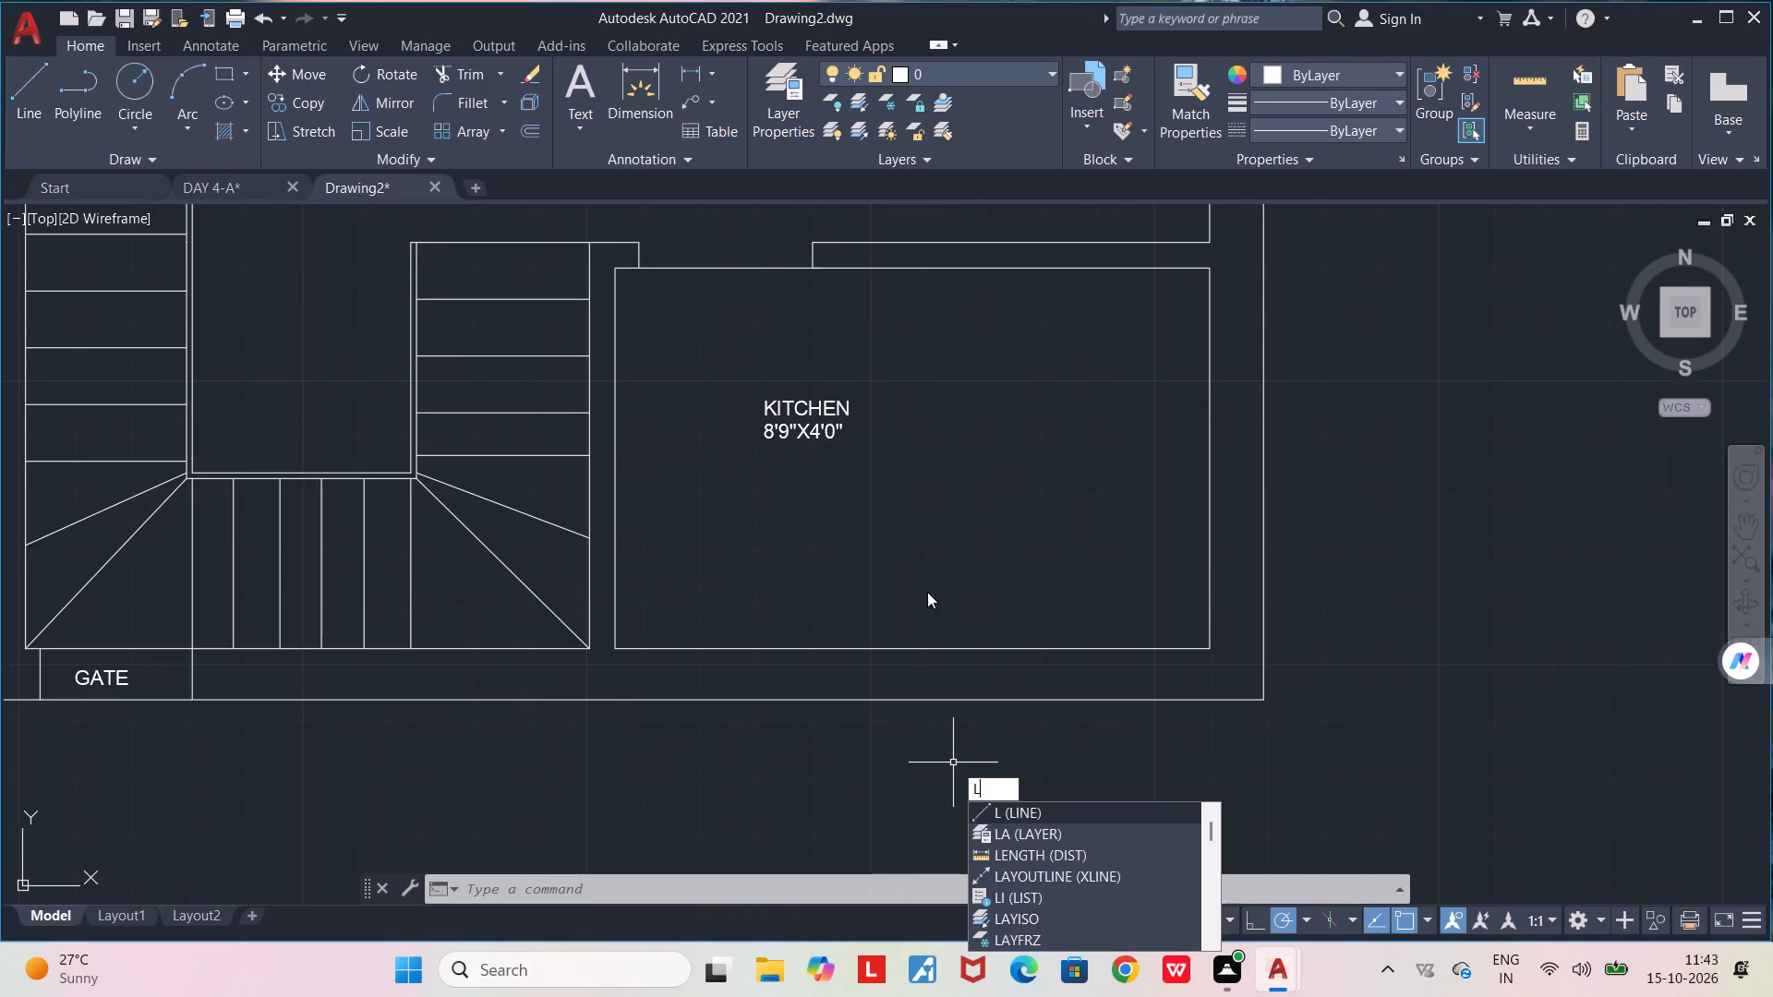
key("Escape")
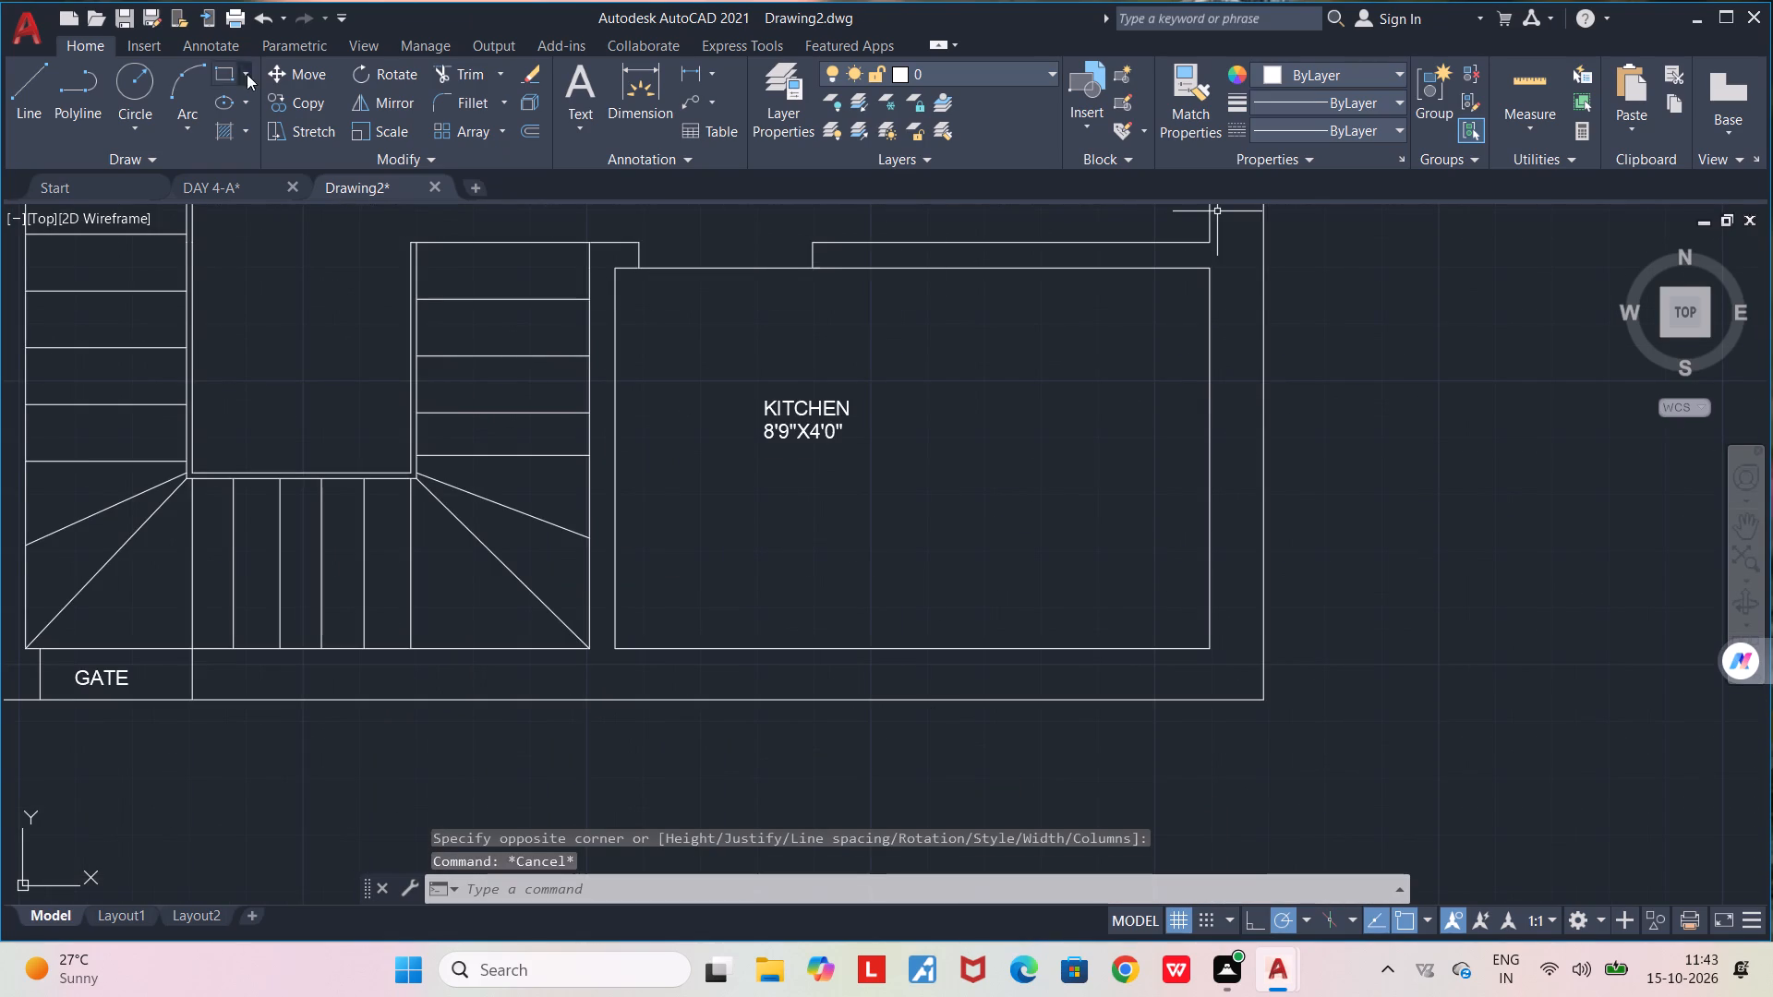
left_click(227, 78)
scroll(913, 715, "up", 2)
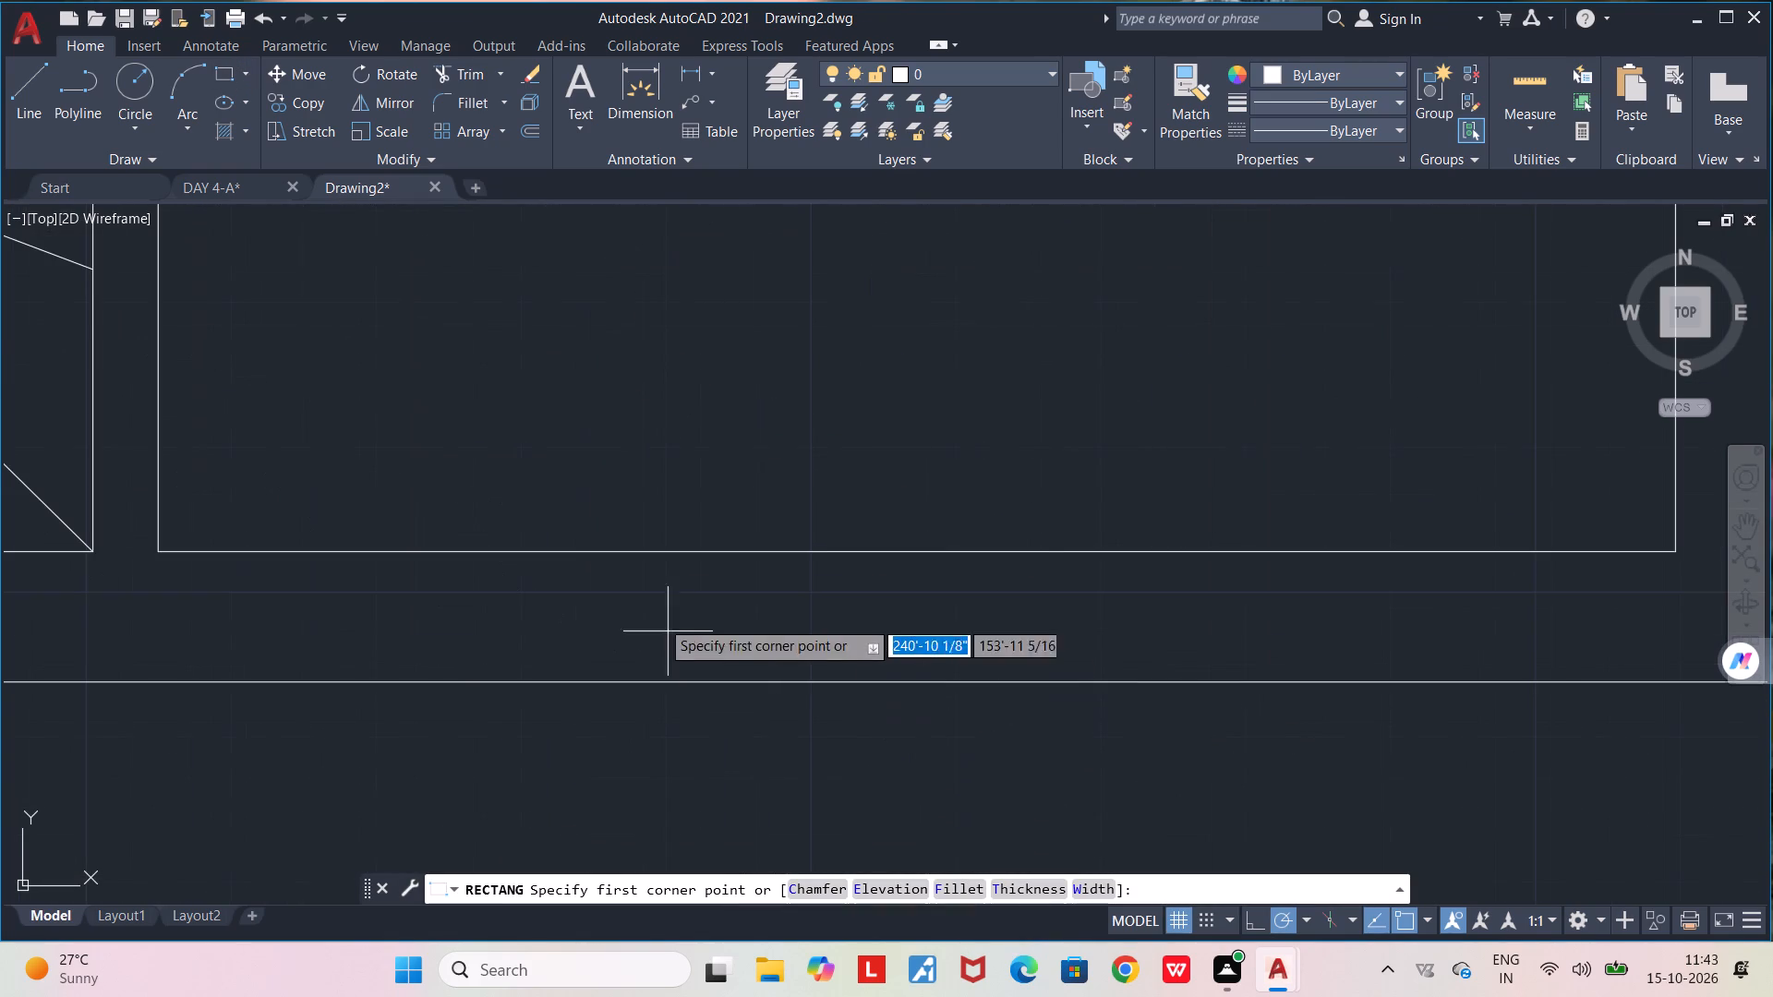
left_click(642, 553)
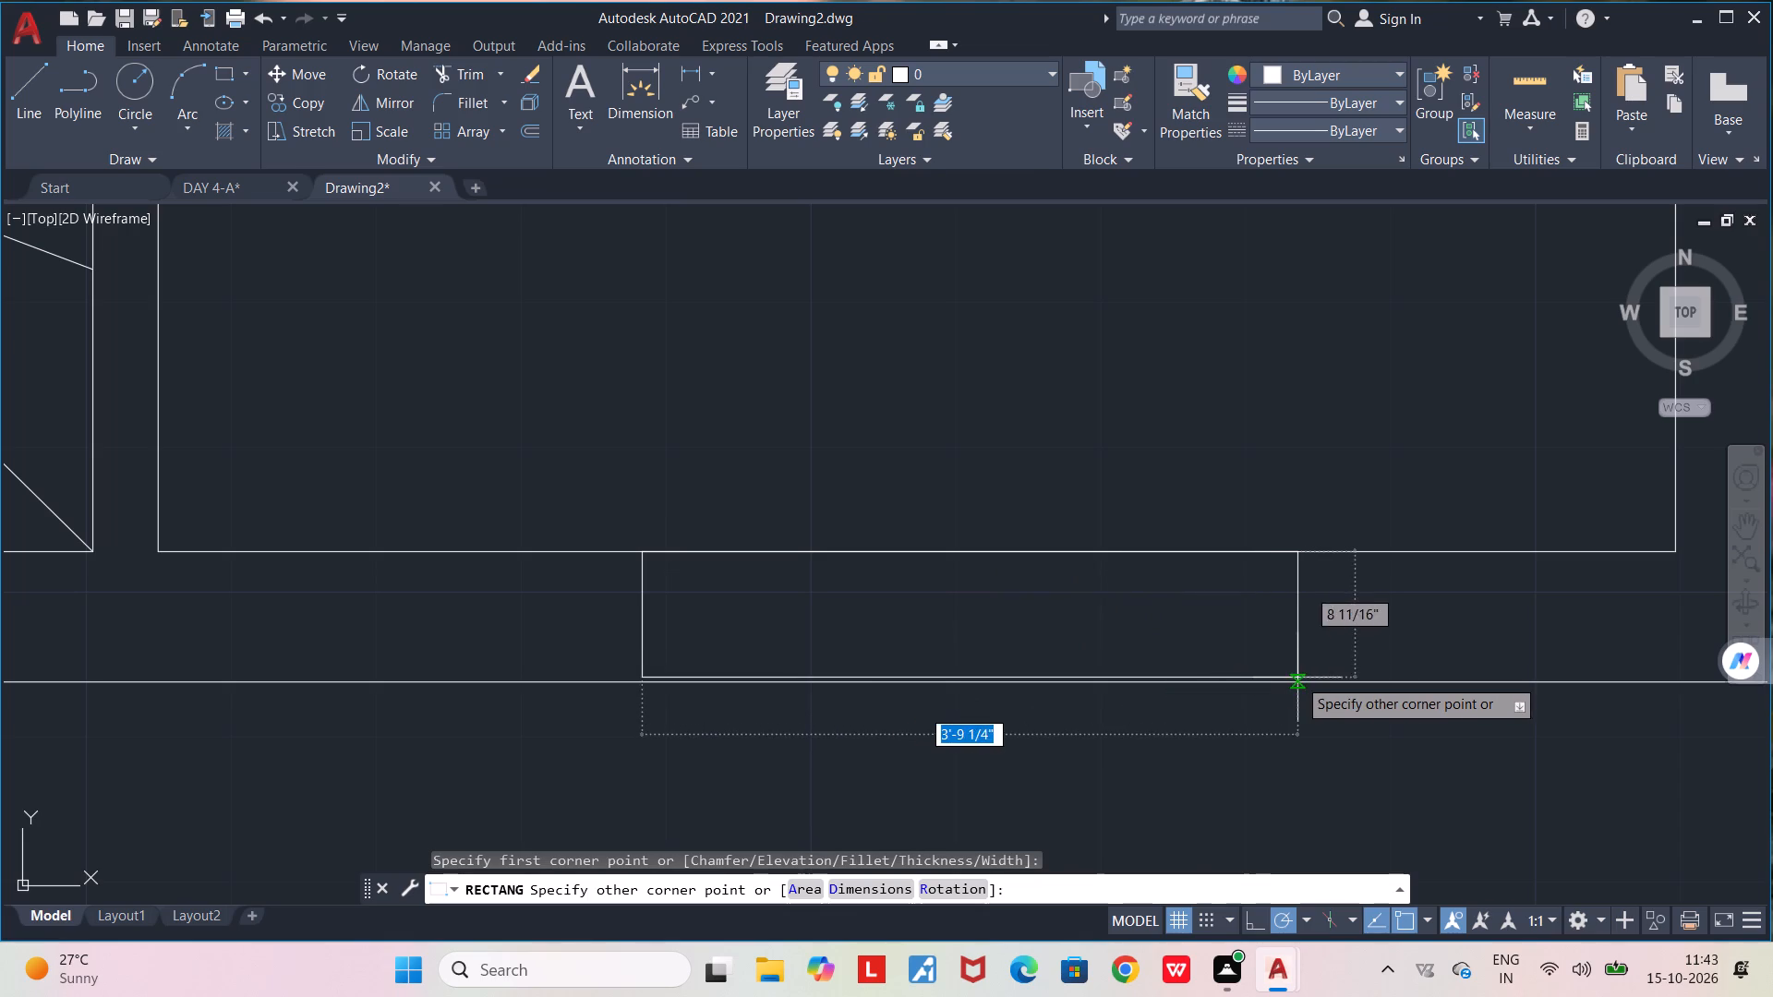
left_click(1269, 681)
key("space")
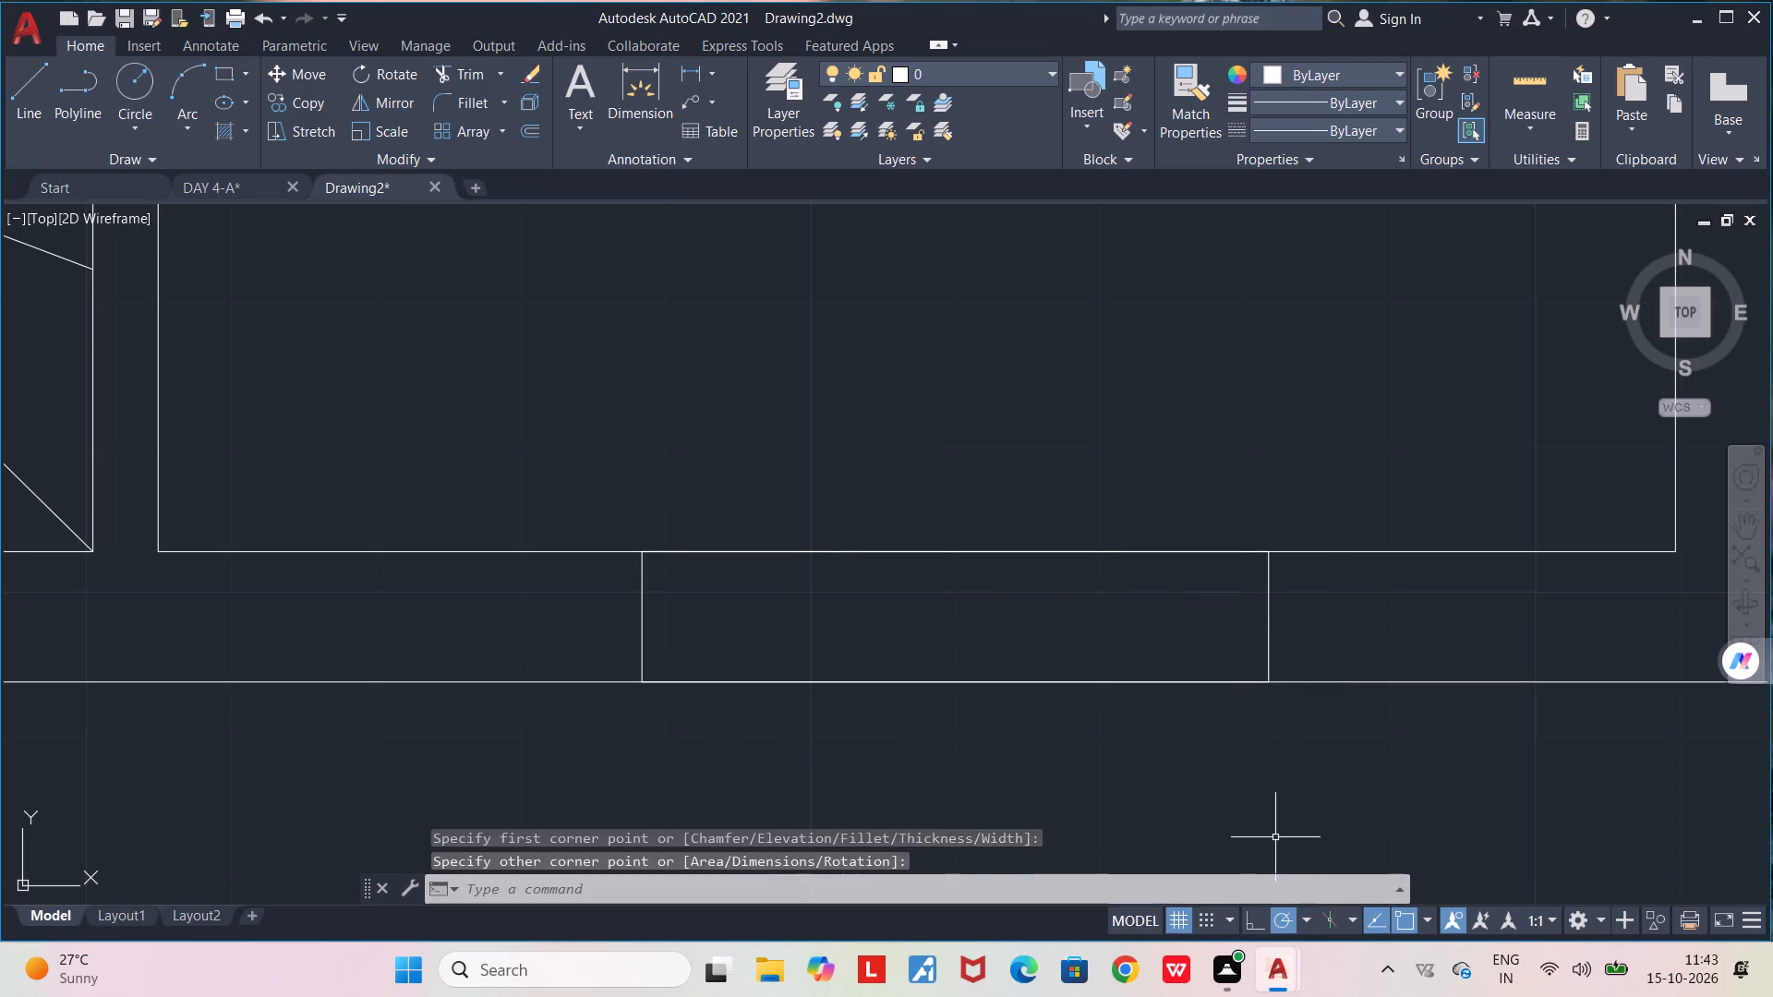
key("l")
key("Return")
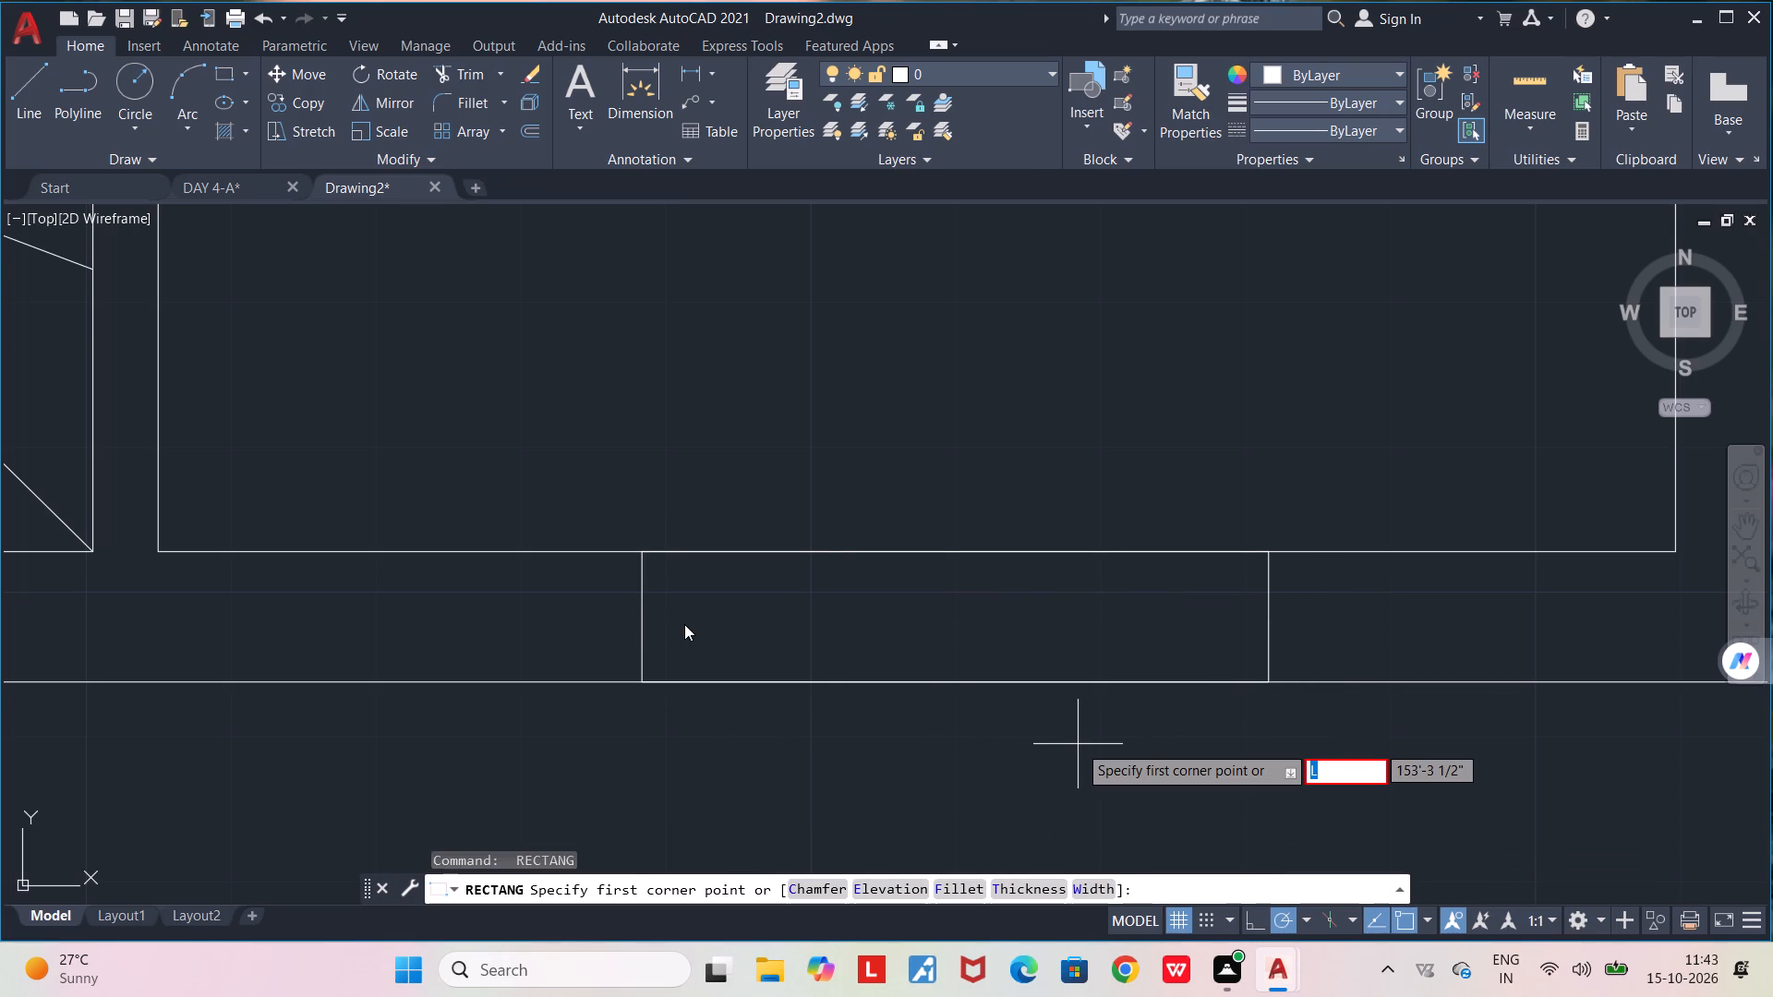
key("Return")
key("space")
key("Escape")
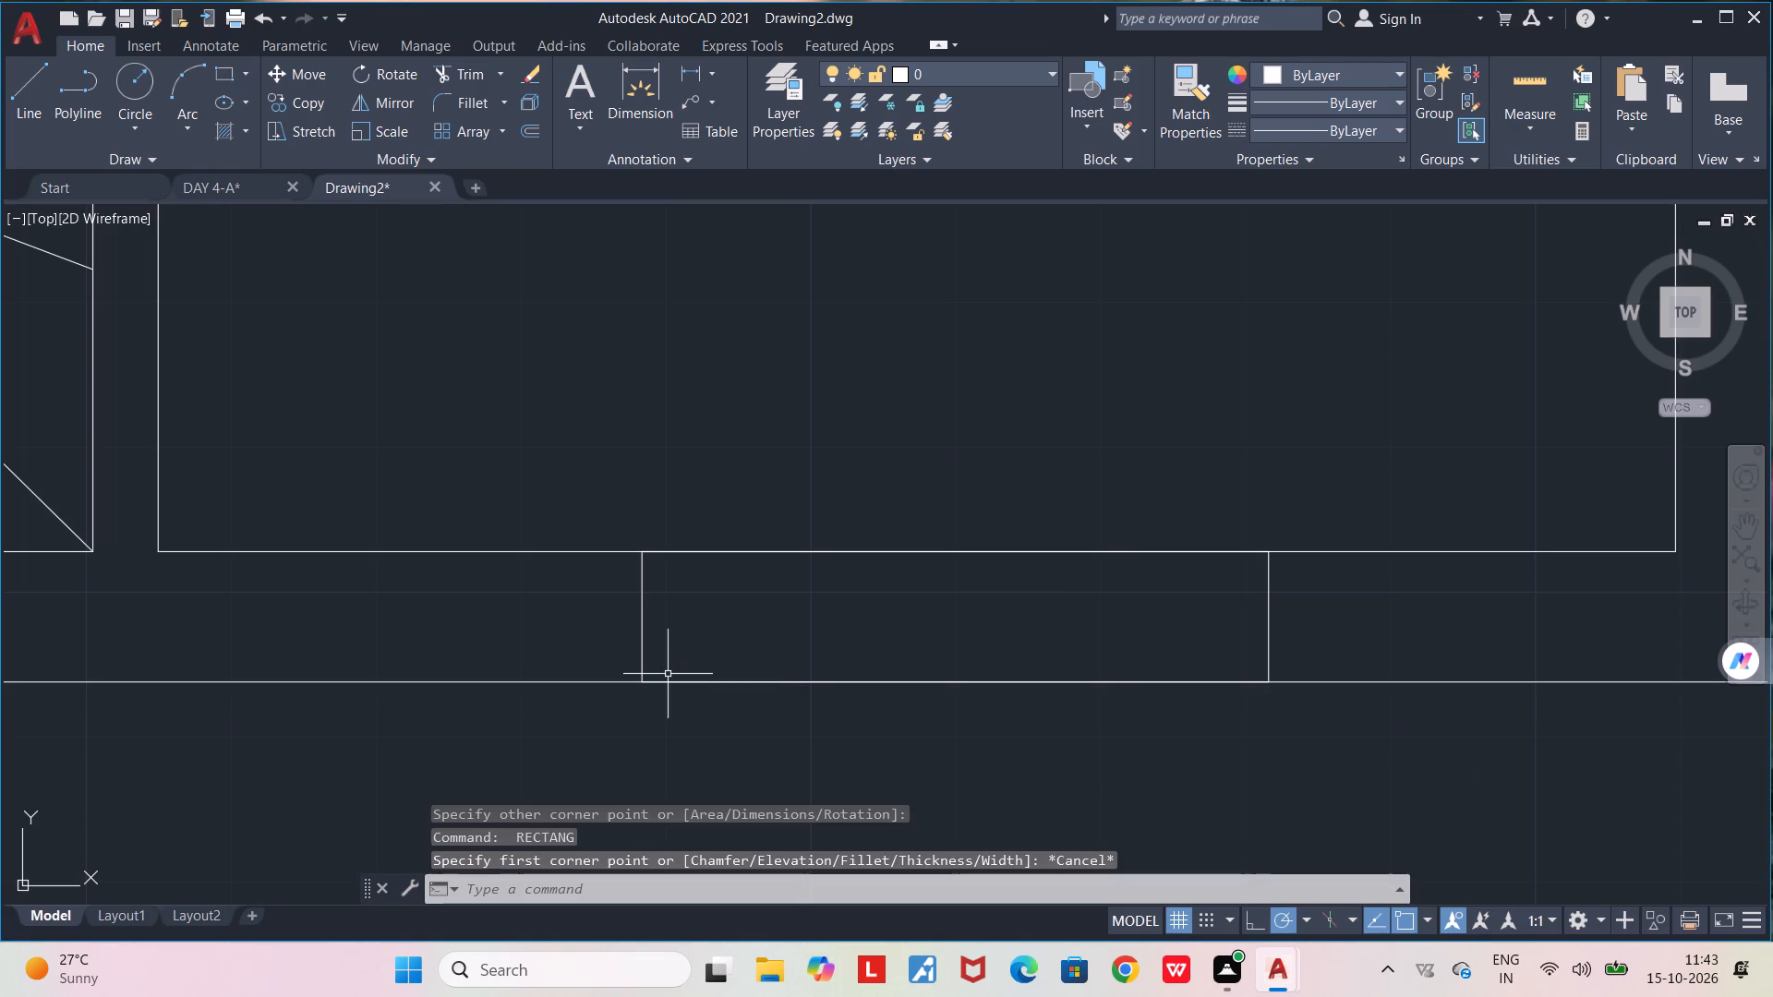
Draw a horizontal centre line through the window rectangle, joining the midpoints of its two short sides.
key("l")
key("Return")
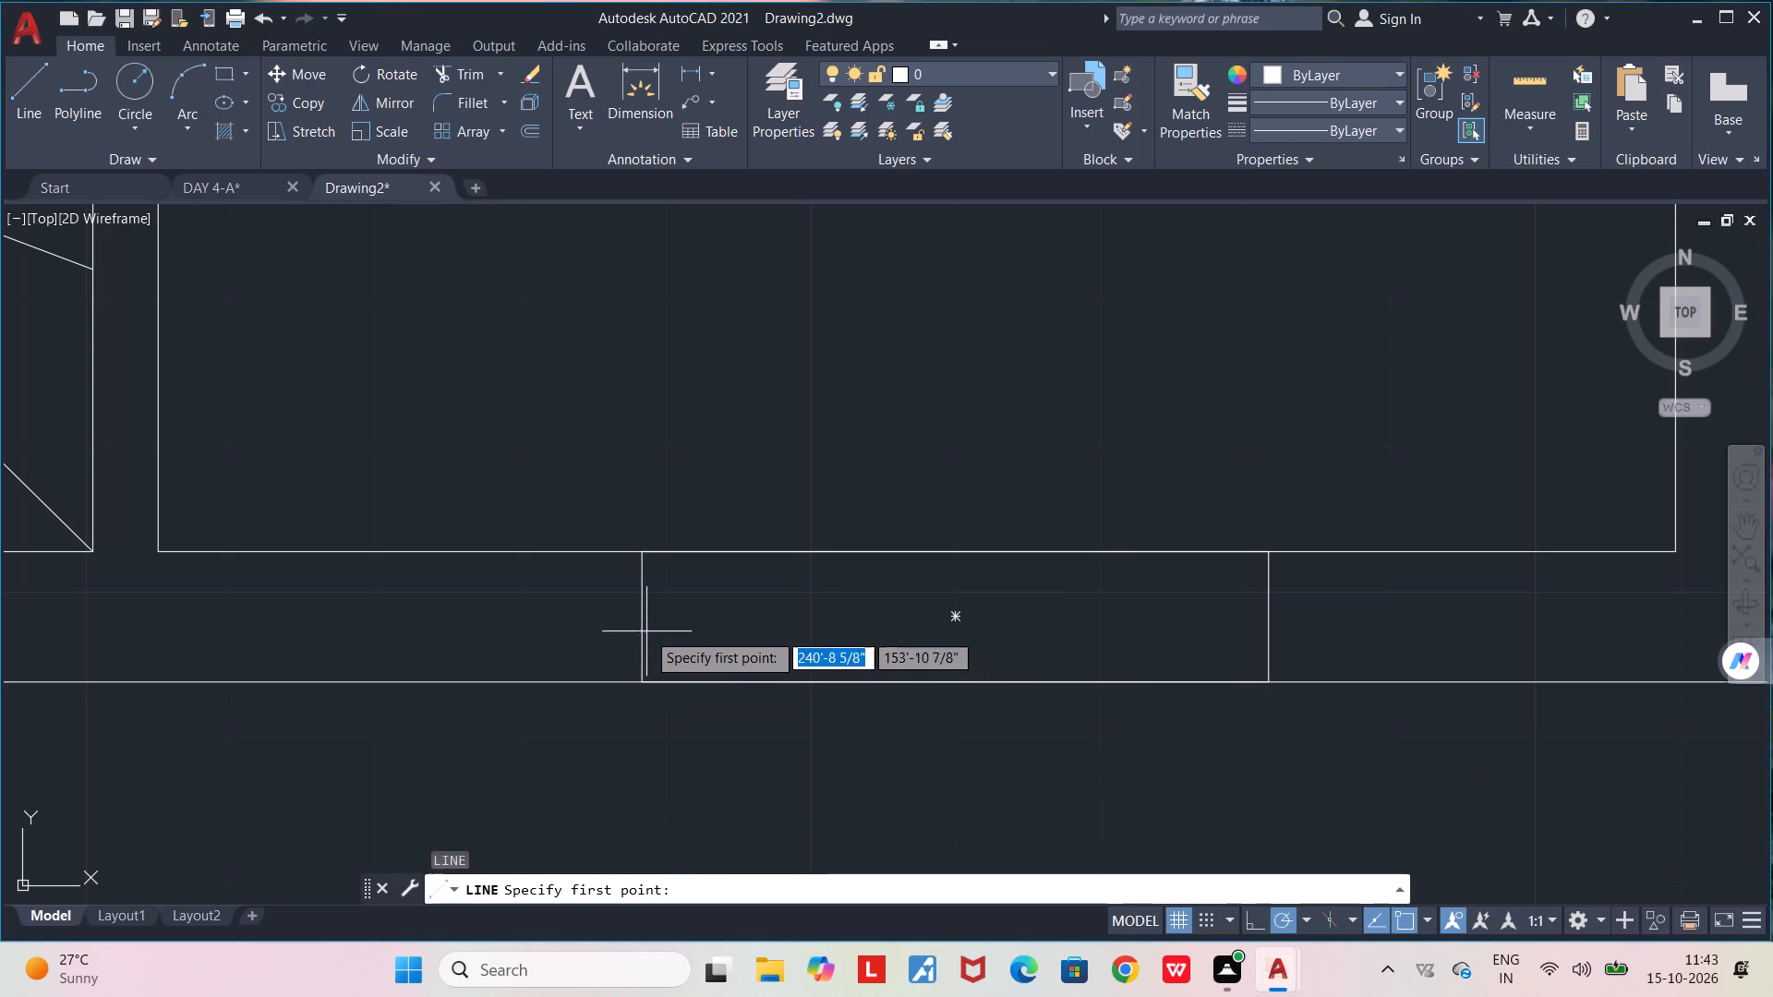
left_click(646, 617)
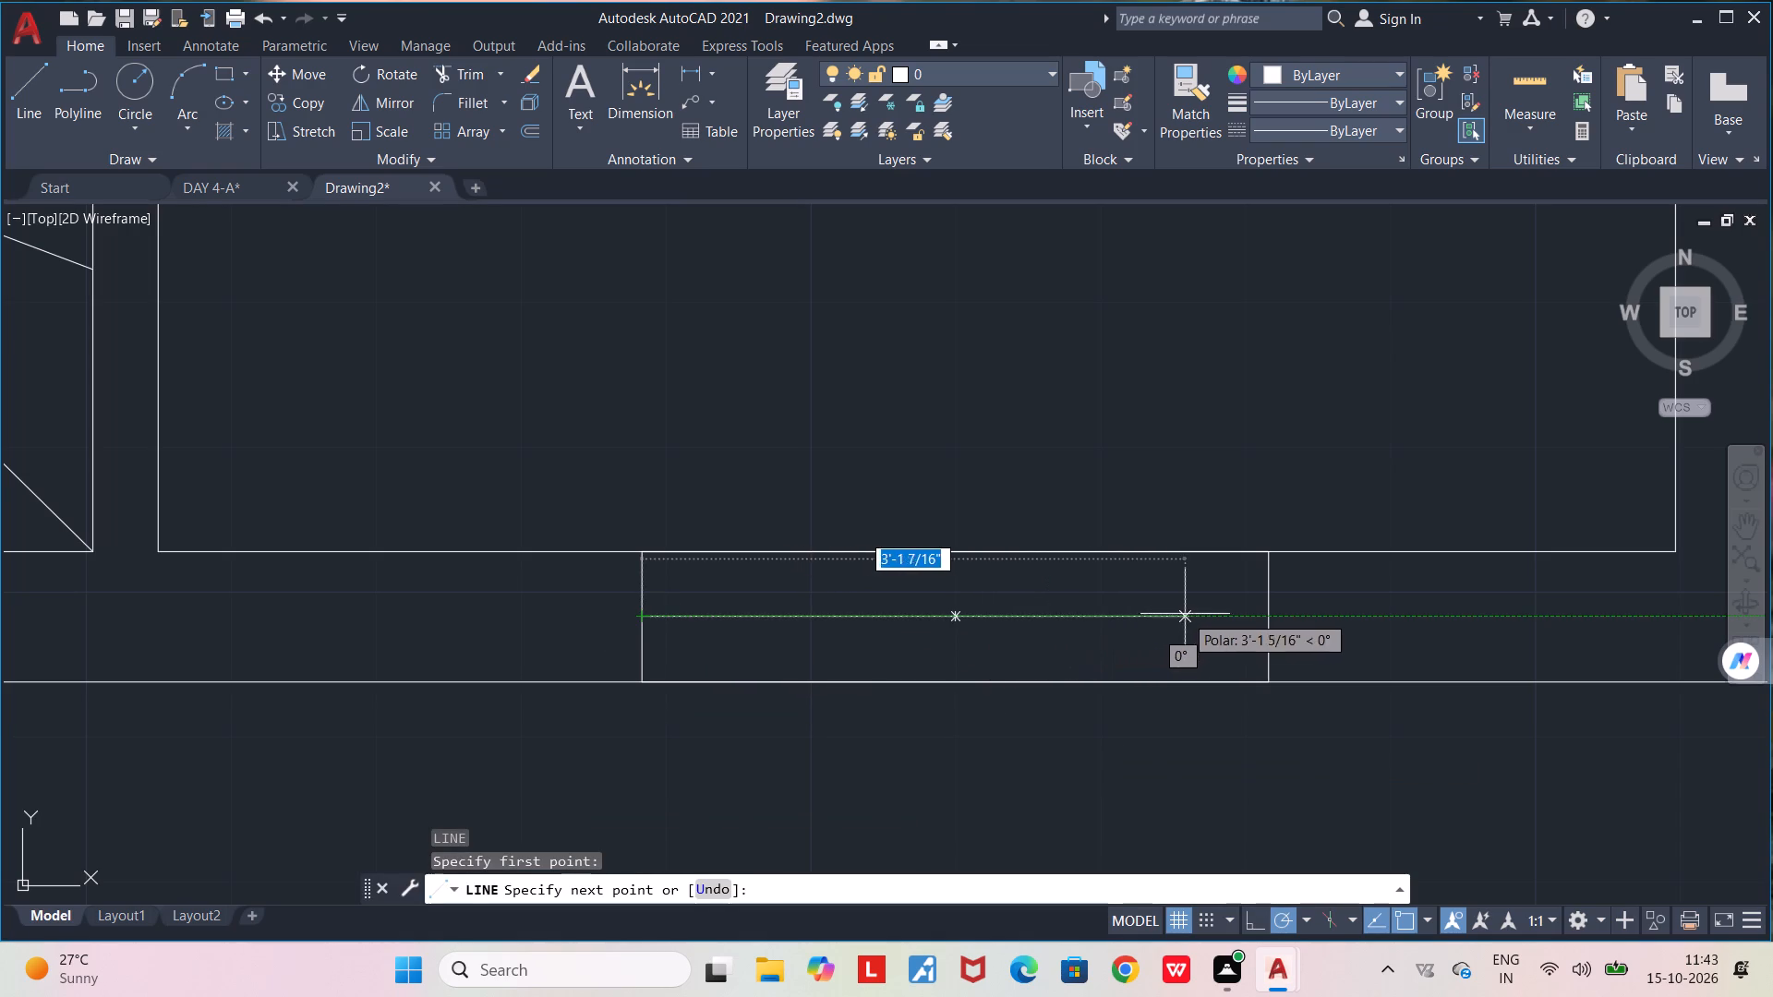
left_click(1263, 614)
key("space")
Draw two more full-width horizontal lines in the window rectangle, one above and one below its centre line.
type("L")
key("Return")
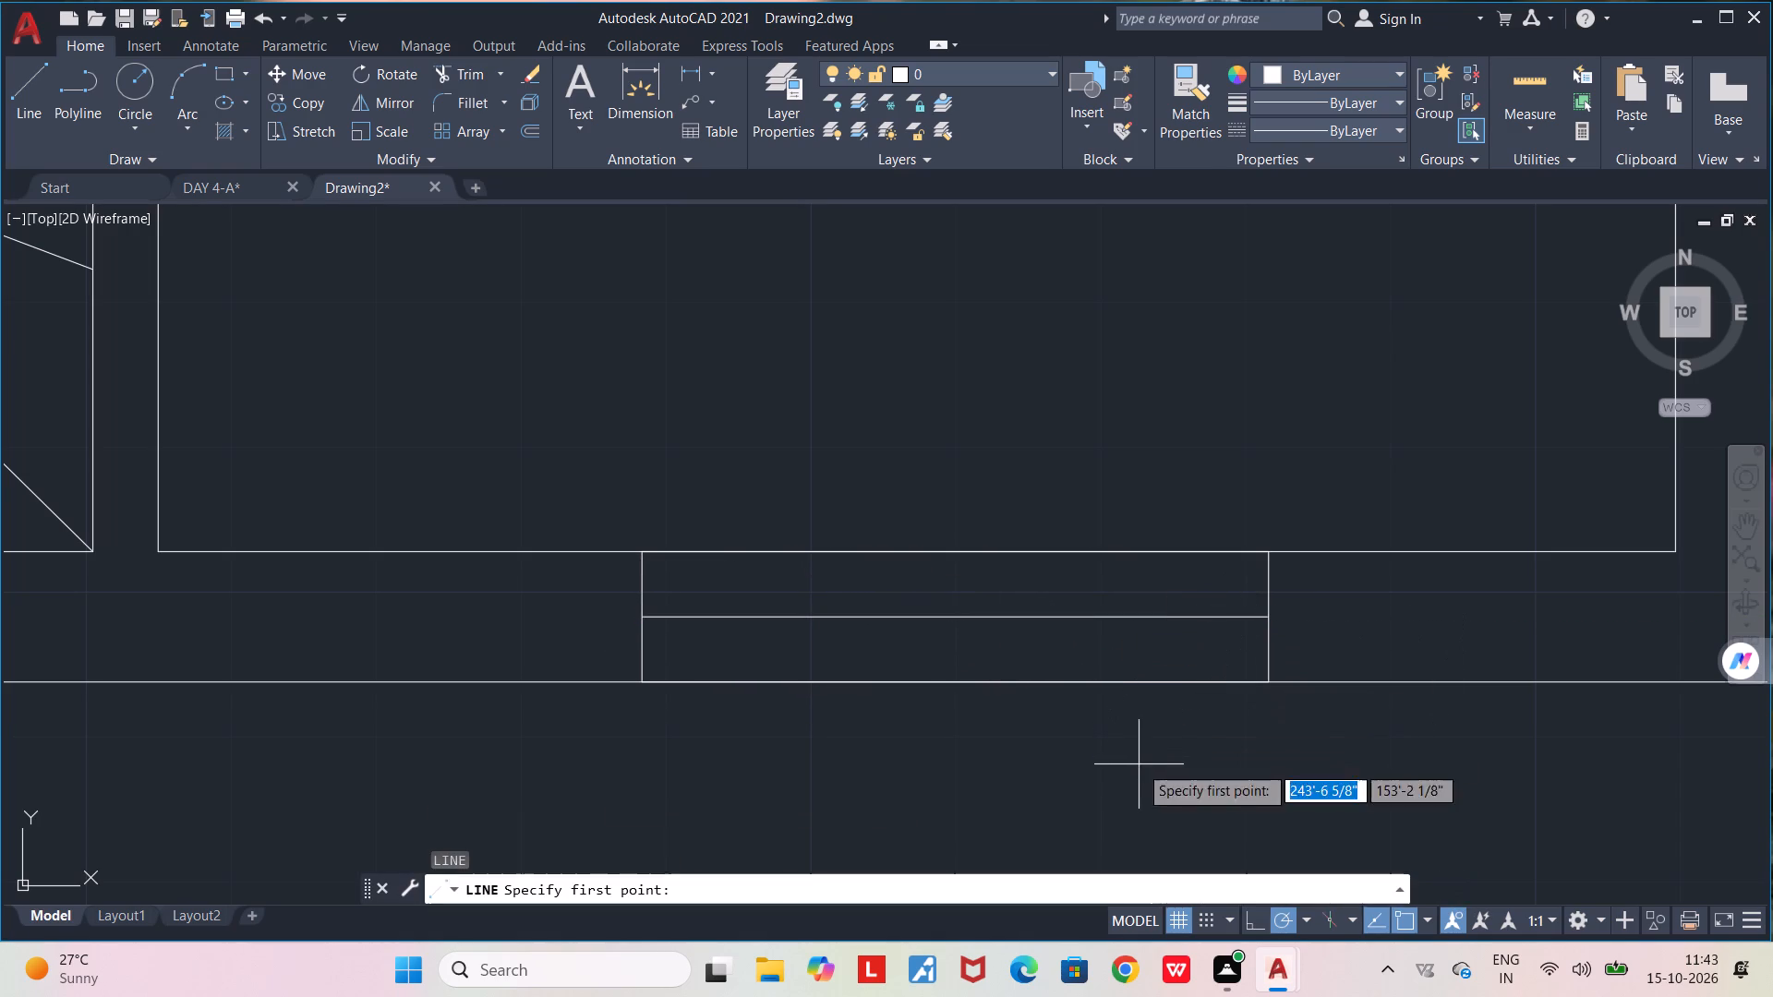
left_click(645, 588)
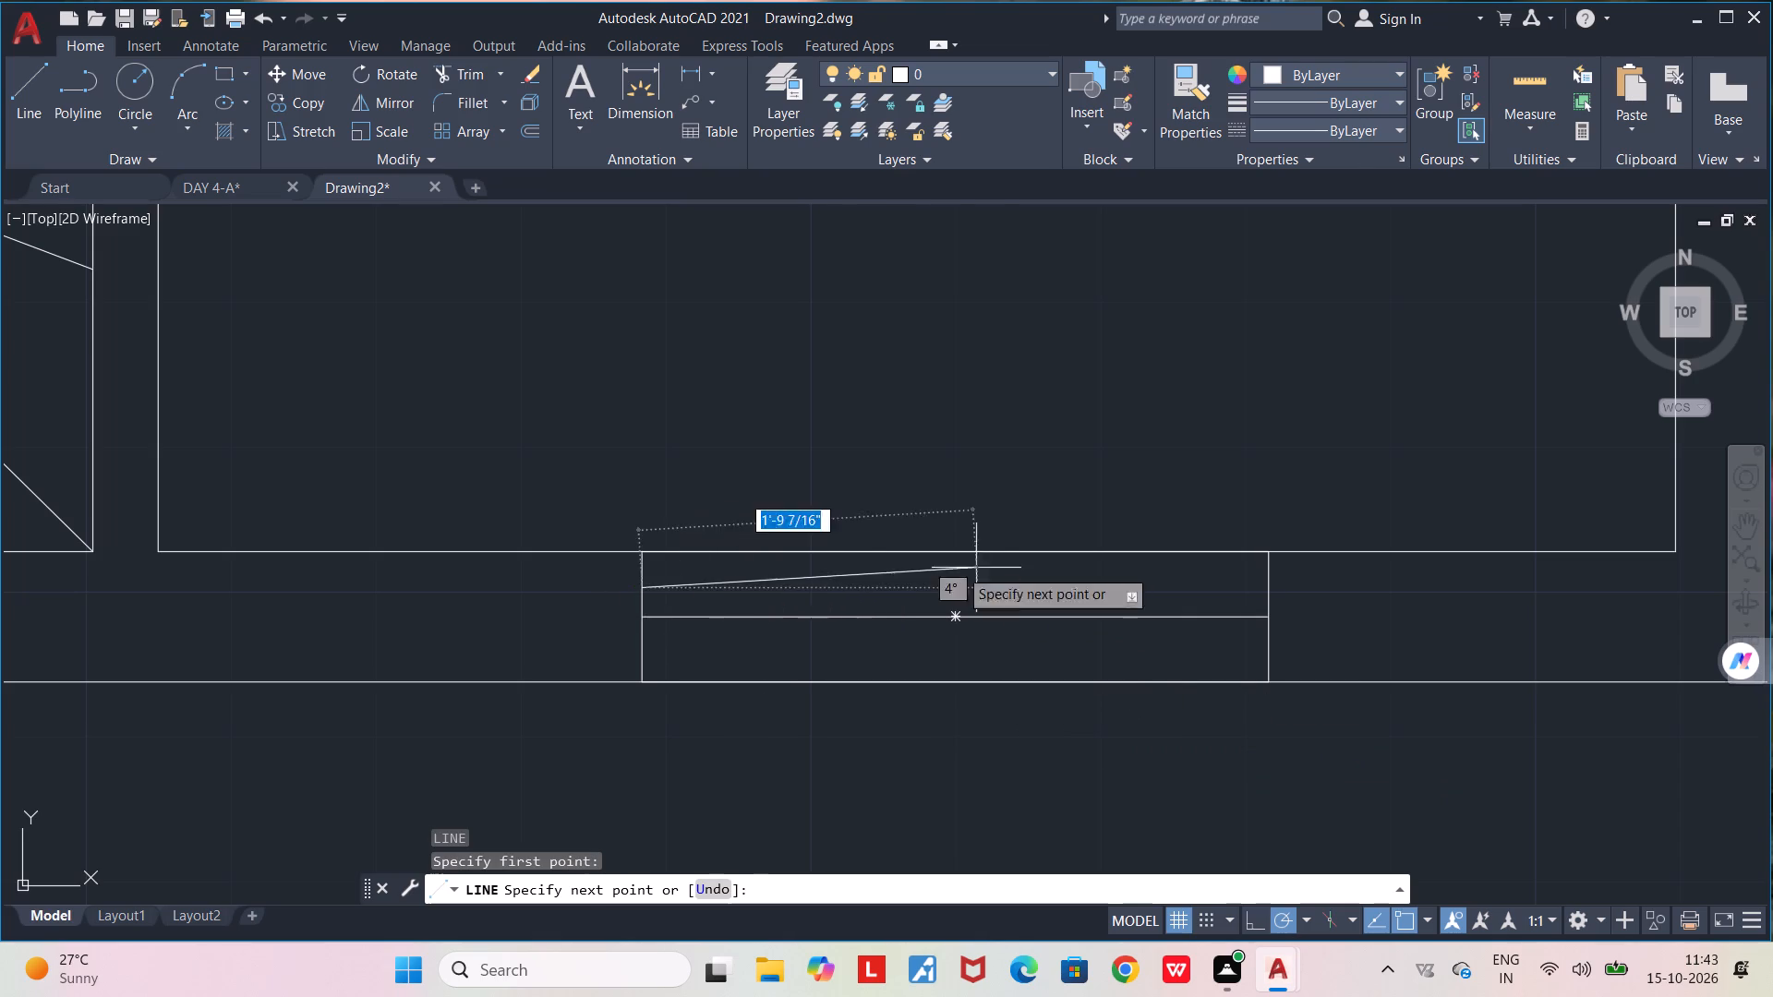
left_click(1271, 587)
key("space")
key("l")
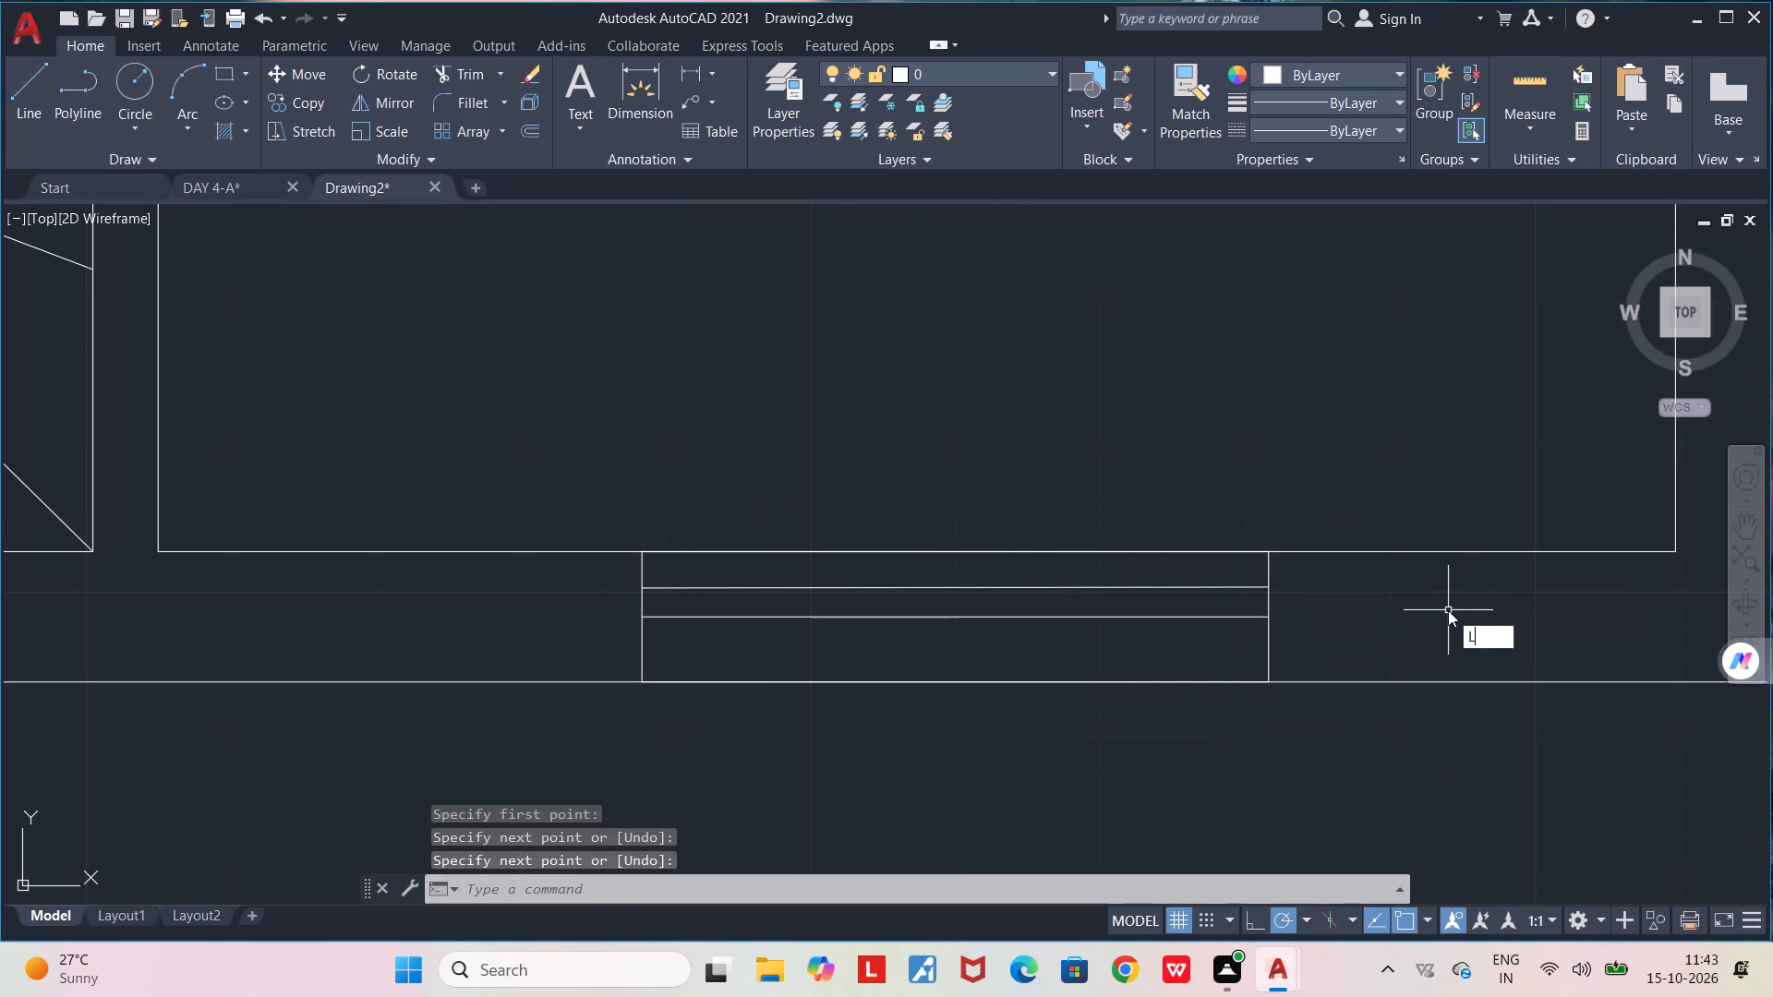
key("Return")
left_click(644, 646)
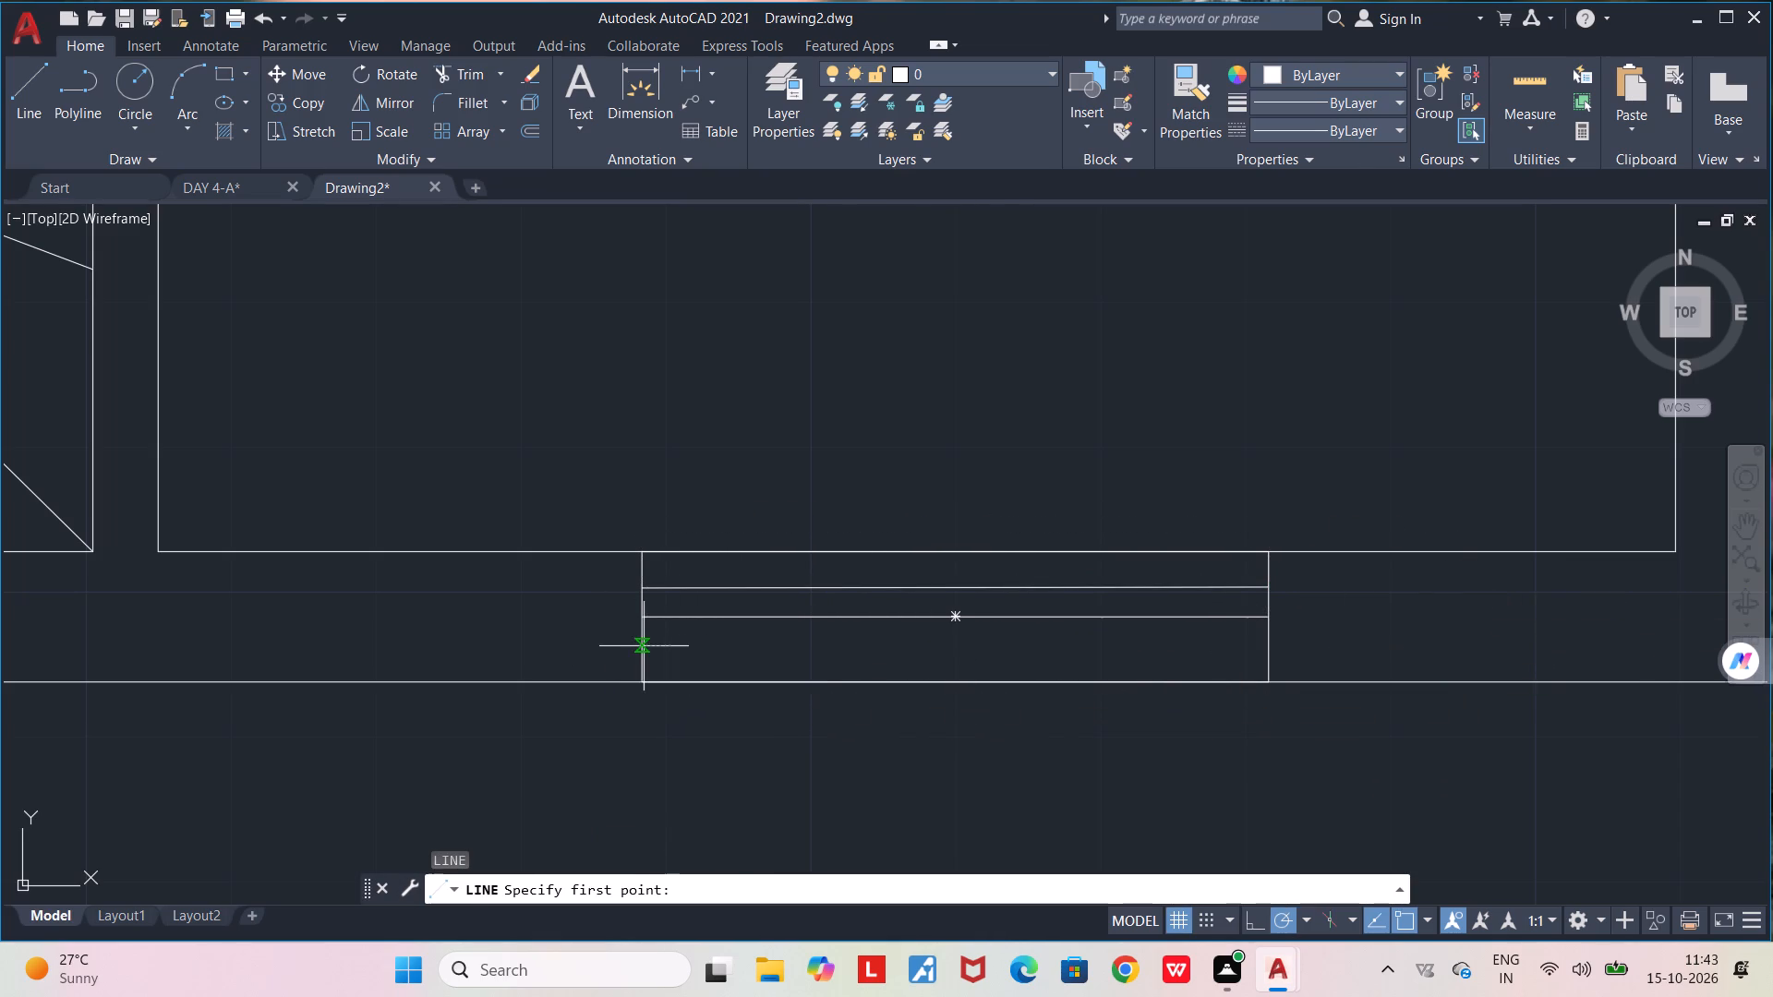
left_click(1270, 646)
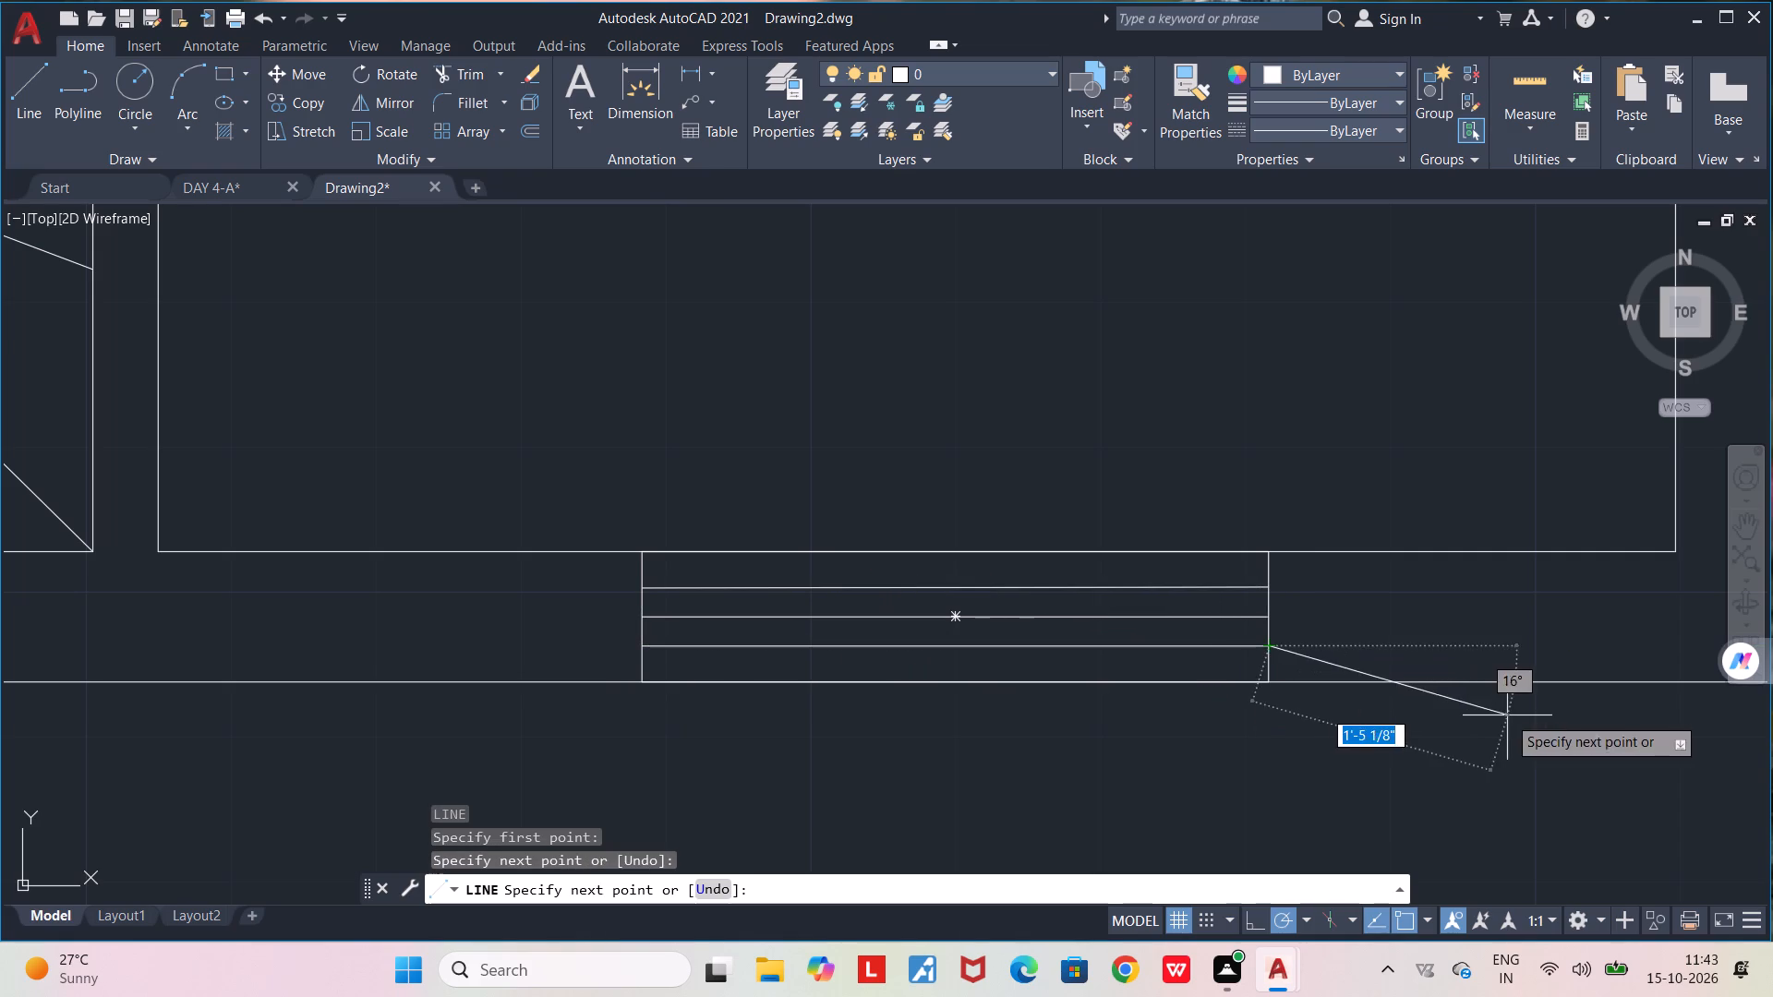
key("space")
scroll(1350, 664, "down", 1)
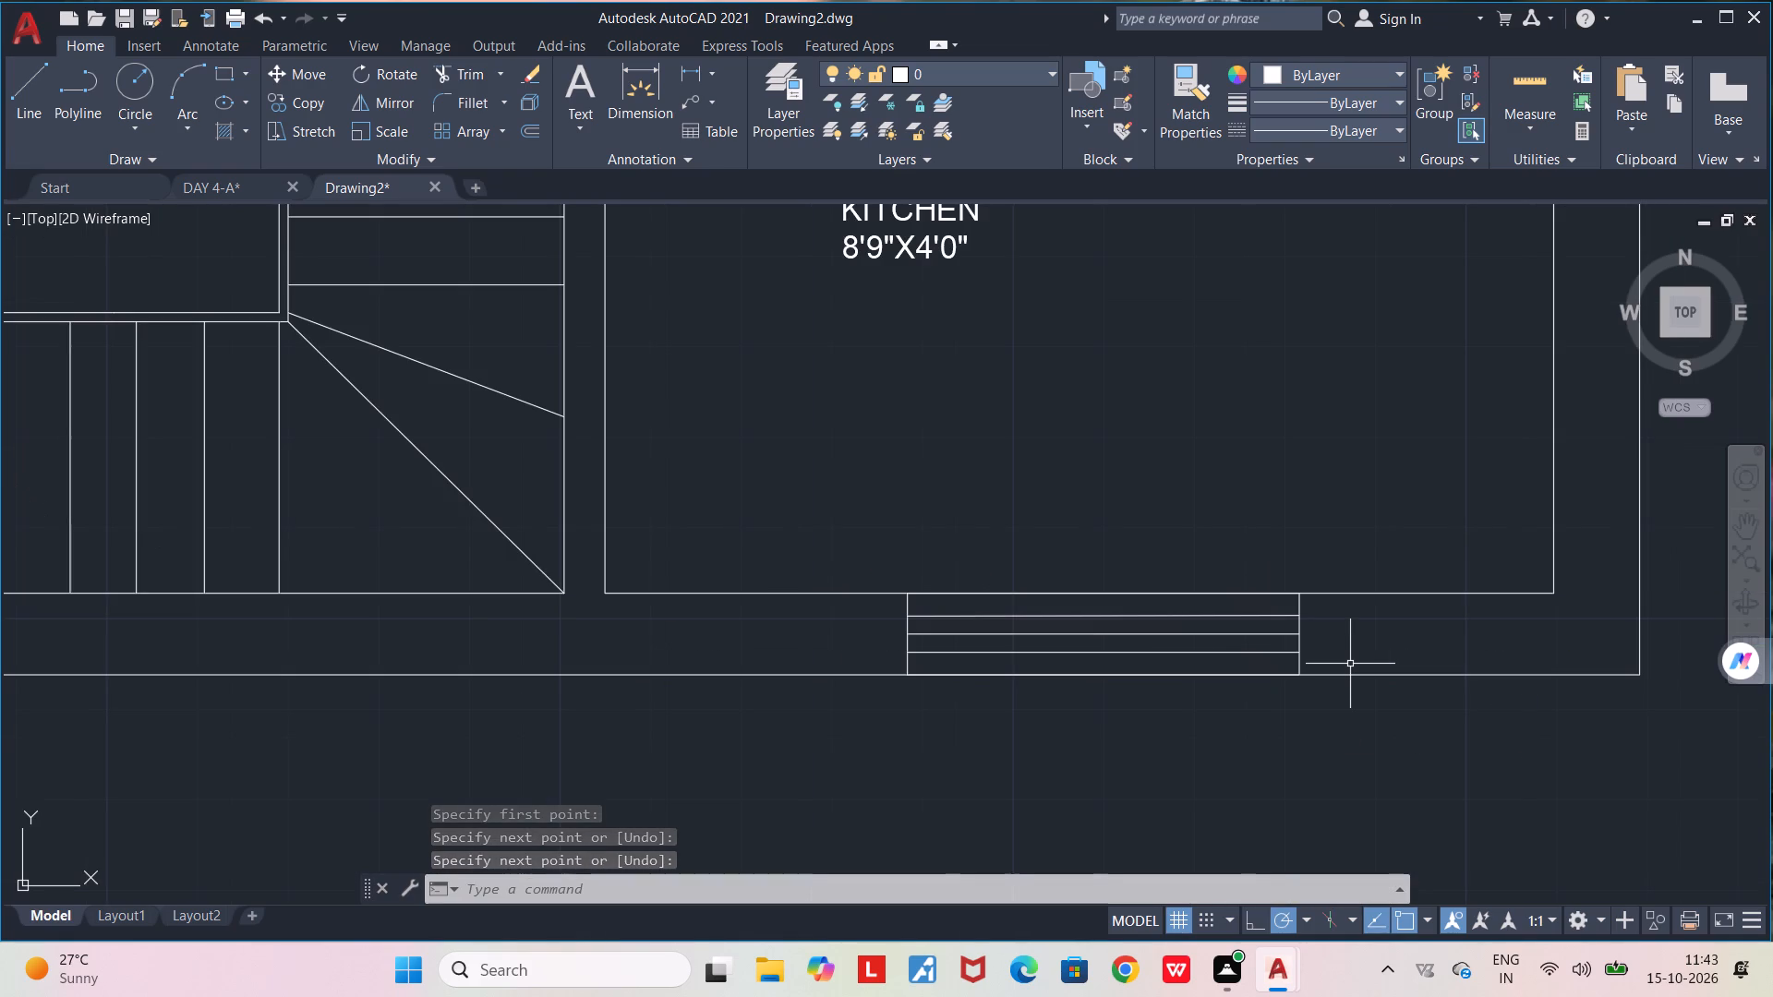
key("space")
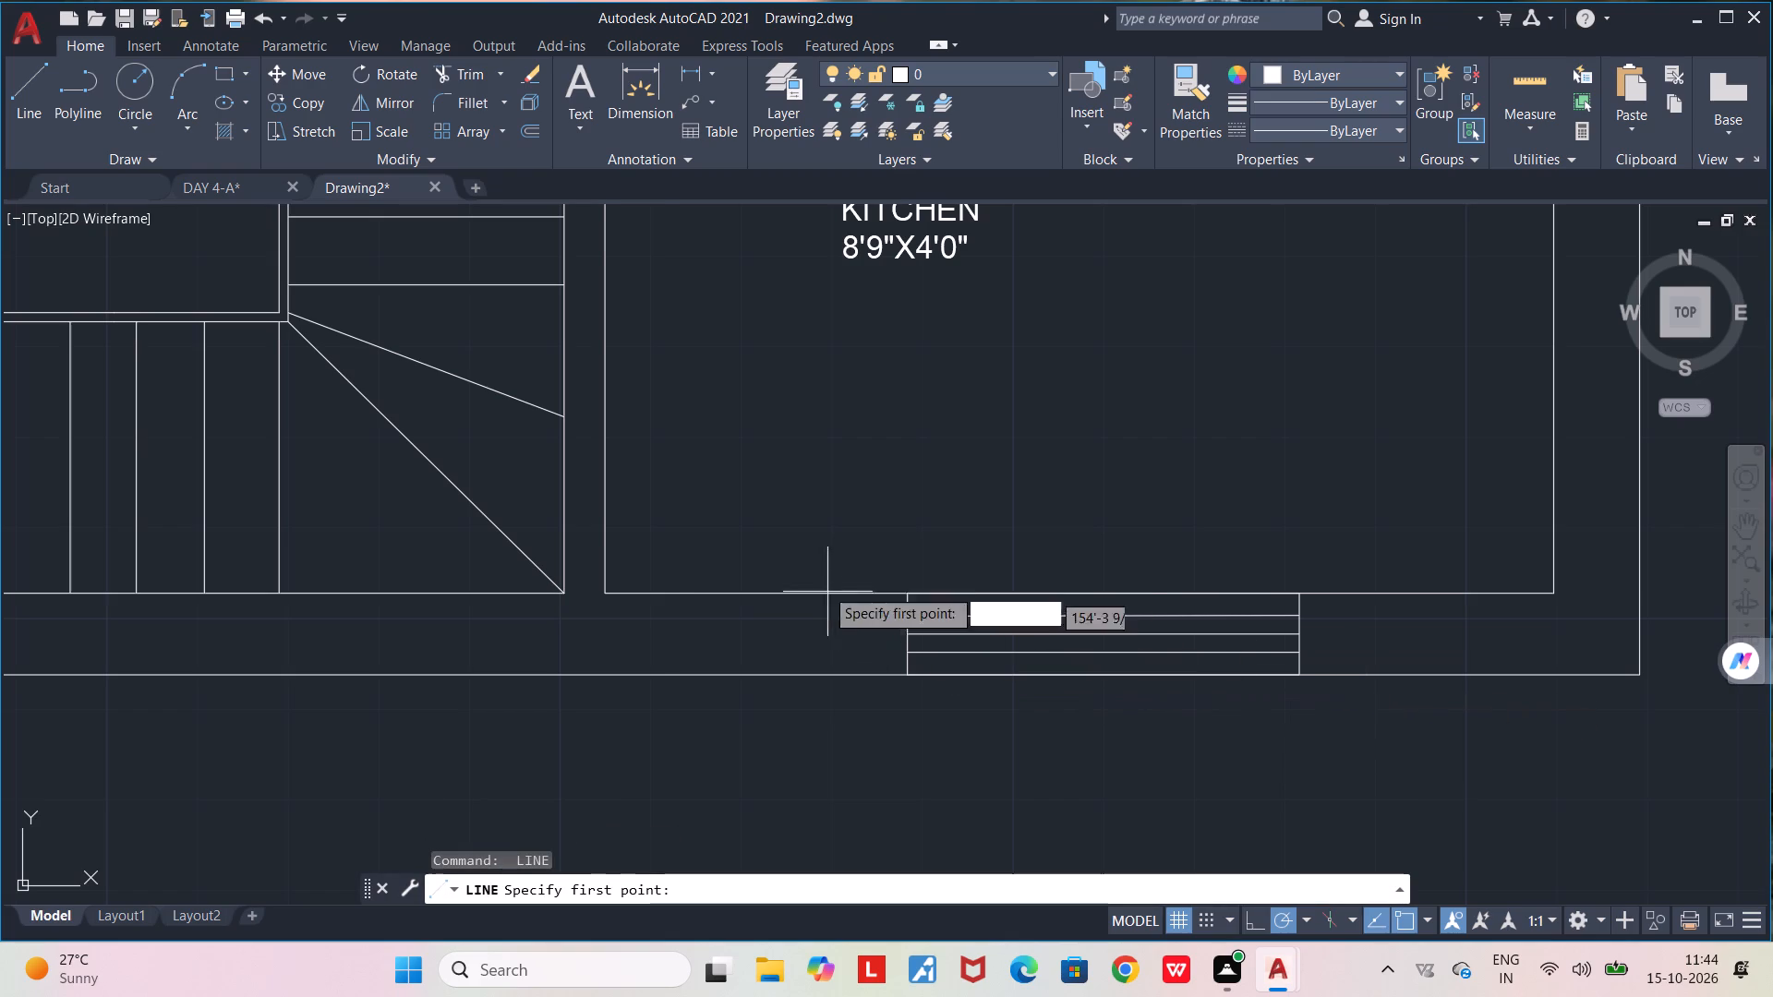
key("Escape")
Copy the kitchen window's rectangle and its three inner lines to the clipboard.
left_click(864, 518)
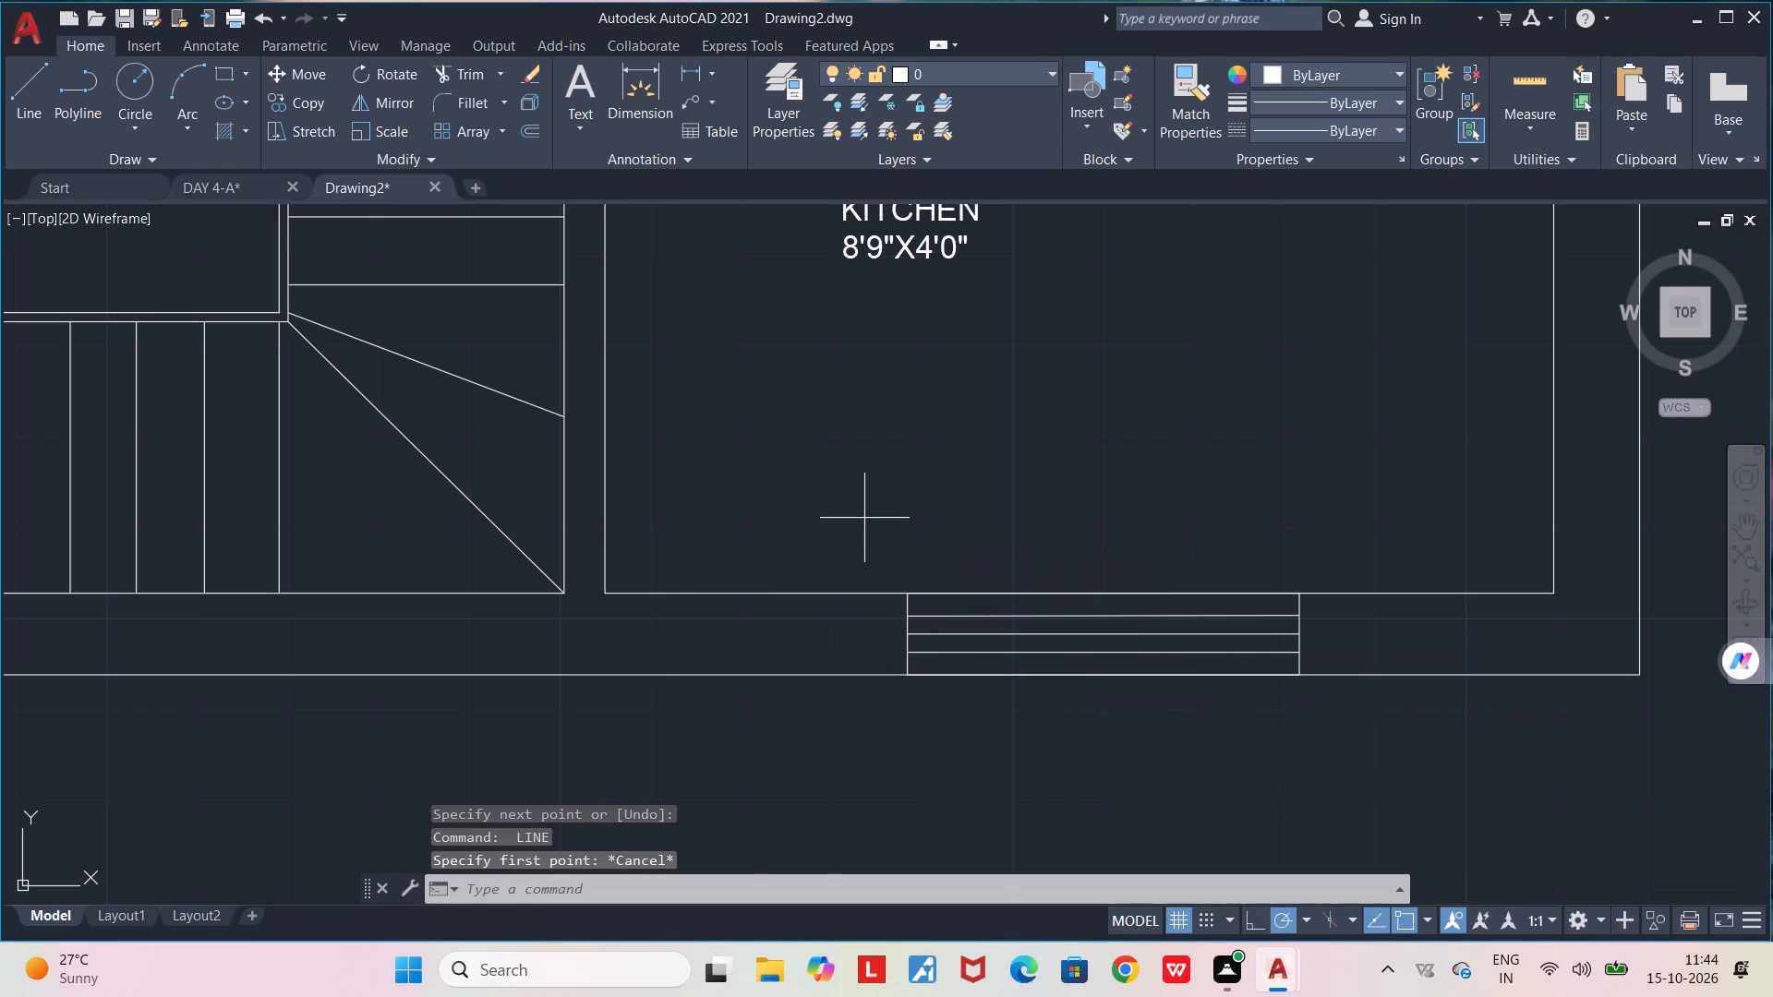
left_click(1396, 811)
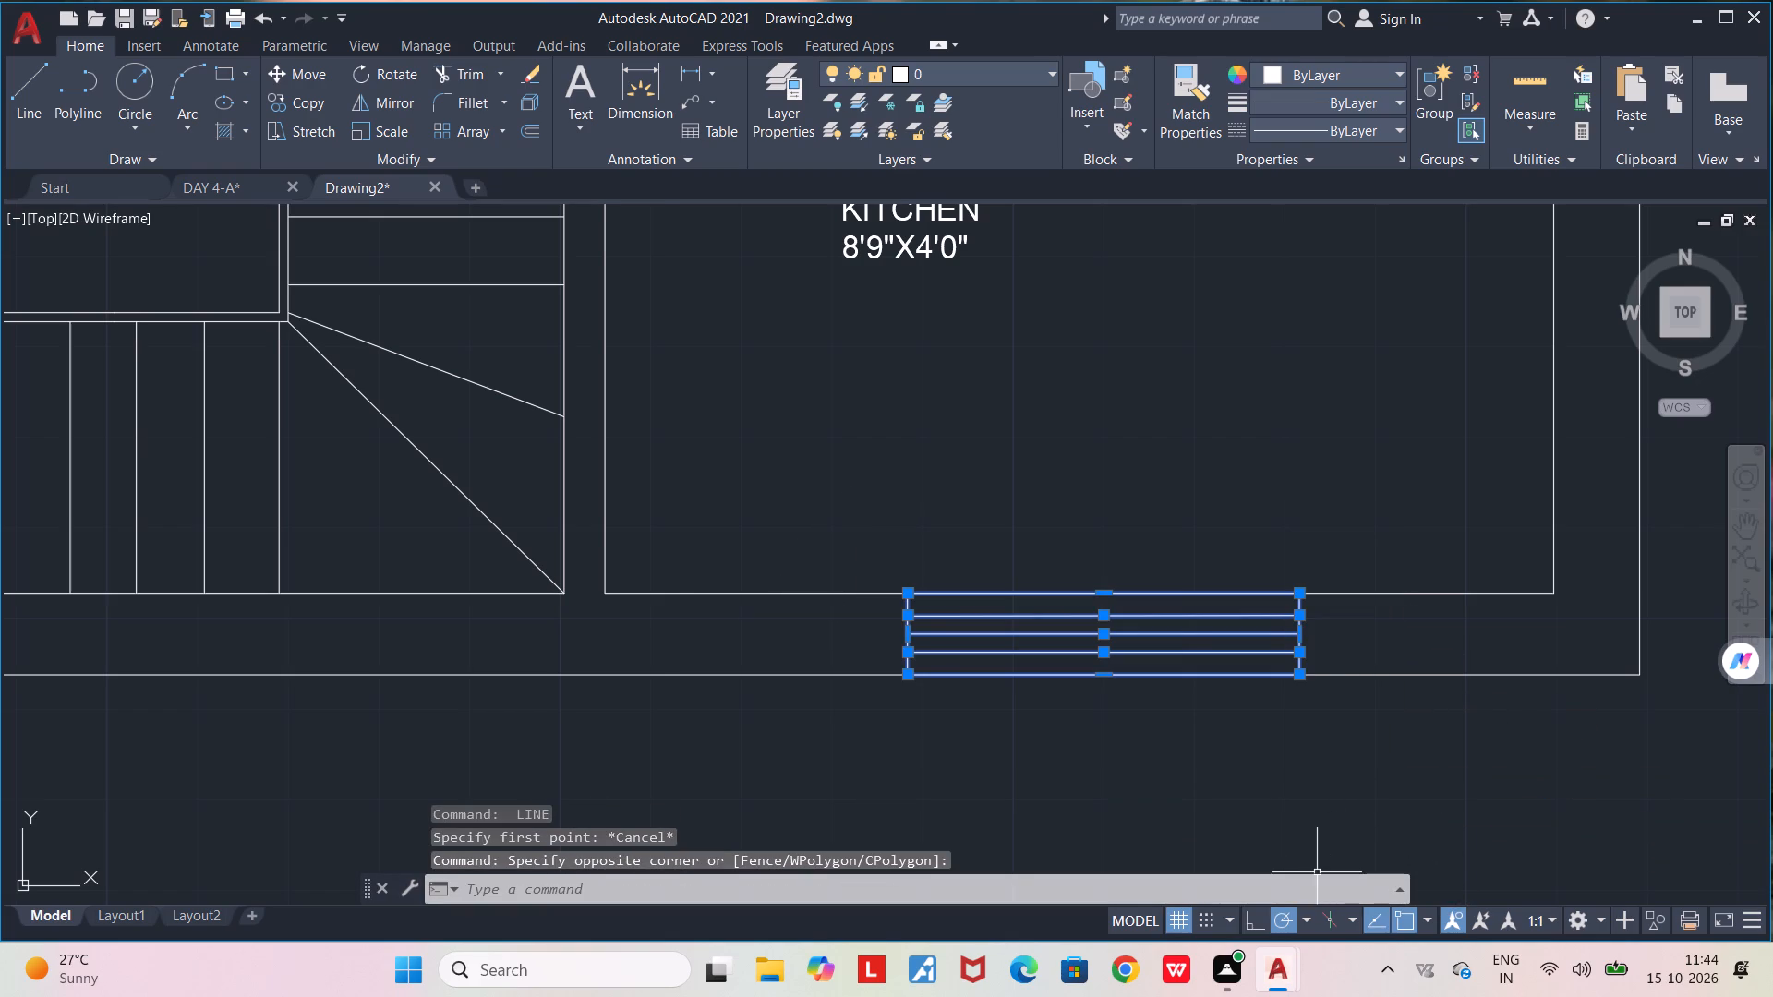
key("ctrl+c")
scroll(1317, 872, "down", 4)
middle_click_drag(1305, 694, 872, 741)
scroll(872, 741, "down", 1)
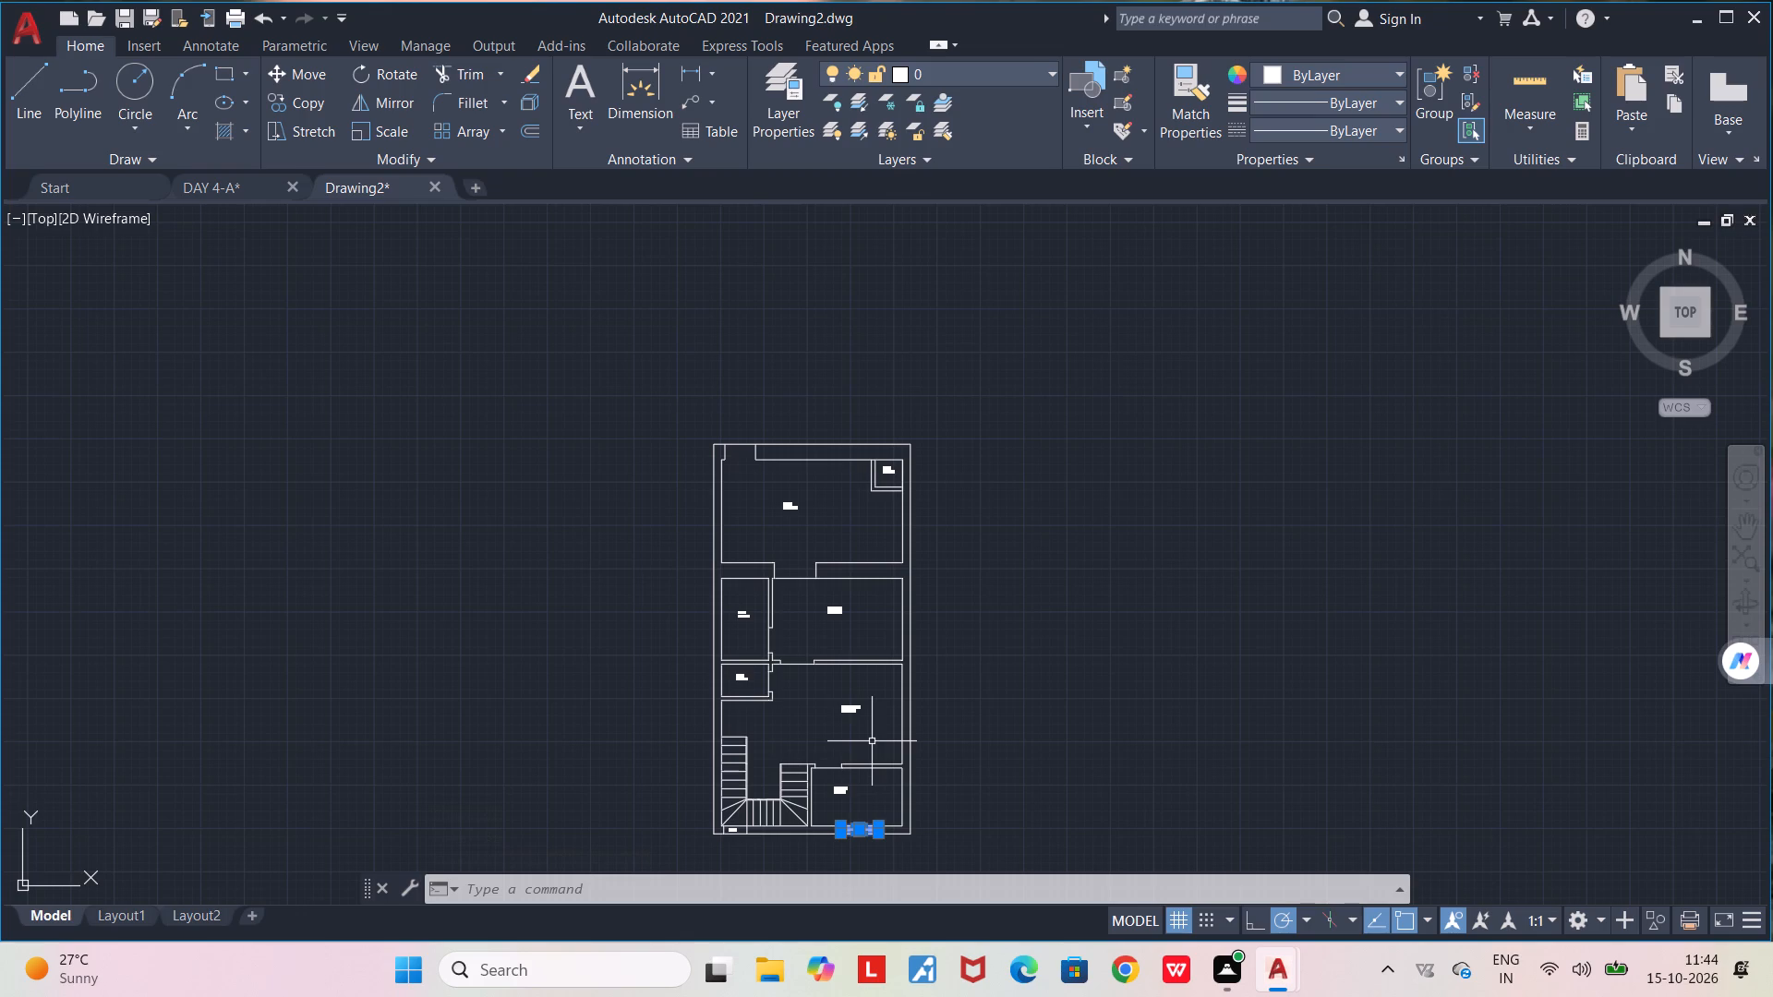
key("space")
key("space")
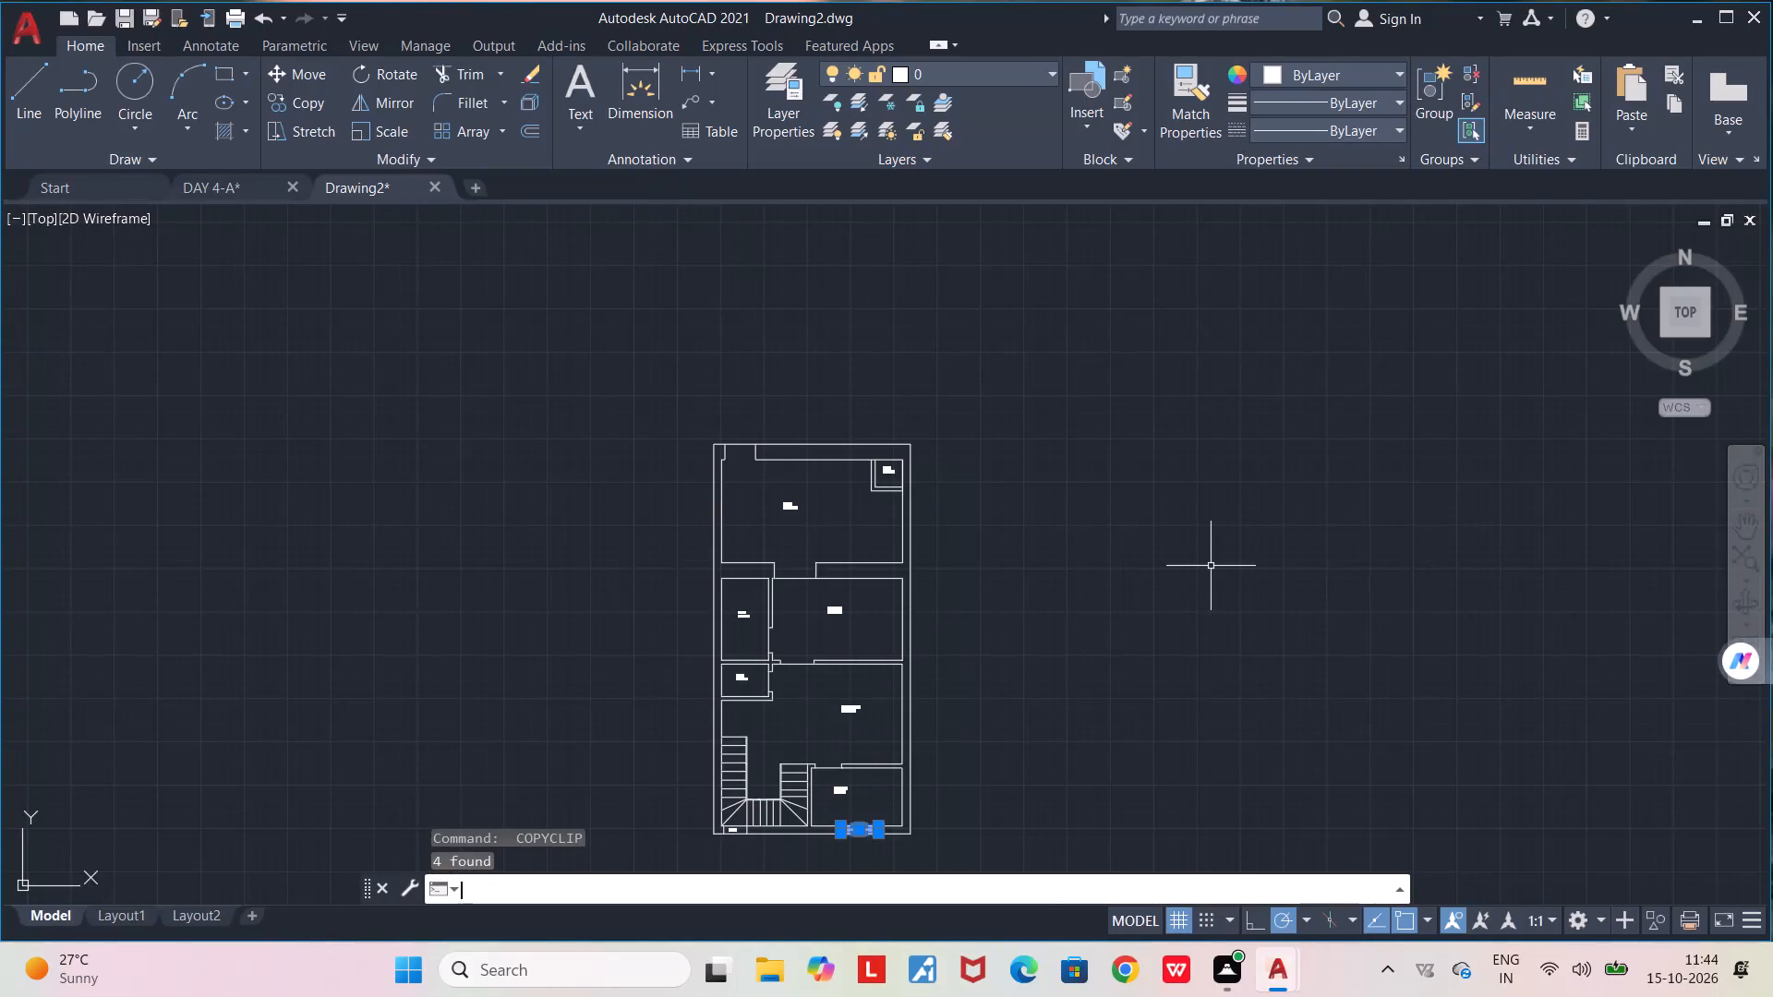
key("Escape")
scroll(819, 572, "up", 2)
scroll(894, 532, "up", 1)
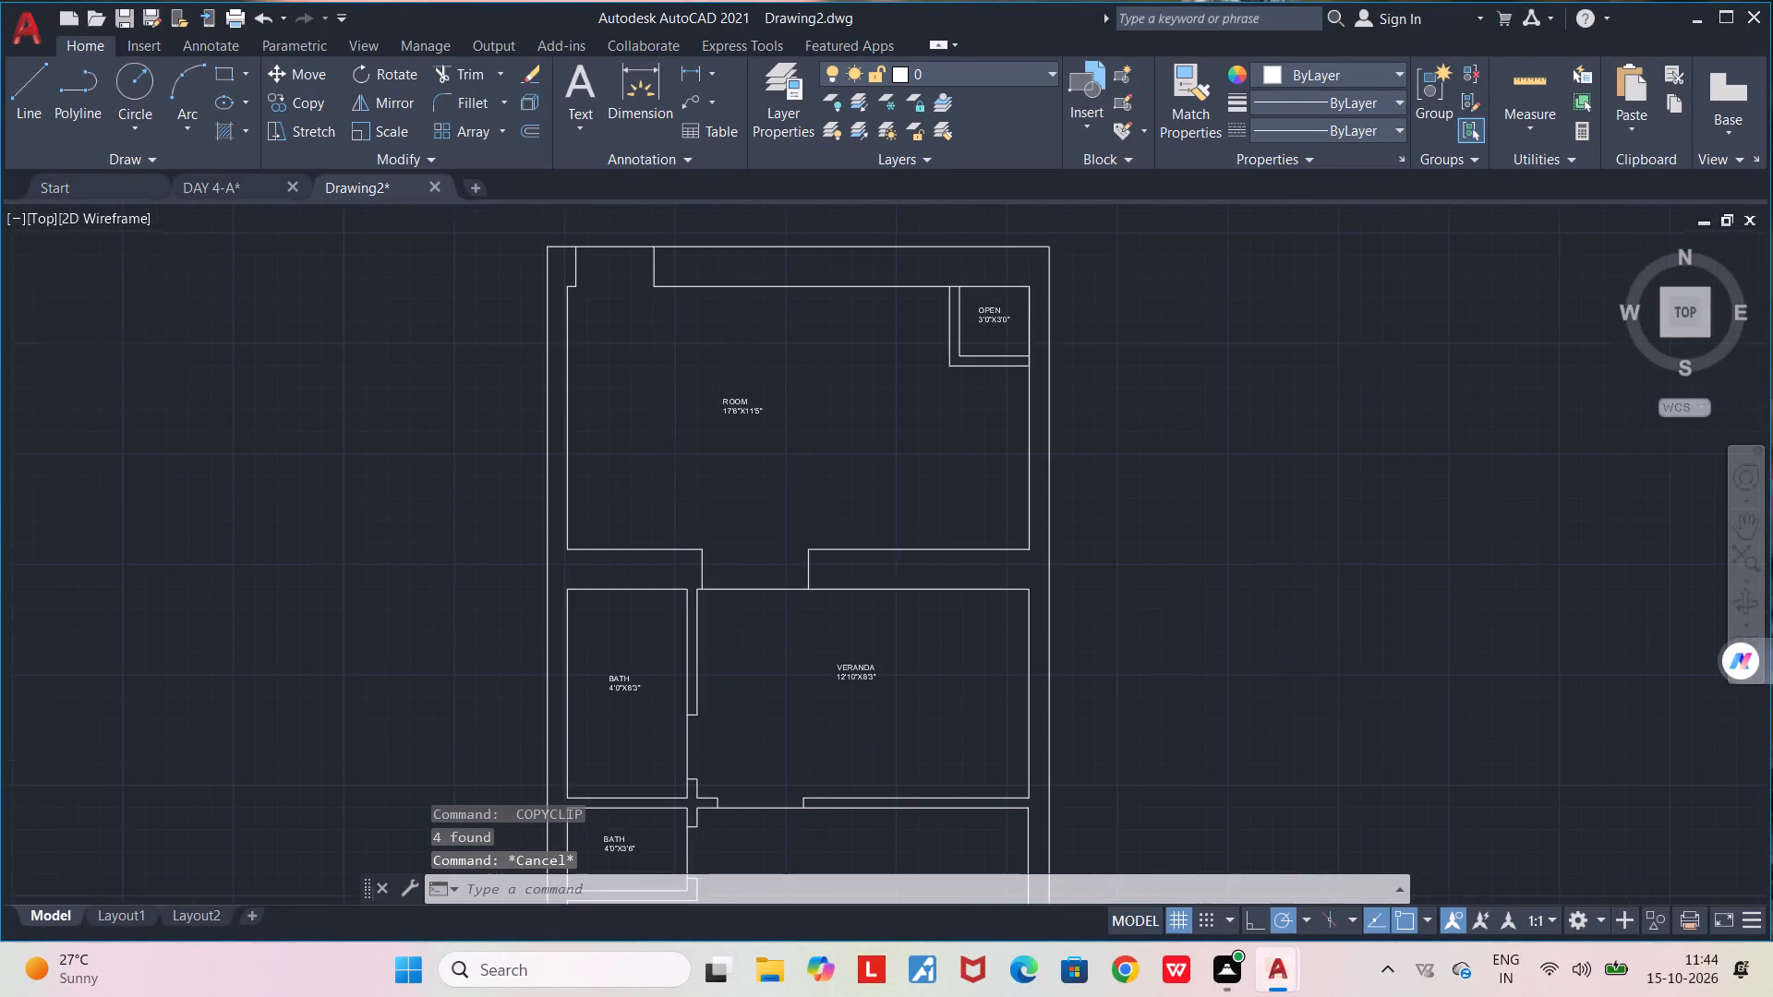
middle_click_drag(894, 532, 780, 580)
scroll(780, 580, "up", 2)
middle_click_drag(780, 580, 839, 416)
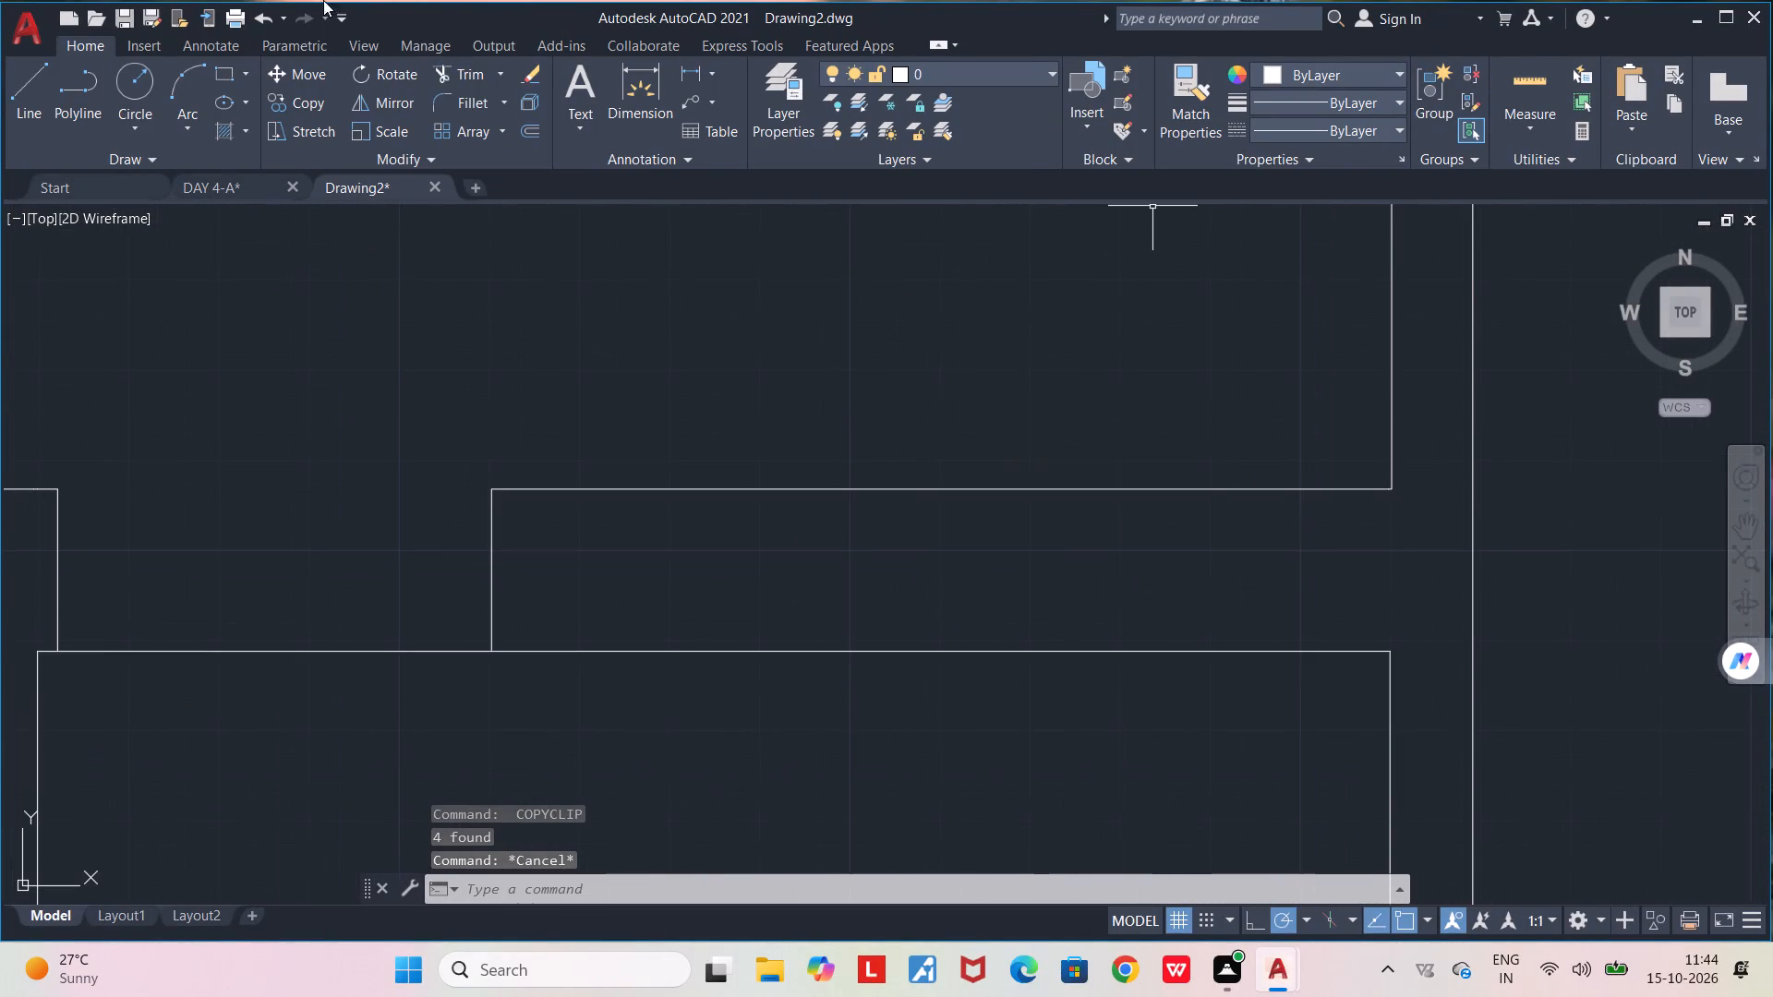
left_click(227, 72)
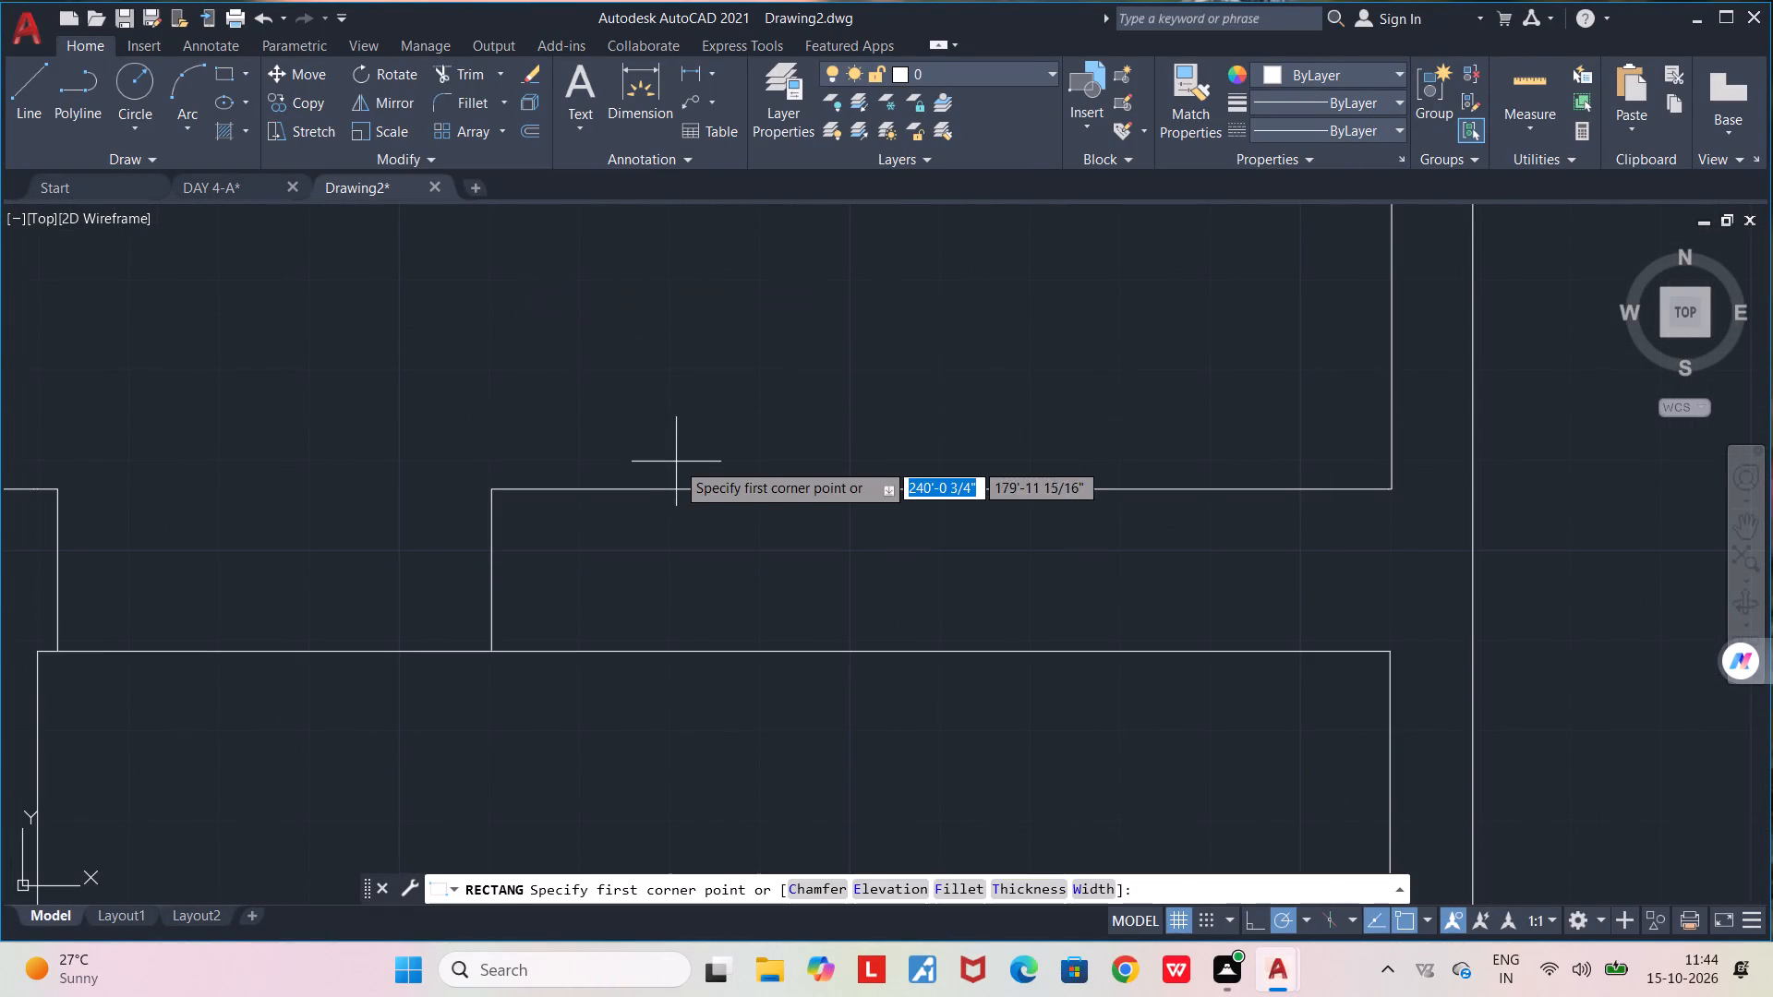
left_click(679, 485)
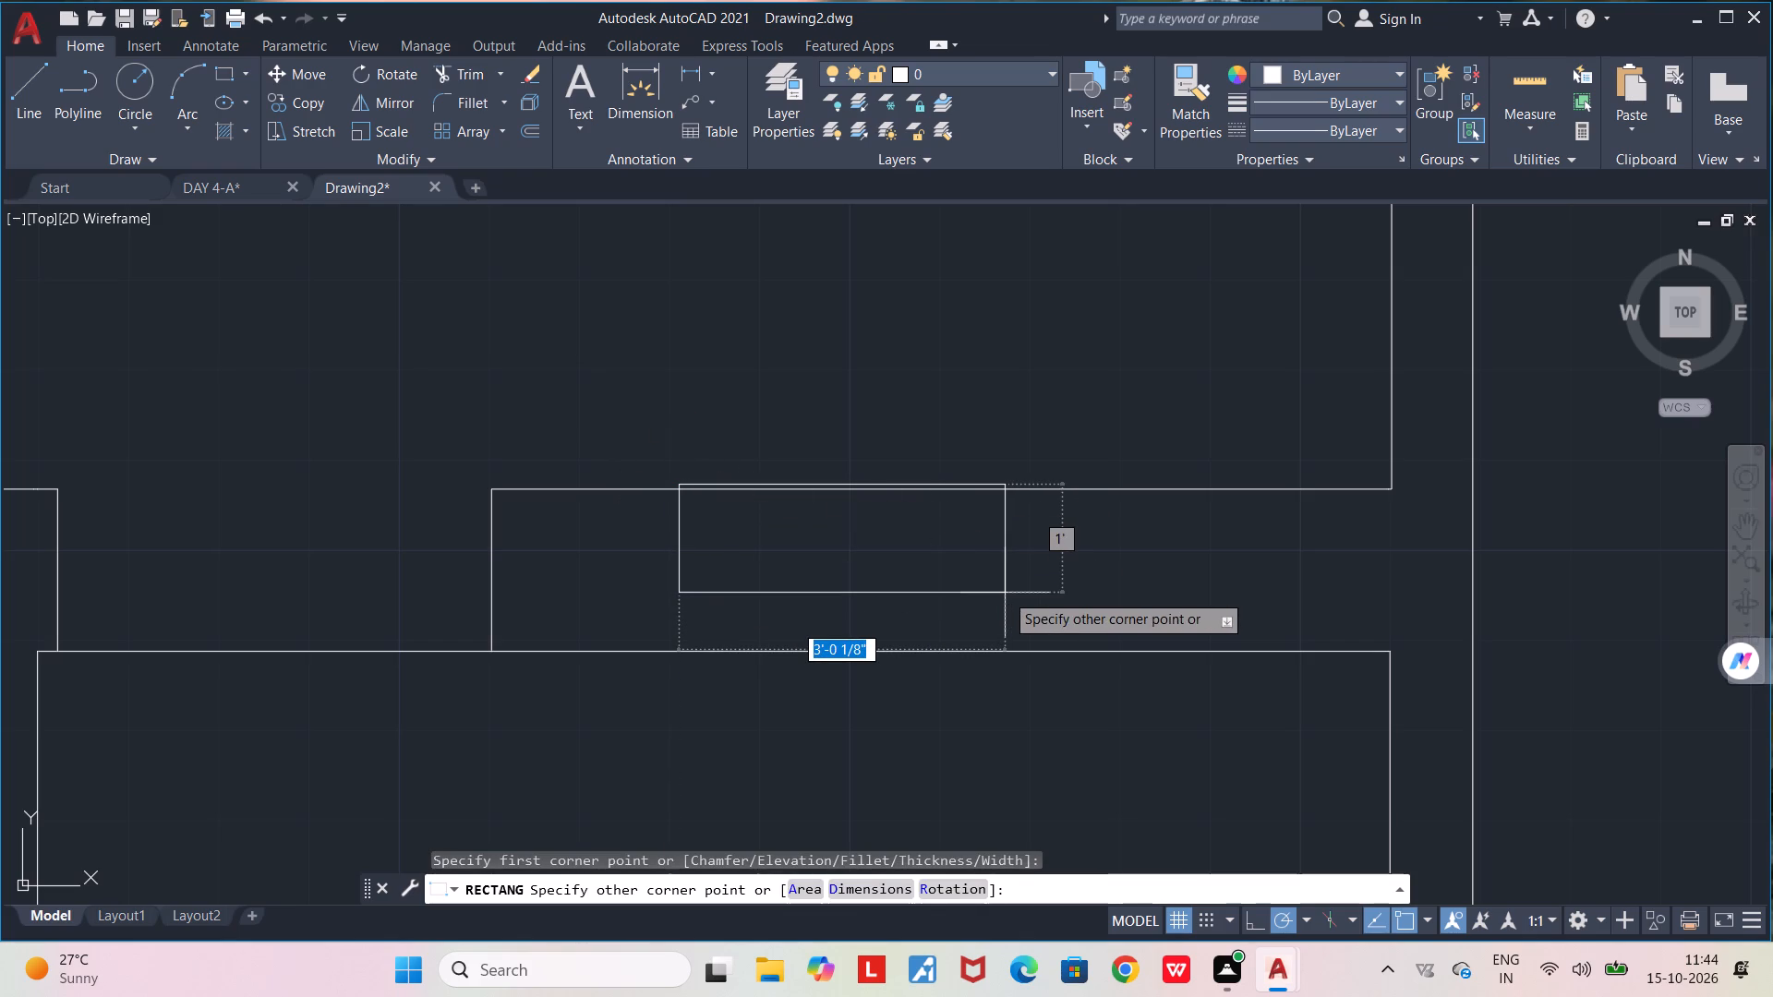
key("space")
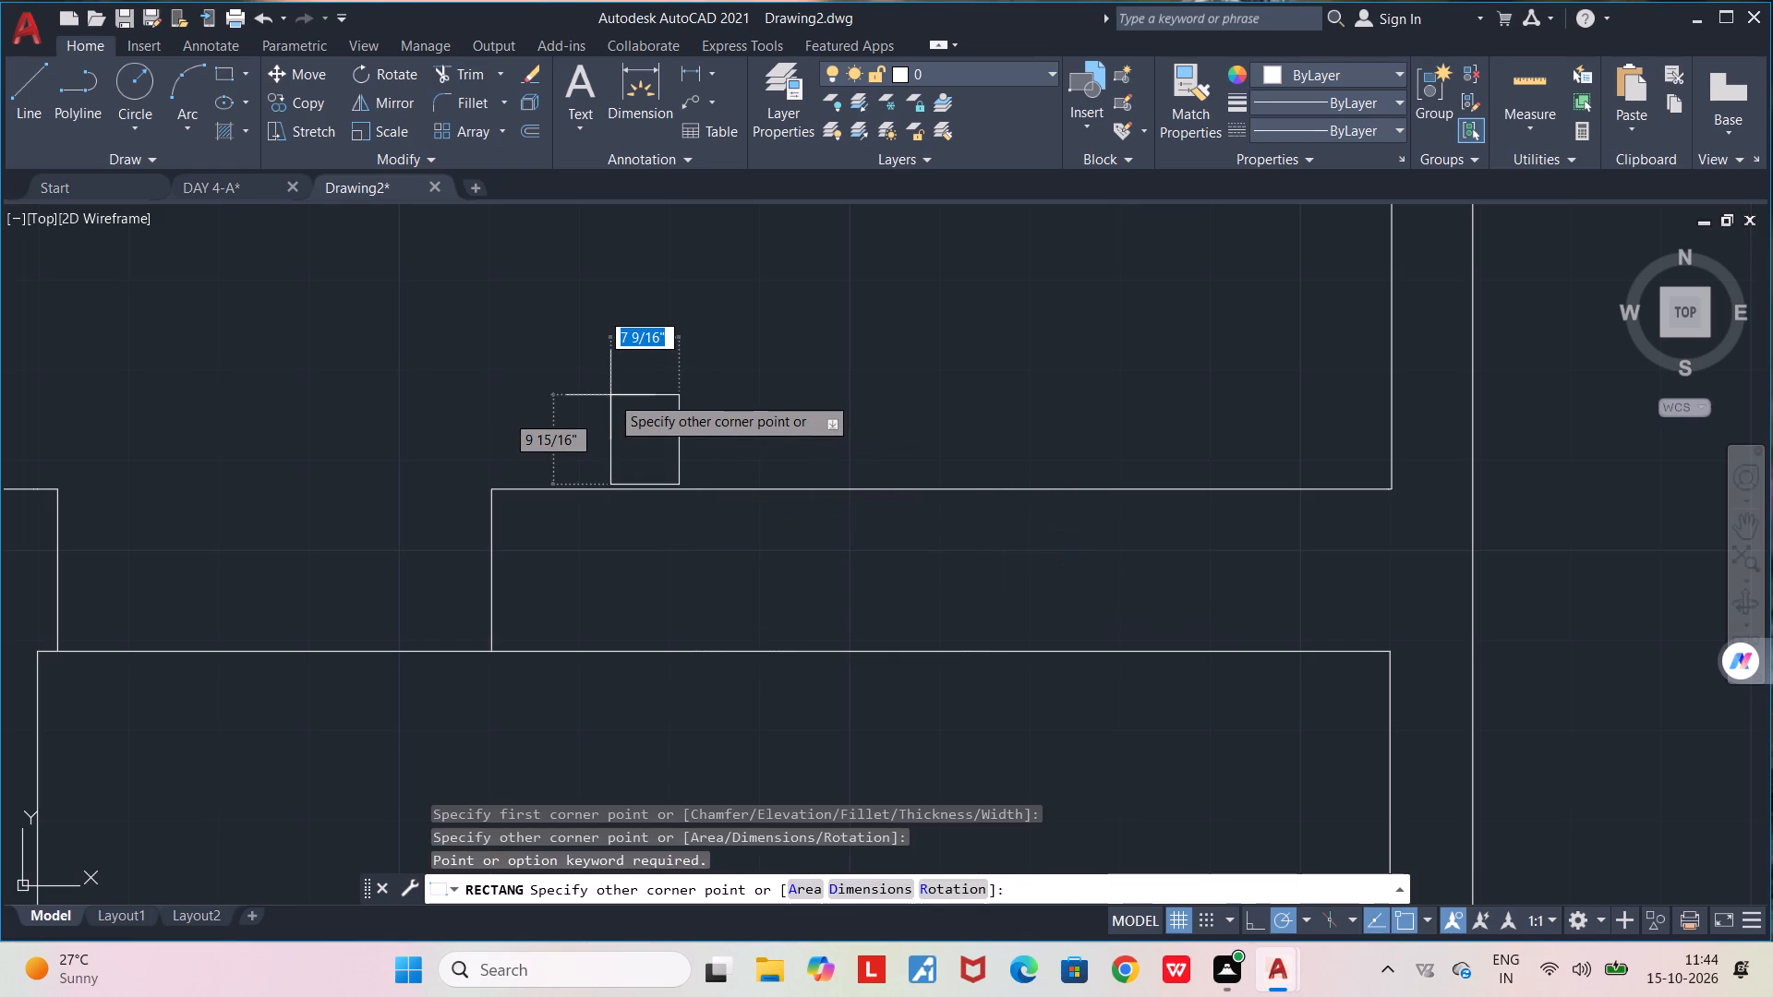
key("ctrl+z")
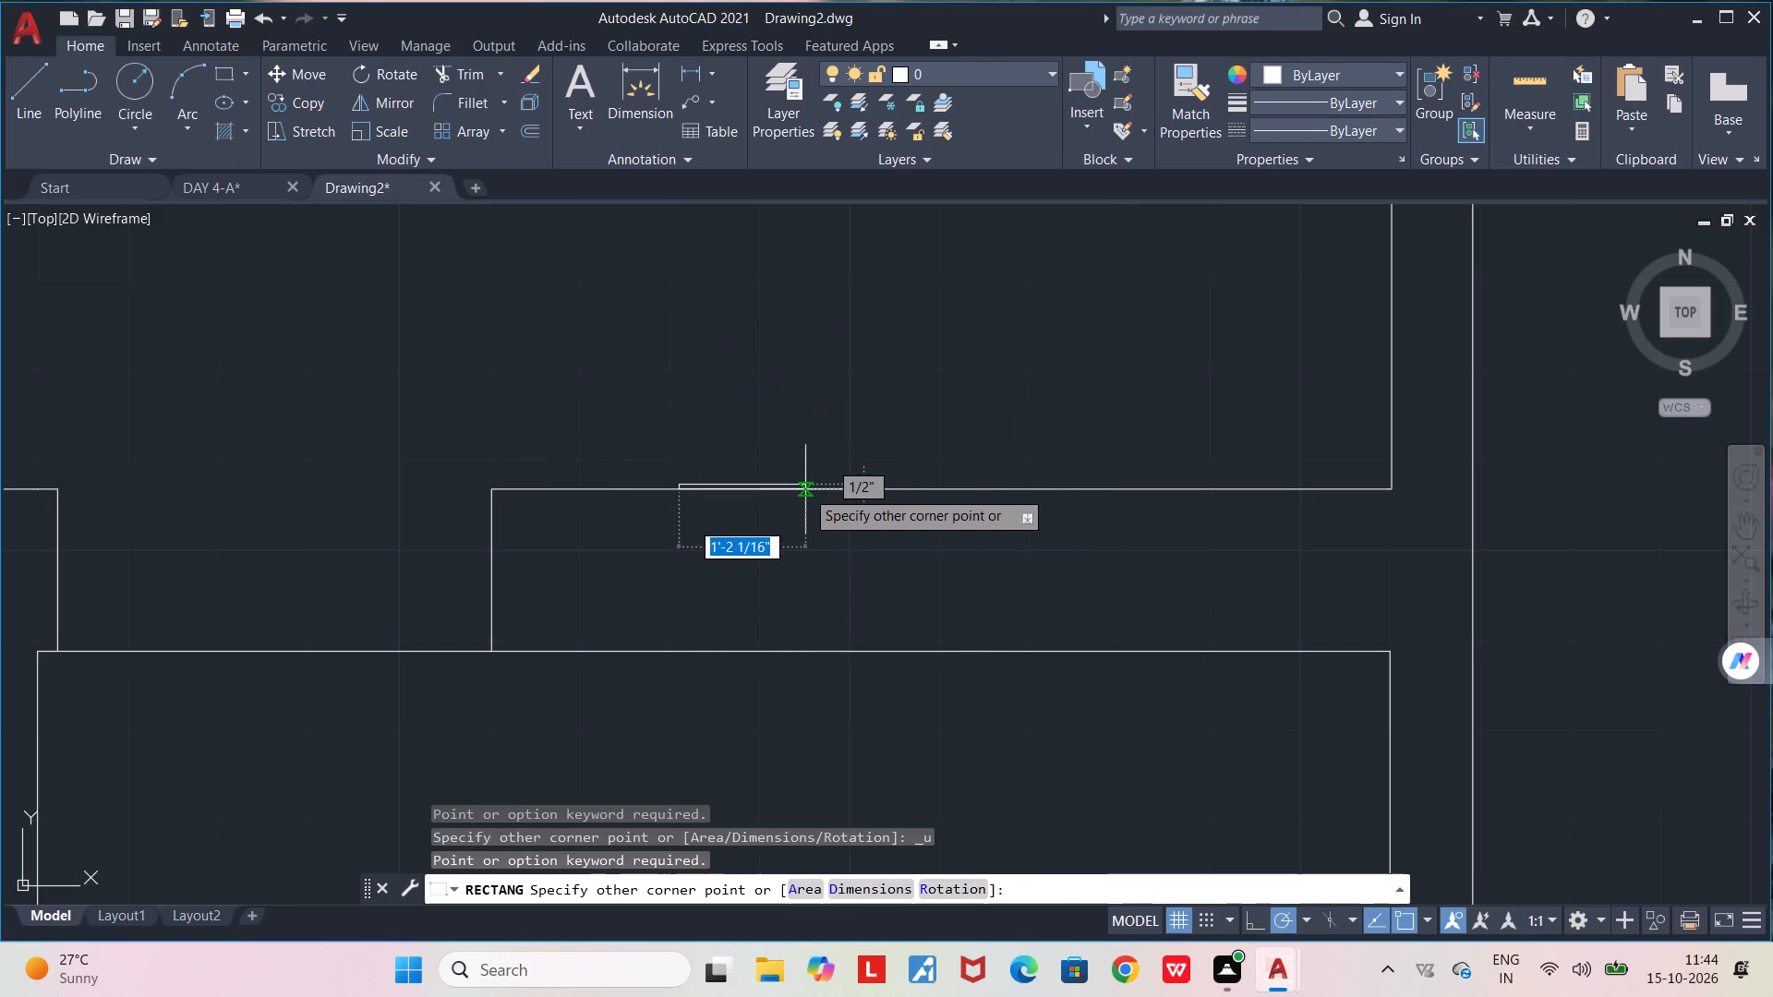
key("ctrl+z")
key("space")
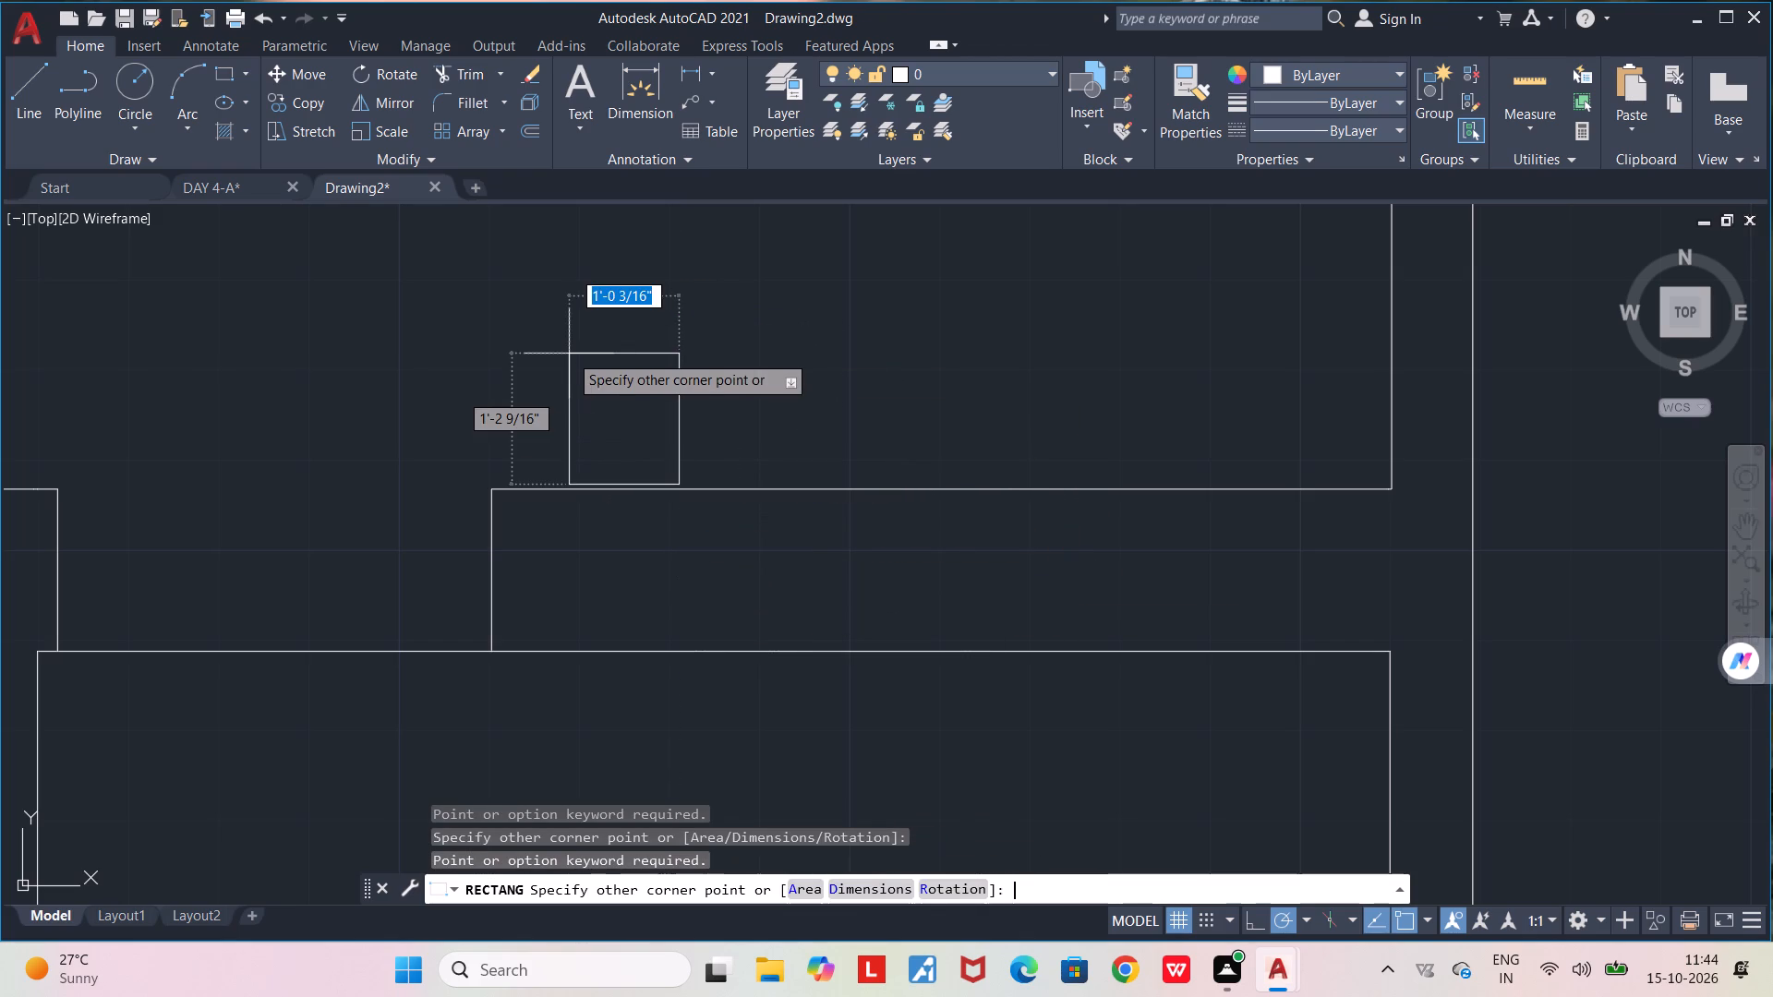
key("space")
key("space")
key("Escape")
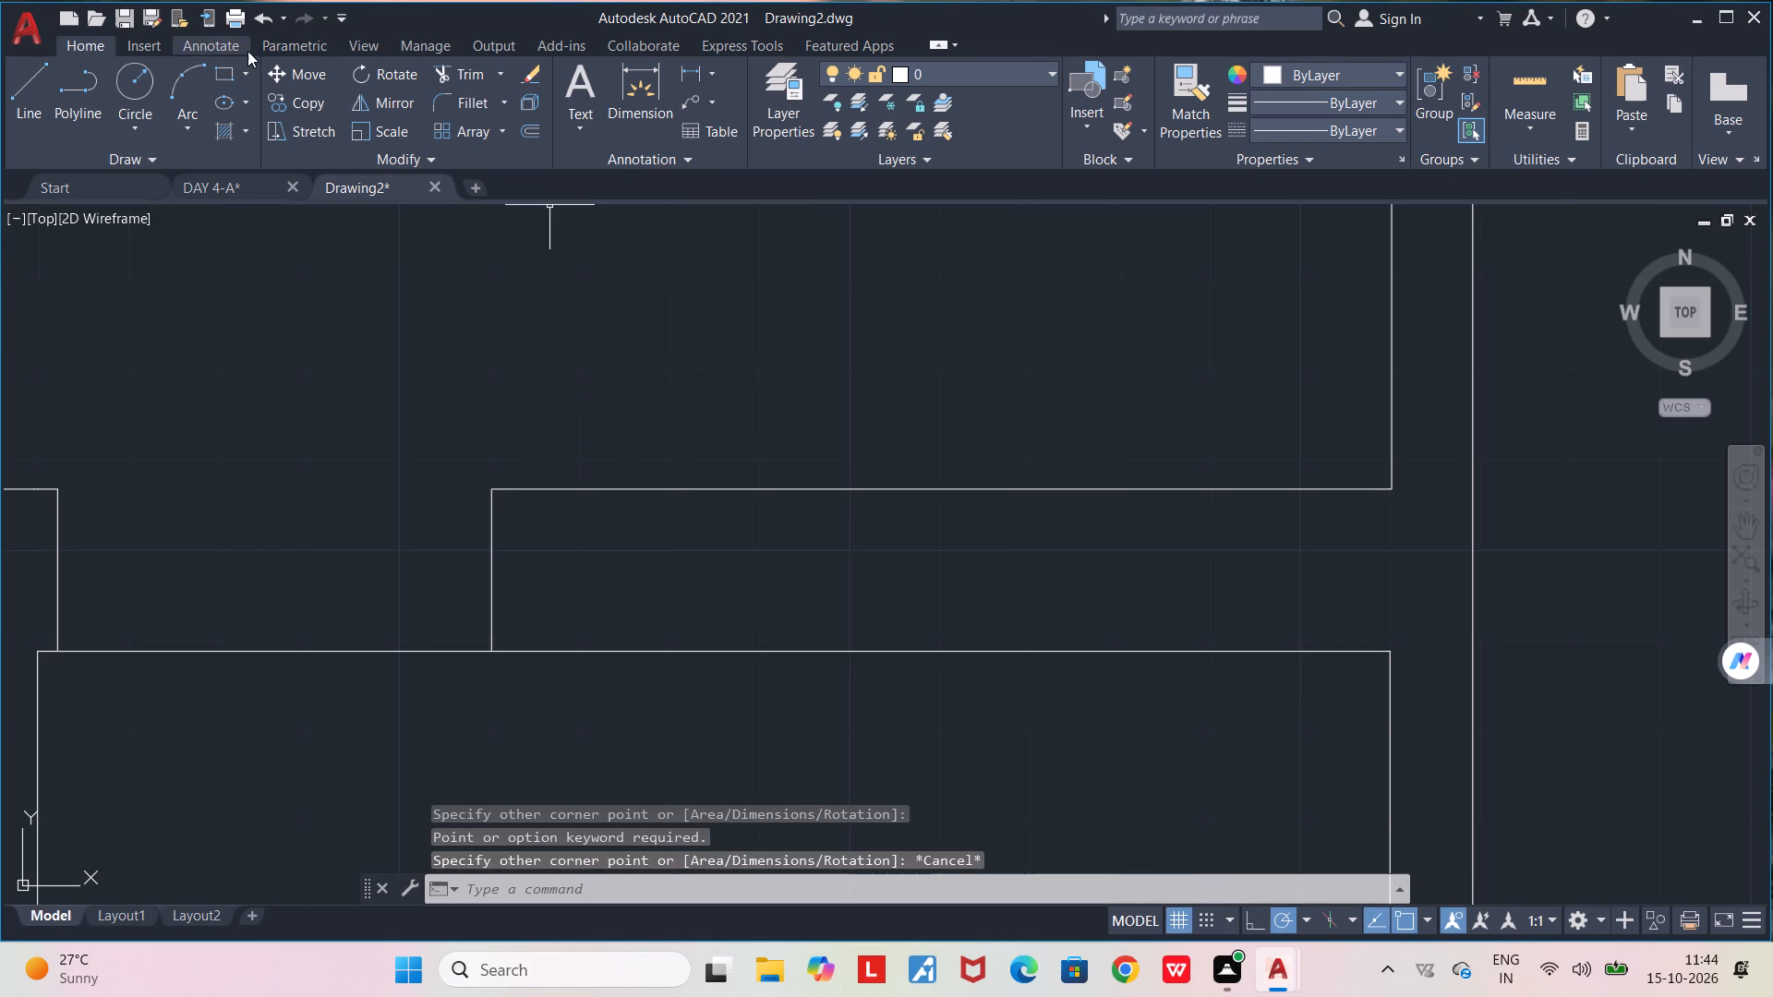
Draw a window rectangle about 4'-6 1/2" wide in the wall between the room and the veranda, spanning the full wall thickness.
left_click(232, 73)
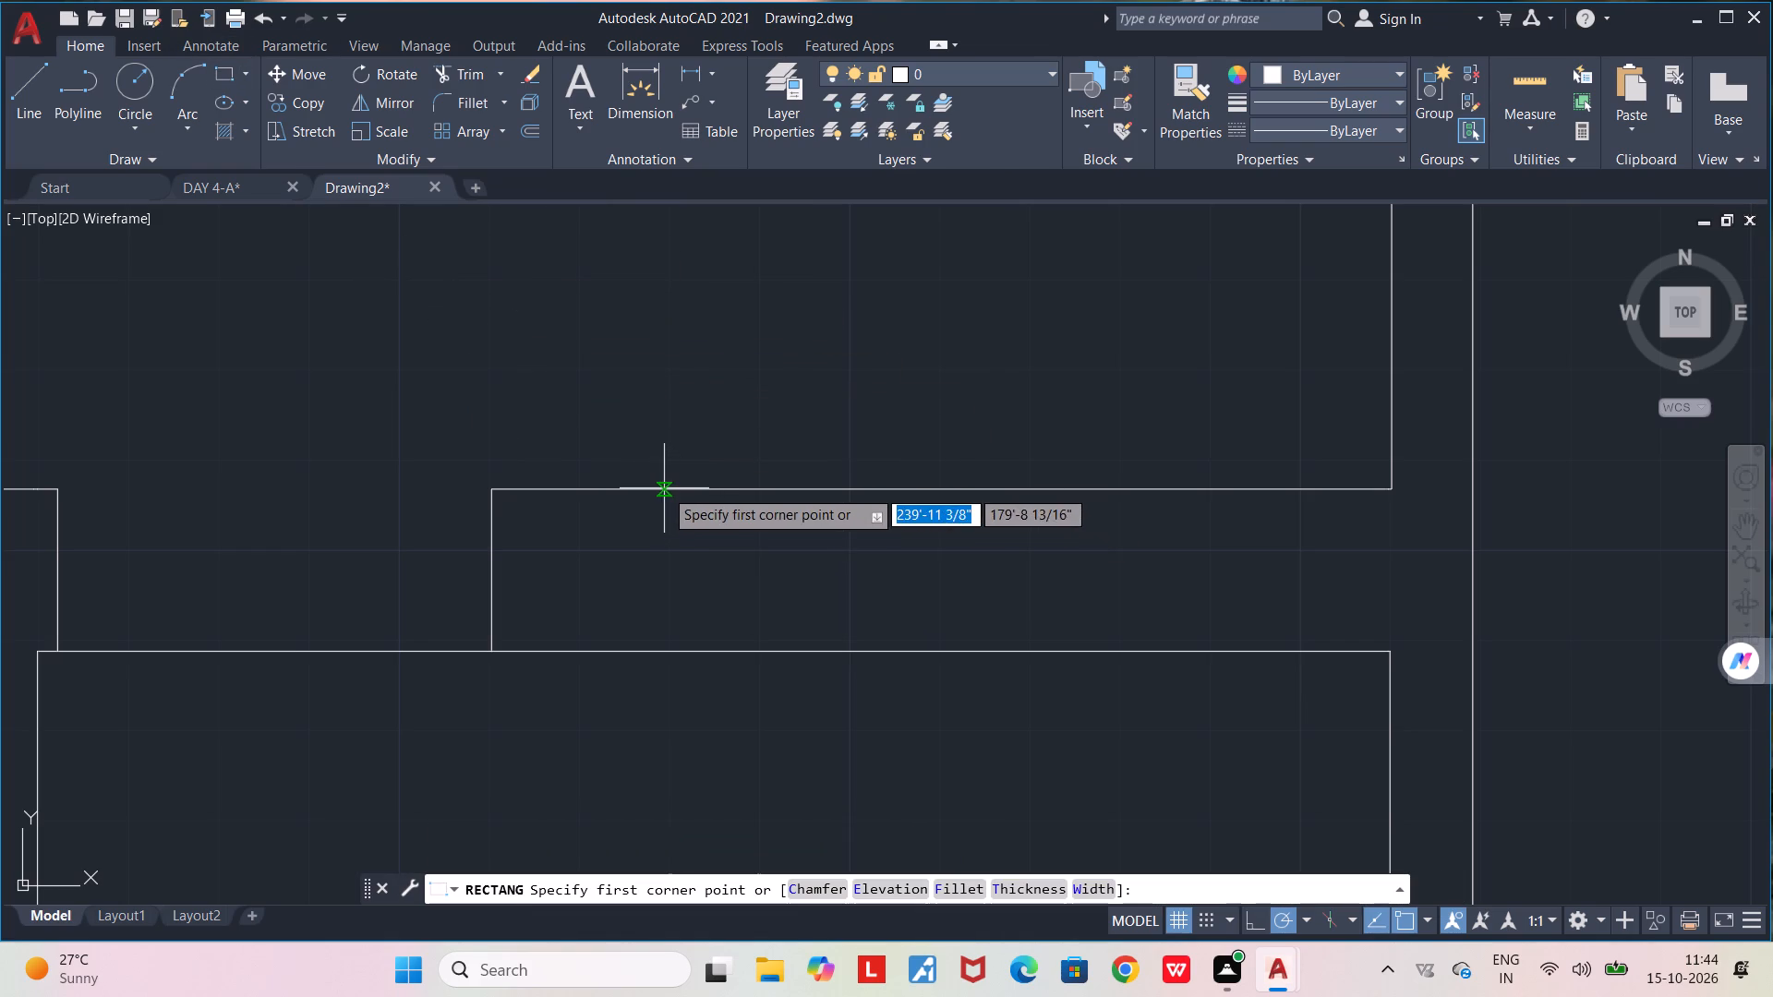
left_click(664, 488)
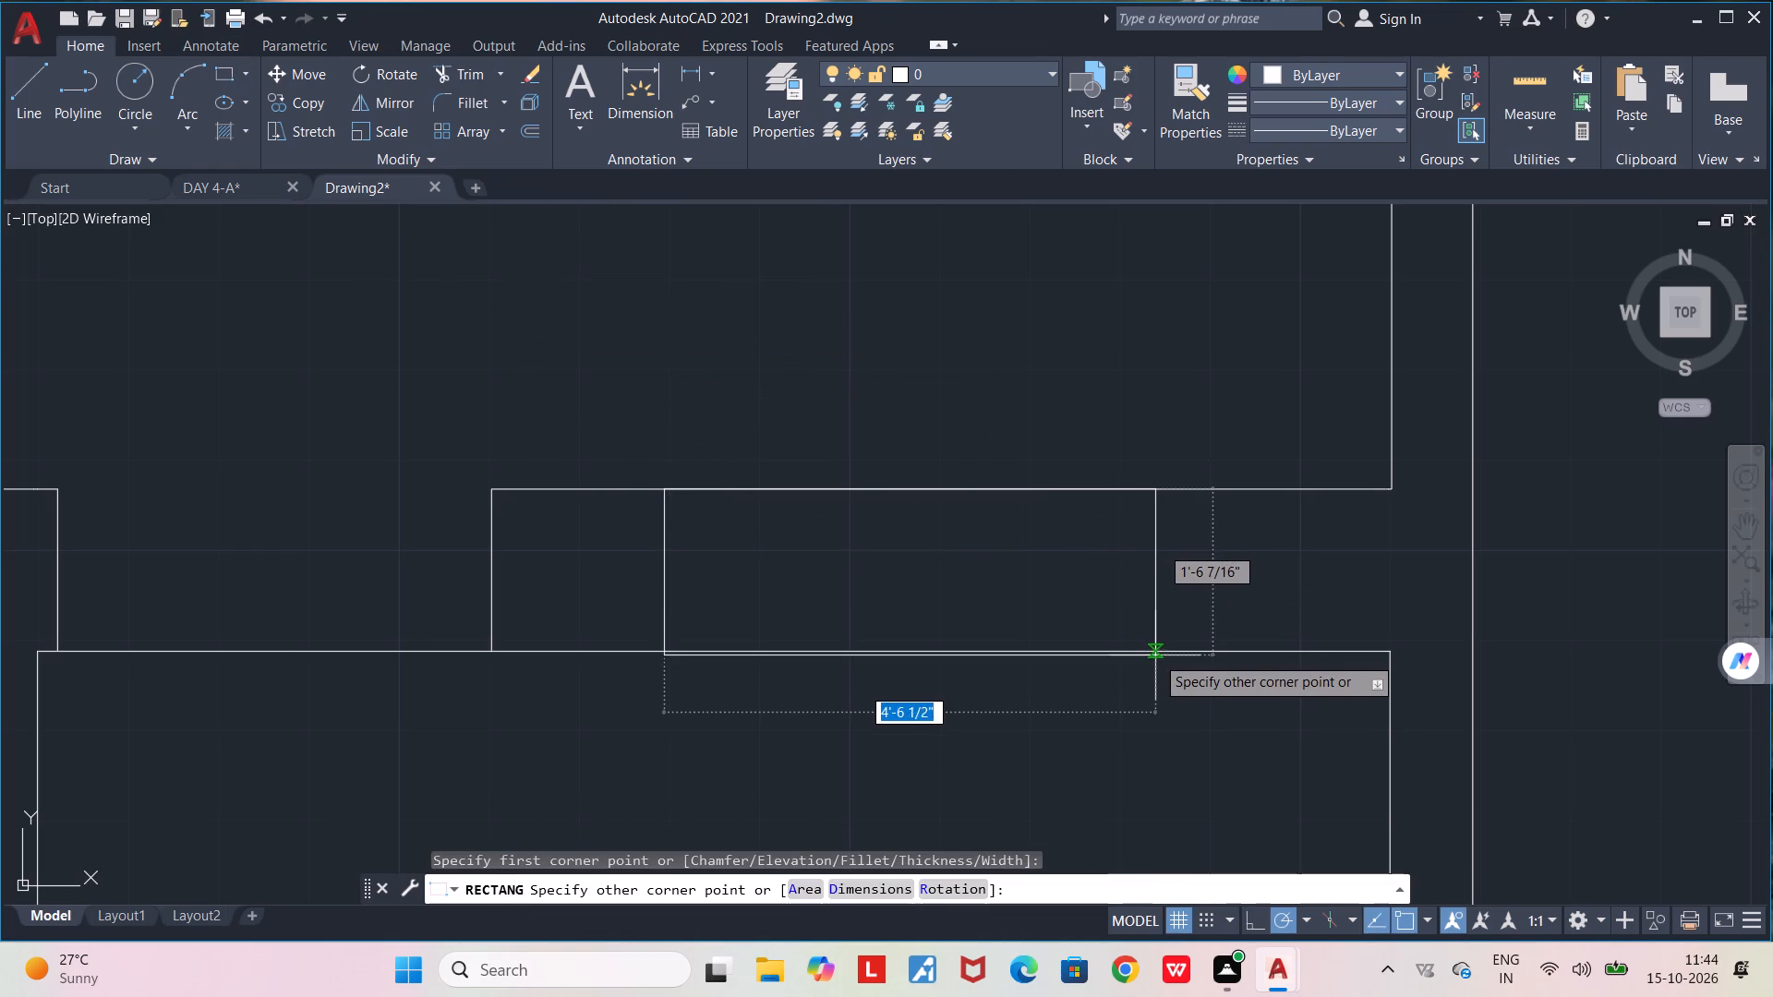
scroll(1155, 655, "up", 3)
left_click(1155, 646)
scroll(1145, 643, "up", 1)
scroll(1145, 643, "down", 6)
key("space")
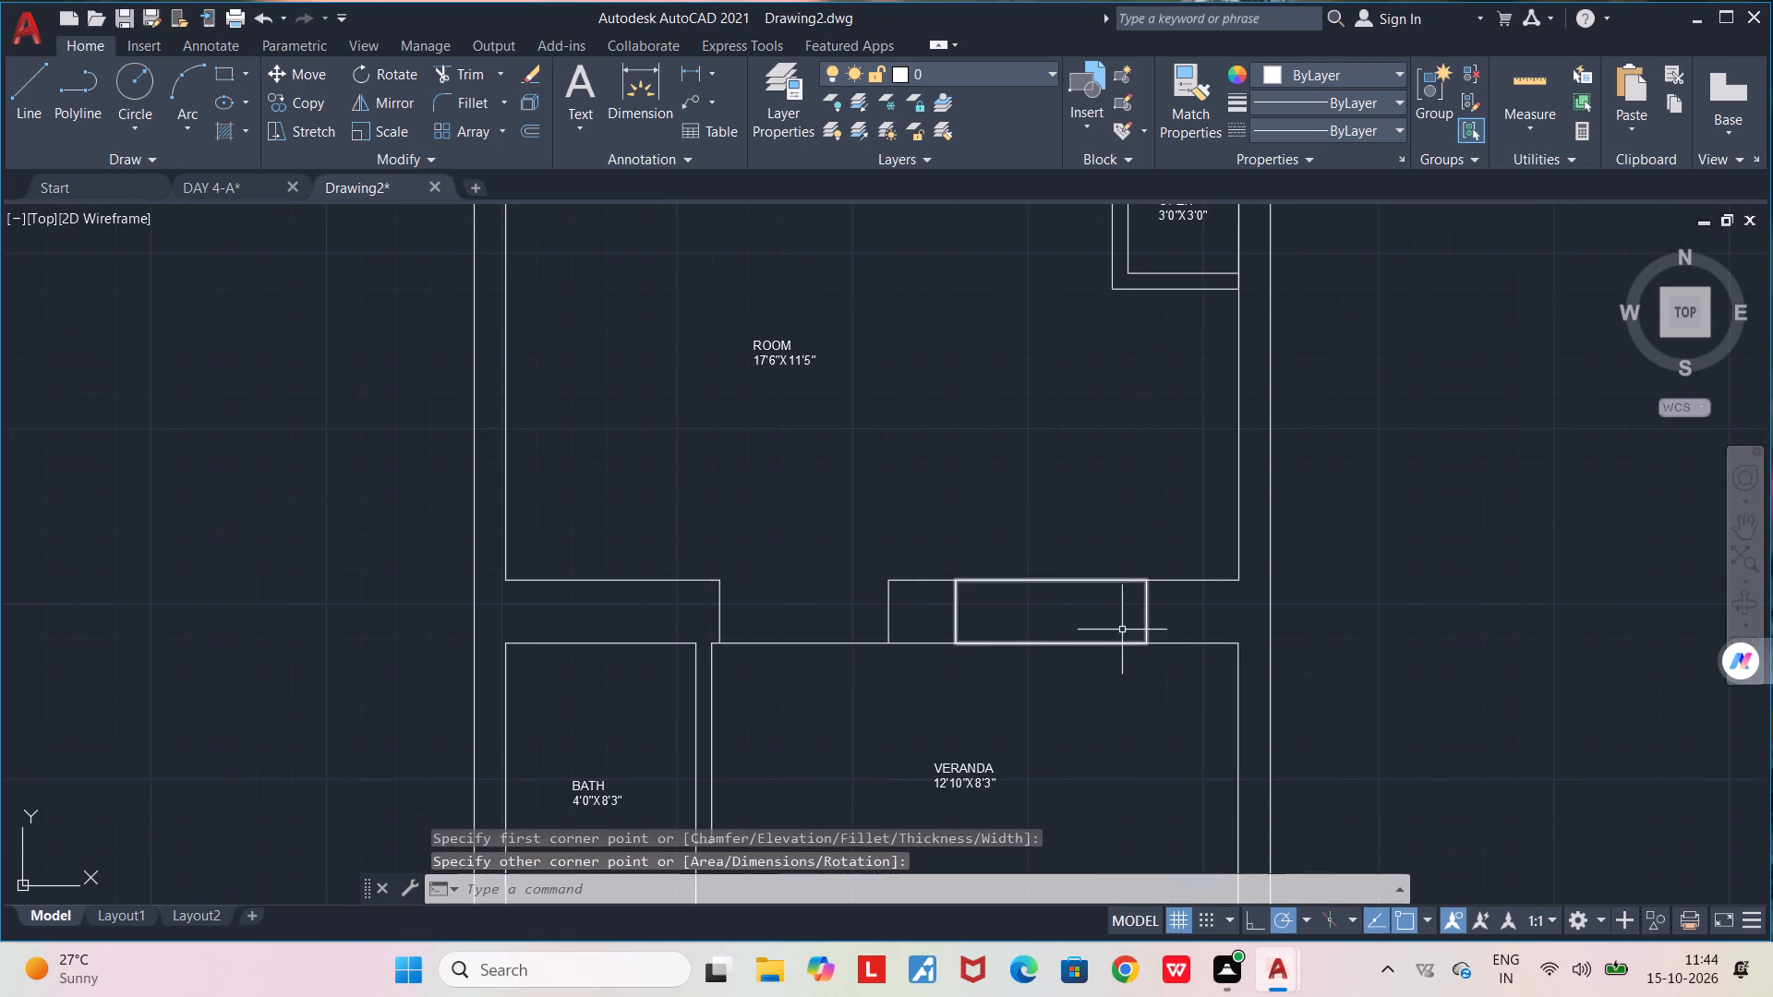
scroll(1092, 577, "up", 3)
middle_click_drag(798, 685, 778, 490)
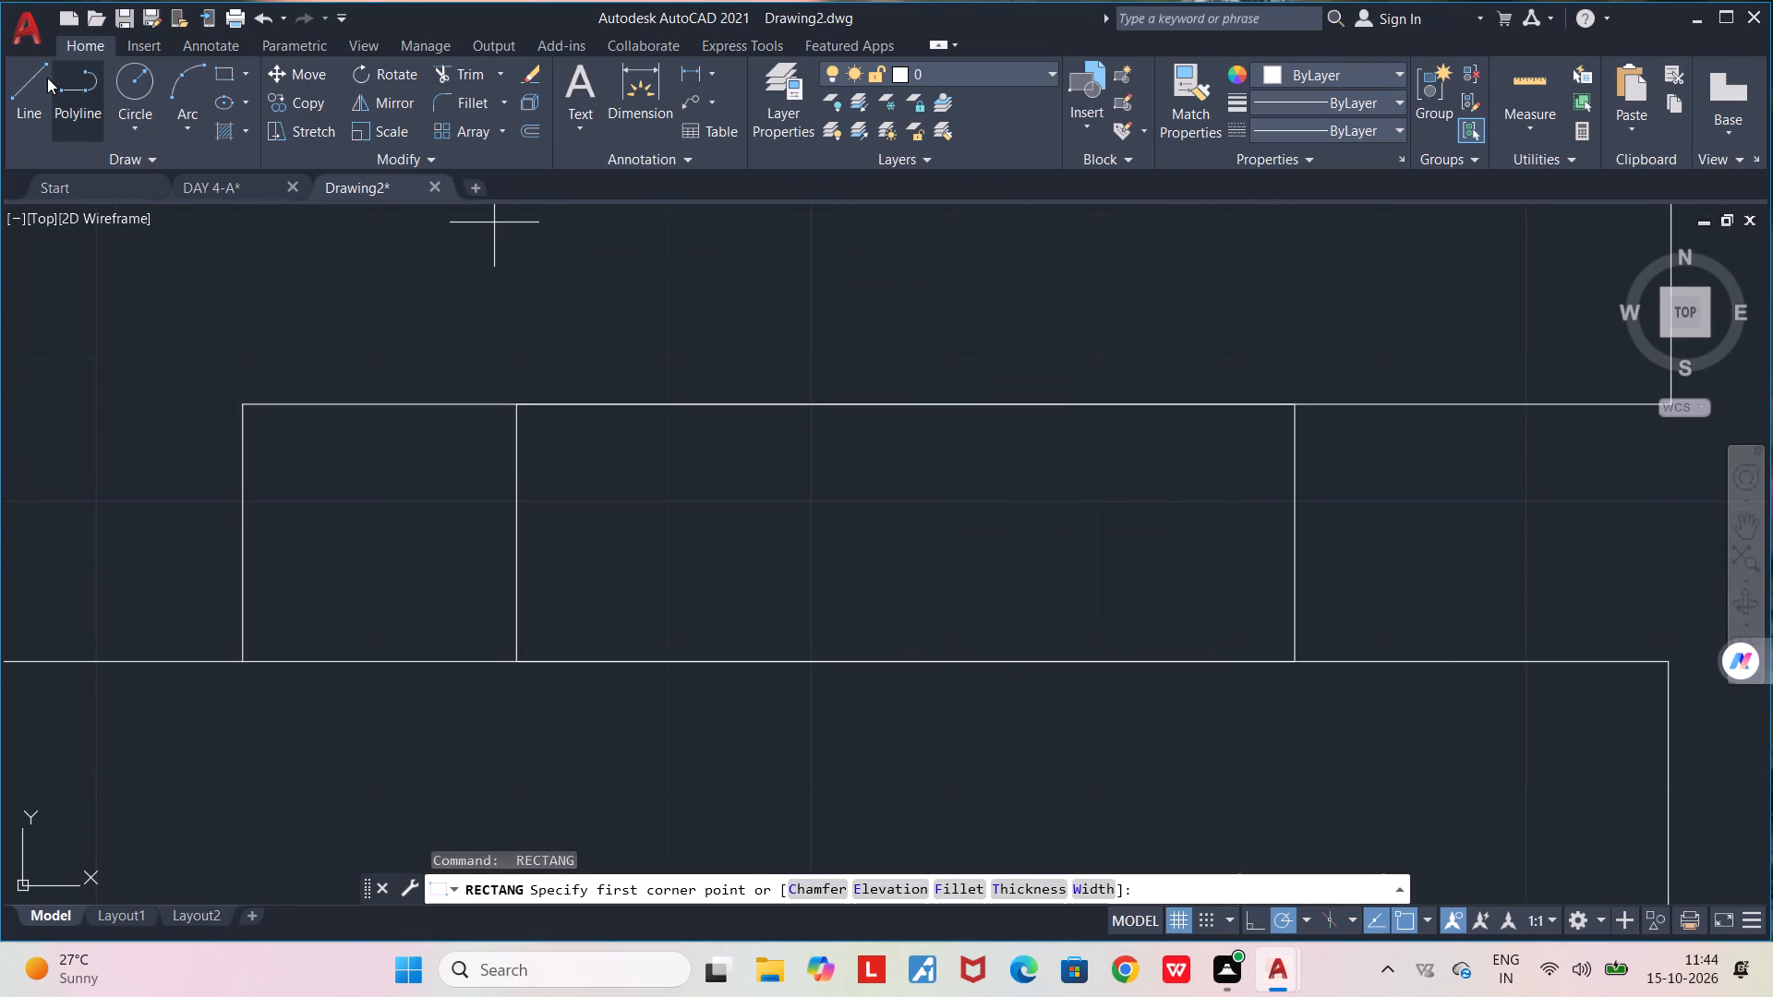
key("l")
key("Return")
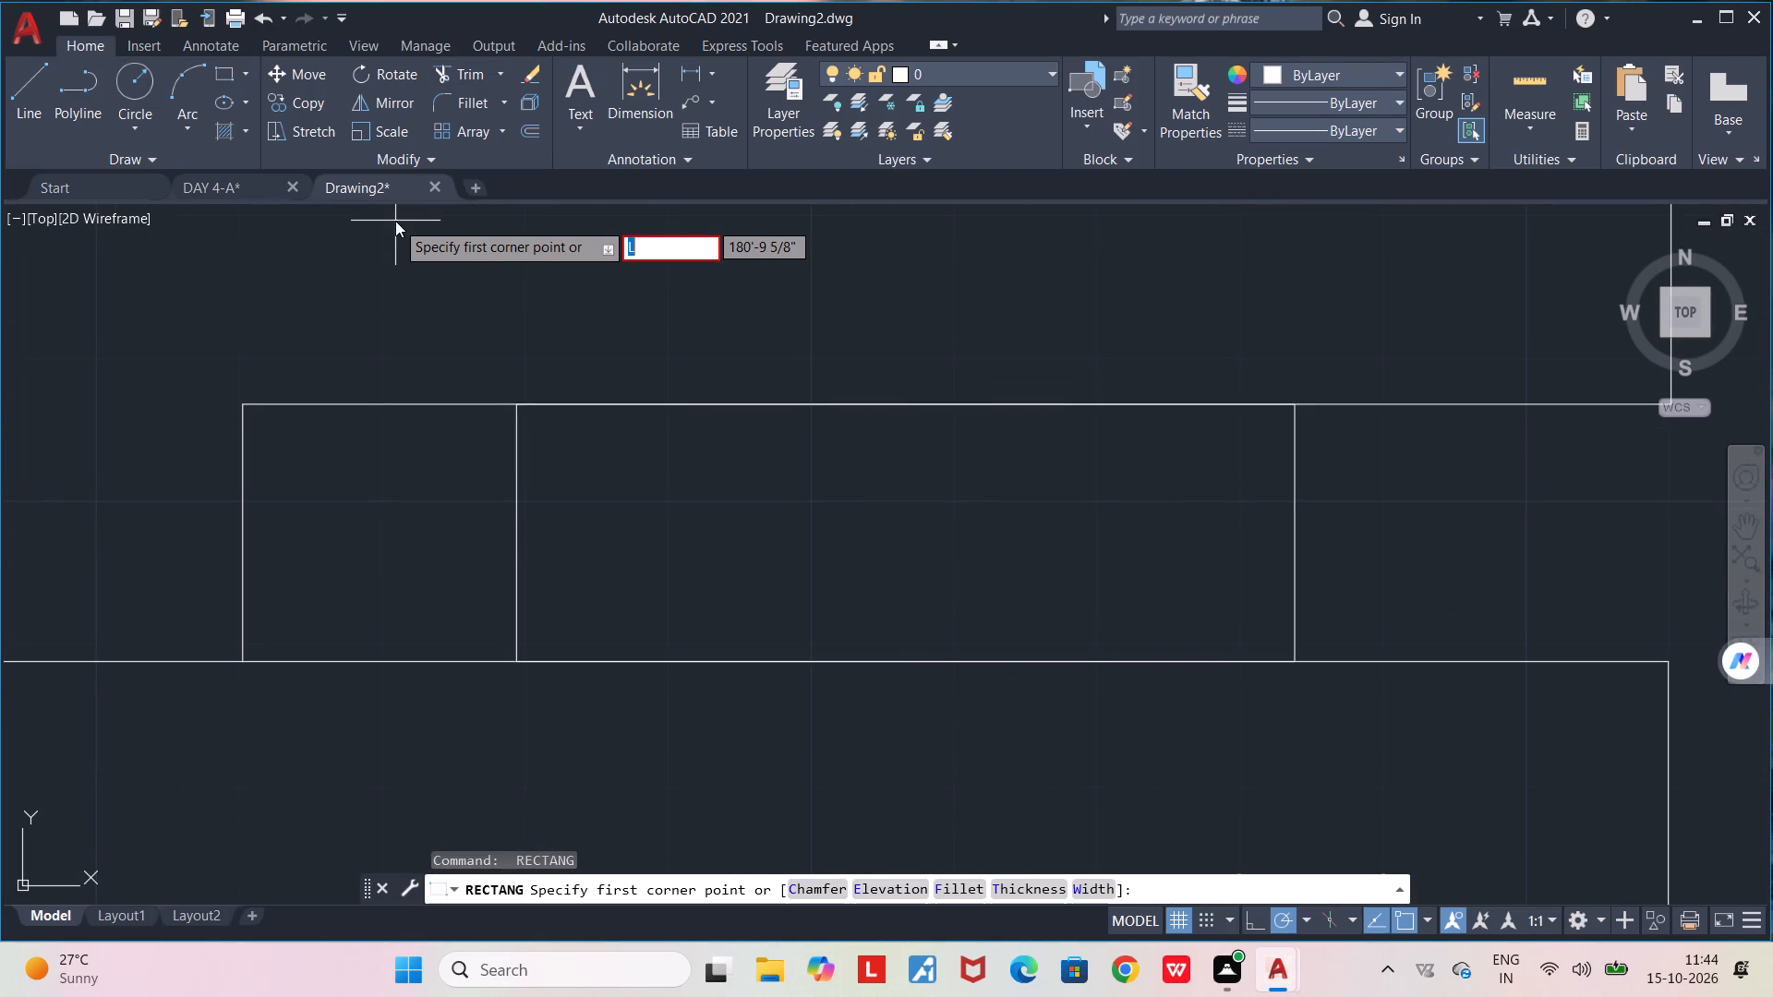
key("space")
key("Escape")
Draw a horizontal centre line through the veranda window rectangle, joining the midpoints of its two short sides.
key("l")
key("Return")
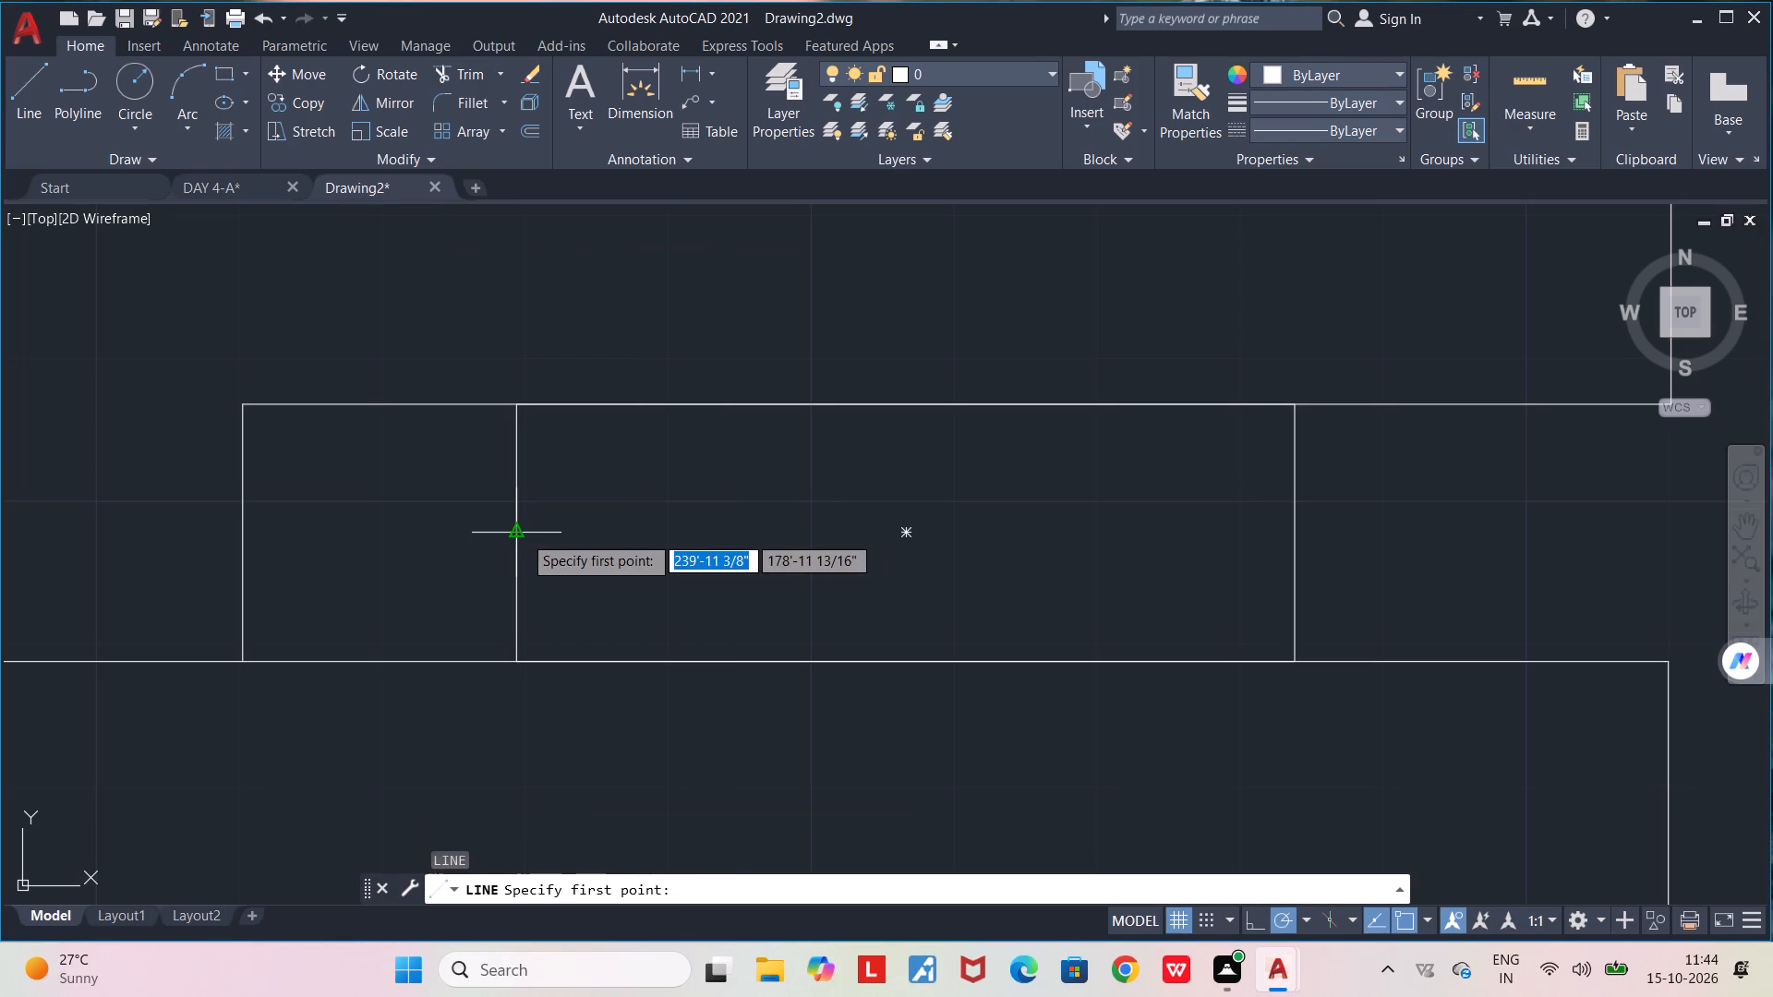
left_click(523, 535)
left_click(1298, 538)
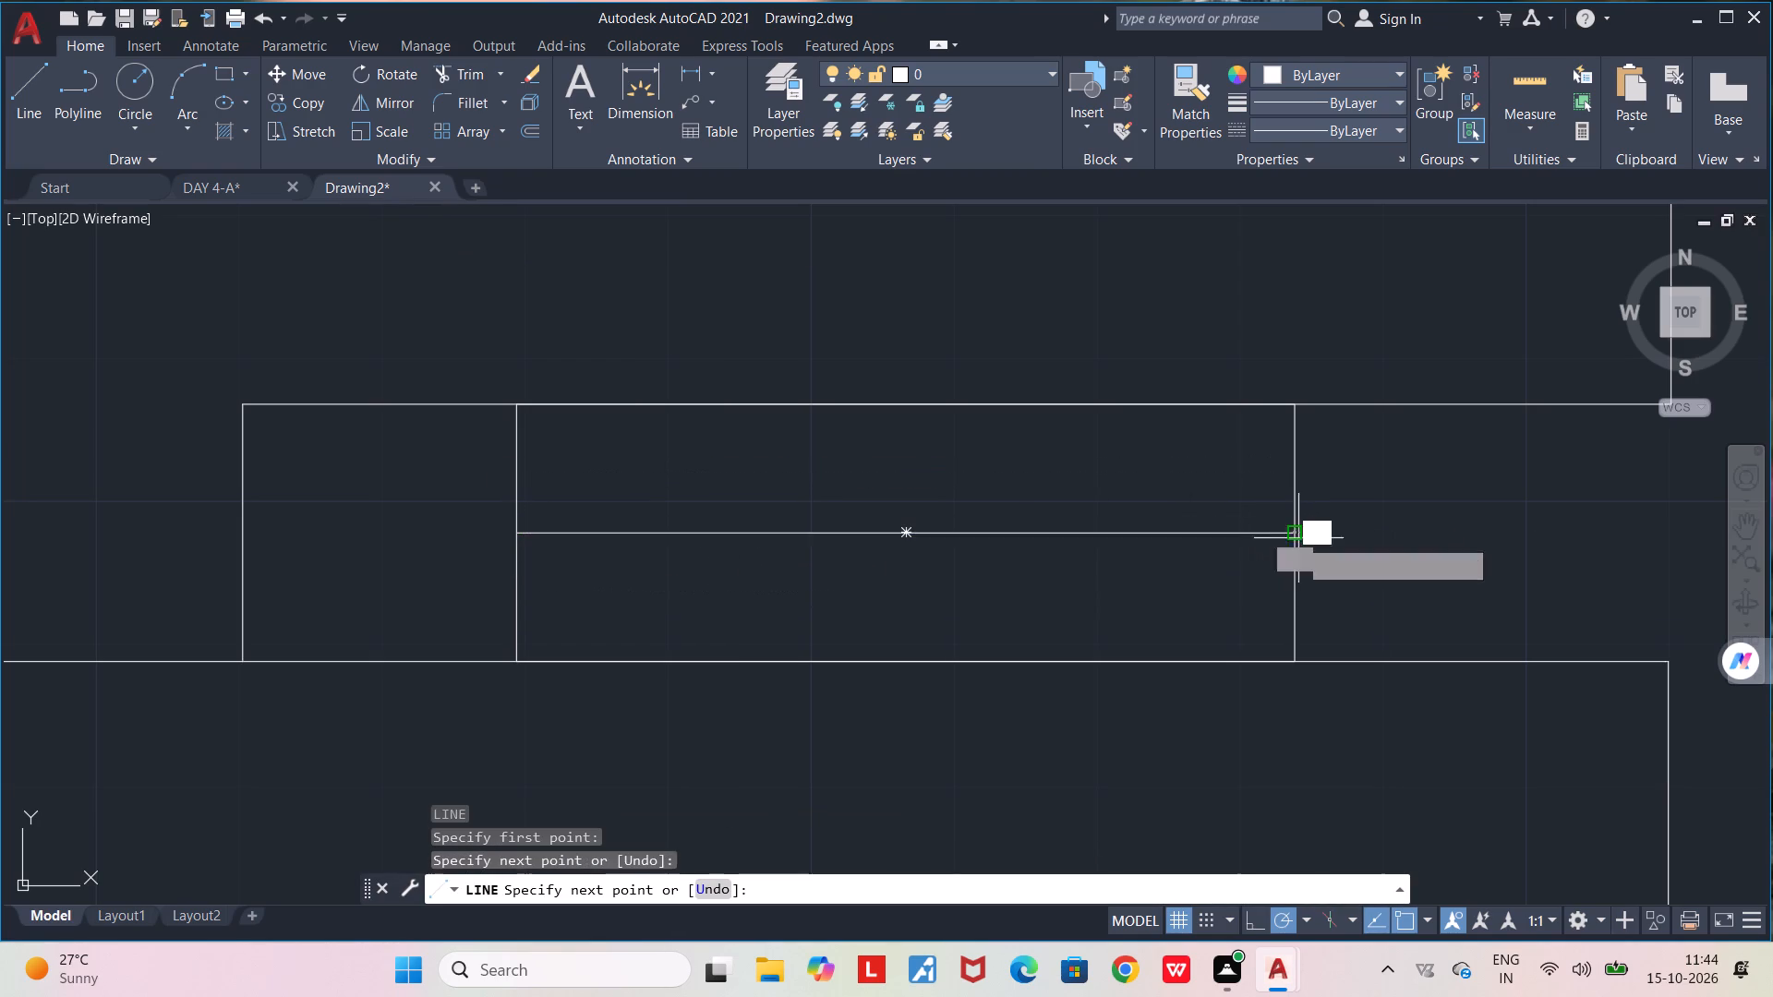
key("space")
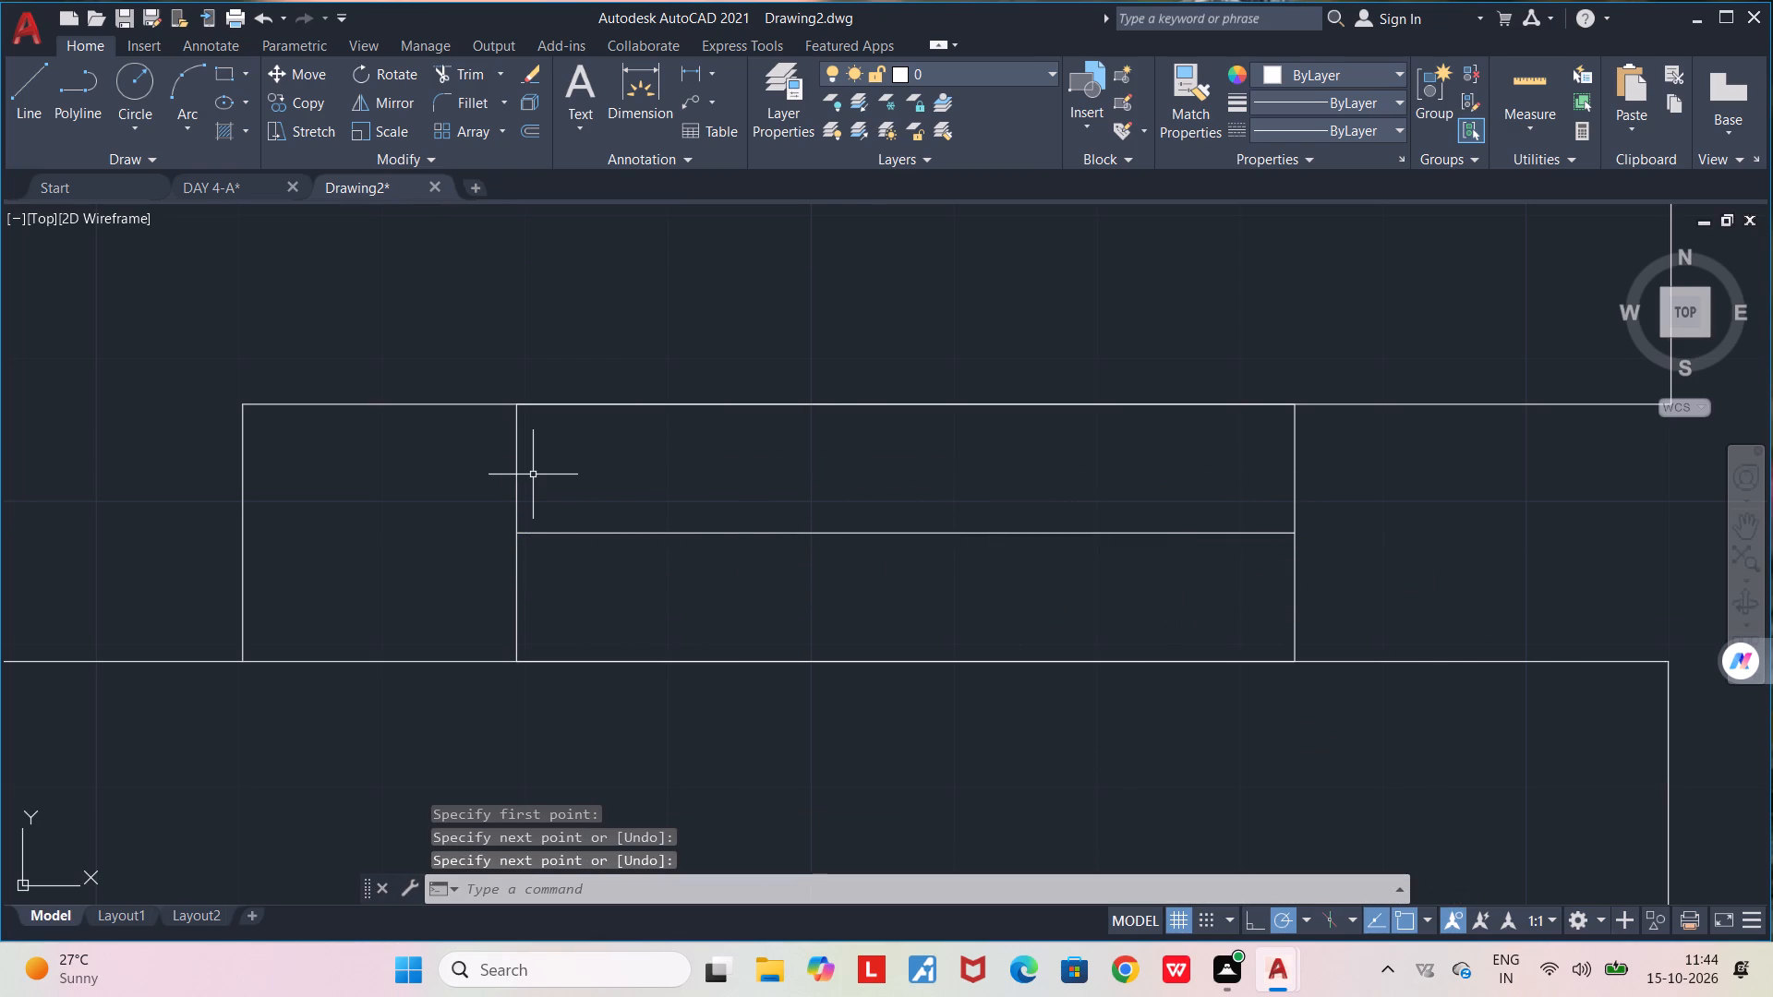
Draw three spaced horizontal lines above the window's centre line, from its left side to slightly past its right side.
key("l")
key("Return")
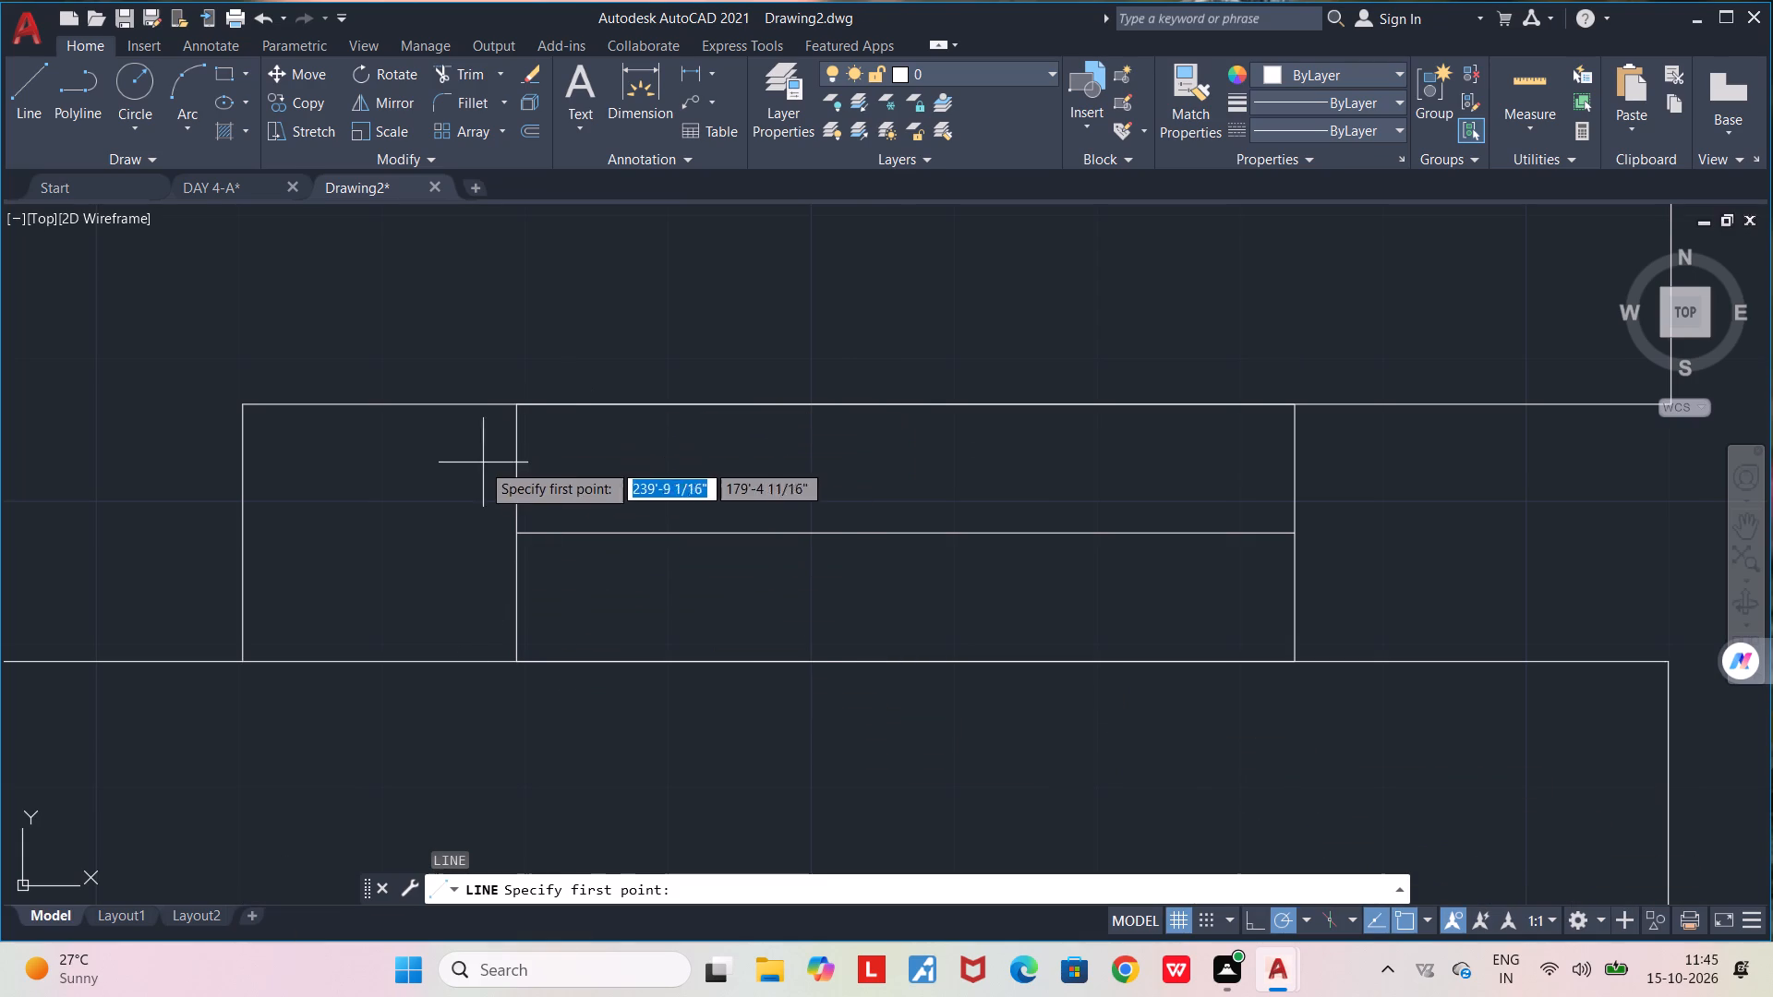
left_click(514, 438)
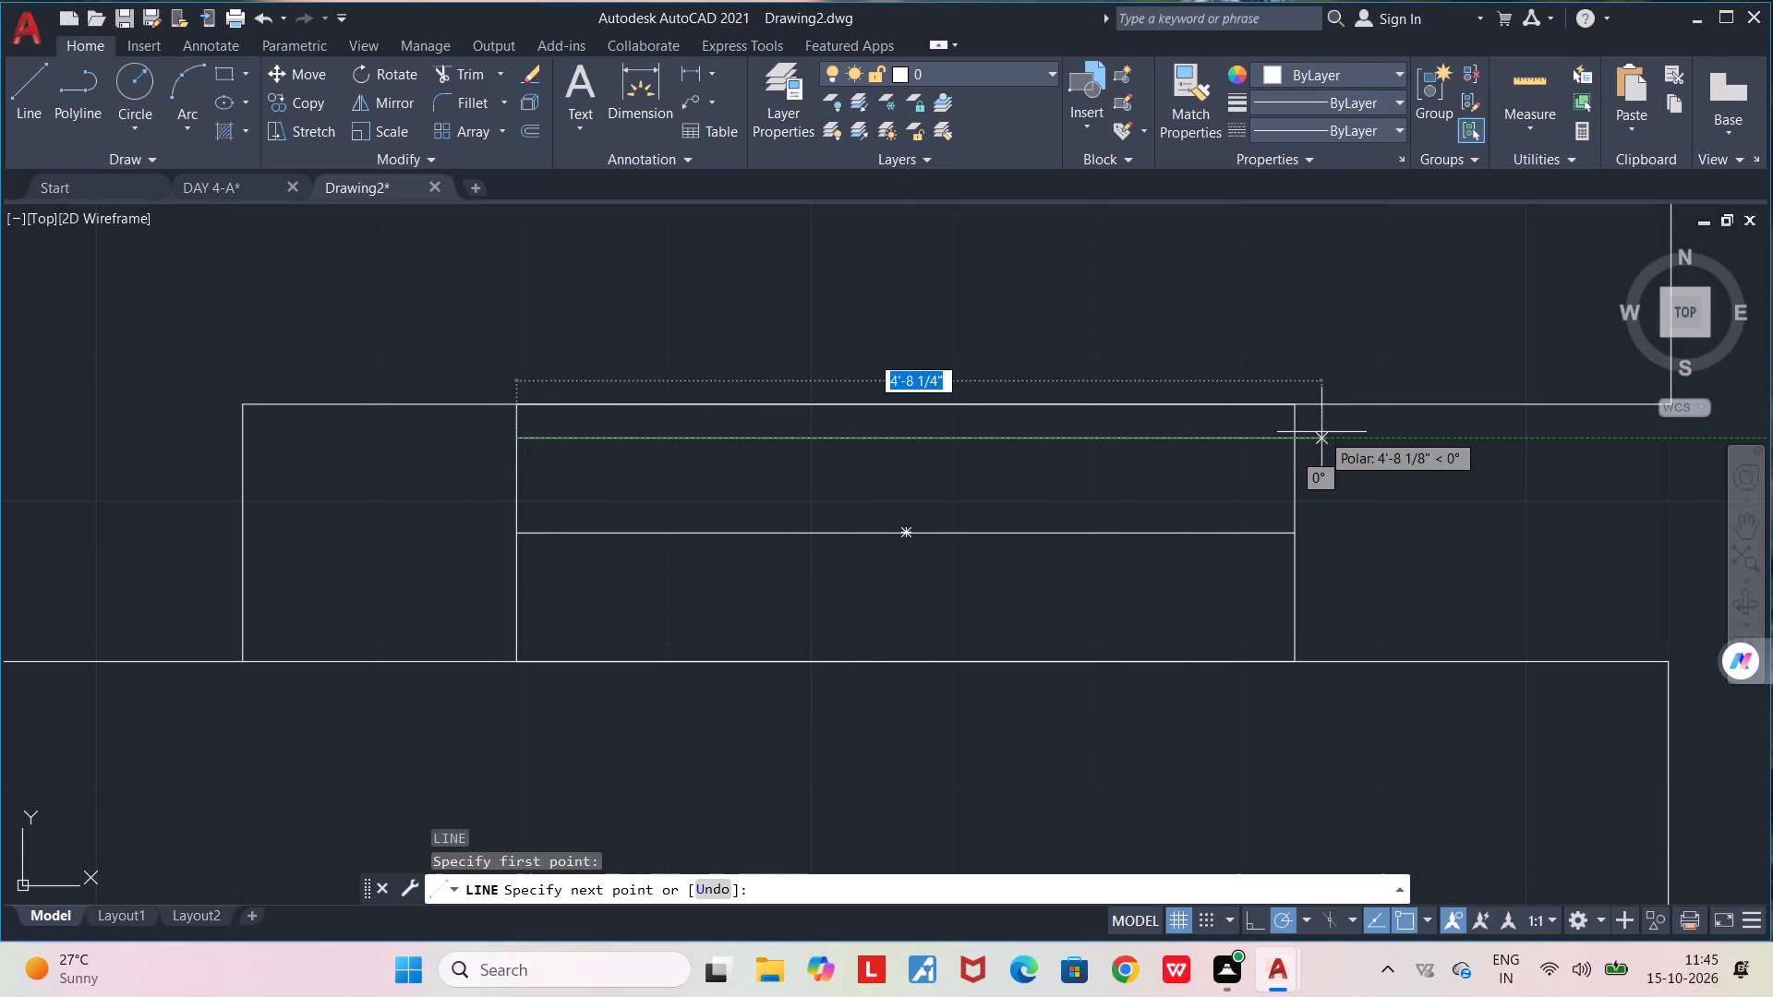
left_click(1312, 435)
key("space")
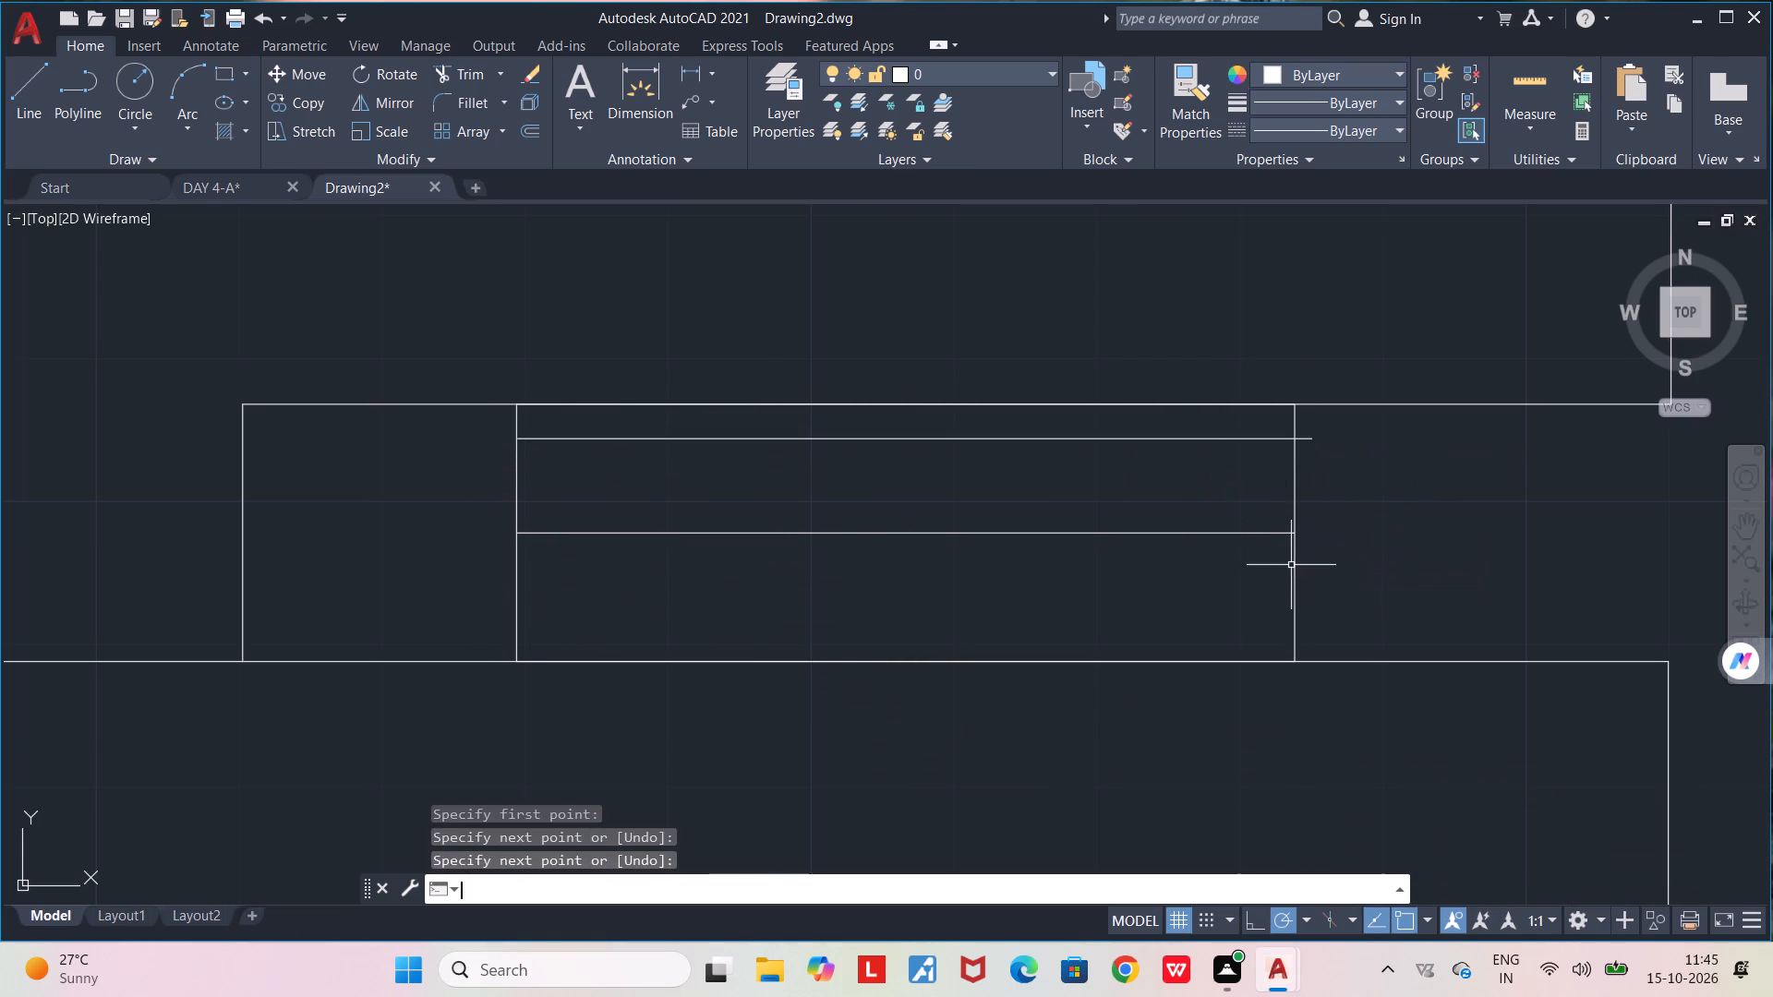
key("l")
key("Return")
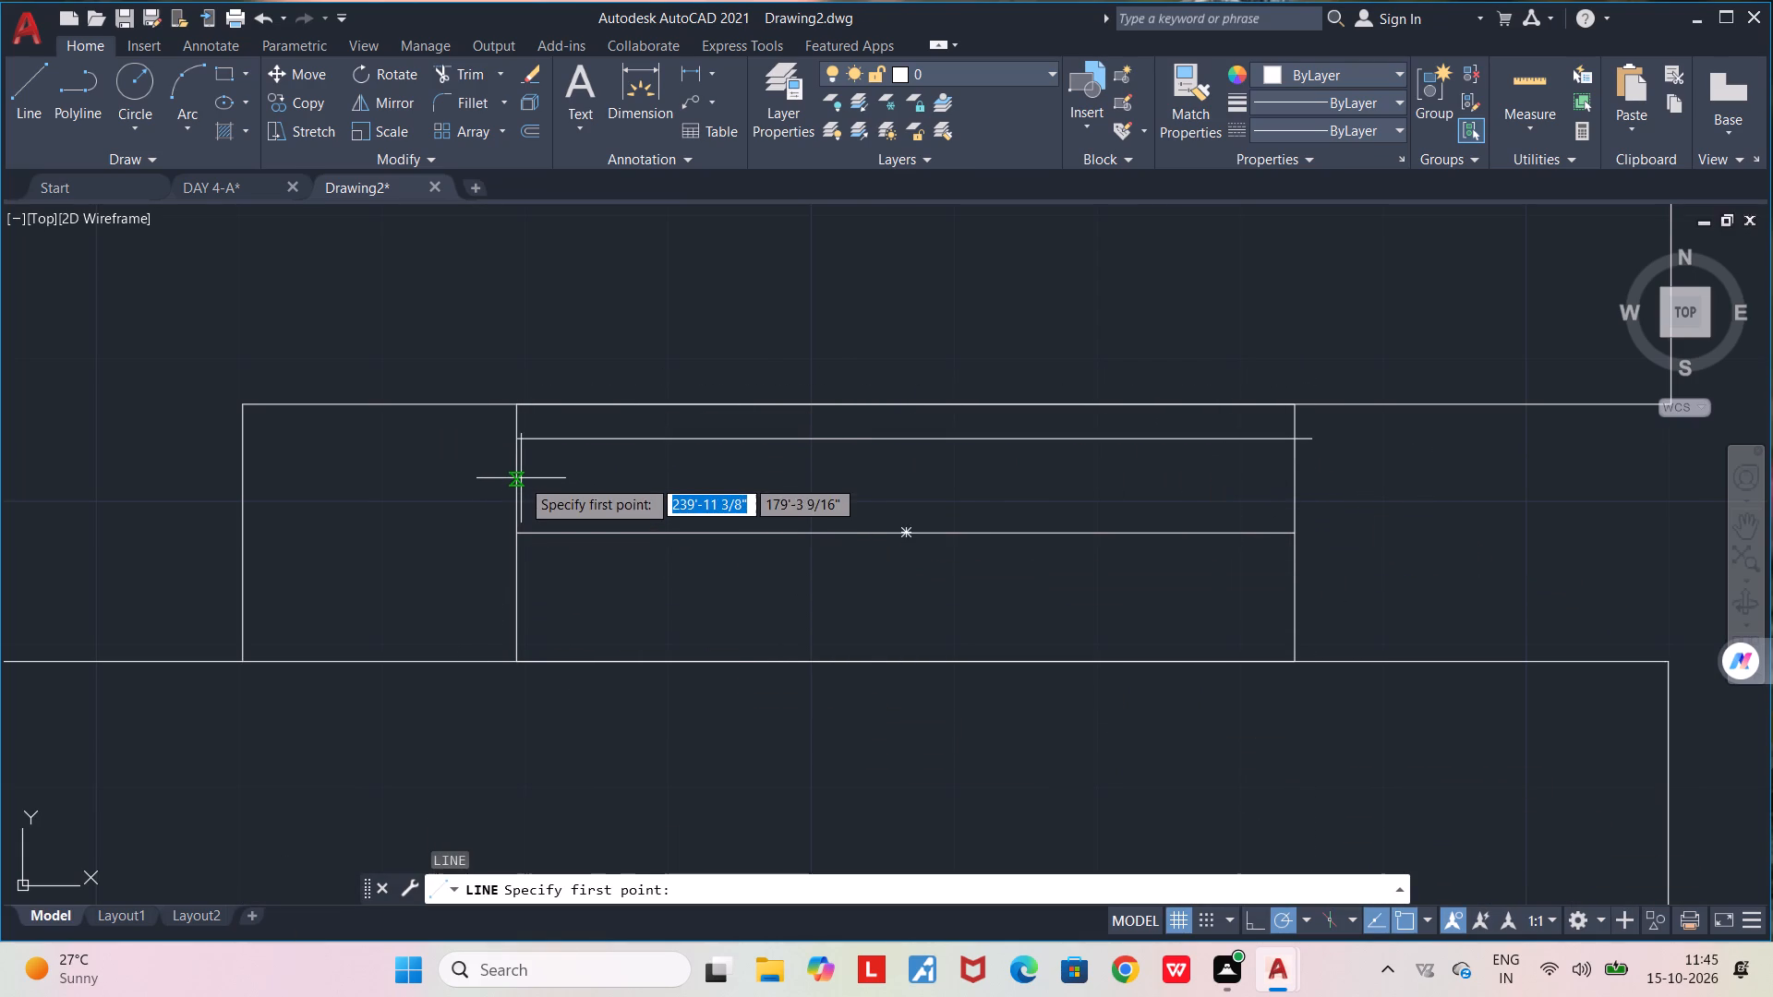
left_click(522, 468)
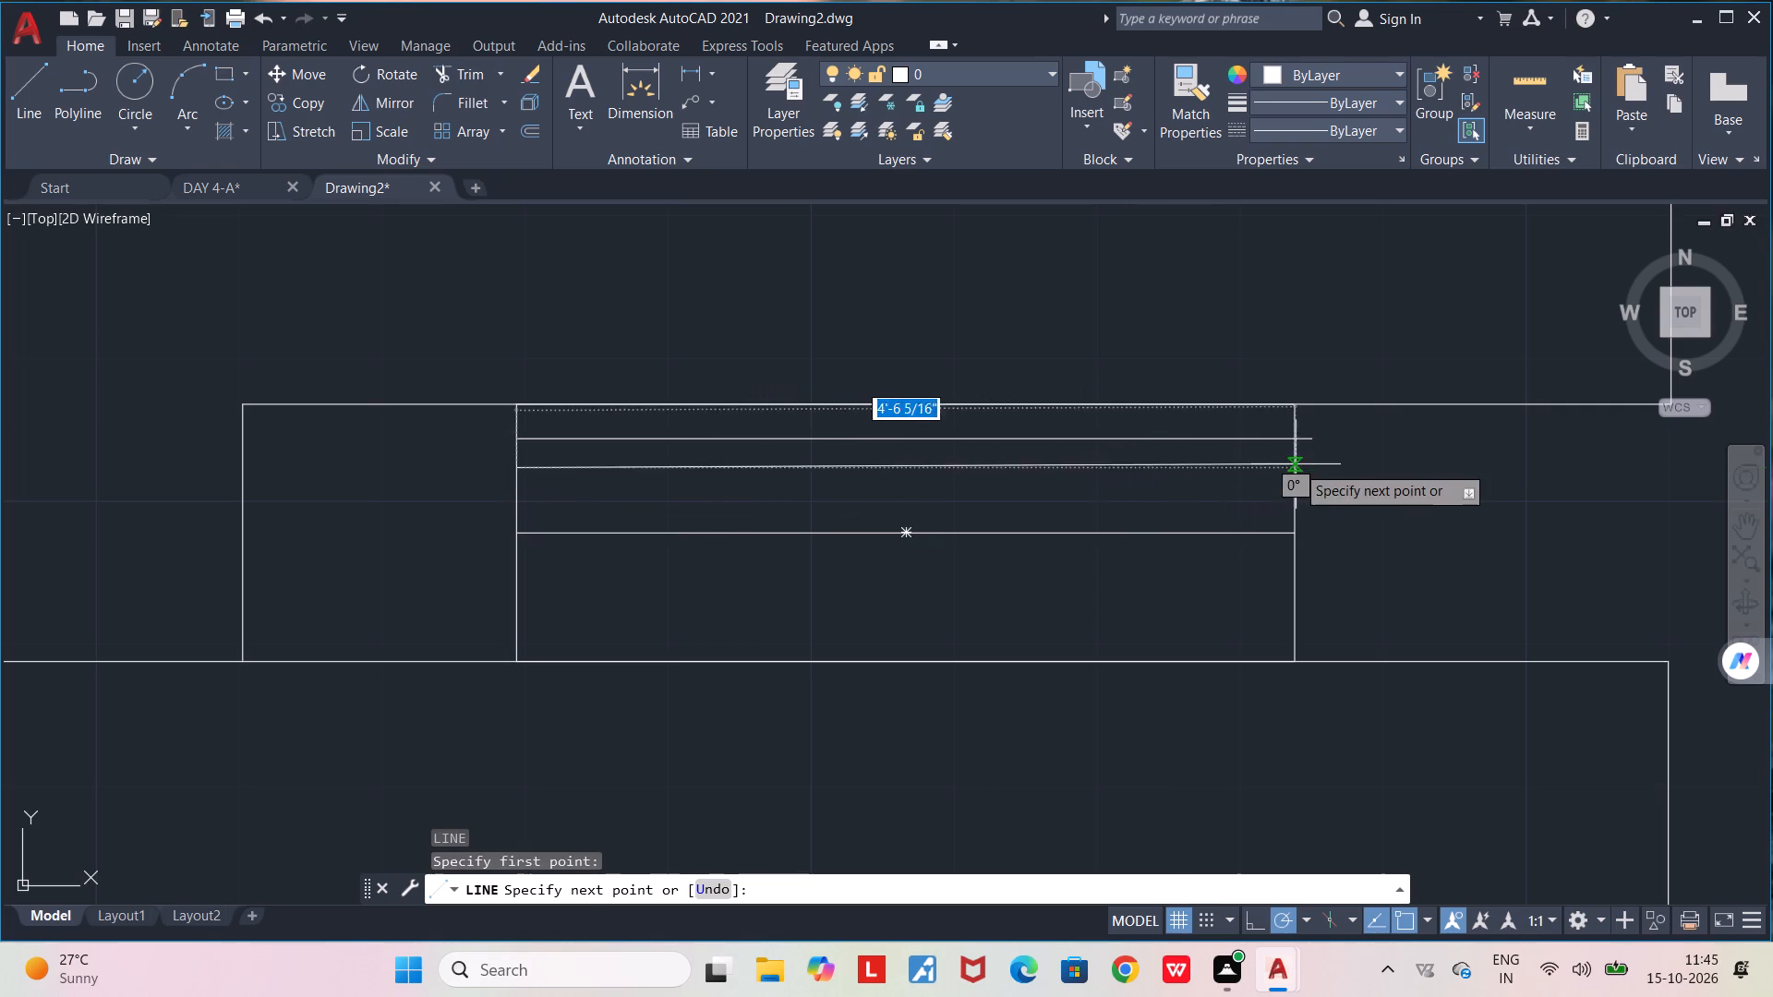
left_click(1316, 463)
key("l")
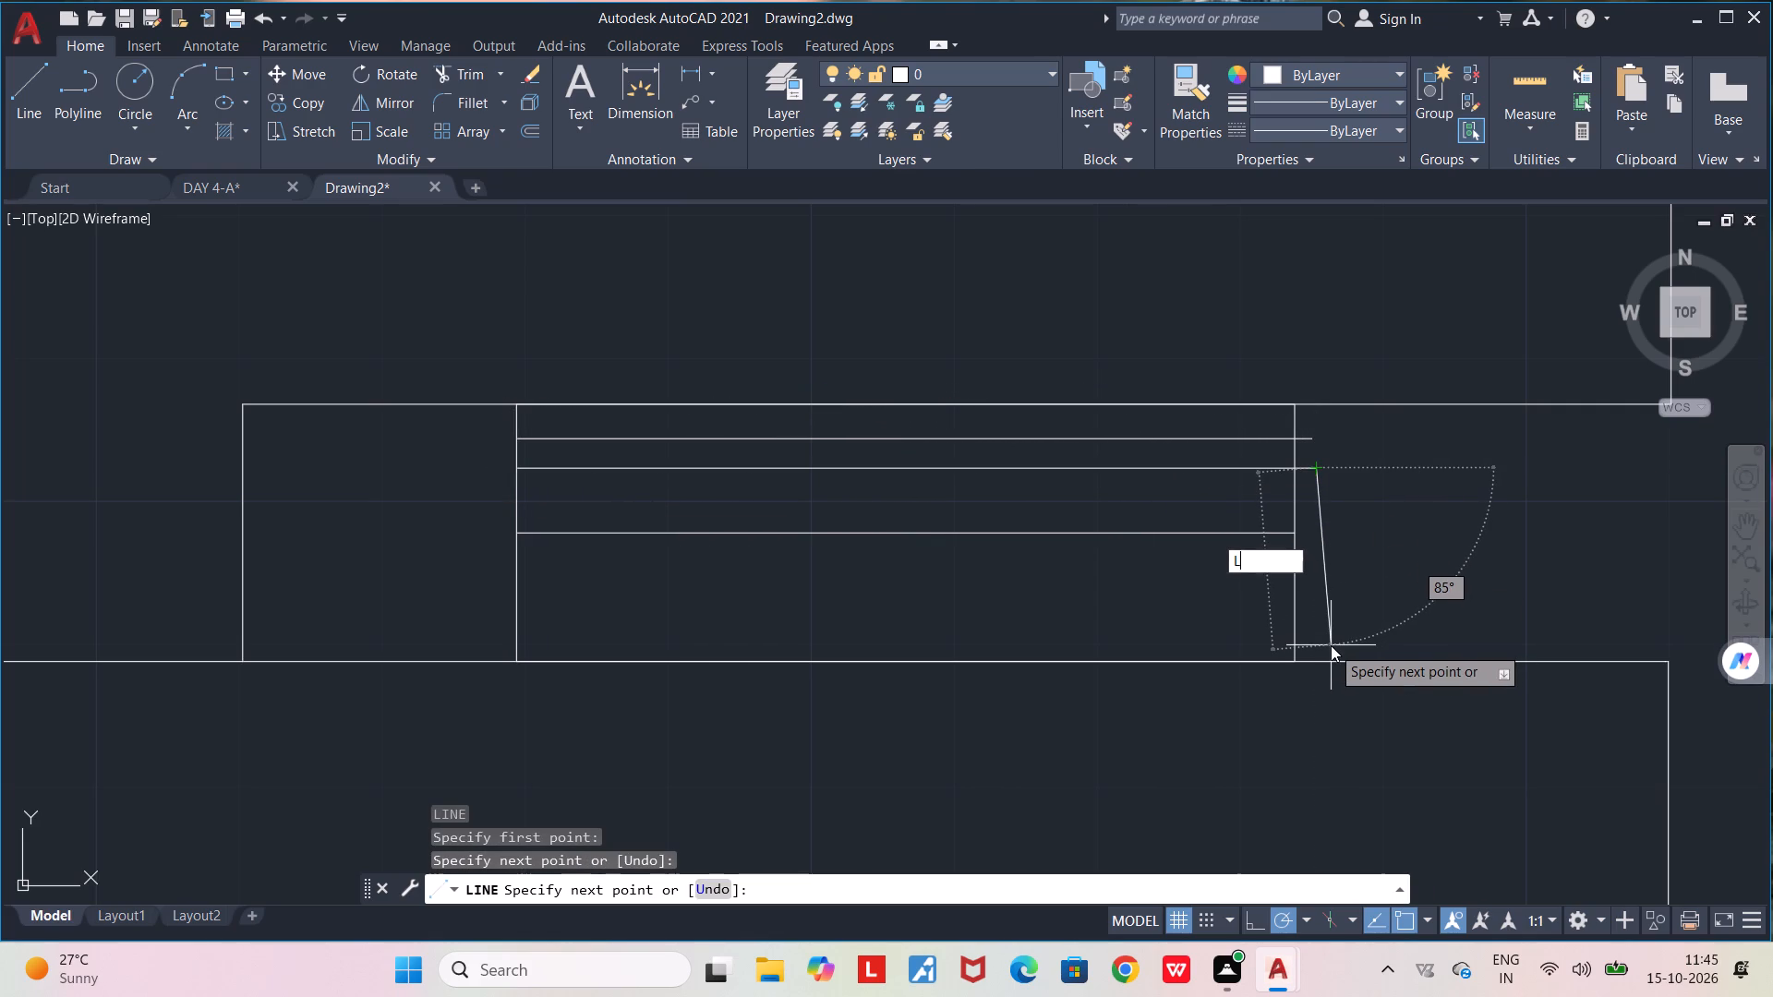
key("space")
key("Escape")
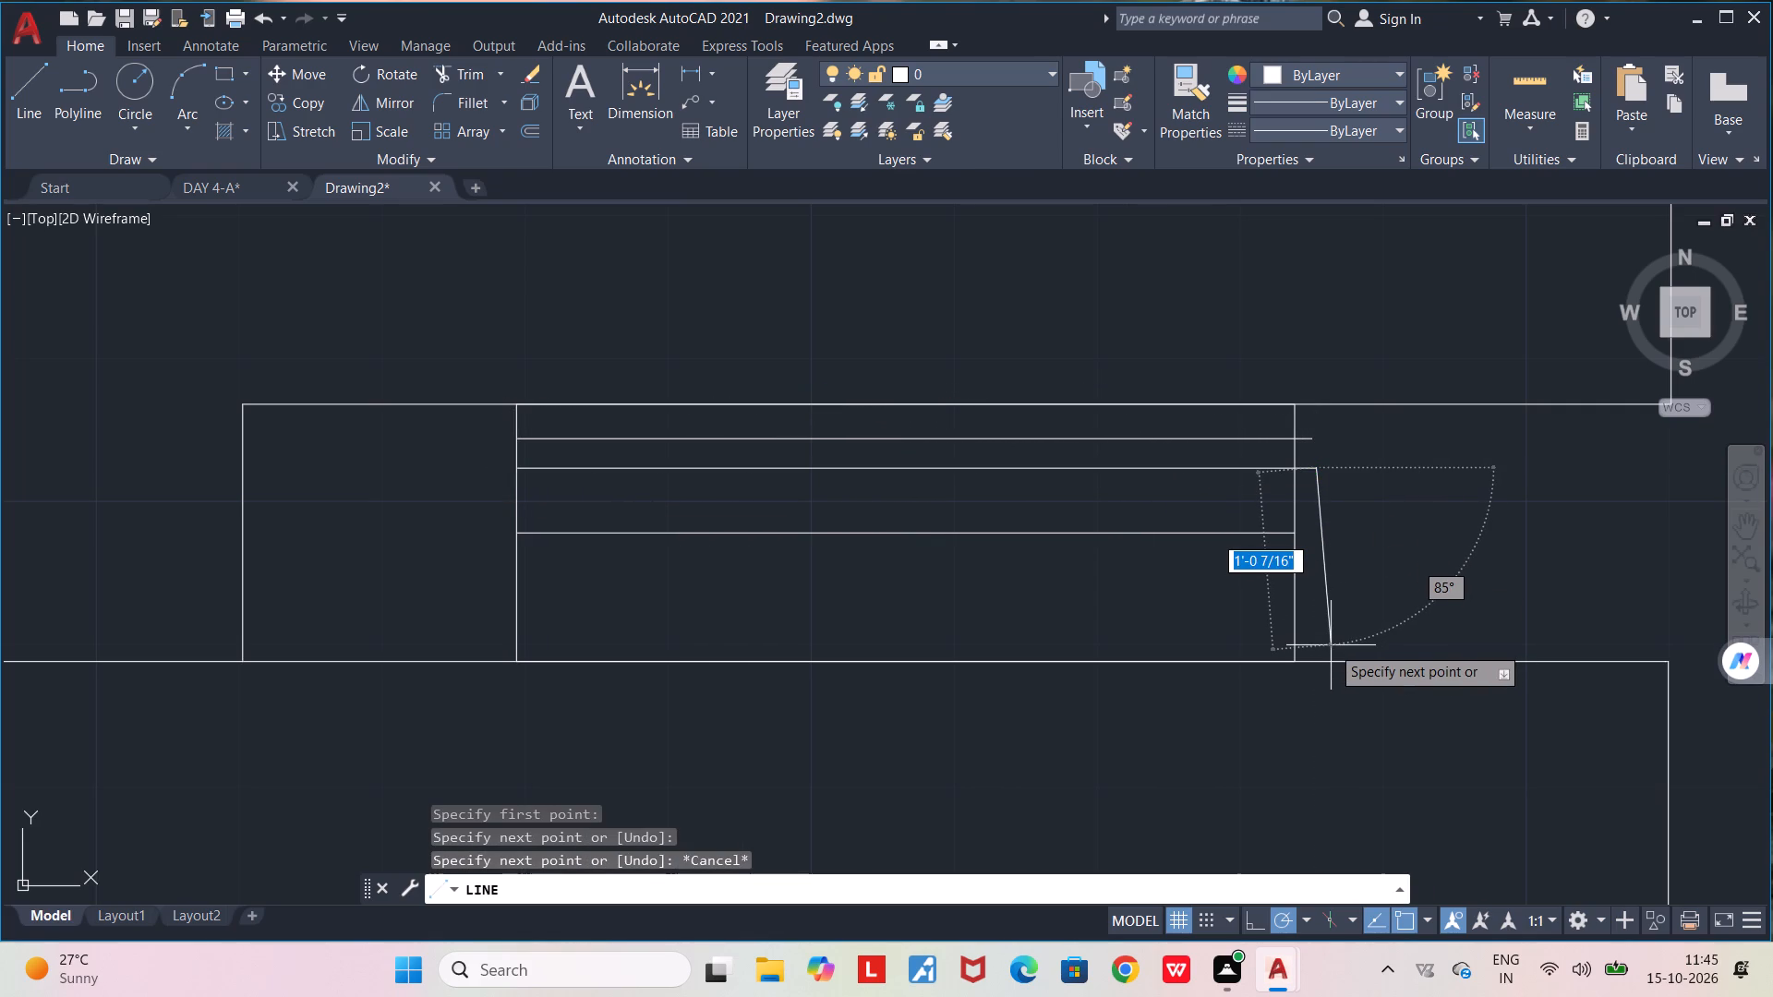
key("space")
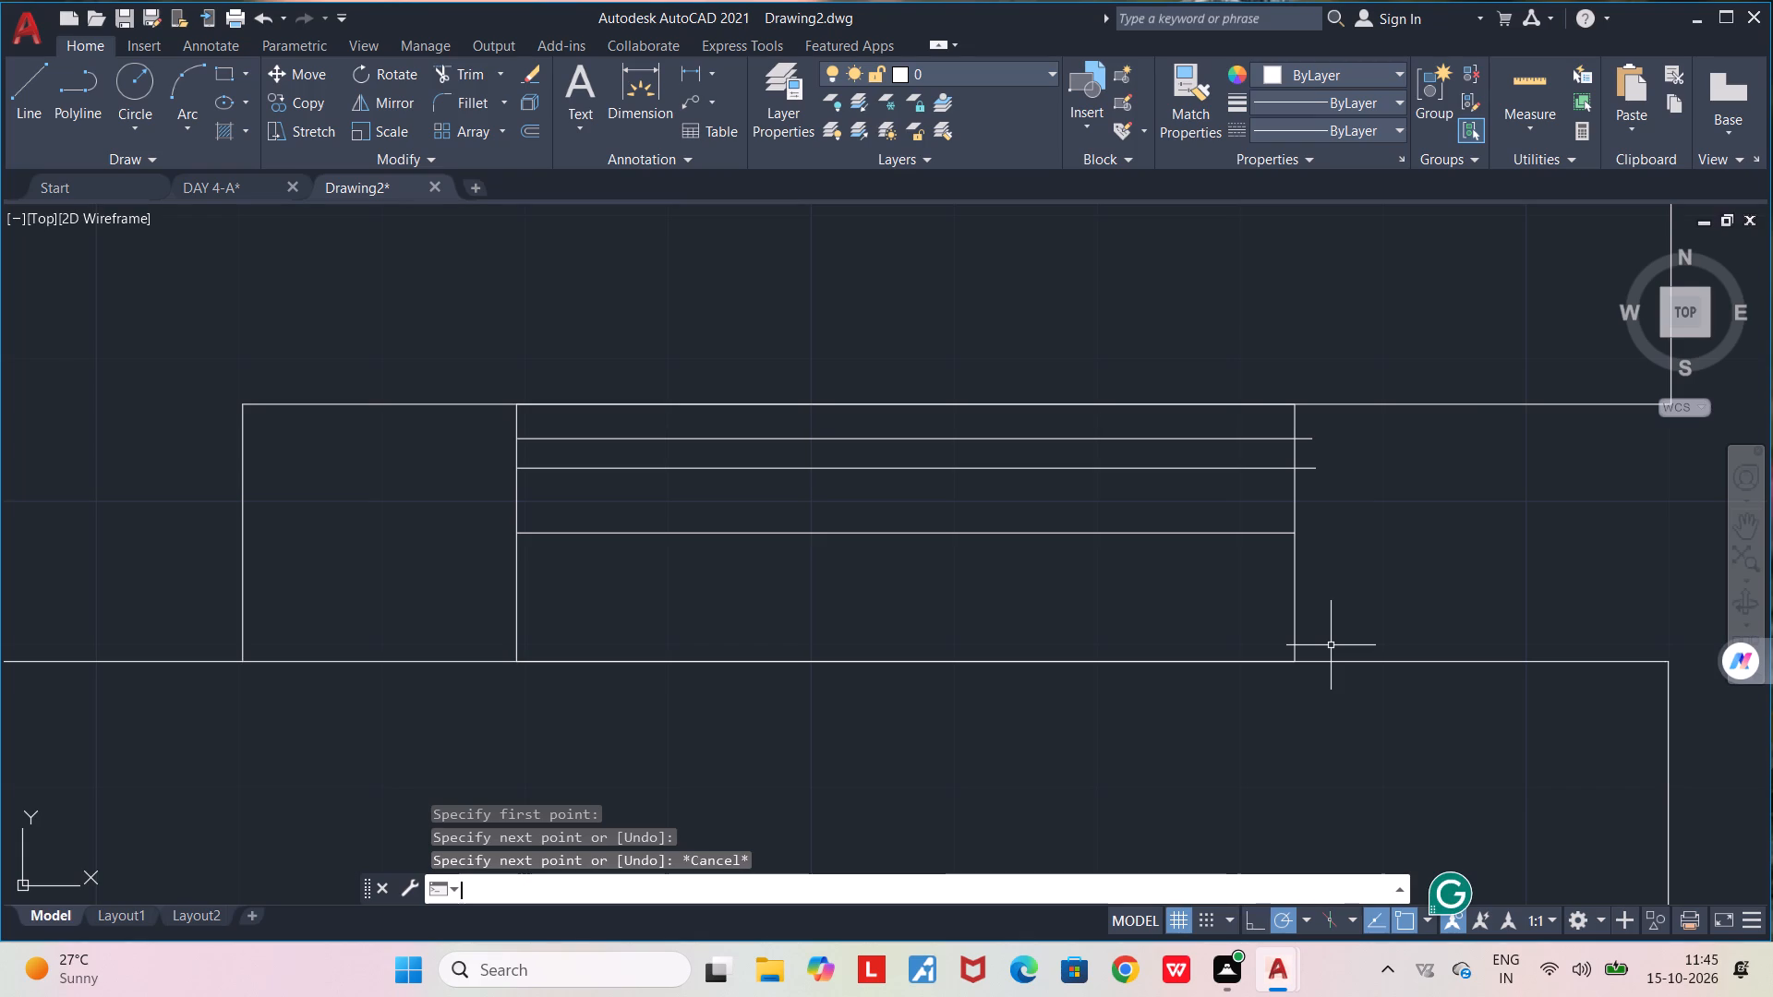
key("l")
key("Return")
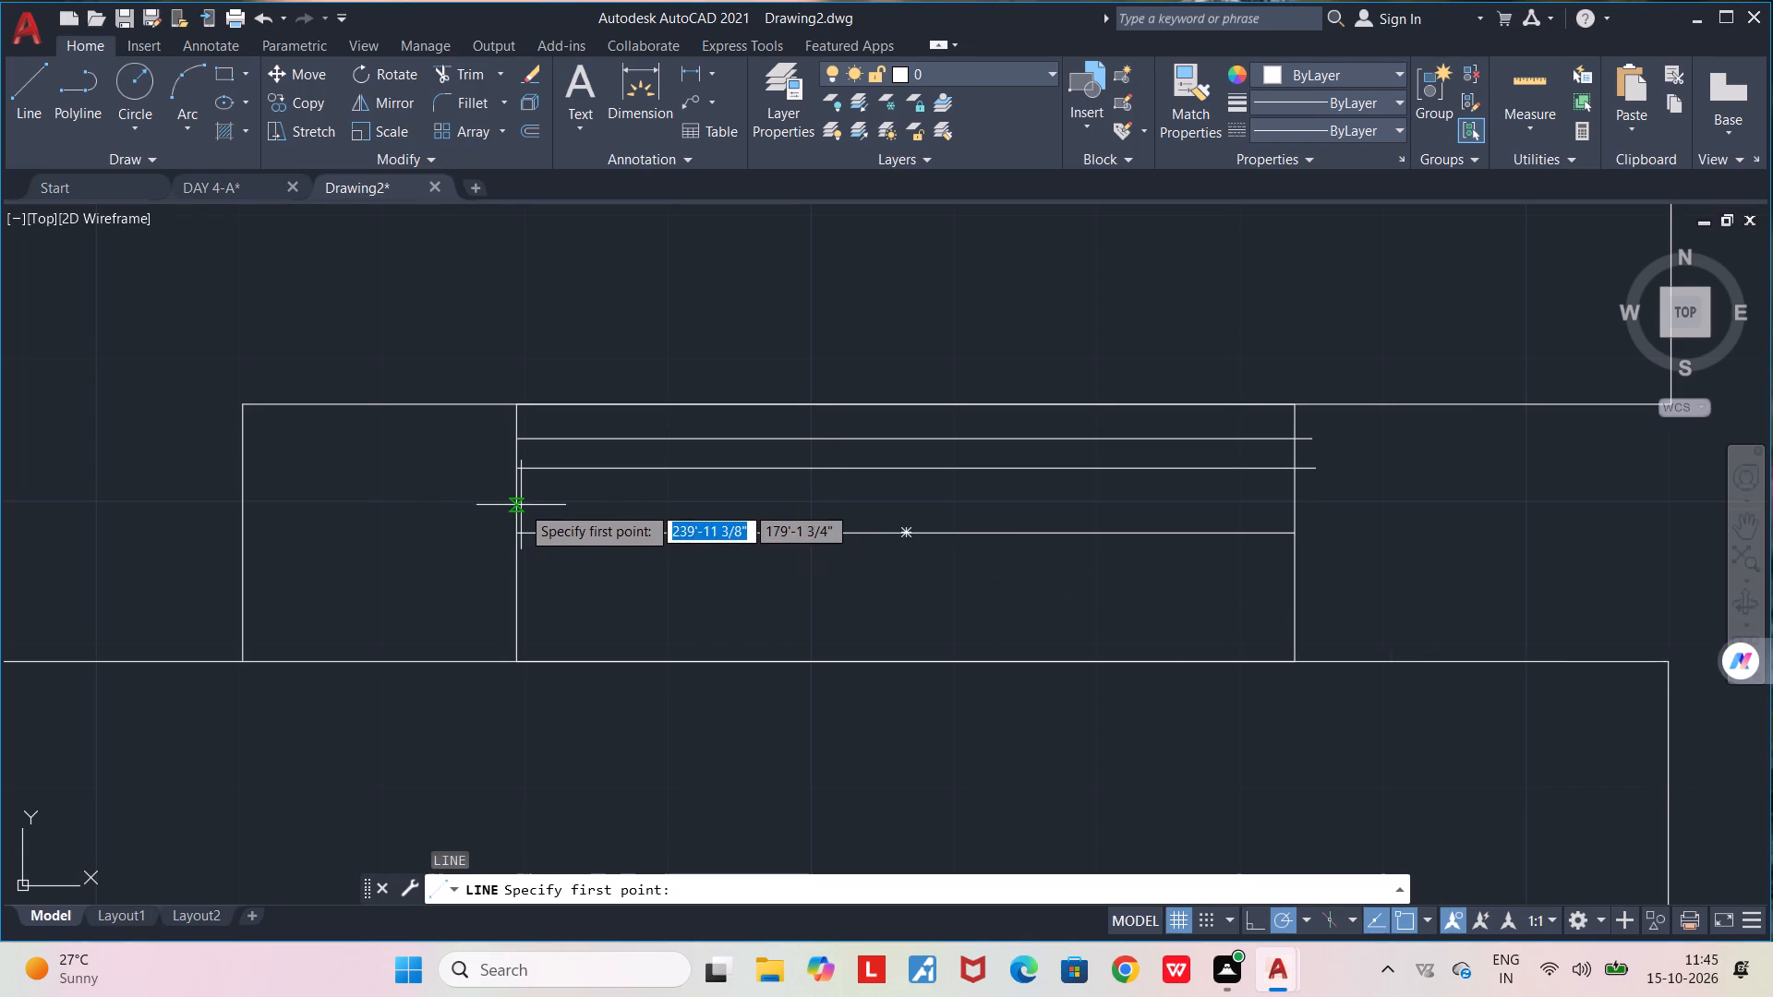
left_click(521, 505)
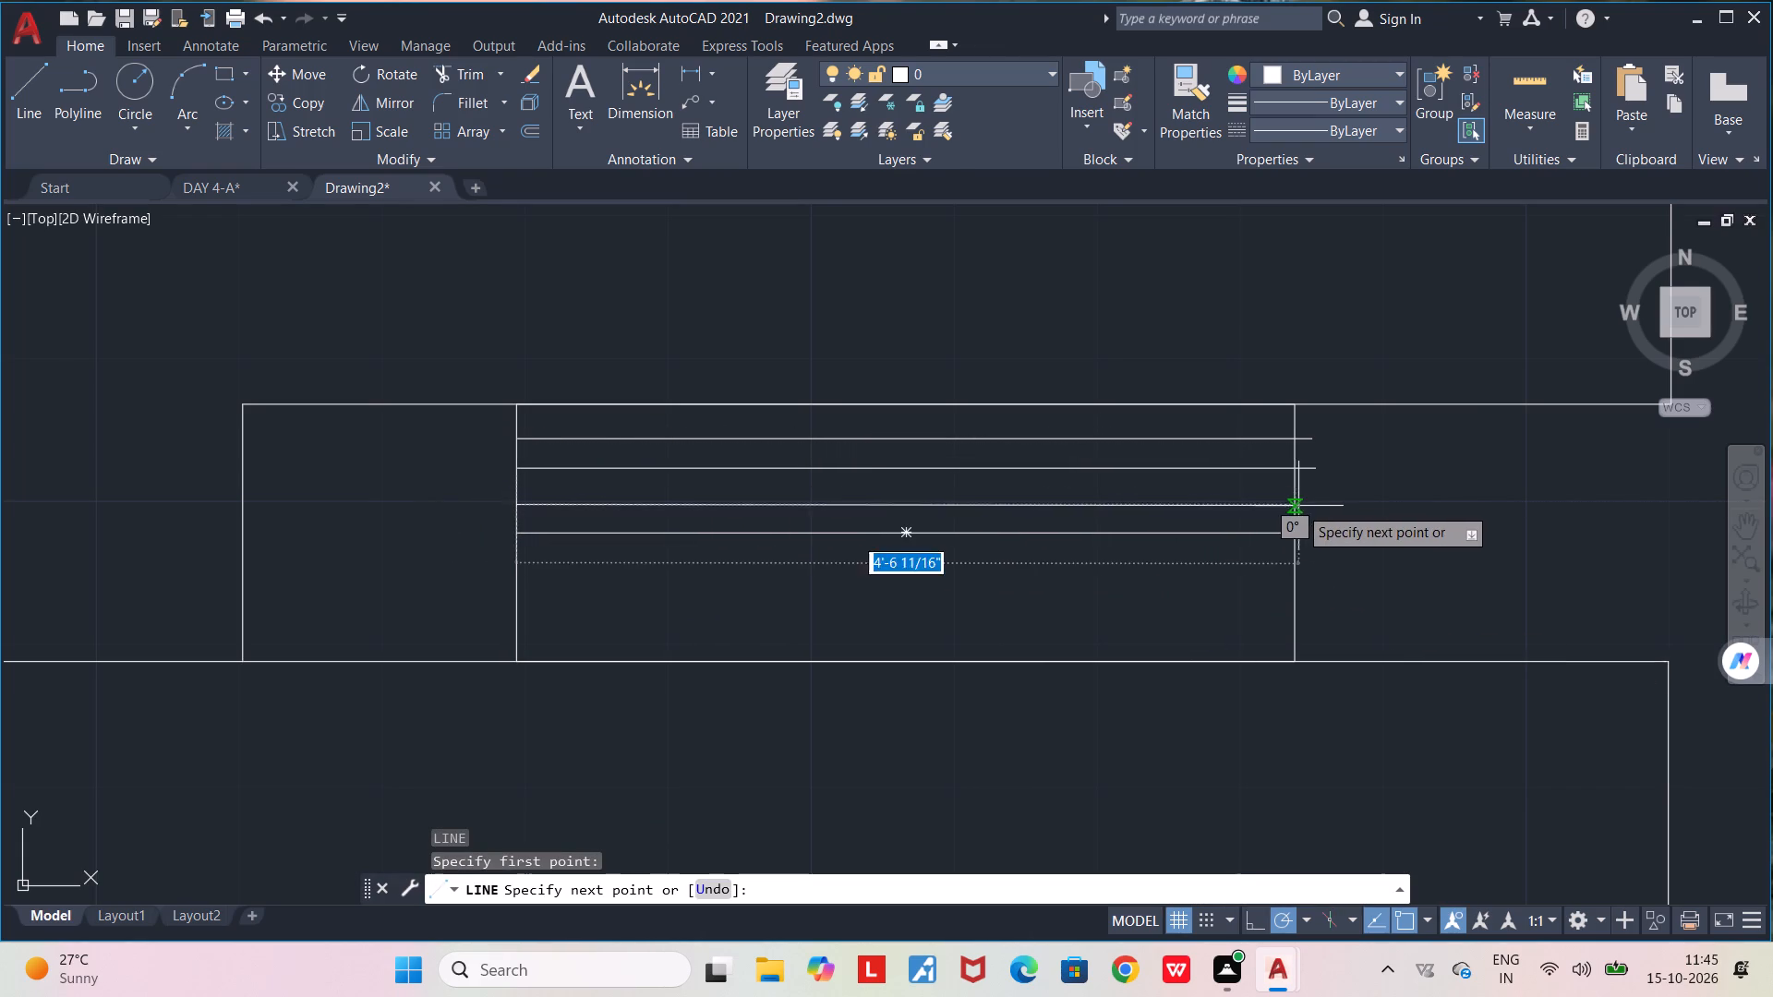
left_click(1317, 502)
key("space")
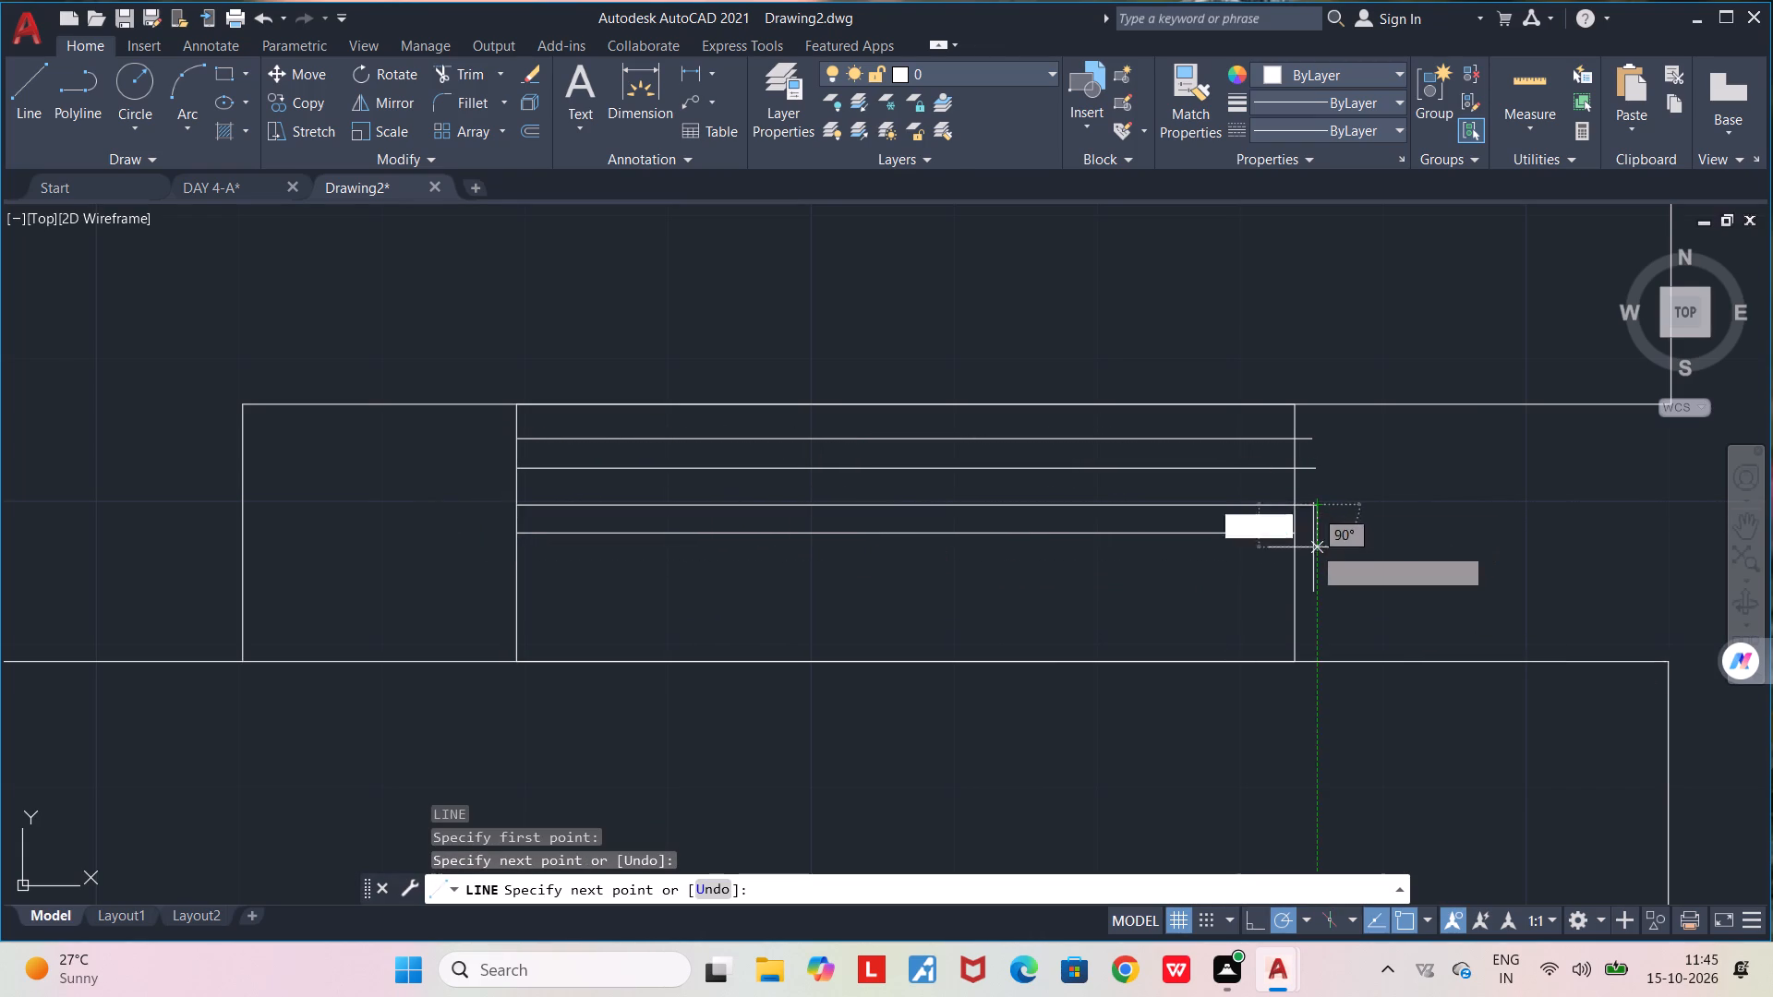
Trim the ends of the three upper lines that overshoot the window rectangle's right side.
key("t")
key("r")
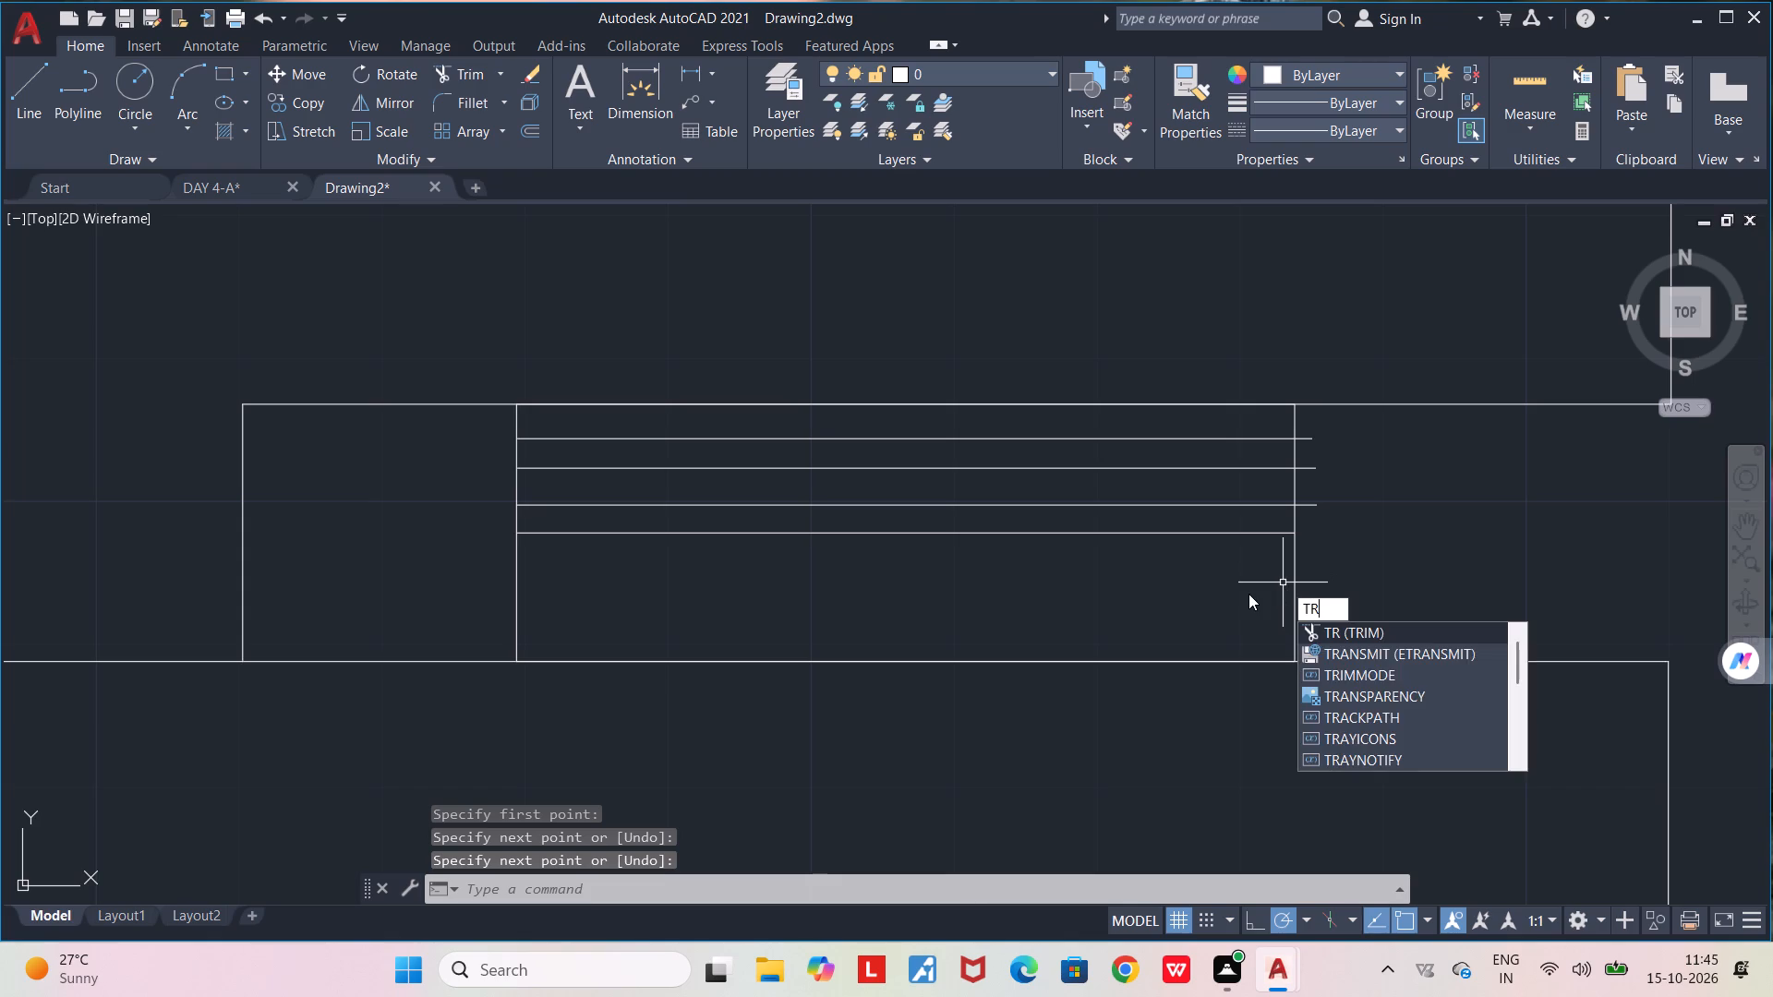
key("Return")
scroll(1305, 515, "up", 2)
left_click_drag(1307, 518, 1286, 328)
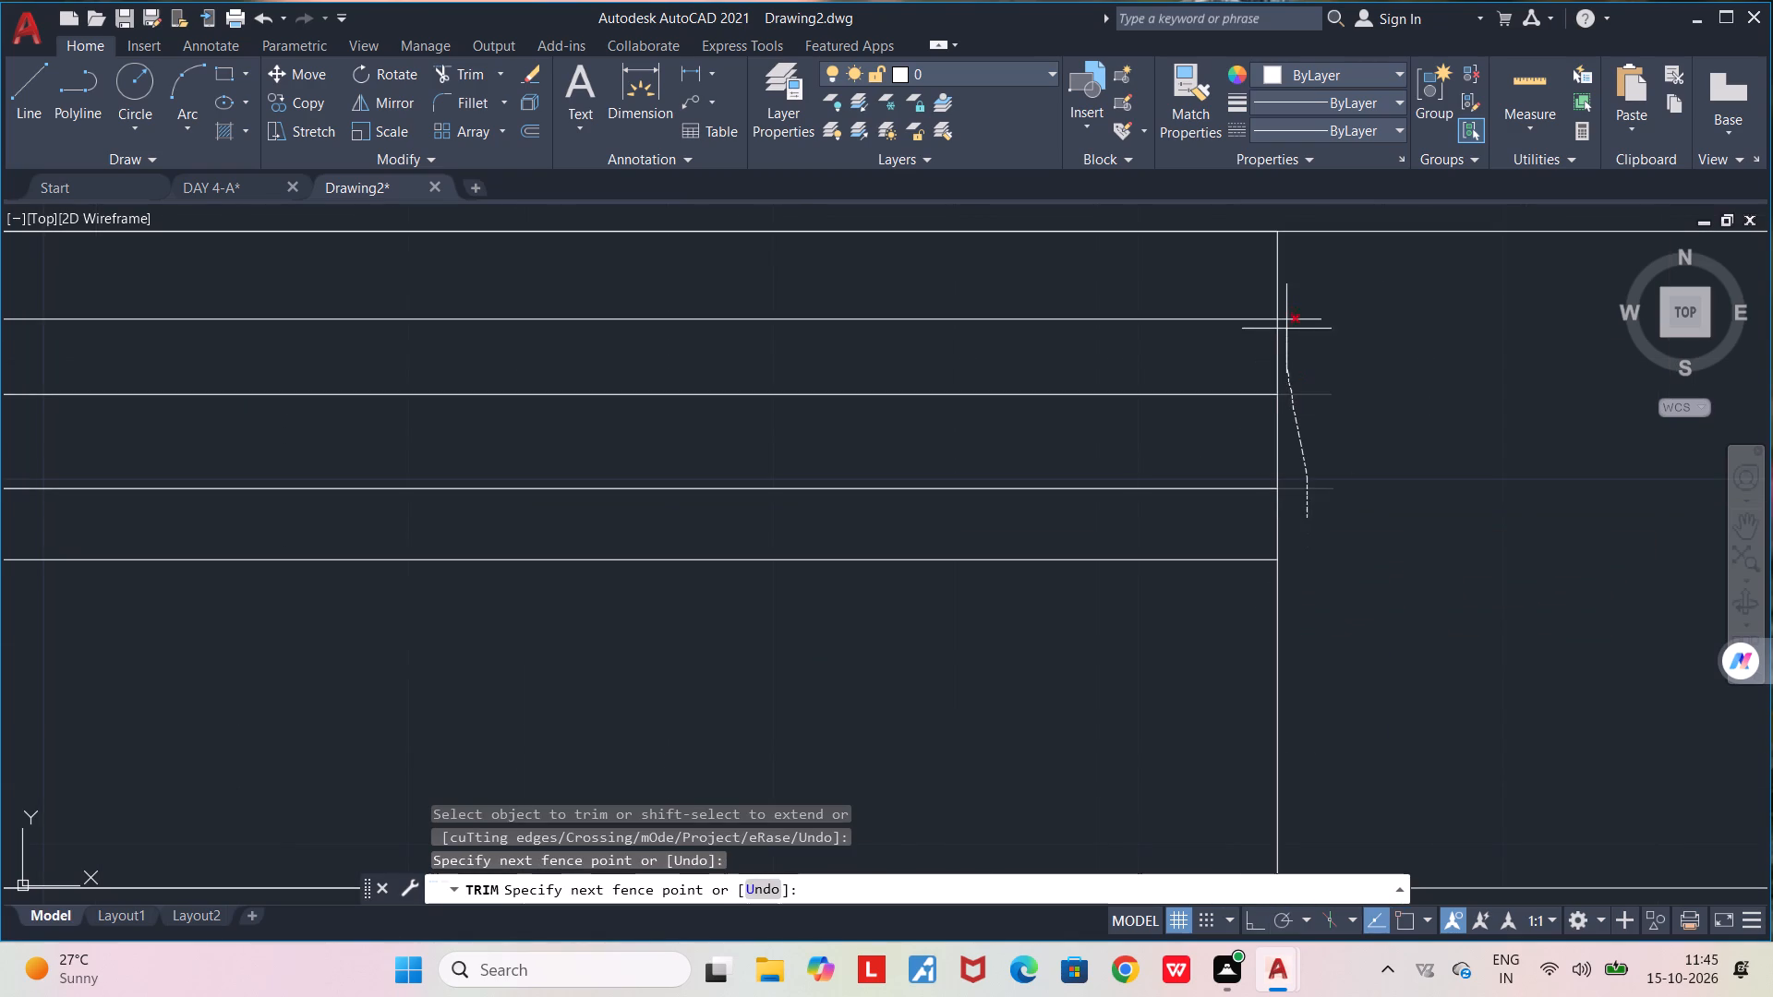
left_click_drag(1286, 328, 1287, 301)
scroll(1371, 459, "down", 2)
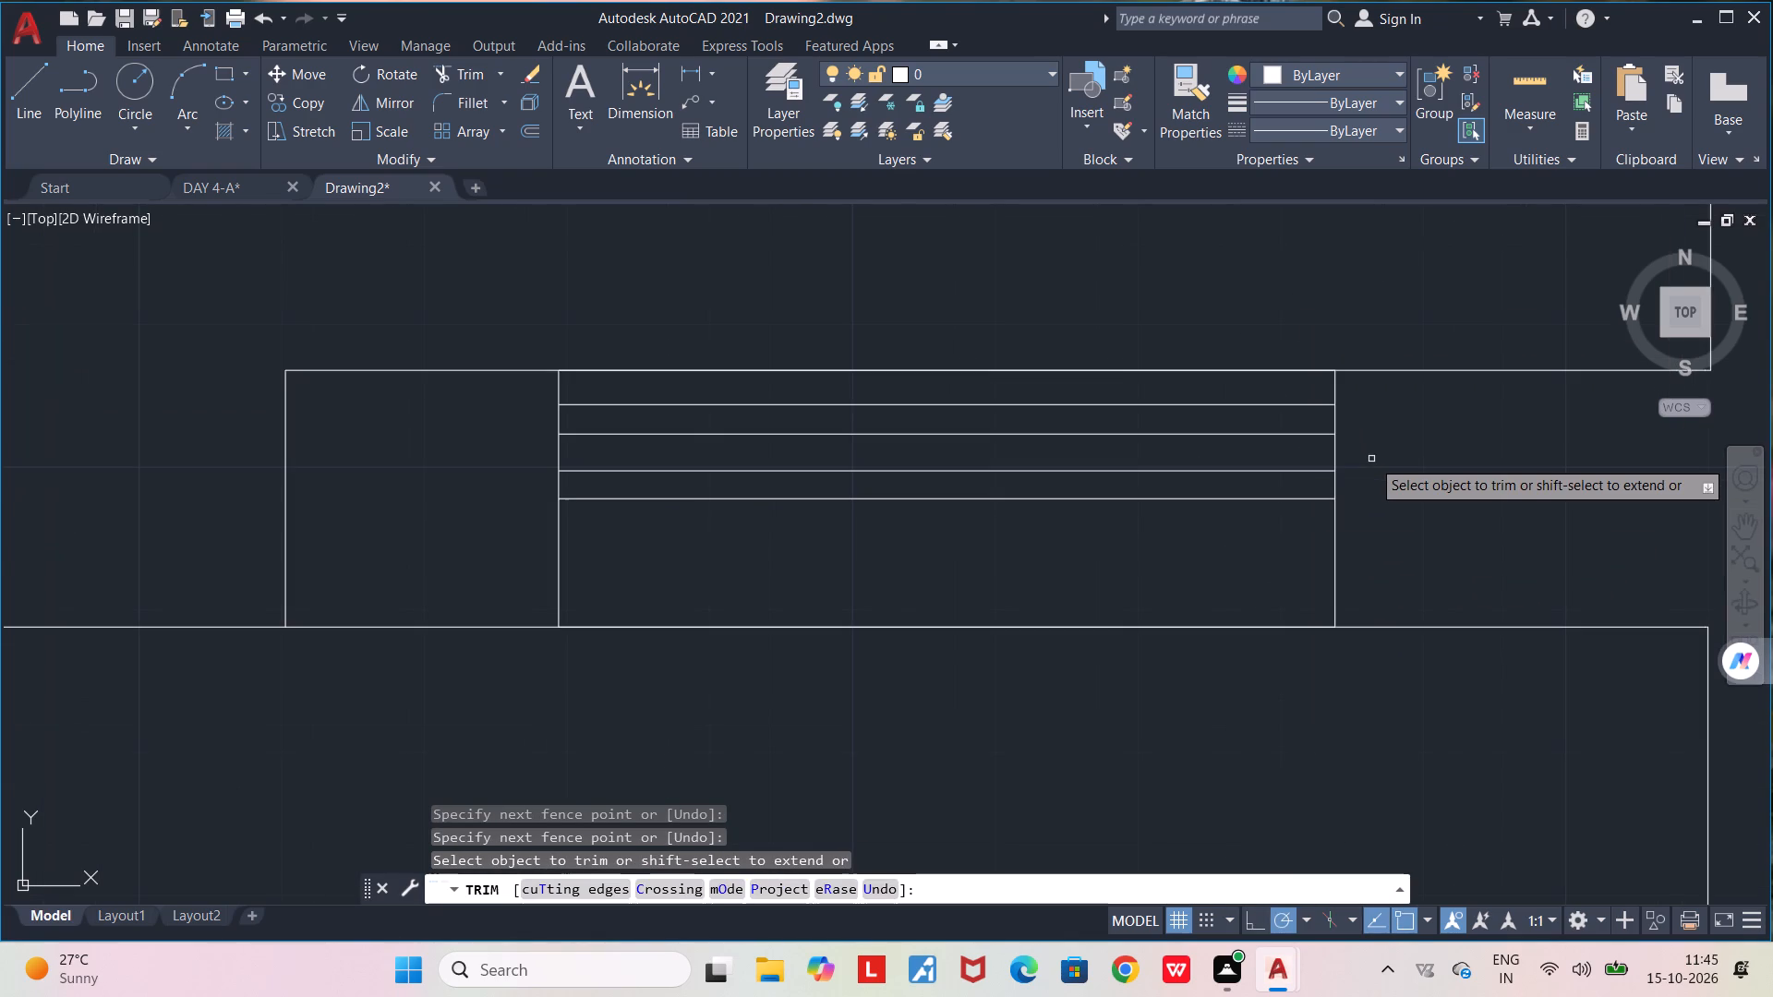
key("space")
Draw three spaced horizontal lines below the window's centre line, from its left side to slightly past its right side.
key("l")
key("Return")
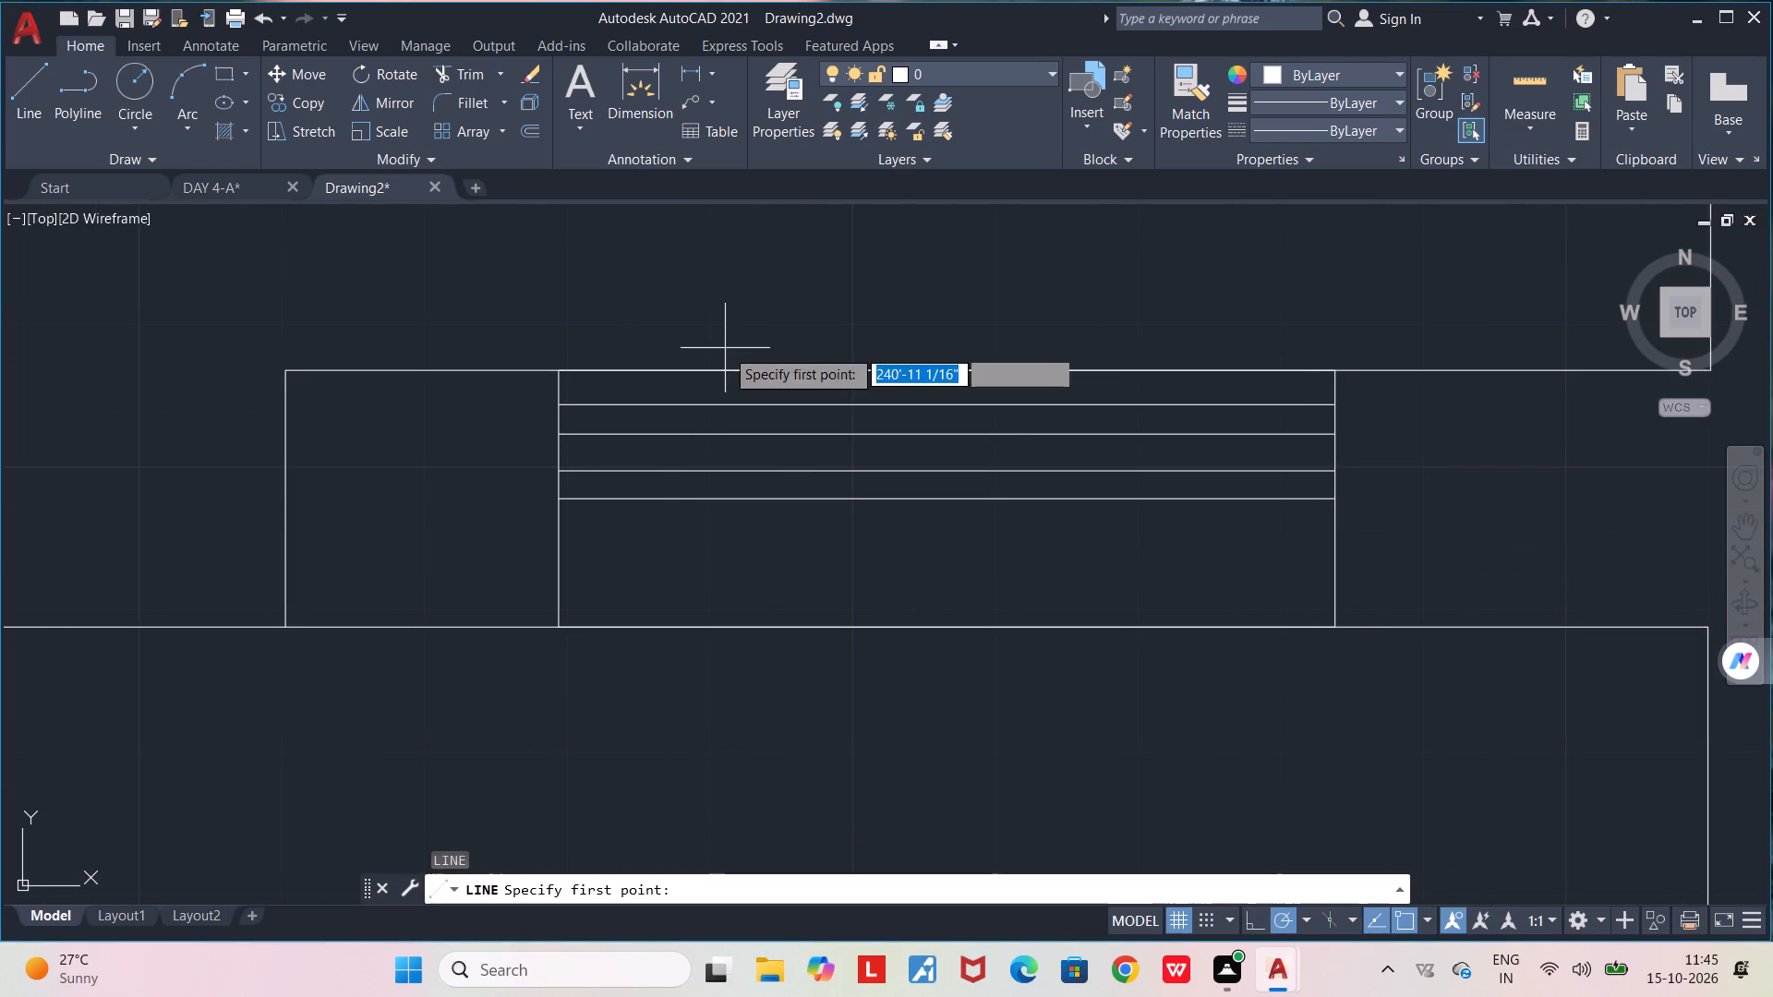
left_click(561, 526)
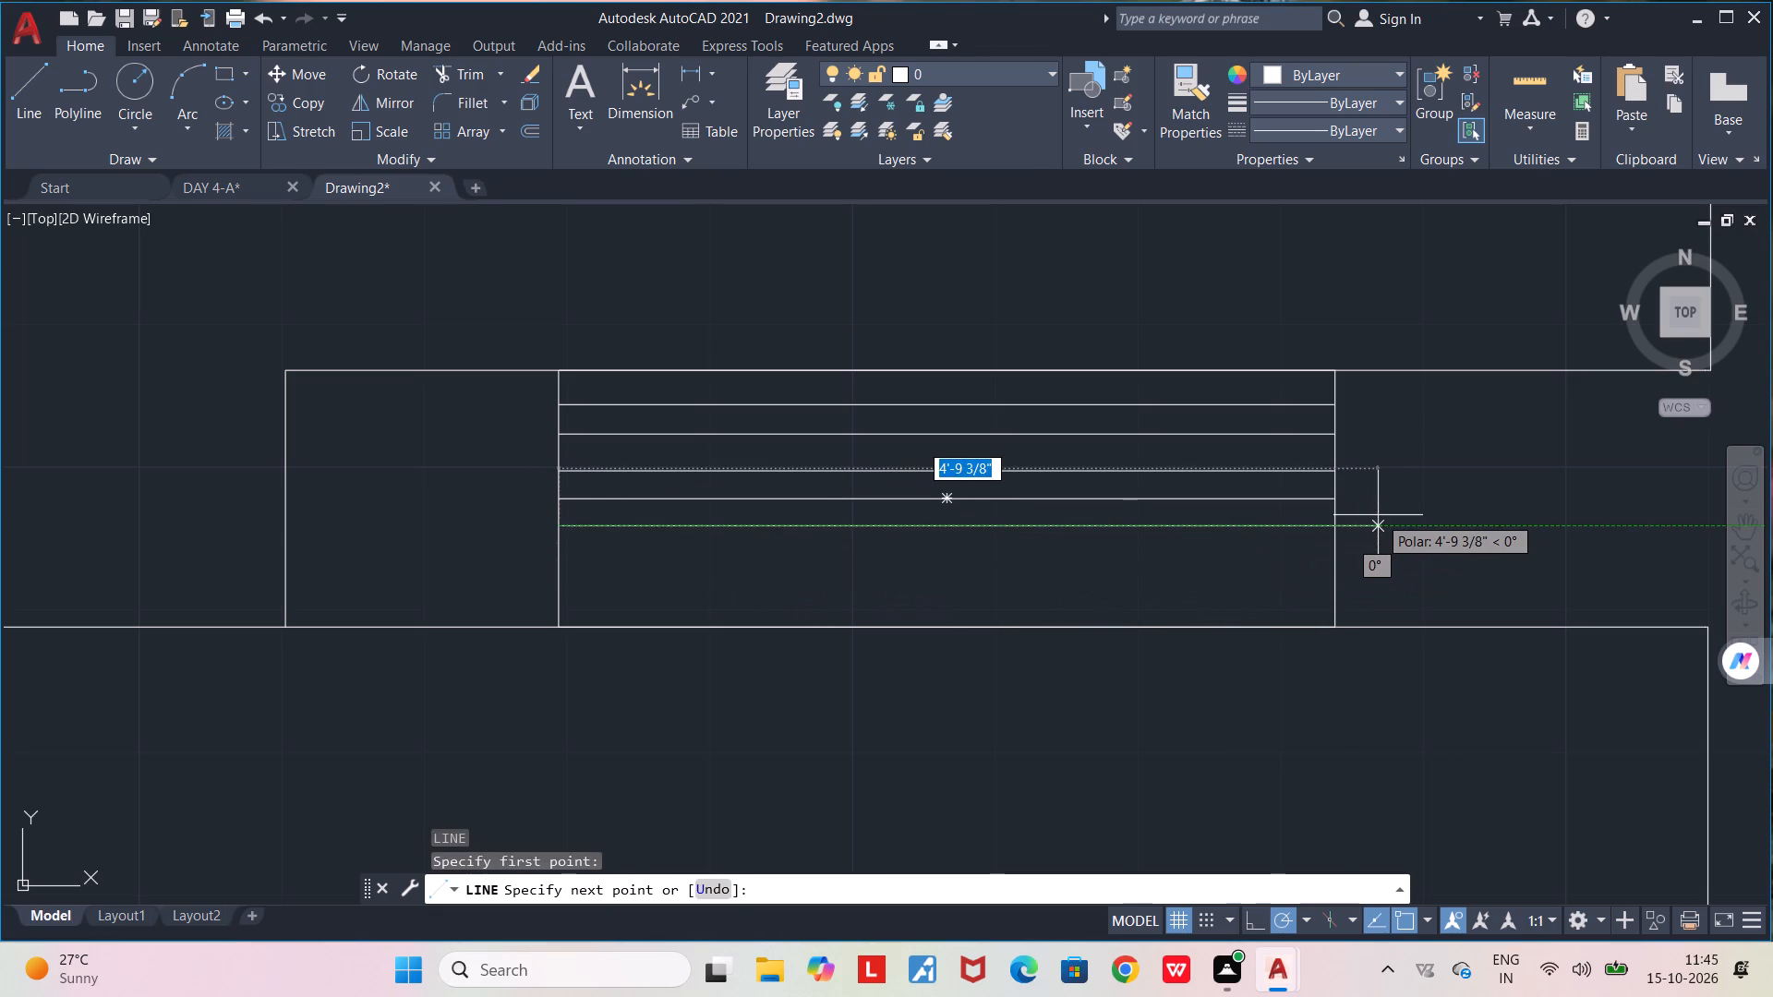
left_click(1378, 515)
key("space")
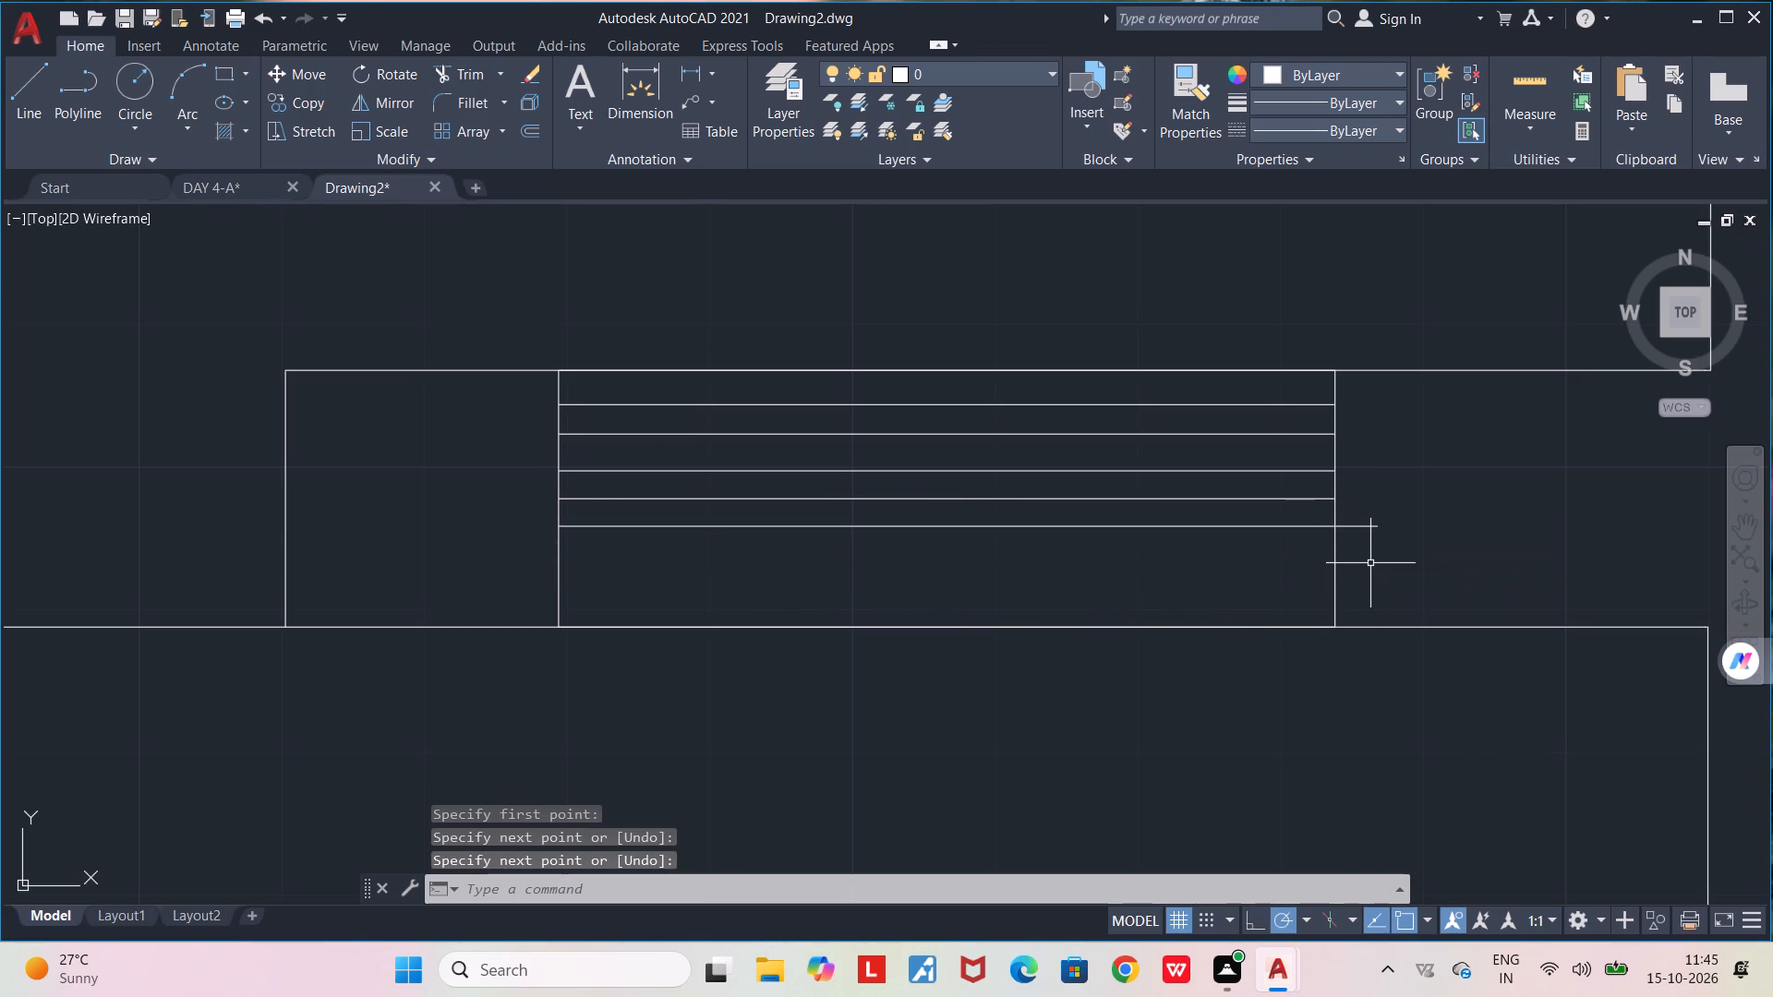
key("l")
key("Return")
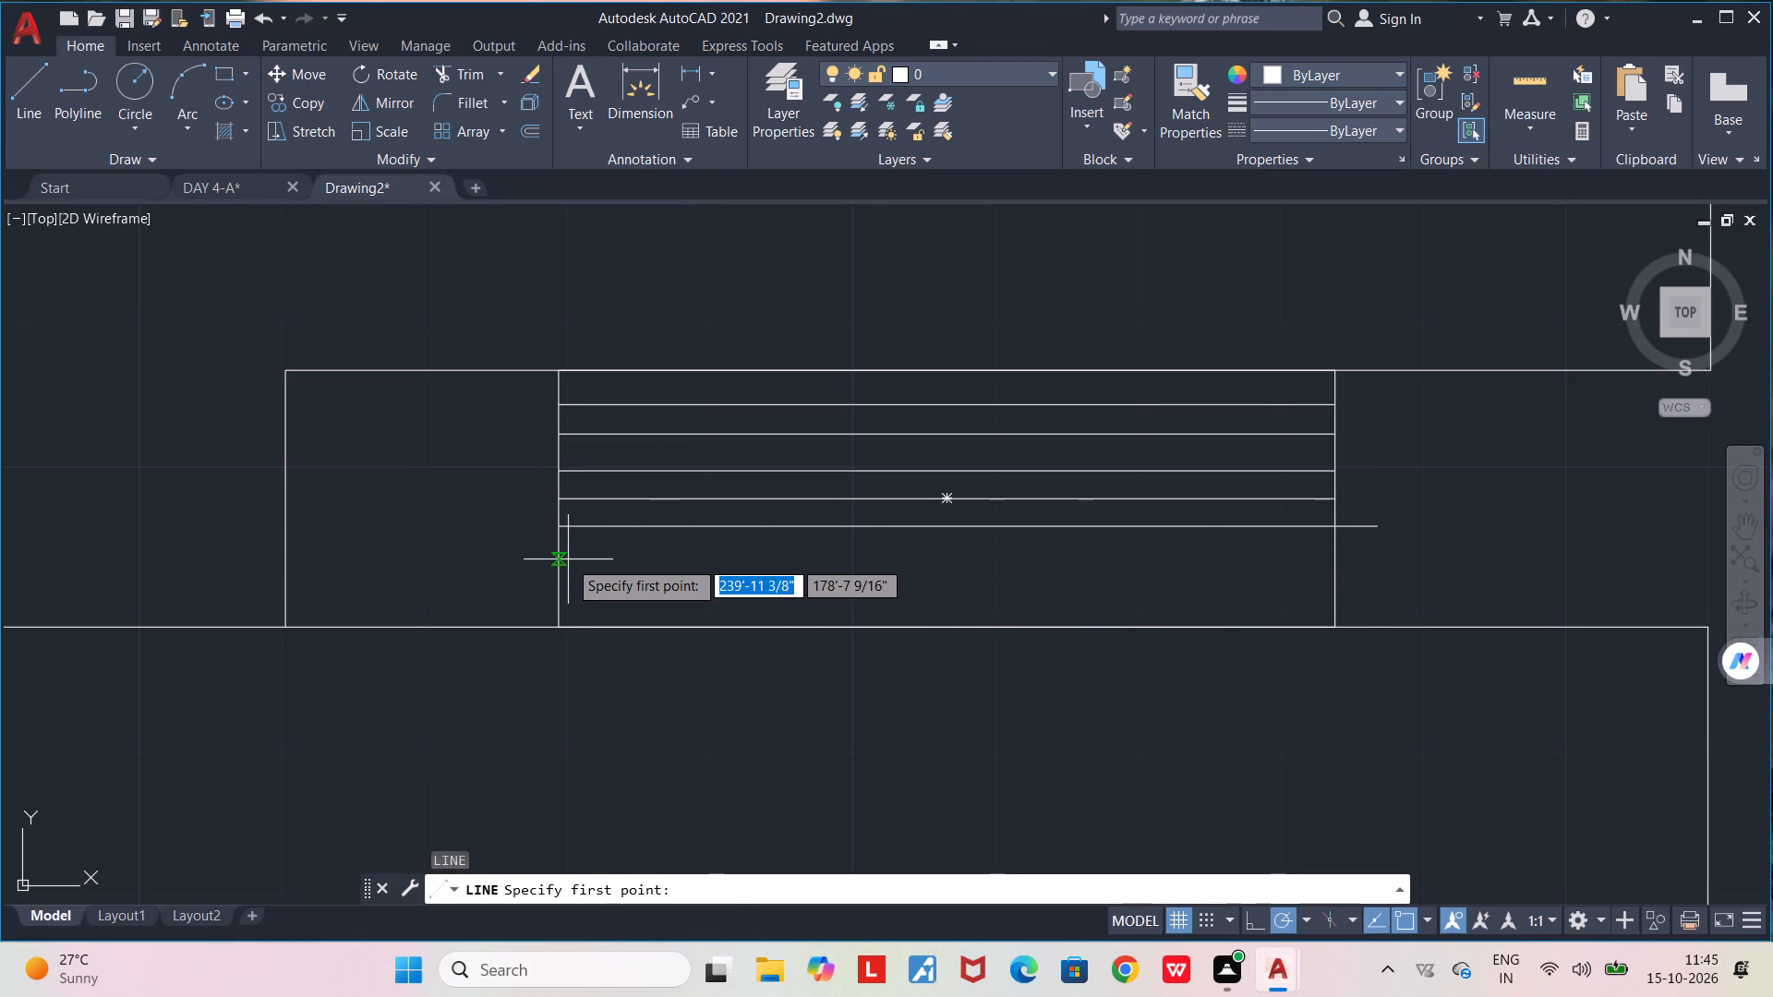
left_click(568, 559)
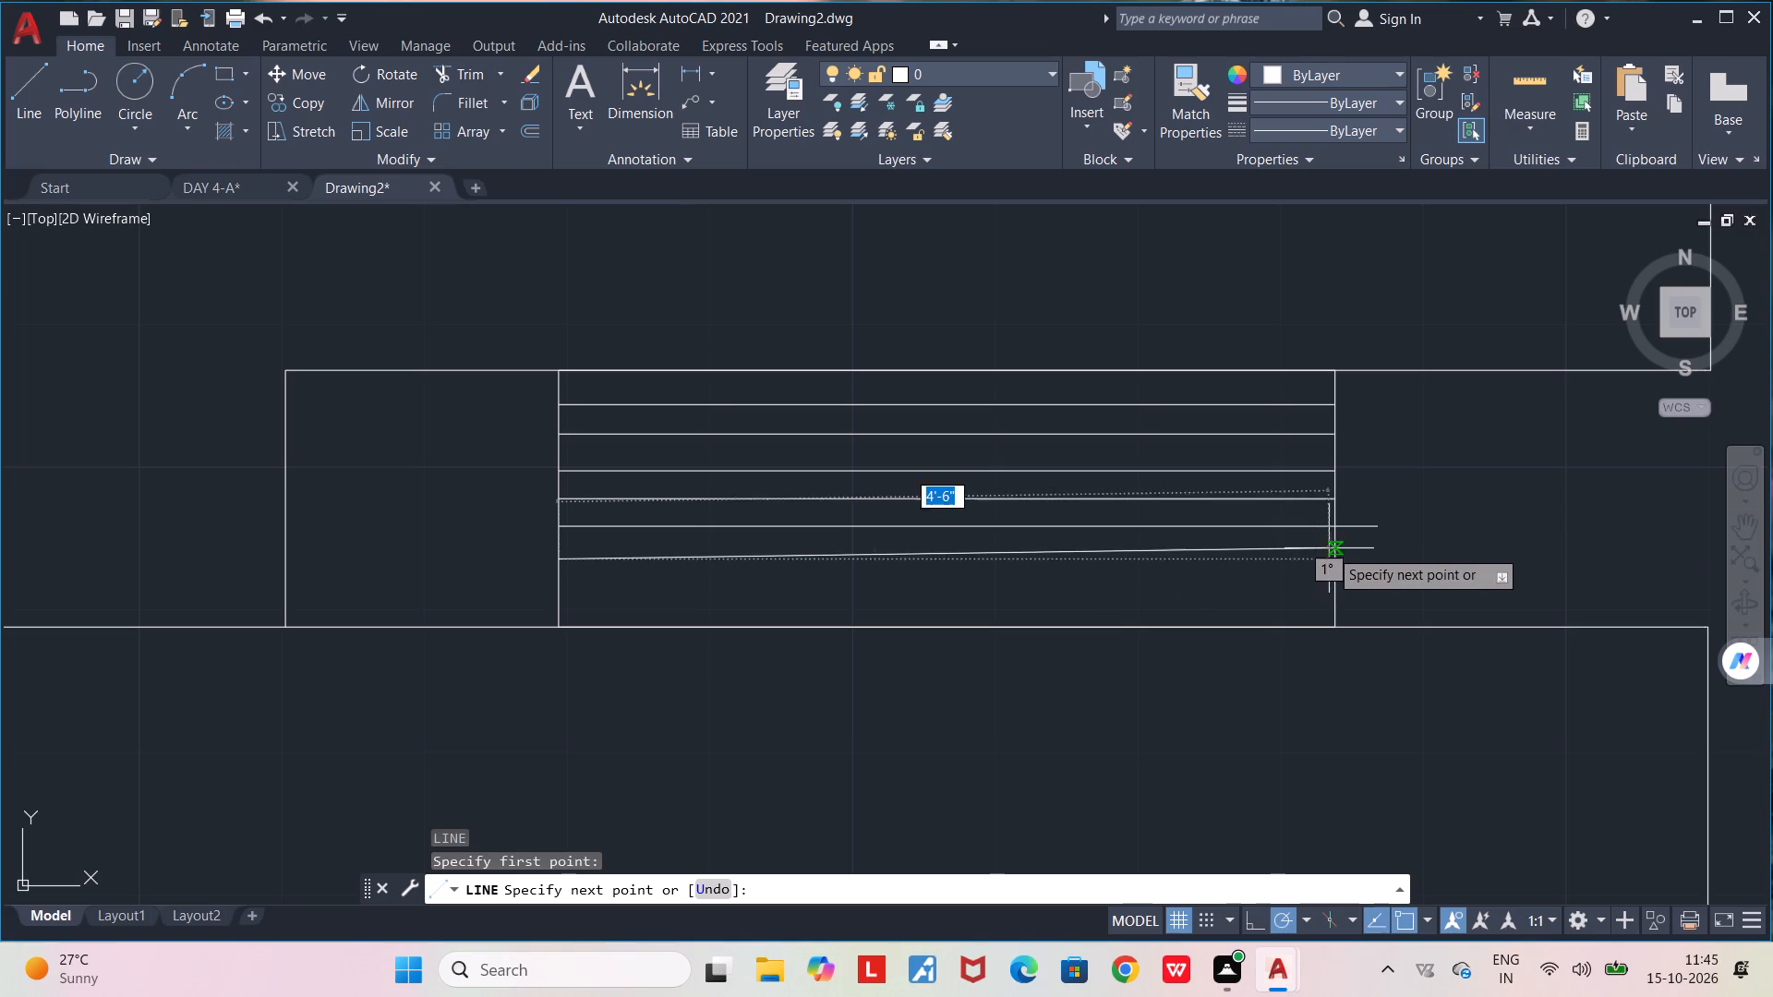
left_click(1357, 553)
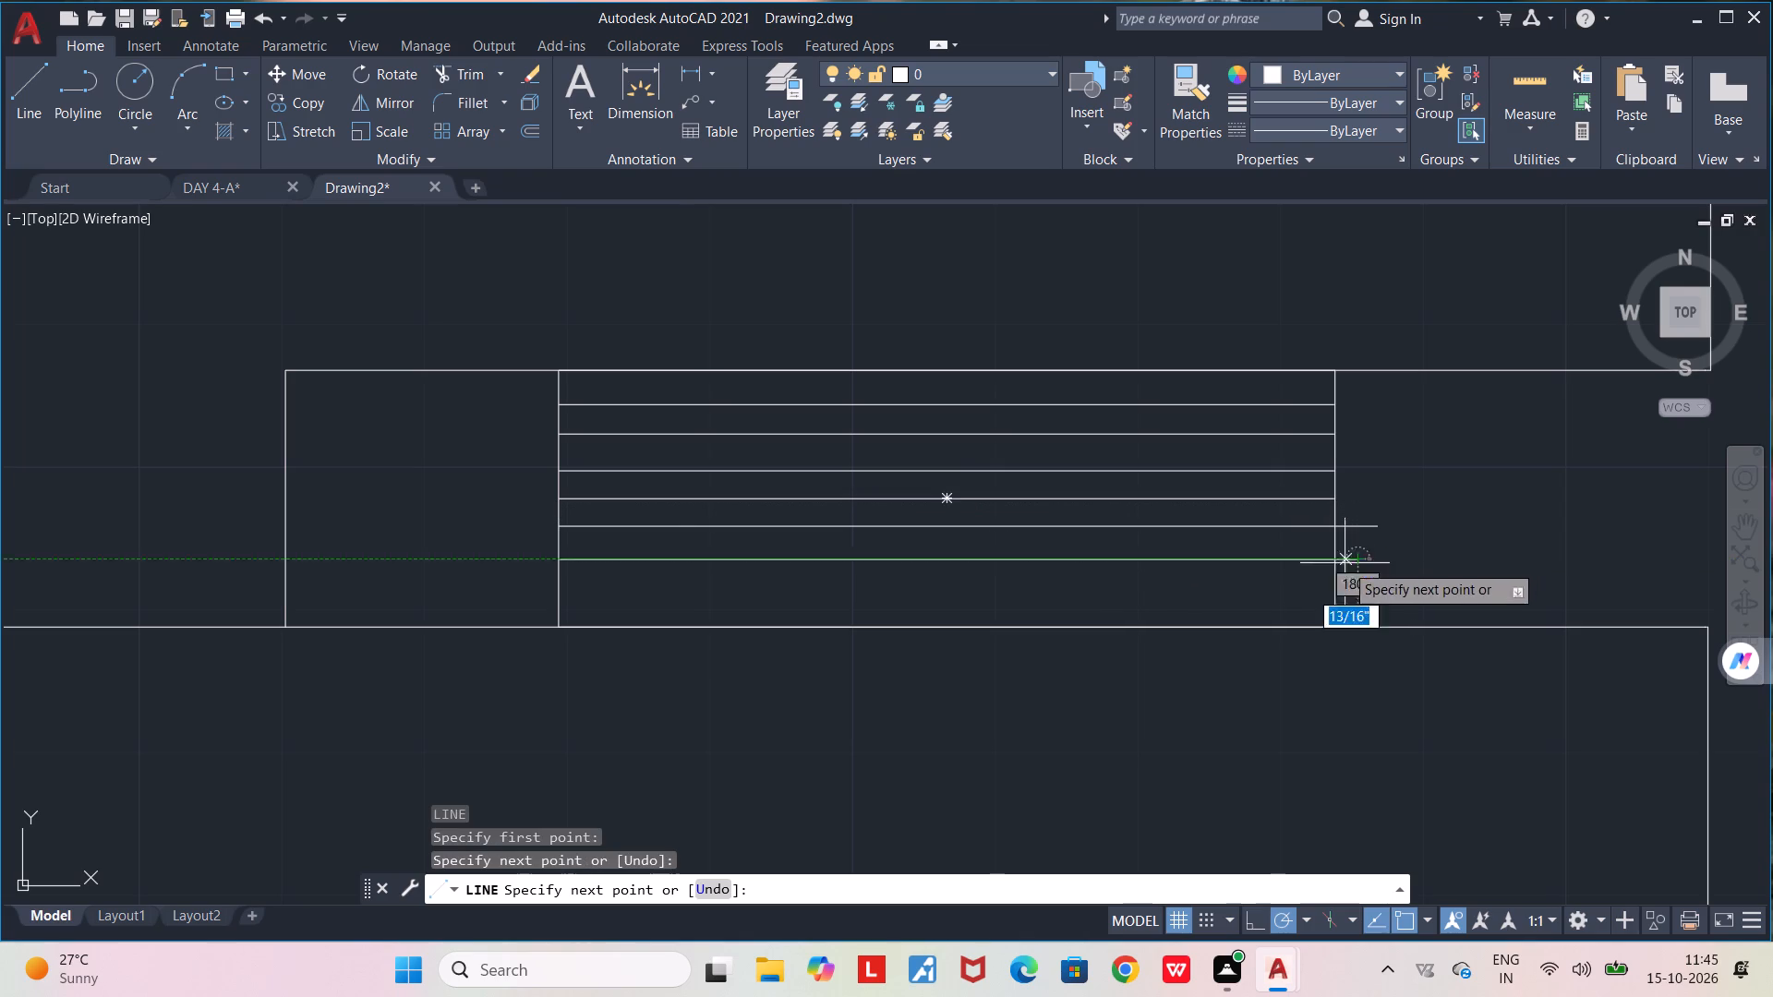
key("space")
key("l")
key("Return")
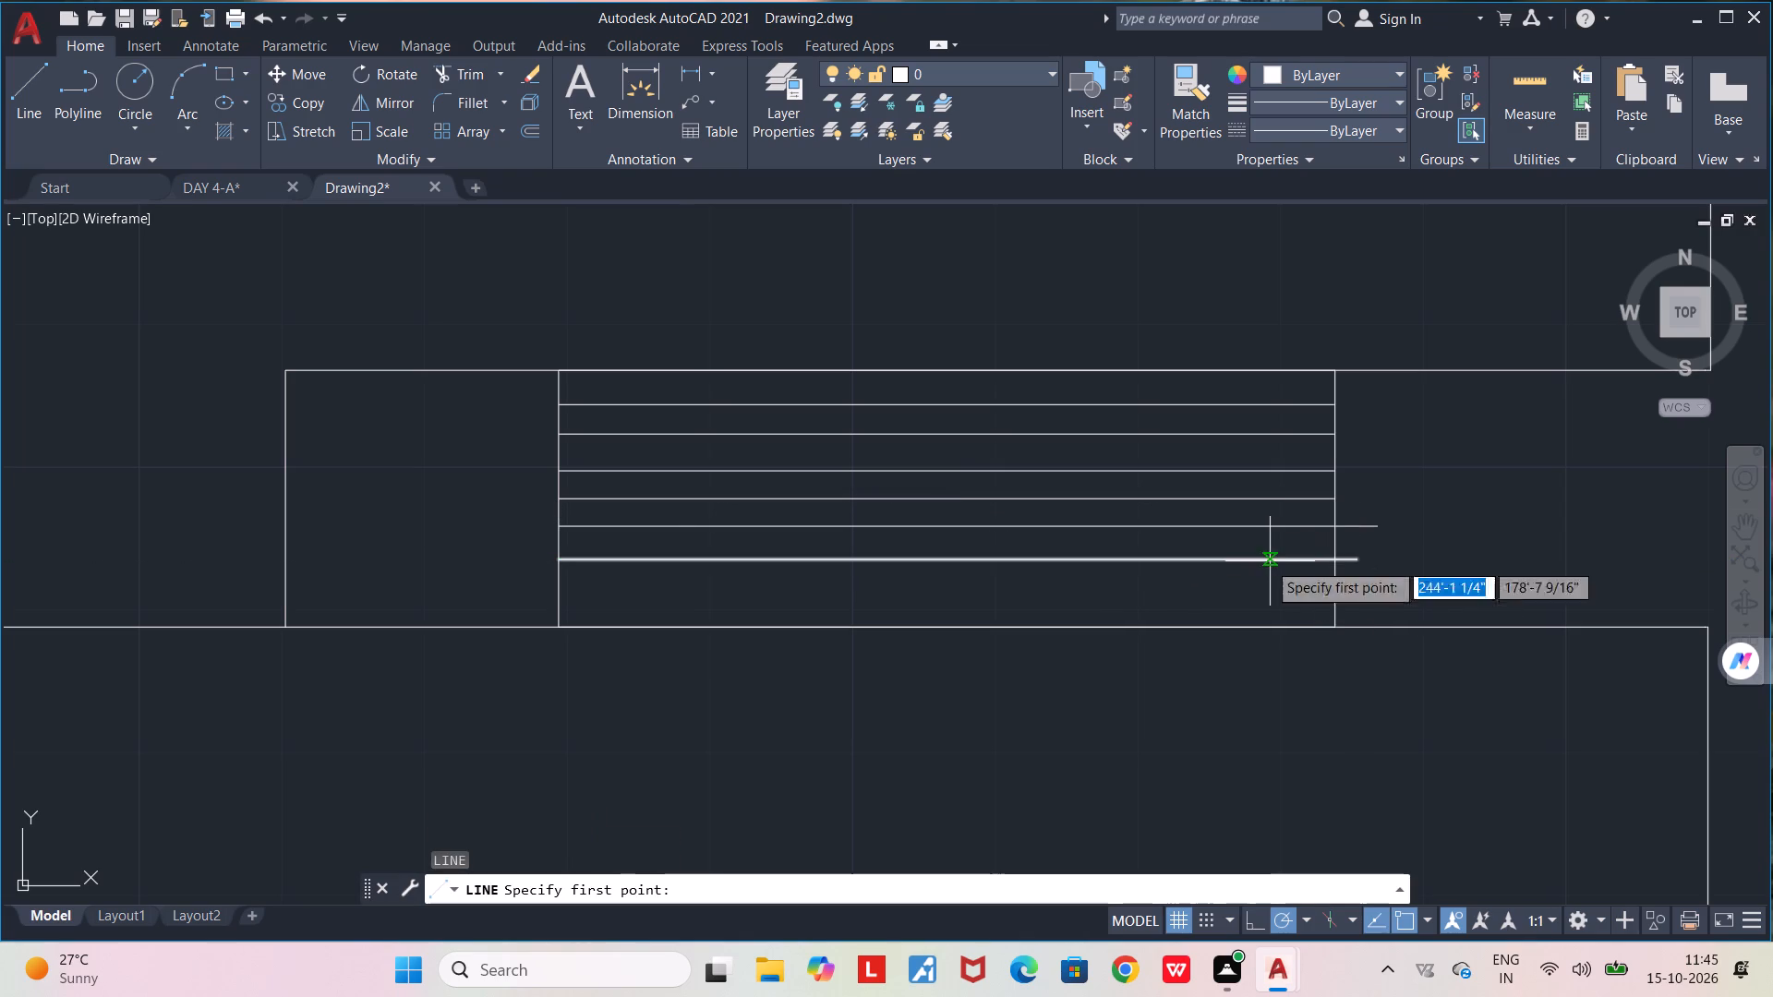
left_click(561, 597)
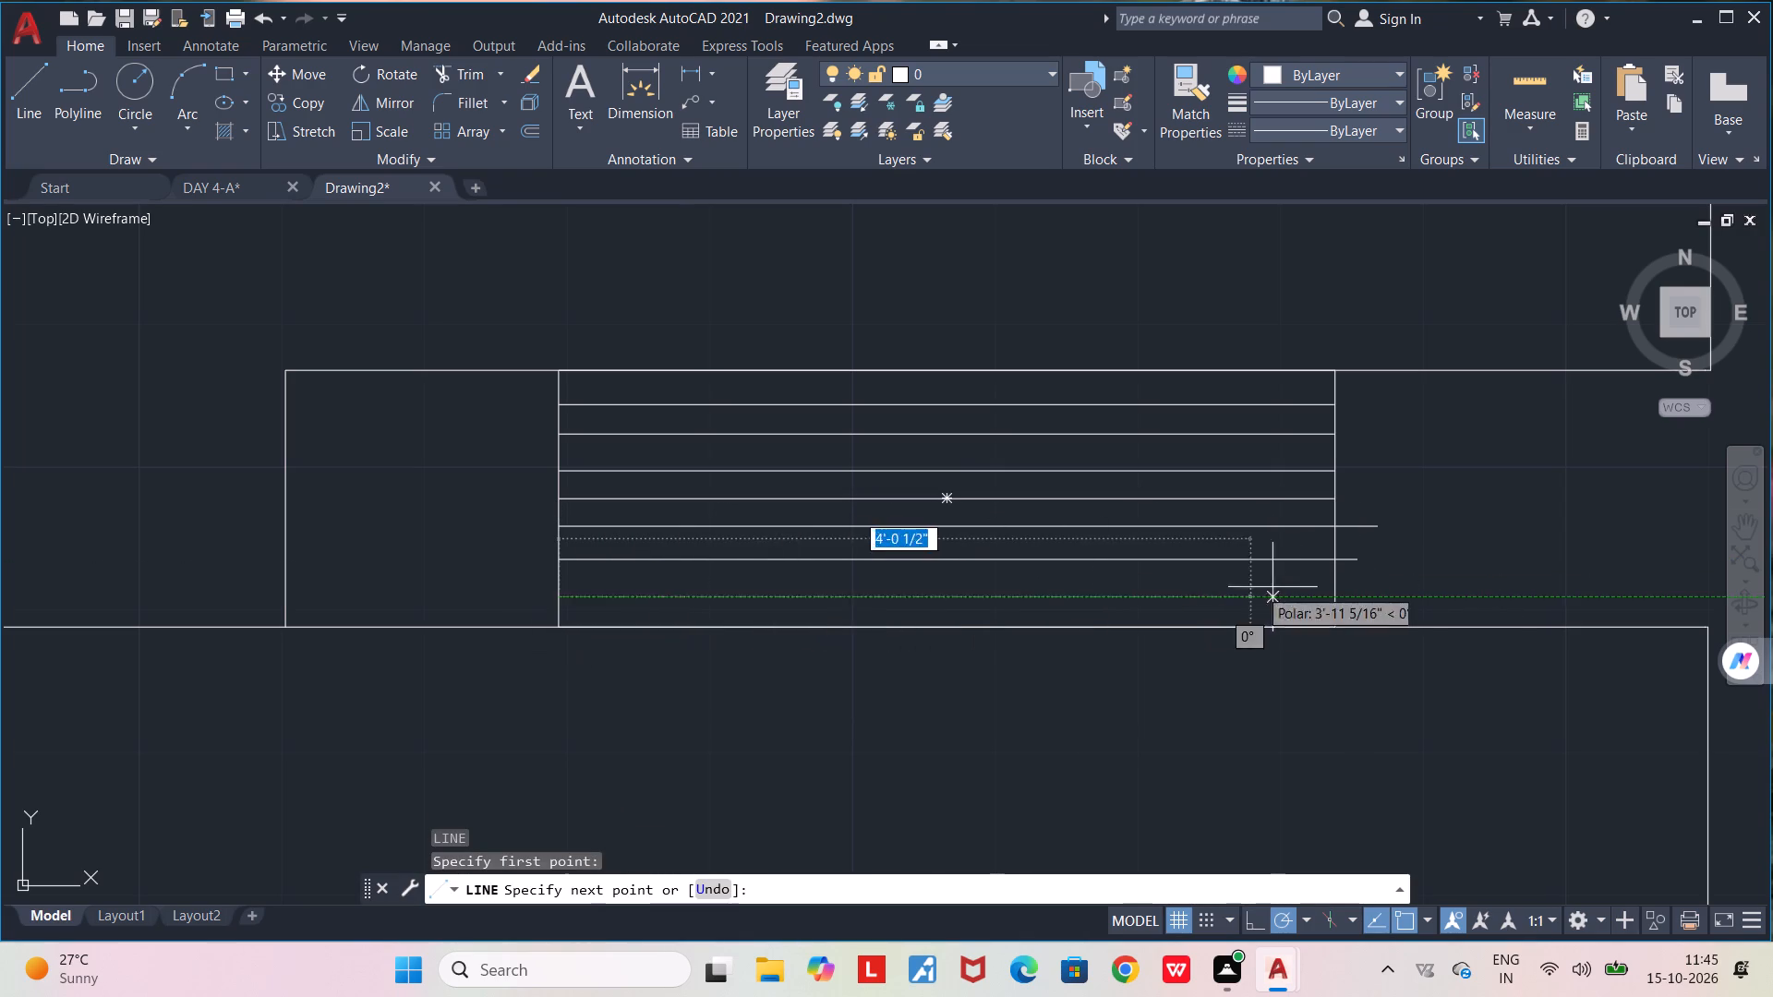
left_click(1361, 592)
key("space")
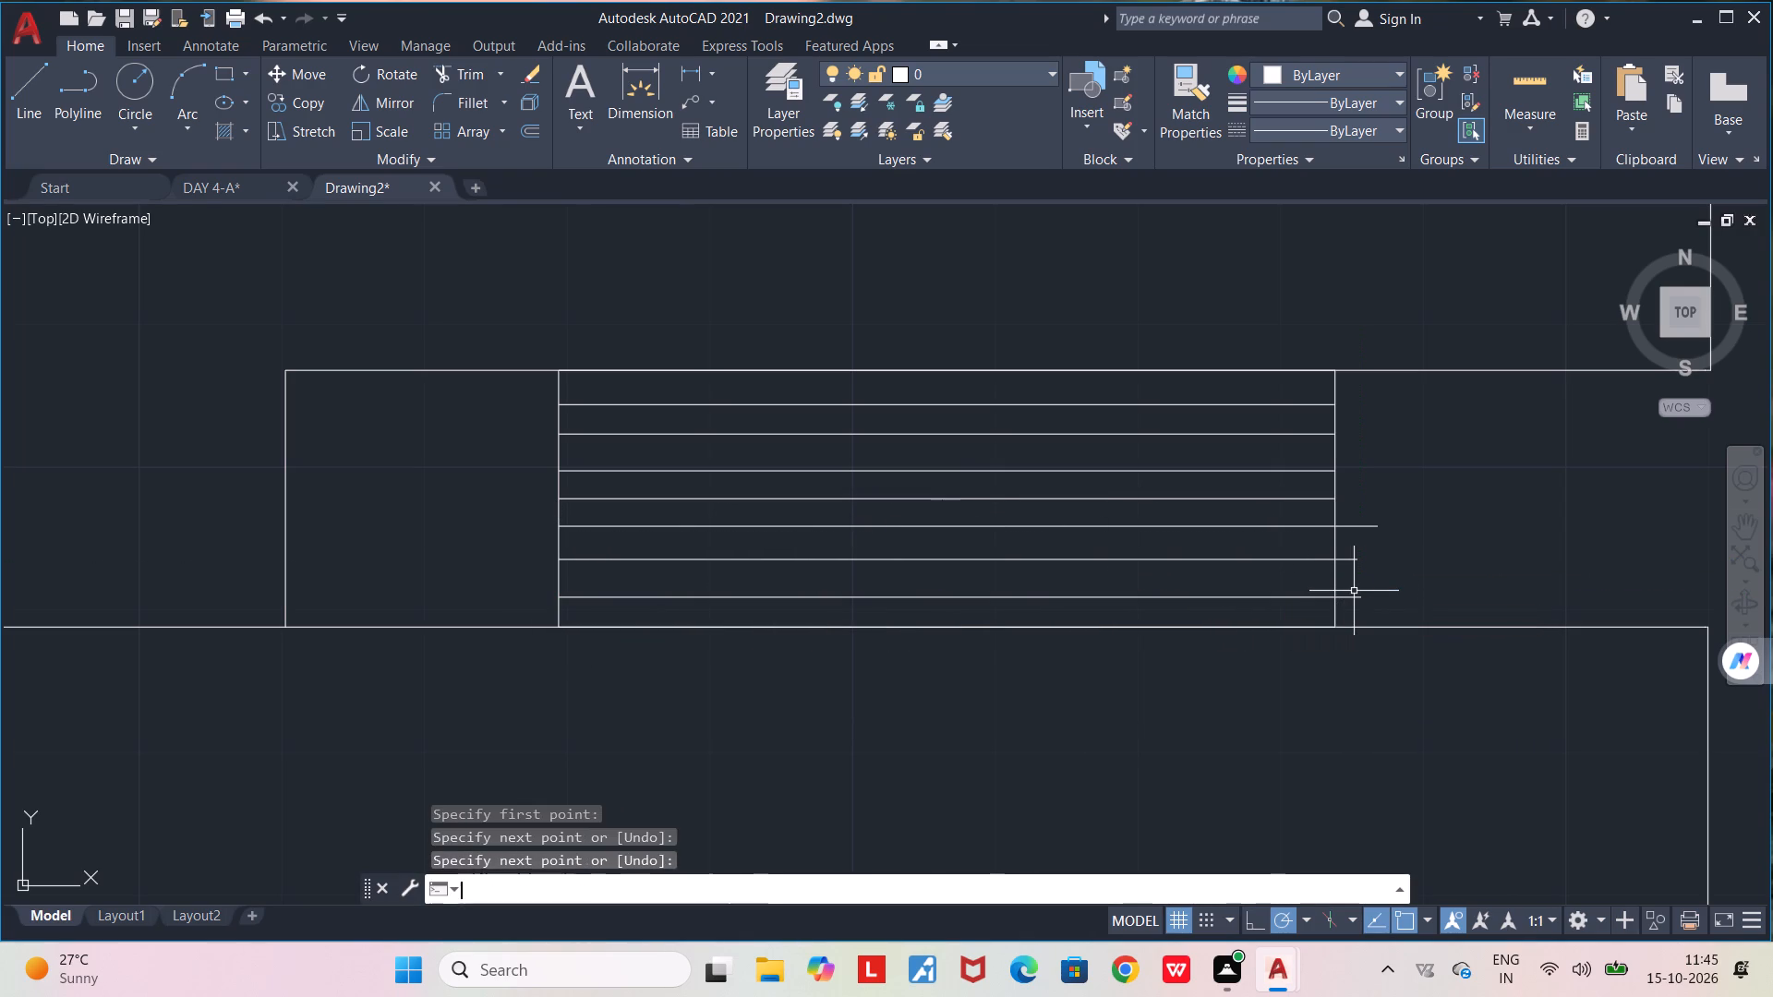
Trim the ends of the three lower lines that overshoot the window rectangle's right side.
type("TR")
key("Return")
left_click_drag(1356, 612, 1362, 547)
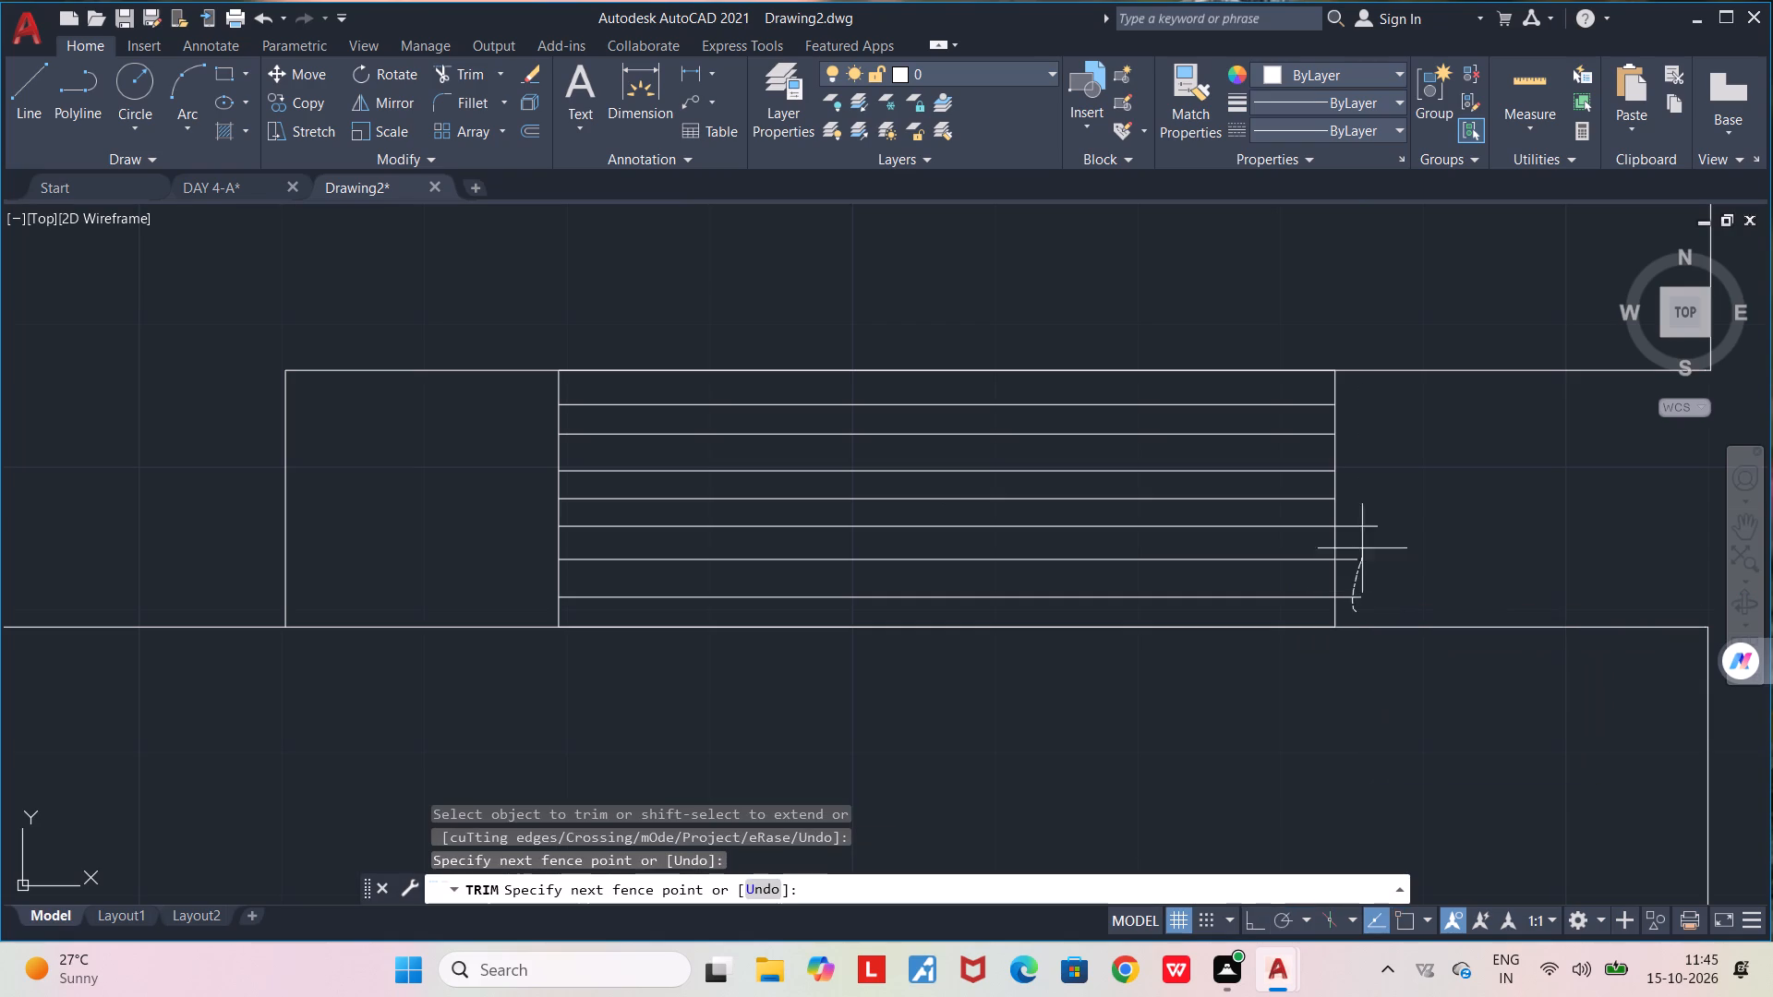
left_click_drag(1362, 547, 1355, 583)
scroll(1374, 547, "down", 1)
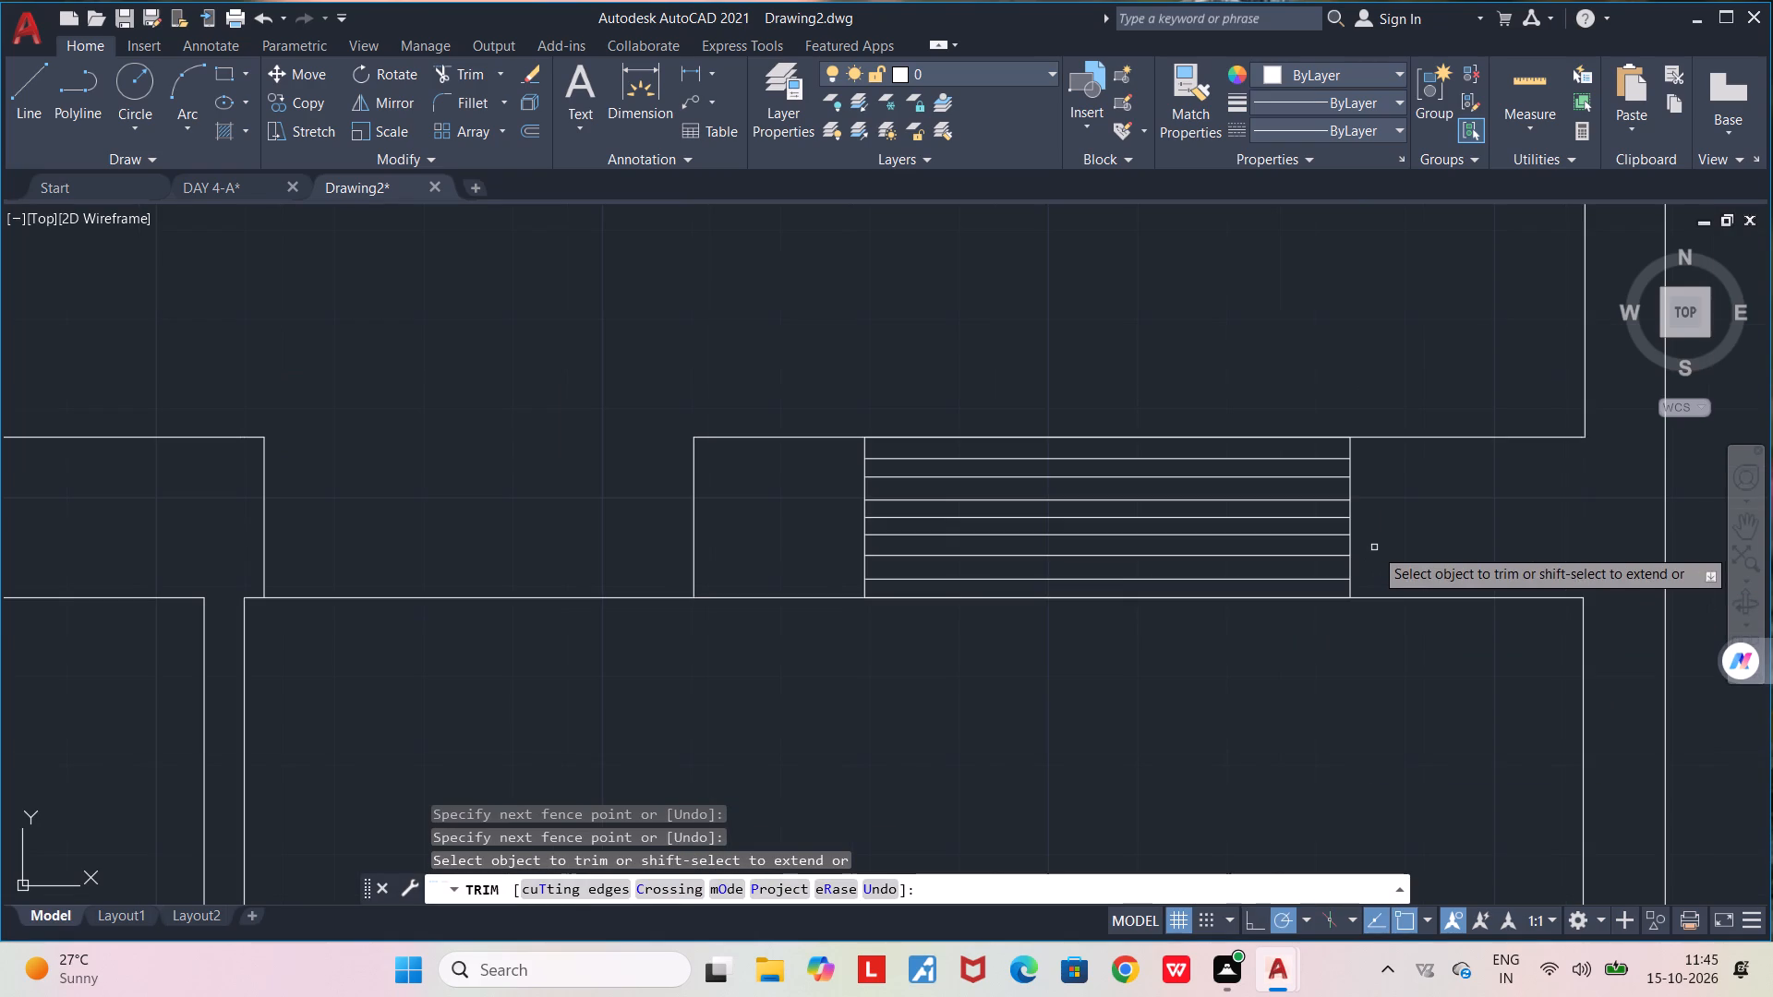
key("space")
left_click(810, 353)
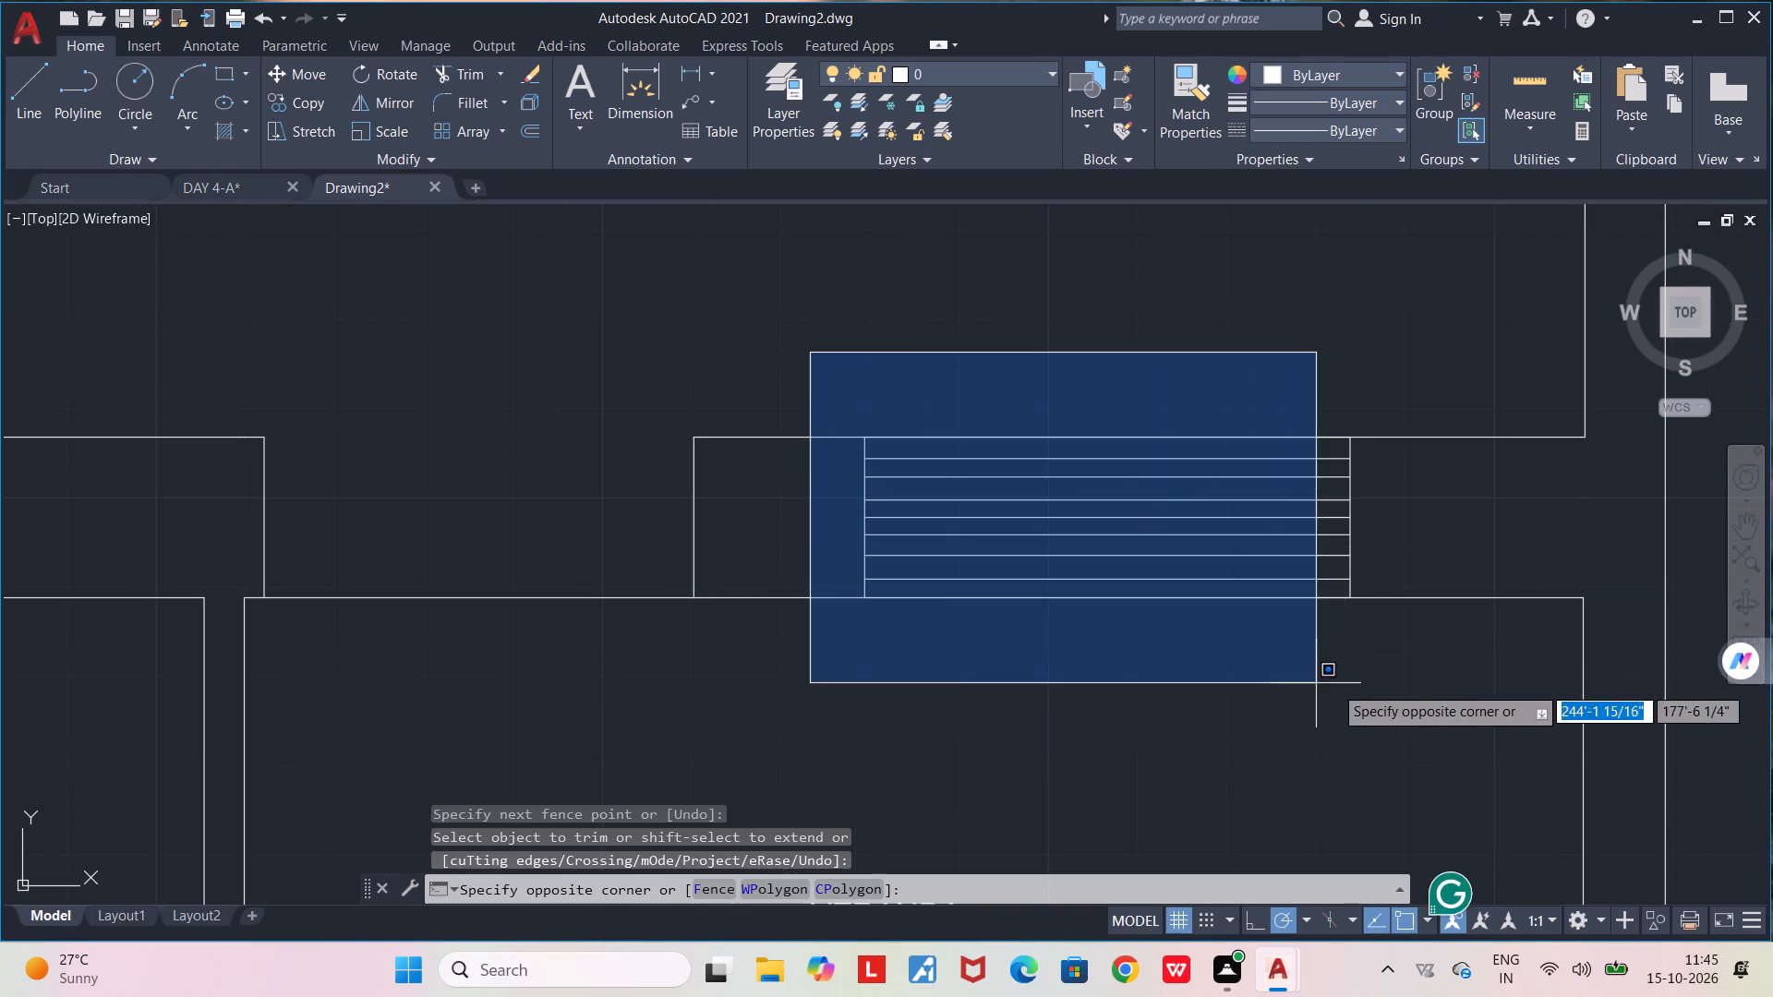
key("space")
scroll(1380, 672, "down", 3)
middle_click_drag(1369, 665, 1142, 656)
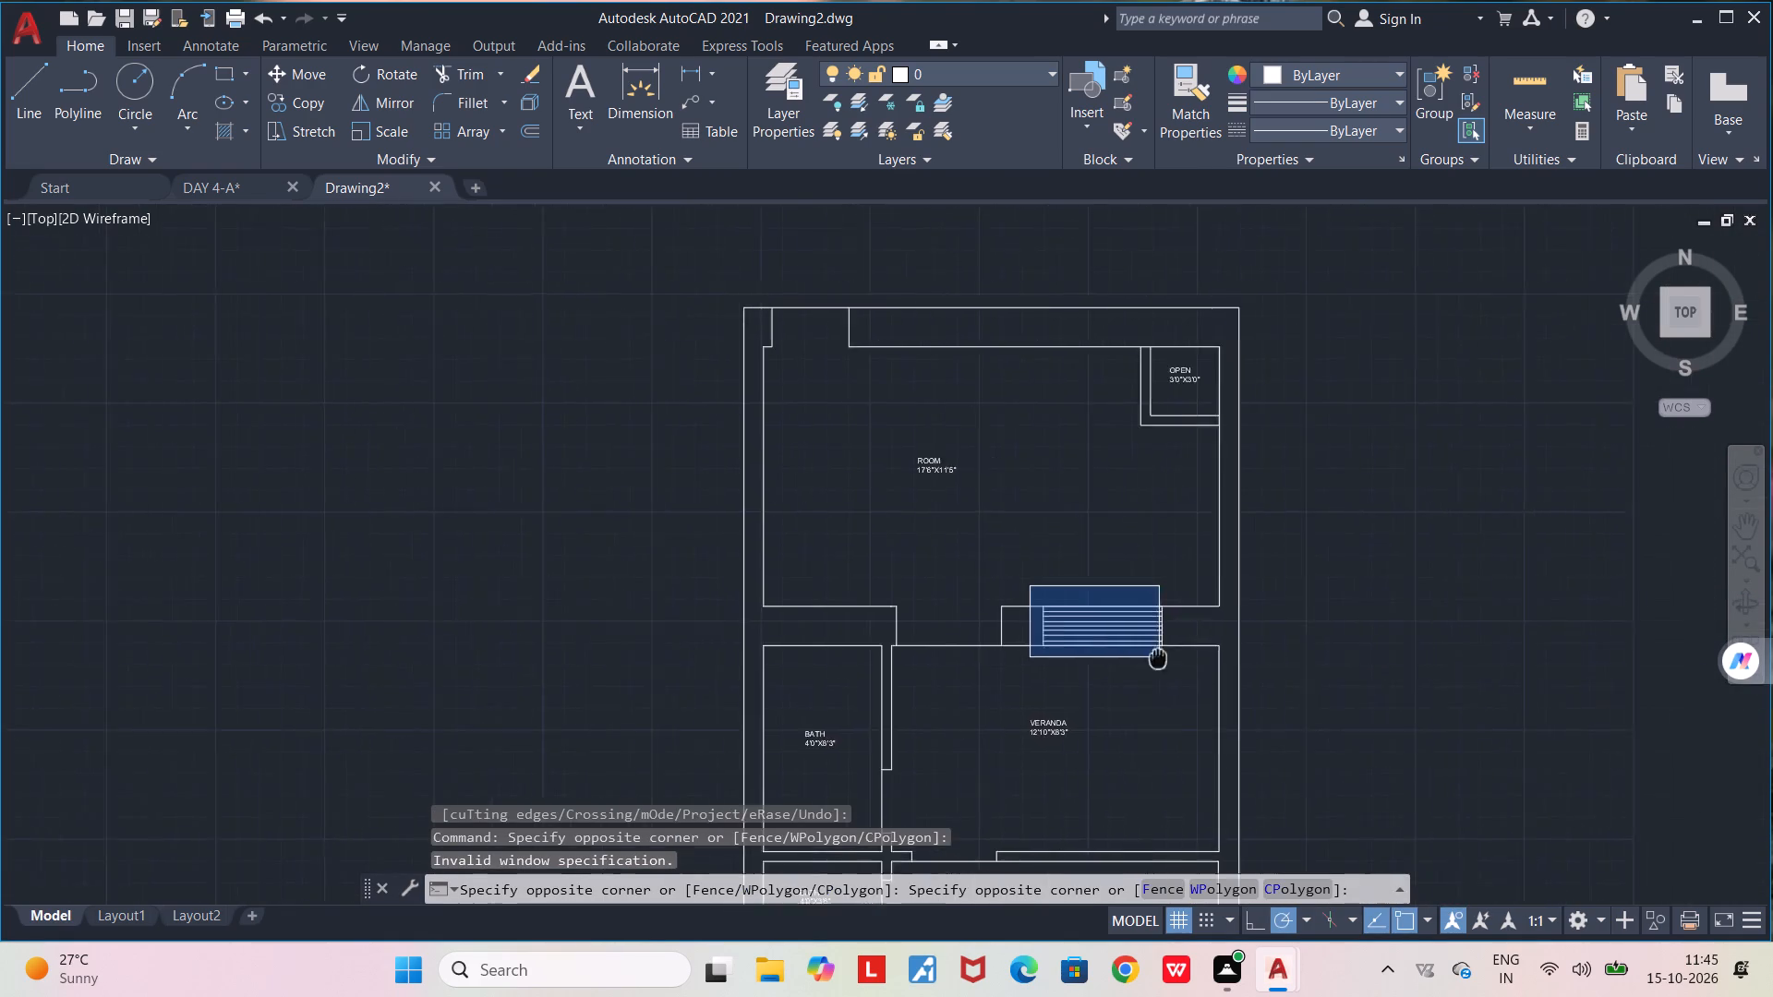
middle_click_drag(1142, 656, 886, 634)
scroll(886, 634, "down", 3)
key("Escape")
Select all the room, gate and open-area labels together as similar text and set their text height to 6".
scroll(1063, 663, "up", 2)
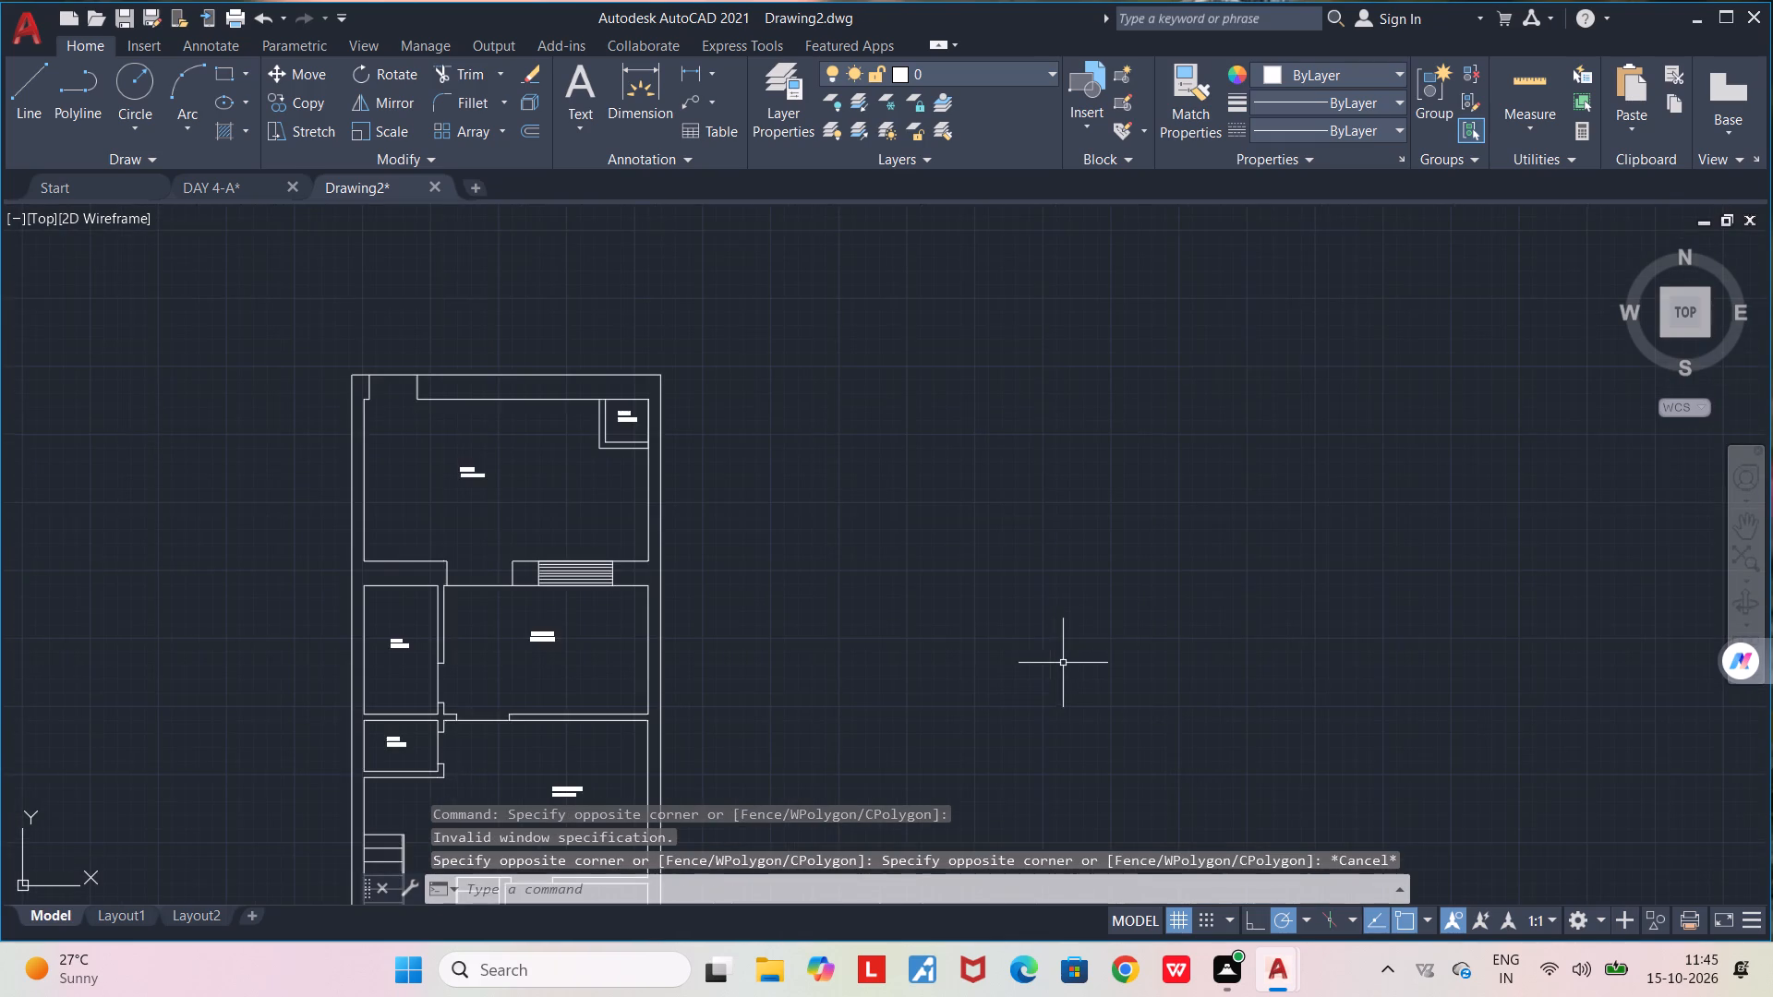
middle_click_drag(1050, 693, 1140, 554)
scroll(1140, 554, "down", 1)
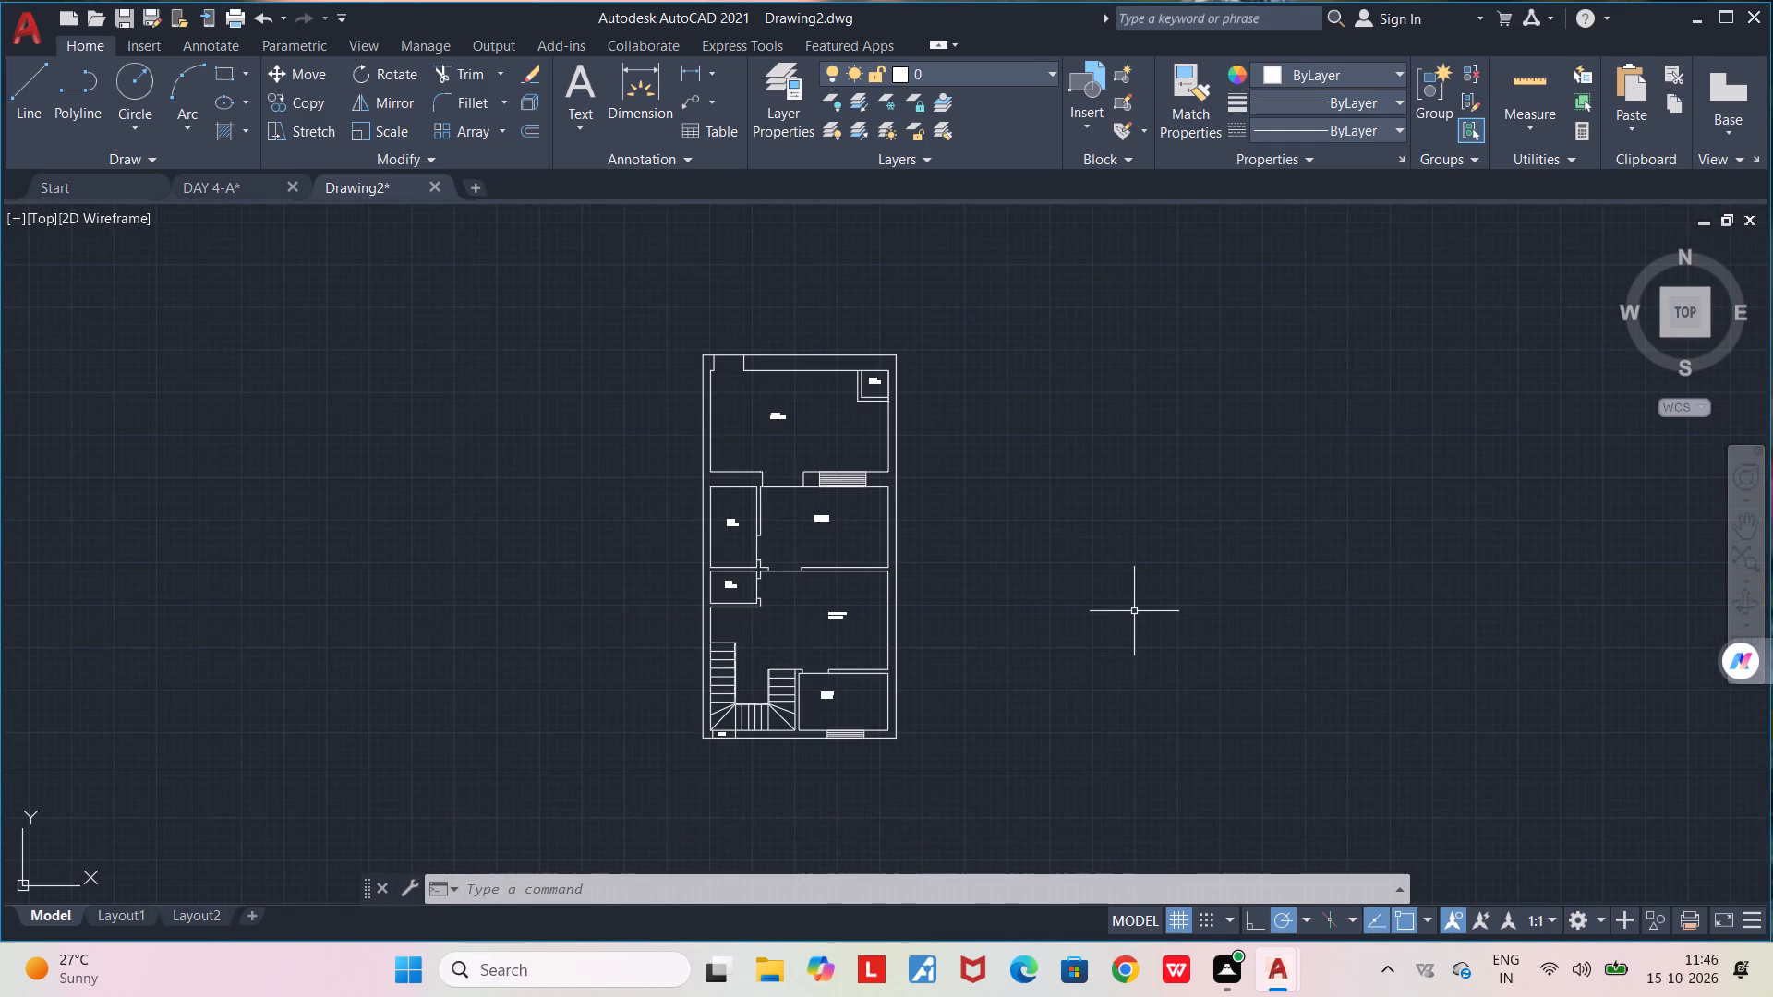
left_click(779, 414)
right_click(779, 415)
right_click(779, 415)
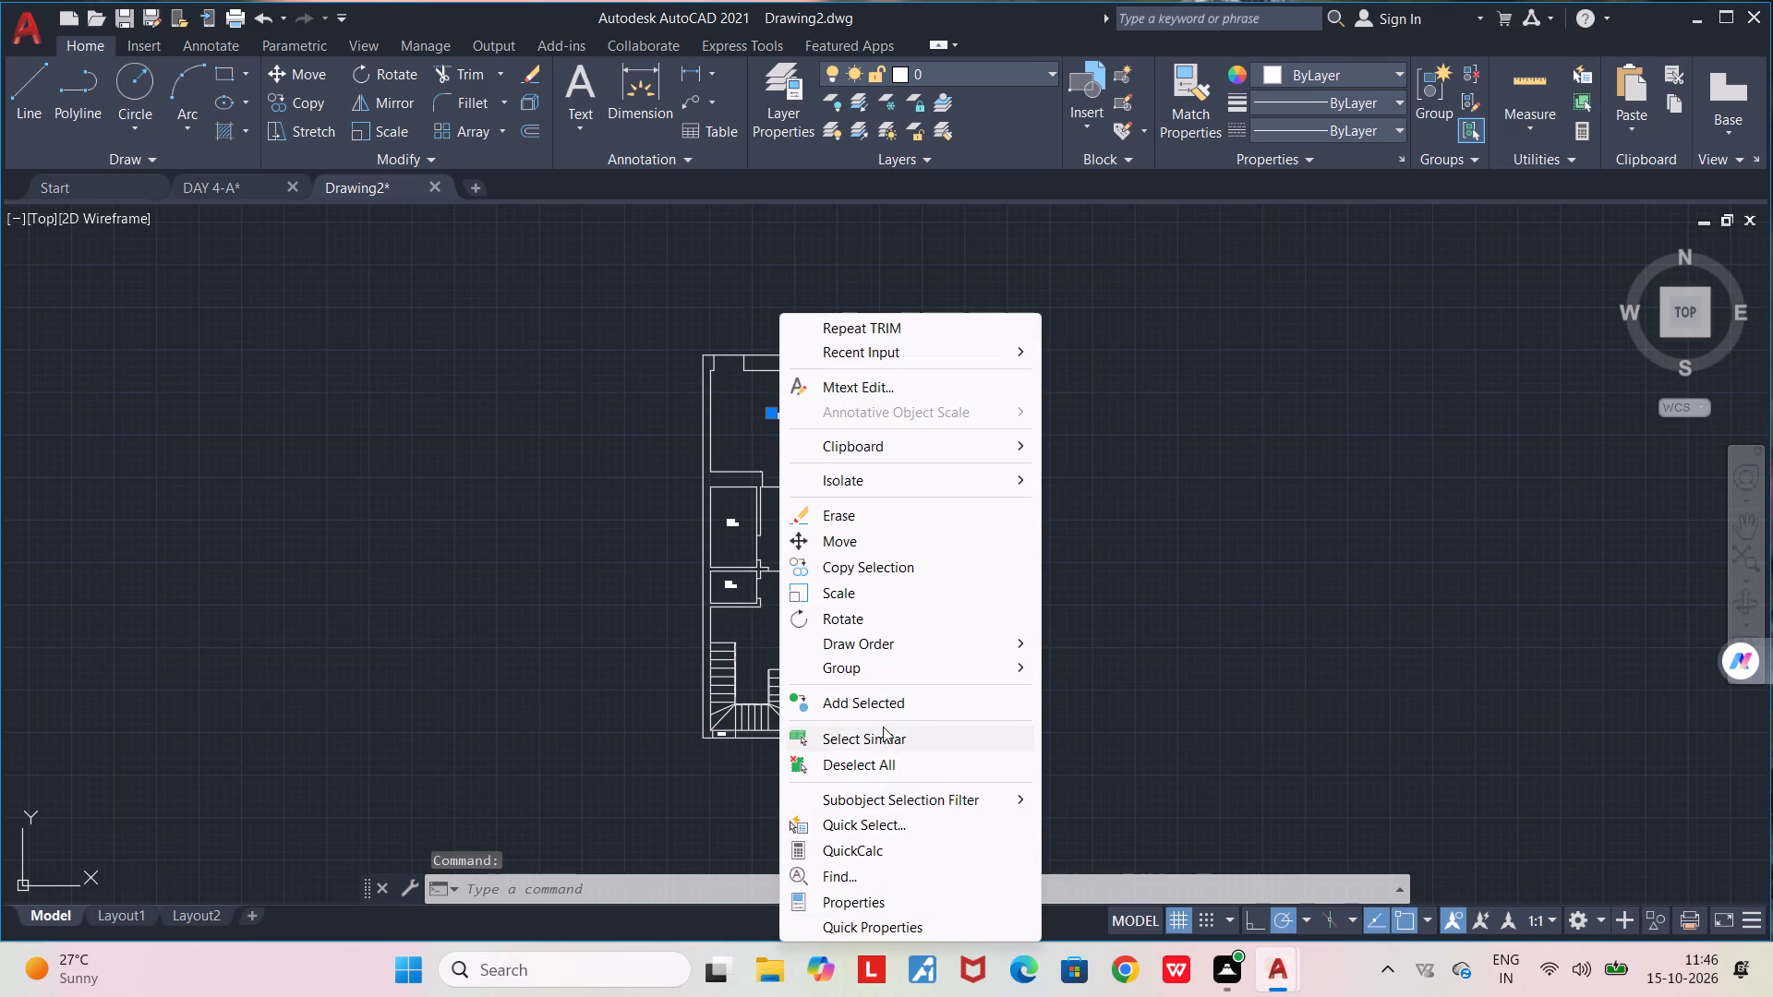
left_click(883, 727)
right_click(840, 629)
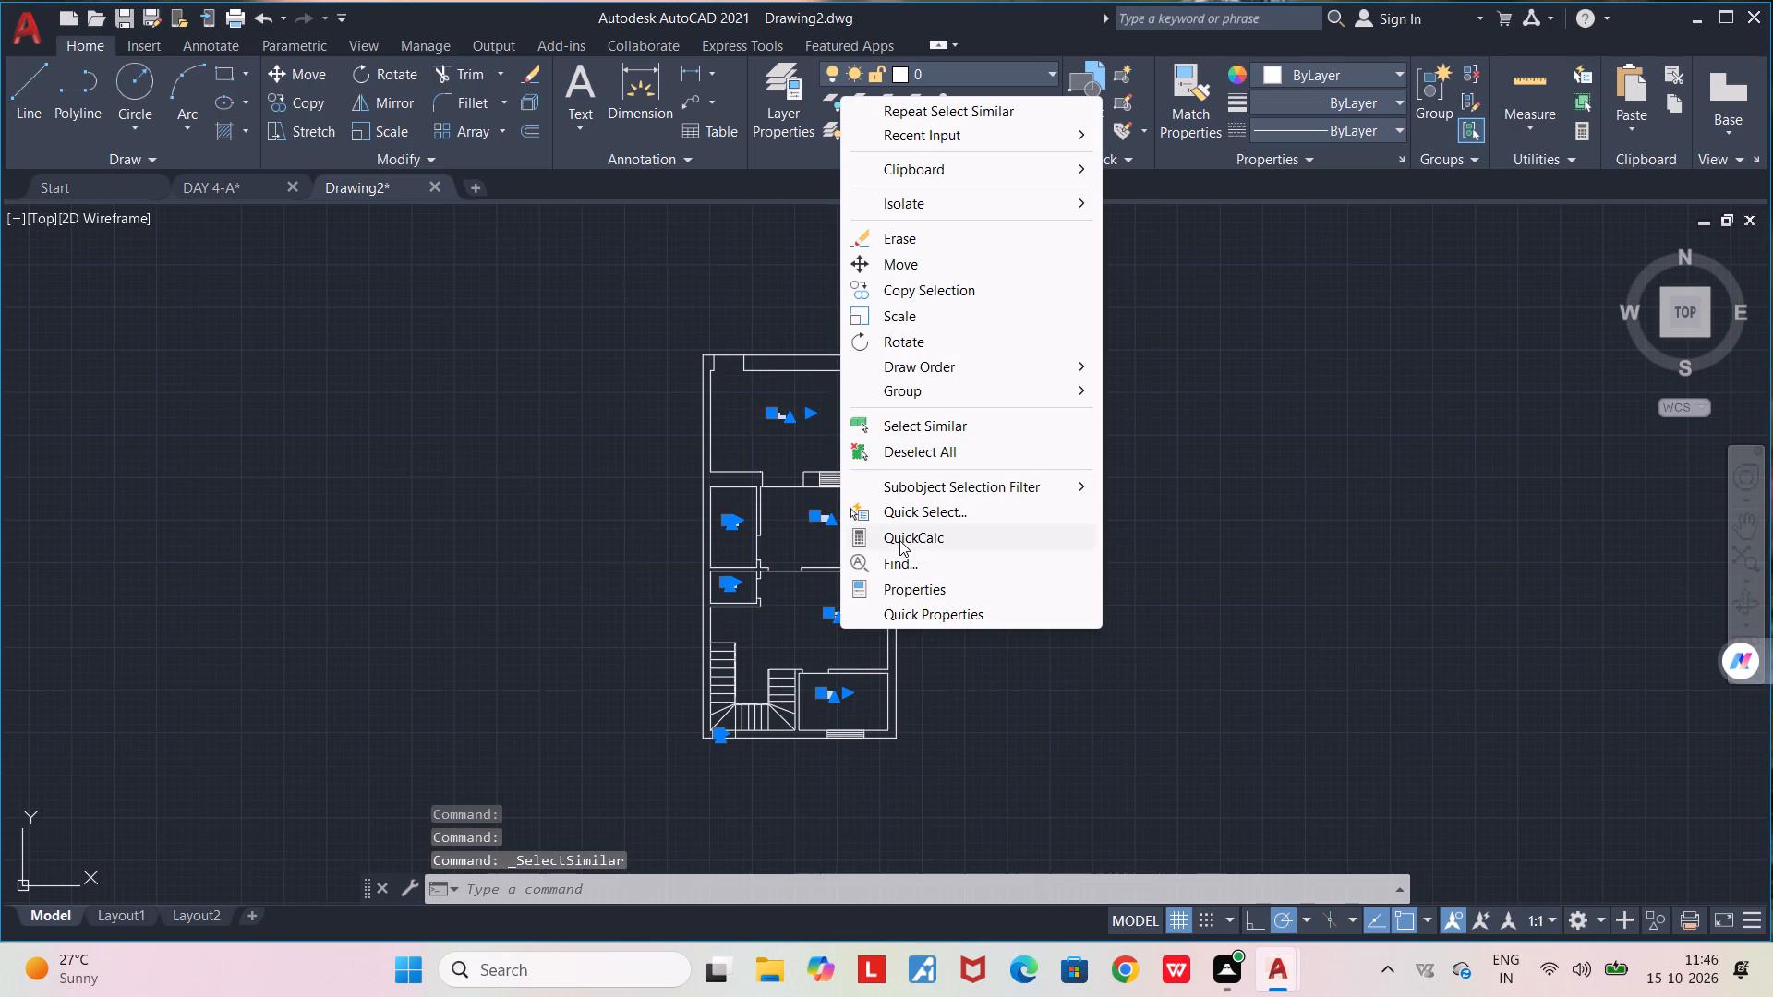
left_click(905, 595)
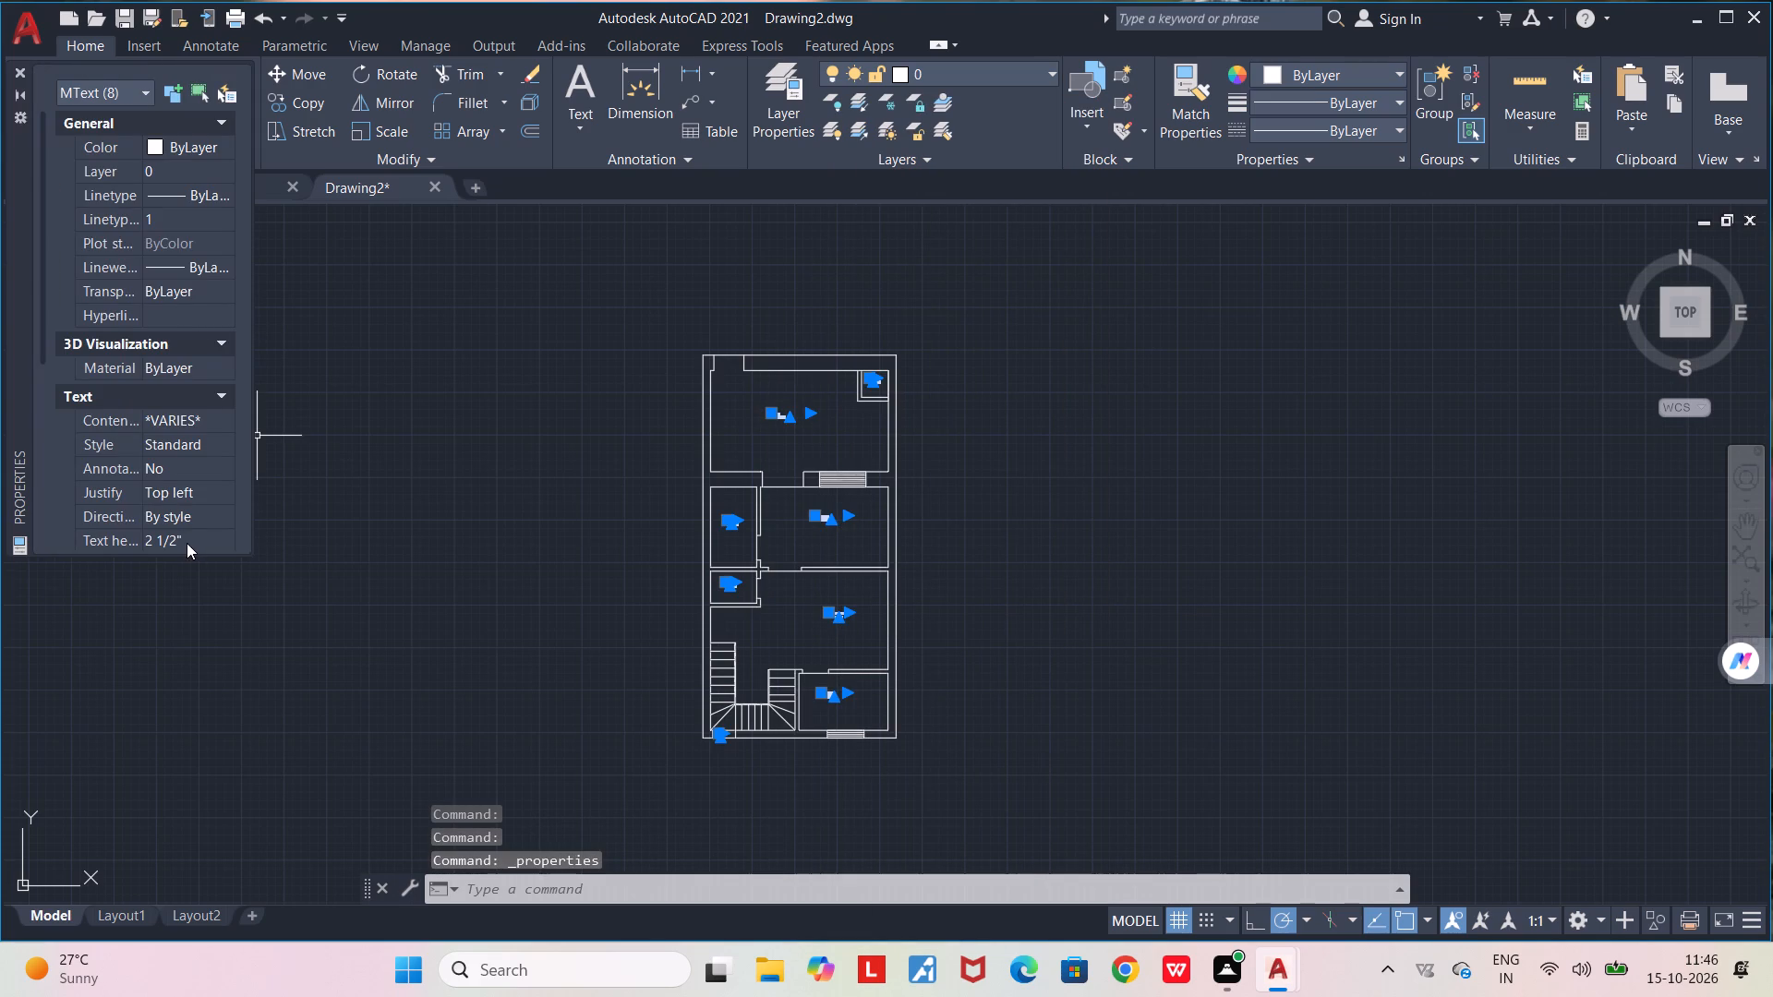
left_click(191, 544)
key("6")
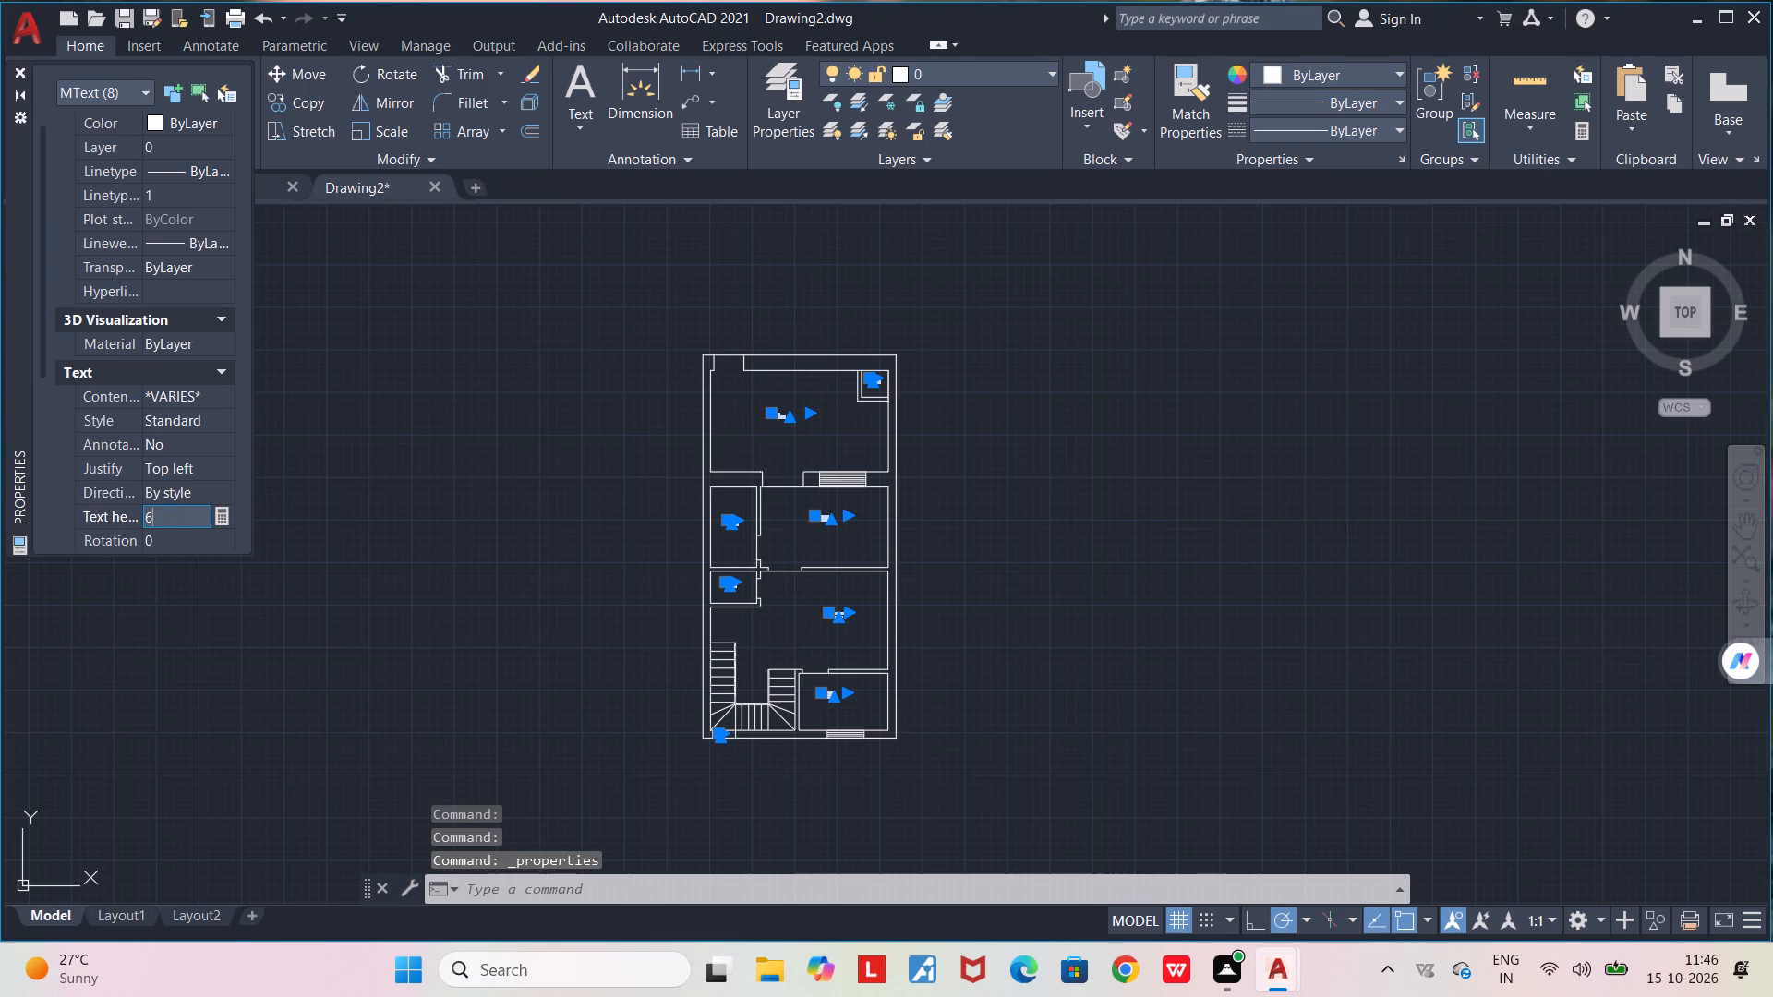
key("shift+quotedbl")
key("Return")
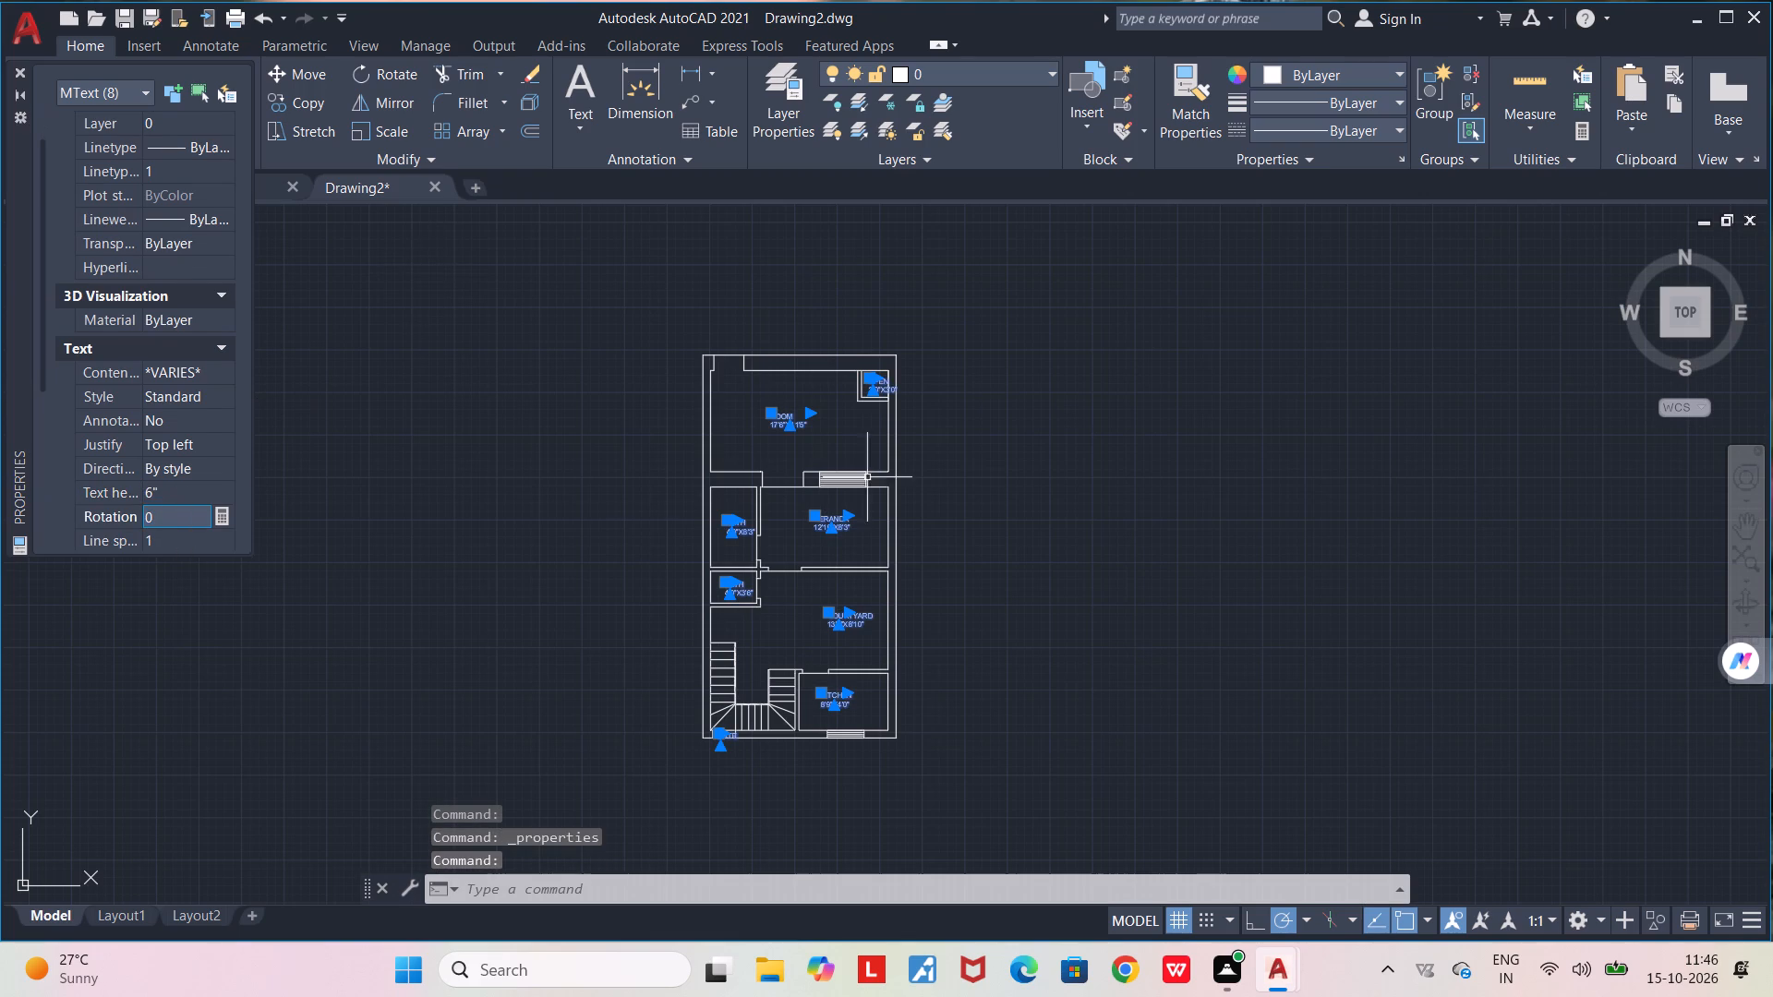
Move the GATE label up and to the left so it sits inside the gate opening in the bottom wall.
scroll(736, 734, "up", 4)
scroll(664, 751, "up", 3)
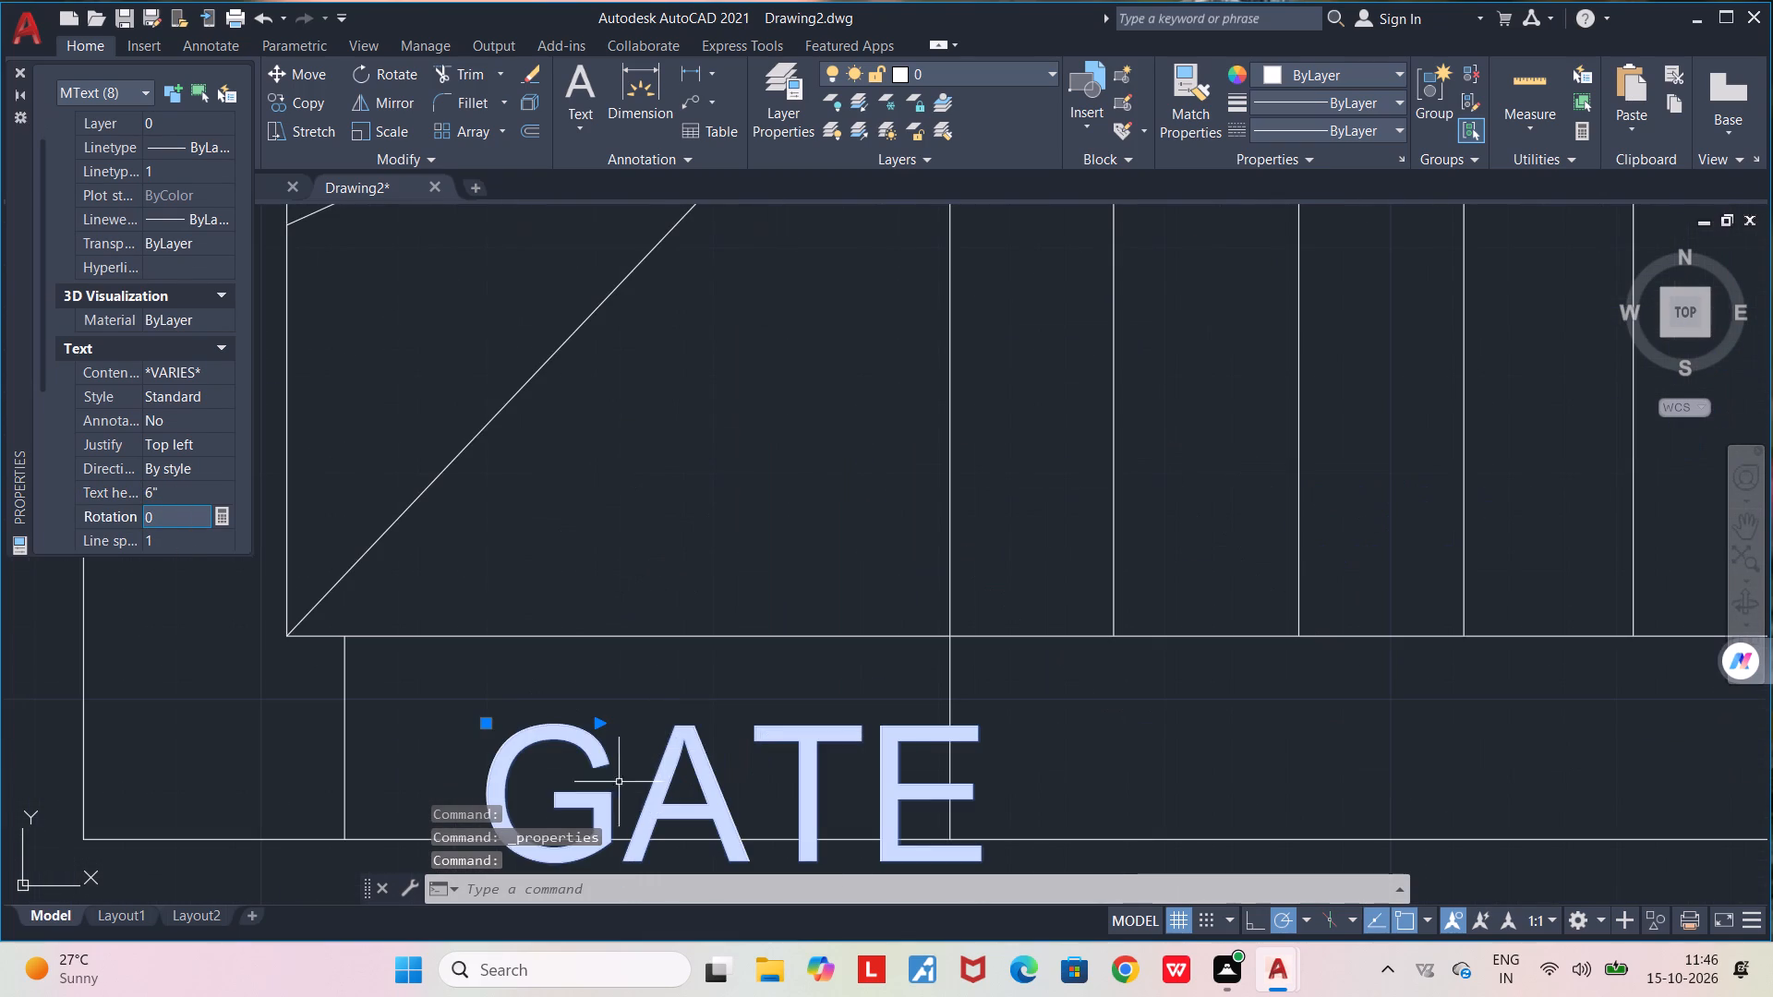
left_click_drag(588, 798, 504, 734)
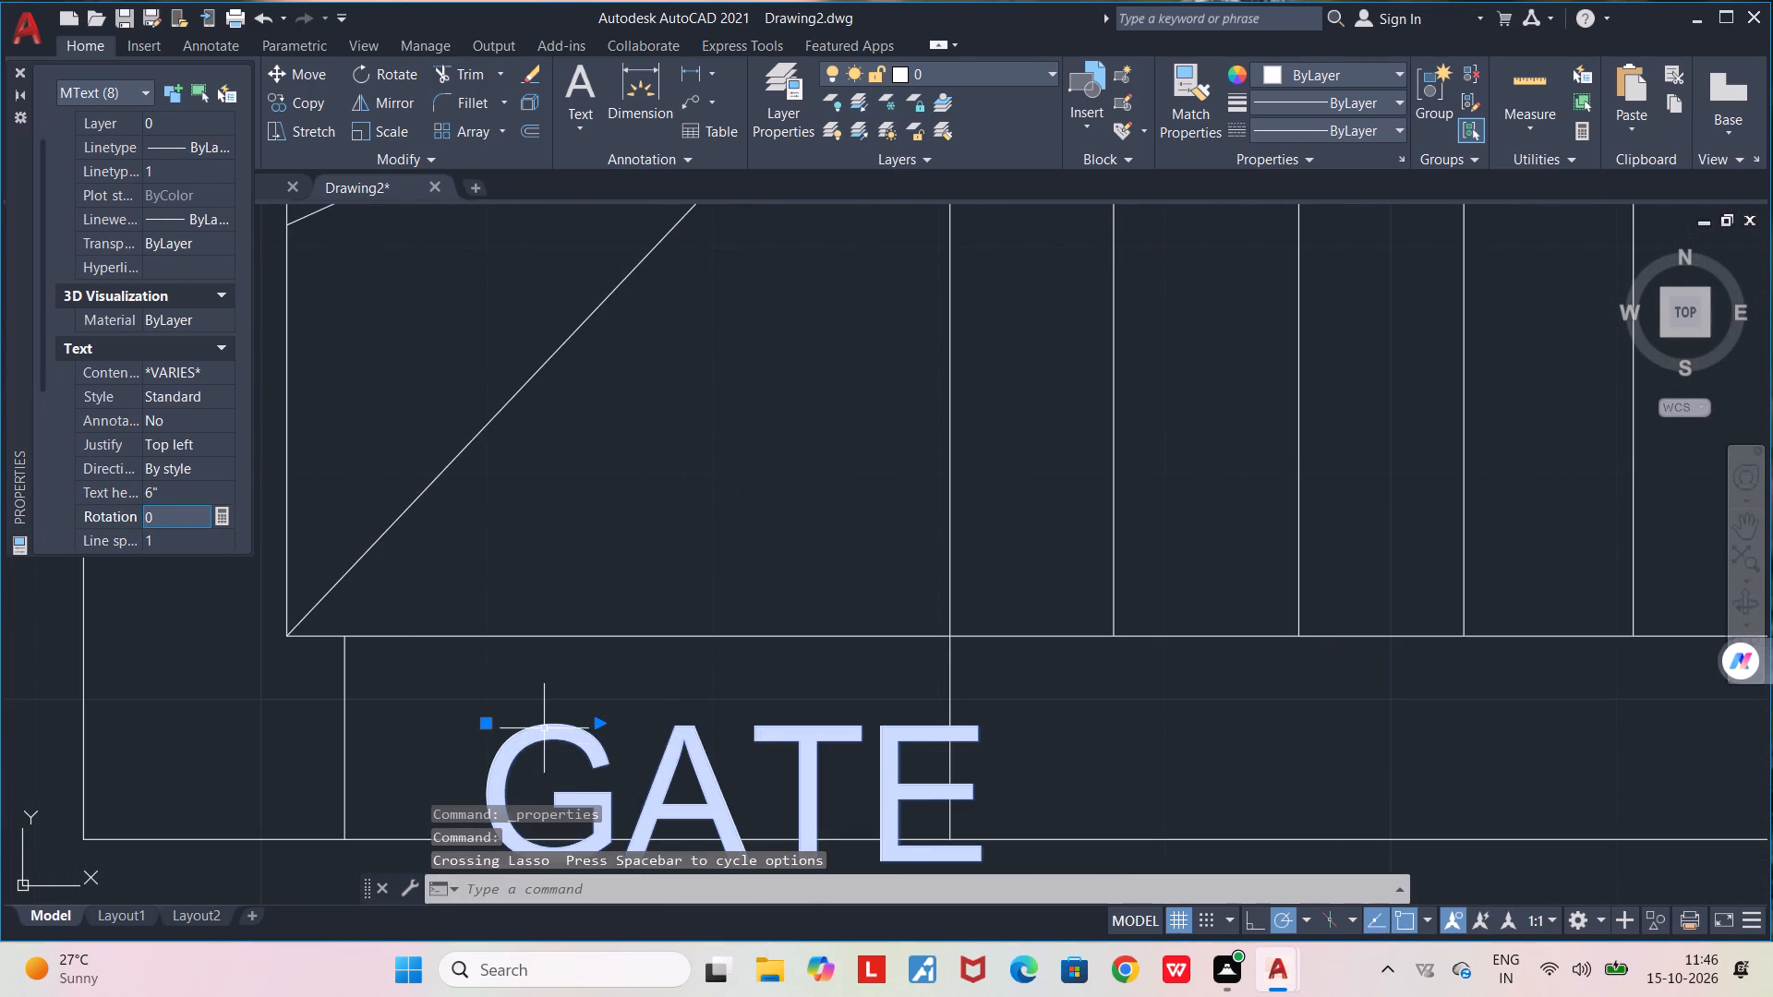
left_click_drag(544, 728, 501, 703)
left_click_drag(501, 709, 481, 699)
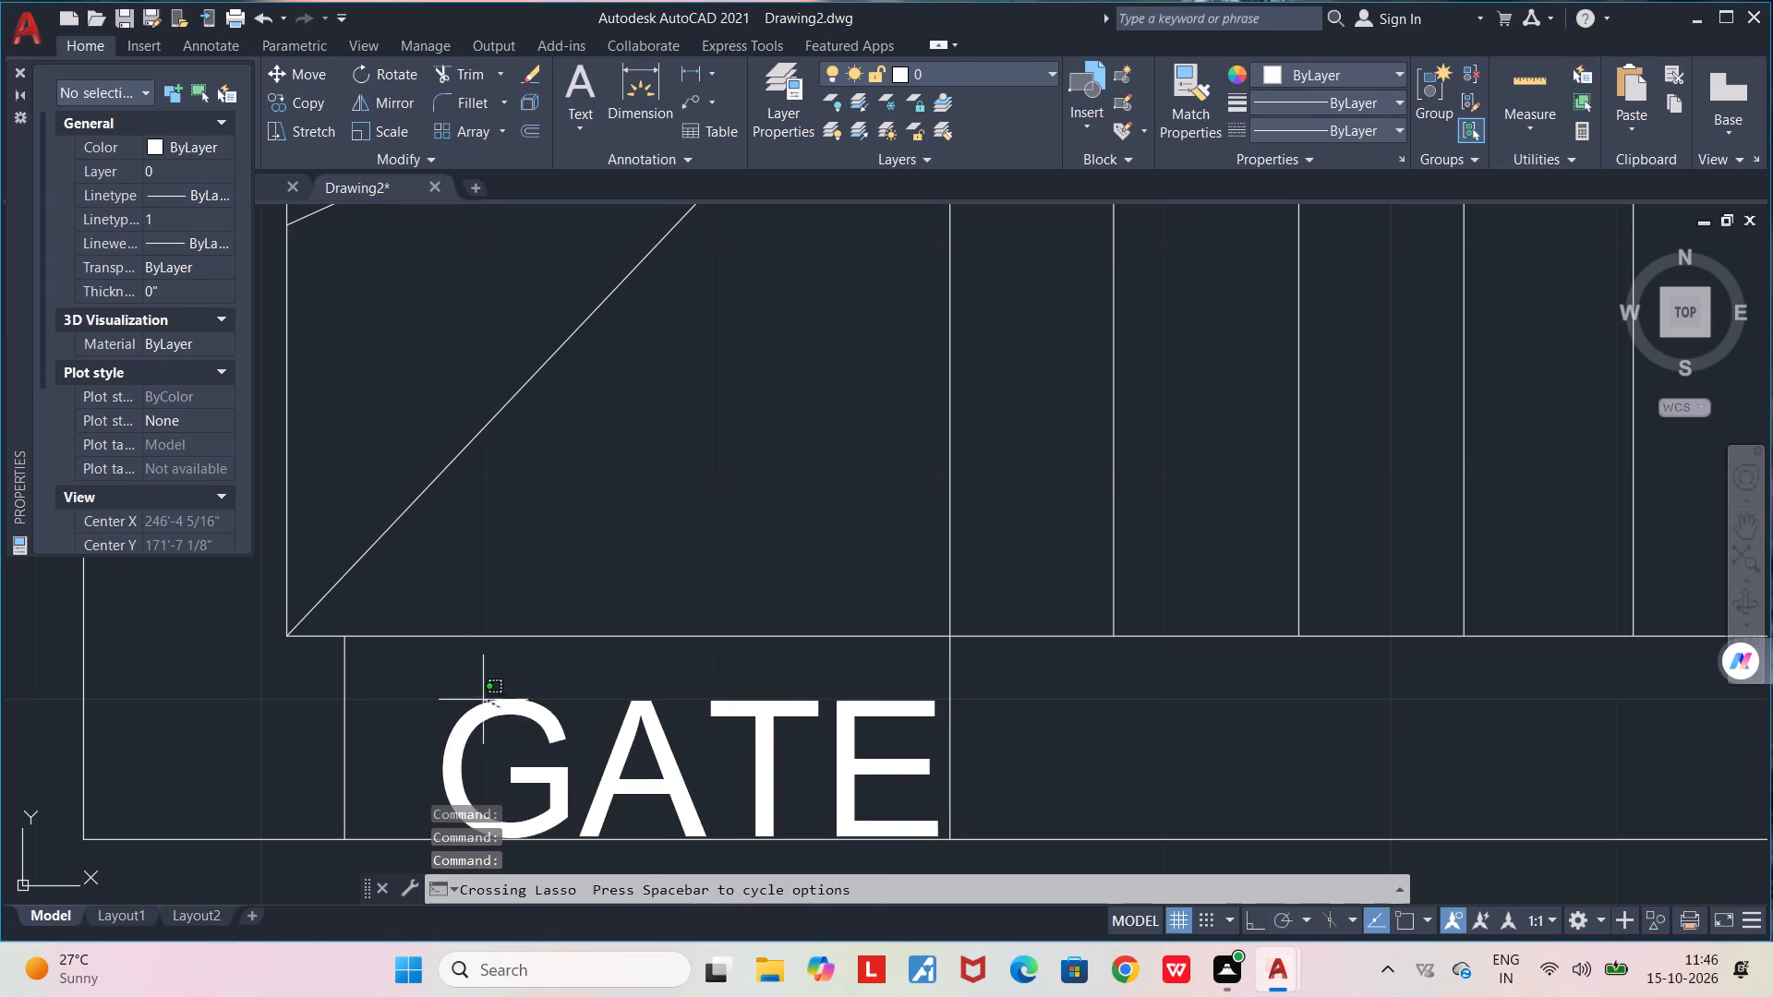
left_click_drag(481, 699, 449, 690)
left_click_drag(501, 702, 458, 679)
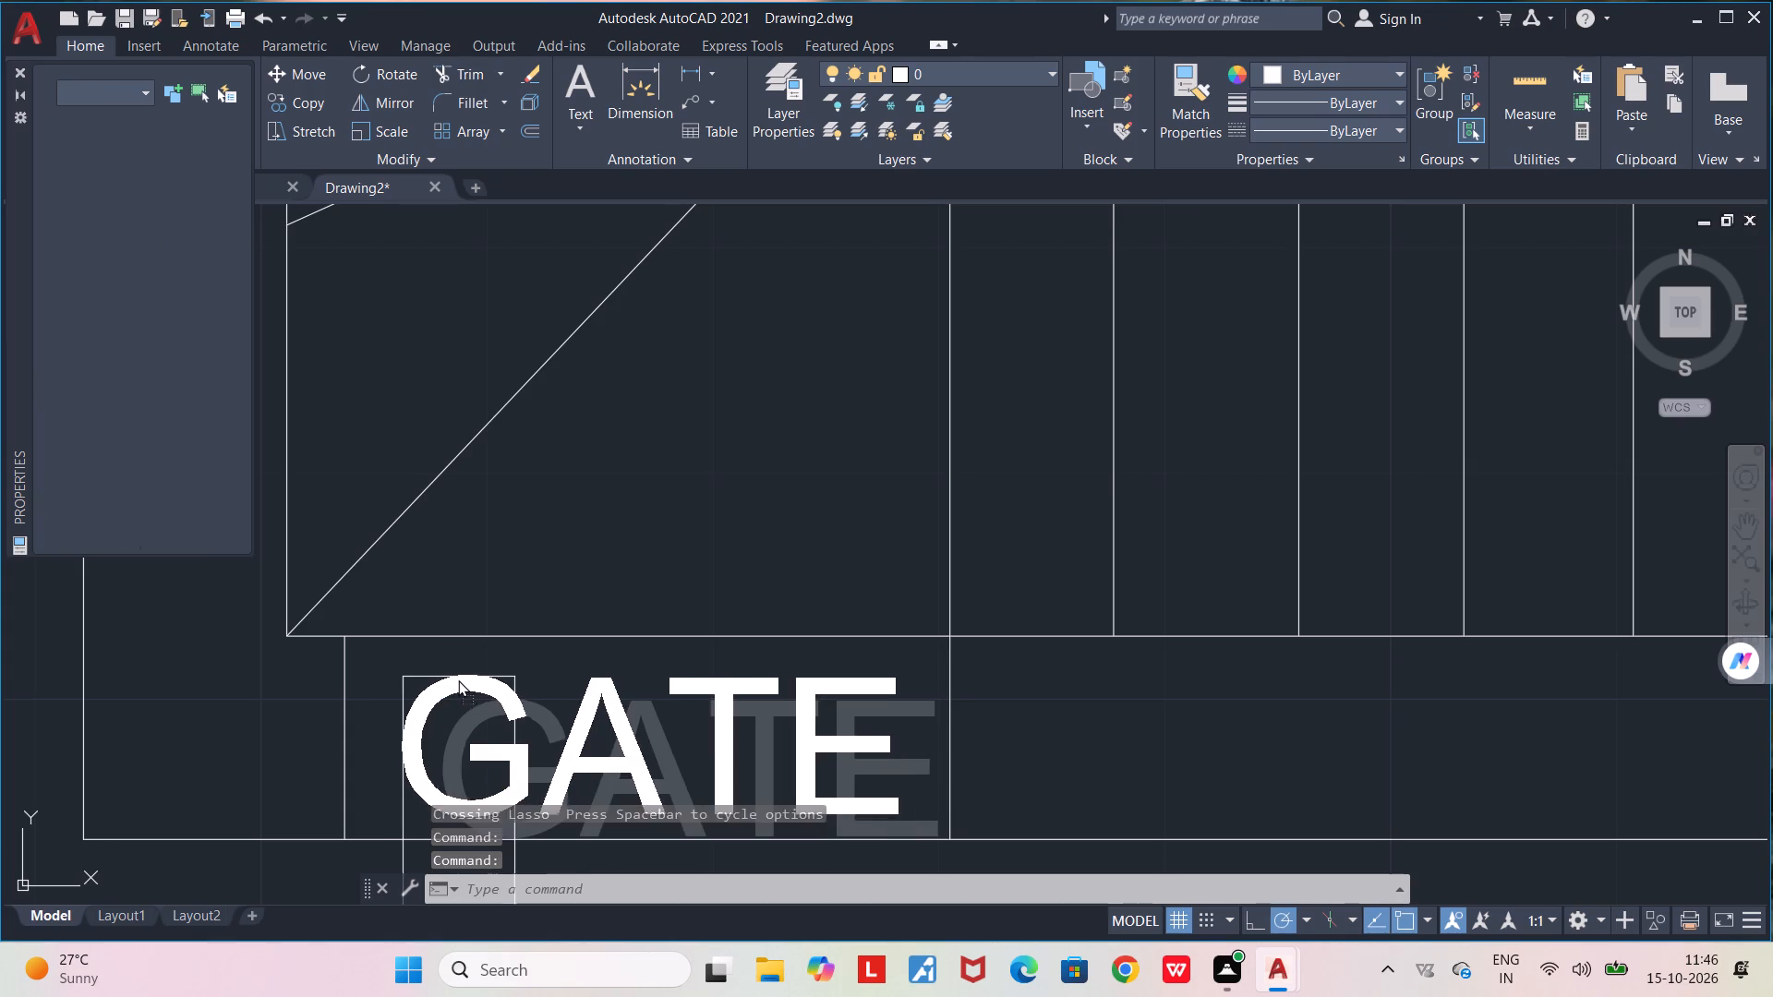
left_click_drag(458, 679, 441, 672)
Move the OPEN 3'0"X3'0" label left so its text starts at the inner left wall line of the open area.
scroll(438, 675, "down", 3)
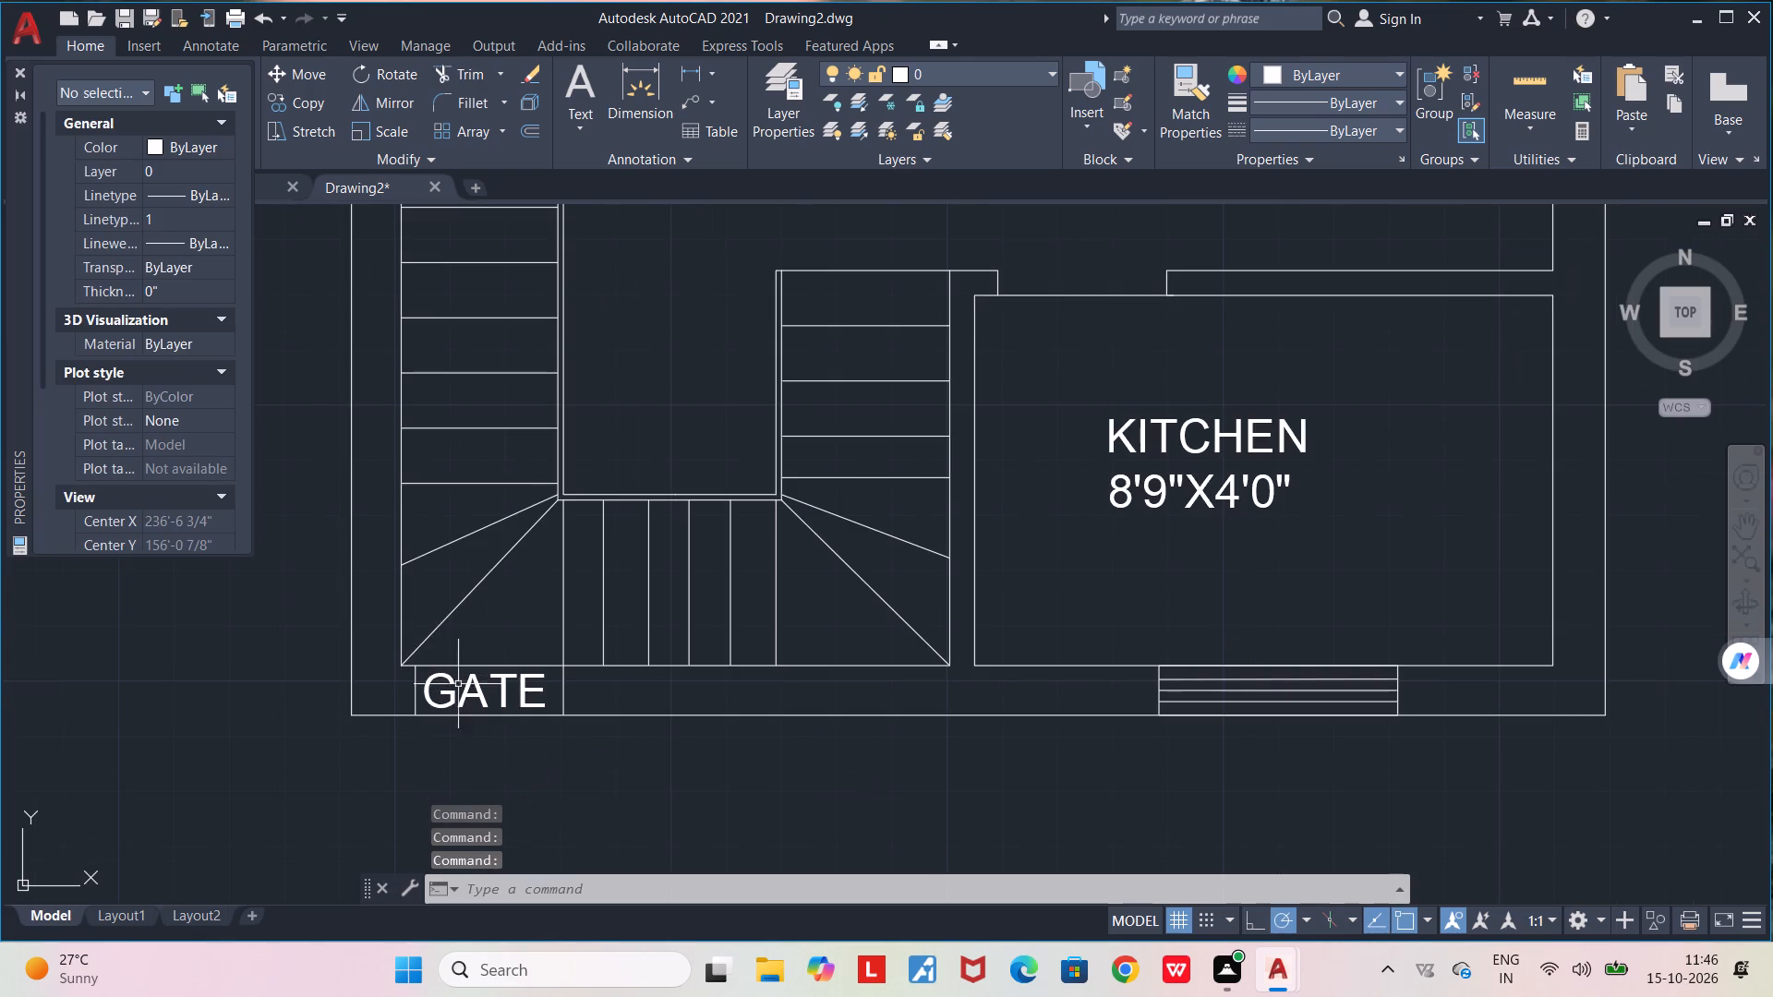
middle_click_drag(1143, 534, 1012, 735)
scroll(1012, 735, "down", 3)
scroll(1061, 588, "up", 1)
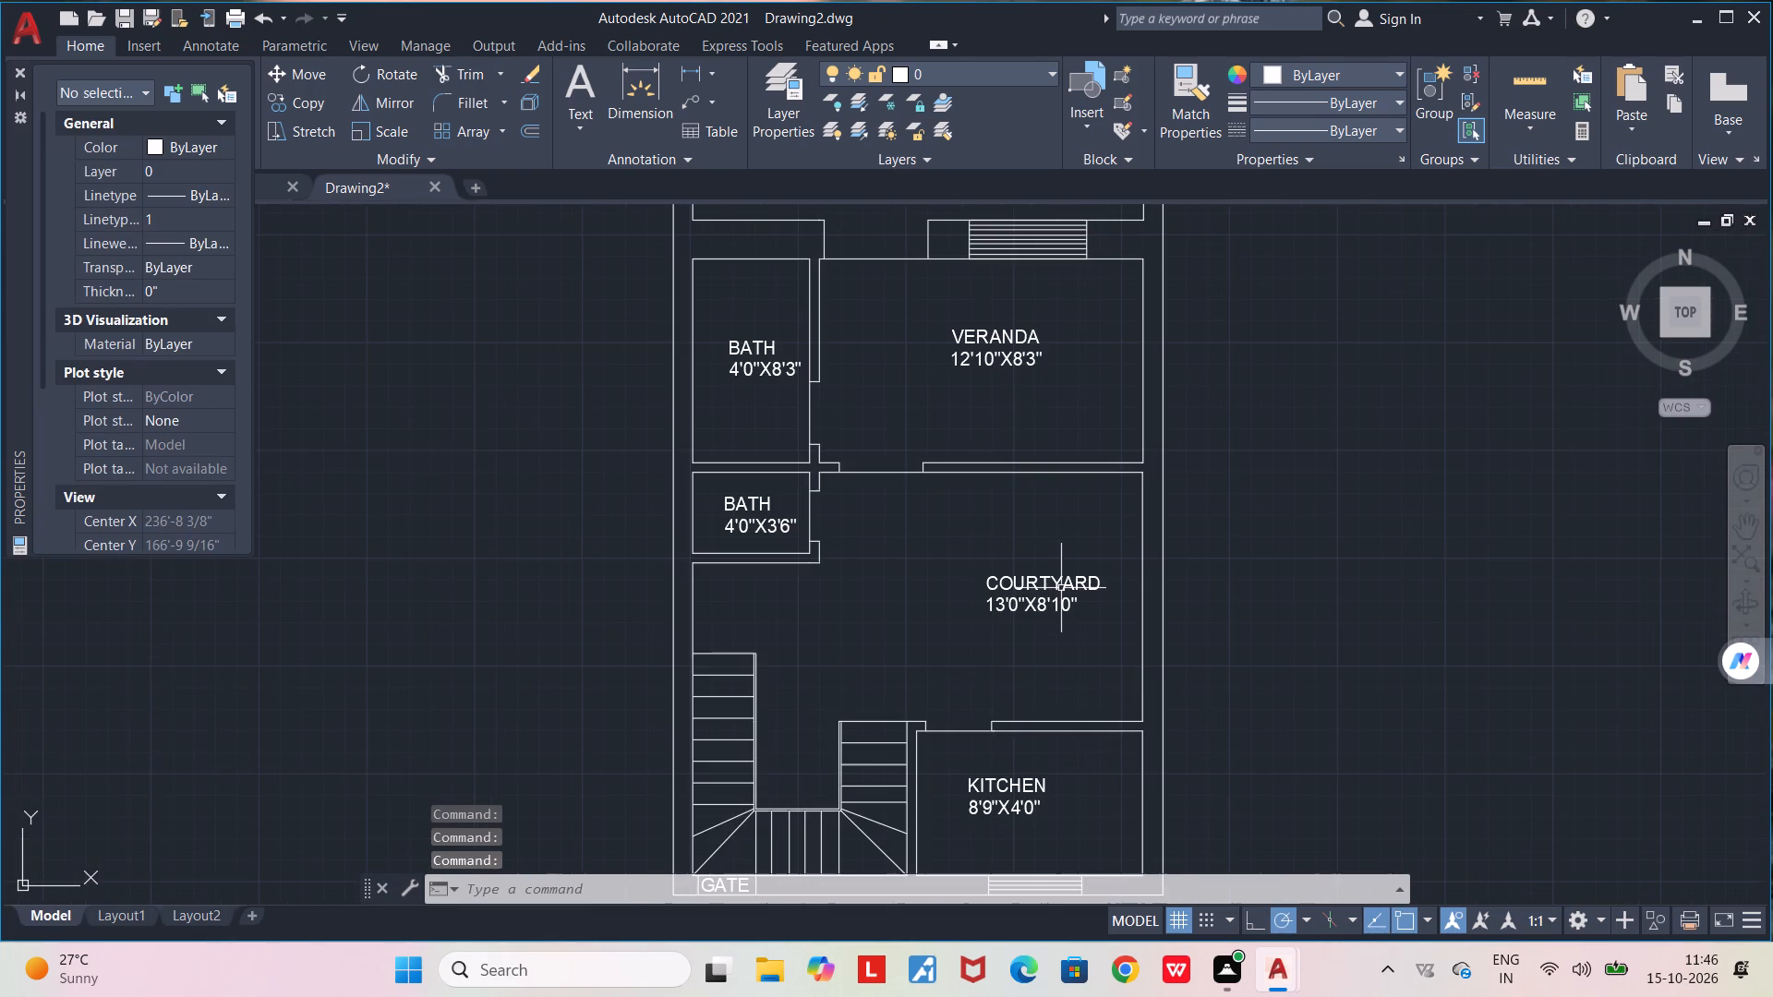
middle_click_drag(862, 523, 894, 750)
middle_click_drag(915, 605, 920, 786)
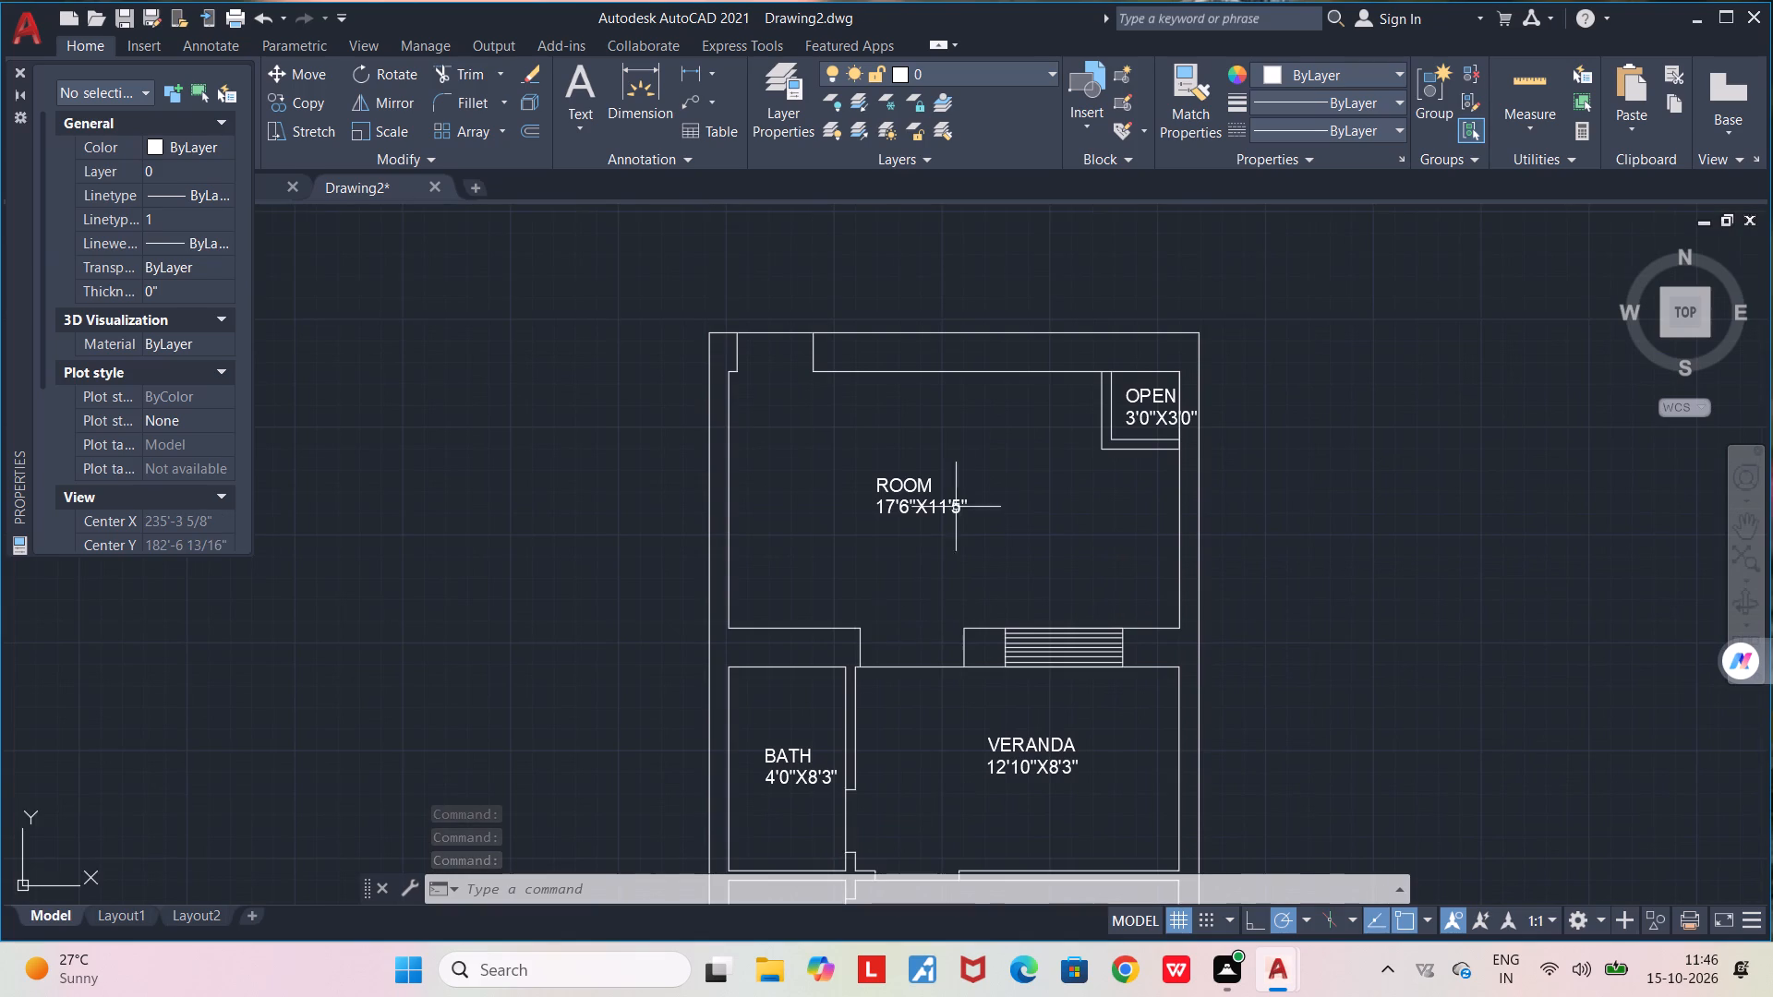
middle_click_drag(960, 494, 909, 568)
scroll(1102, 474, "up", 5)
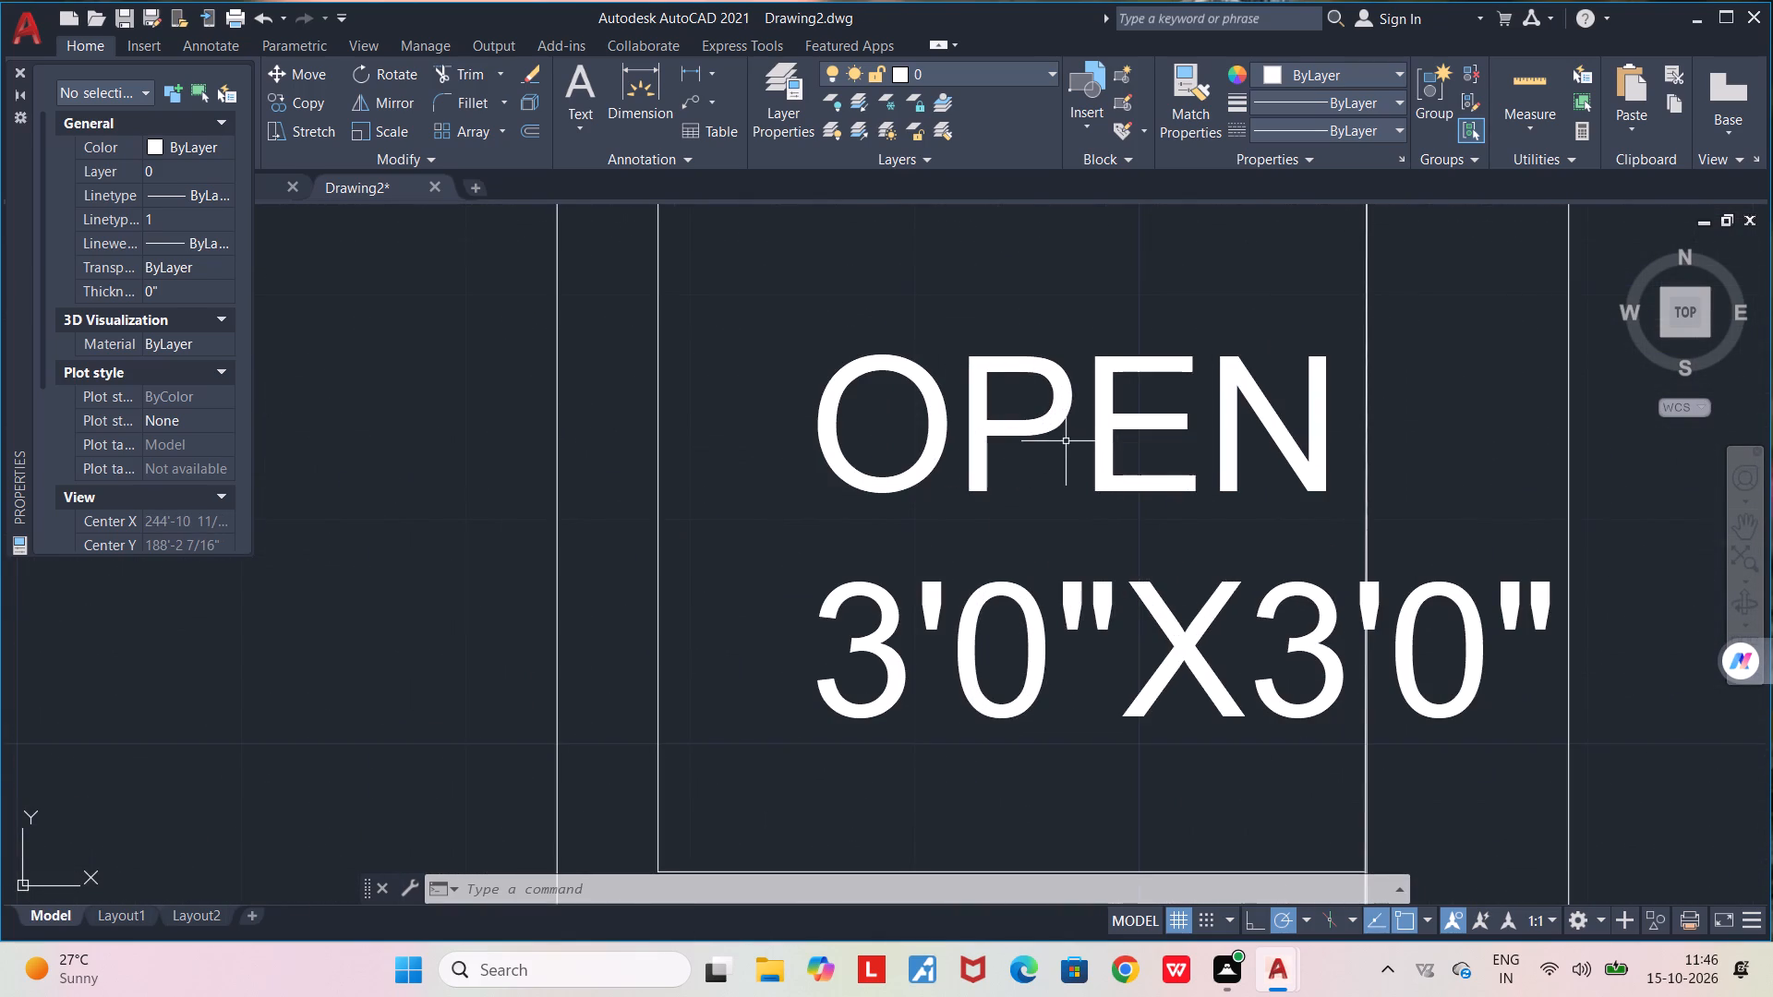
left_click(1045, 427)
left_click(1027, 413)
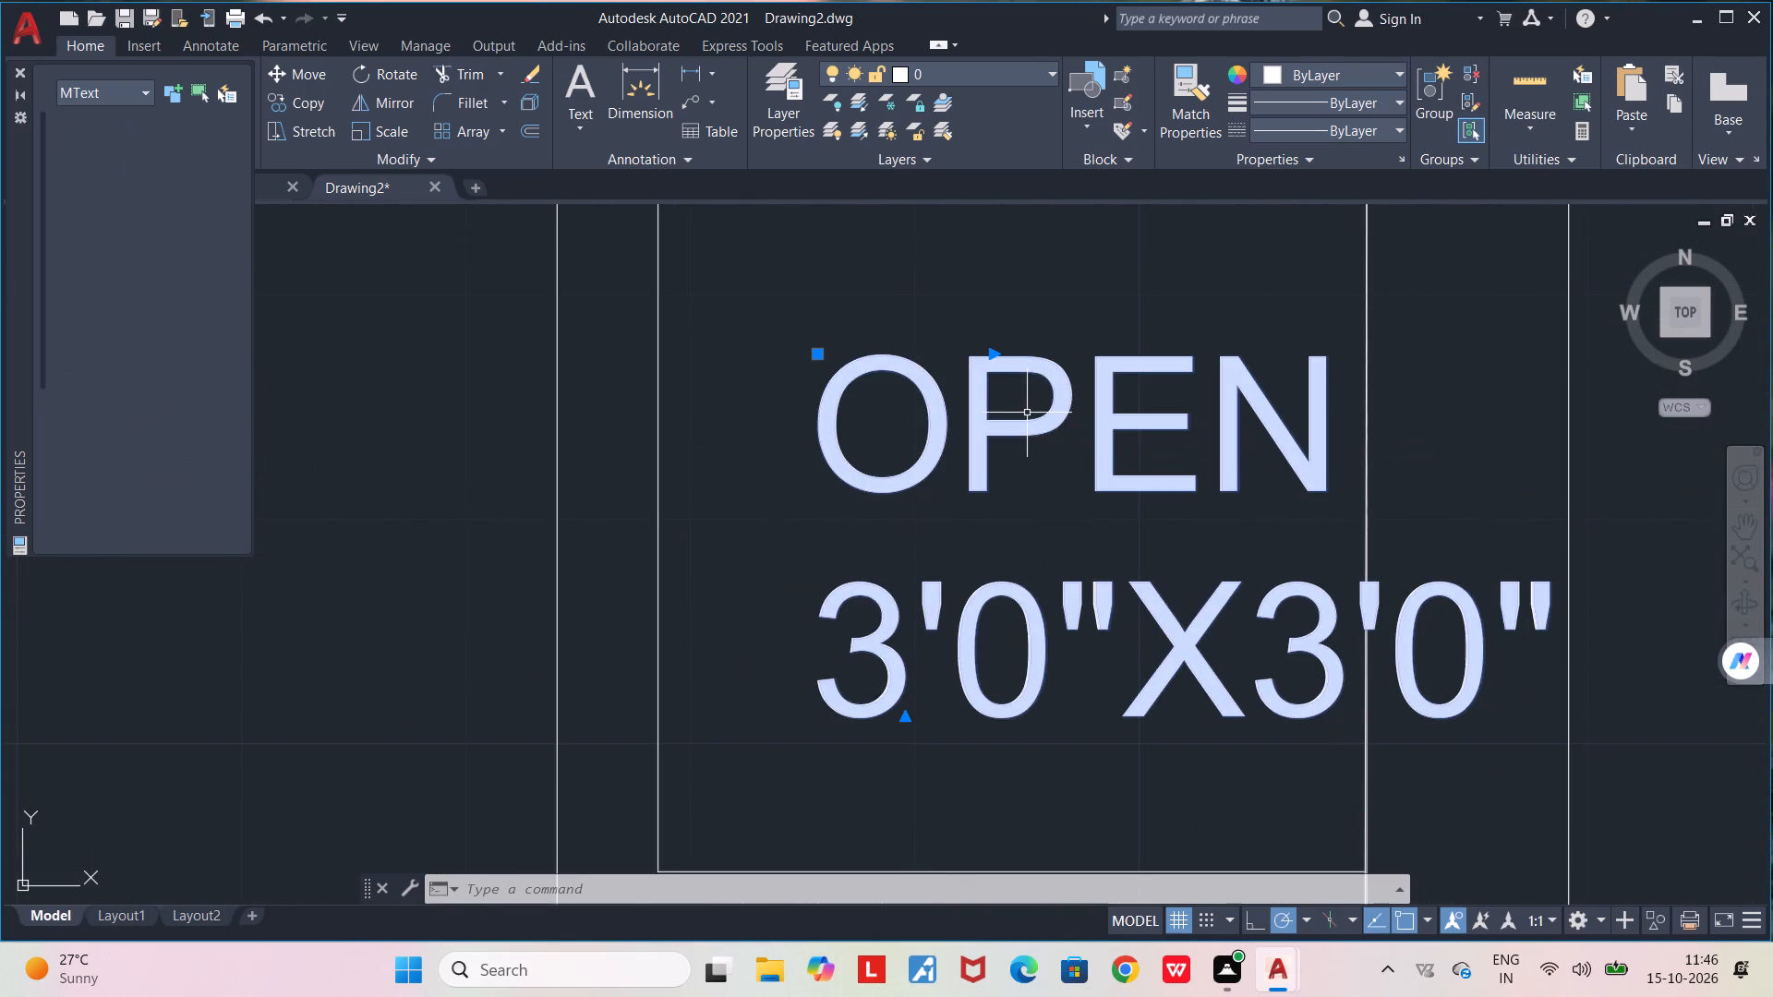
left_click_drag(1038, 422, 925, 408)
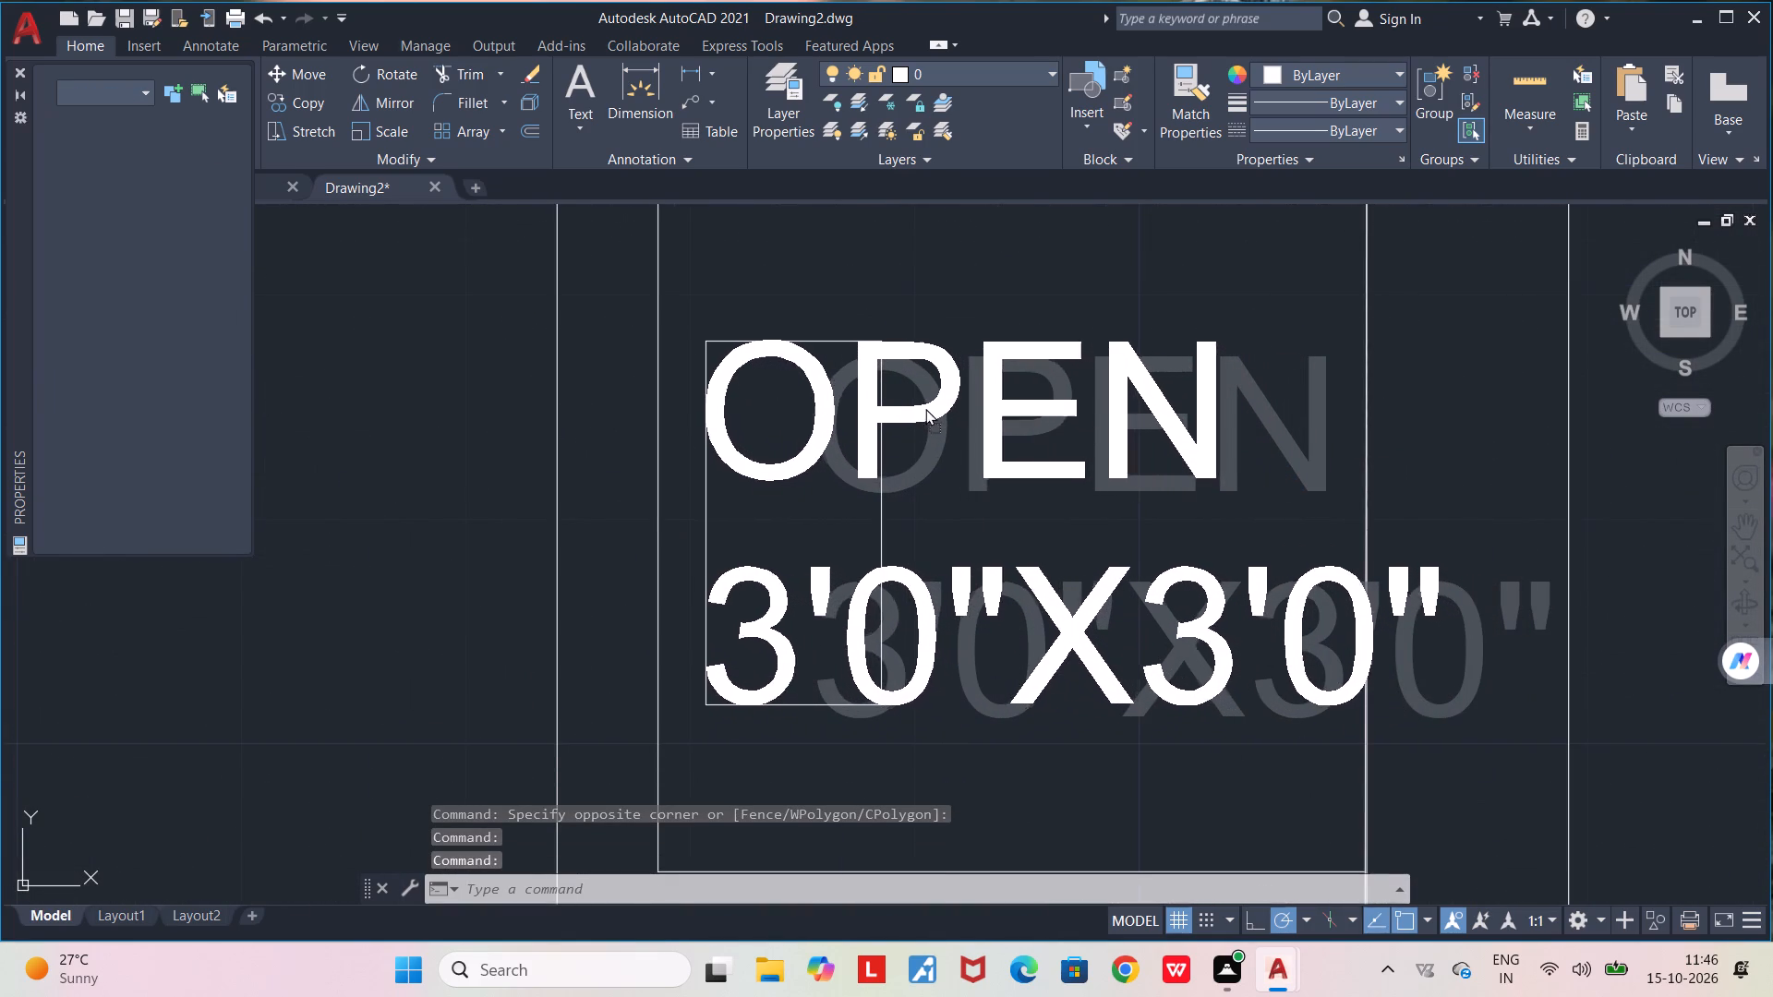
left_click_drag(925, 408, 896, 423)
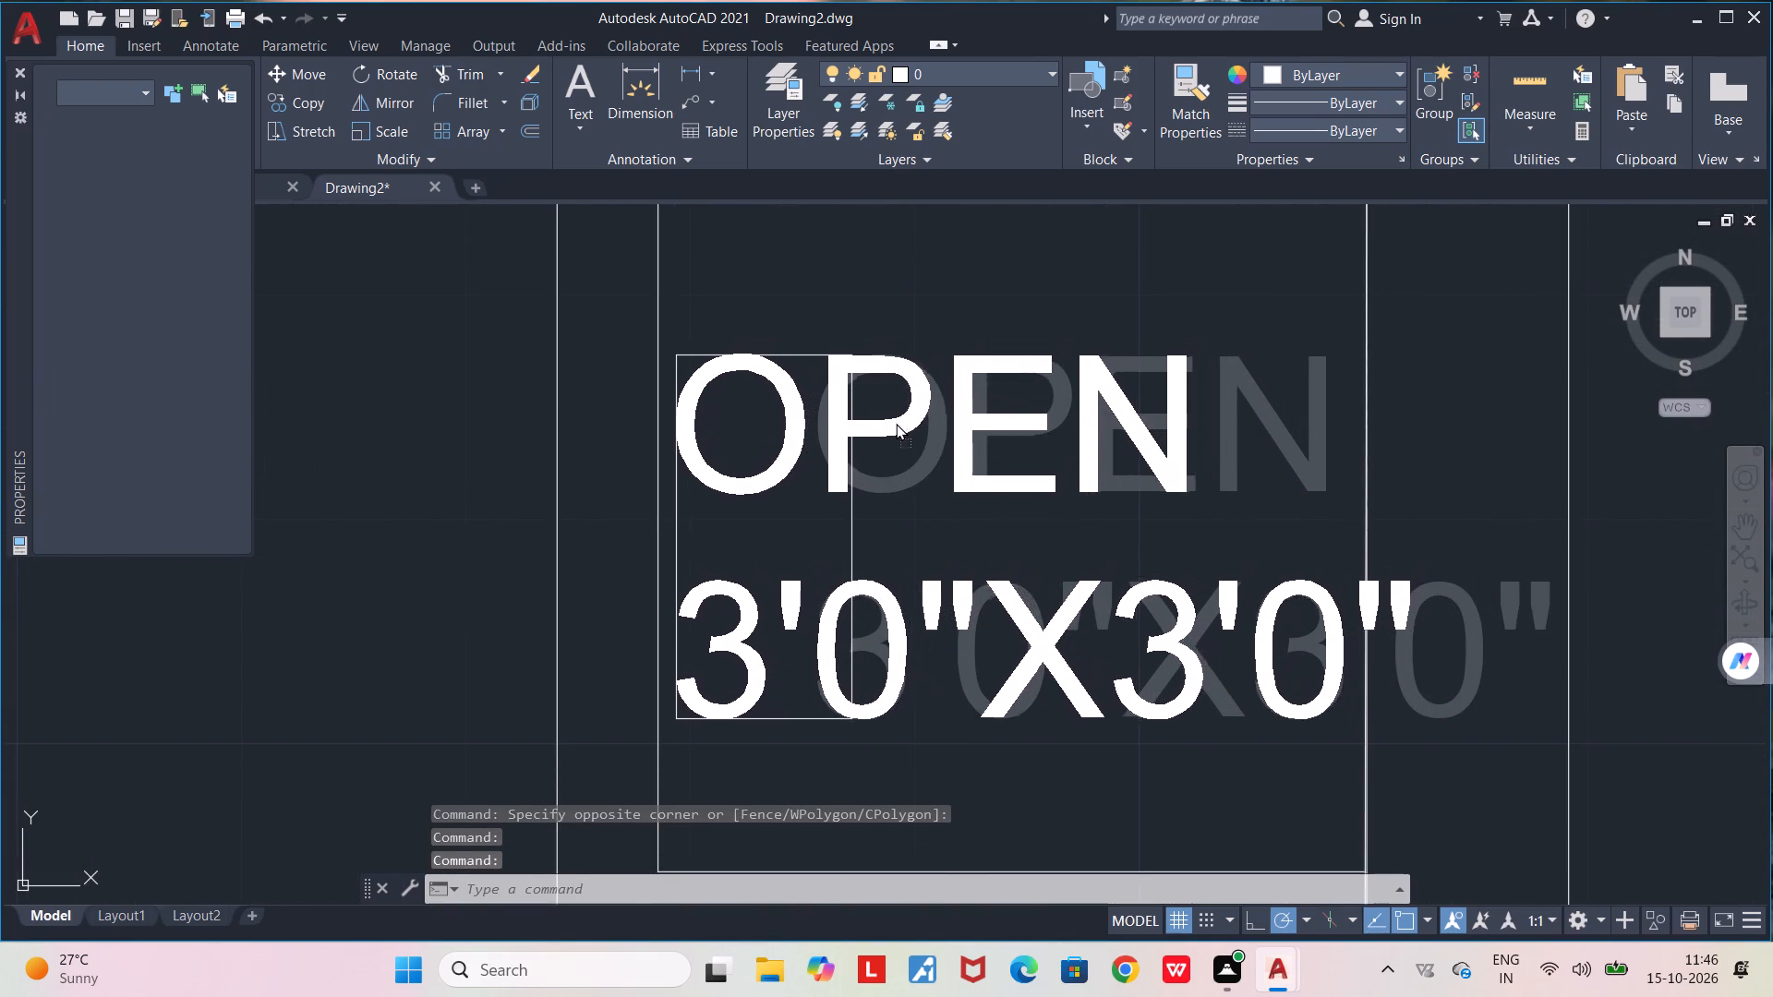
left_click_drag(896, 423, 885, 429)
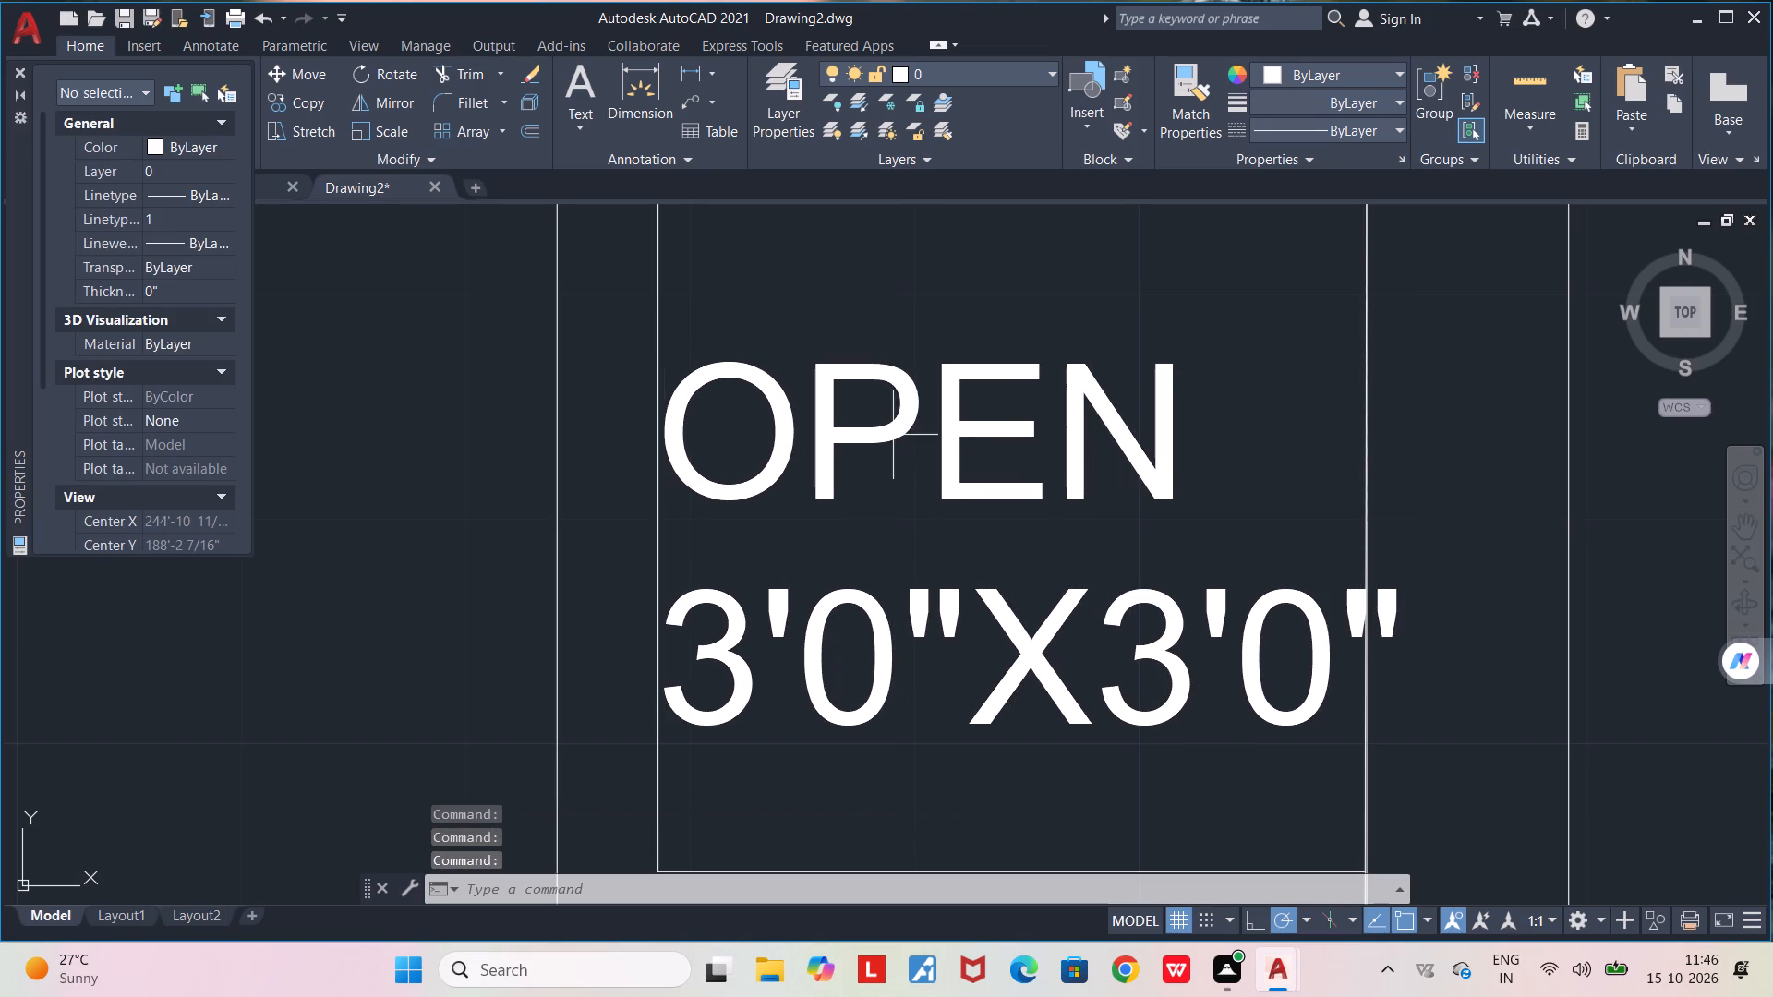
Review the whole floor plan to check the size and placement of the labels in each room.
scroll(976, 592, "down", 3)
middle_click_drag(1010, 678, 1054, 532)
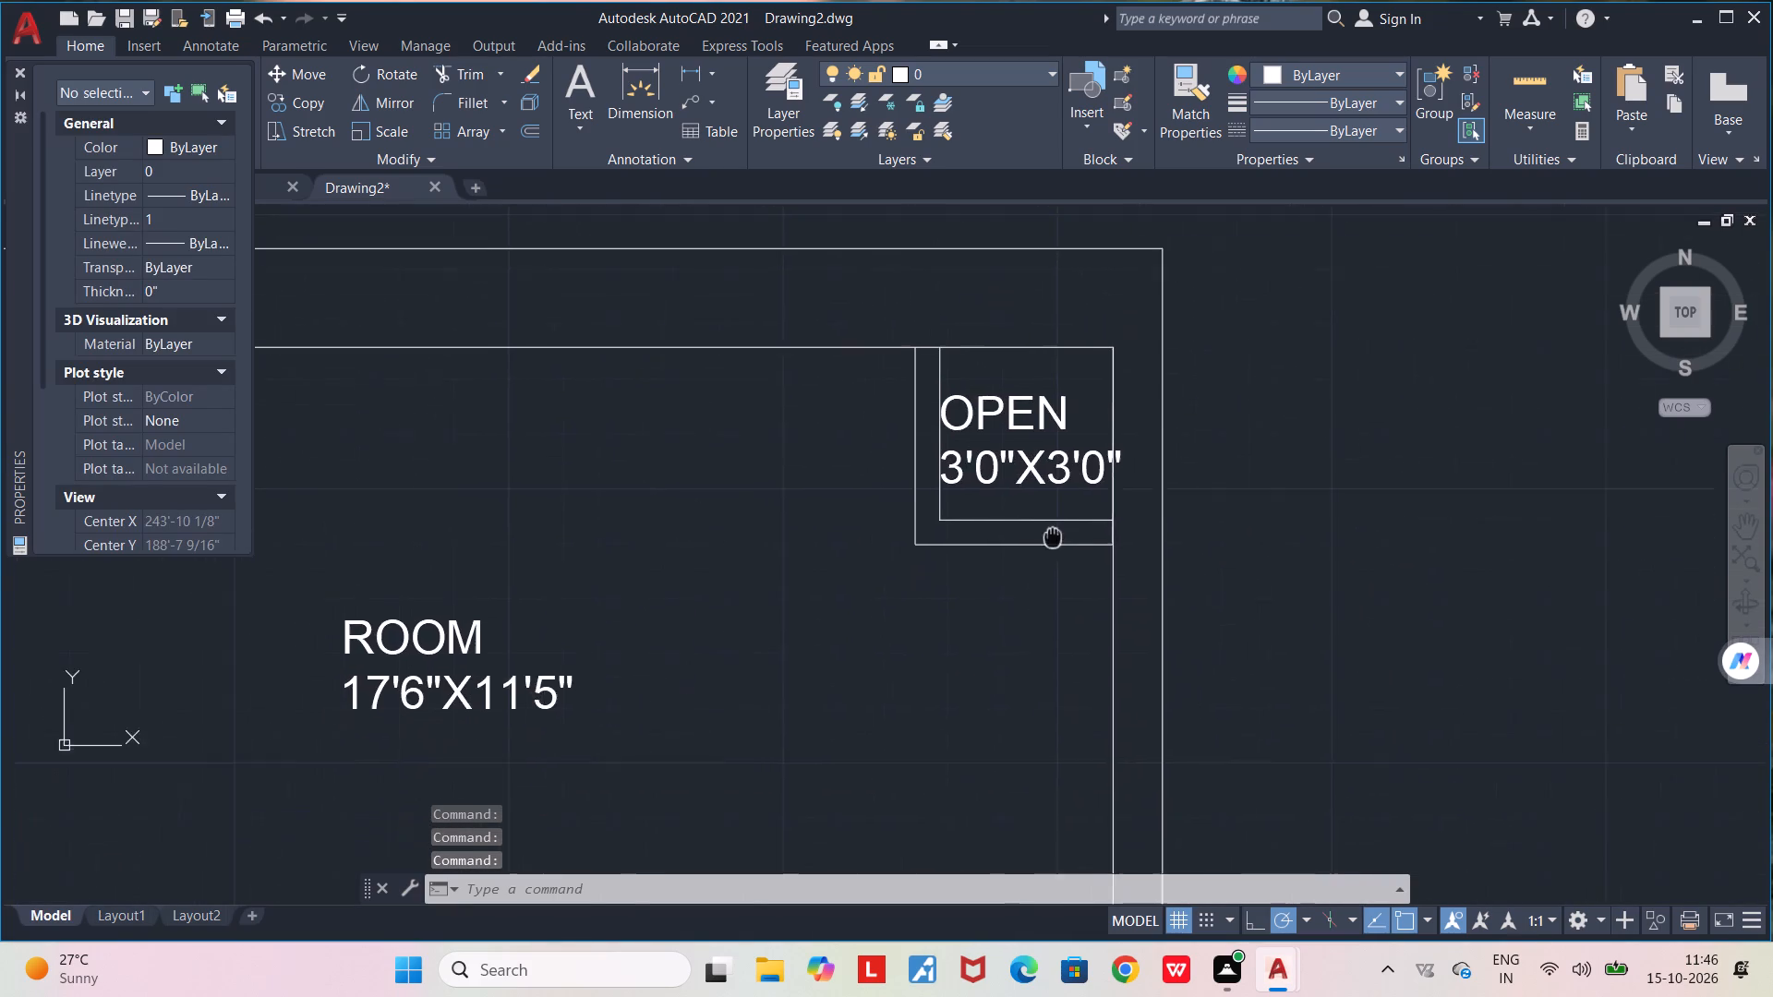
middle_click_drag(1054, 532, 1059, 517)
scroll(1059, 517, "down", 3)
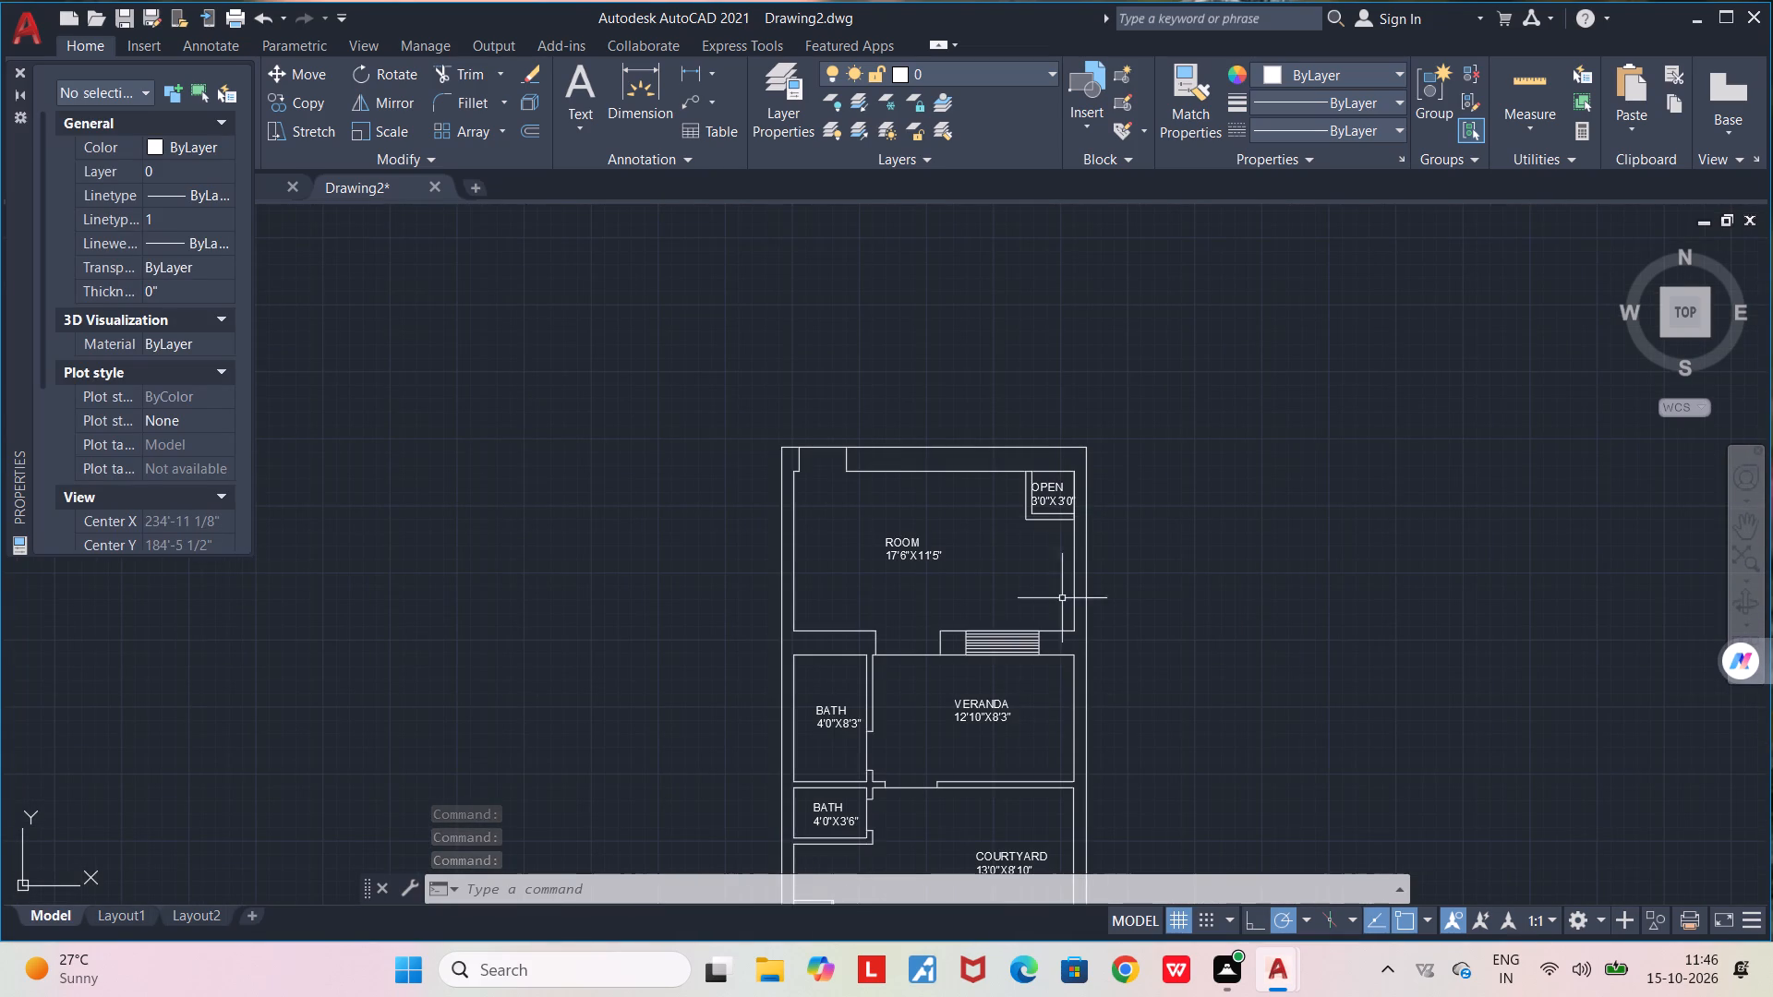
key("space")
scroll(1073, 580, "down", 2)
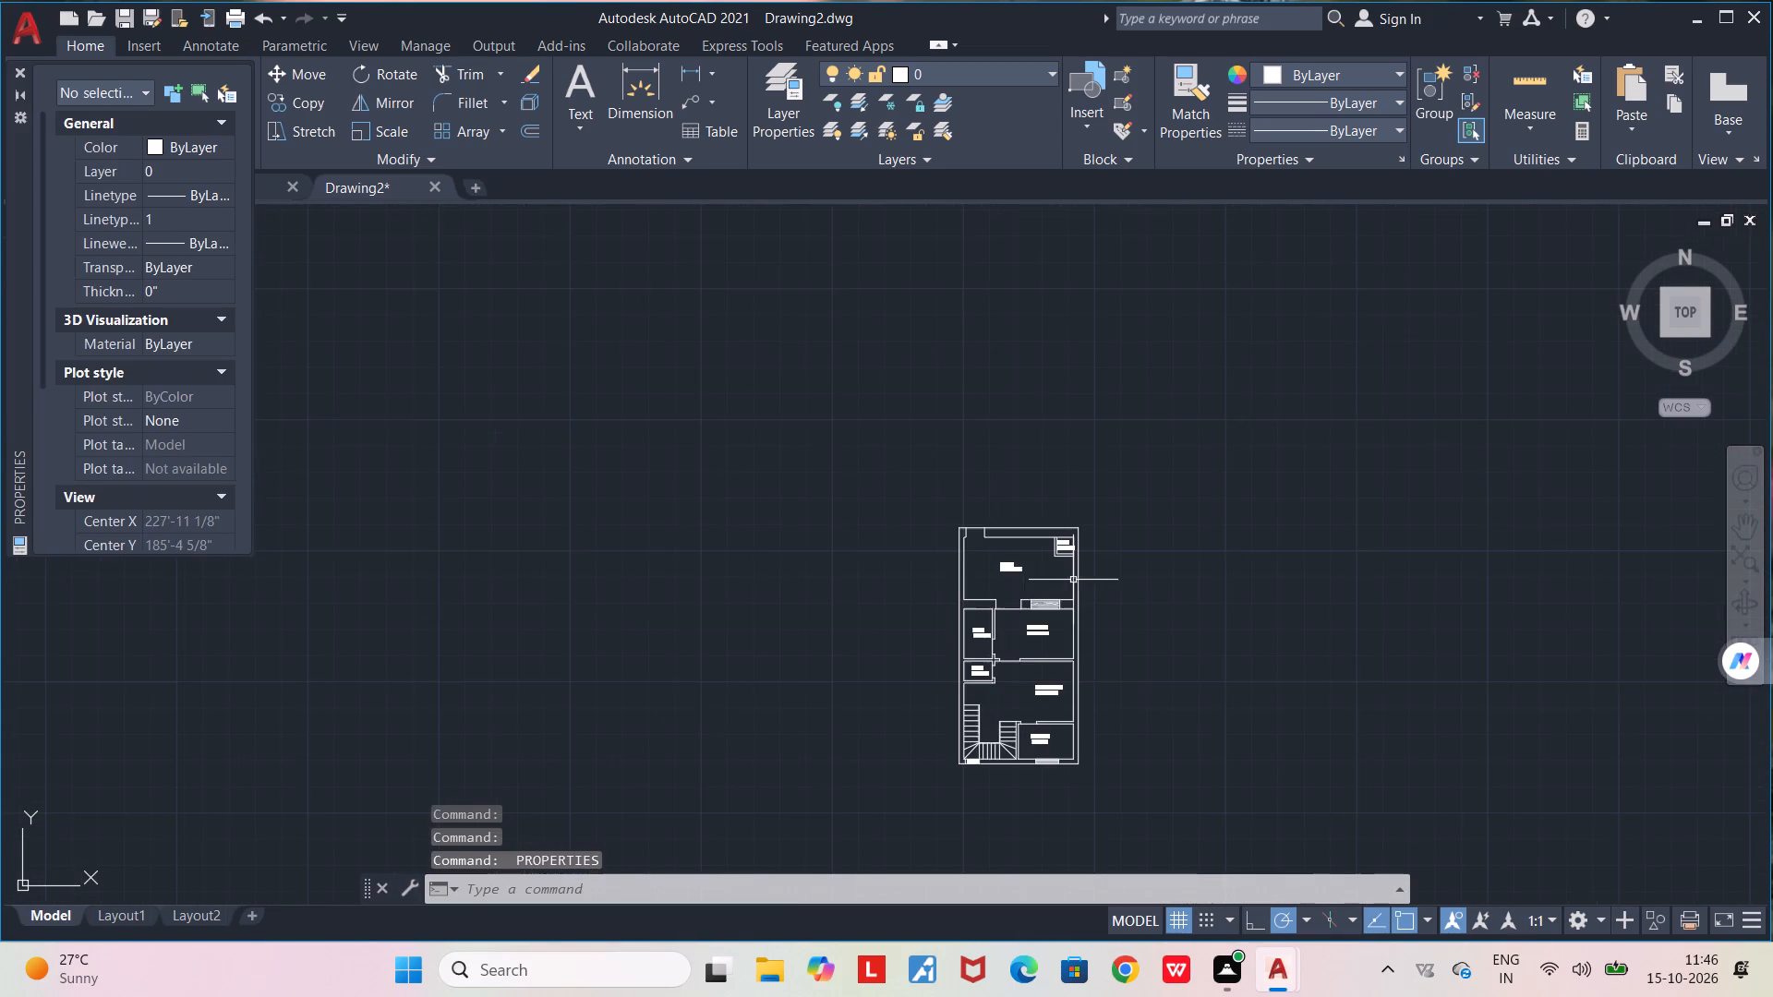
middle_click_drag(1127, 713, 1060, 649)
scroll(967, 602, "up", 2)
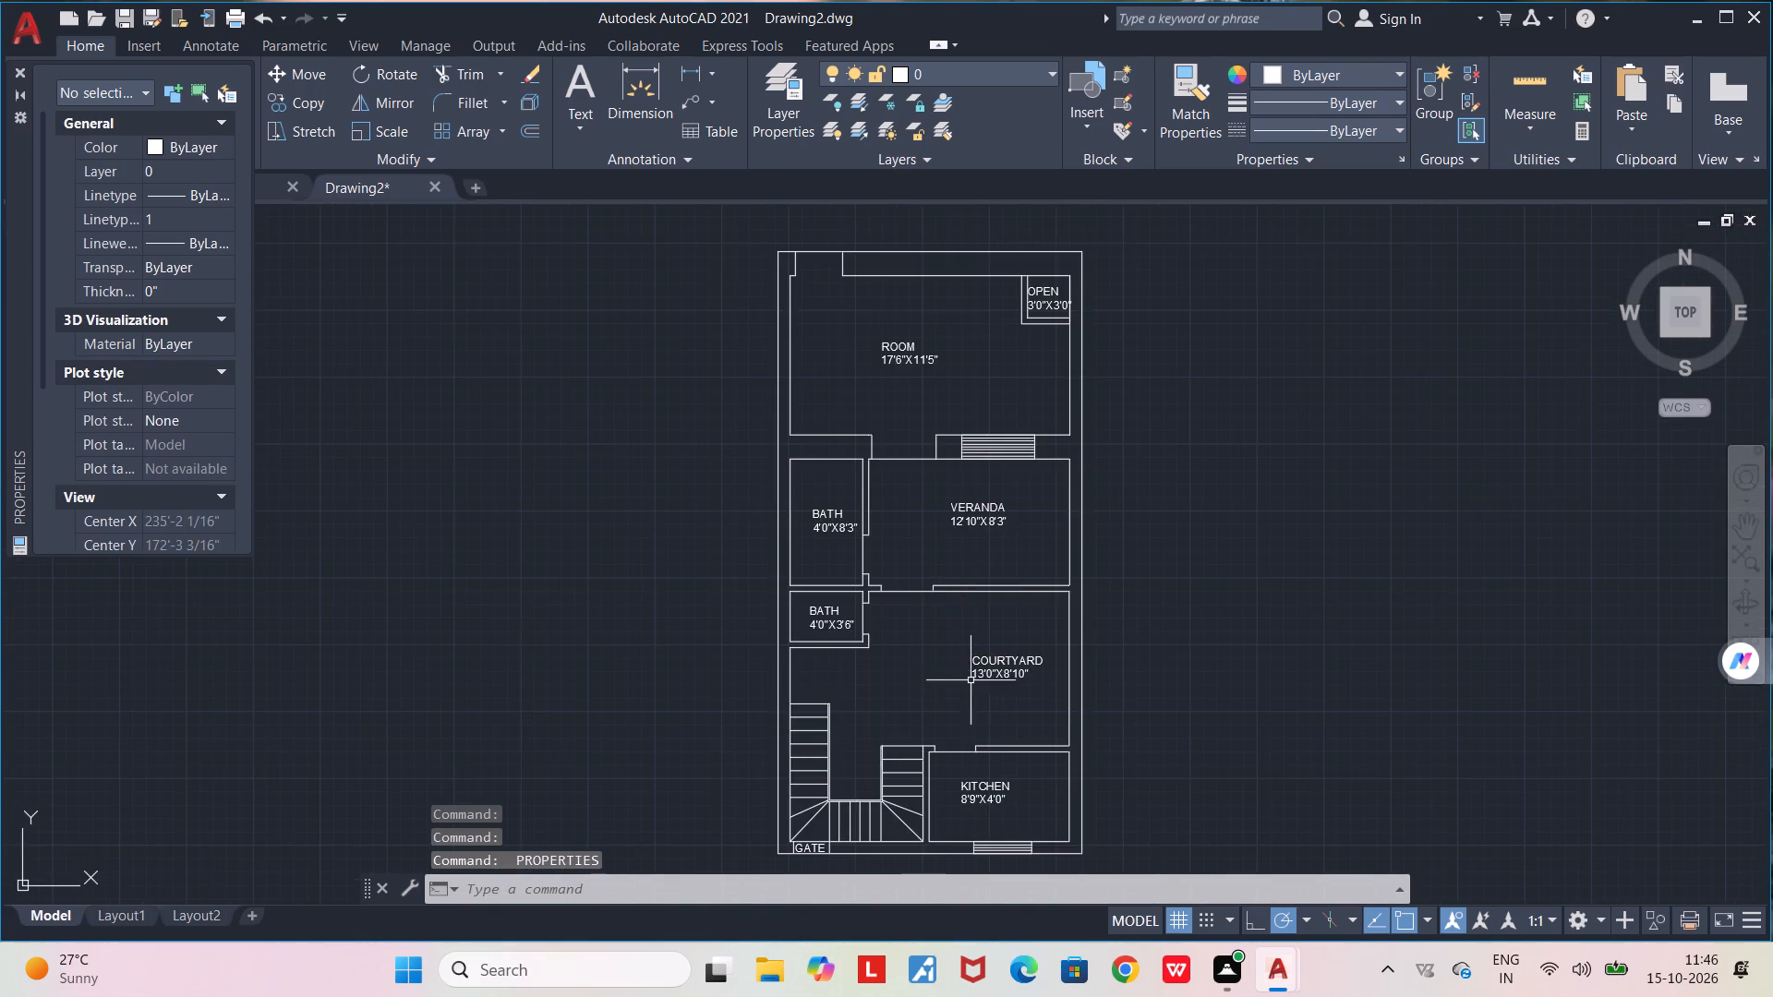
scroll(952, 715, "up", 1)
middle_click_drag(941, 707, 848, 691)
scroll(848, 691, "down", 1)
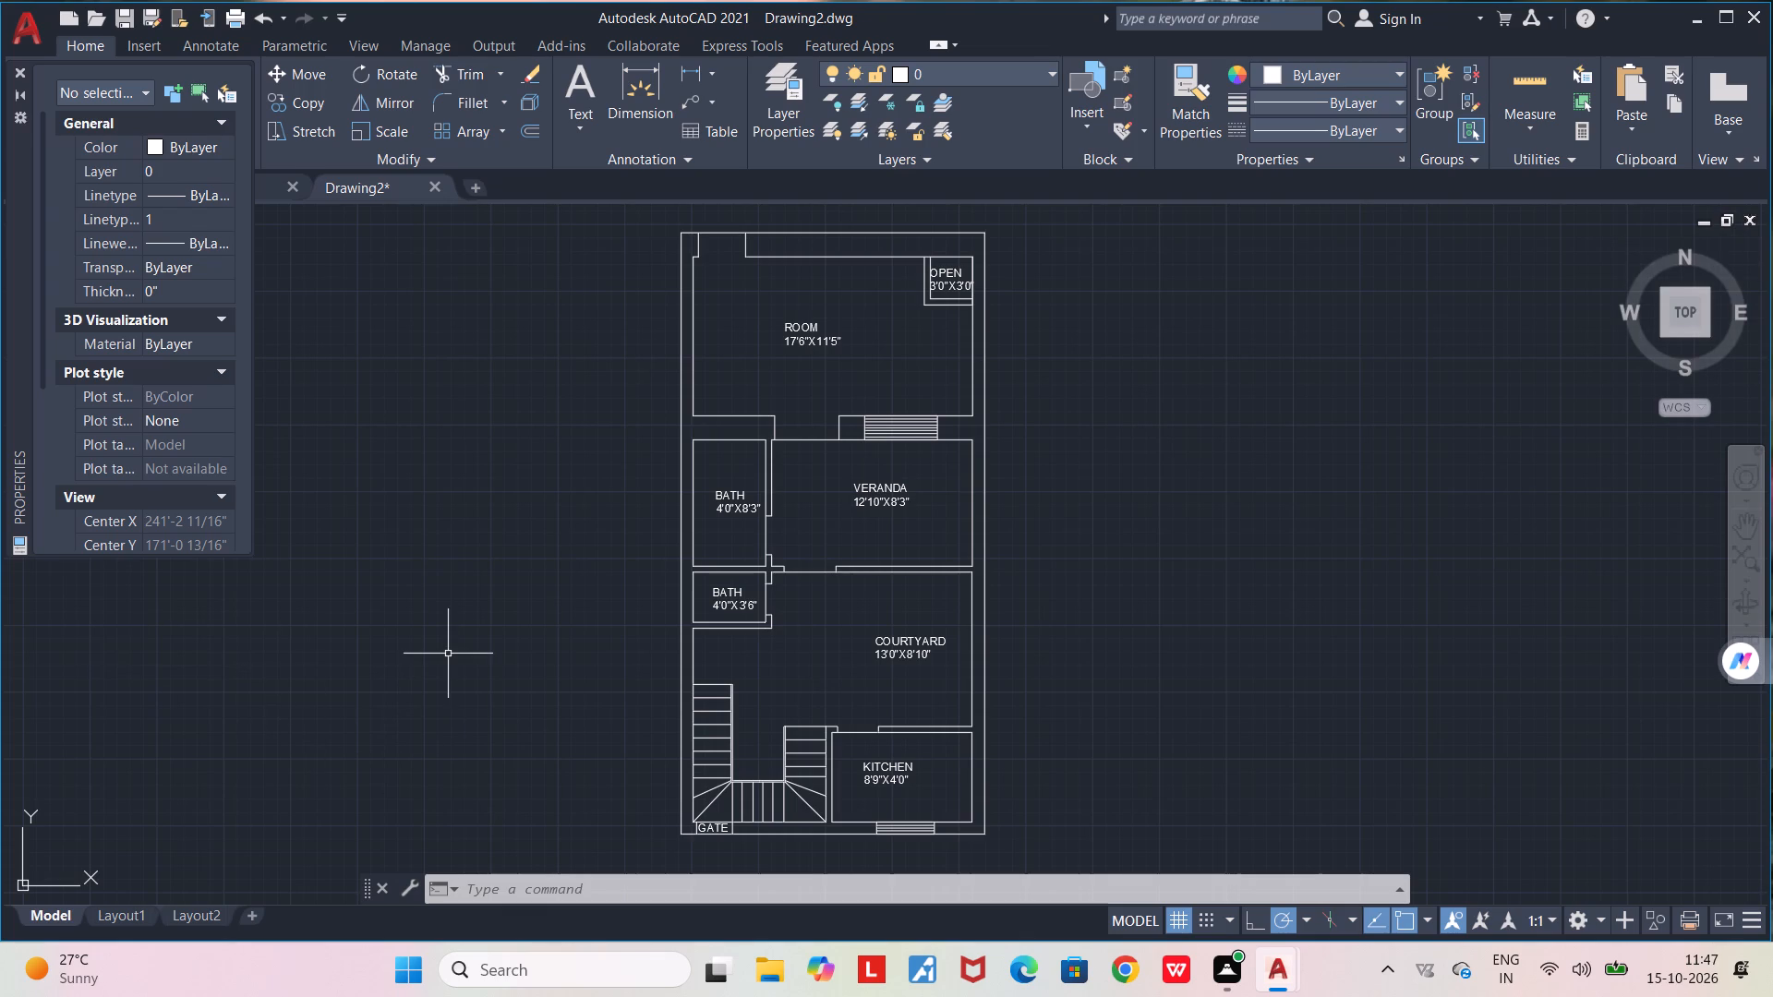
Add the multiline text title "GROUND FLOOR PLAN" below the bottom wall, between the gate and the kitchen window.
scroll(800, 719, "down", 2)
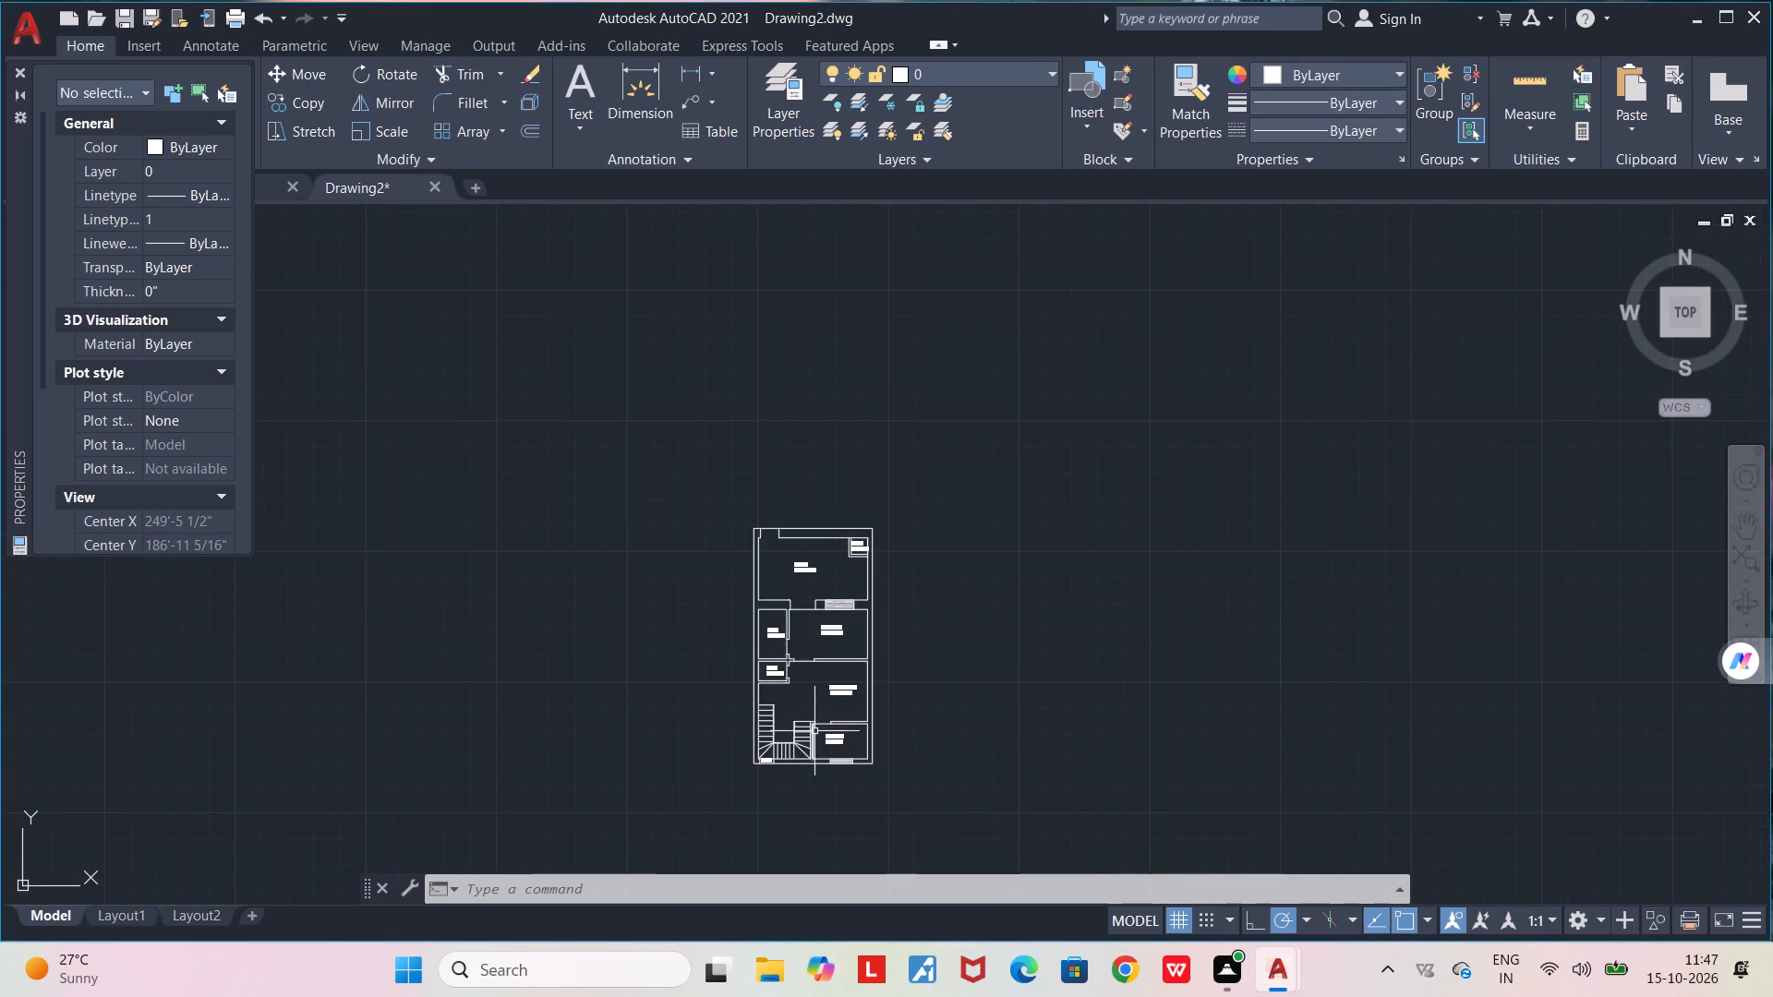
scroll(814, 731, "up", 1)
middle_click_drag(774, 804, 775, 721)
scroll(779, 737, "up", 2)
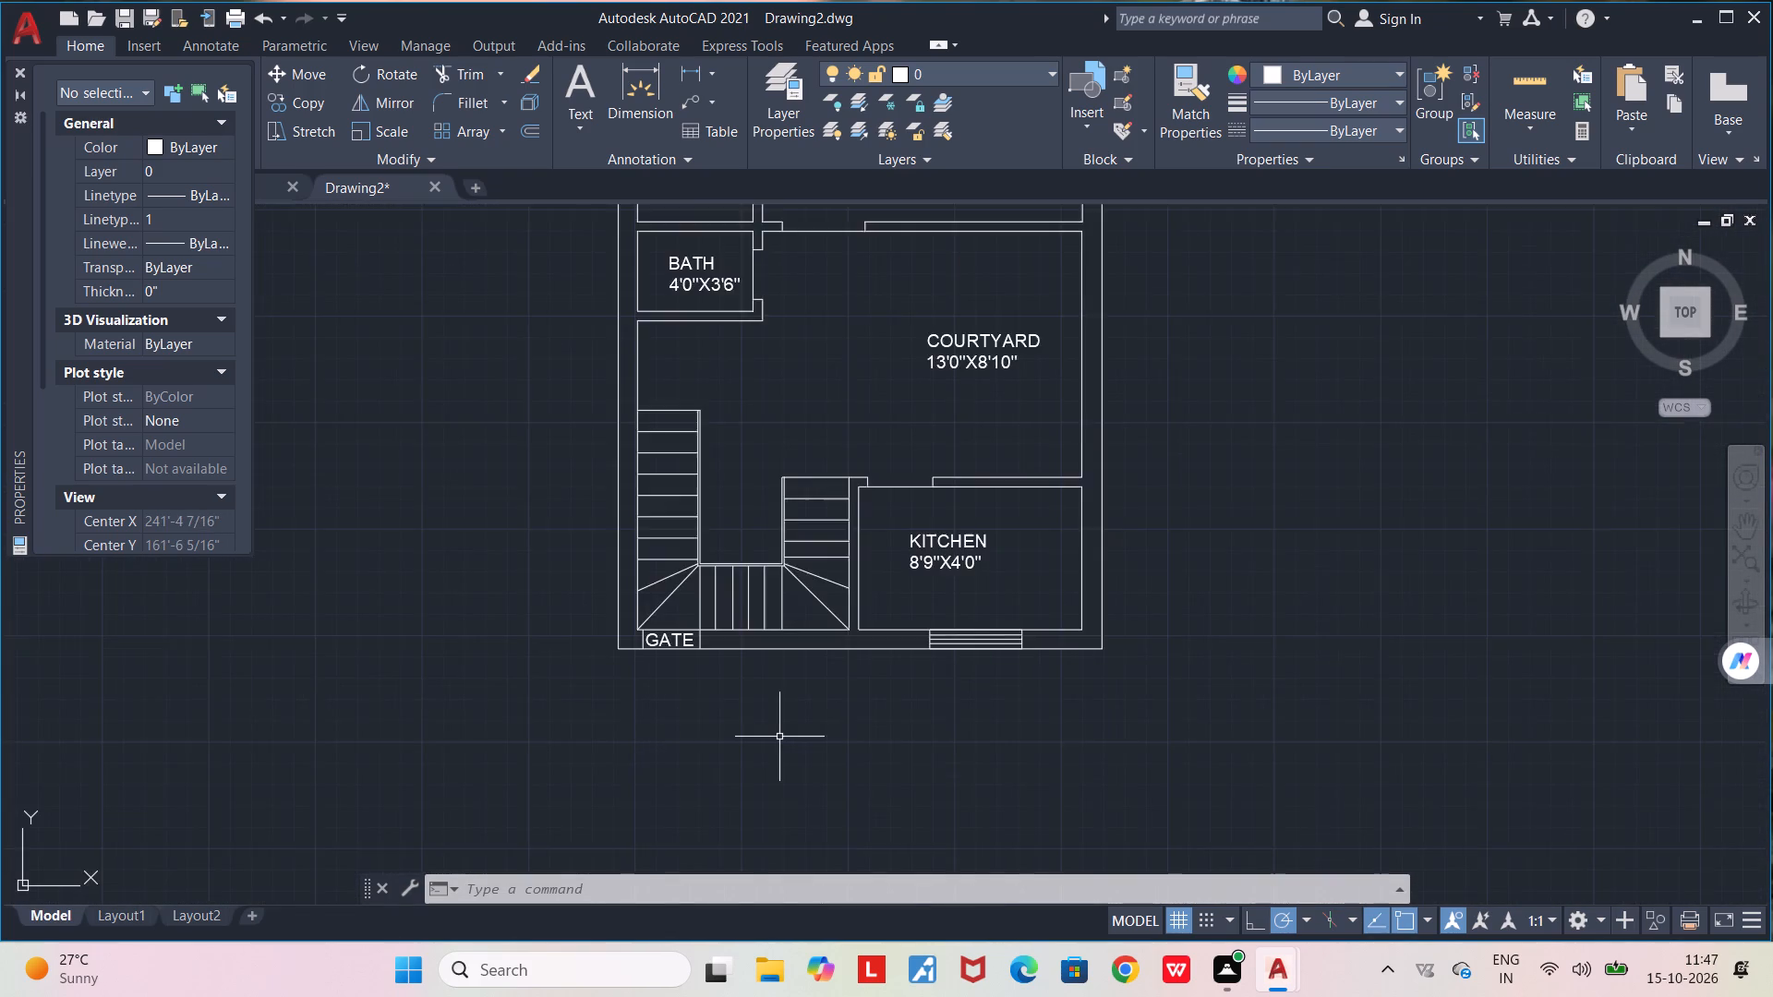
scroll(779, 737, "up", 1)
left_click(579, 87)
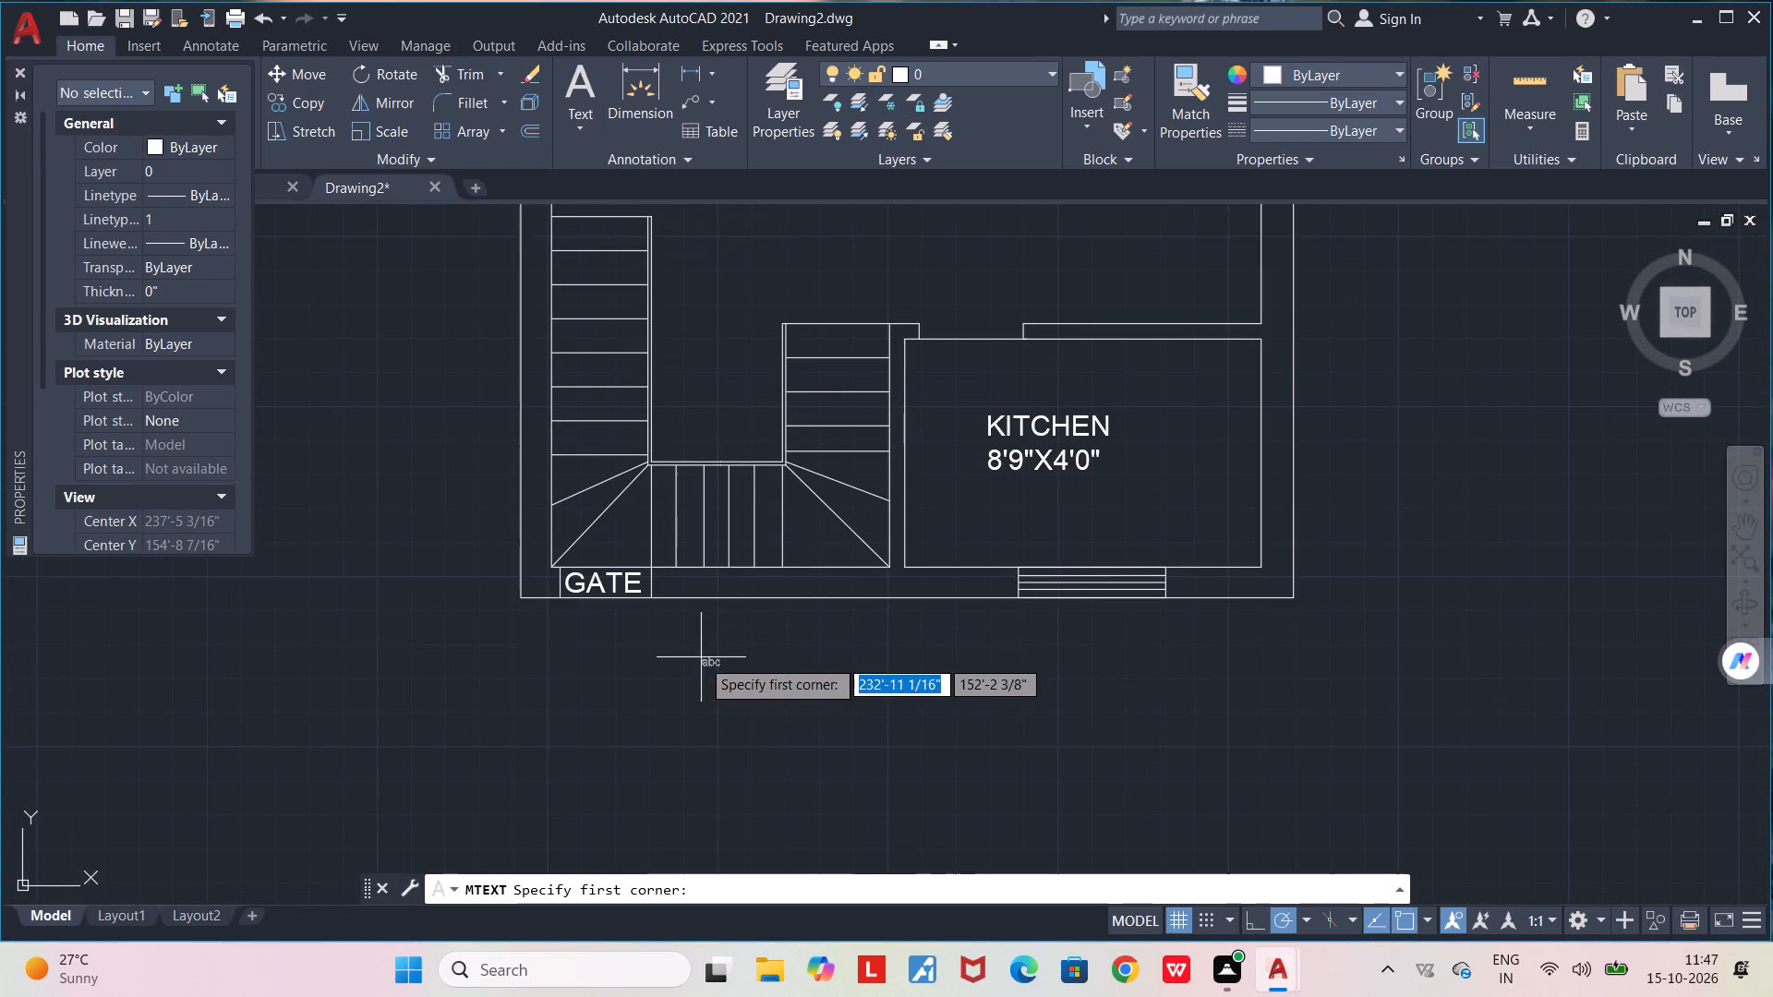
left_click(672, 638)
left_click(1082, 668)
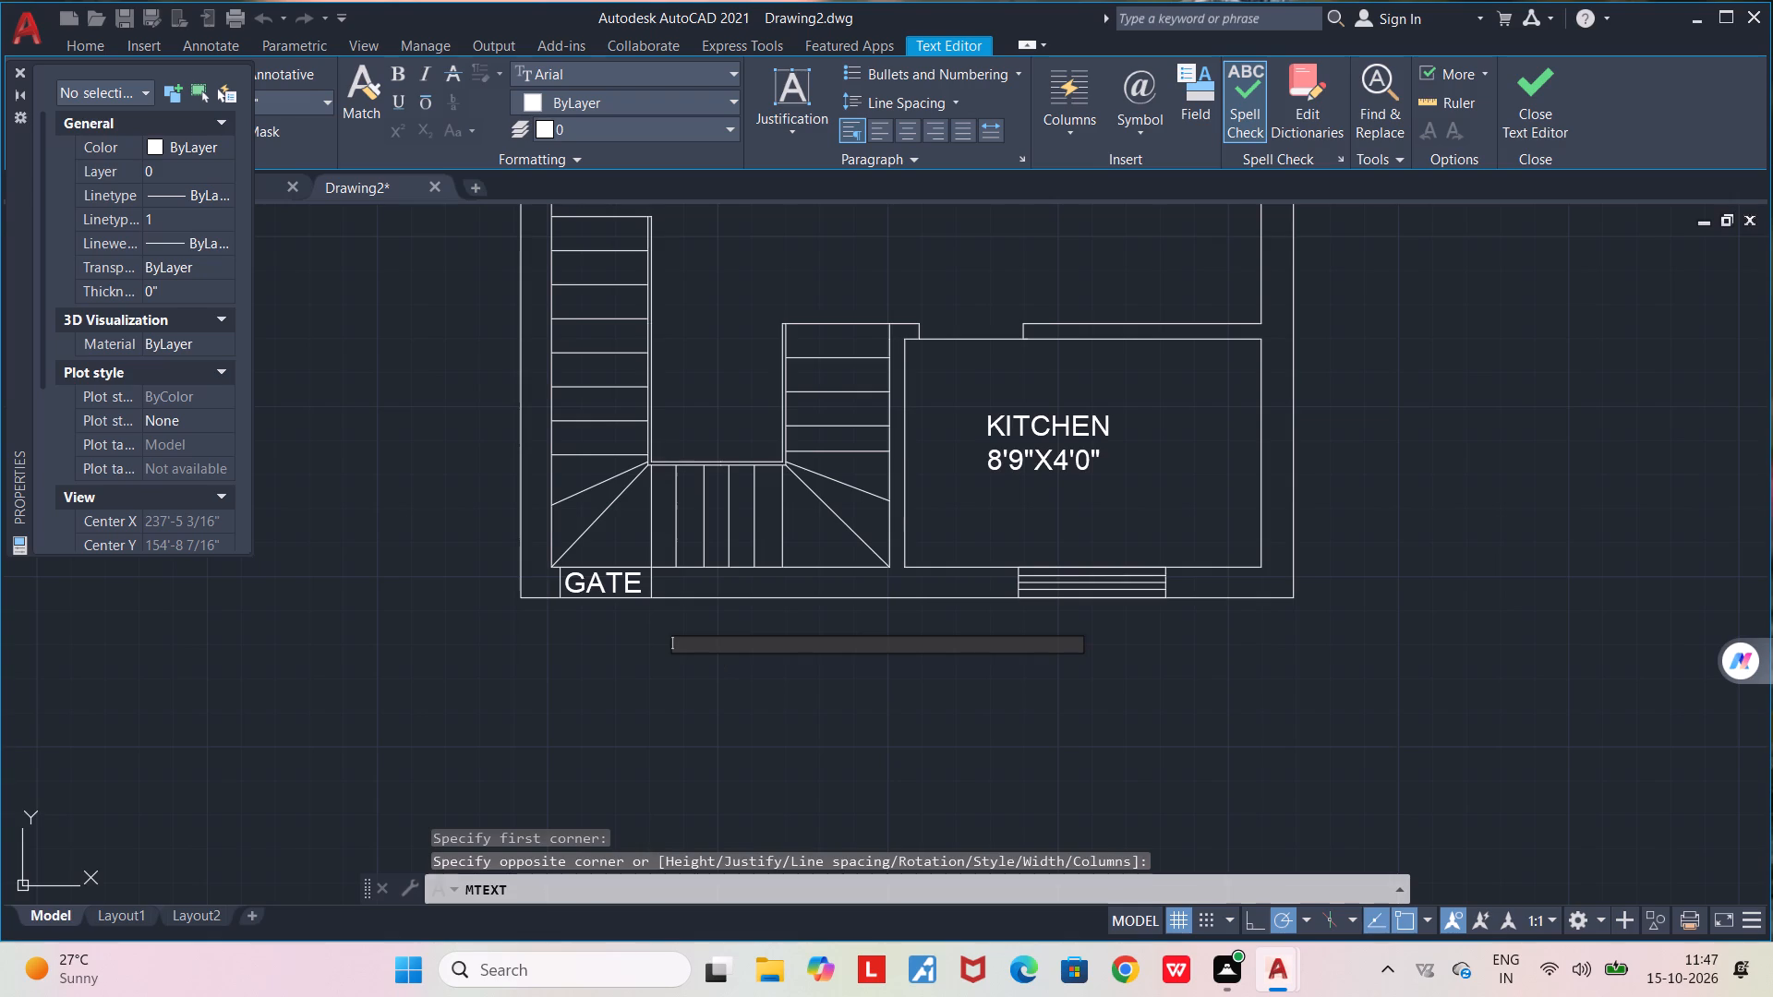
type("GROUND FLLOOR")
key("space")
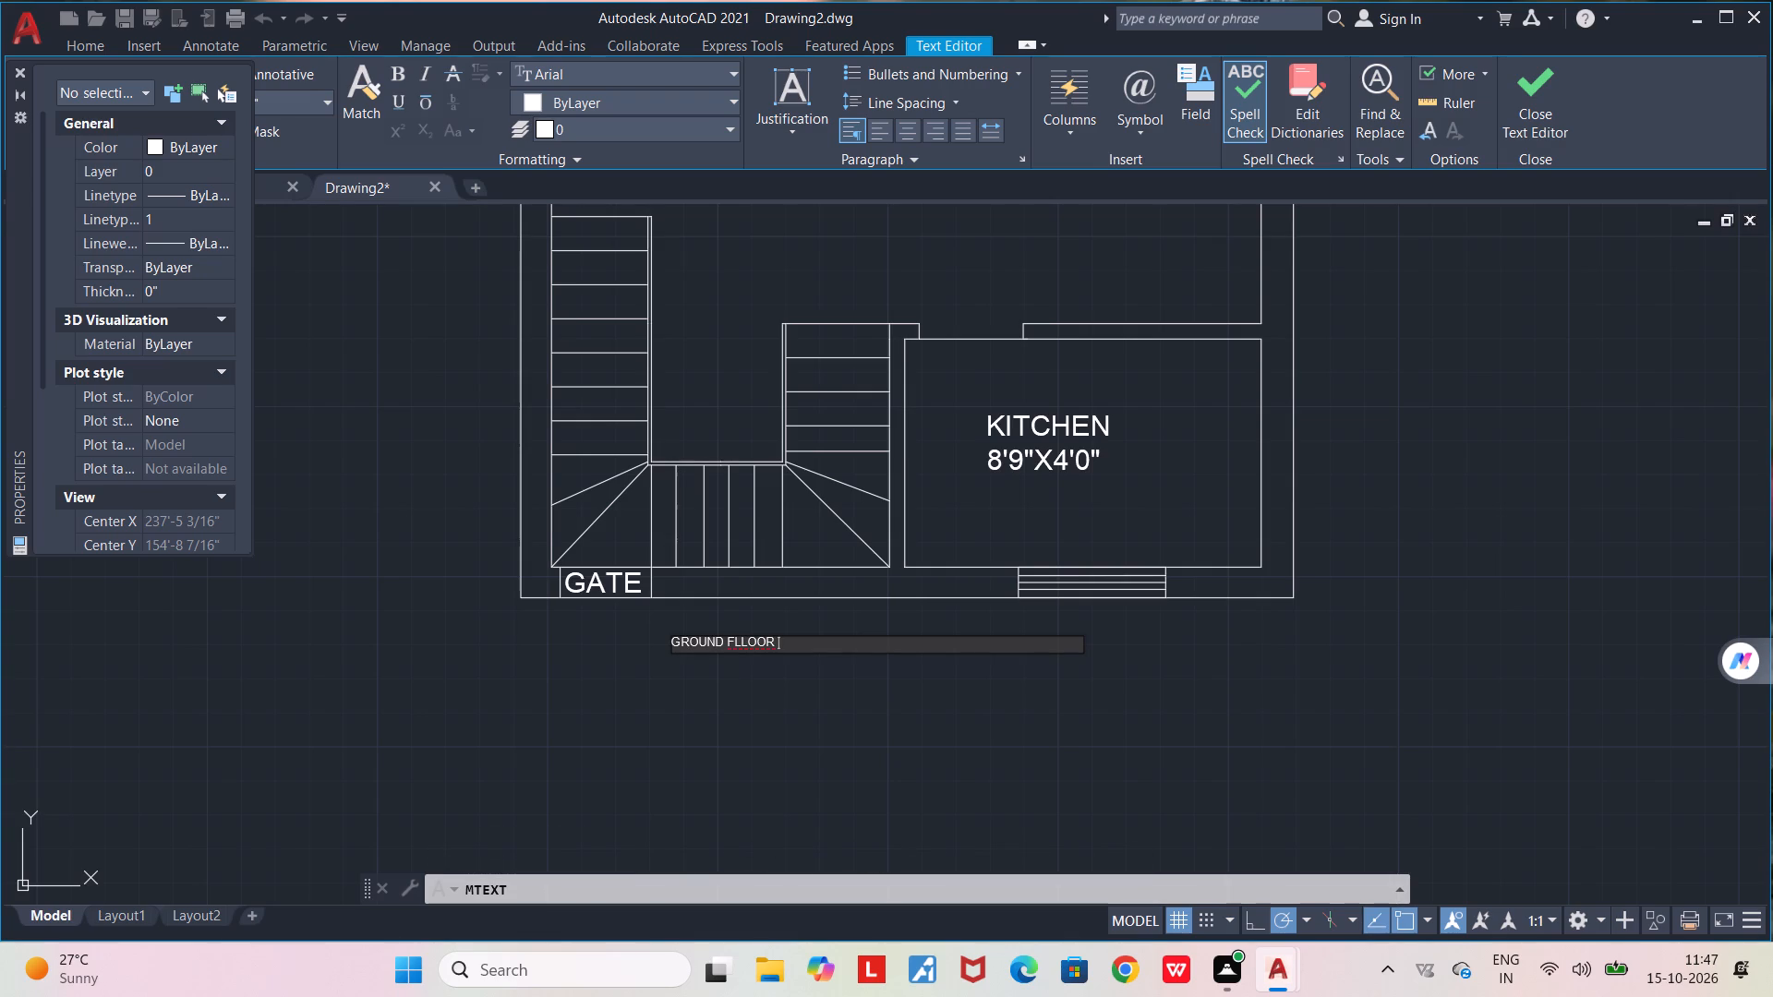
type("PLAN")
key("space")
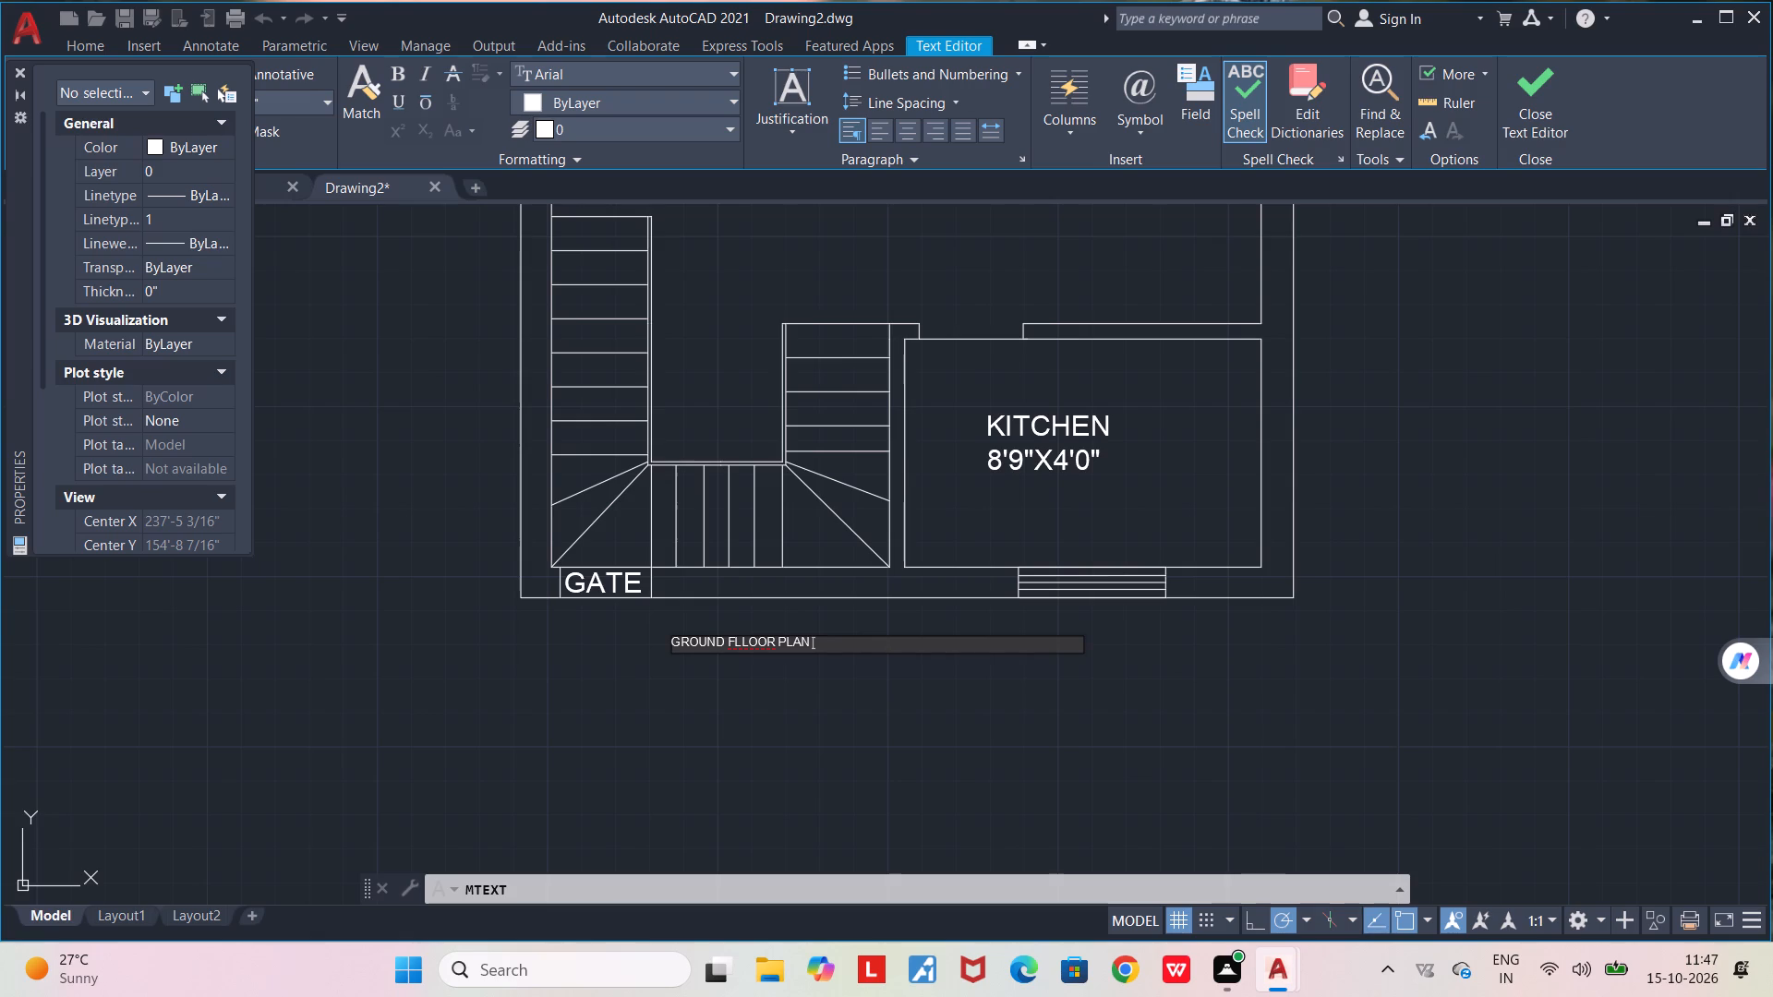
scroll(760, 638, "up", 2)
left_click(716, 657)
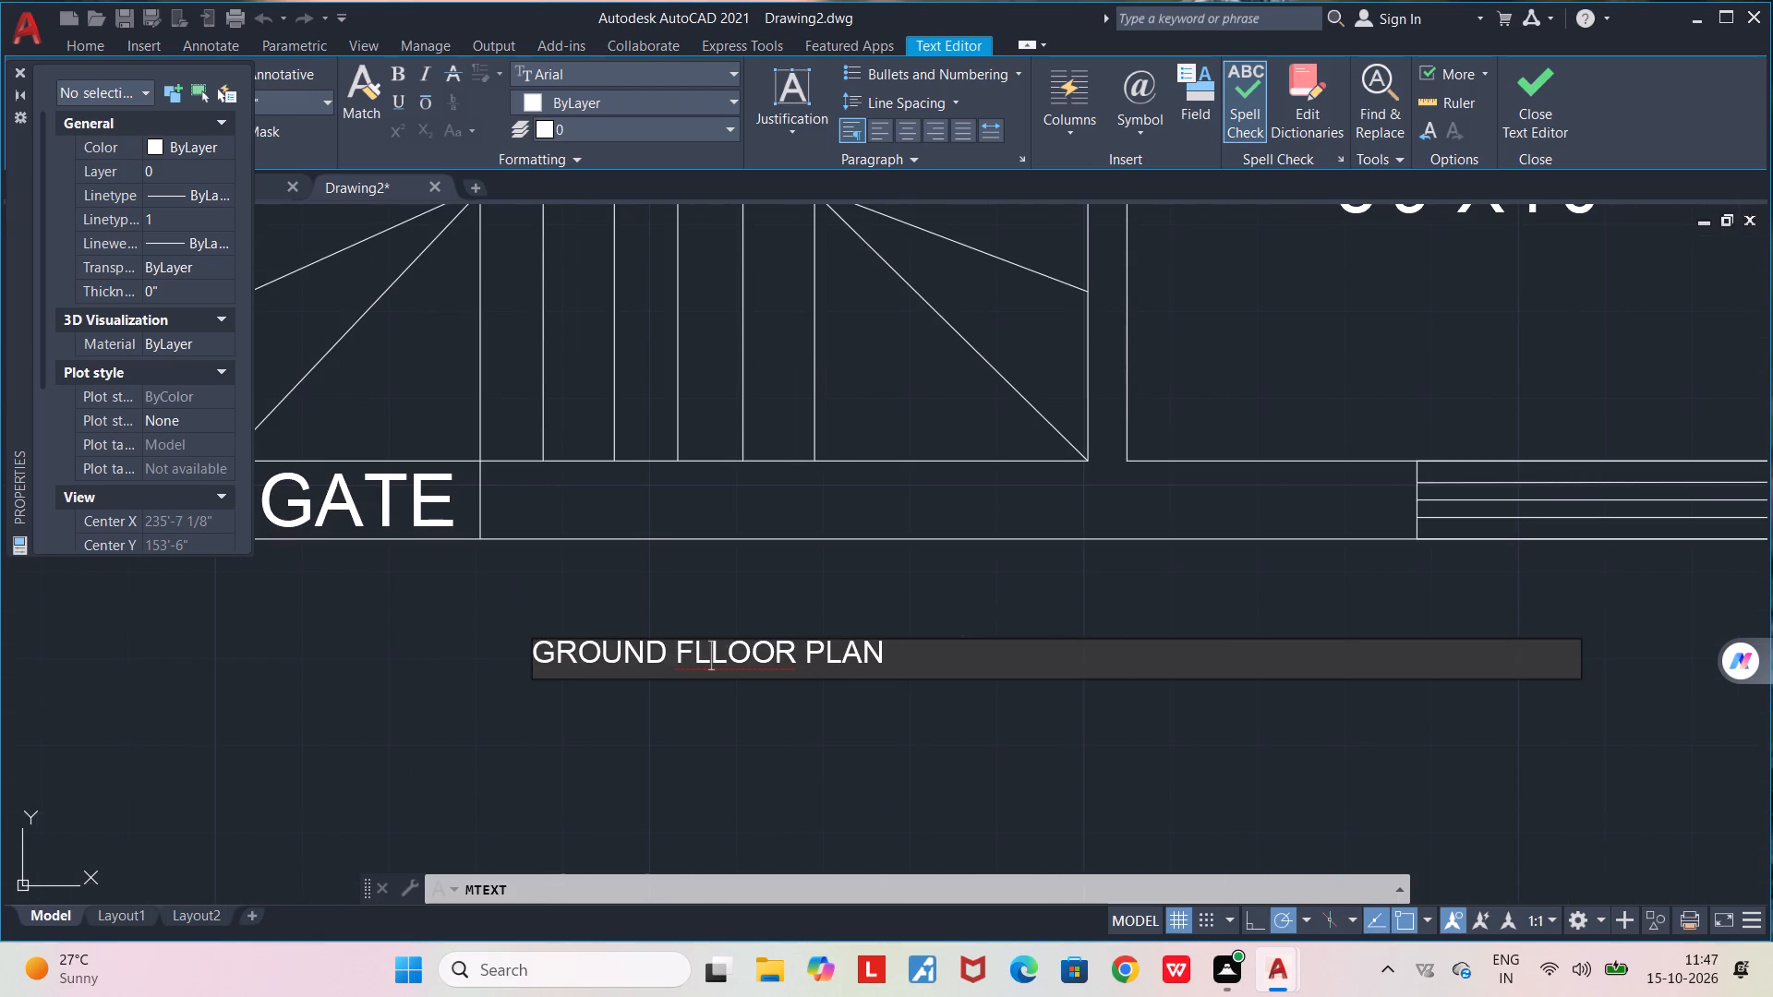
key("BackSpace")
left_click(822, 789)
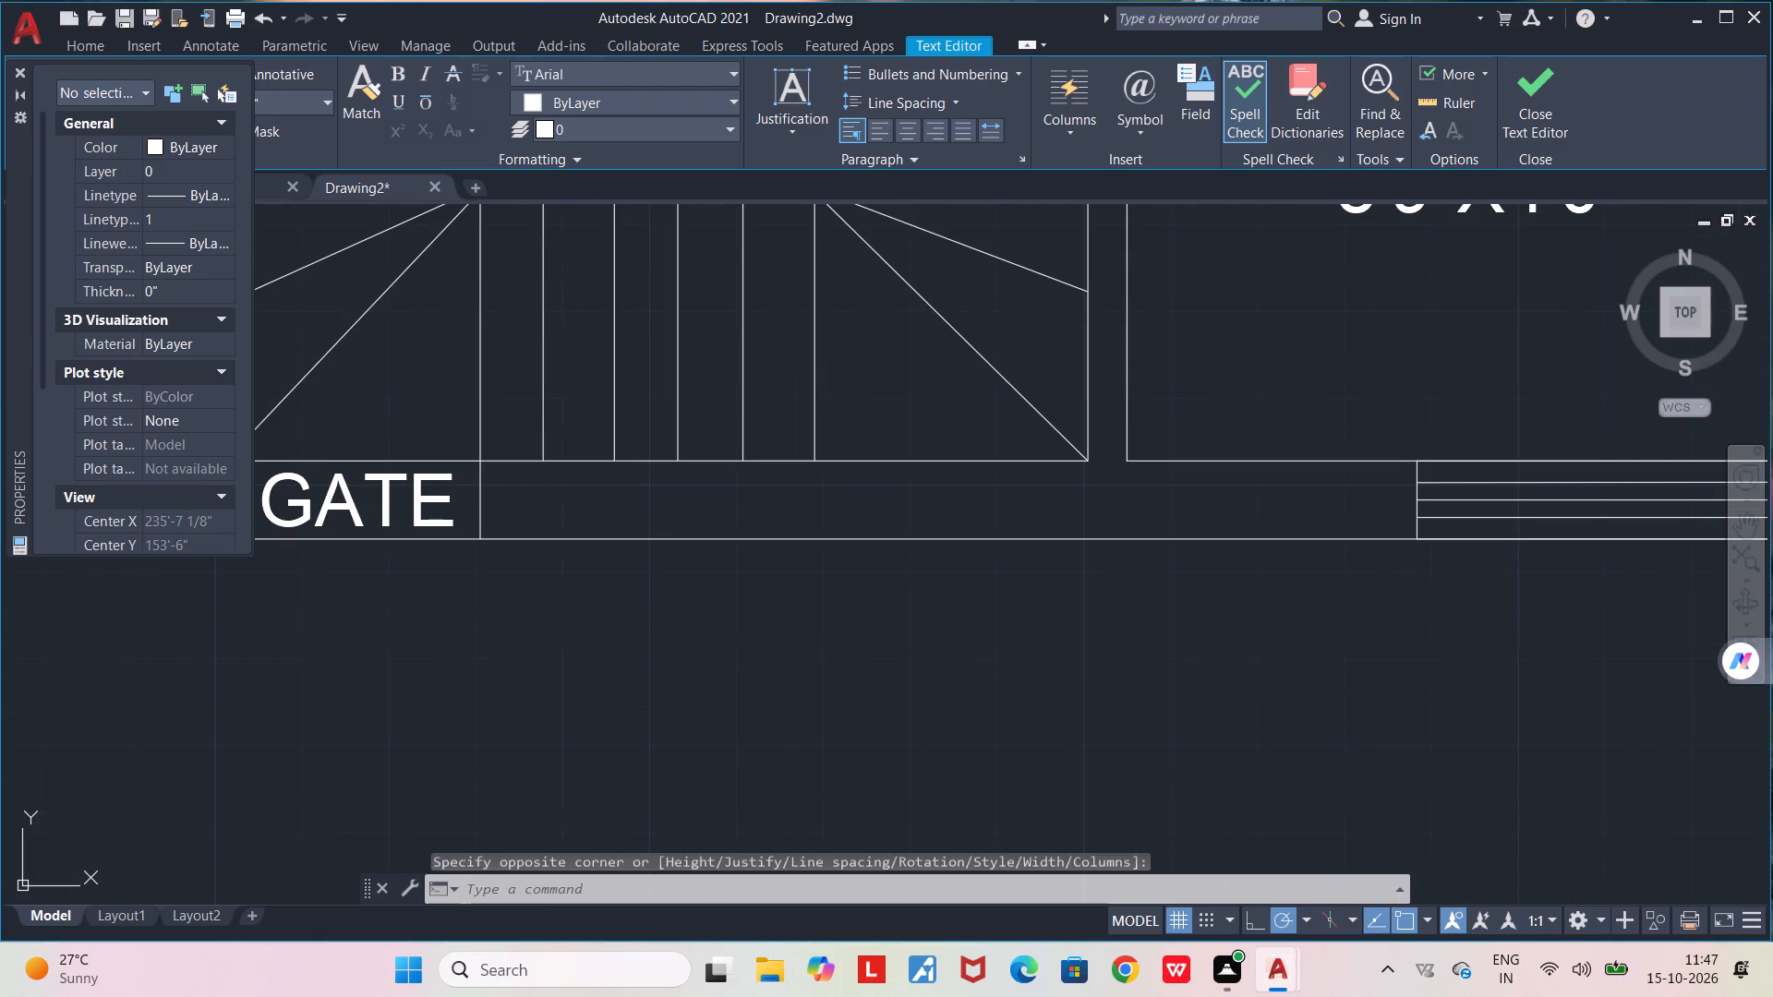
Set the text height of the GROUND FLOOR PLAN title to 10".
left_click(553, 648)
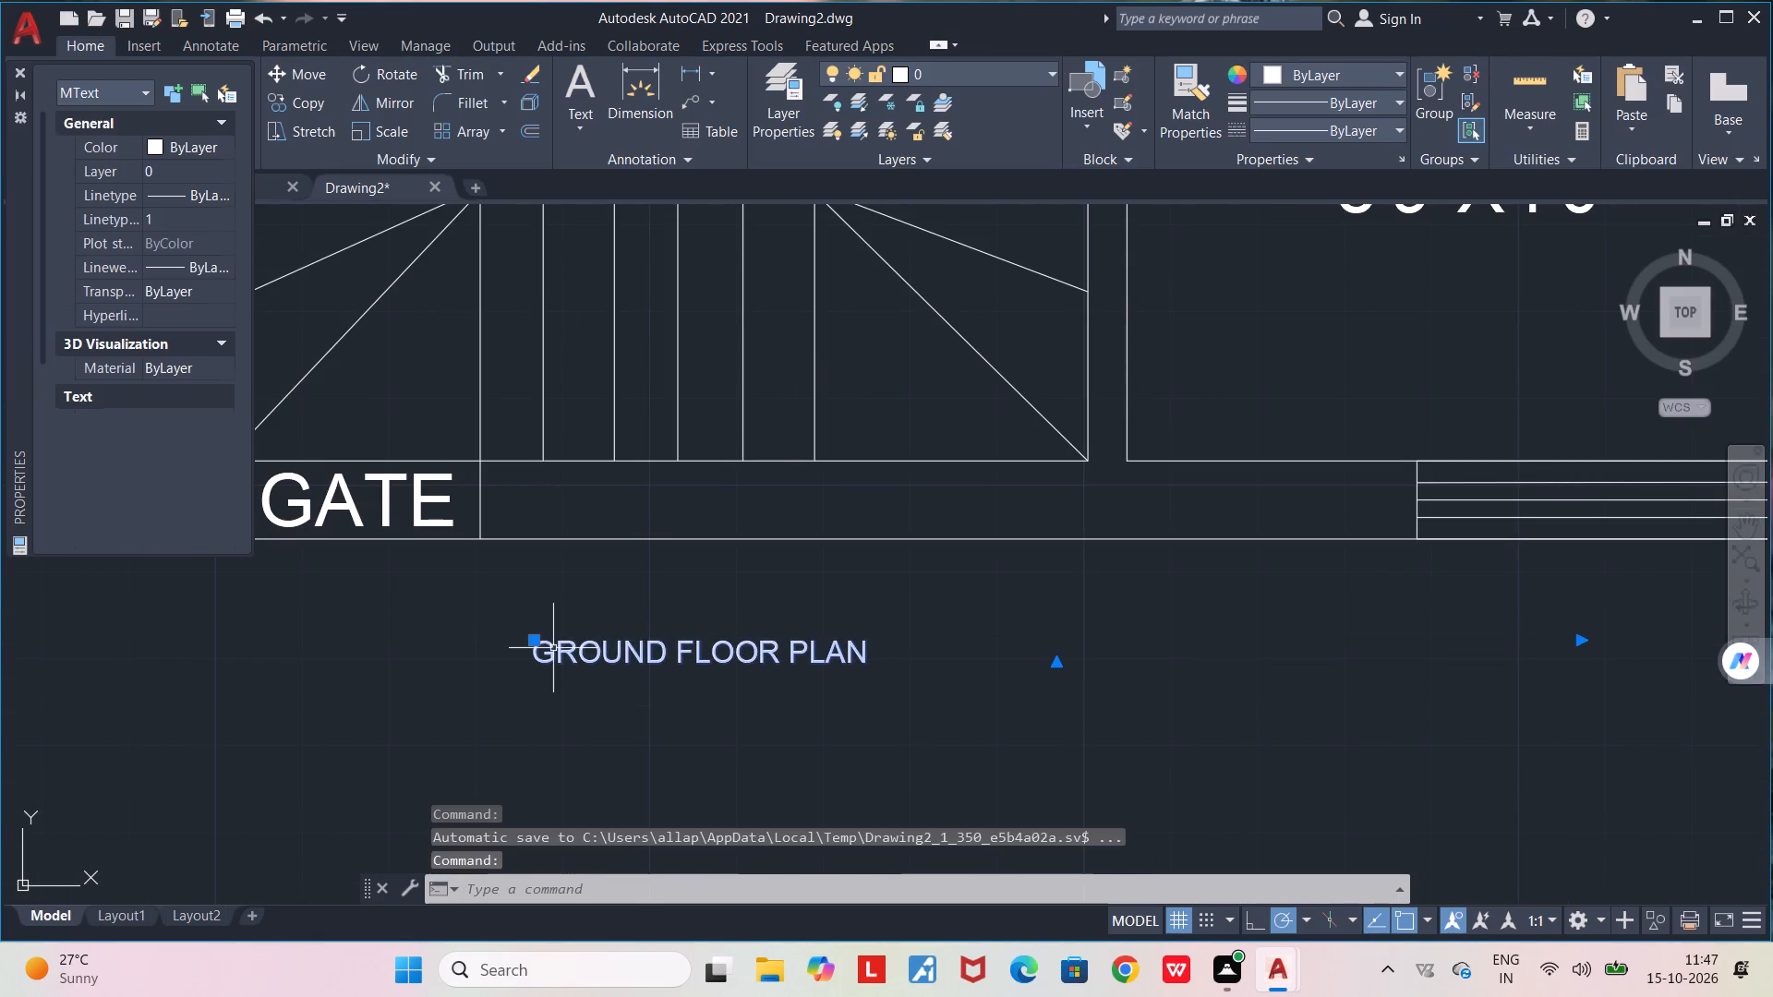
right_click(553, 648)
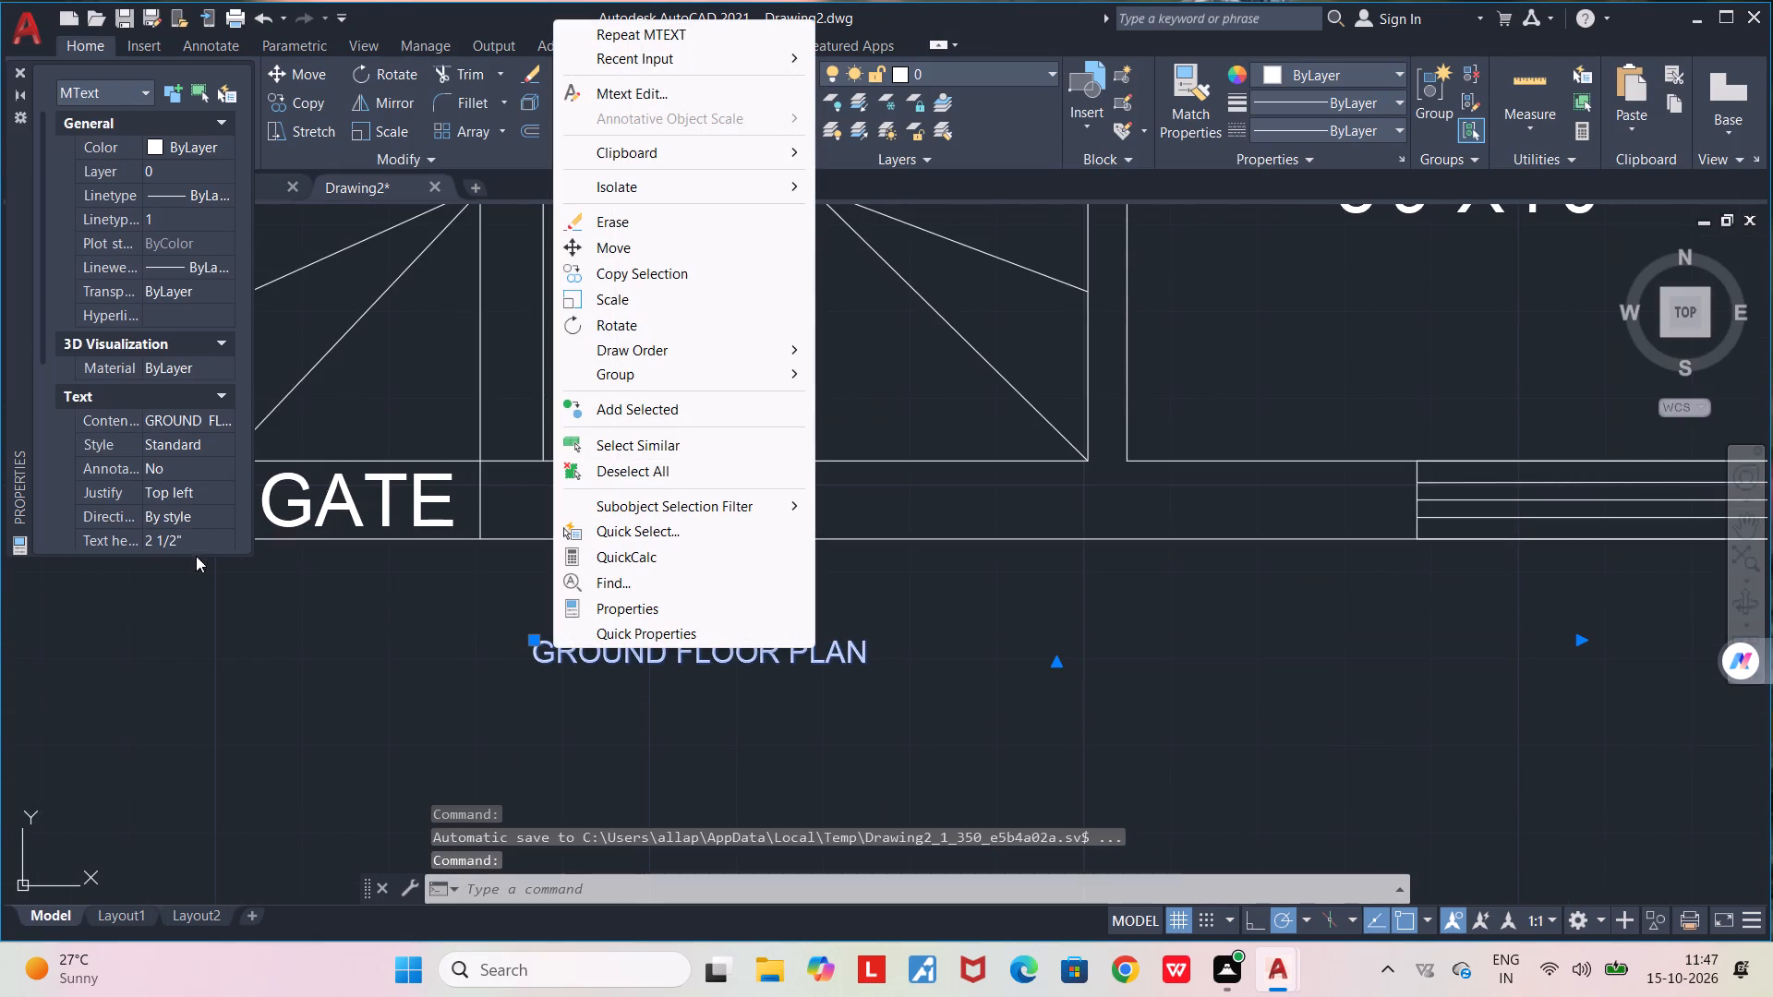
left_click(211, 530)
key("6")
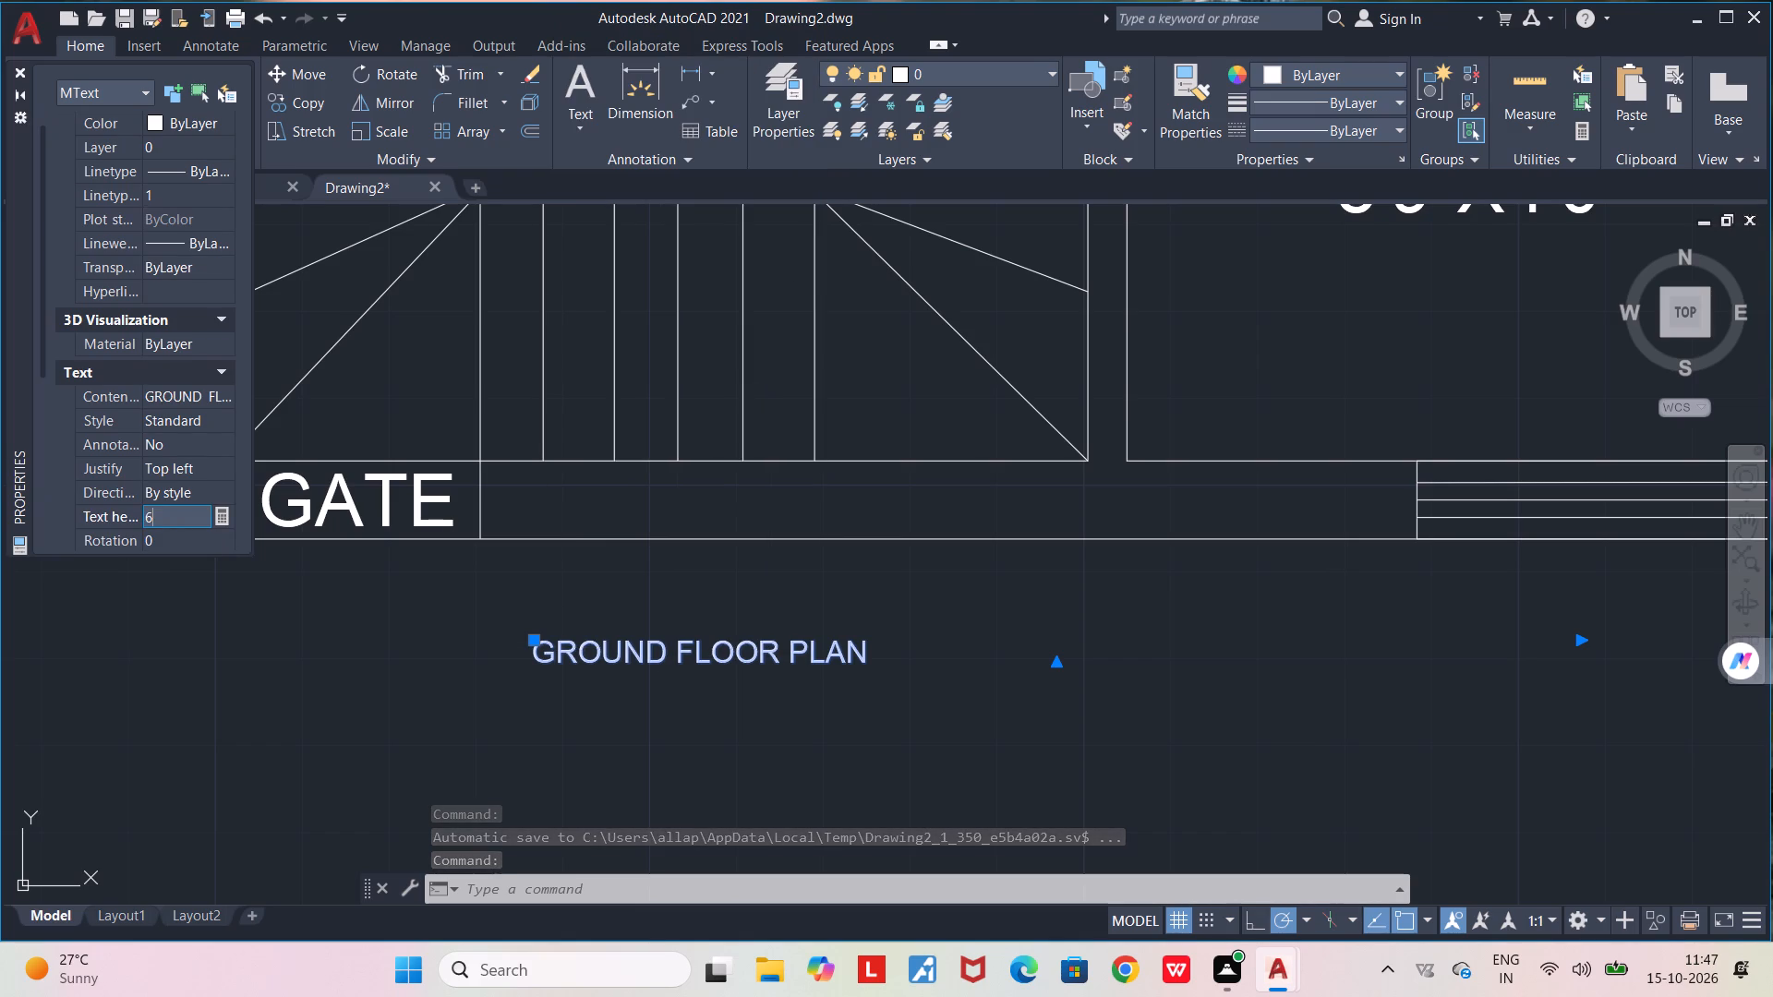
key("BackSpace")
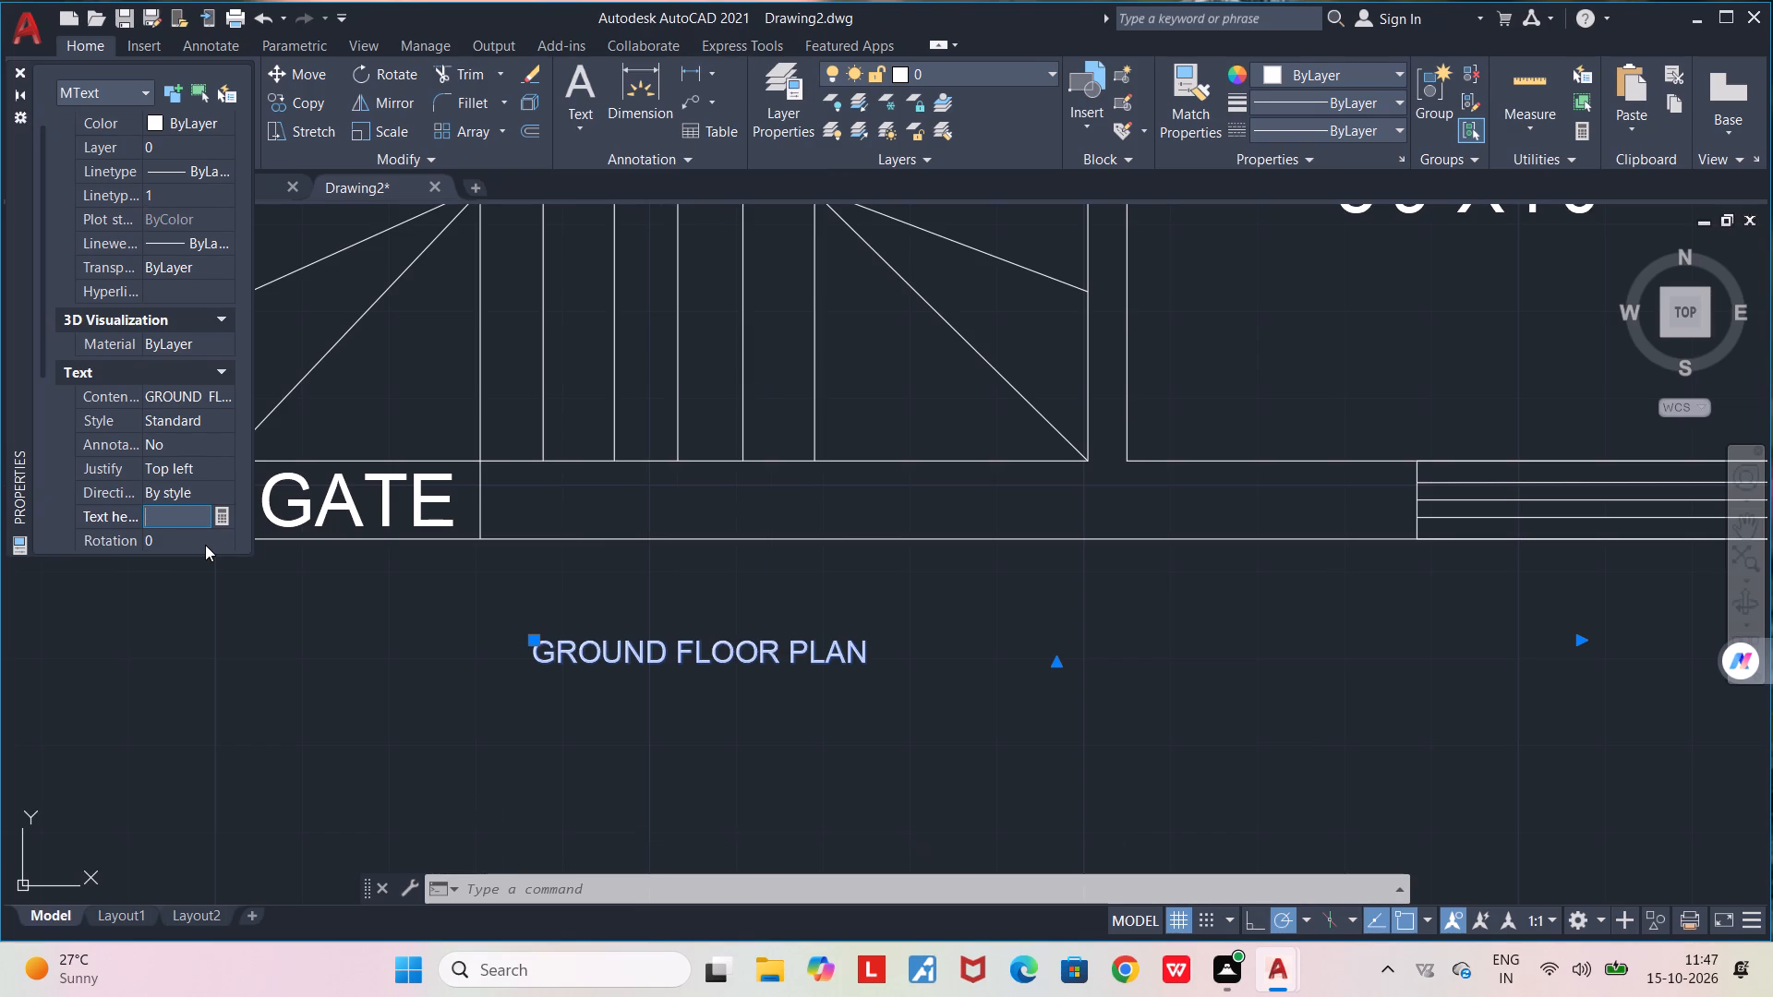
type("10")
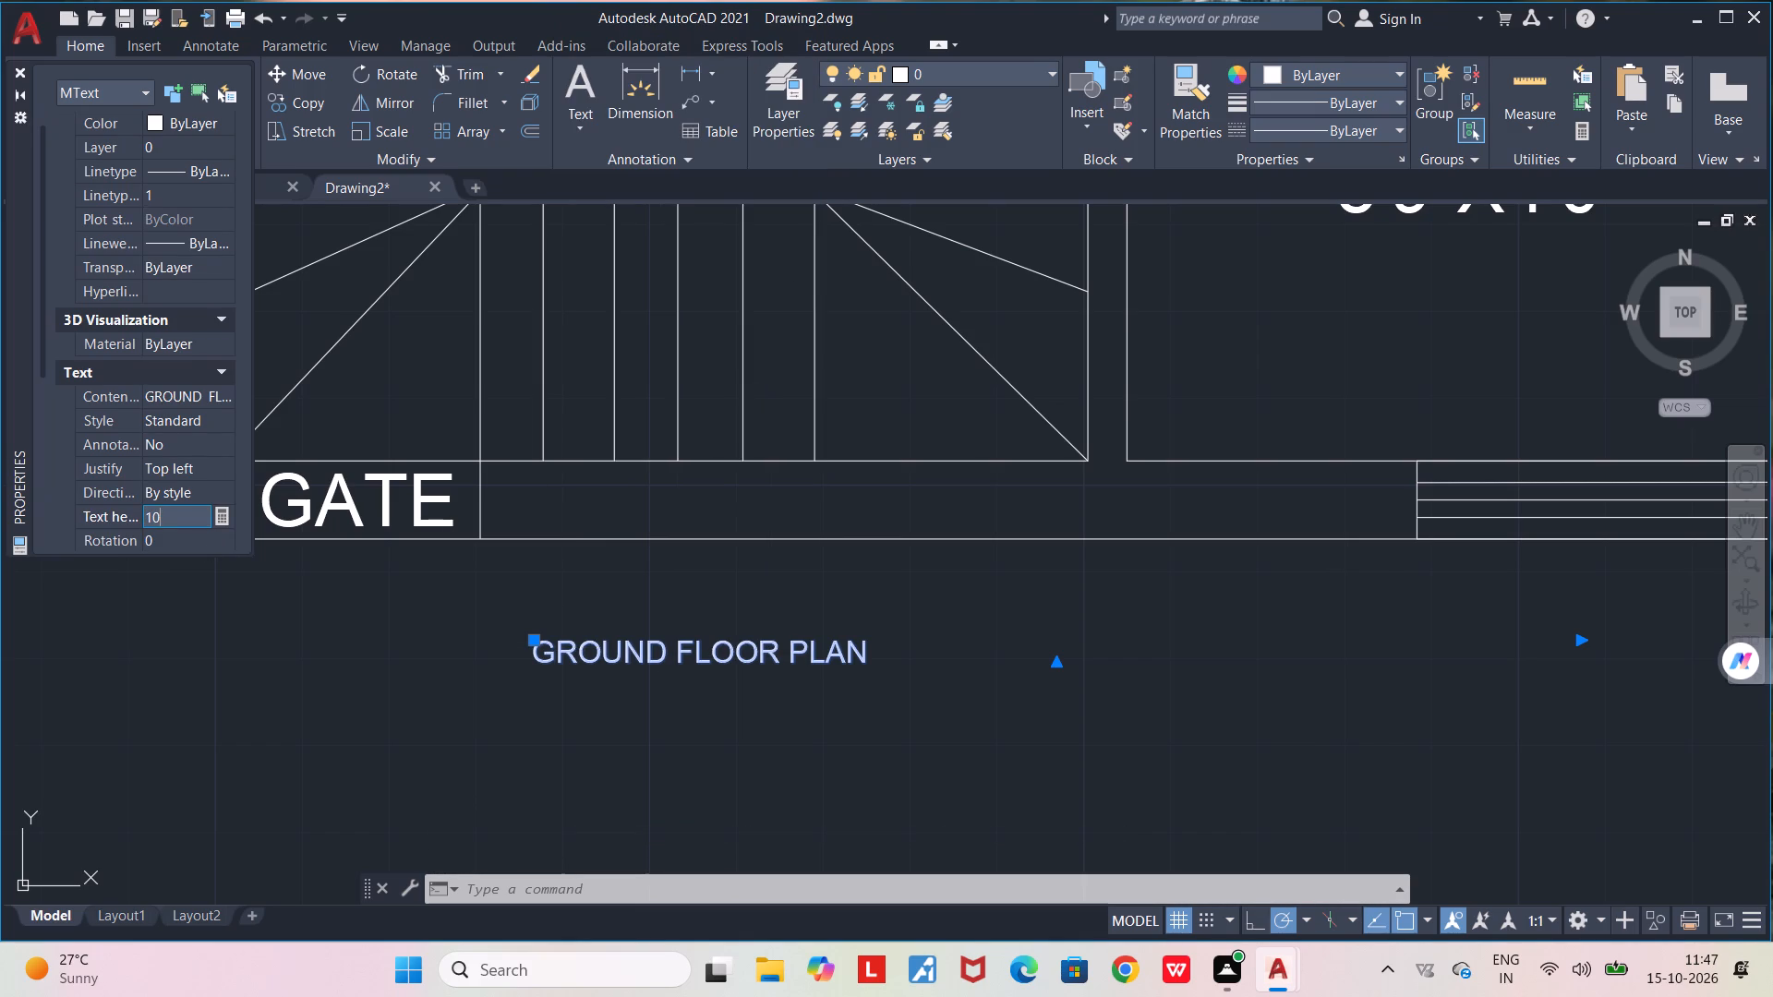
key("shift+quotedbl")
key("Return")
scroll(205, 545, "down", 3)
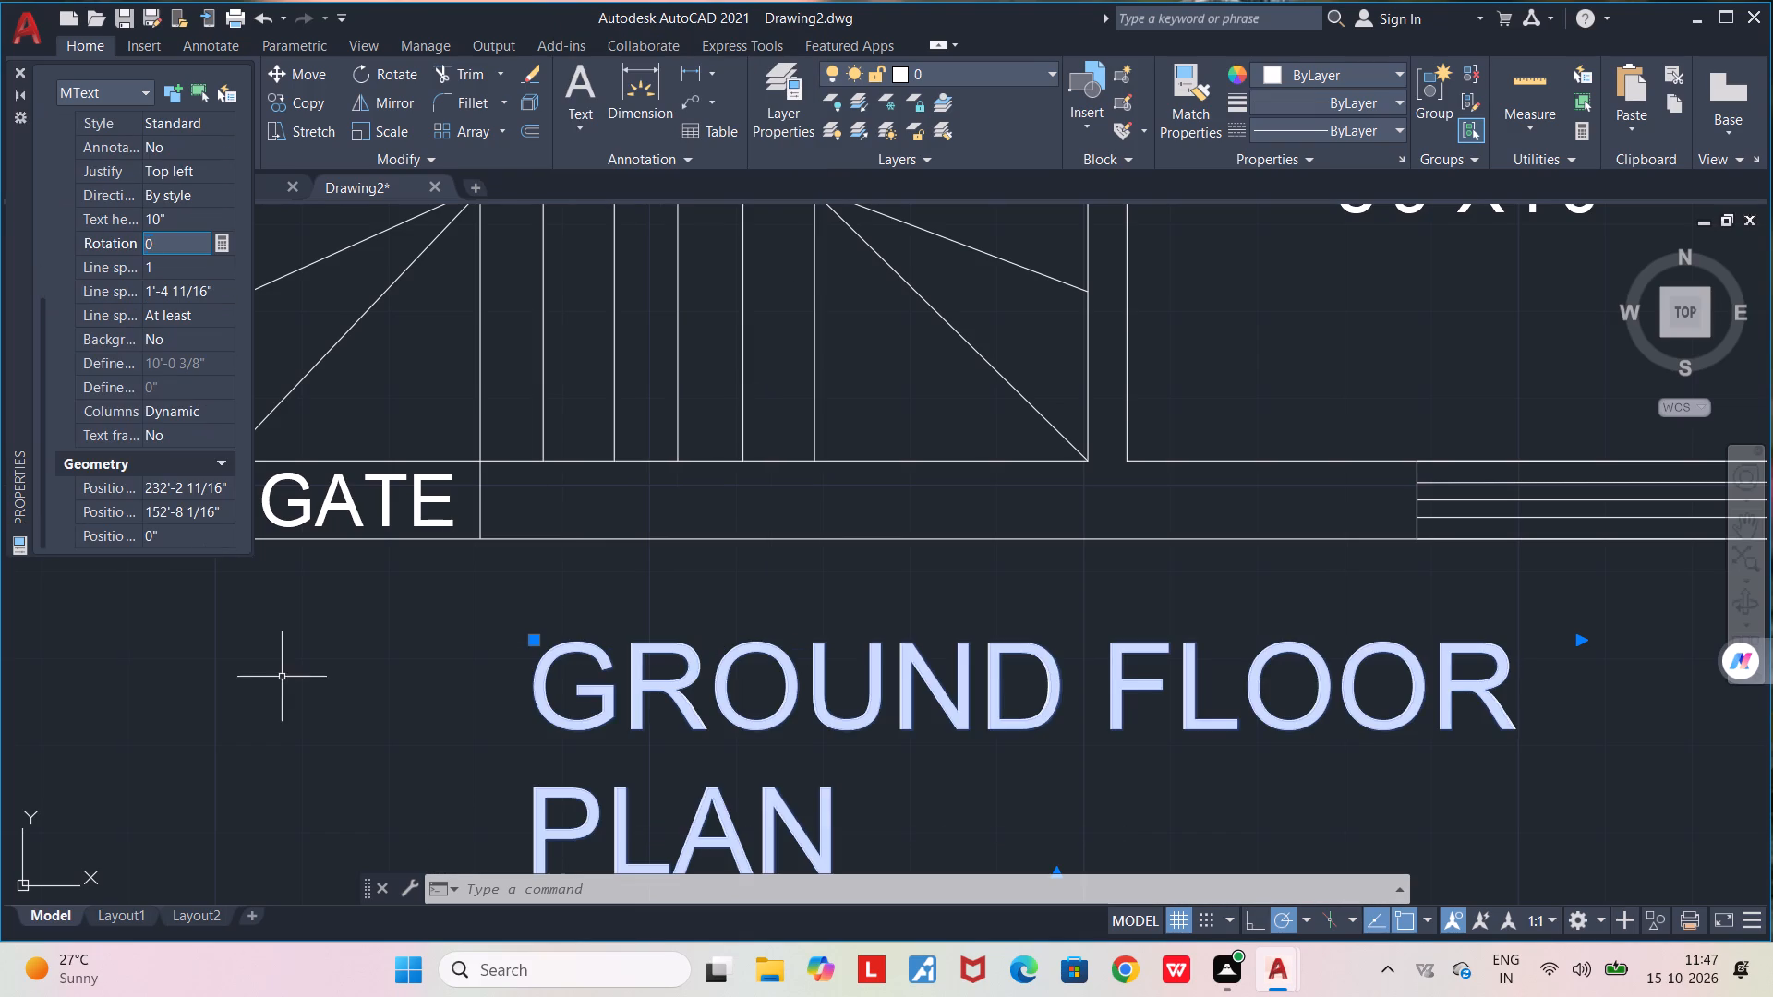
scroll(285, 668, "down", 4)
Widen the GROUND FLOOR PLAN title's text box to about 13'1" so the title fits on one line.
left_click_drag(480, 667, 485, 669)
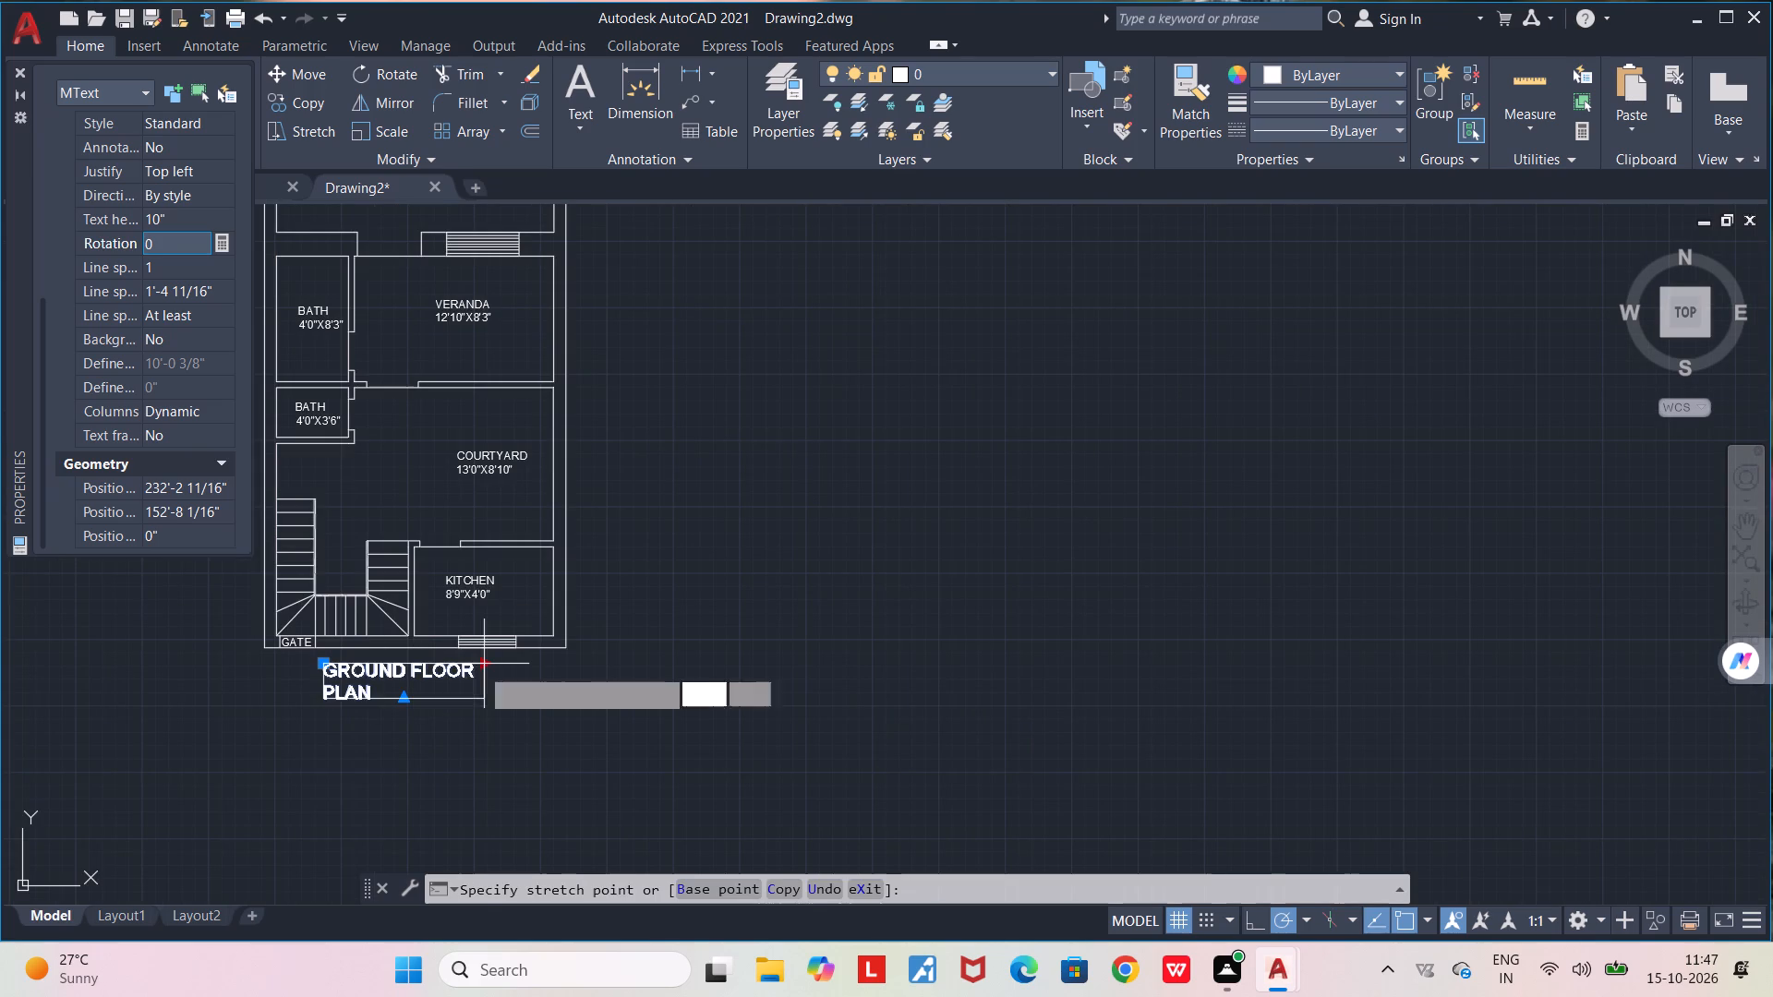
left_click_drag(485, 669, 534, 676)
left_click(532, 676)
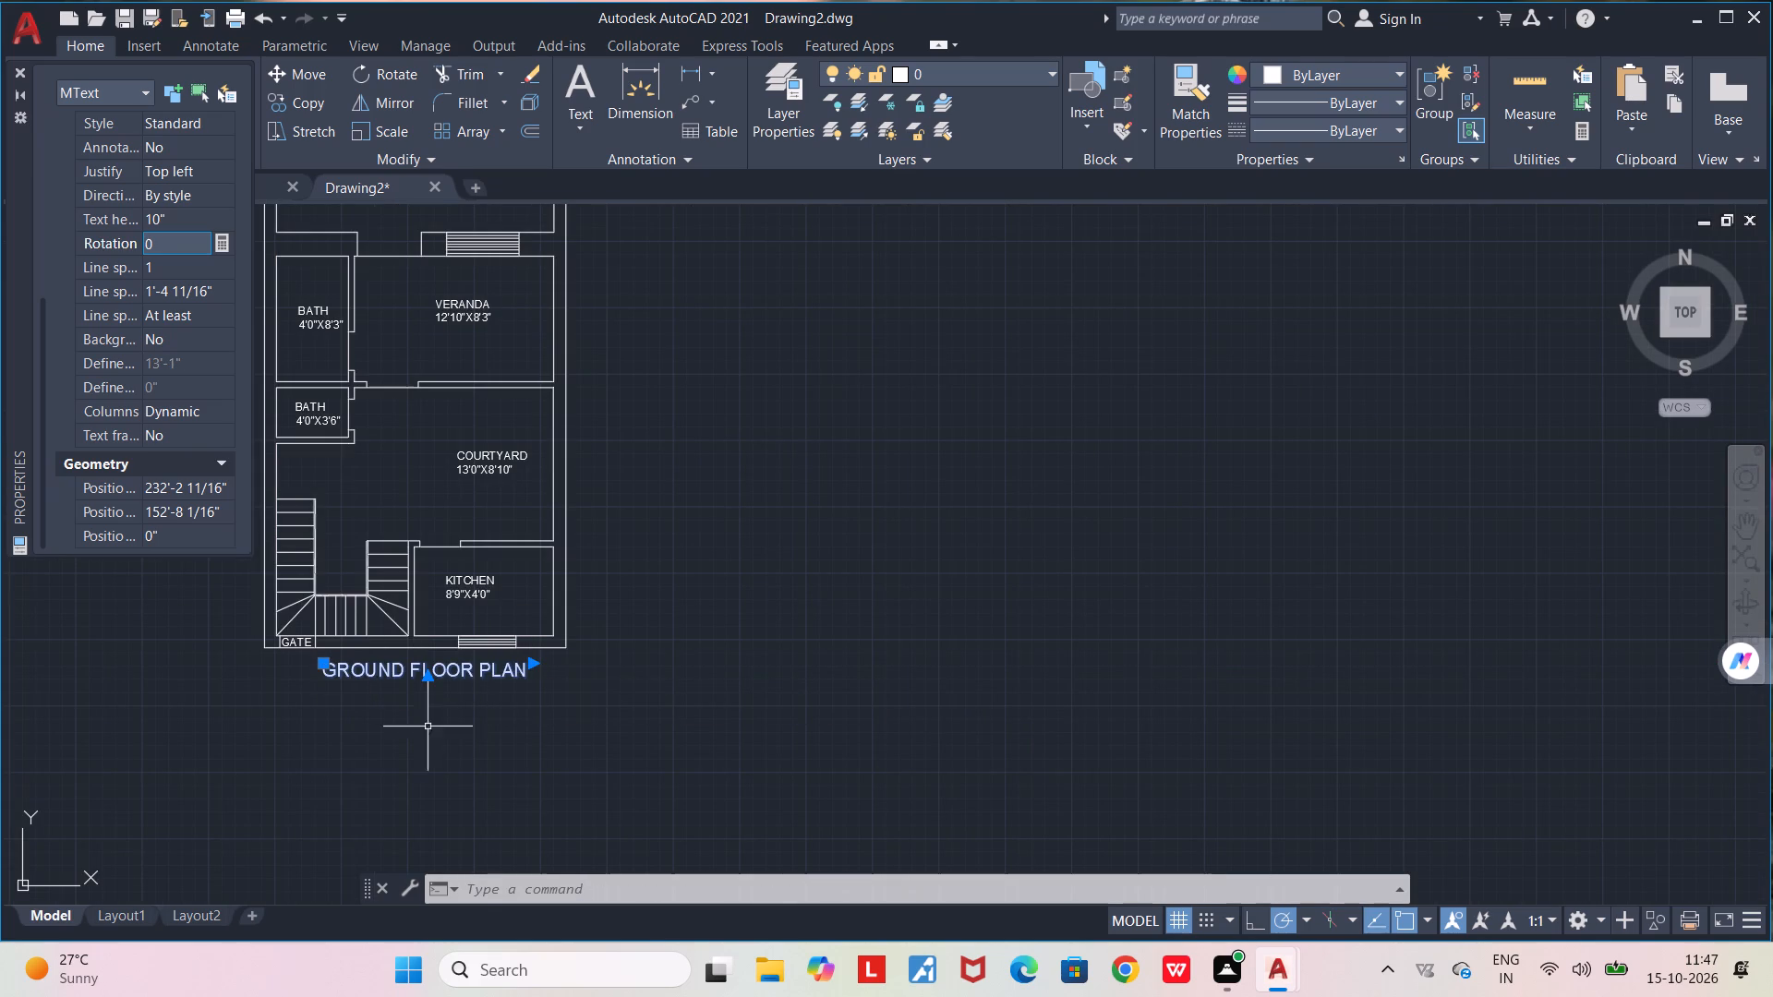
Move the GROUND FLOOR PLAN title left and slightly down, so it starts beneath the GATE label below the bottom wall.
left_click_drag(397, 672, 381, 671)
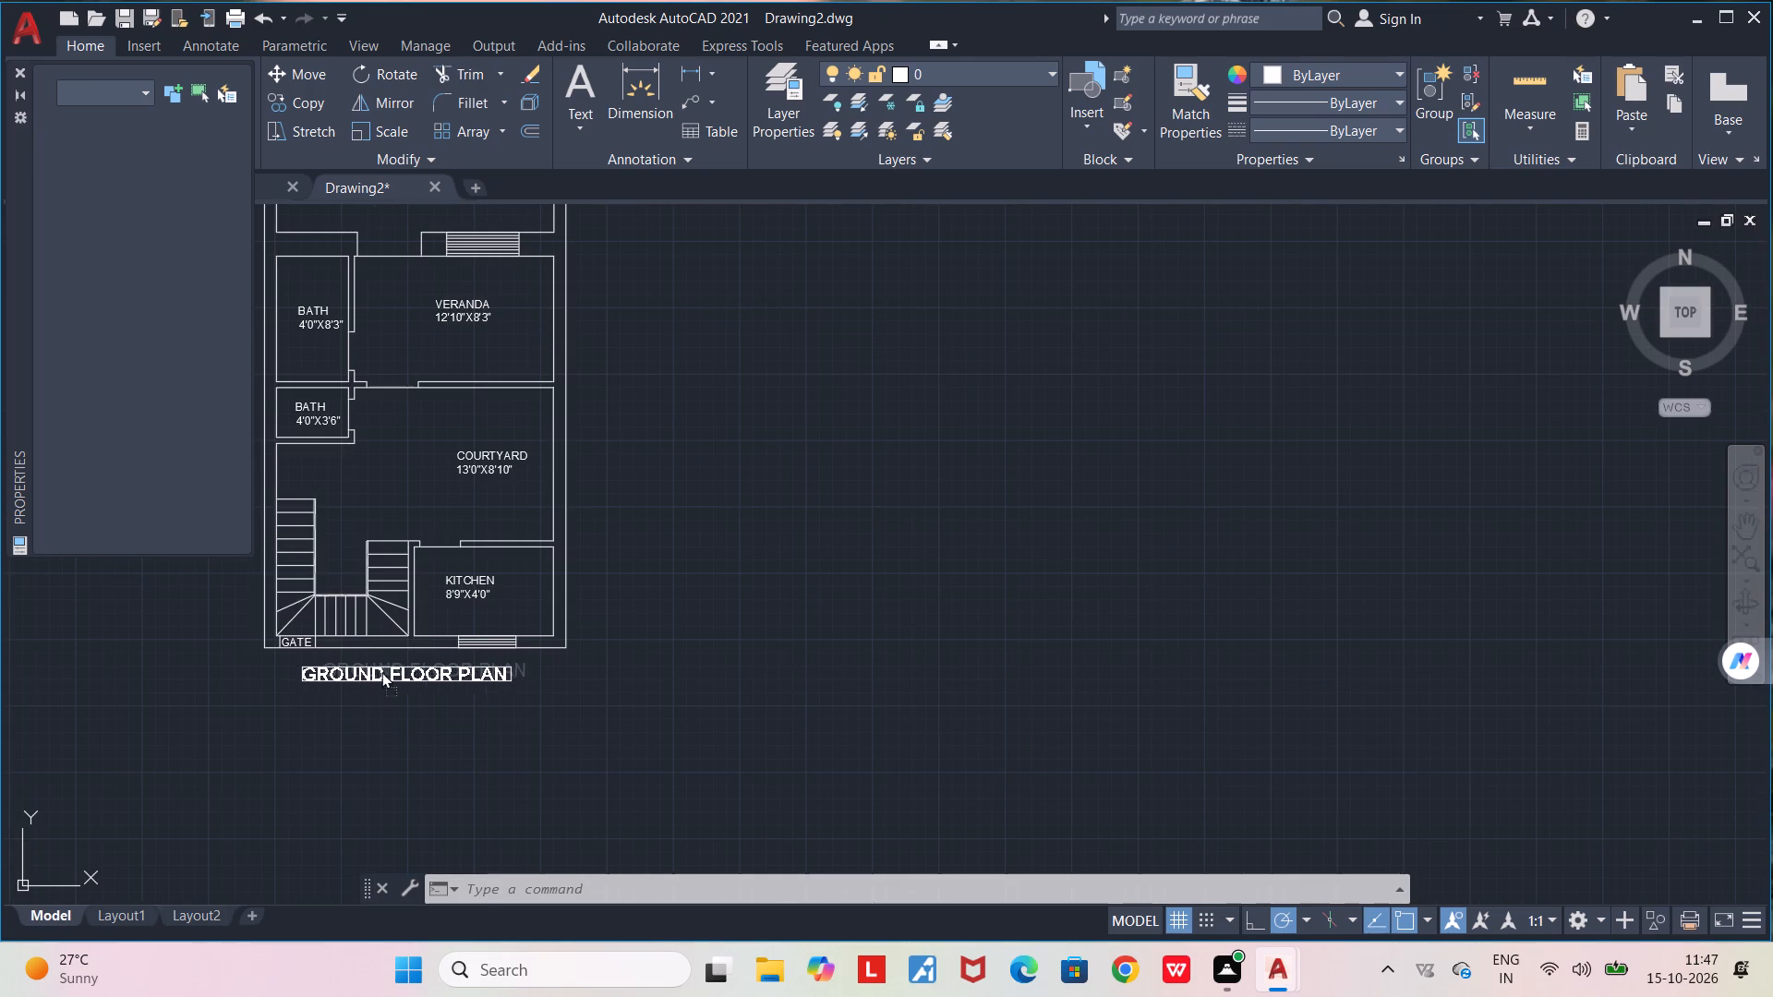
left_click_drag(381, 671, 377, 687)
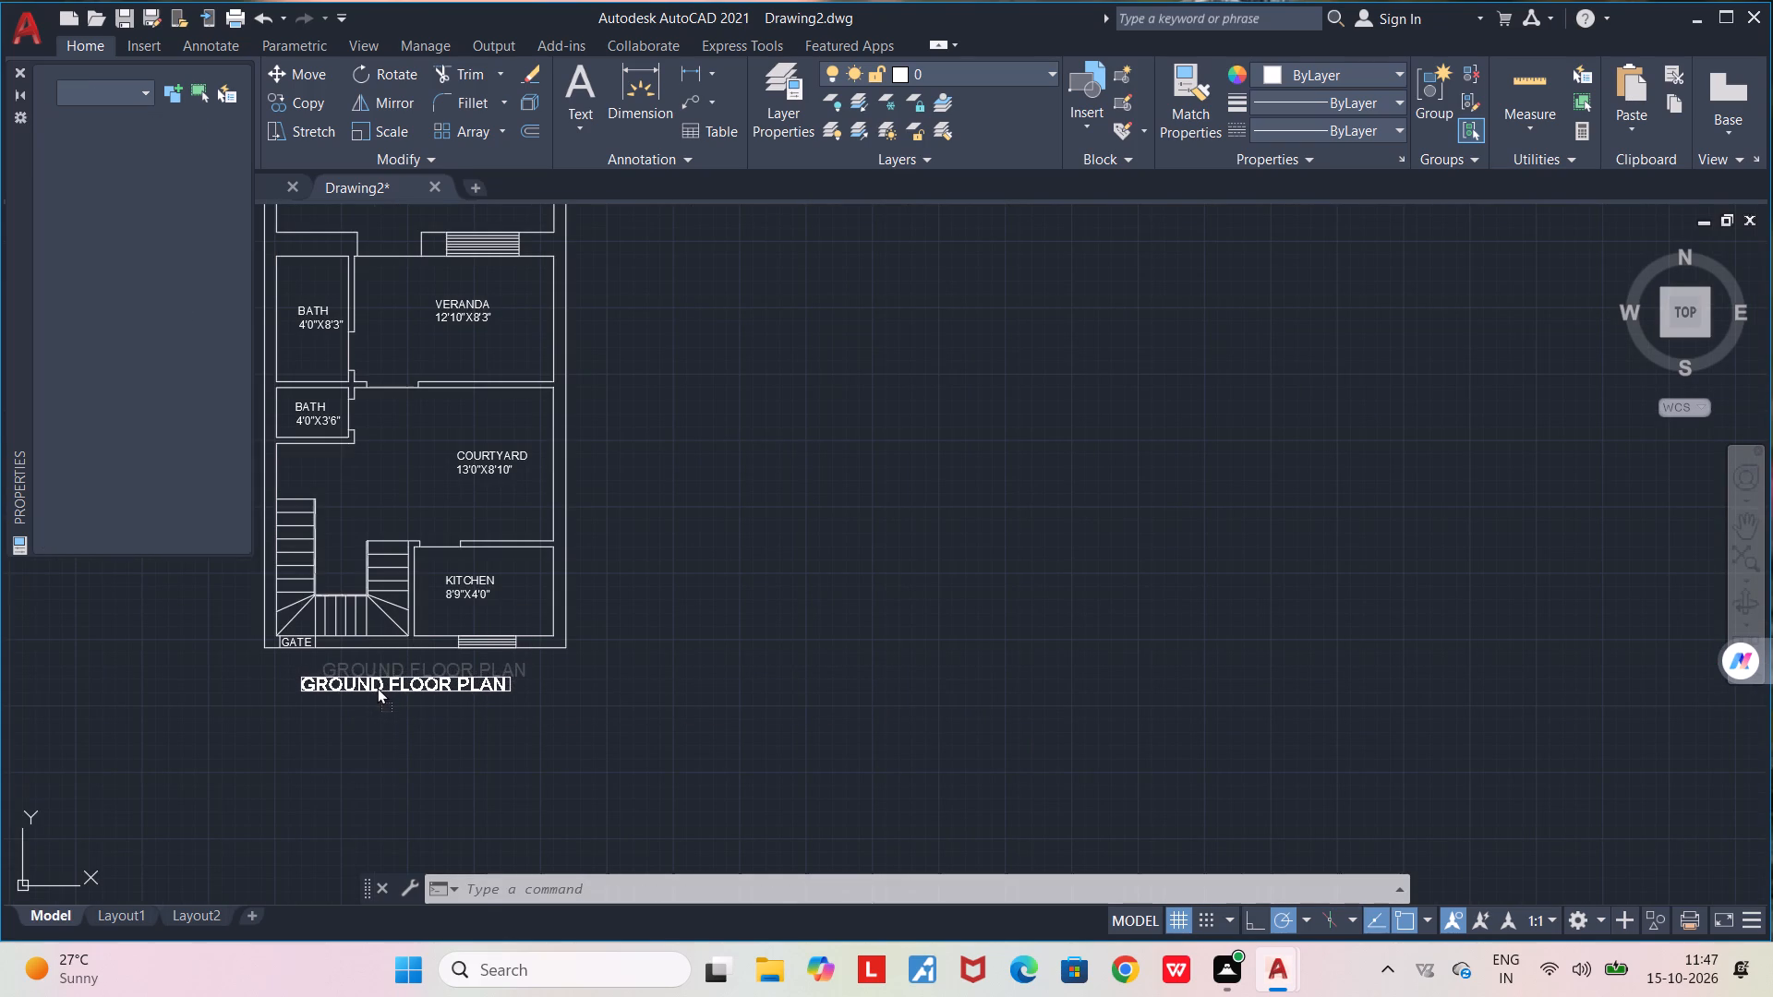
left_click_drag(377, 687, 368, 677)
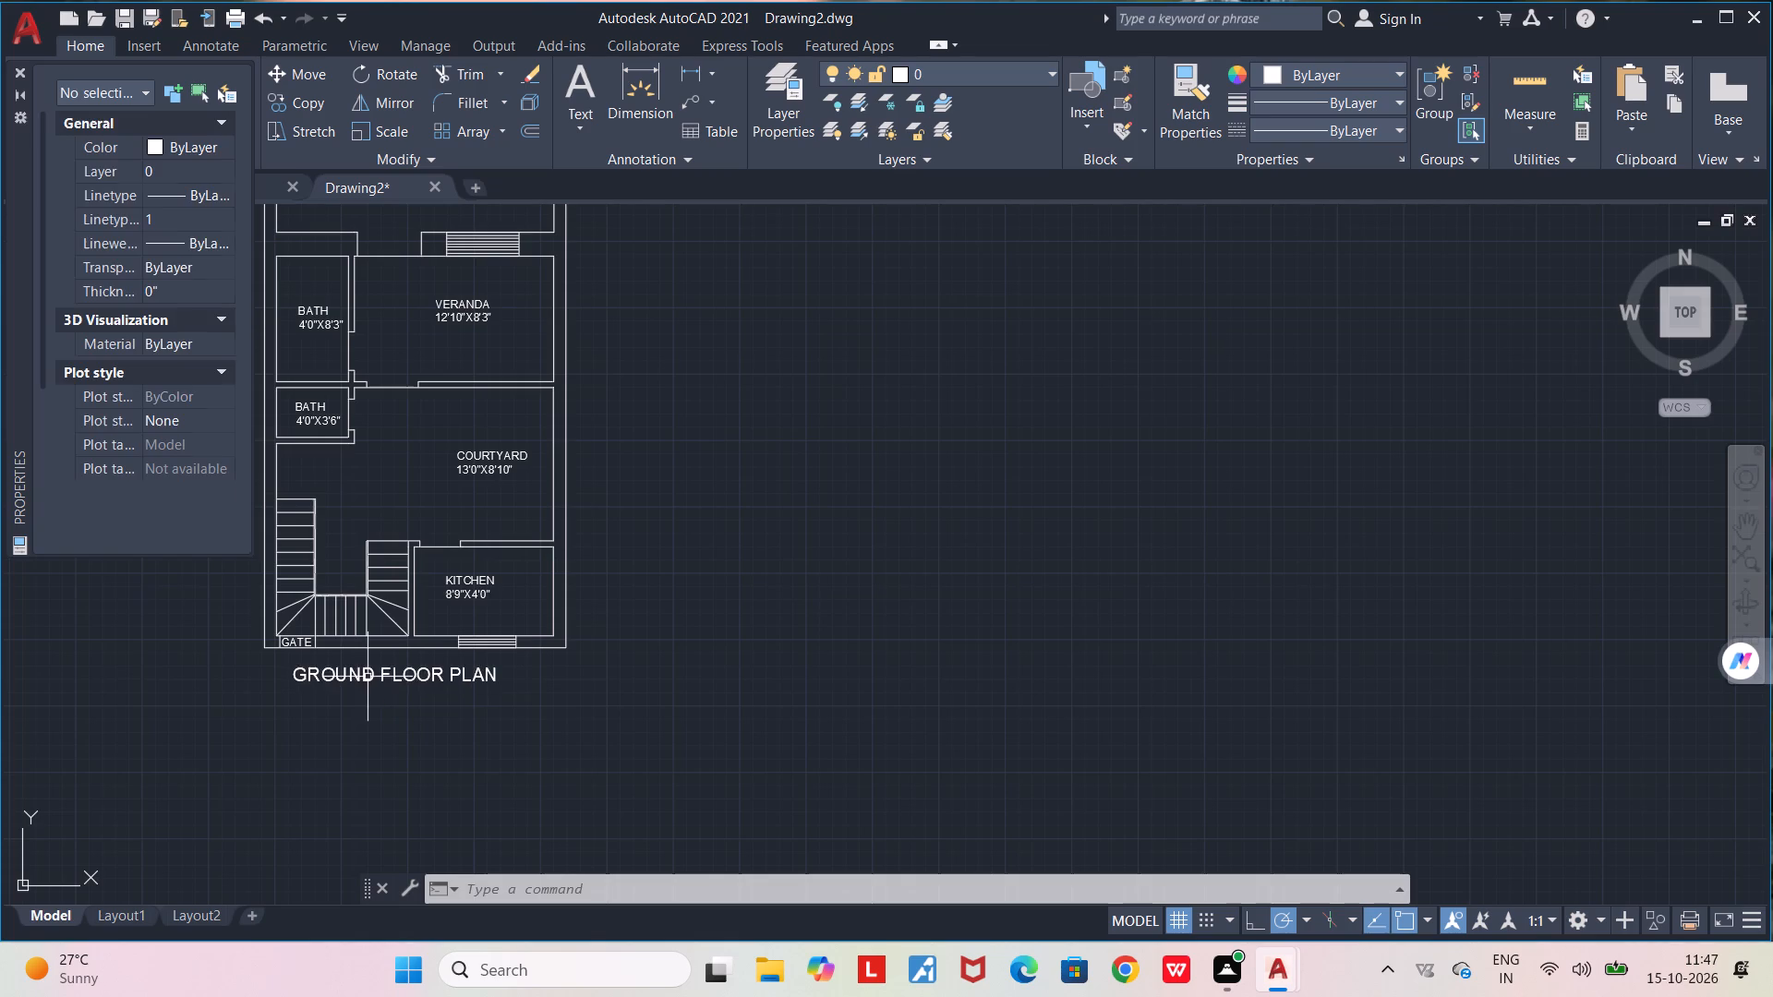
Close the Properties palette and clear the pending selection window.
left_click(385, 725)
key("space")
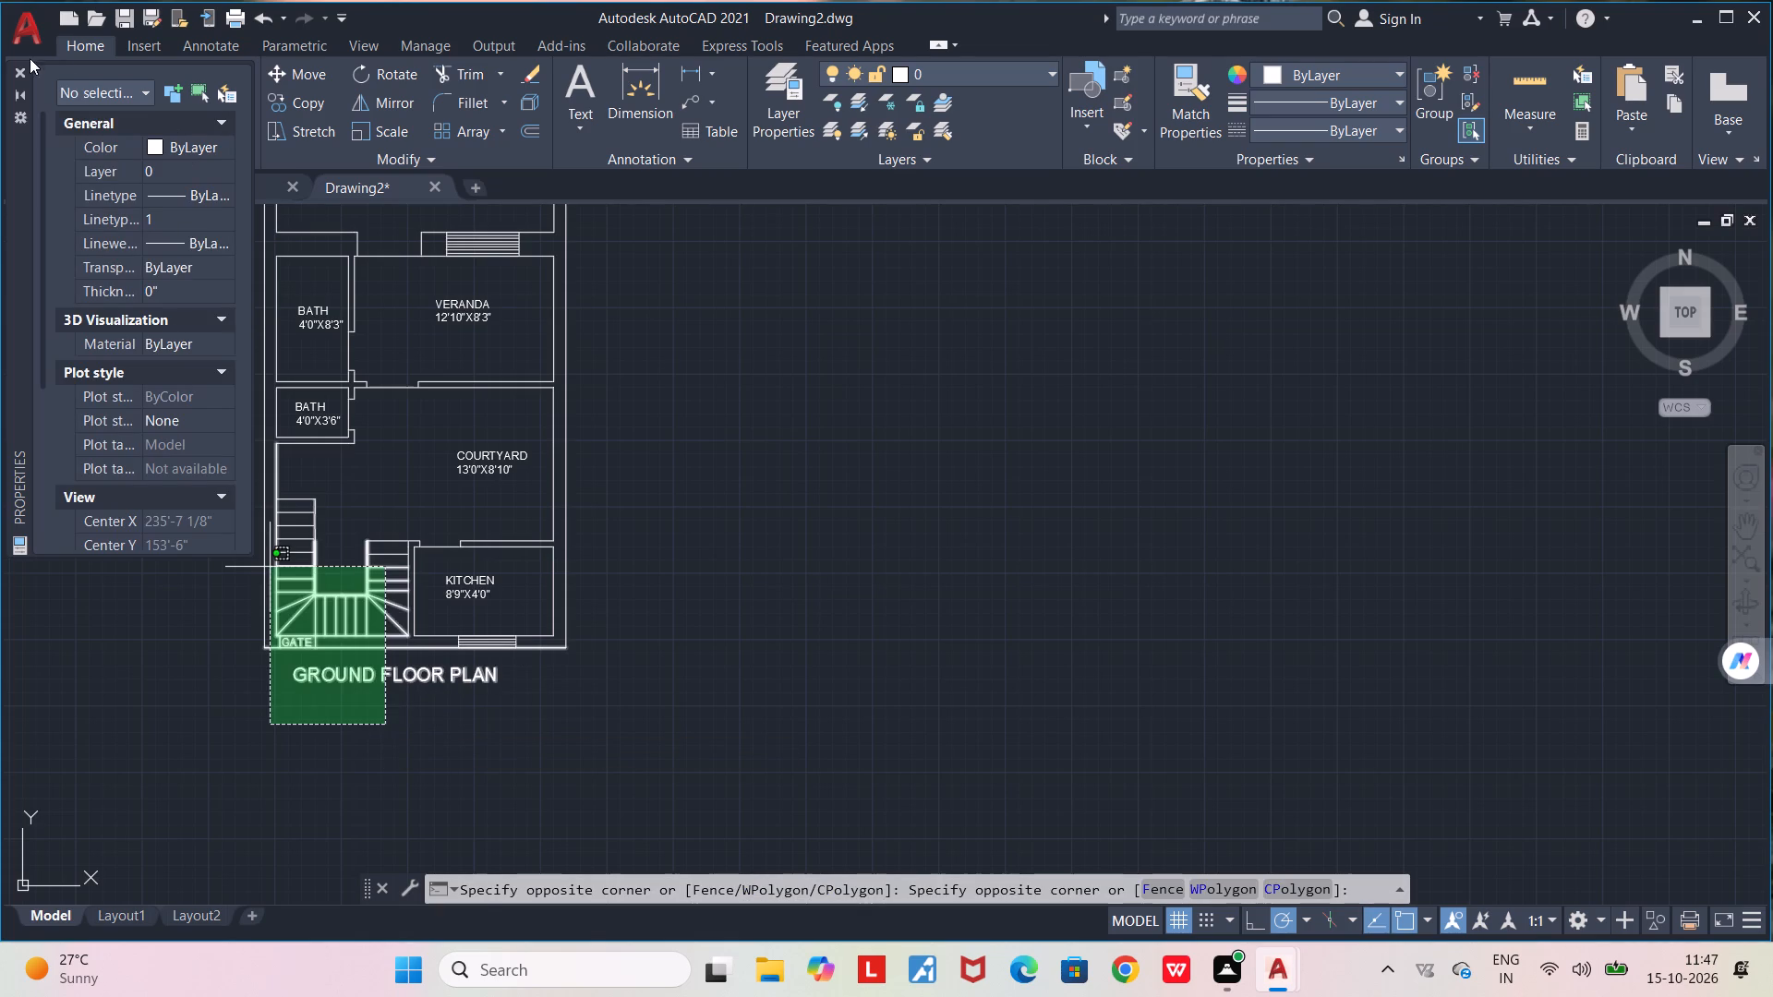
left_click(20, 74)
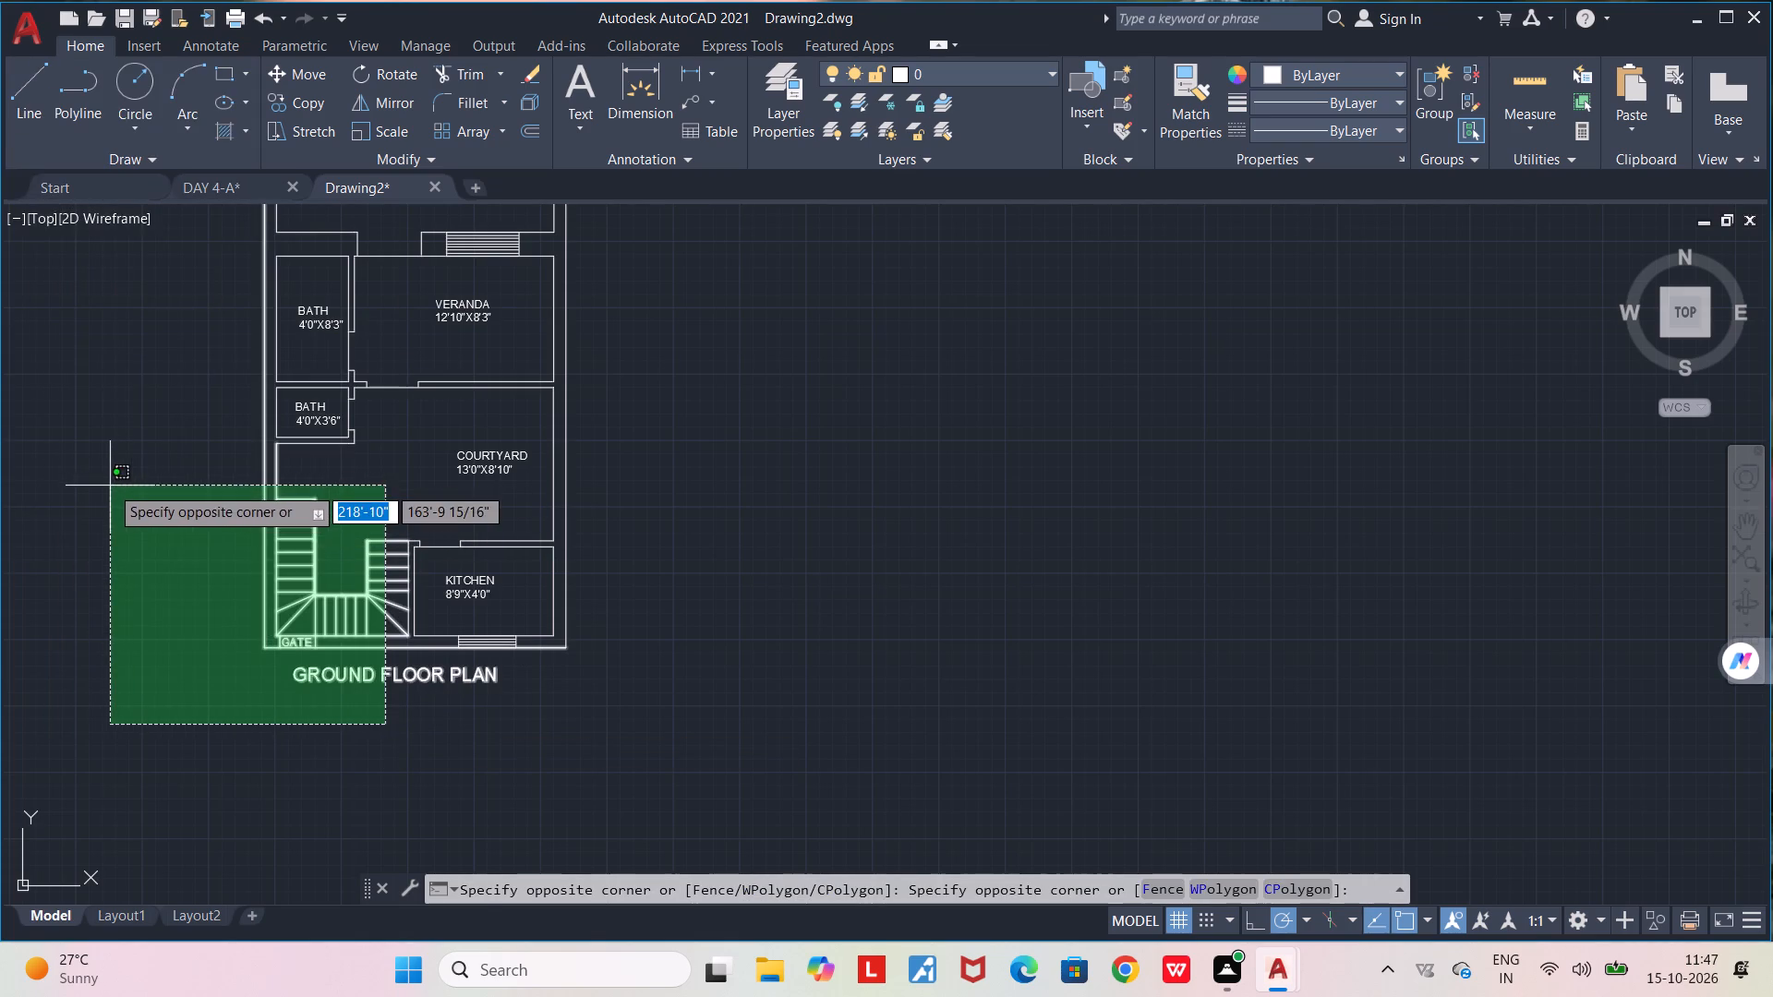
key("space")
middle_click_drag(111, 486, 325, 653)
scroll(325, 653, "down", 3)
key("Escape")
Review the whole ground floor plan with its room labels and title.
scroll(541, 635, "up", 2)
middle_click_drag(443, 633, 822, 555)
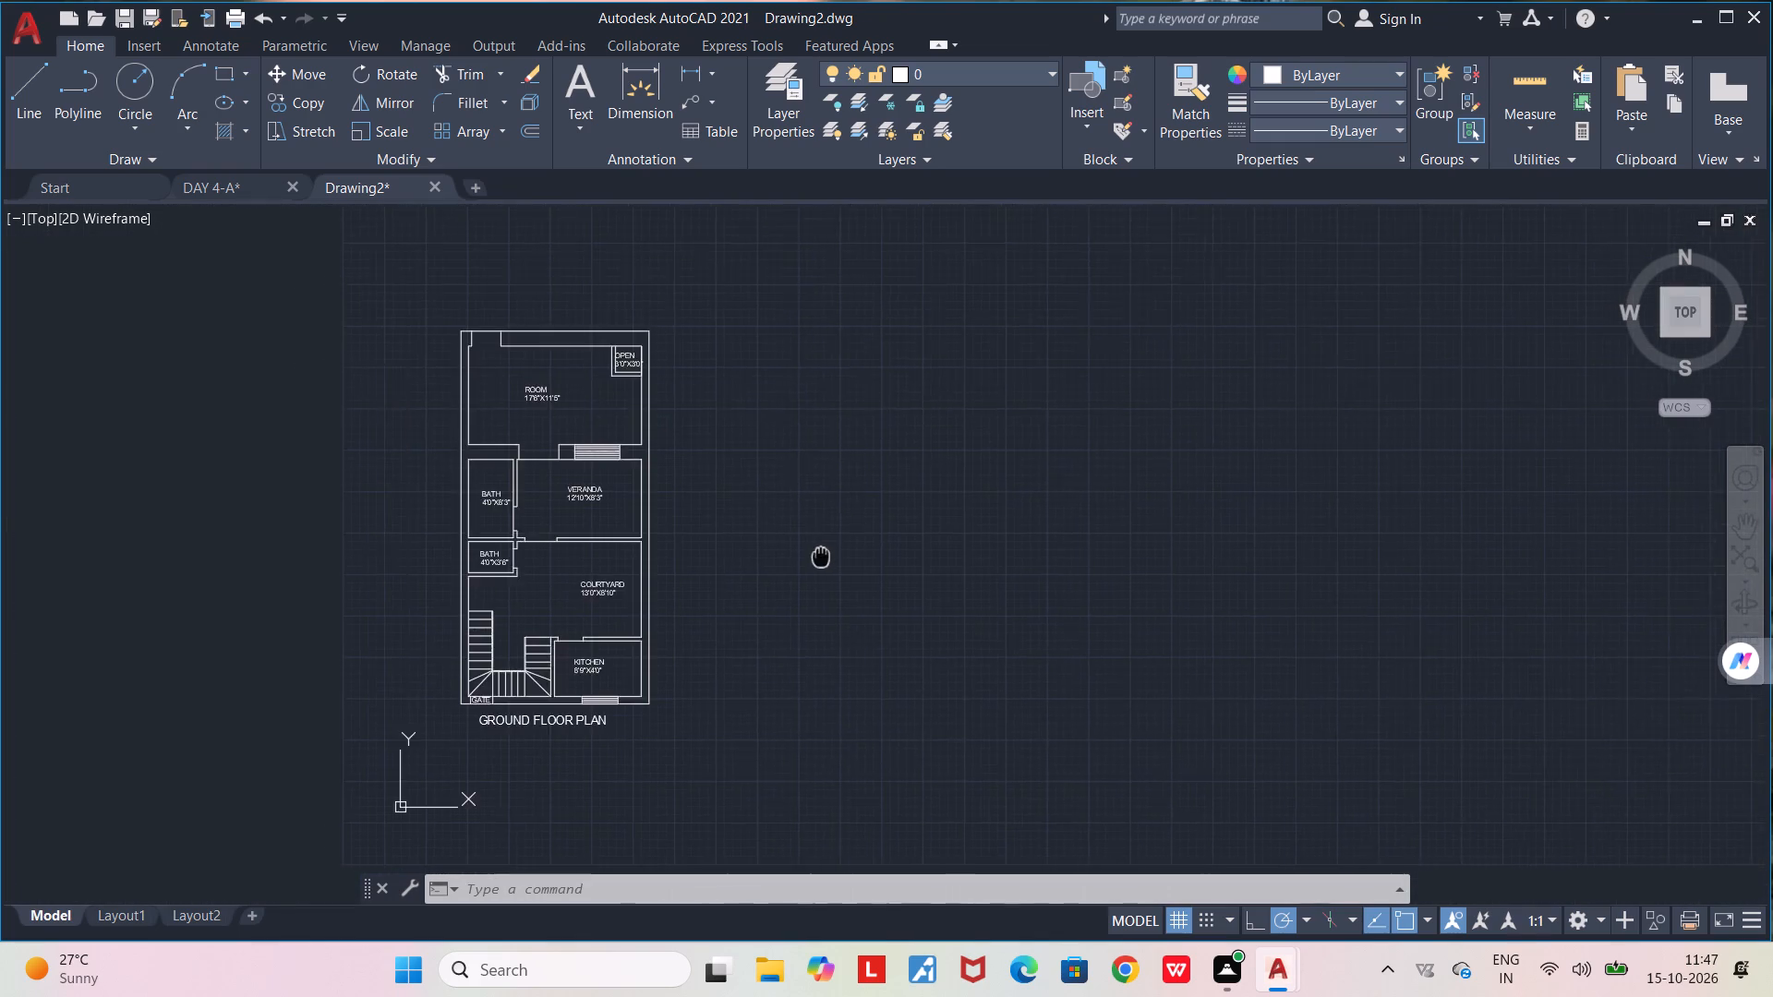
middle_click_drag(822, 555, 885, 674)
middle_click_drag(835, 677, 842, 619)
scroll(842, 619, "up", 1)
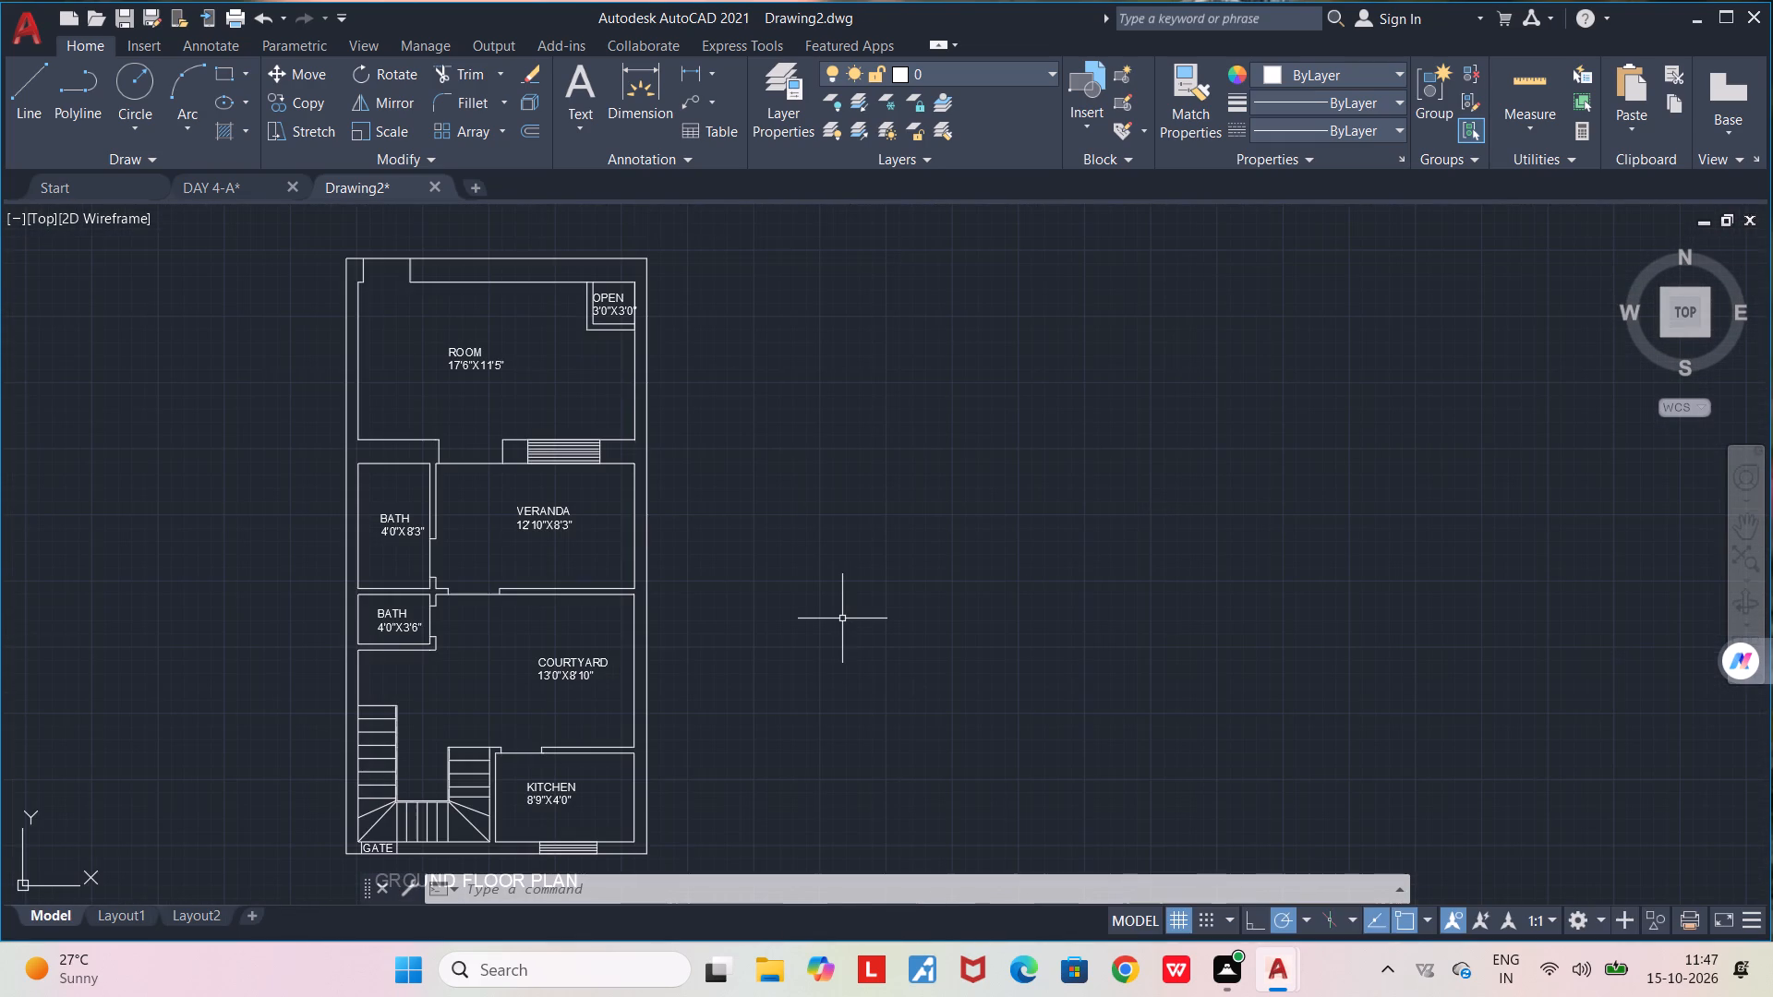
scroll(842, 619, "down", 1)
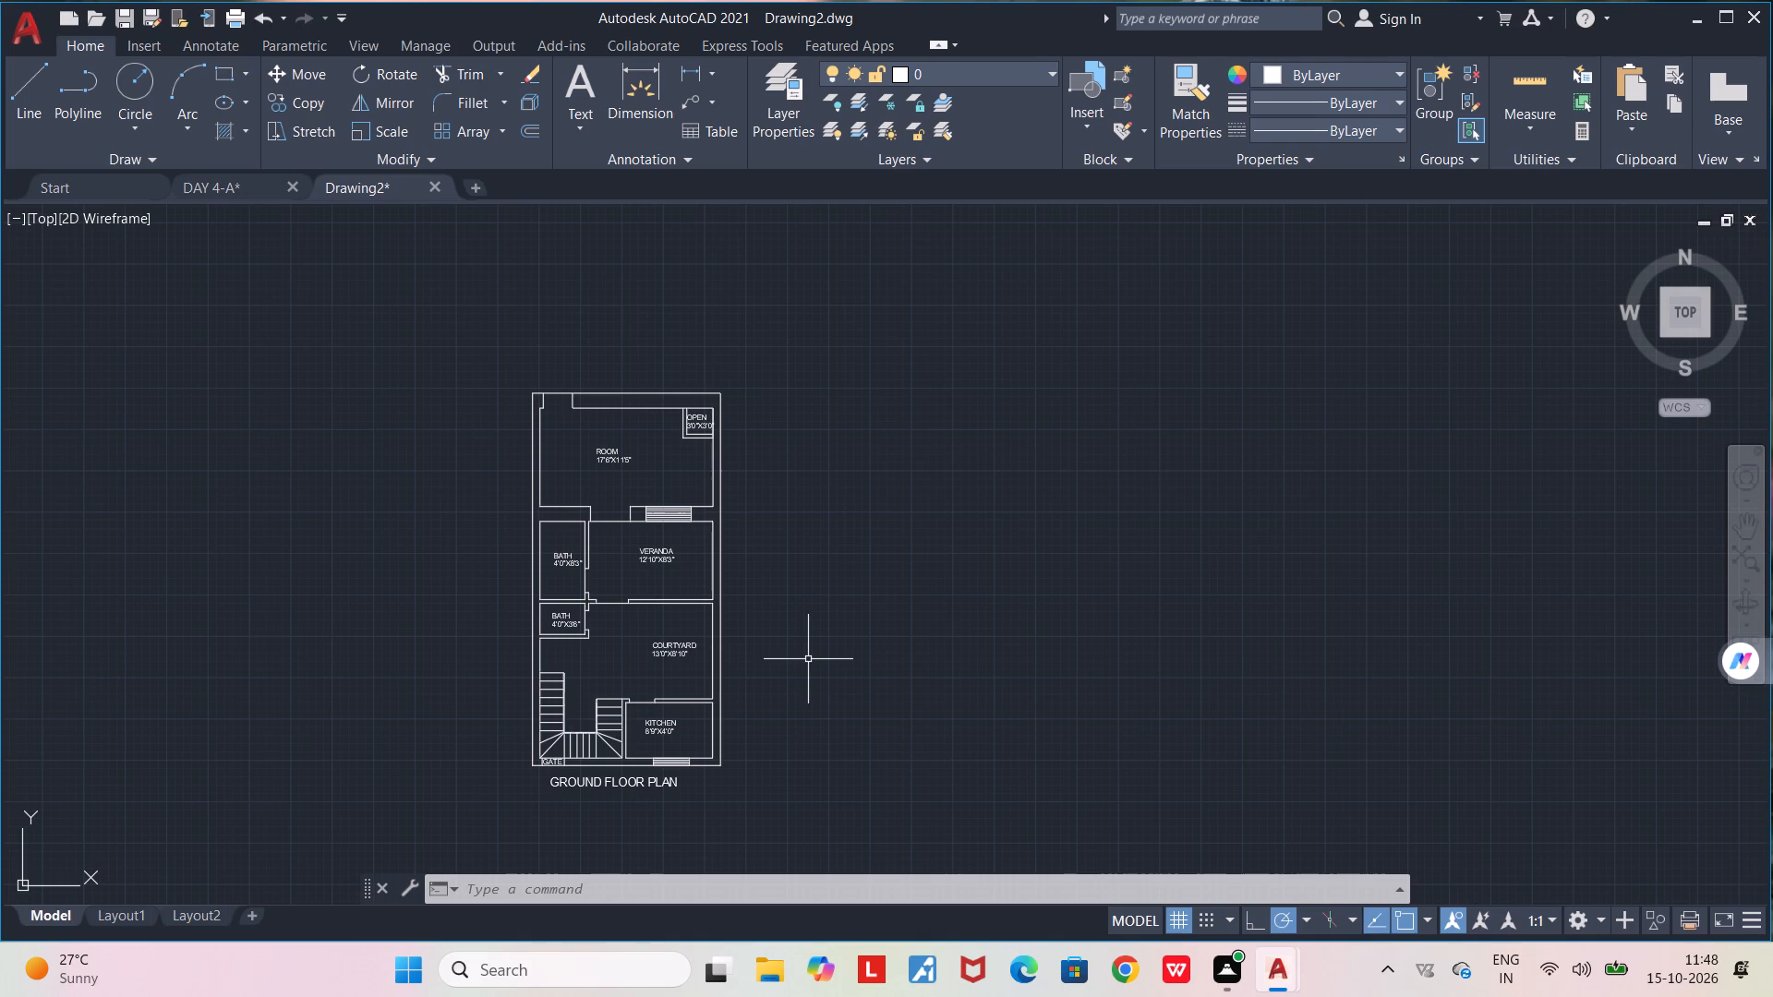
scroll(821, 688, "up", 1)
middle_click_drag(794, 691, 766, 695)
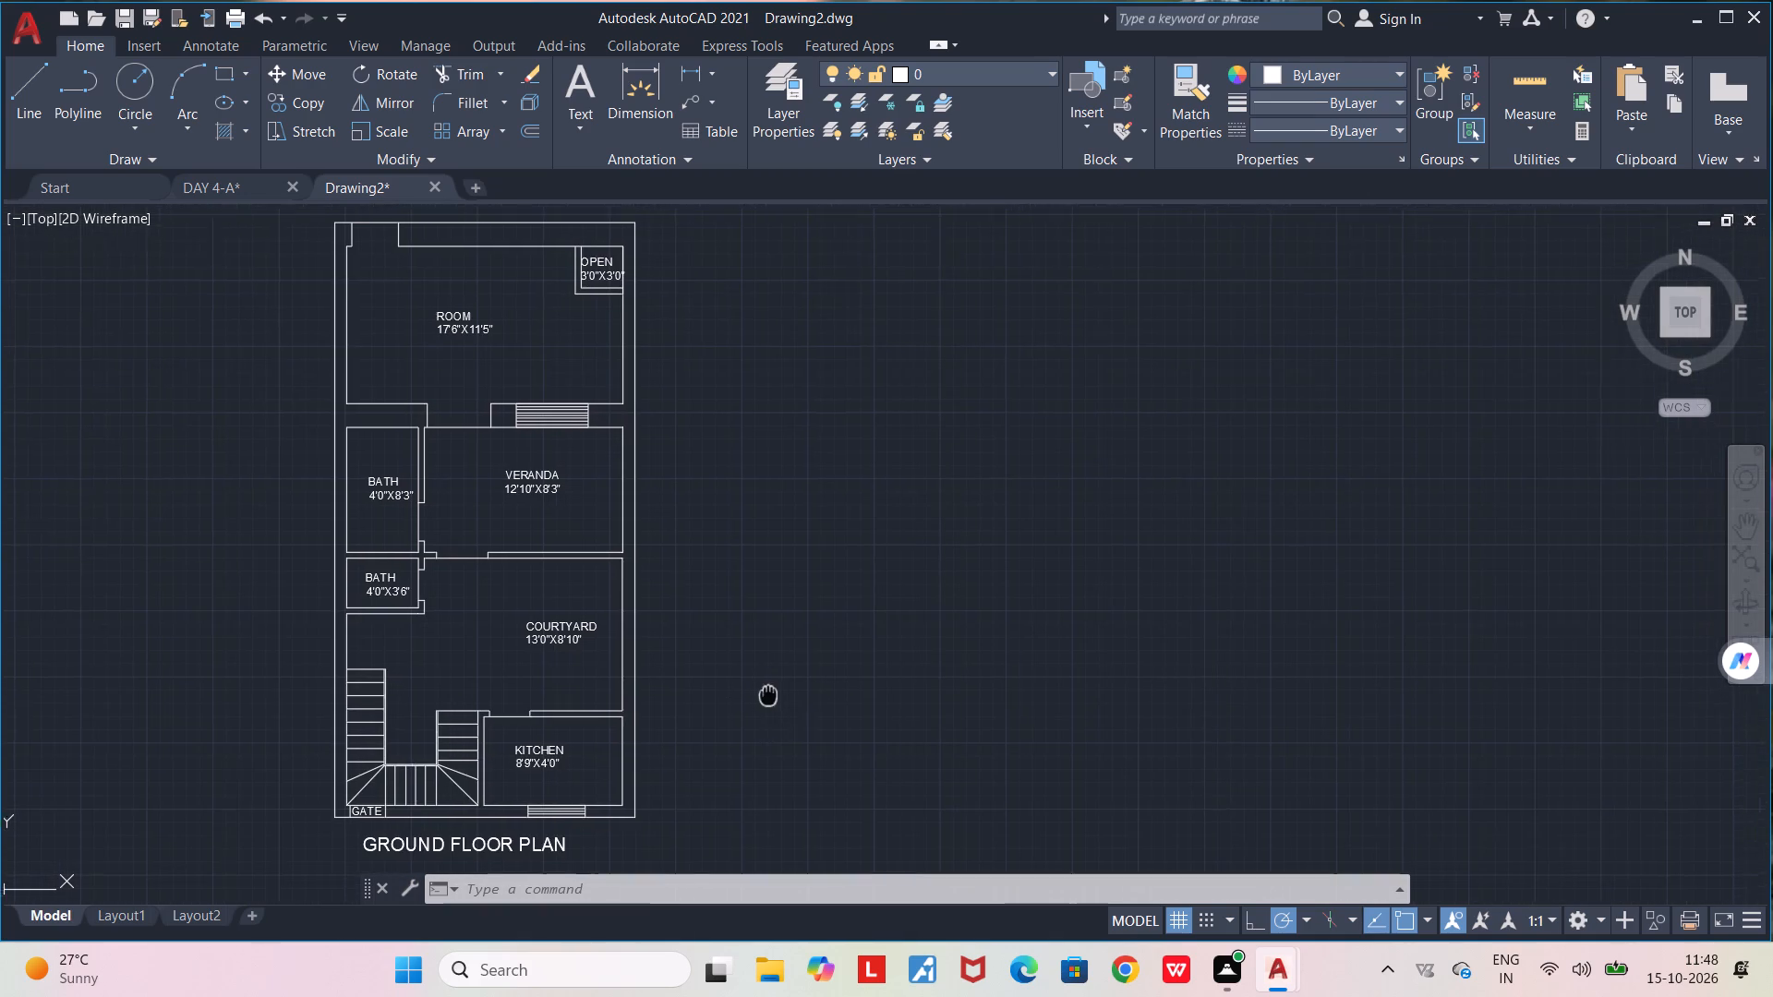
middle_click_drag(766, 695, 730, 692)
scroll(730, 692, "down", 1)
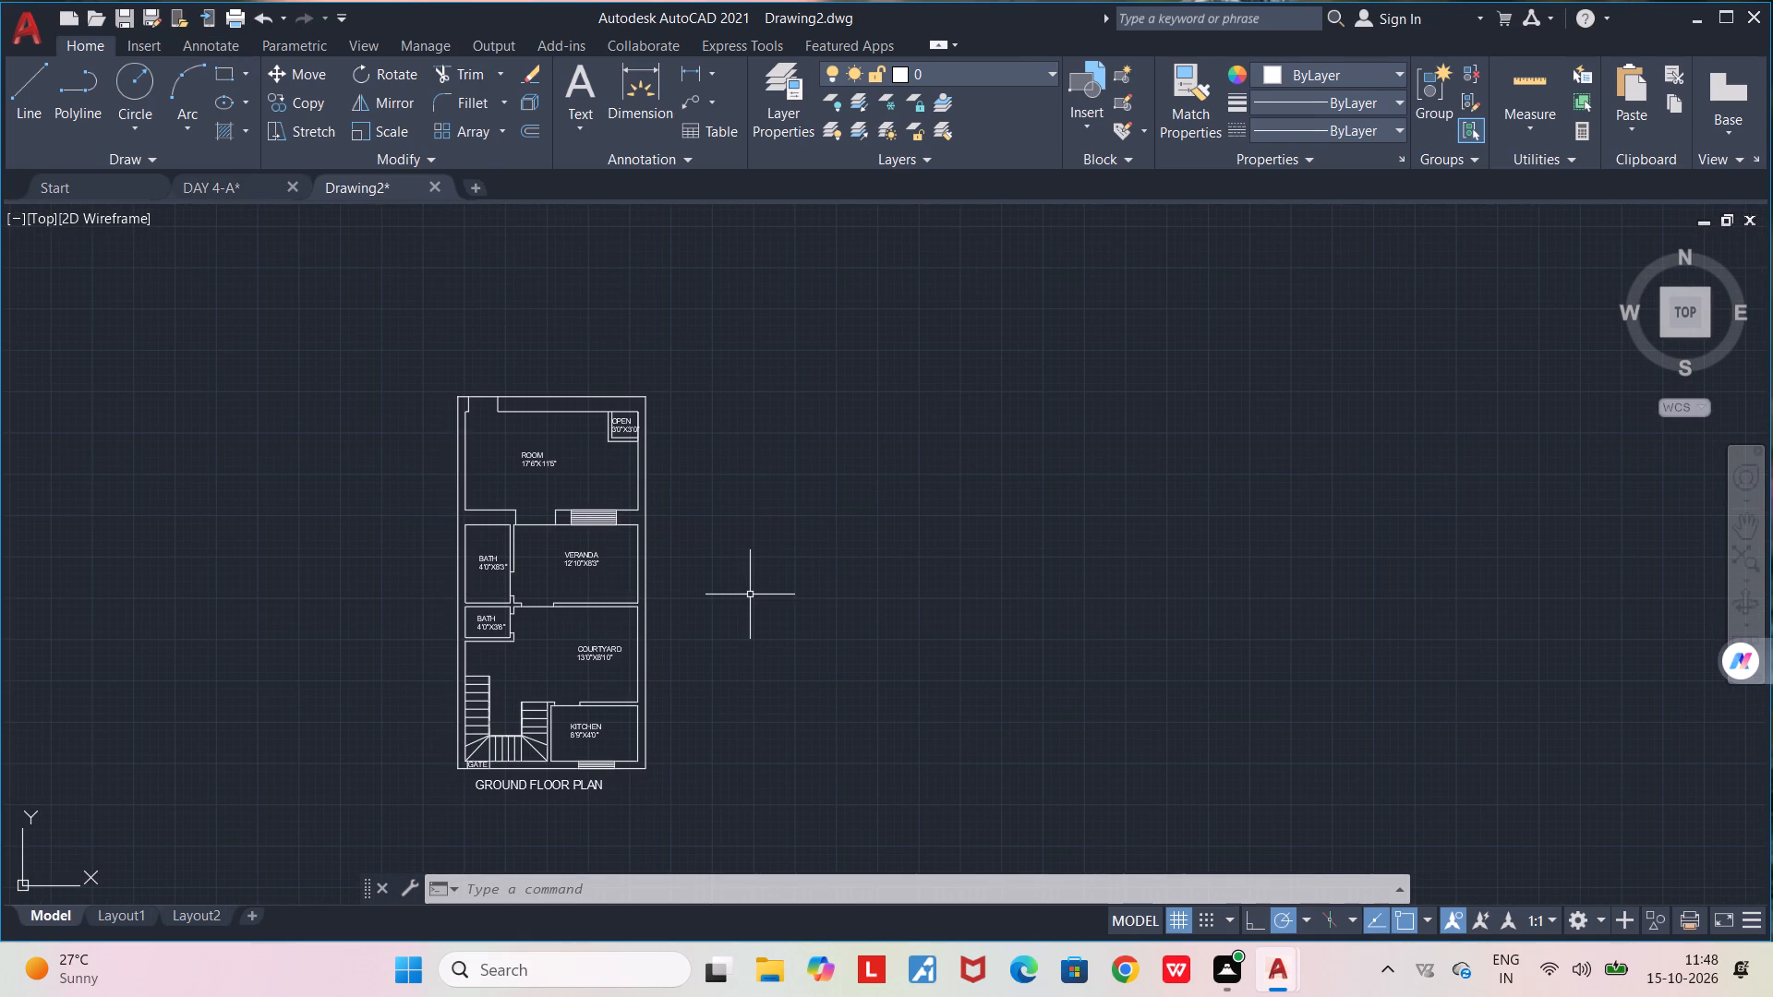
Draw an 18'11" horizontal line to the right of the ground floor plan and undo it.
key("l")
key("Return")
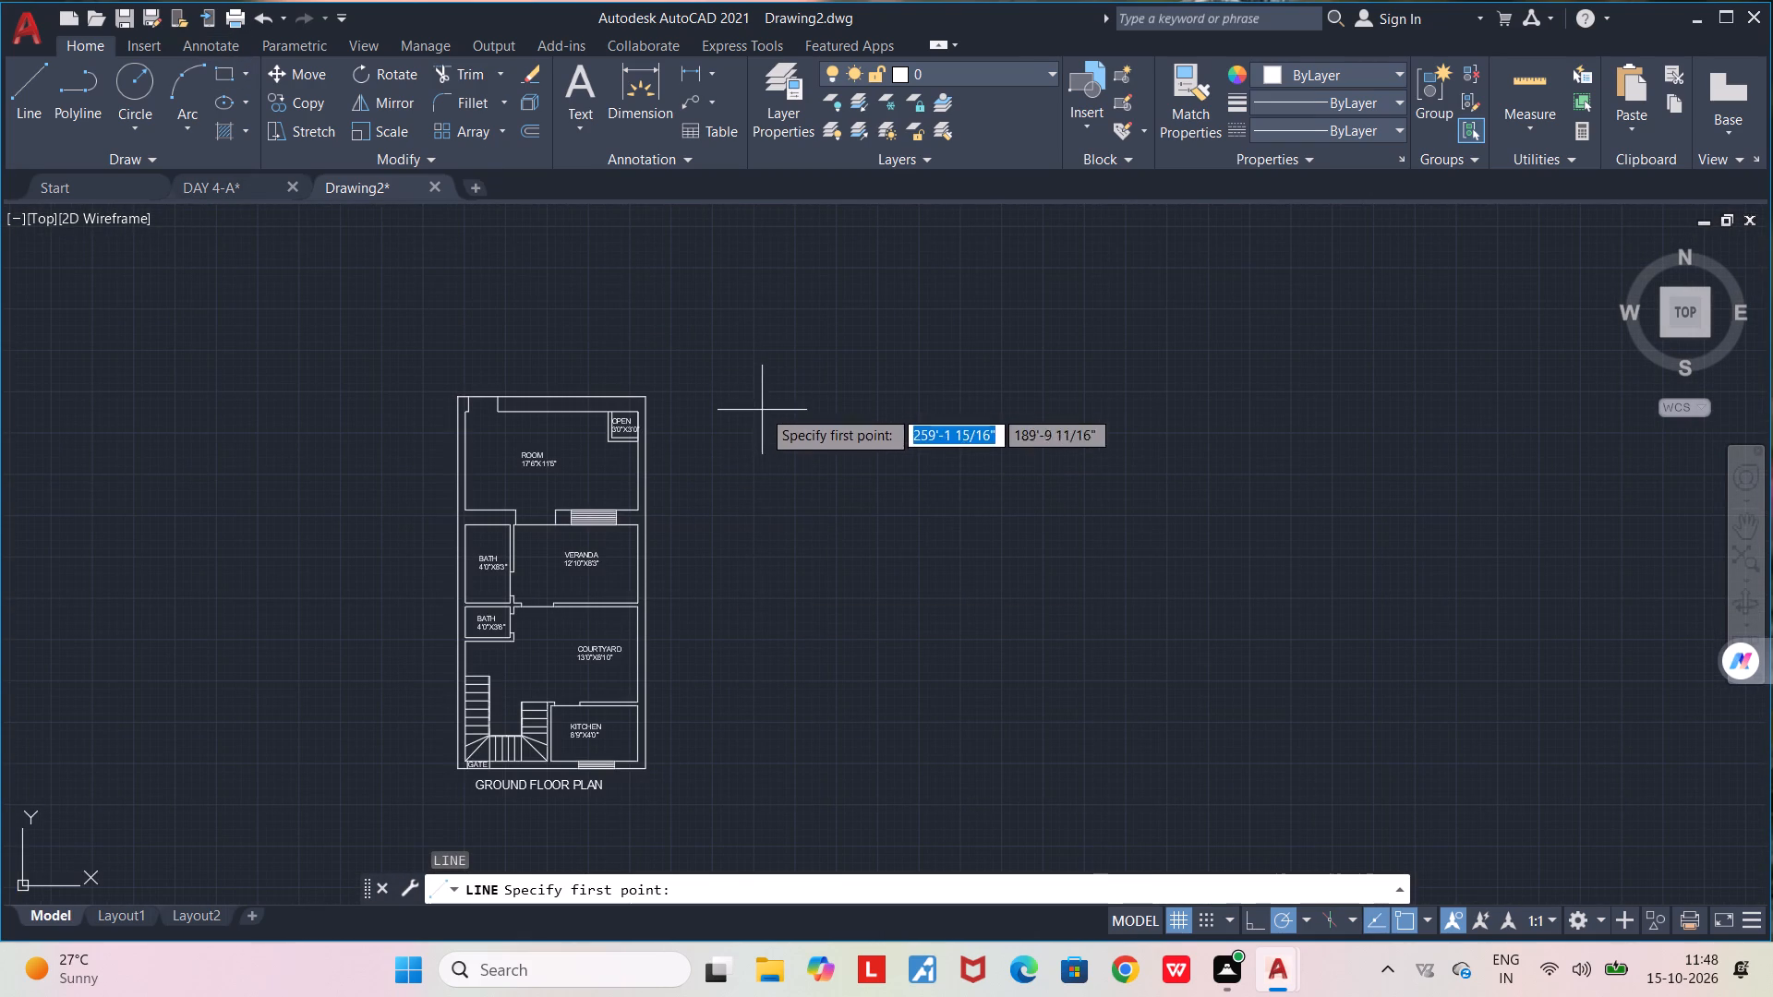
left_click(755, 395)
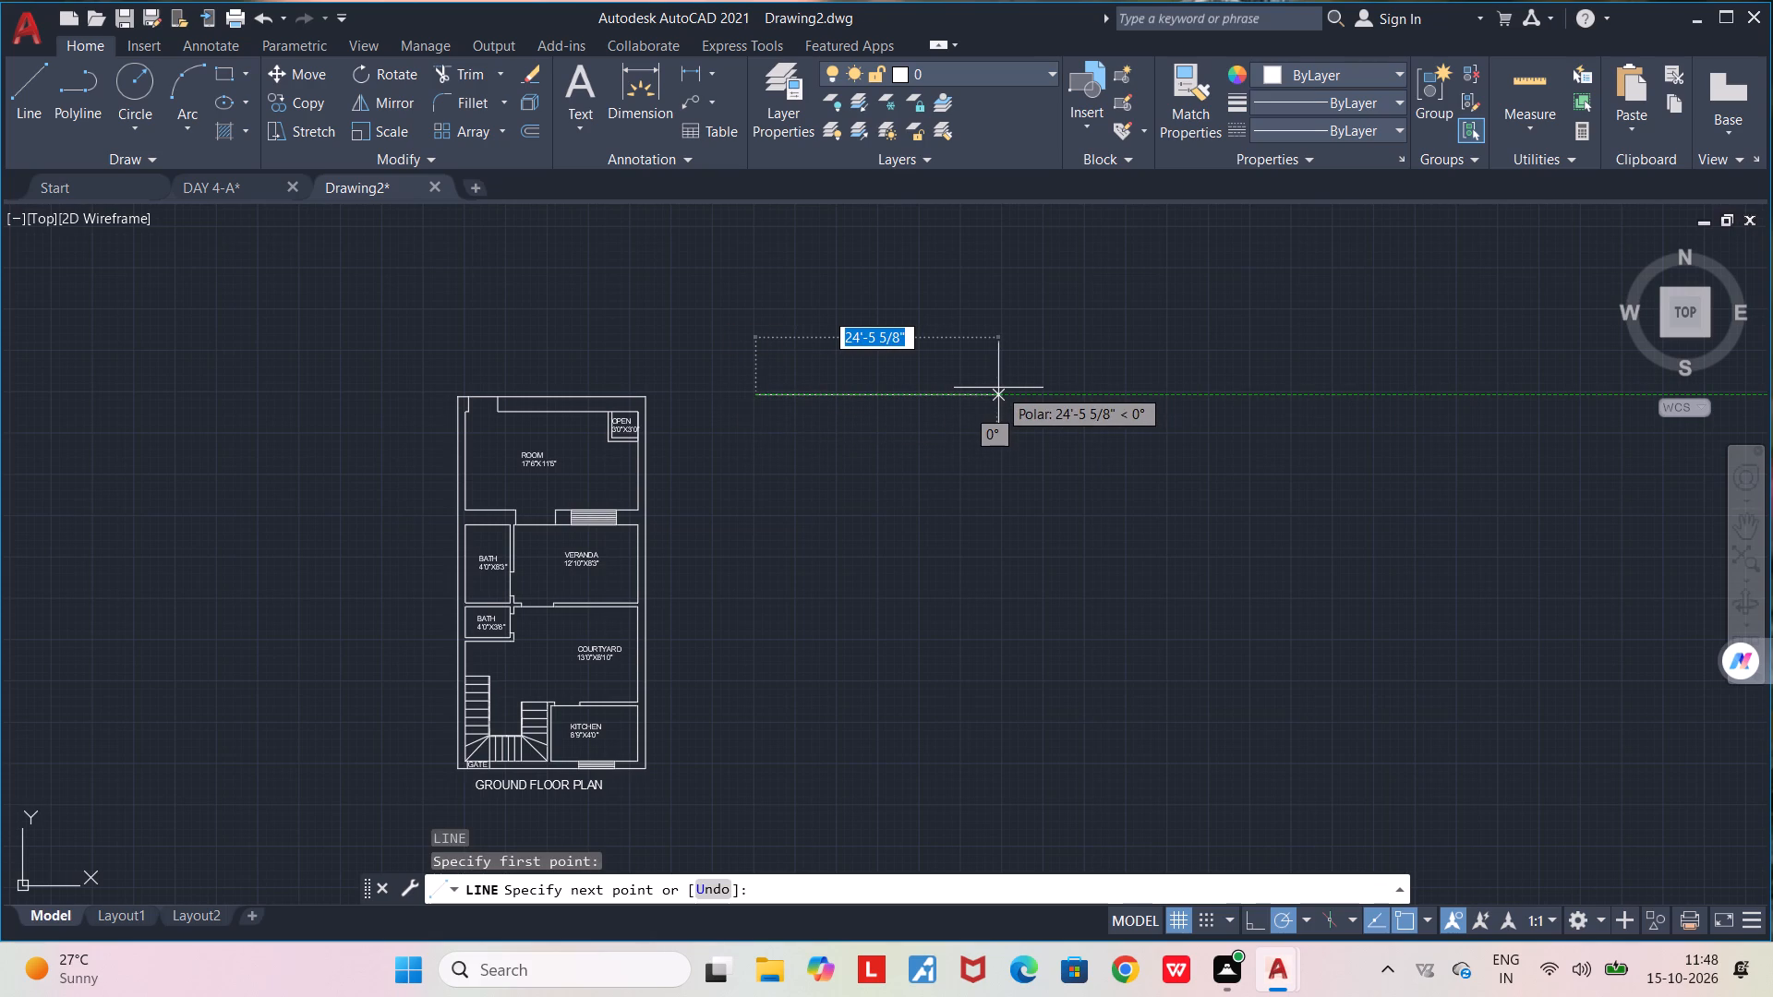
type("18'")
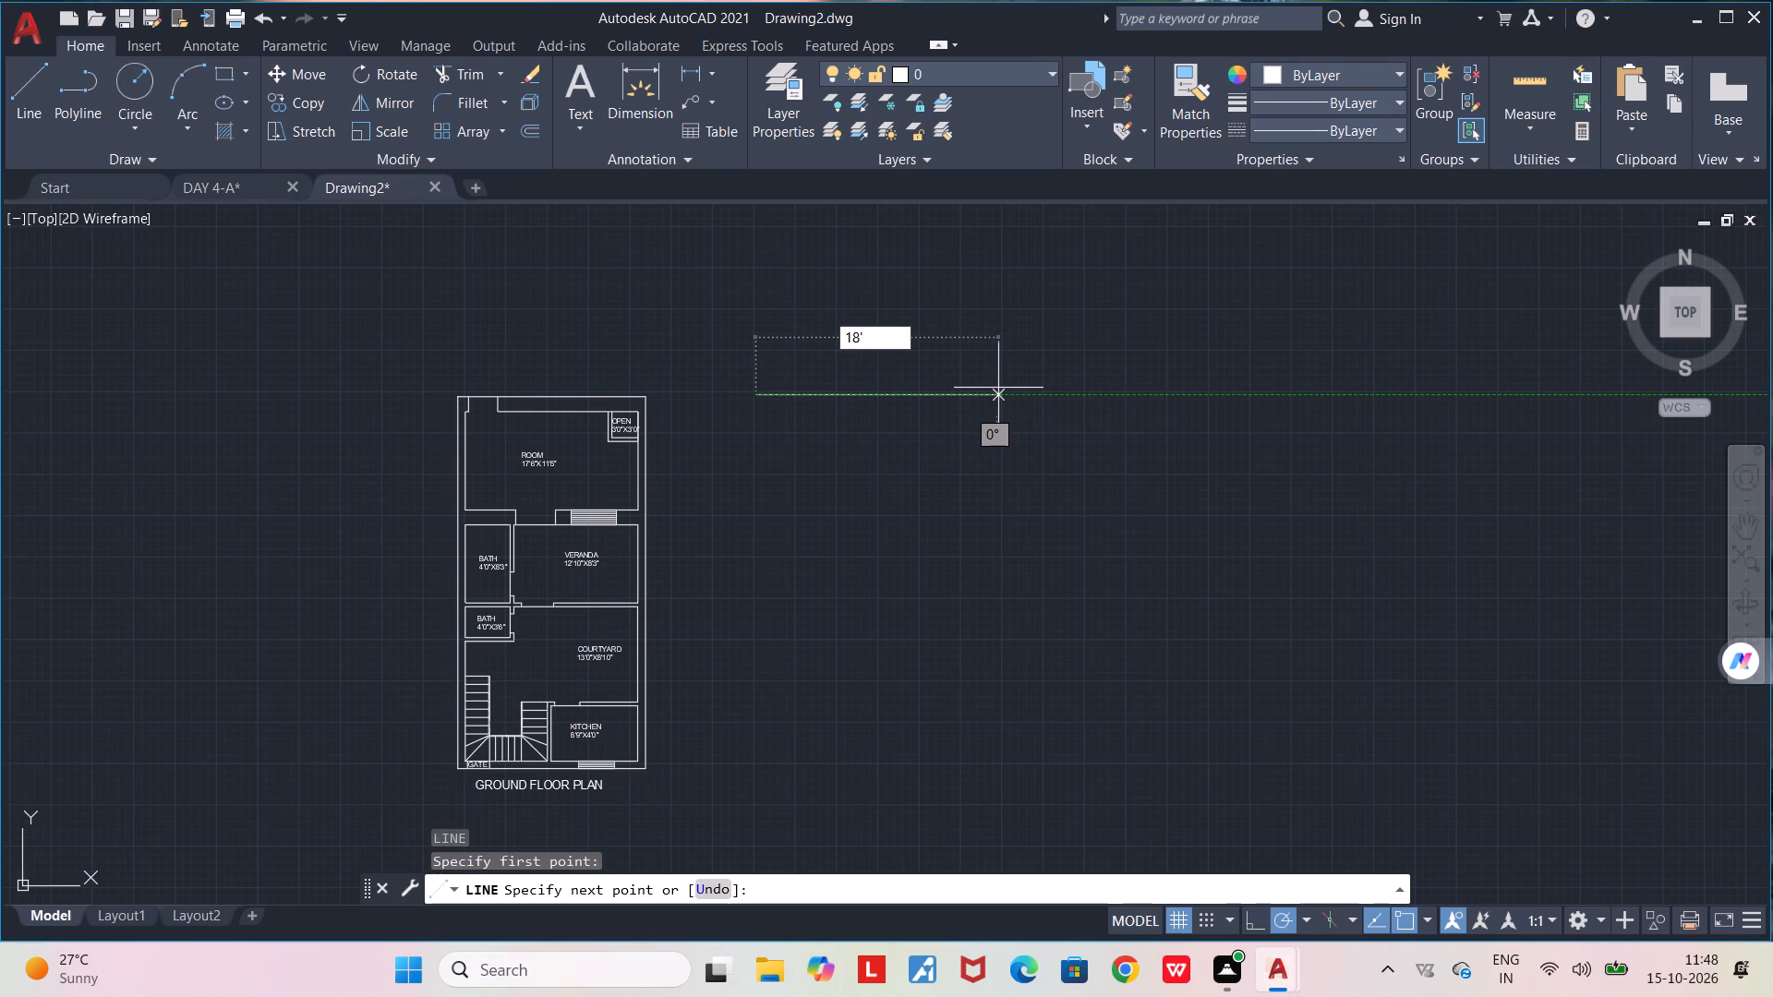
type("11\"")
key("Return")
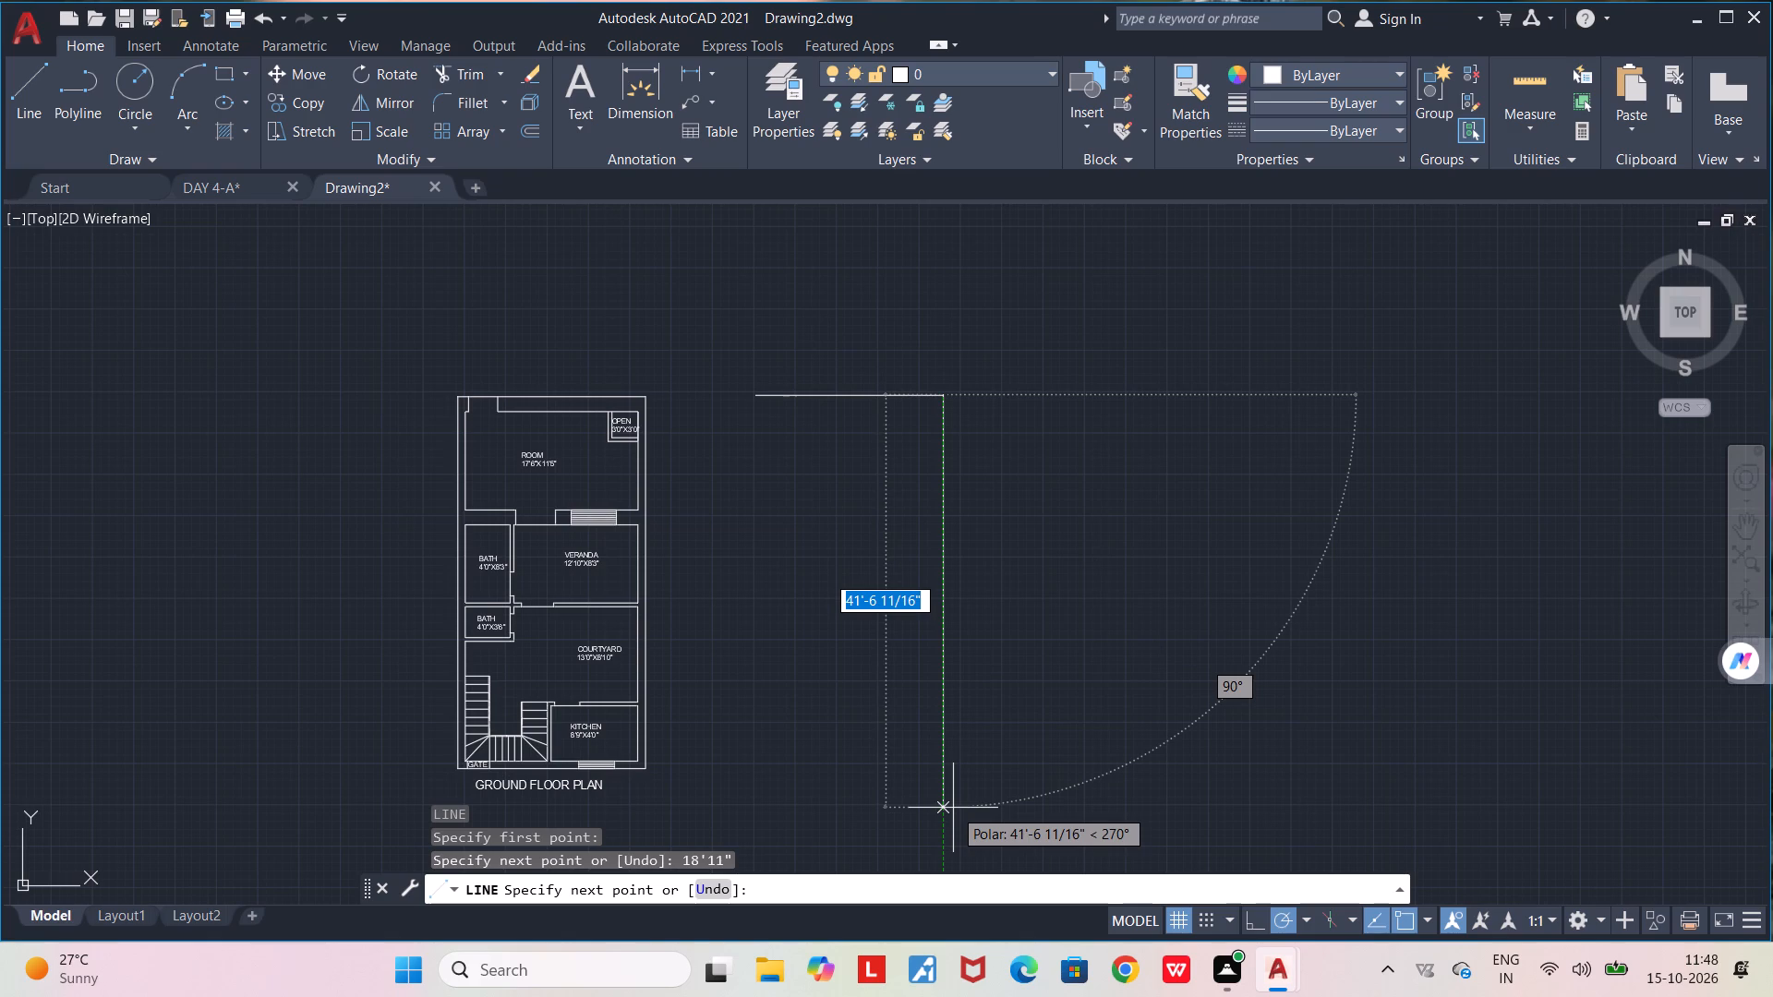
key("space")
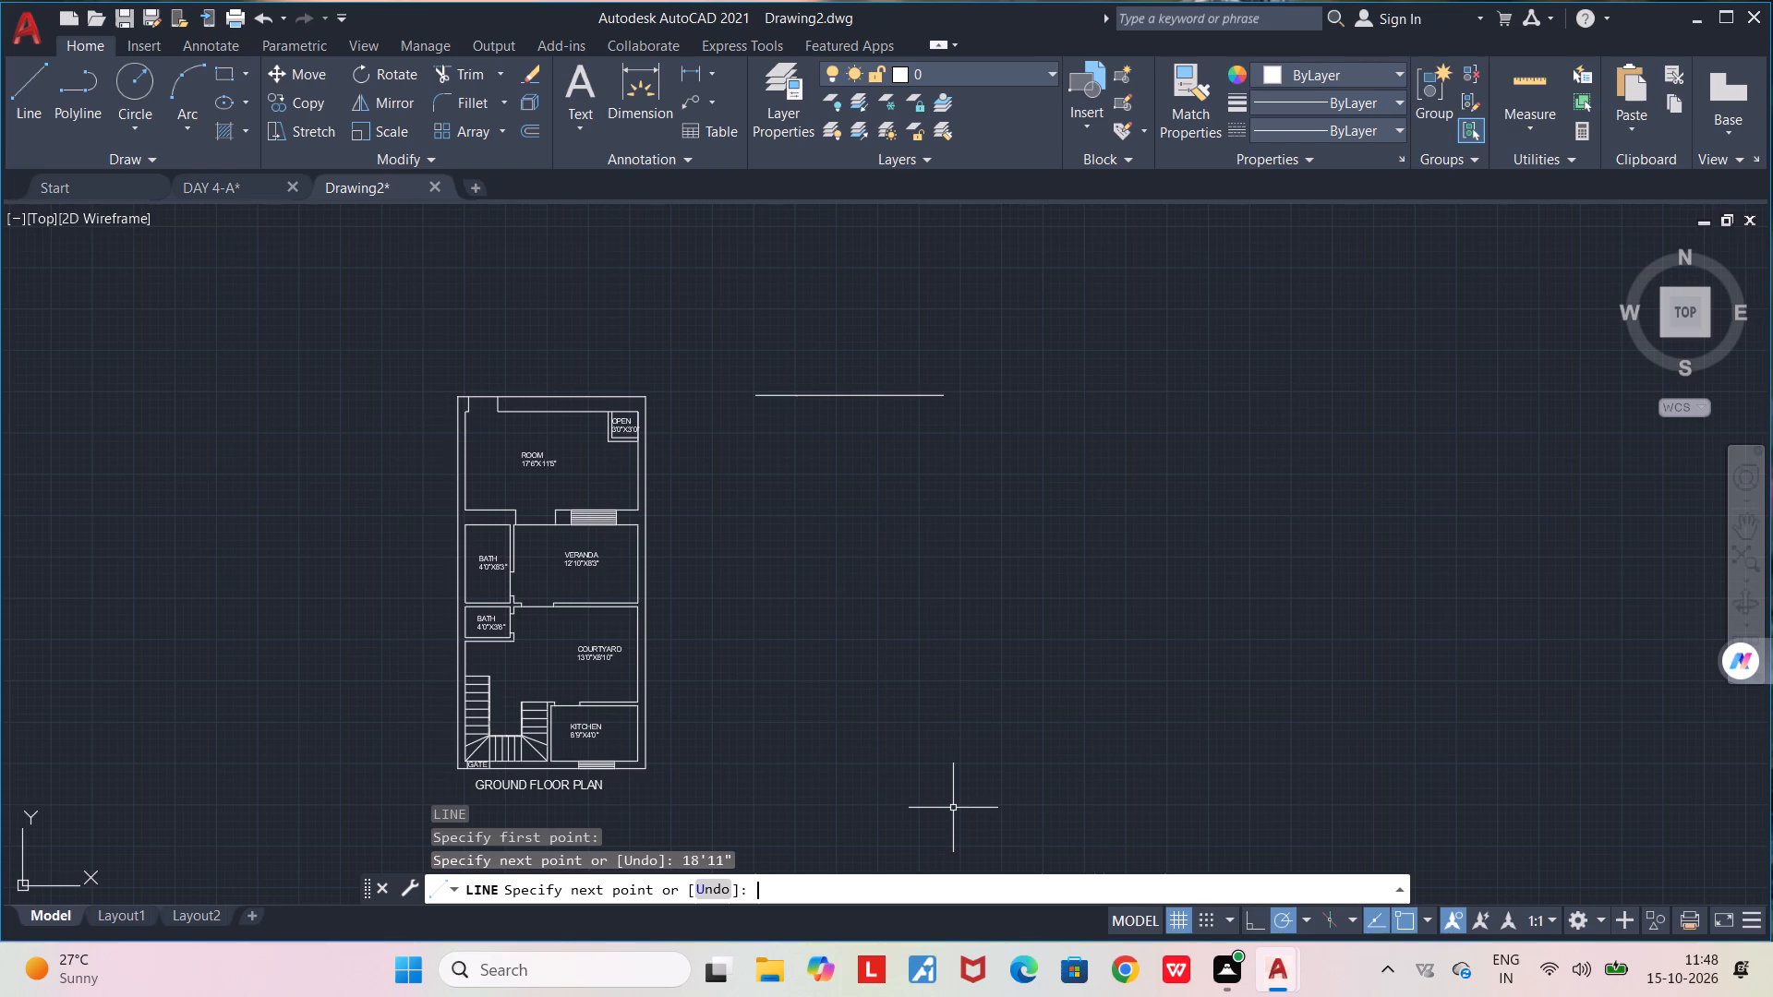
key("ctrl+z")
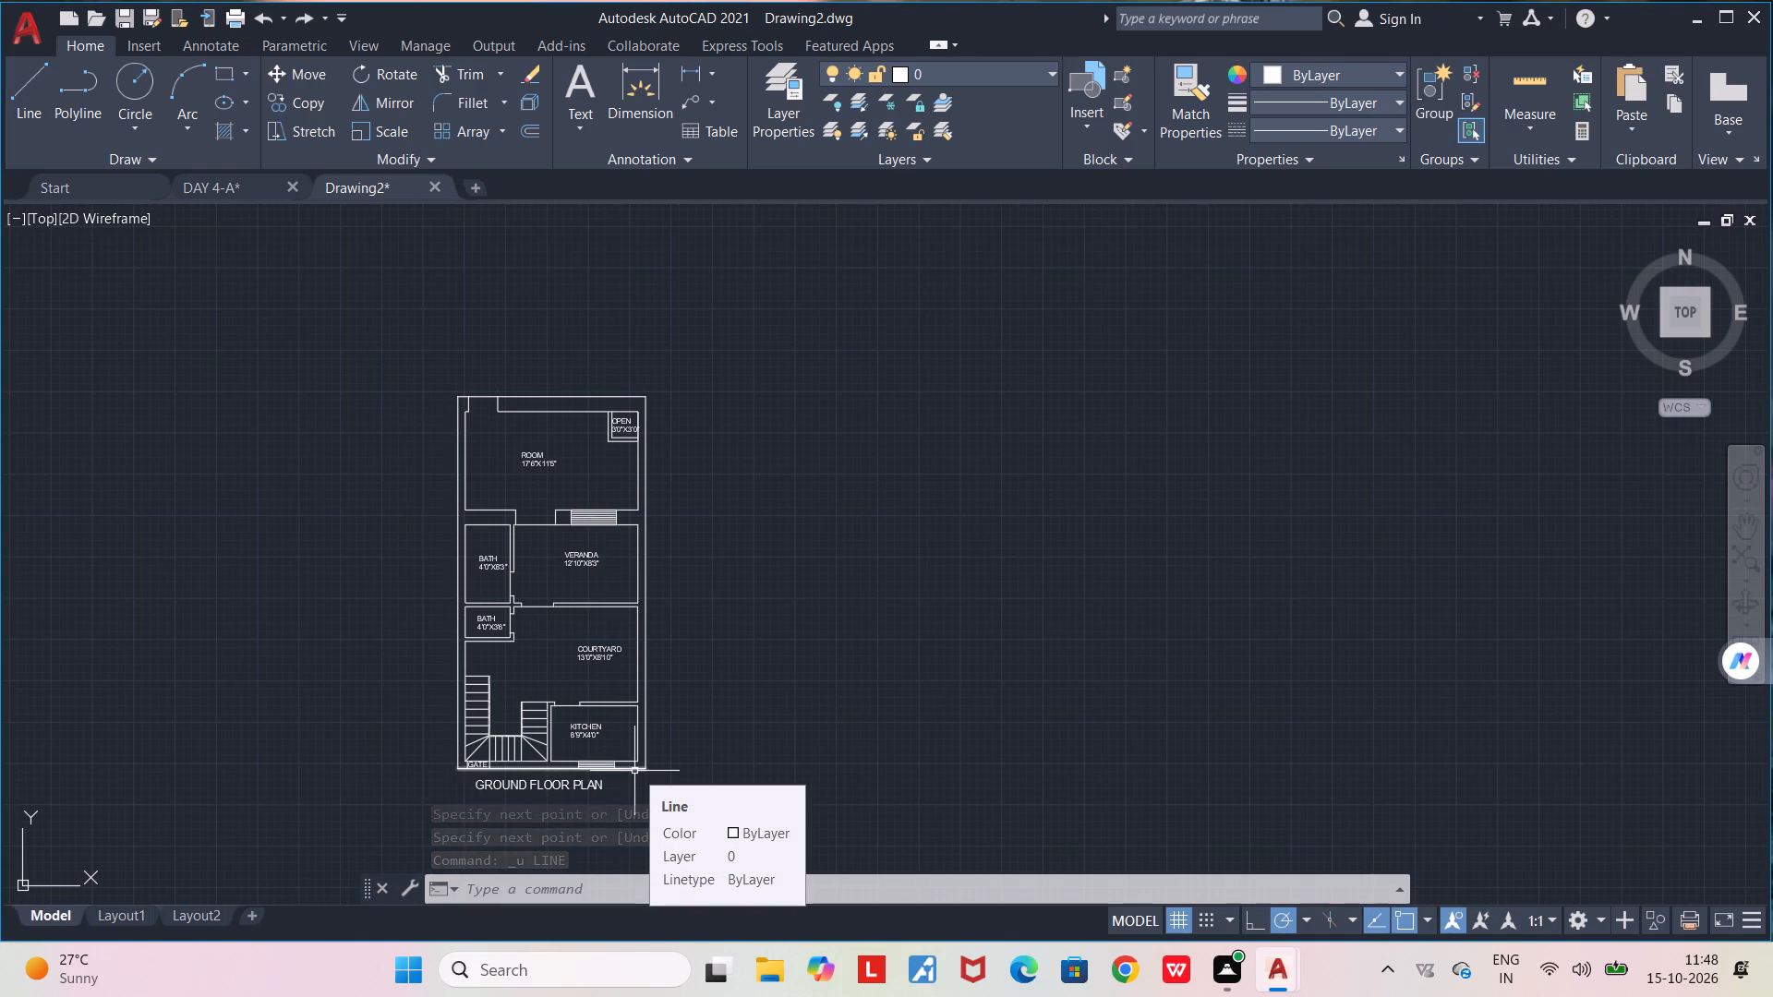
Draw a closed 18'11" by 37'6" rectangular outline with lines to the right of the ground floor plan, aligned with its top and bottom edges.
key("l")
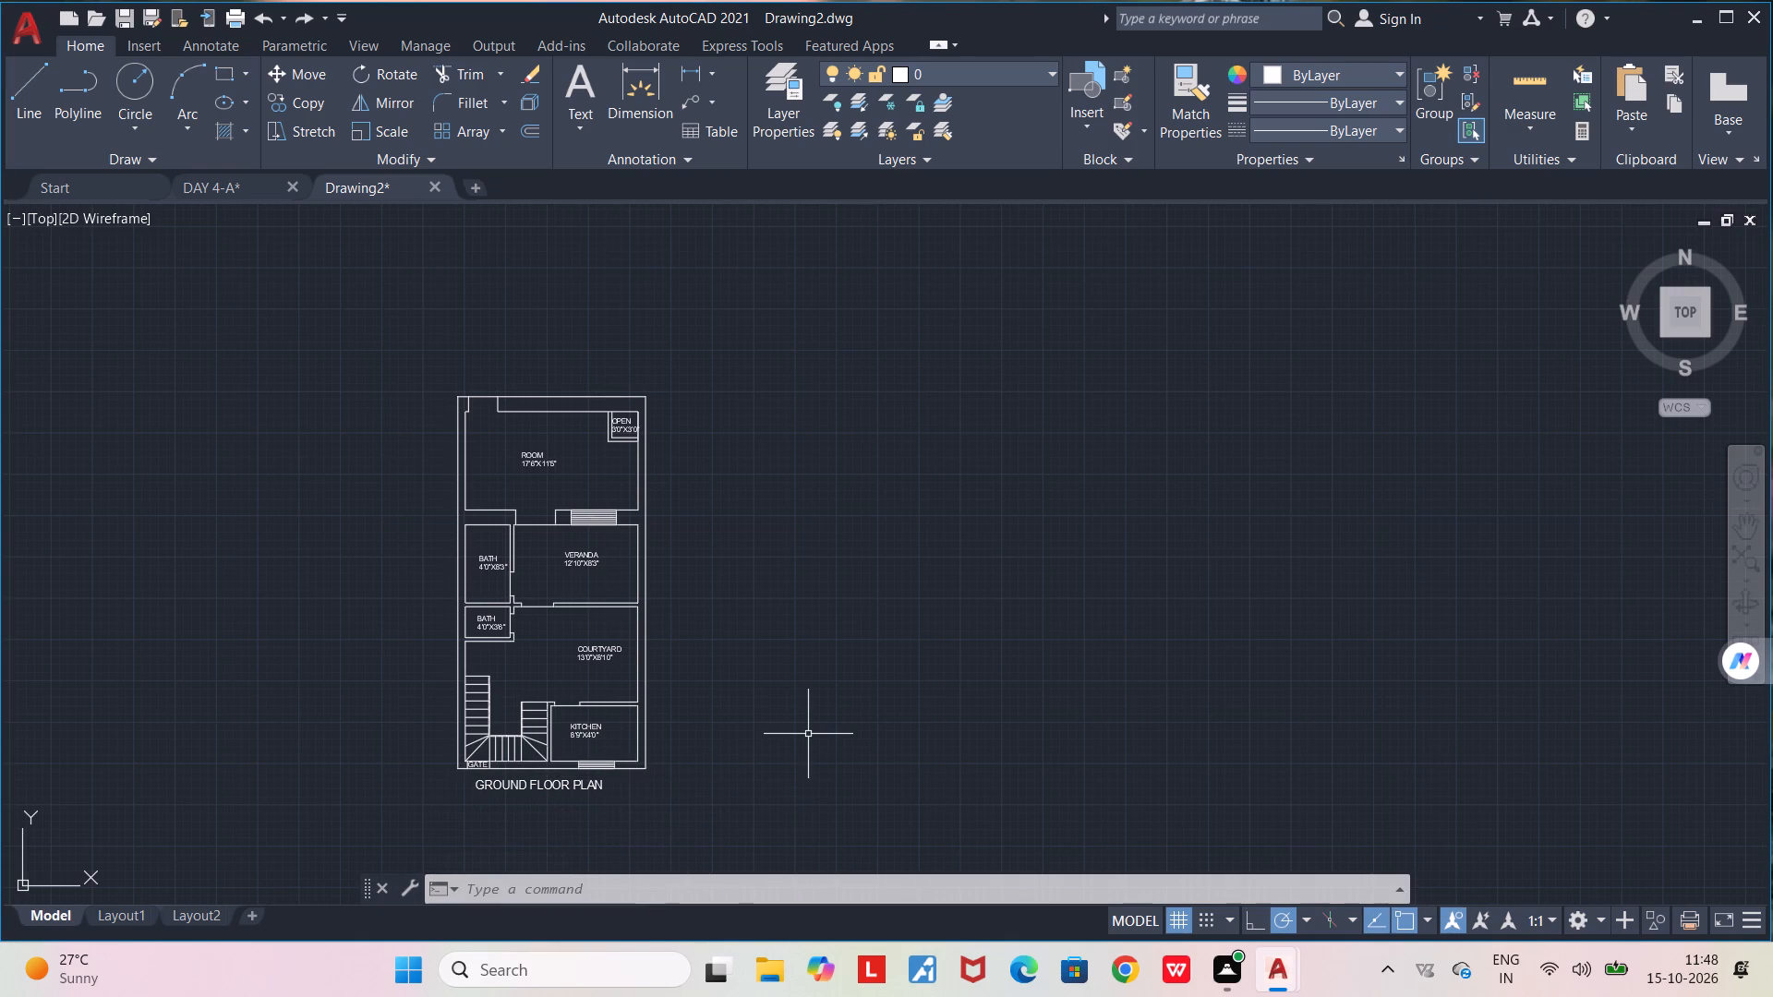
key("Return")
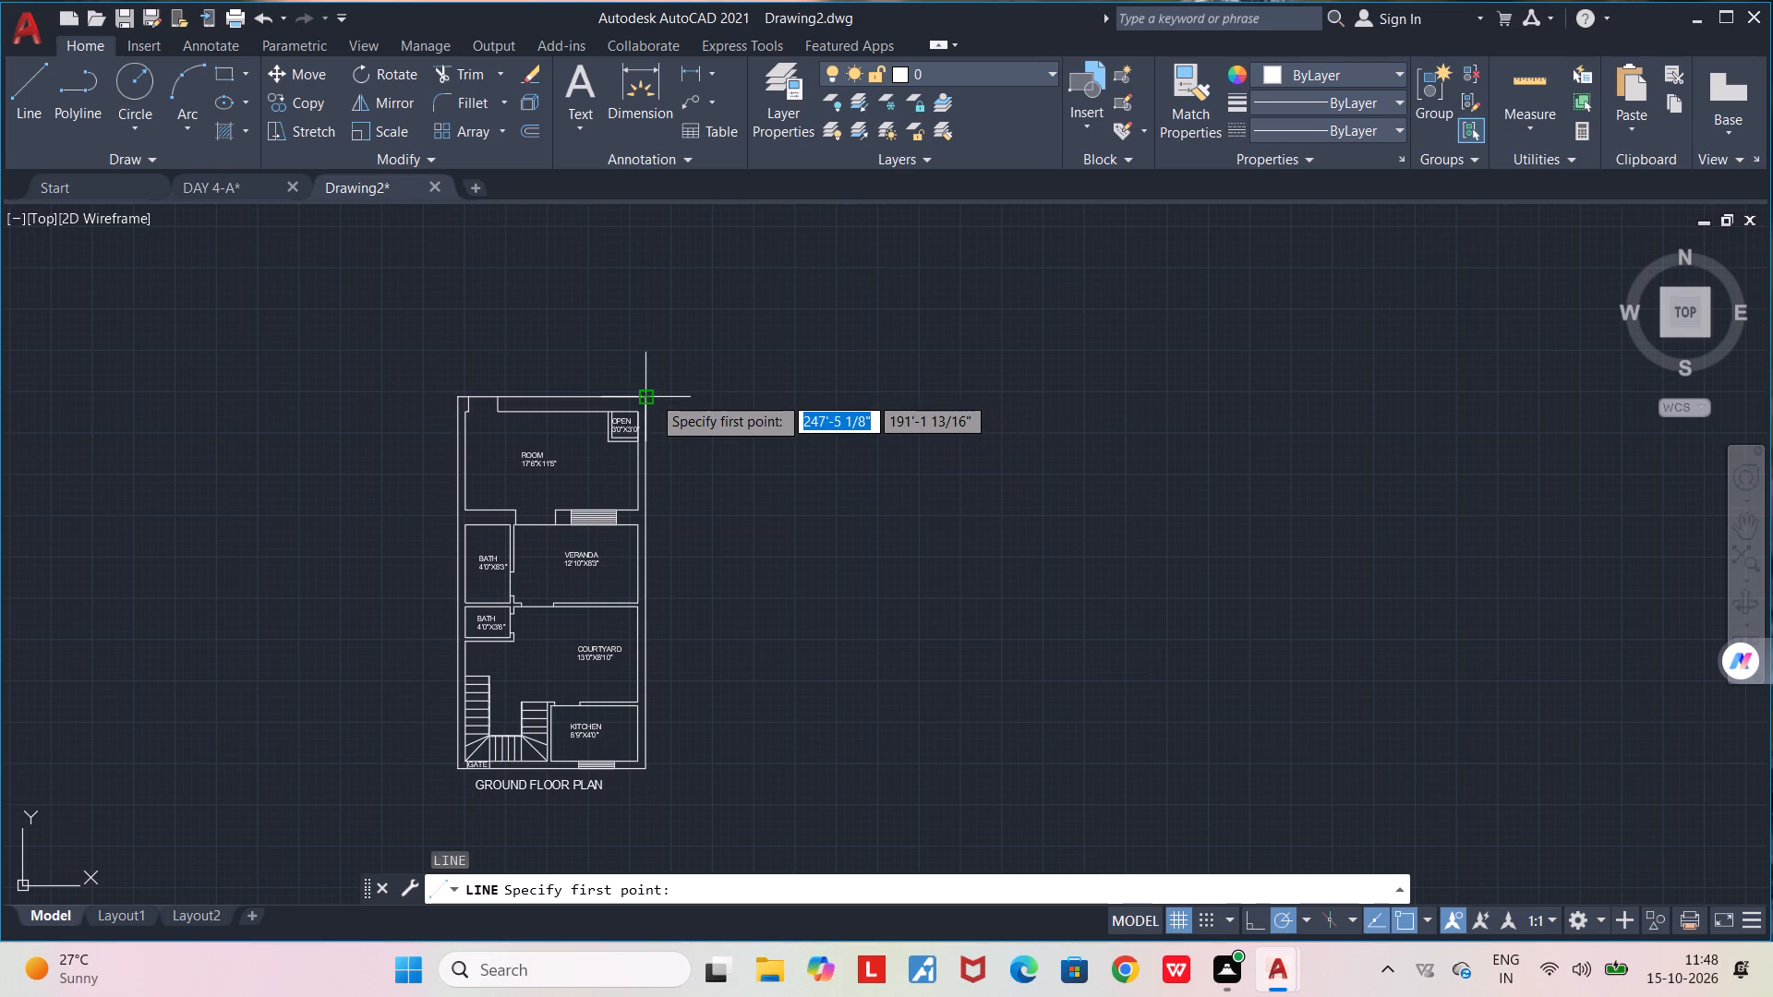
left_click(747, 402)
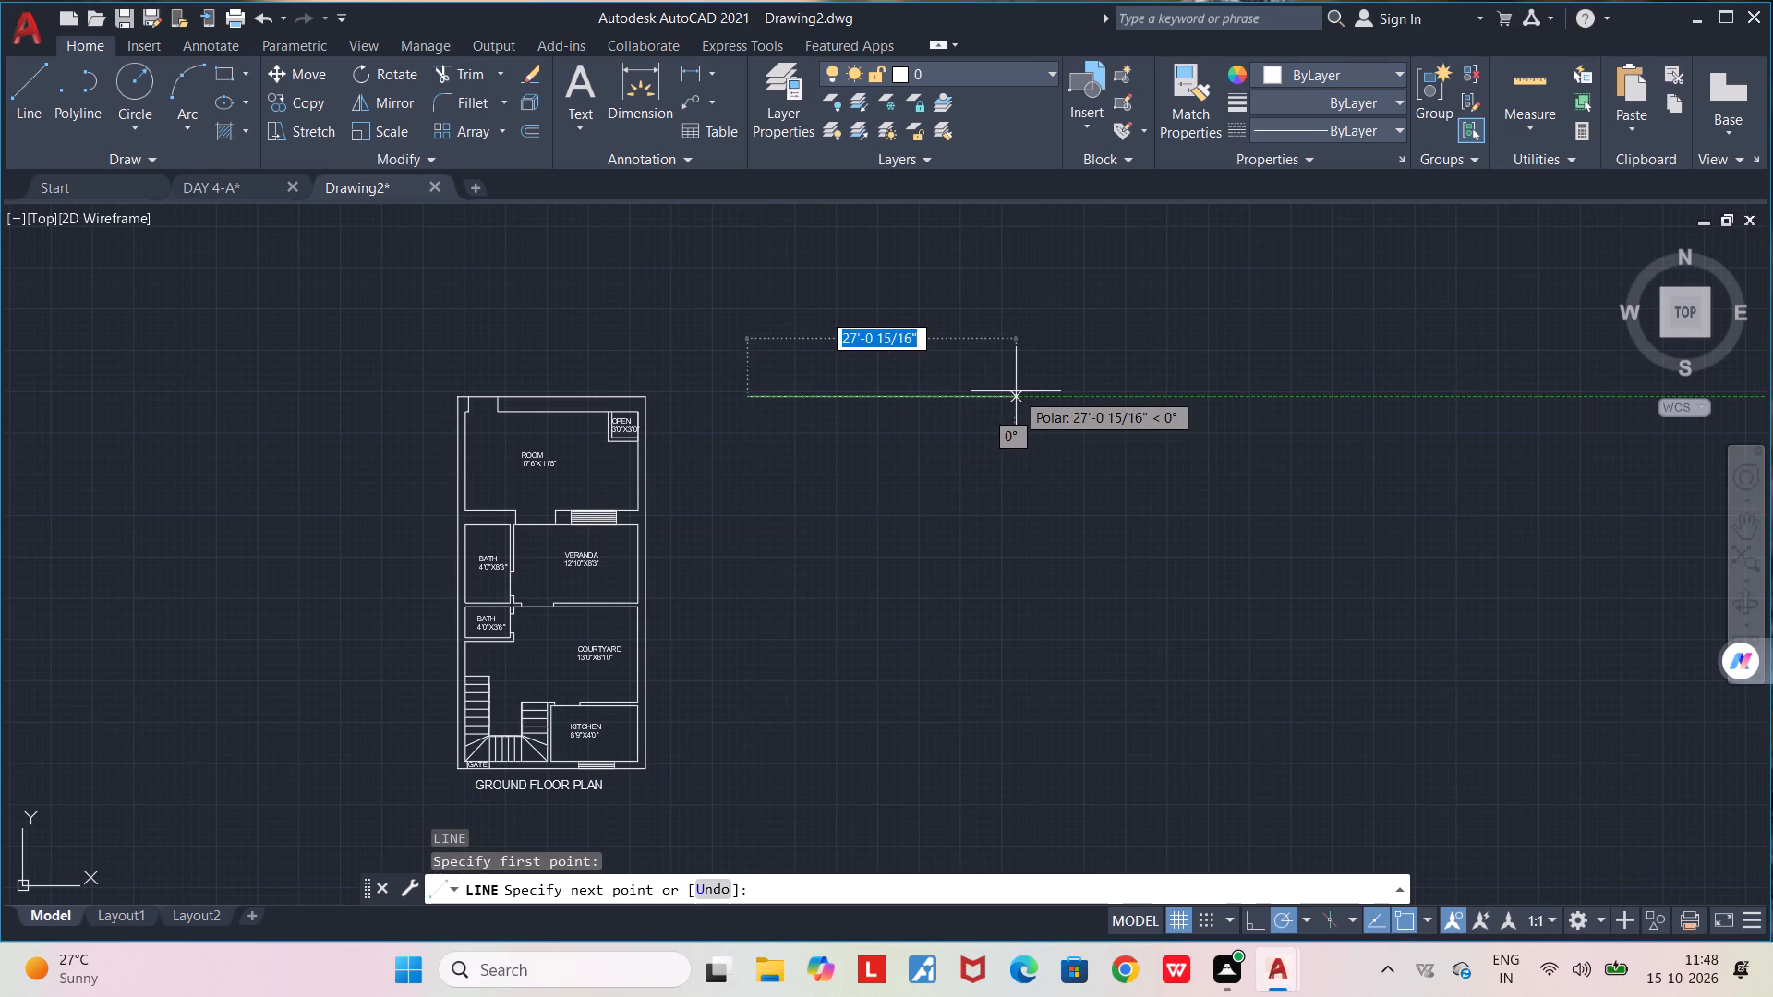
type("18'11\"")
key("Return")
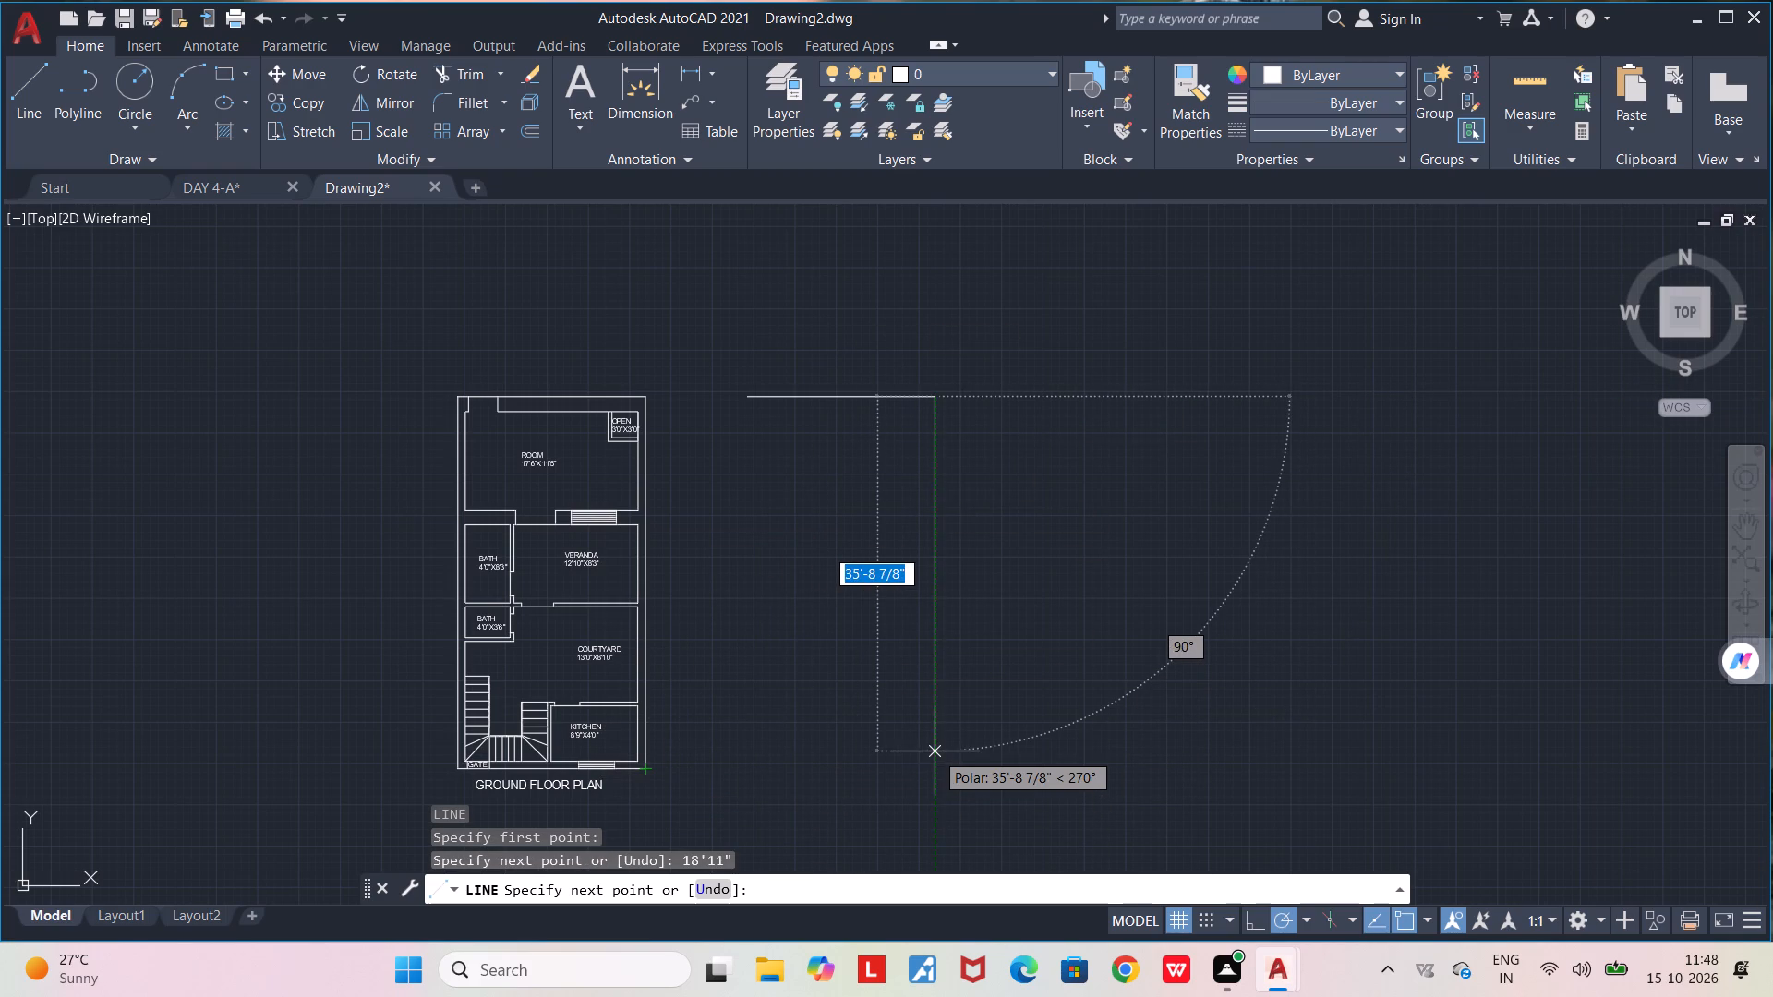
left_click(942, 757)
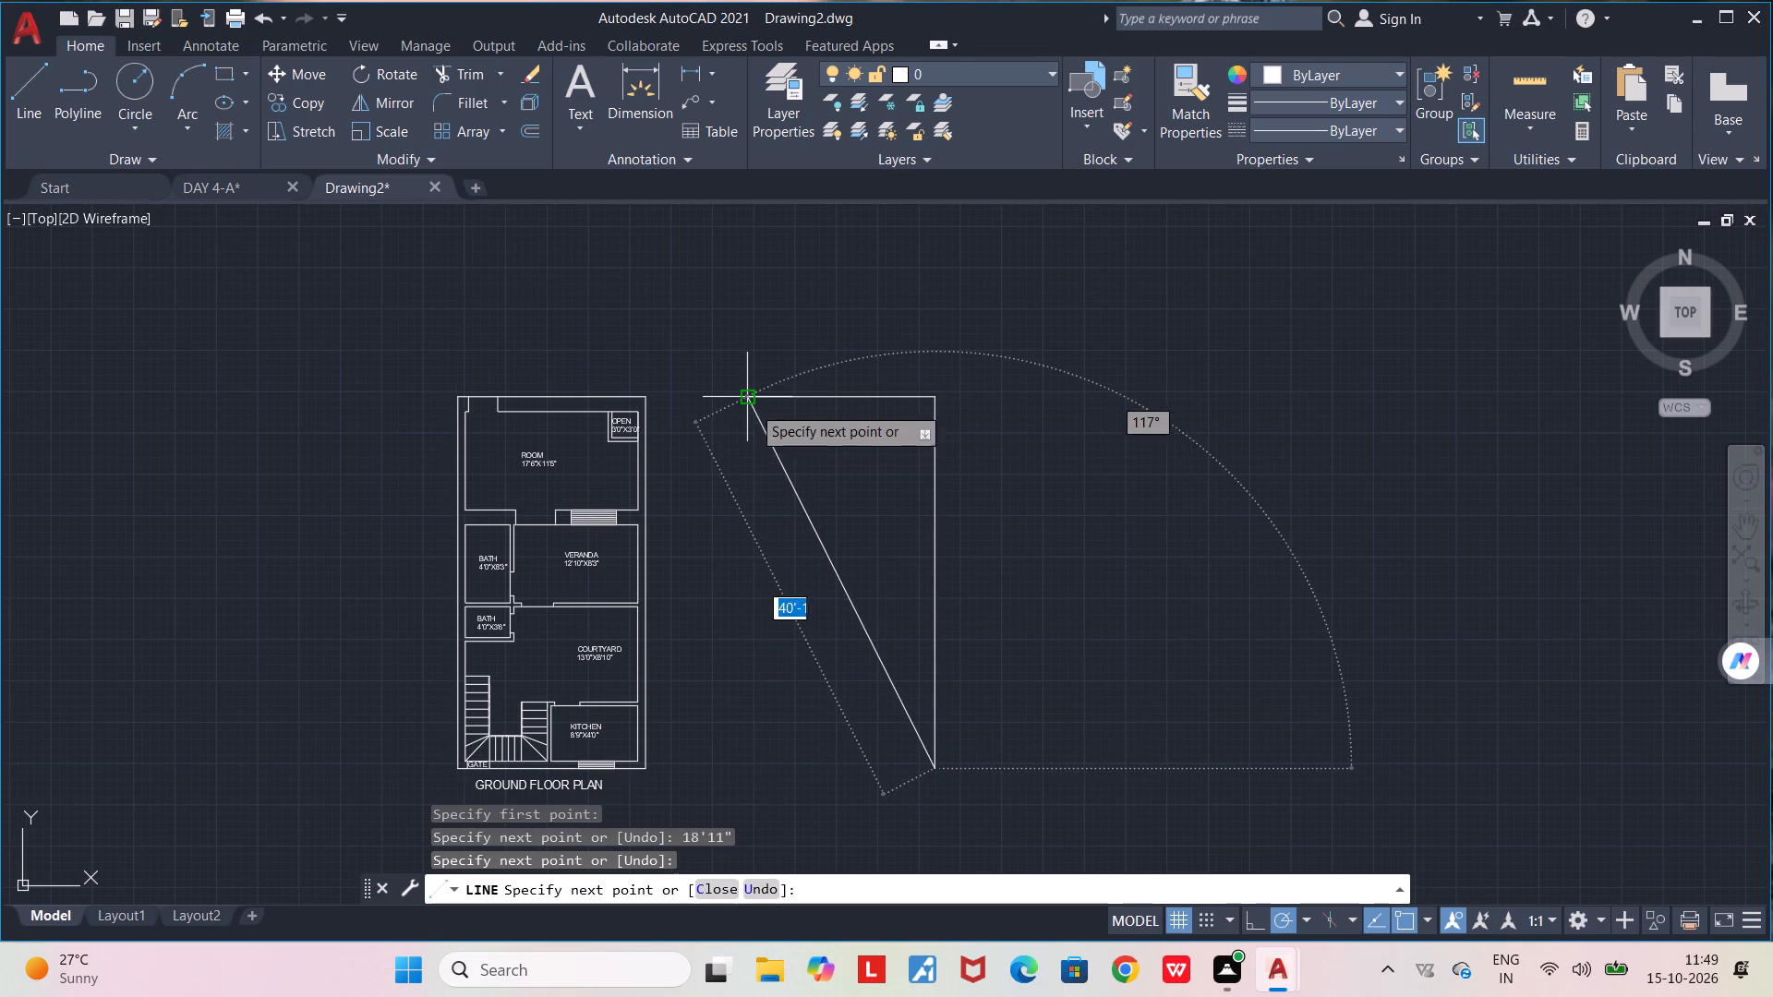
left_click(740, 763)
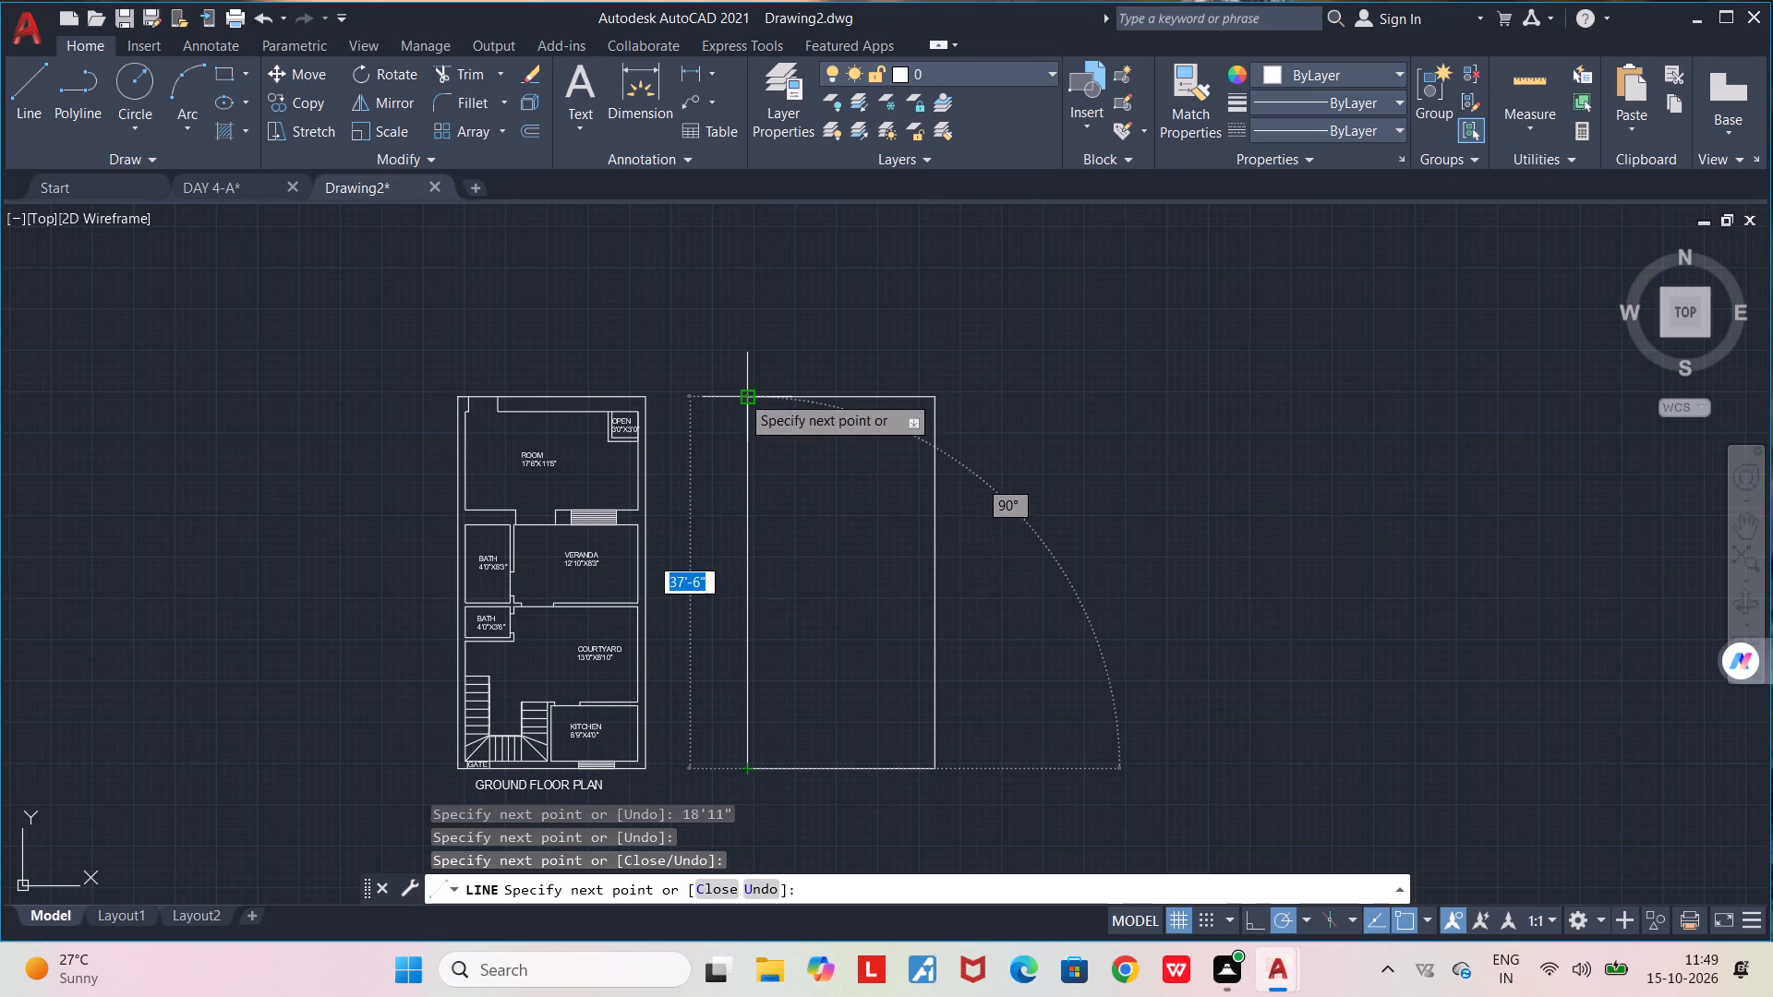
left_click(741, 394)
key("space")
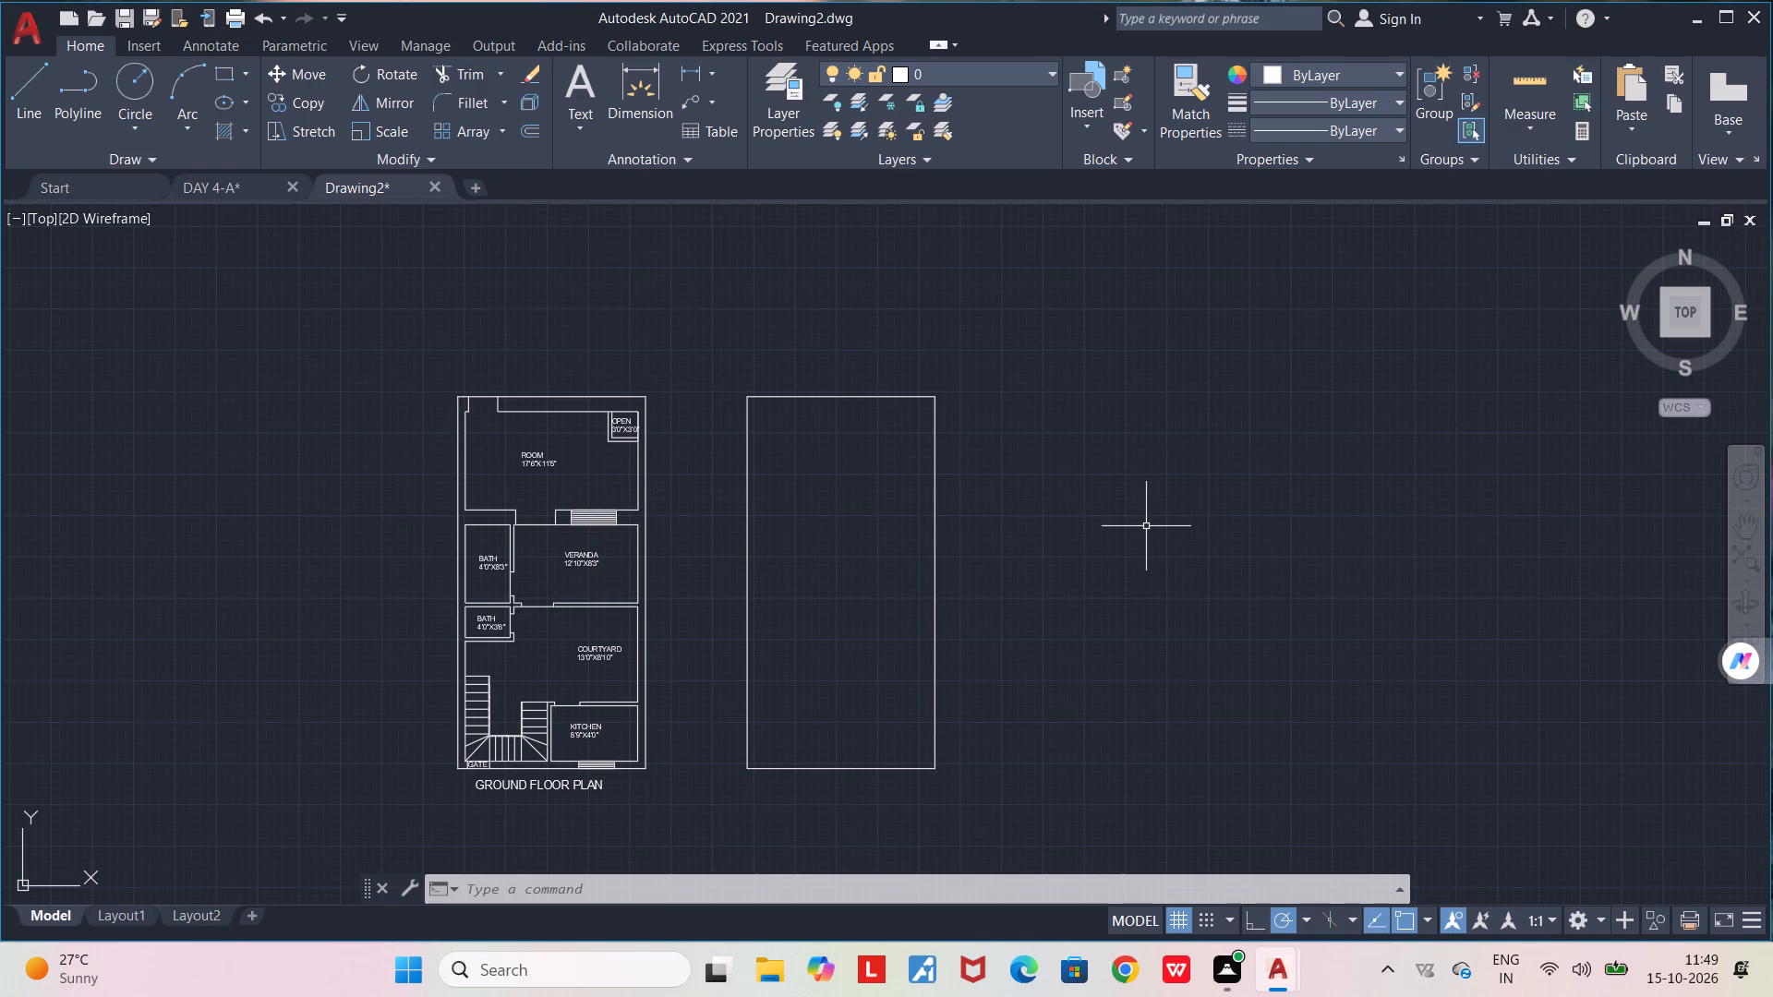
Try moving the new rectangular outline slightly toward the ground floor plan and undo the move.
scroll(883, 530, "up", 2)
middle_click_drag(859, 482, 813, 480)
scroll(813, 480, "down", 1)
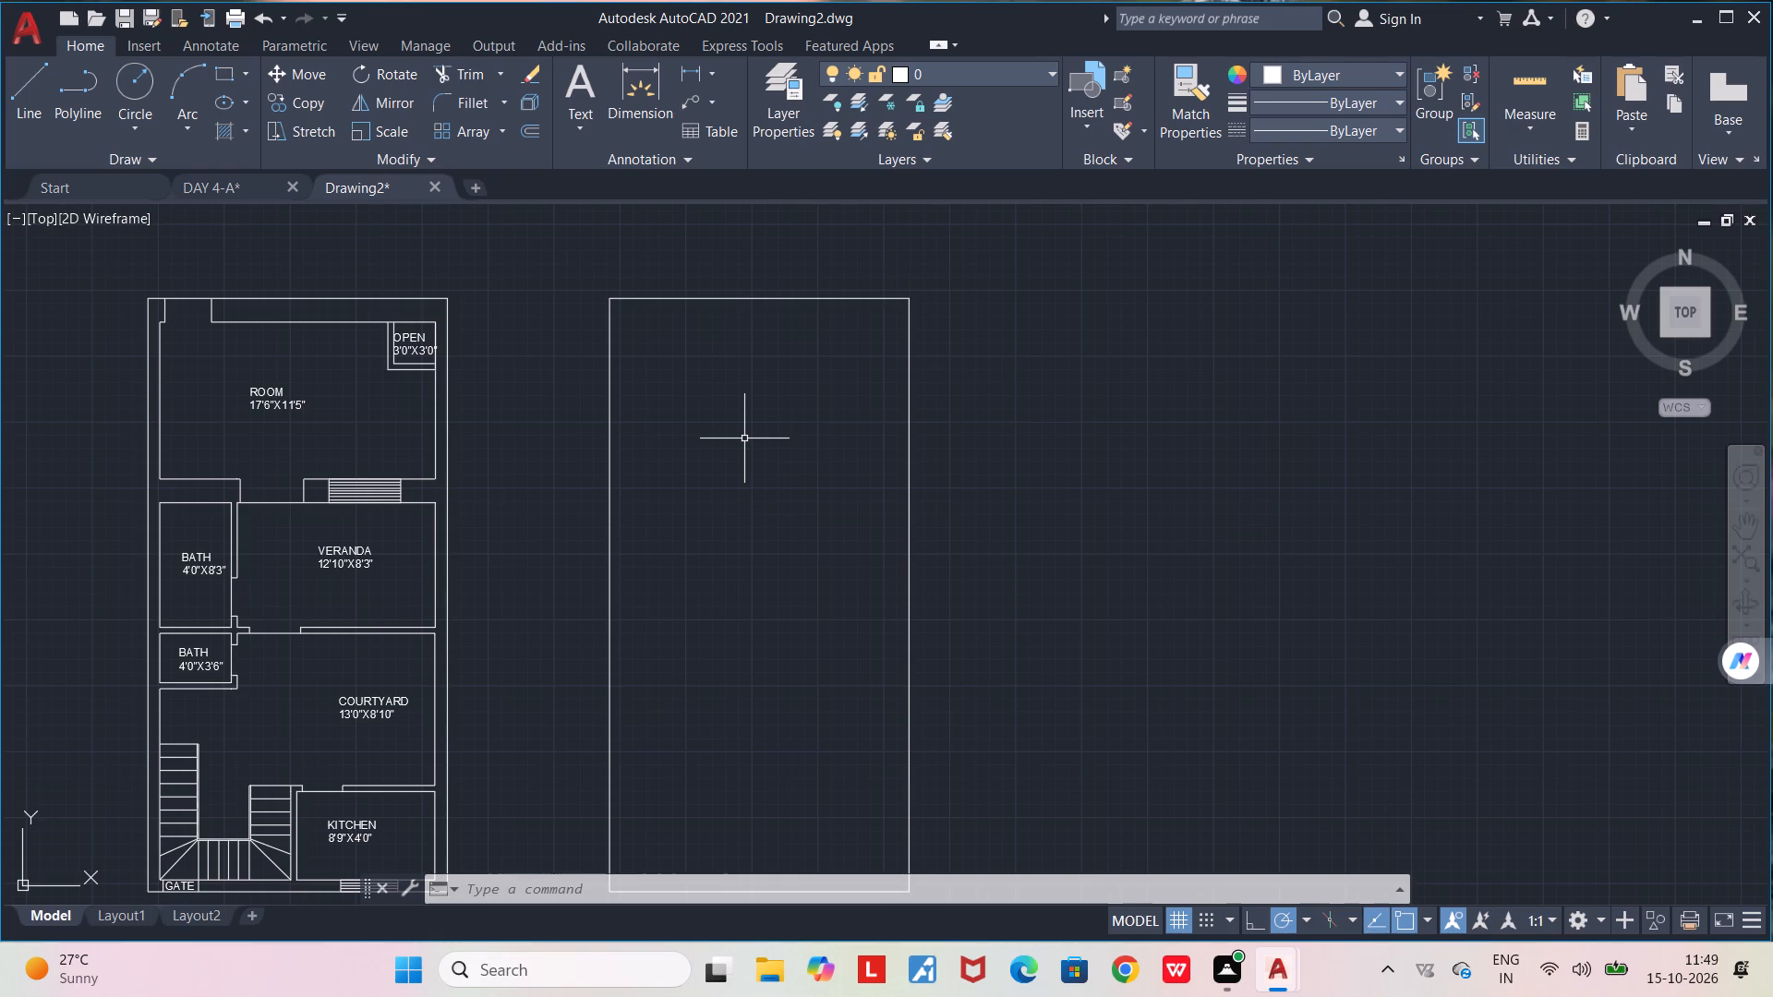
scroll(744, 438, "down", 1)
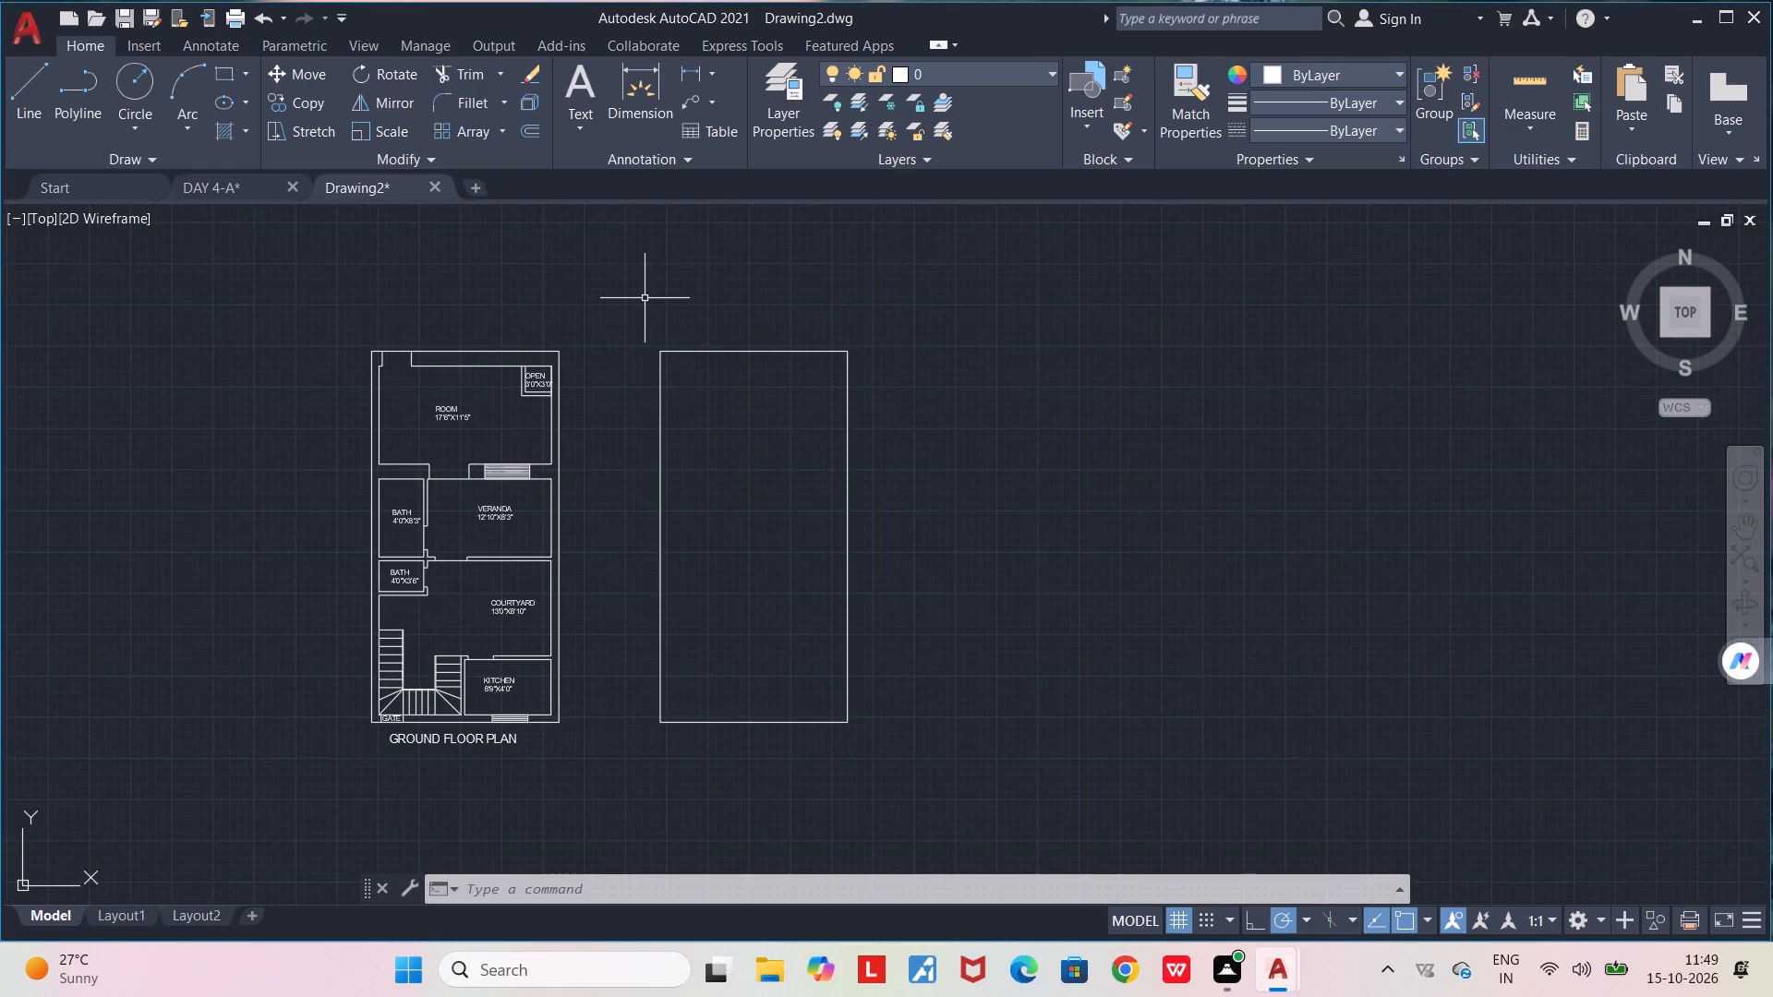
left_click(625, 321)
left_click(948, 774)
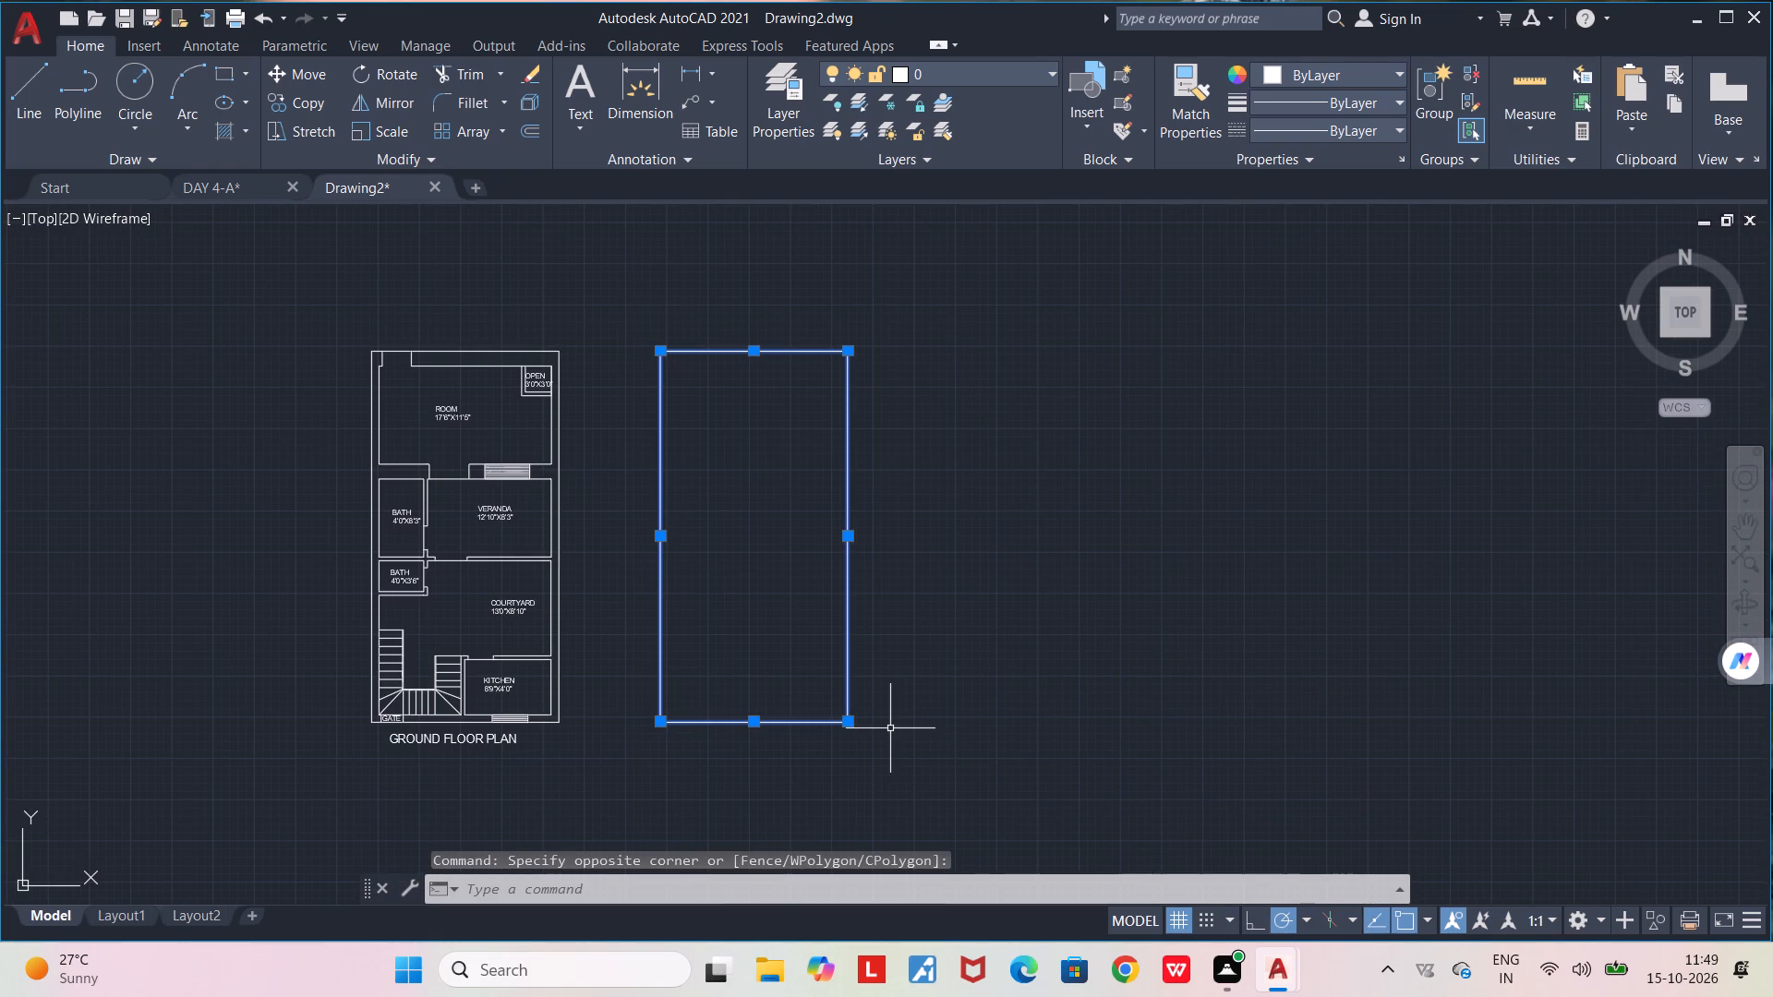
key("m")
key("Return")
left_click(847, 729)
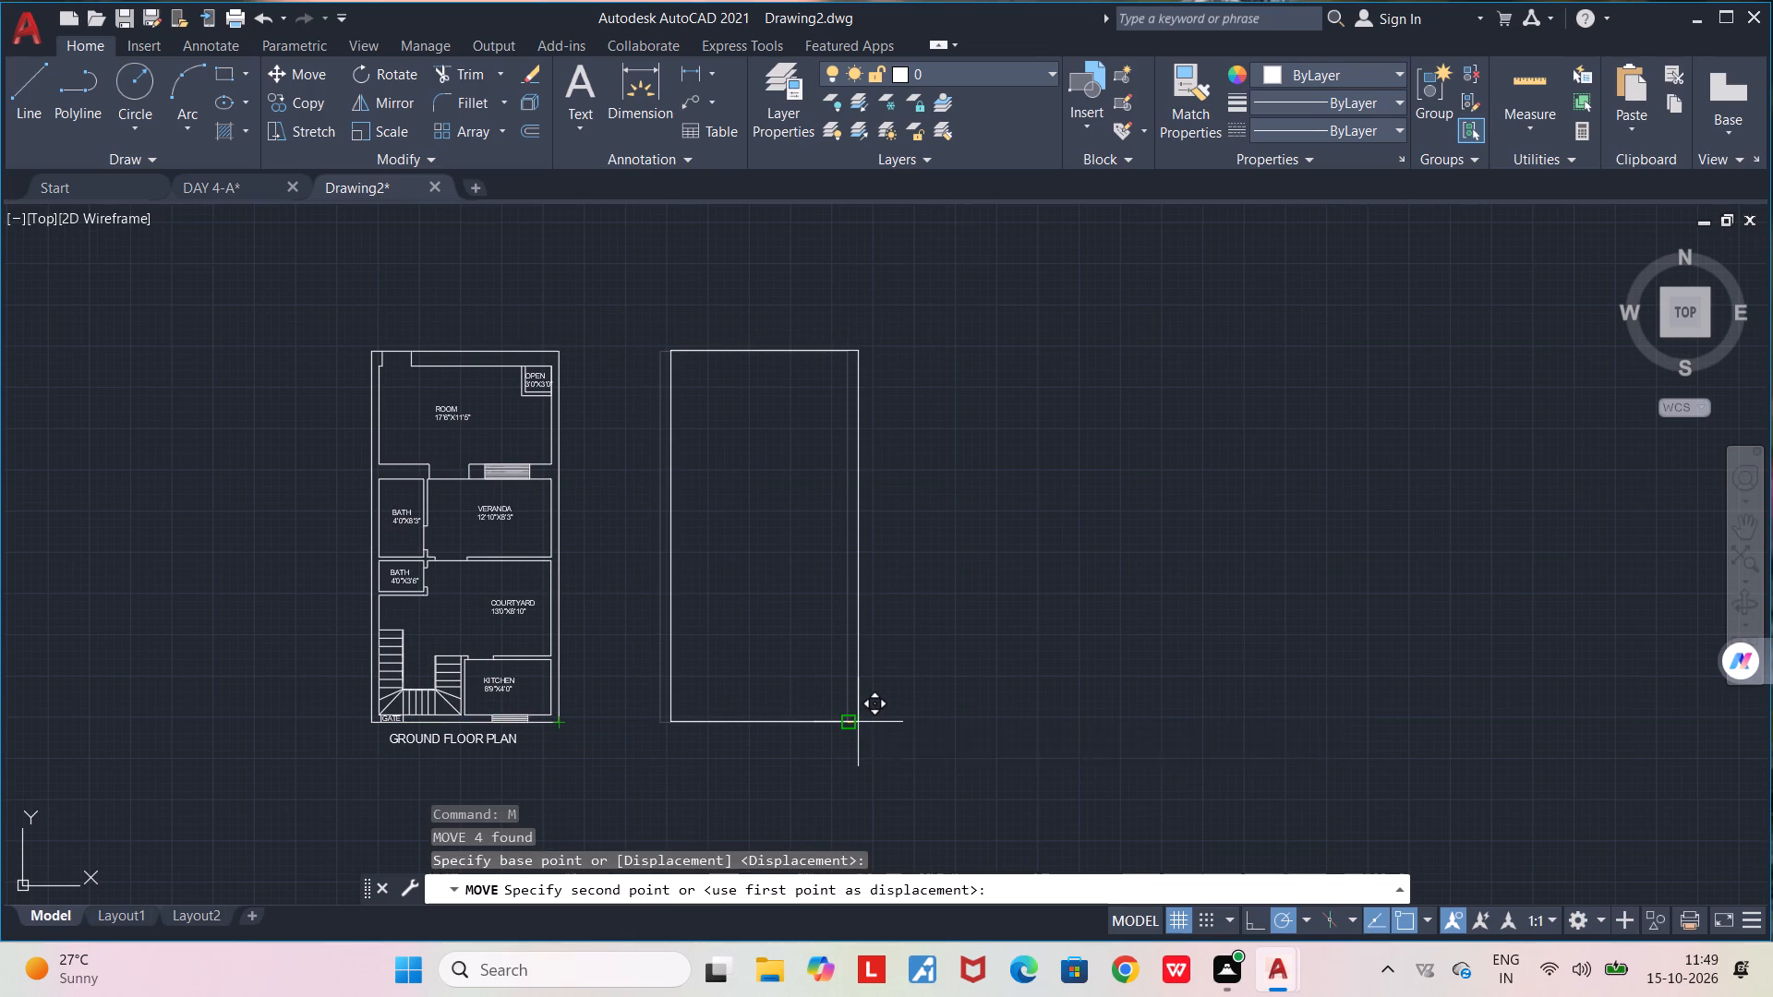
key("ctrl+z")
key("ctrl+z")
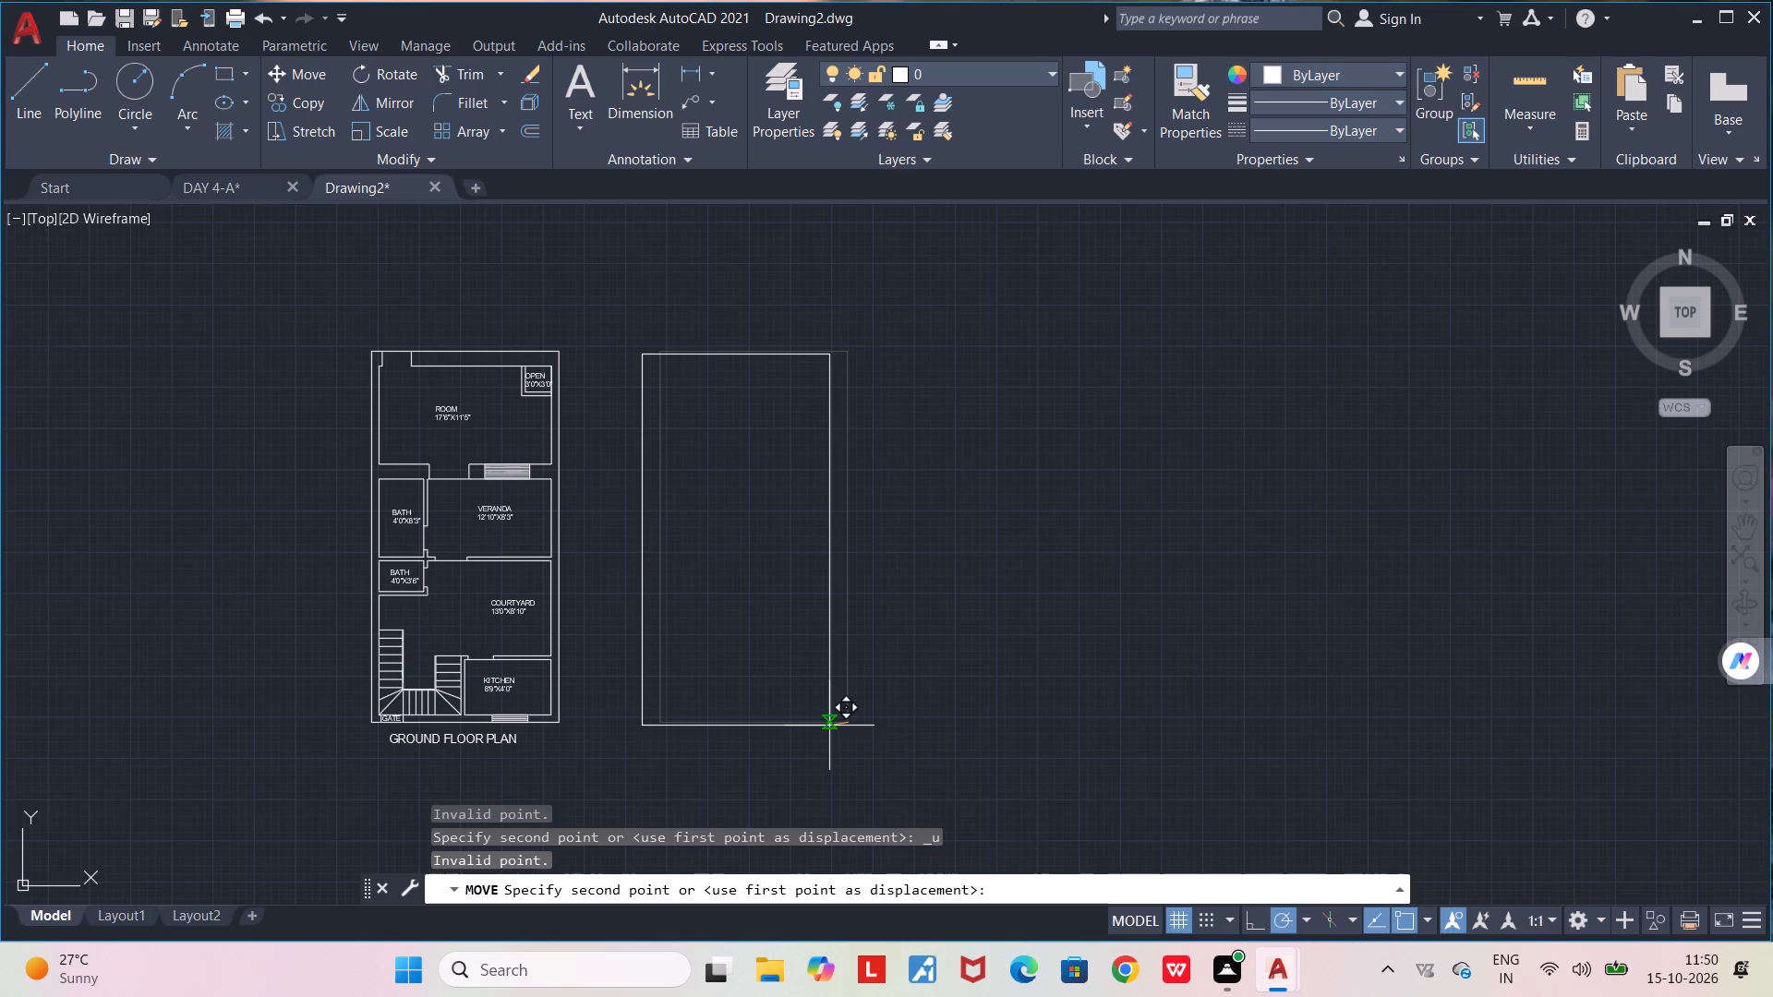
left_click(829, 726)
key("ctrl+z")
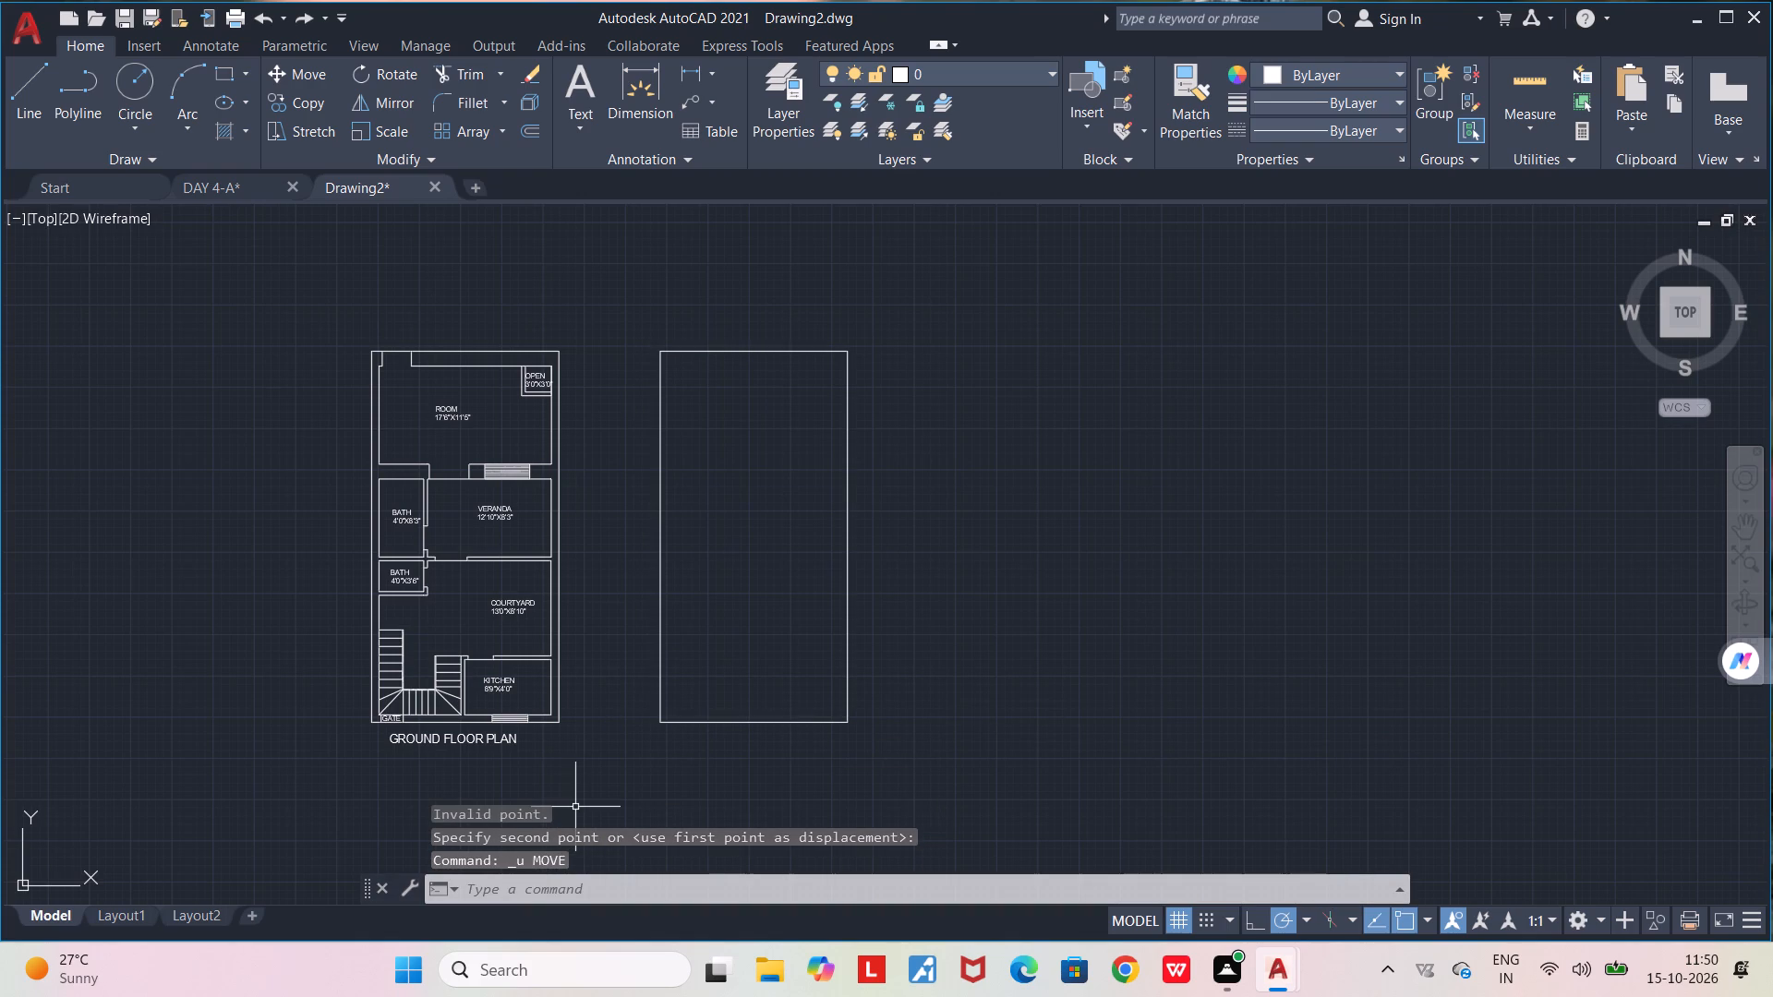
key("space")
Offset the top line and both side lines of the second outline 9" inward.
scroll(737, 812, "up", 1)
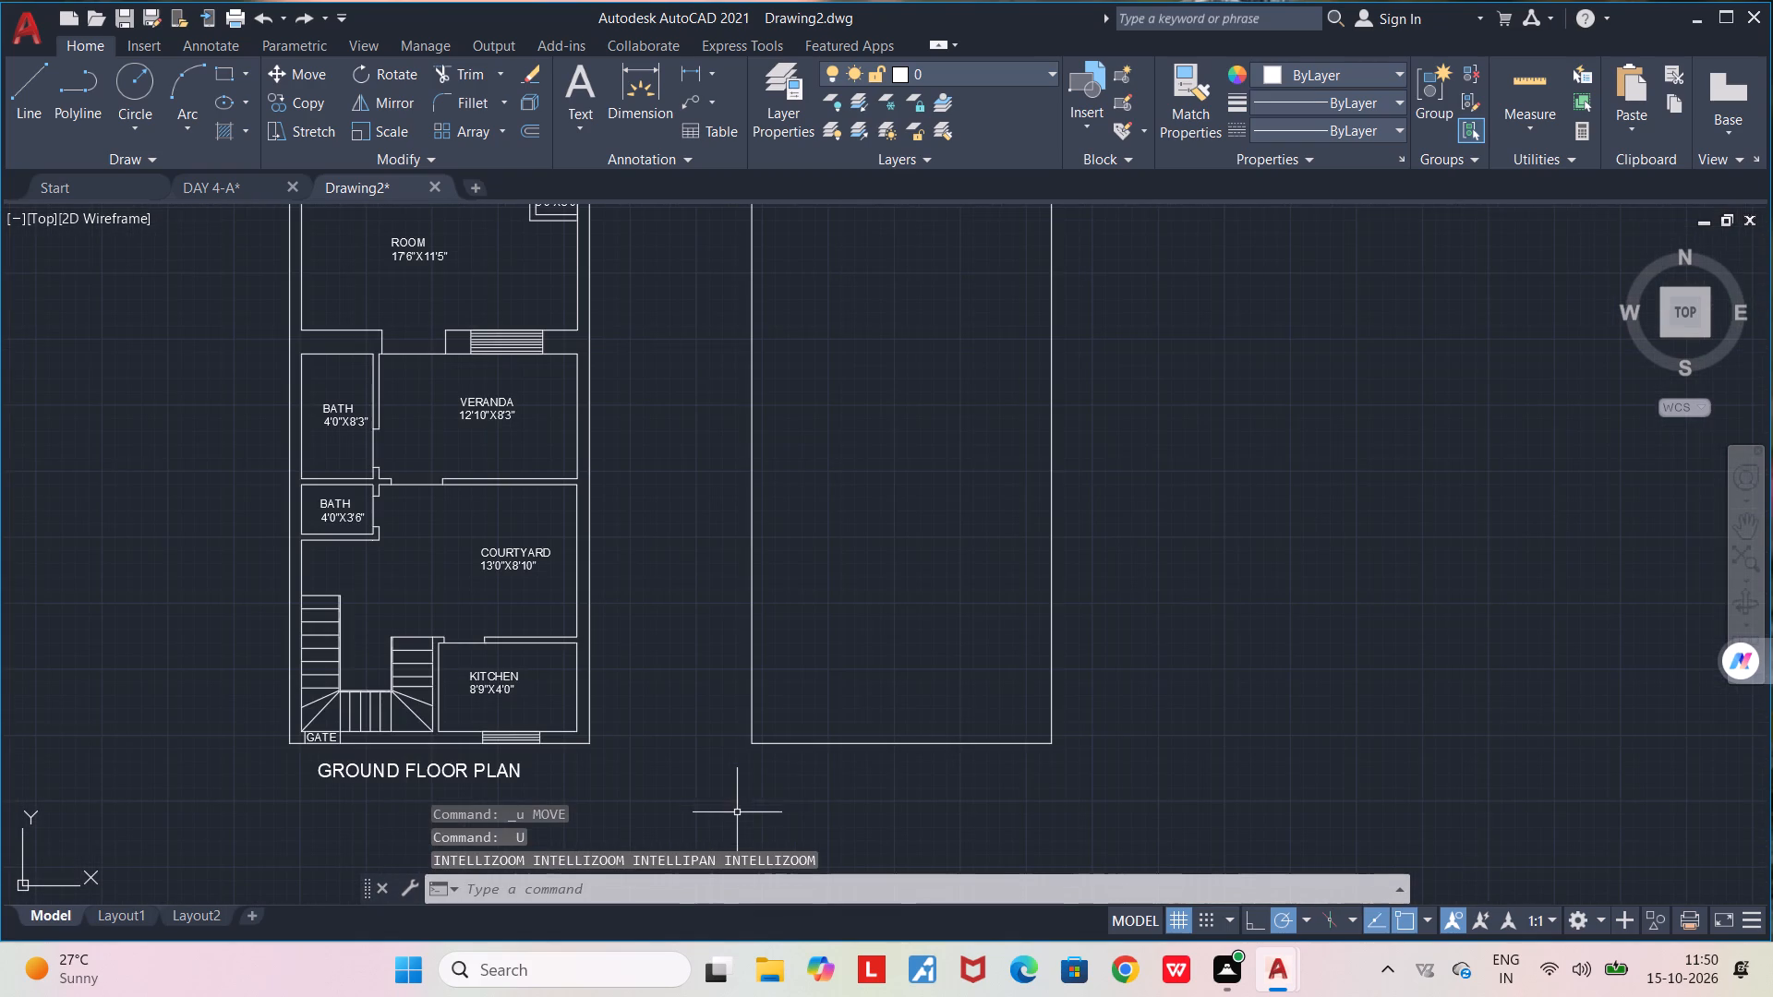
middle_click_drag(820, 627, 719, 670)
scroll(719, 670, "down", 2)
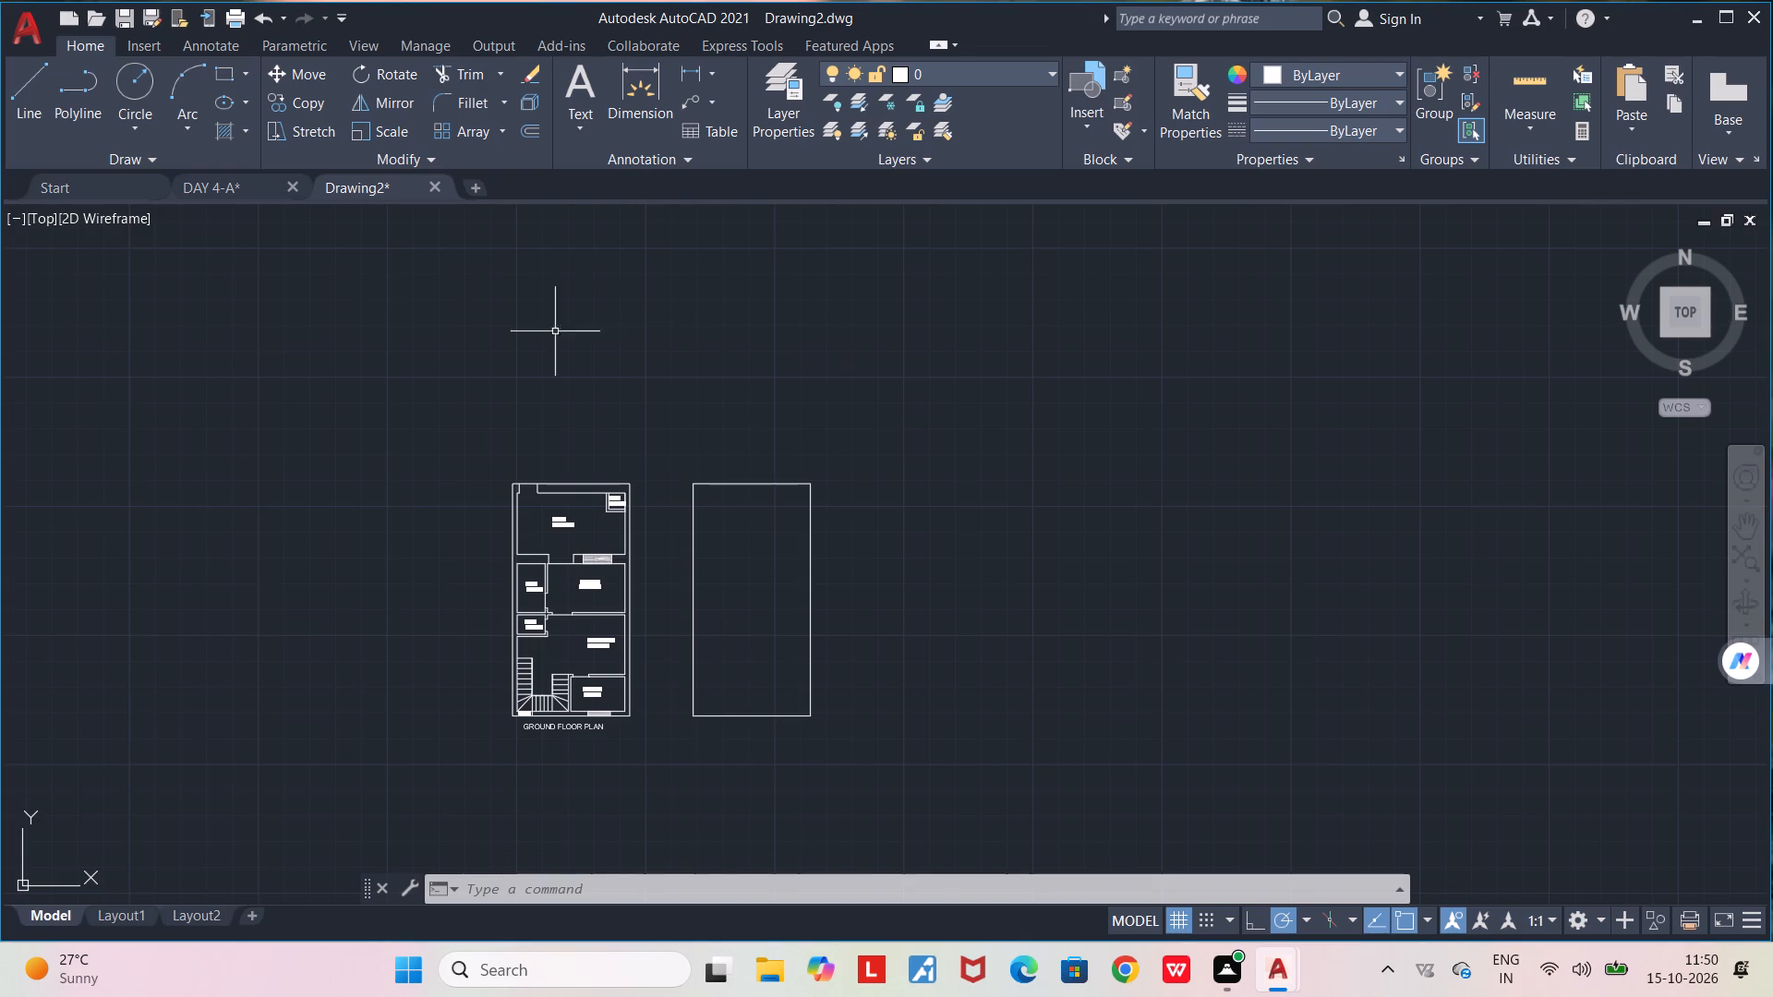
type("OFF")
key("Return")
scroll(806, 521, "up", 1)
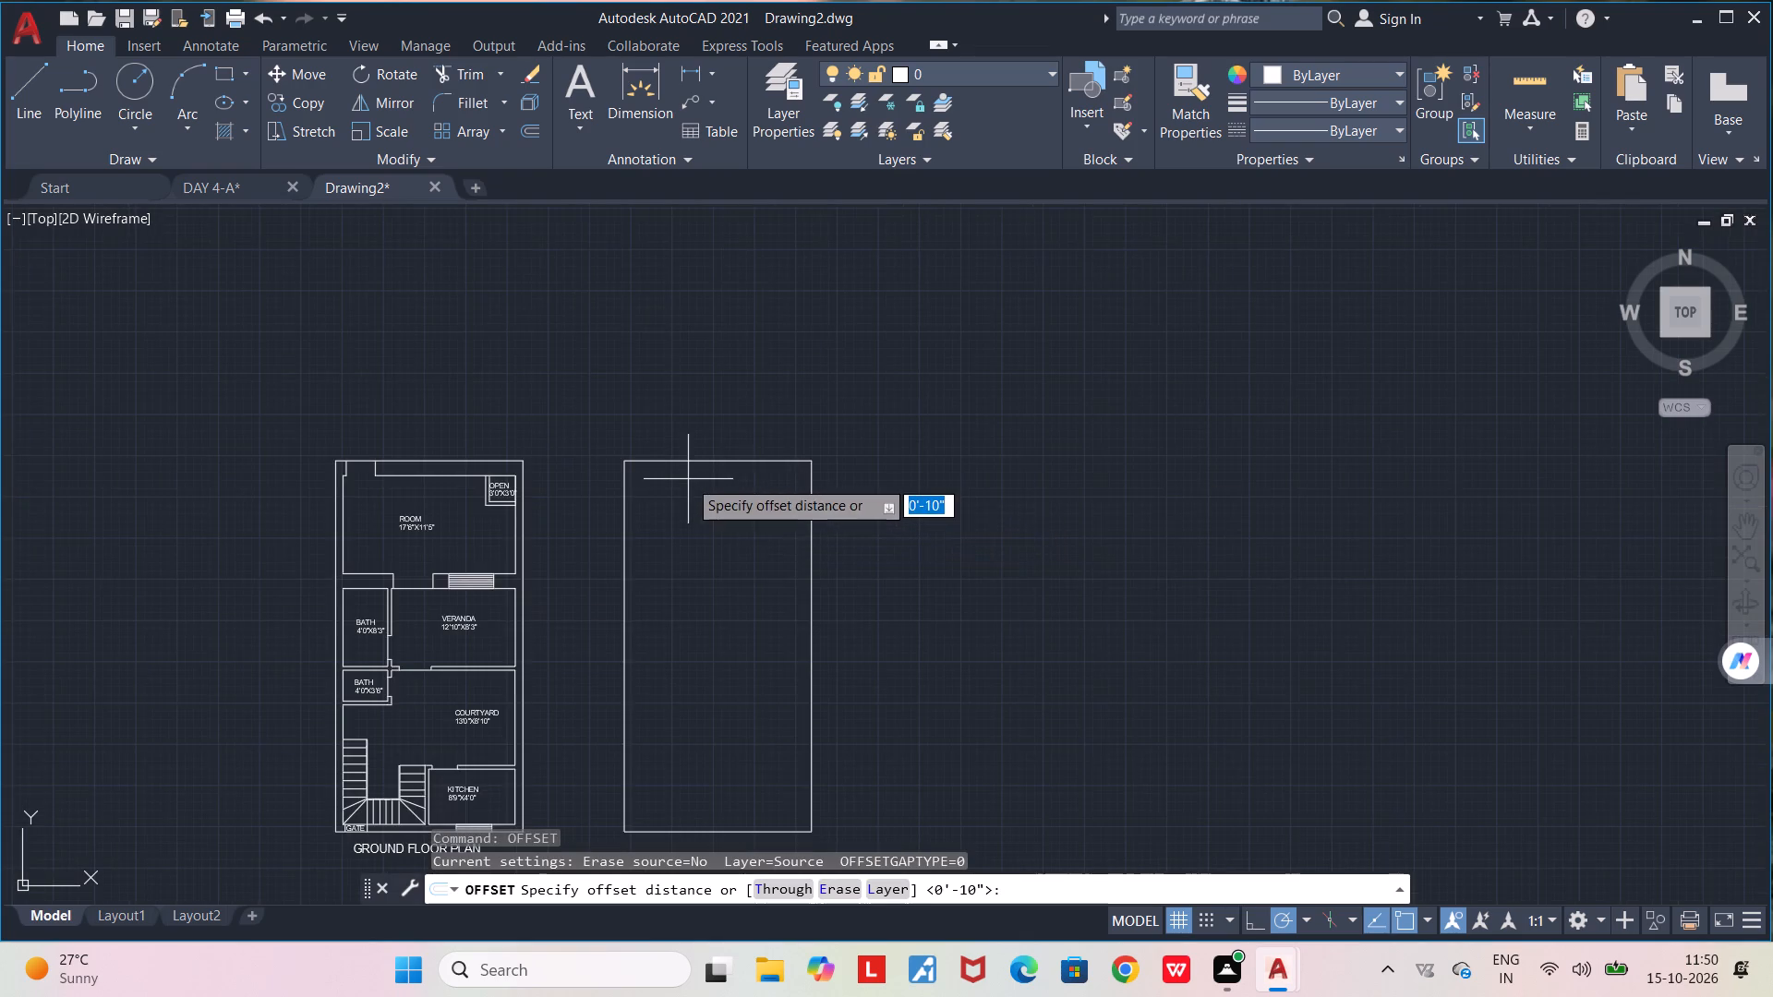
scroll(692, 479, "up", 2)
left_click(754, 432)
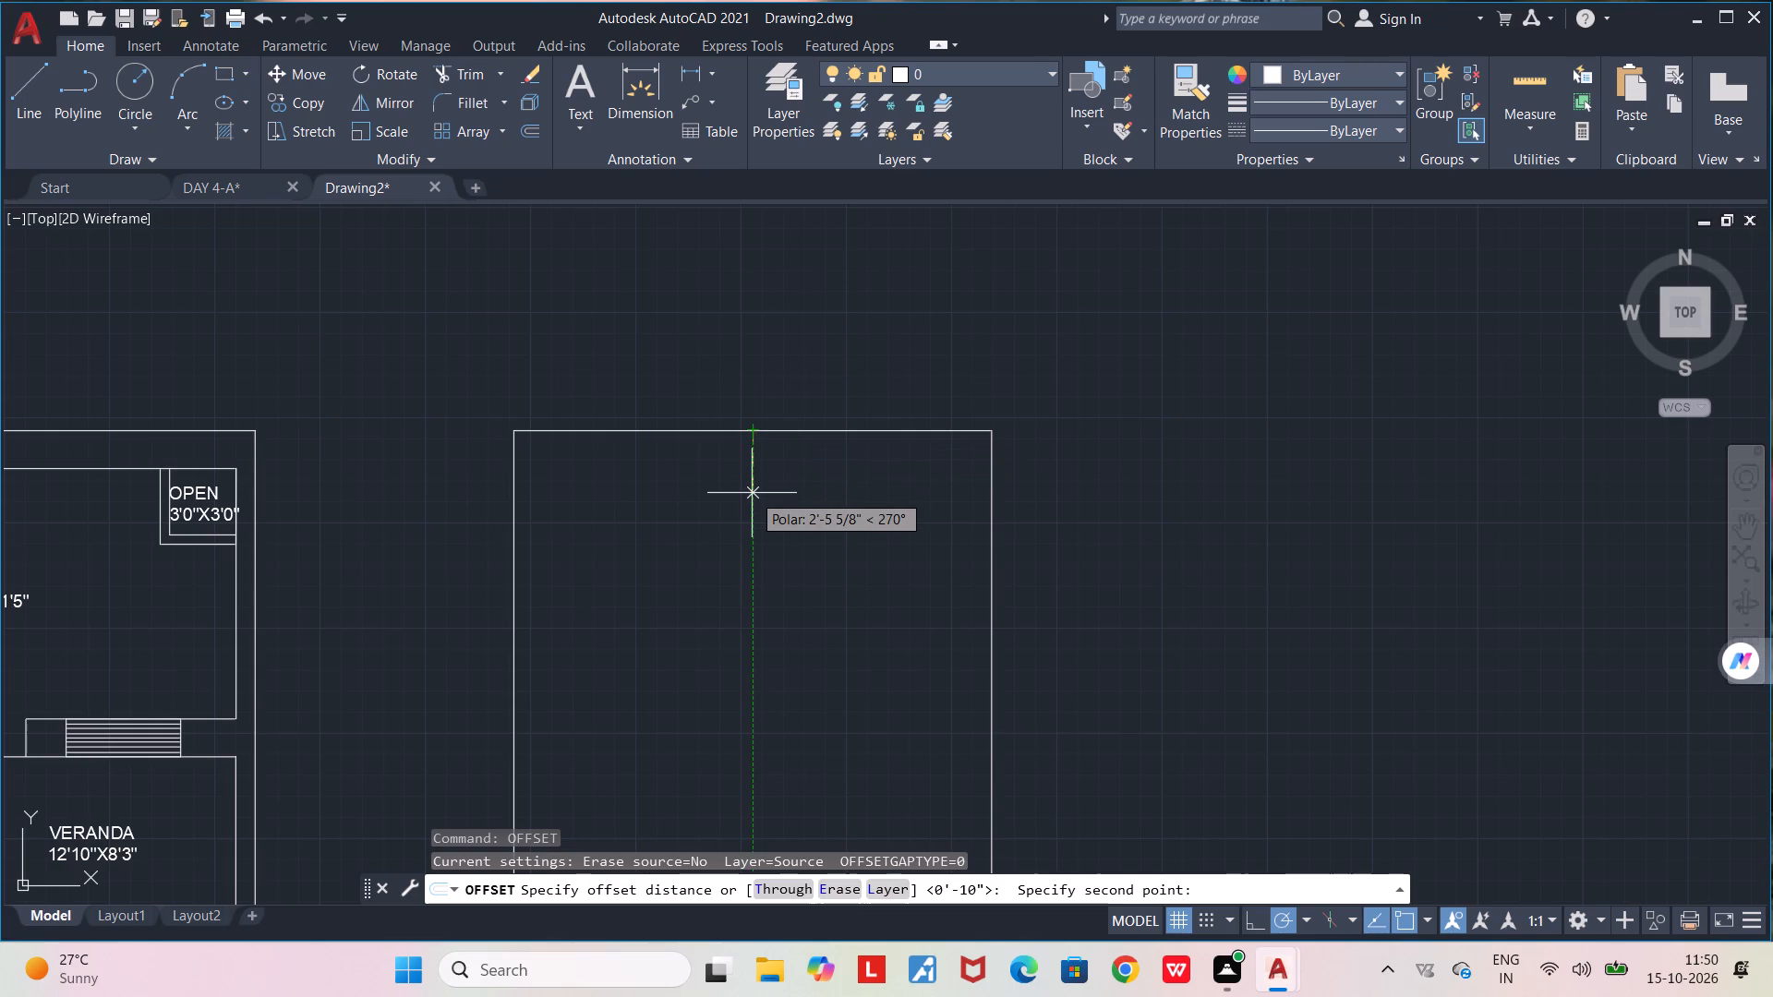
type("9\"")
key("Return")
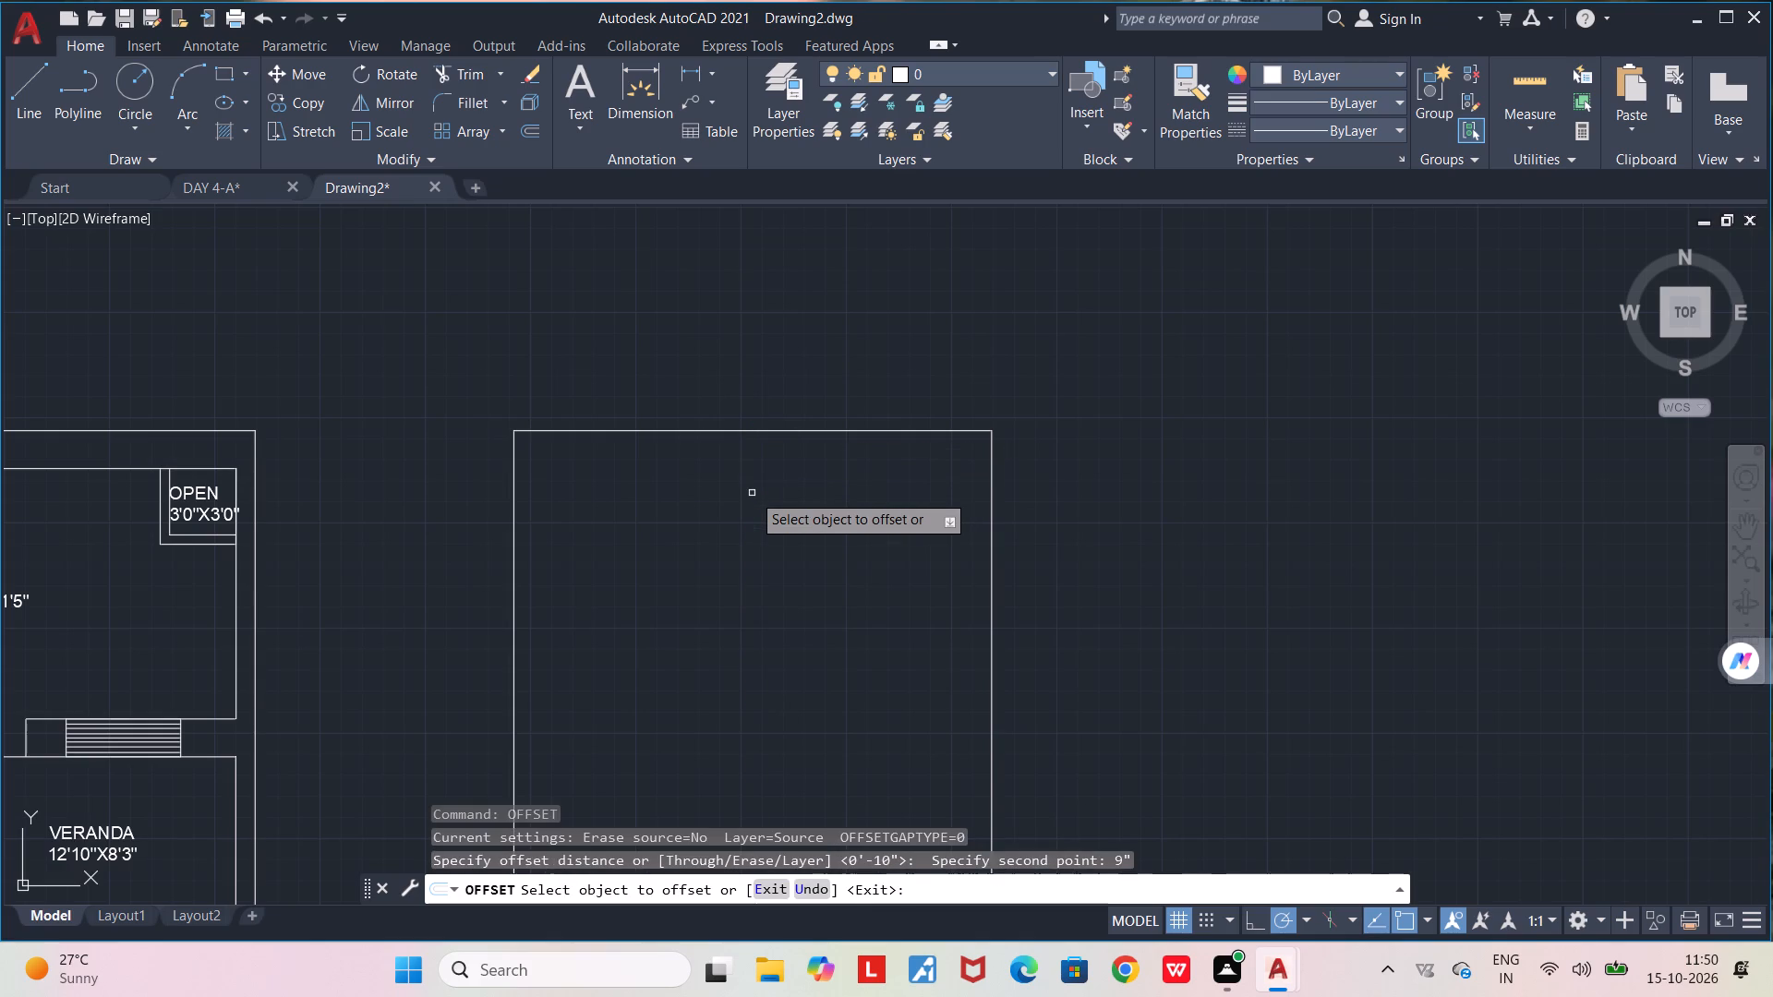
left_click(759, 429)
left_click(763, 455)
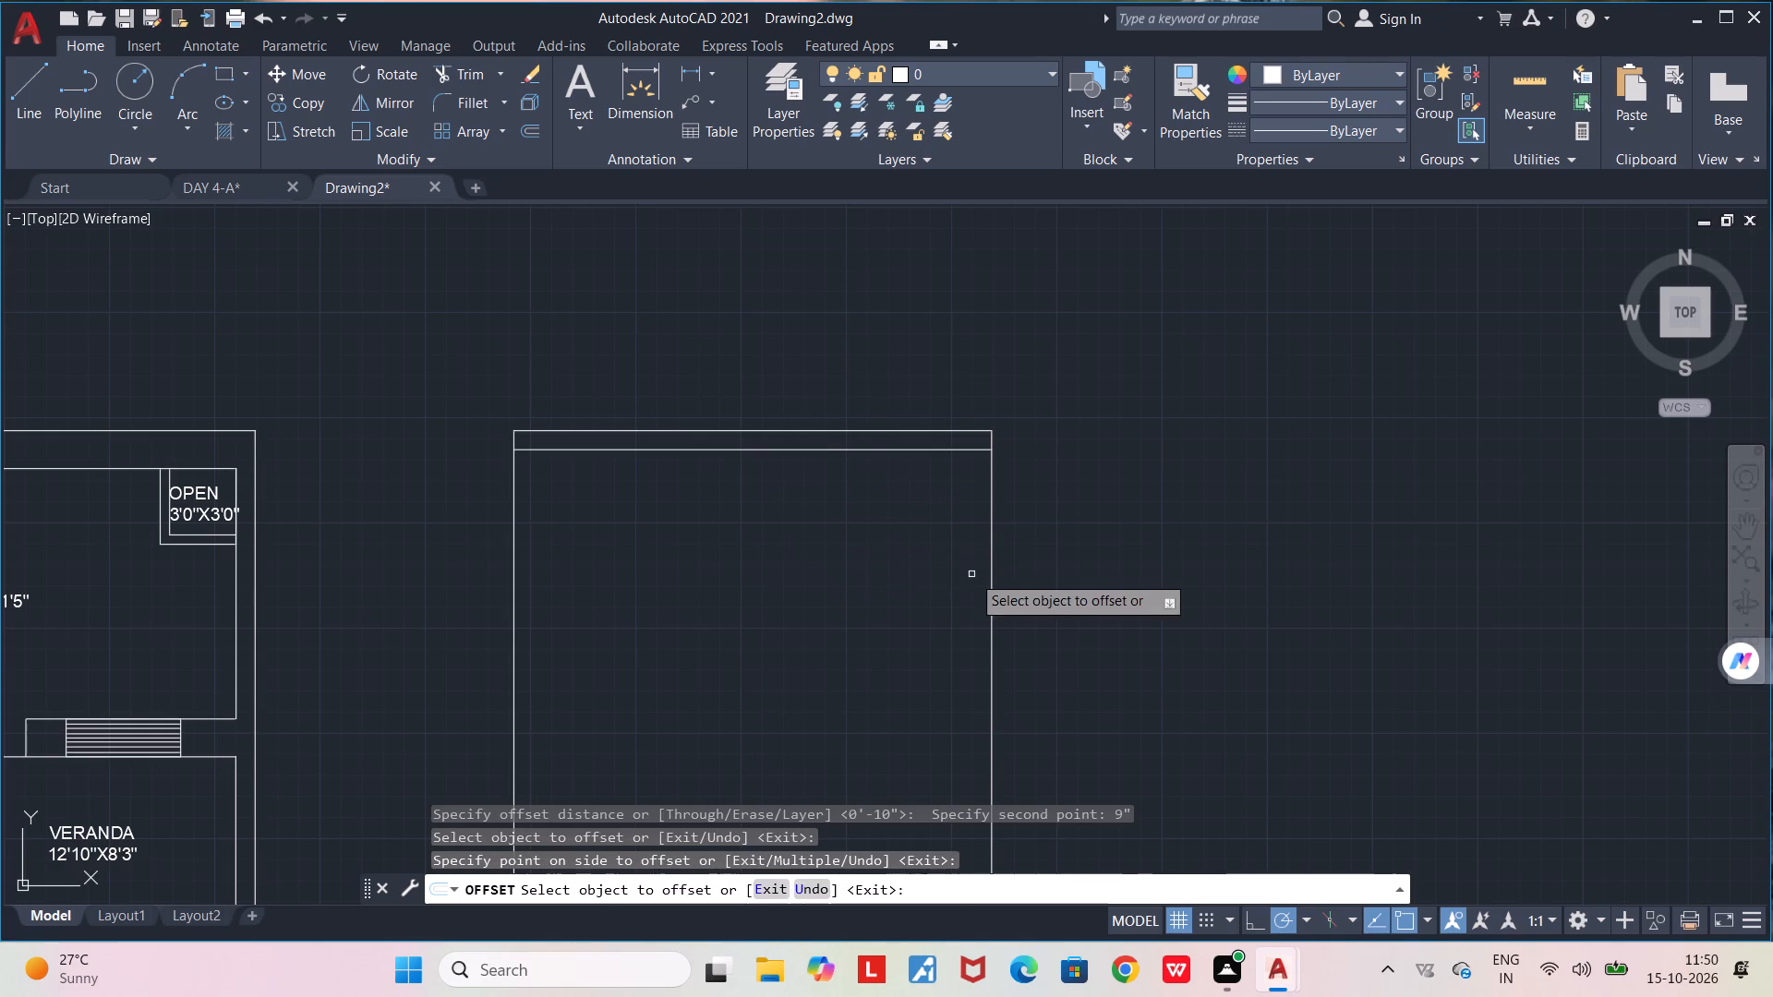
left_click(989, 592)
left_click(972, 591)
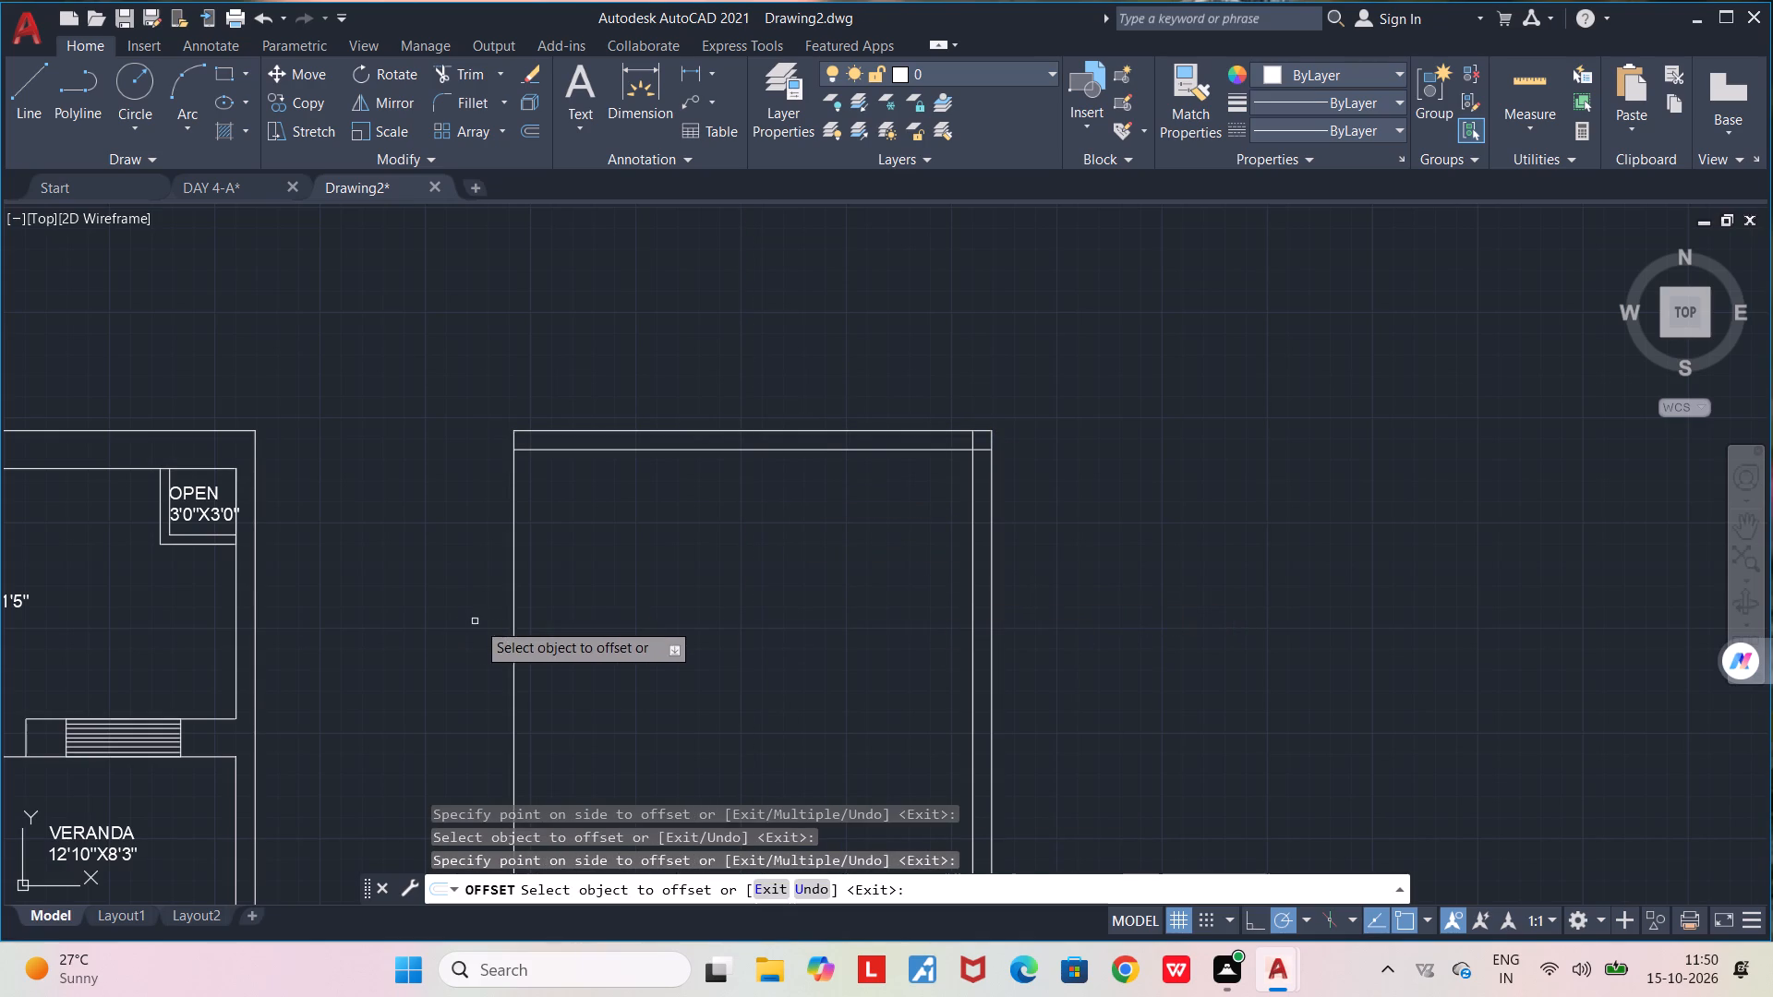
left_click(512, 615)
left_click(547, 635)
Offset the bottom line of the second outline 9" inward to complete the outer walls.
middle_click_drag(562, 635, 568, 420)
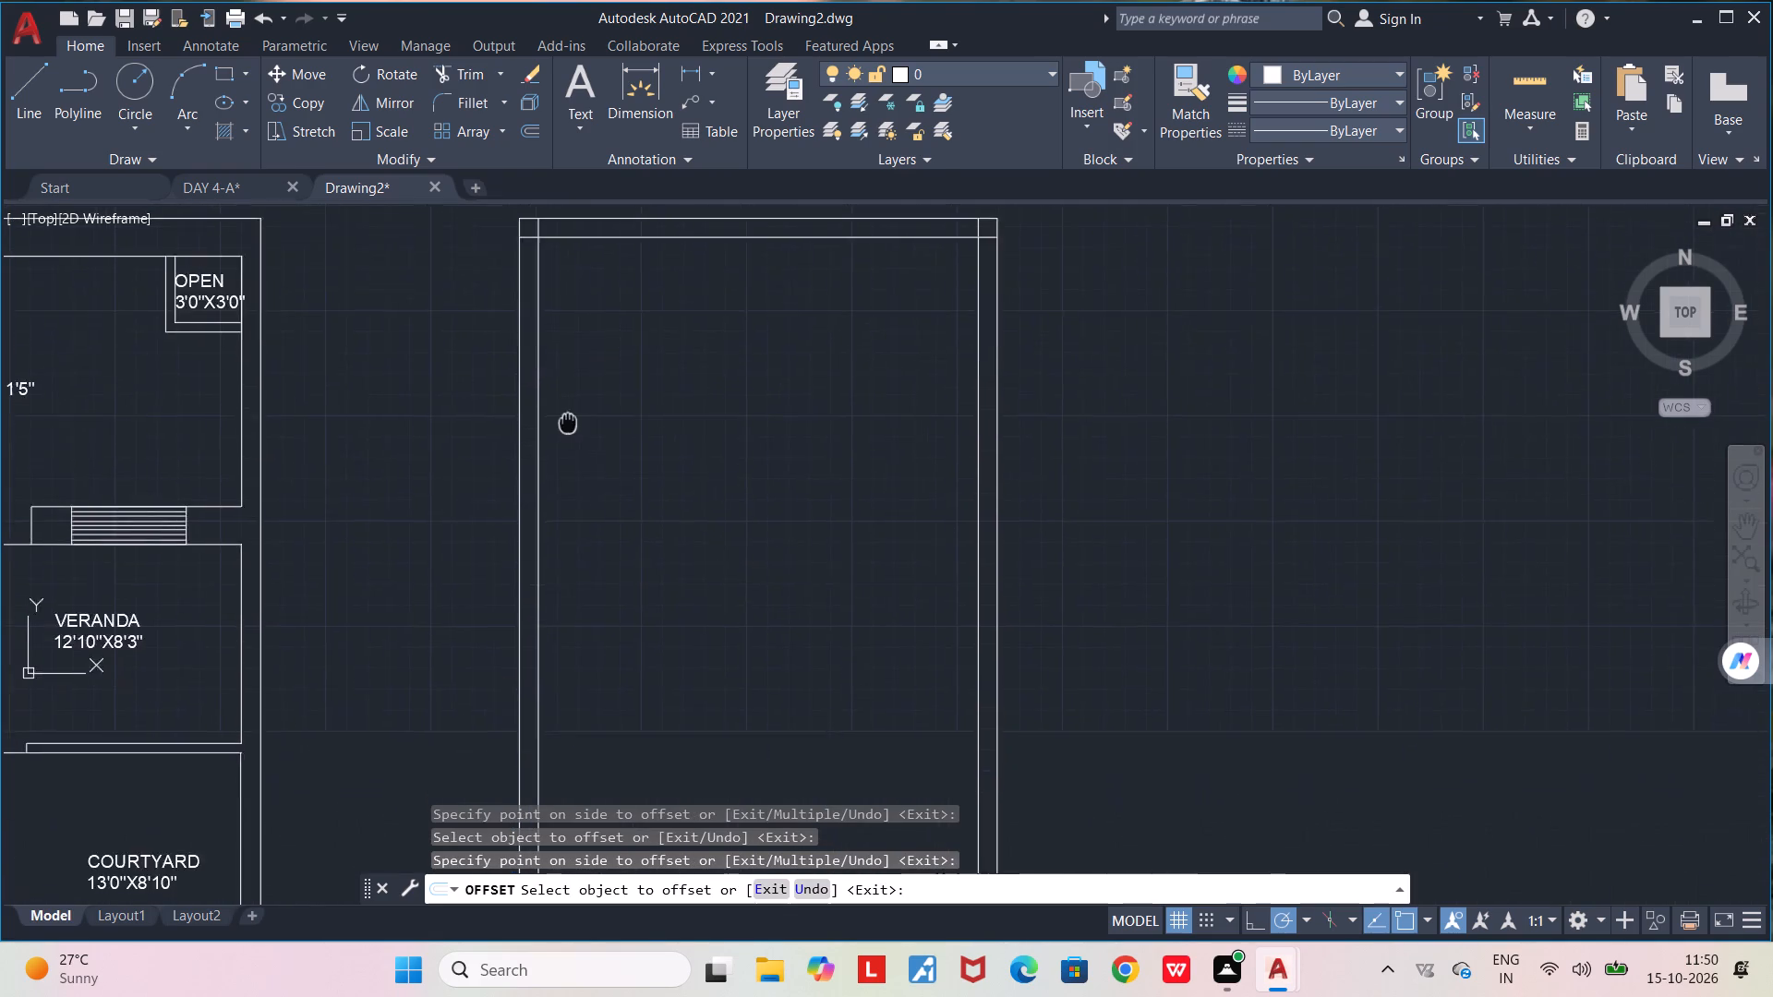
middle_click_drag(568, 420, 568, 416)
scroll(568, 416, "down", 4)
scroll(601, 532, "up", 3)
left_click(587, 523)
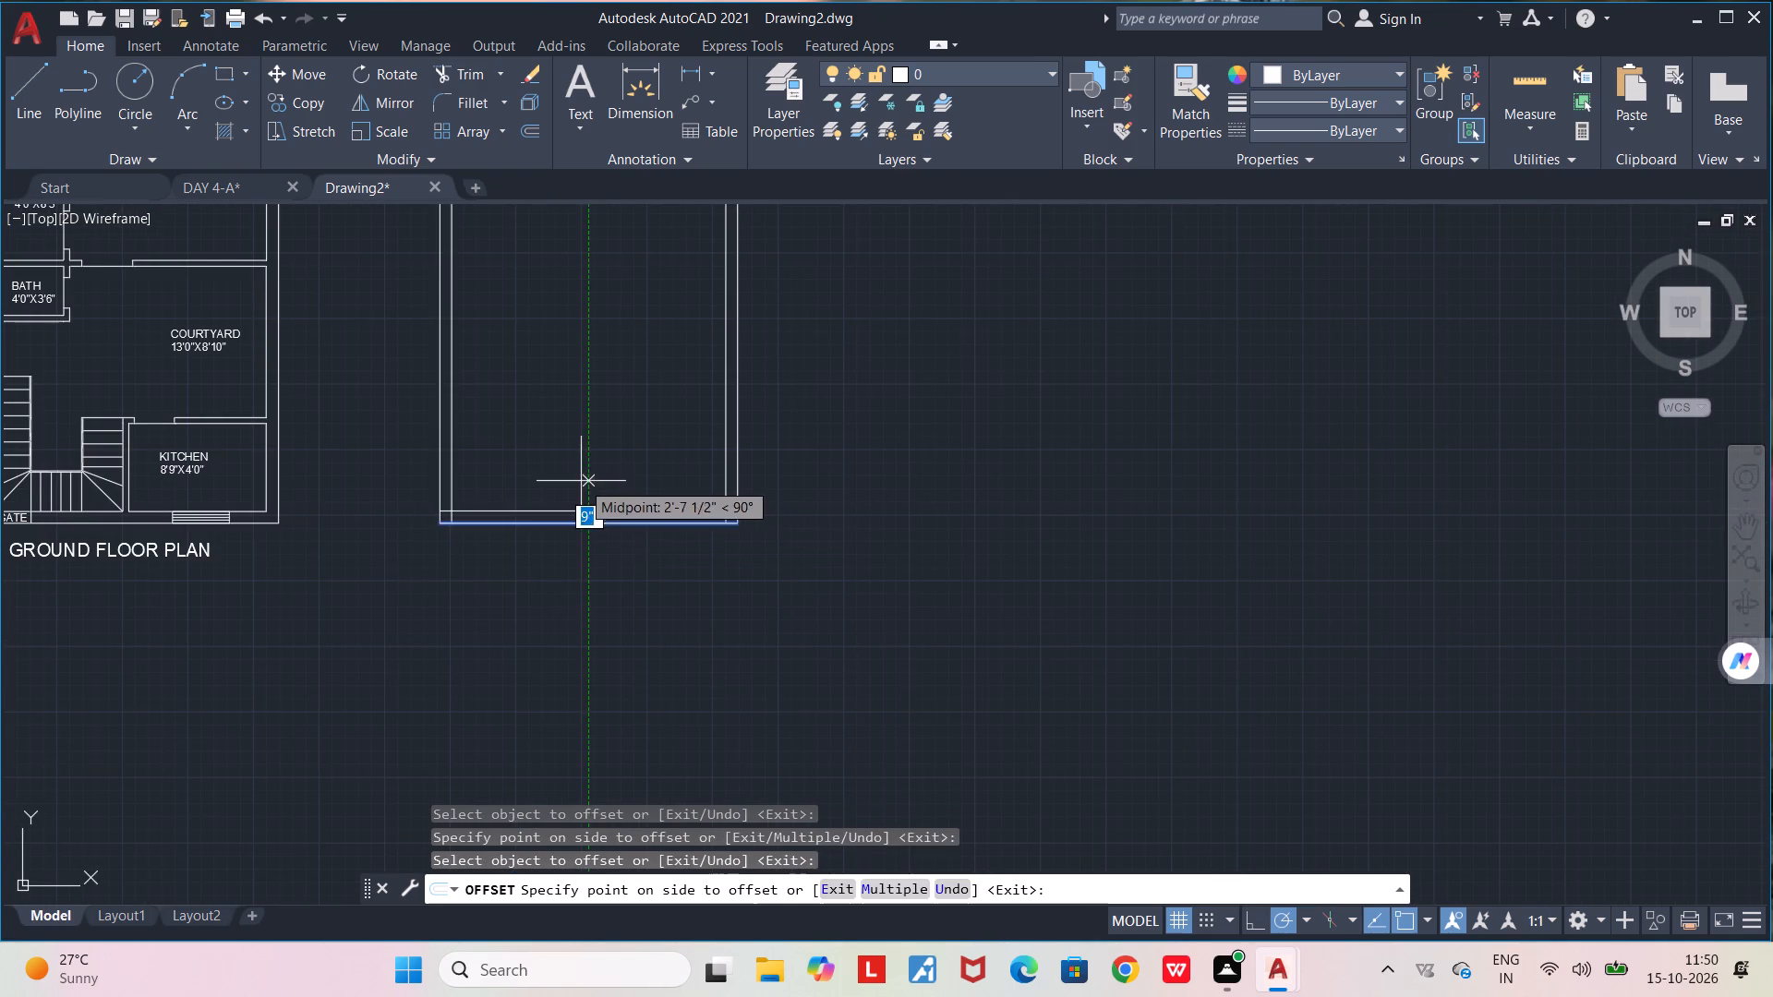
left_click(581, 481)
middle_click_drag(595, 417, 633, 596)
scroll(633, 596, "down", 1)
middle_click_drag(599, 463, 639, 645)
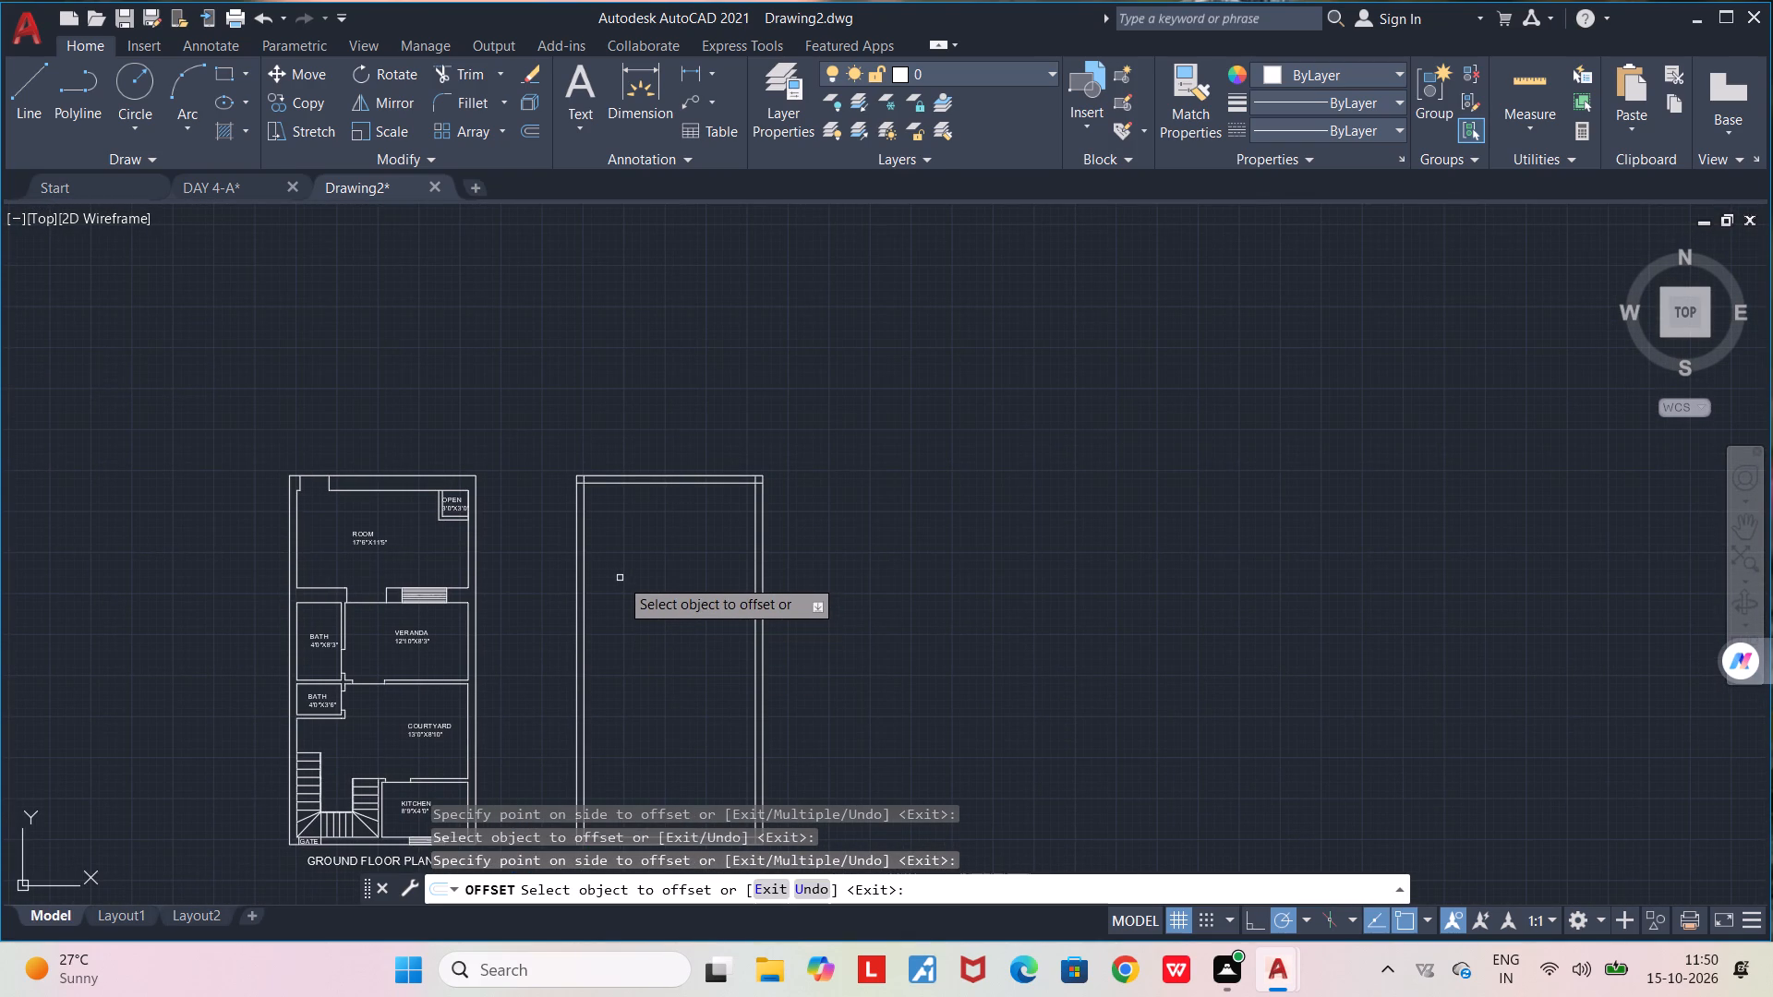
key("space")
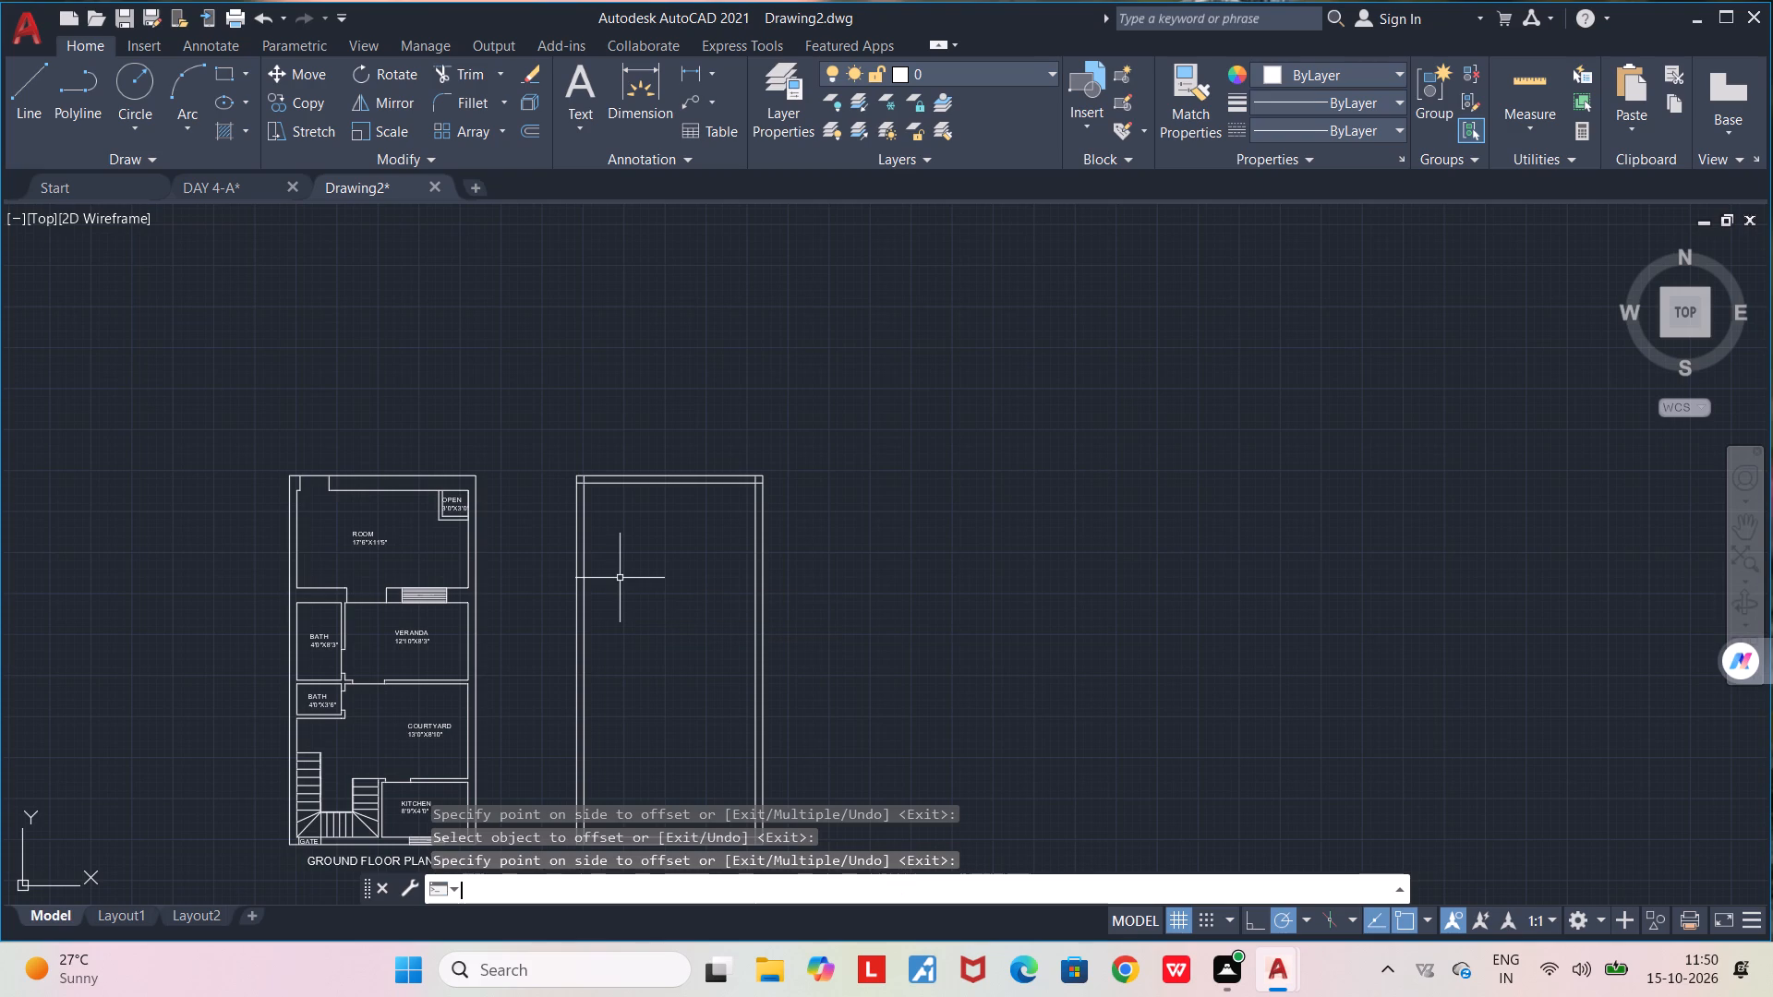
Draw lines from the inner top-right wall corner 3'0" down, 3'0" left and up past the top wall to form a small box.
key("l")
key("Return")
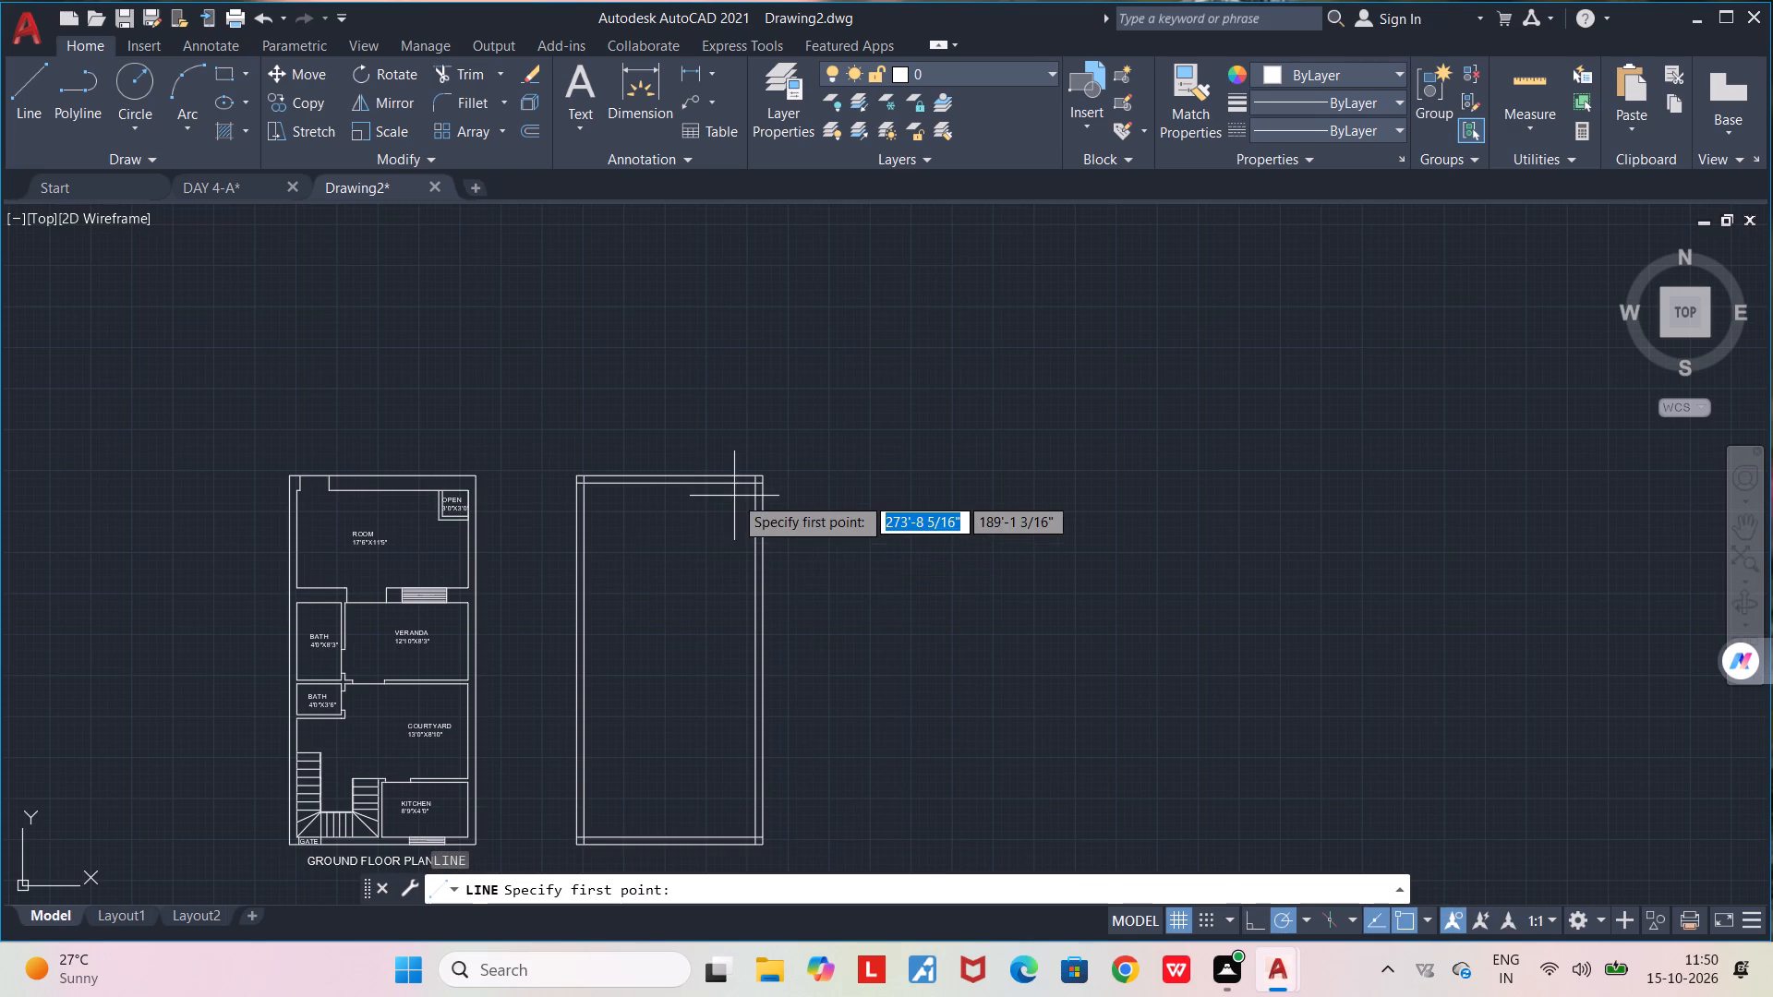
scroll(751, 487, "up", 3)
left_click(765, 472)
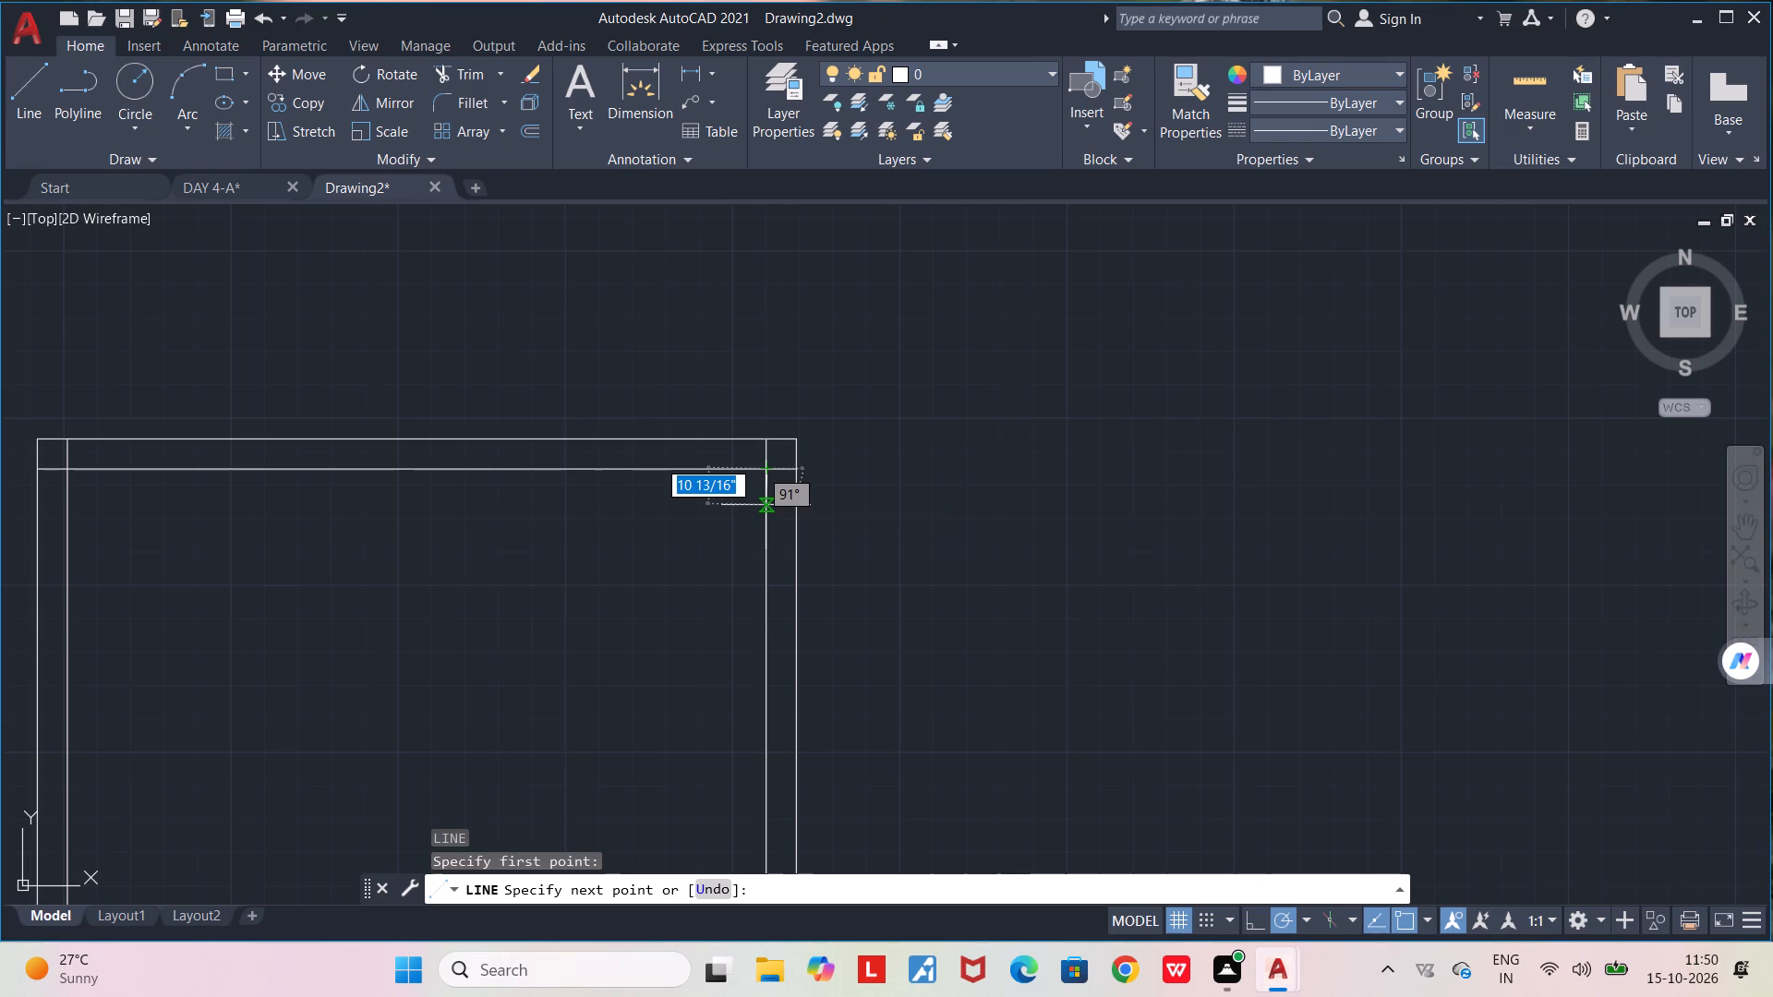
type("3'0\"")
key("Return")
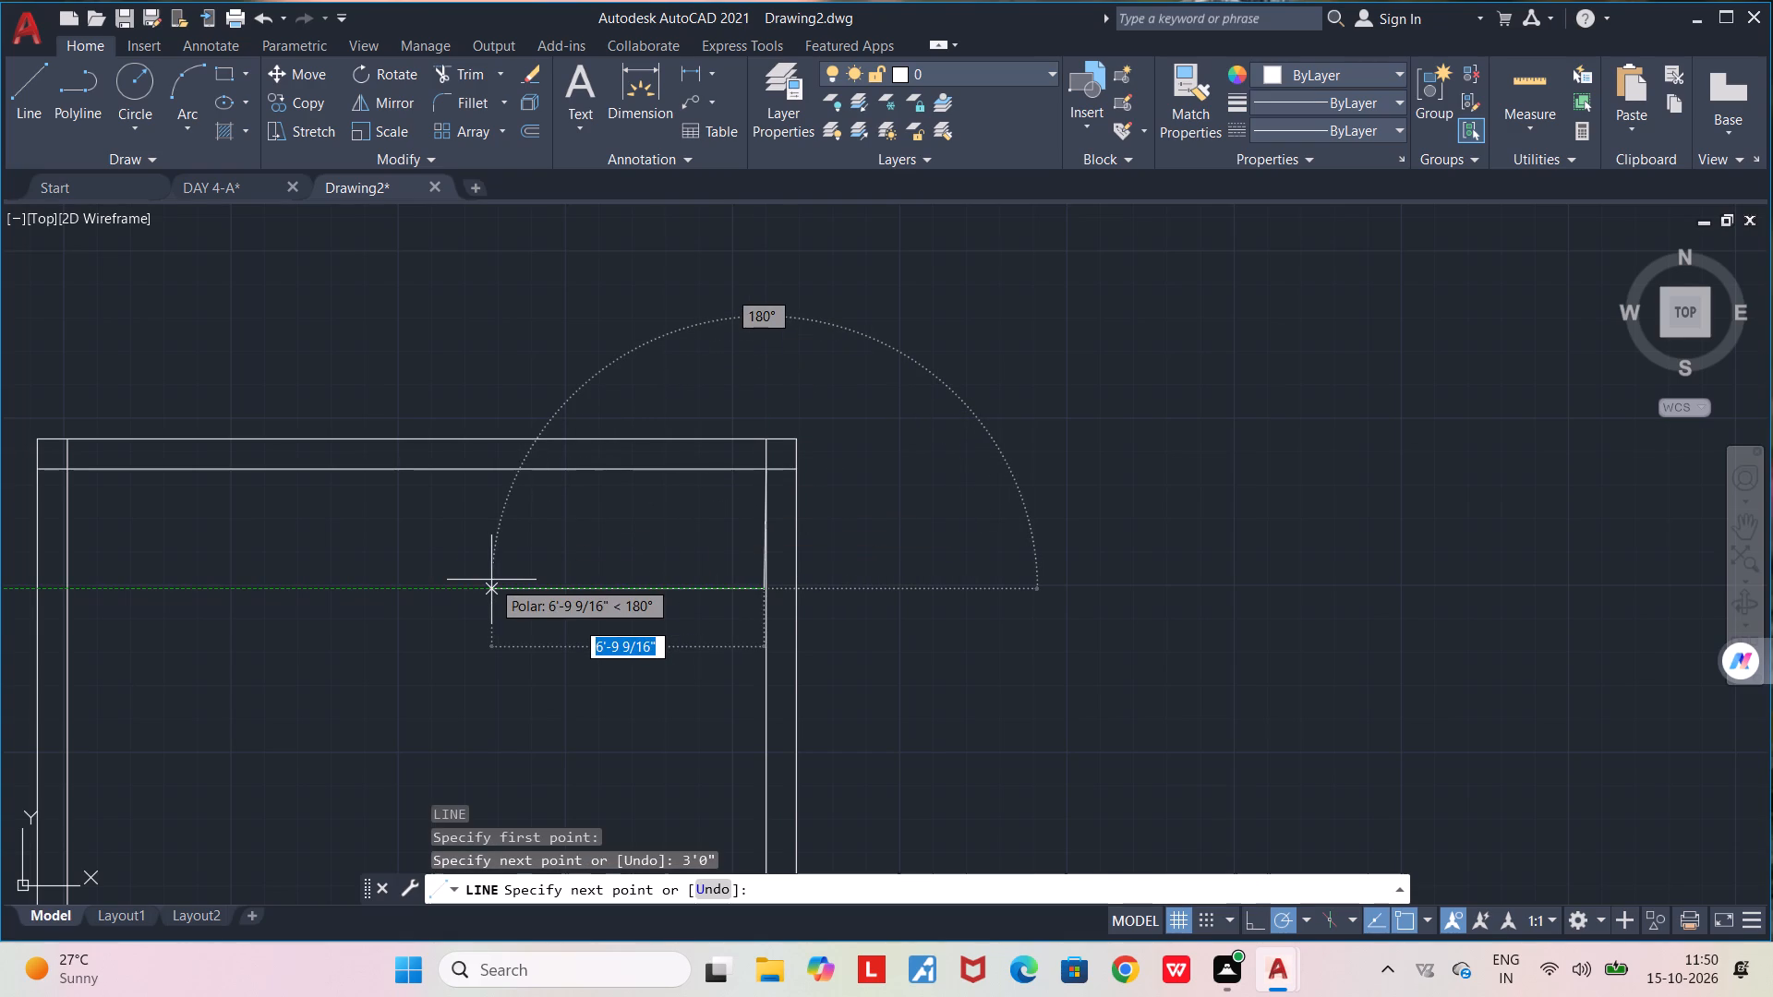
type("3'0\"")
key("Return")
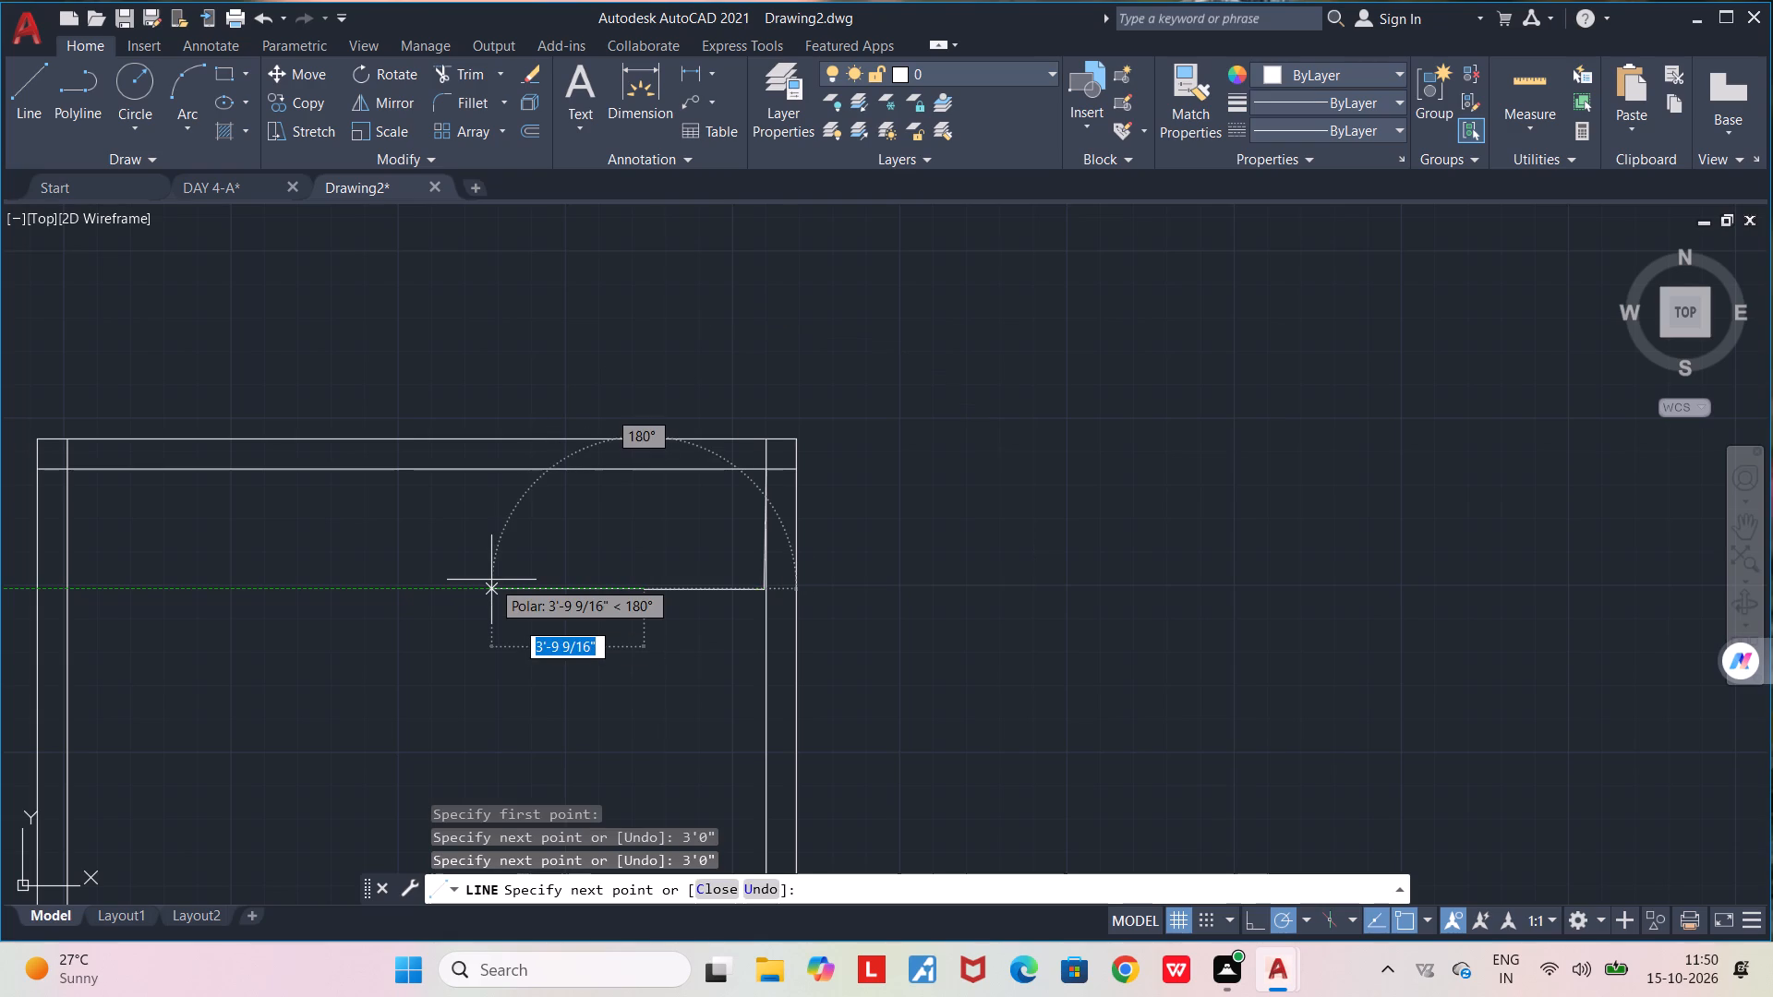
left_click(649, 310)
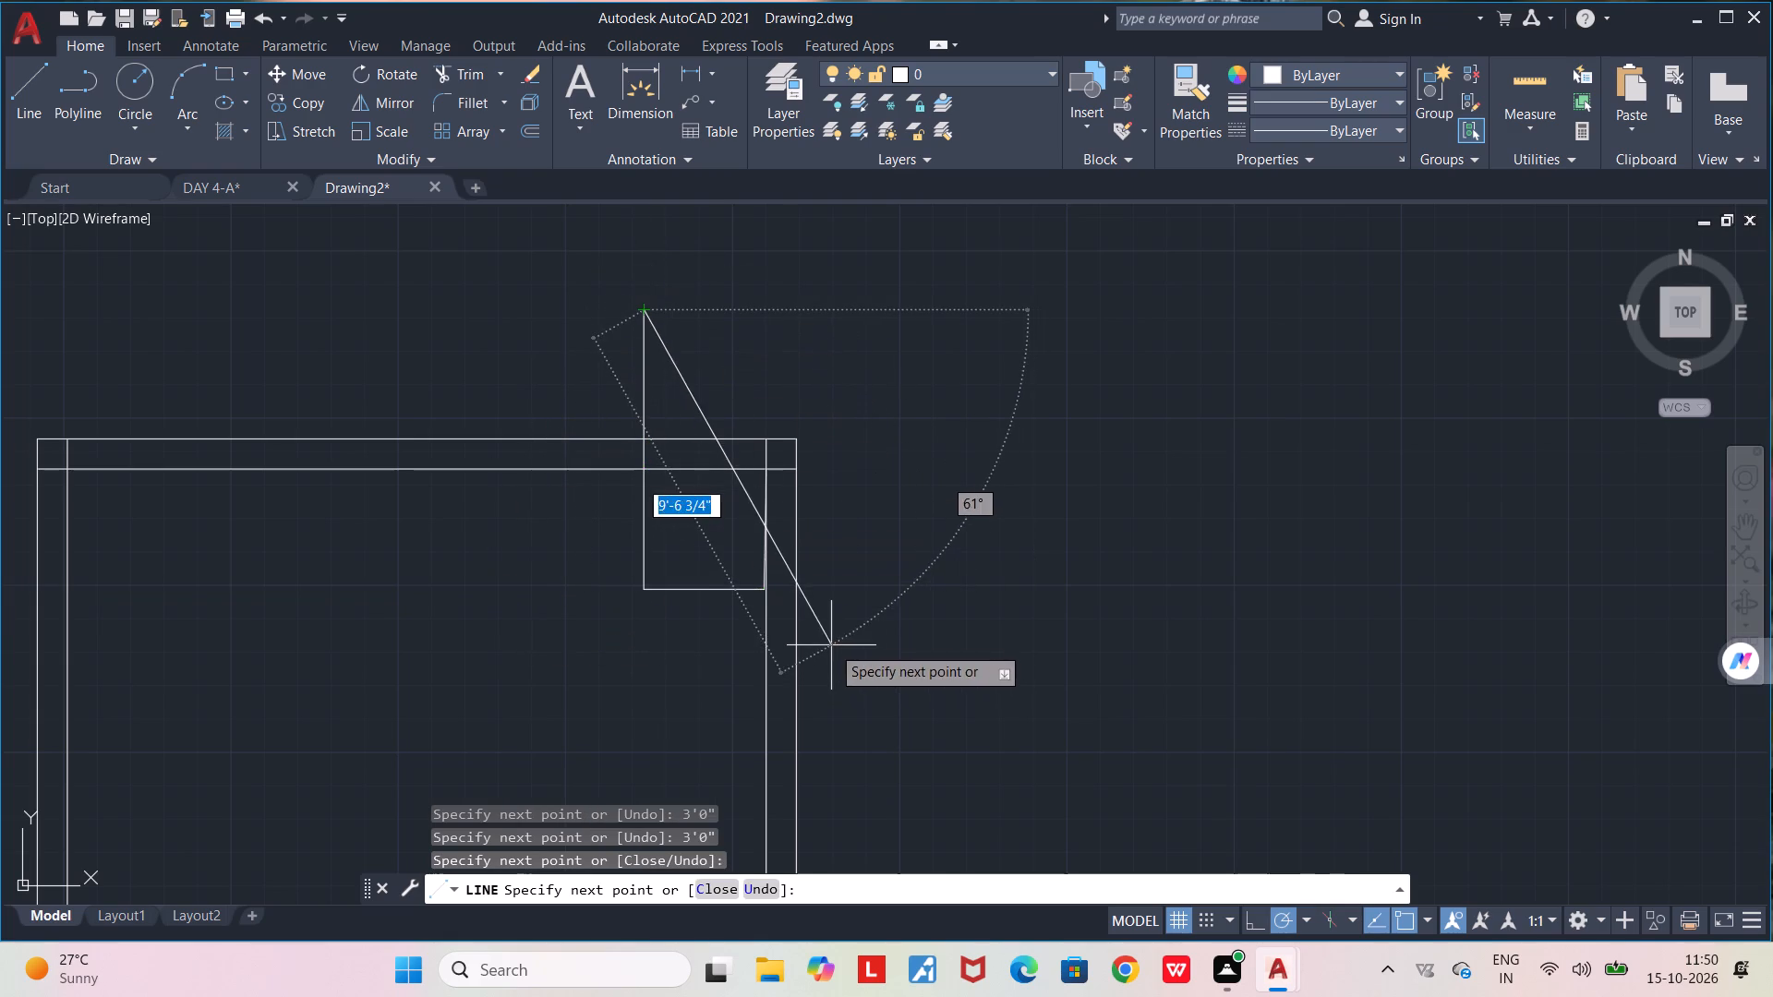
key("space")
Trim away the box's slanted right side and the part of its left side crossing and projecting above the top wall.
type("T")
key("r")
key("Return")
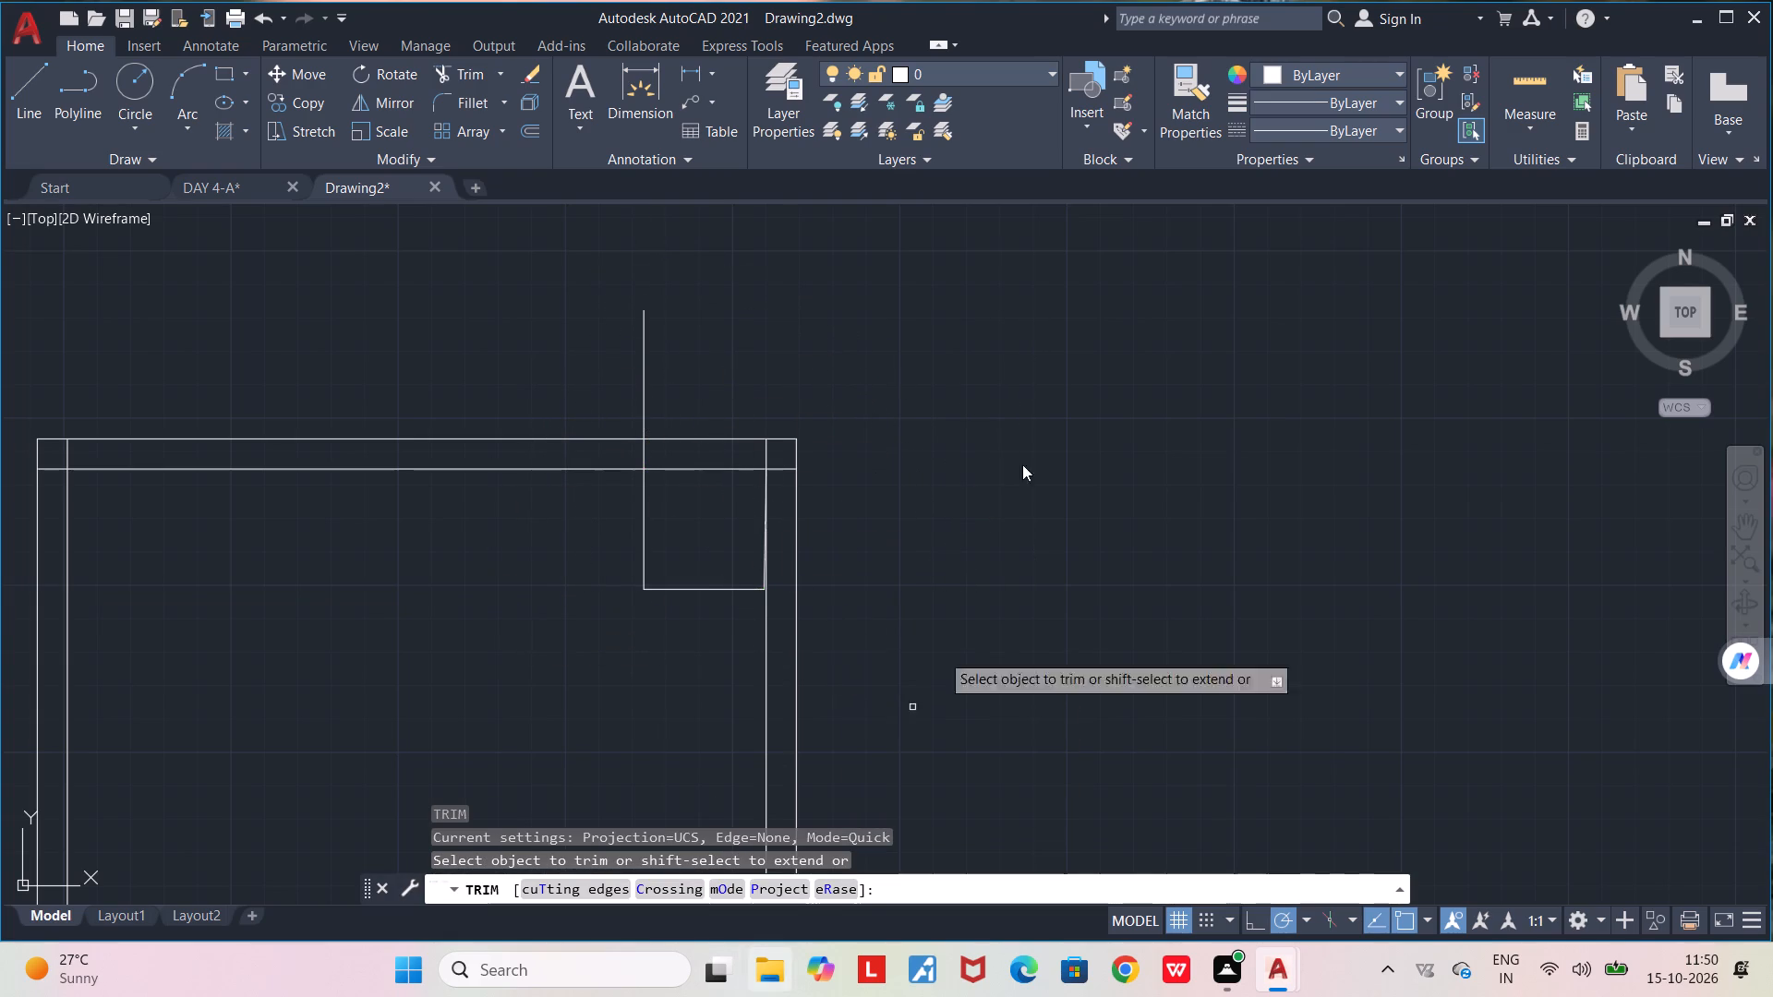
scroll(710, 581, "up", 4)
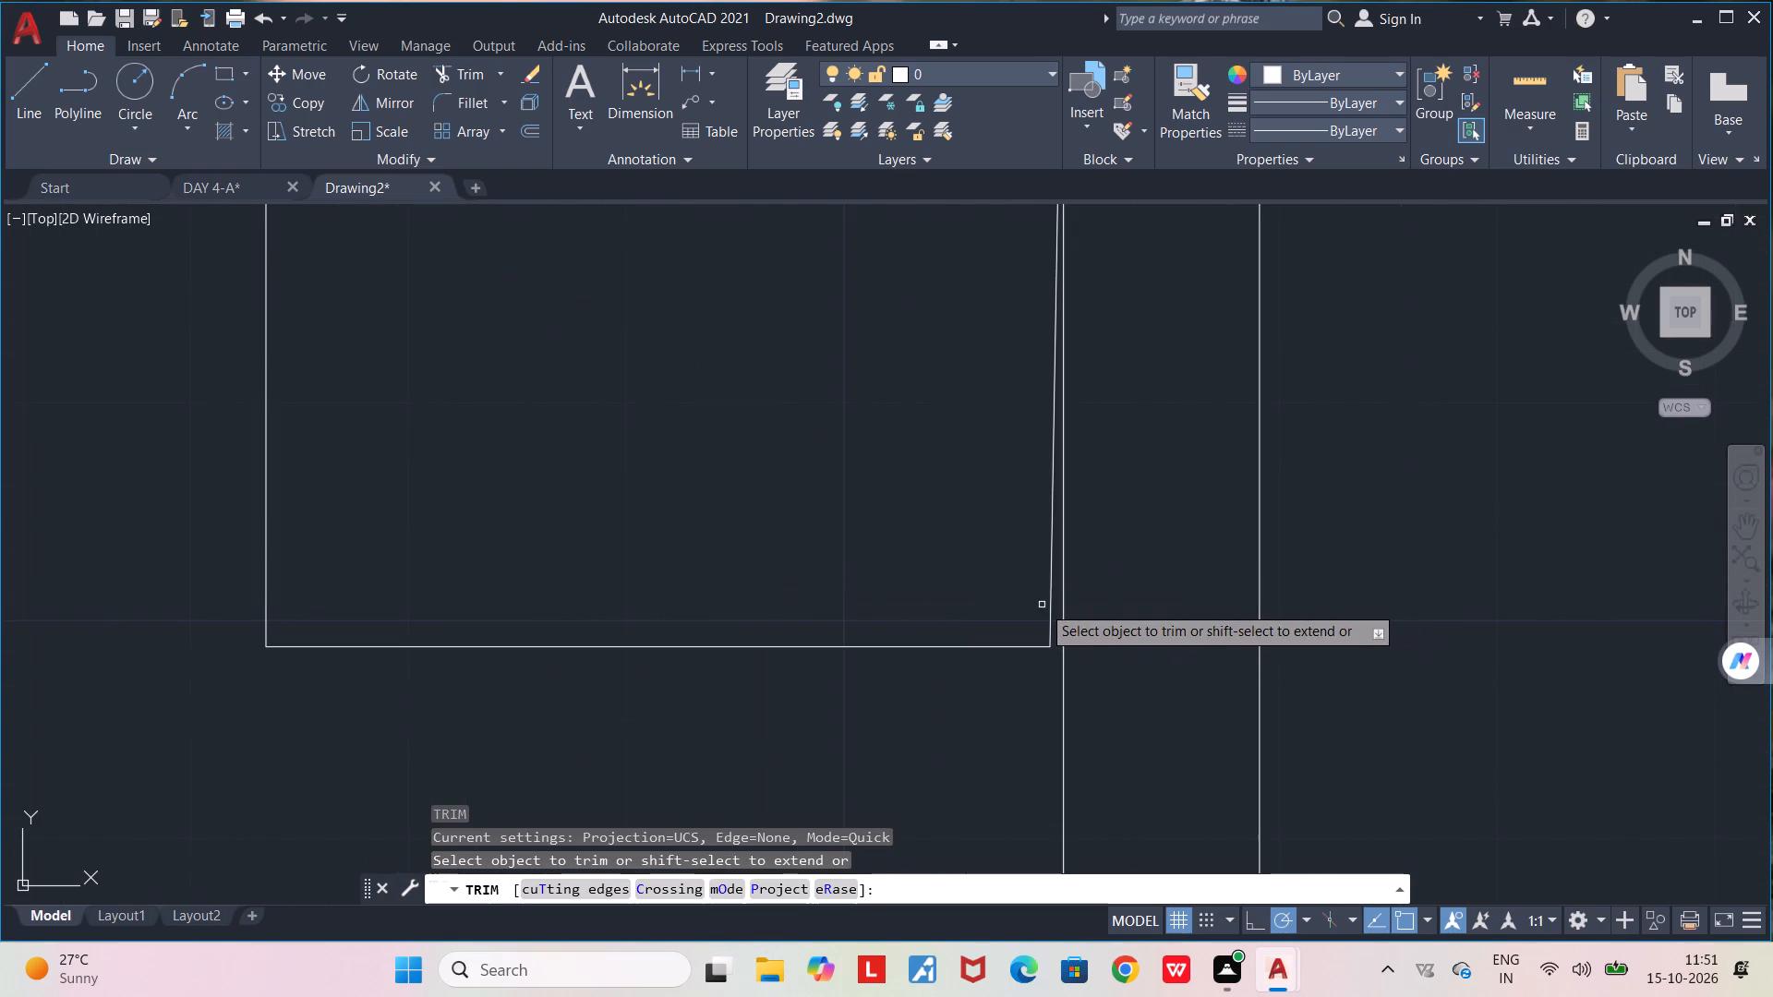
left_click(1050, 609)
scroll(934, 549, "down", 3)
middle_click_drag(892, 512, 891, 546)
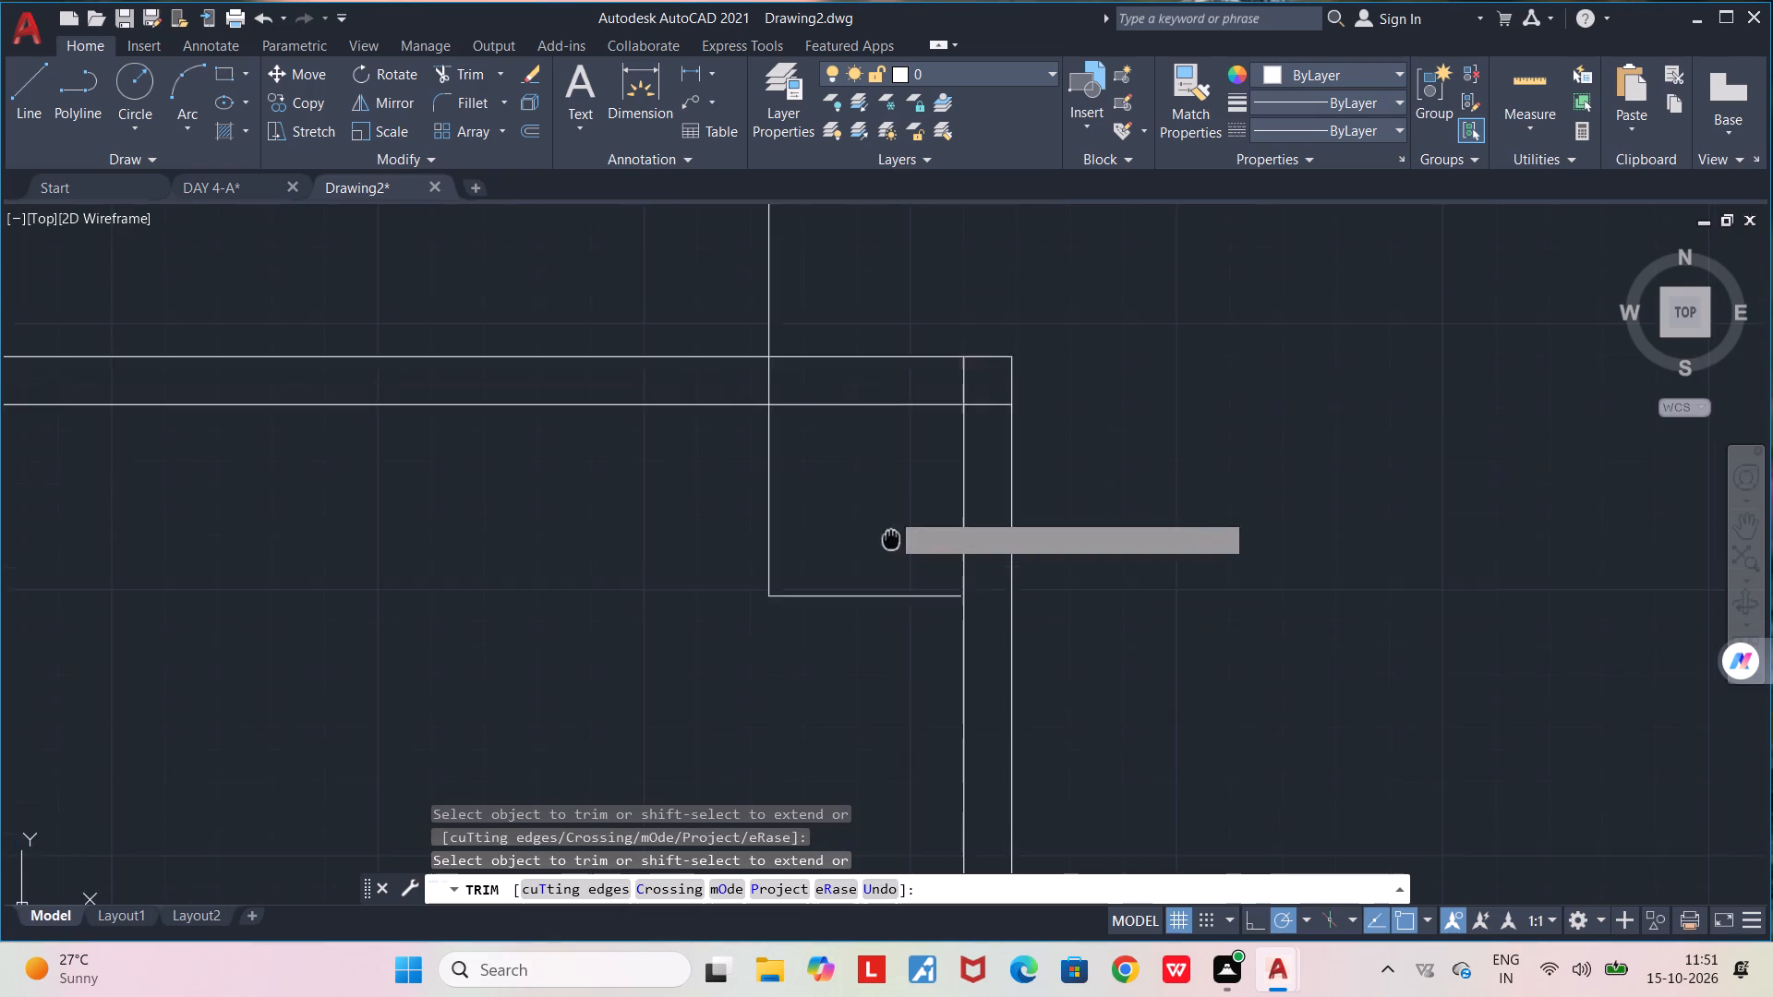
middle_click_drag(891, 546, 882, 654)
left_click_drag(767, 420, 738, 423)
scroll(740, 423, "down", 2)
scroll(749, 437, "up", 4)
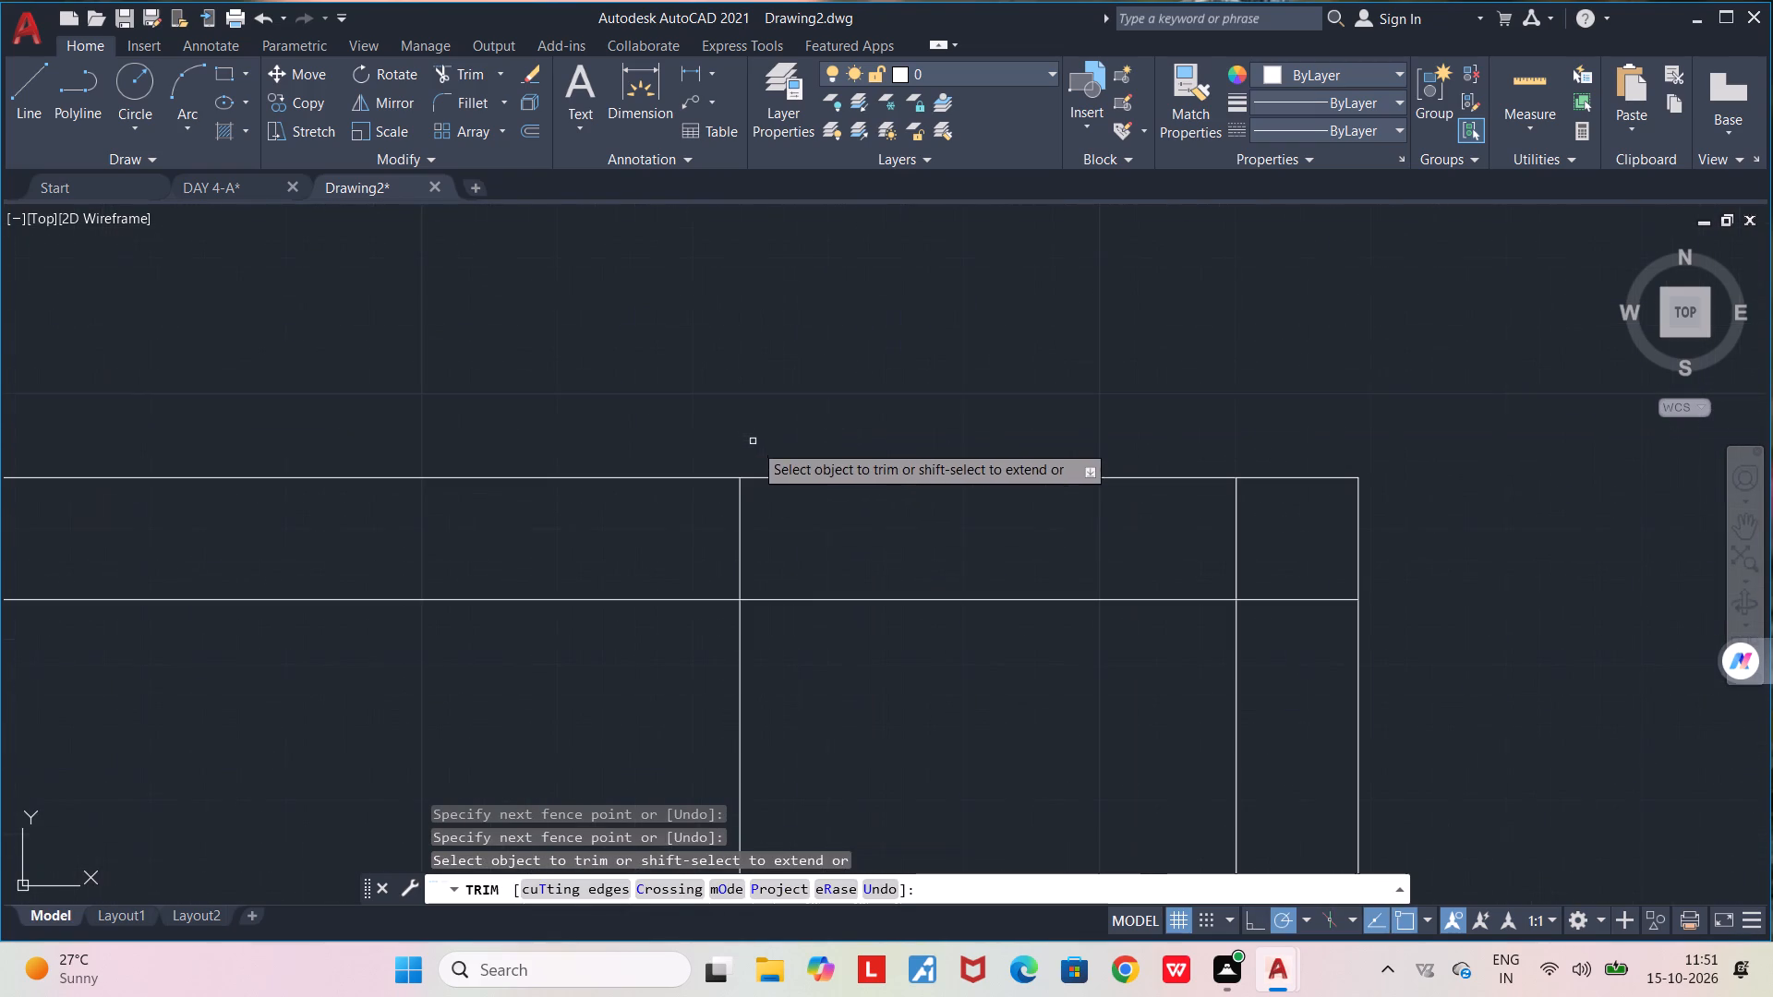
left_click_drag(762, 520, 701, 521)
scroll(708, 521, "down", 3)
scroll(755, 598, "up", 2)
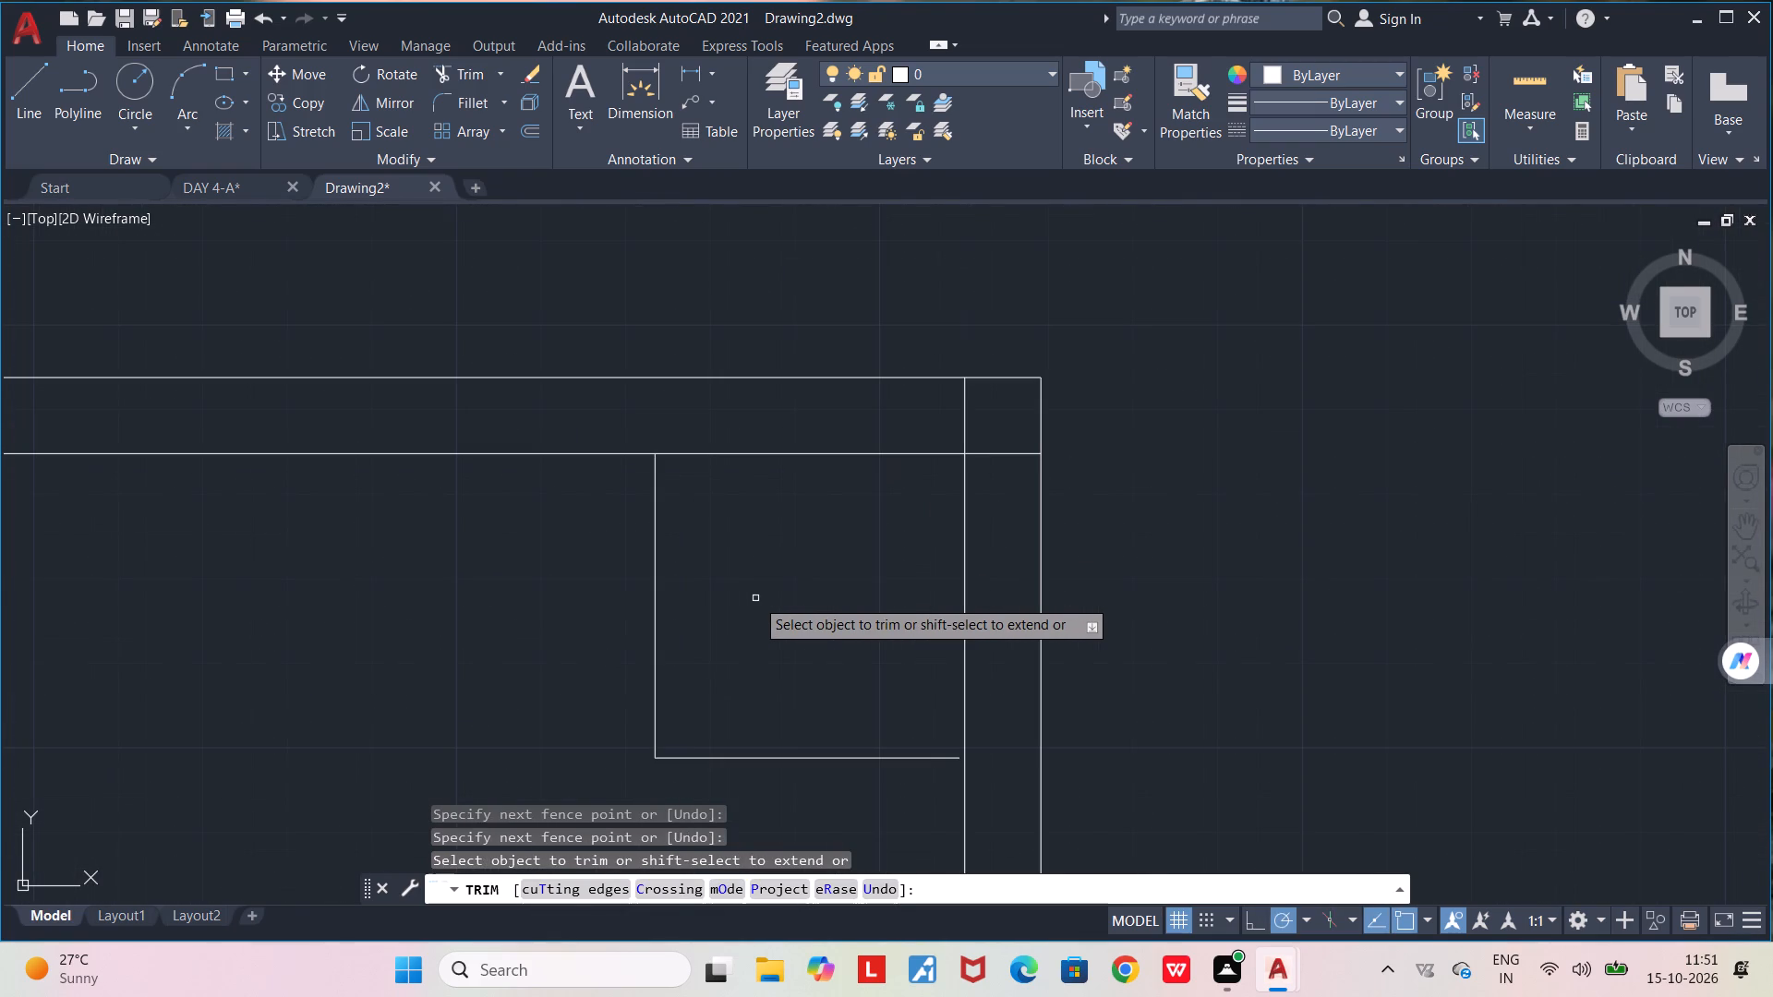
key("l")
key("Return")
key("space")
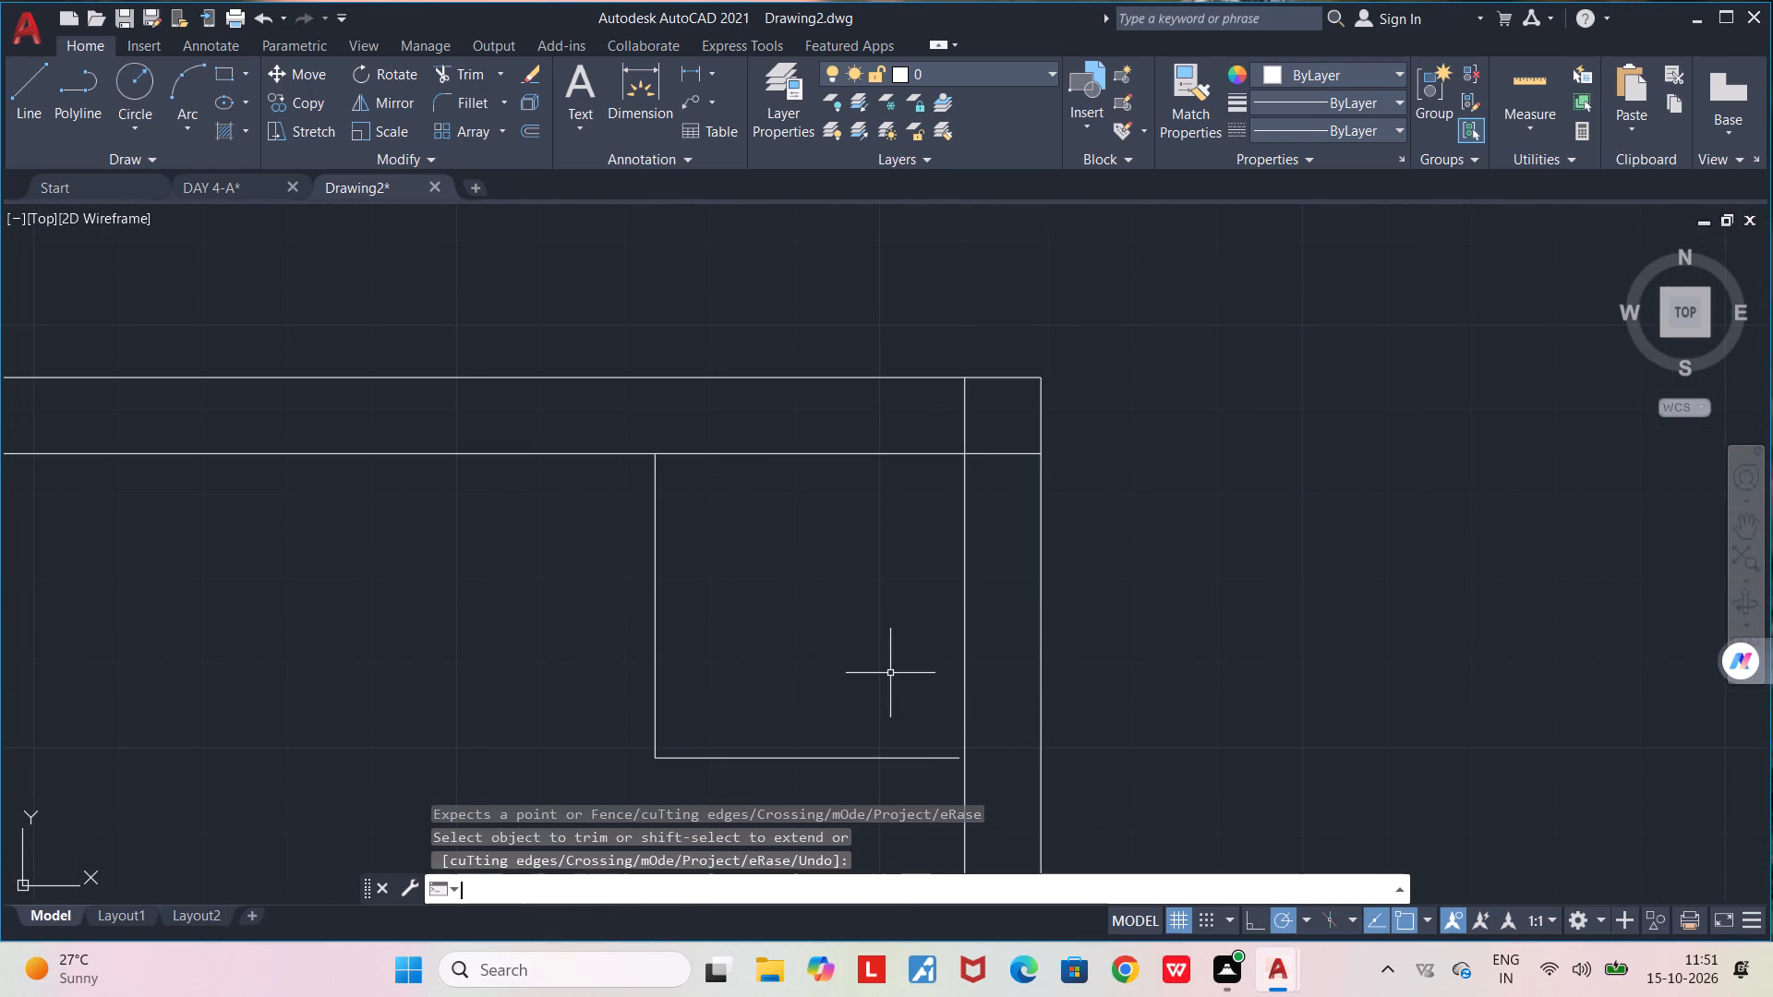
Draw a short line from the box's open bottom end across the inner right wall line and trim the overhang at the wall.
key("l")
key("Return")
scroll(900, 698, "up", 1)
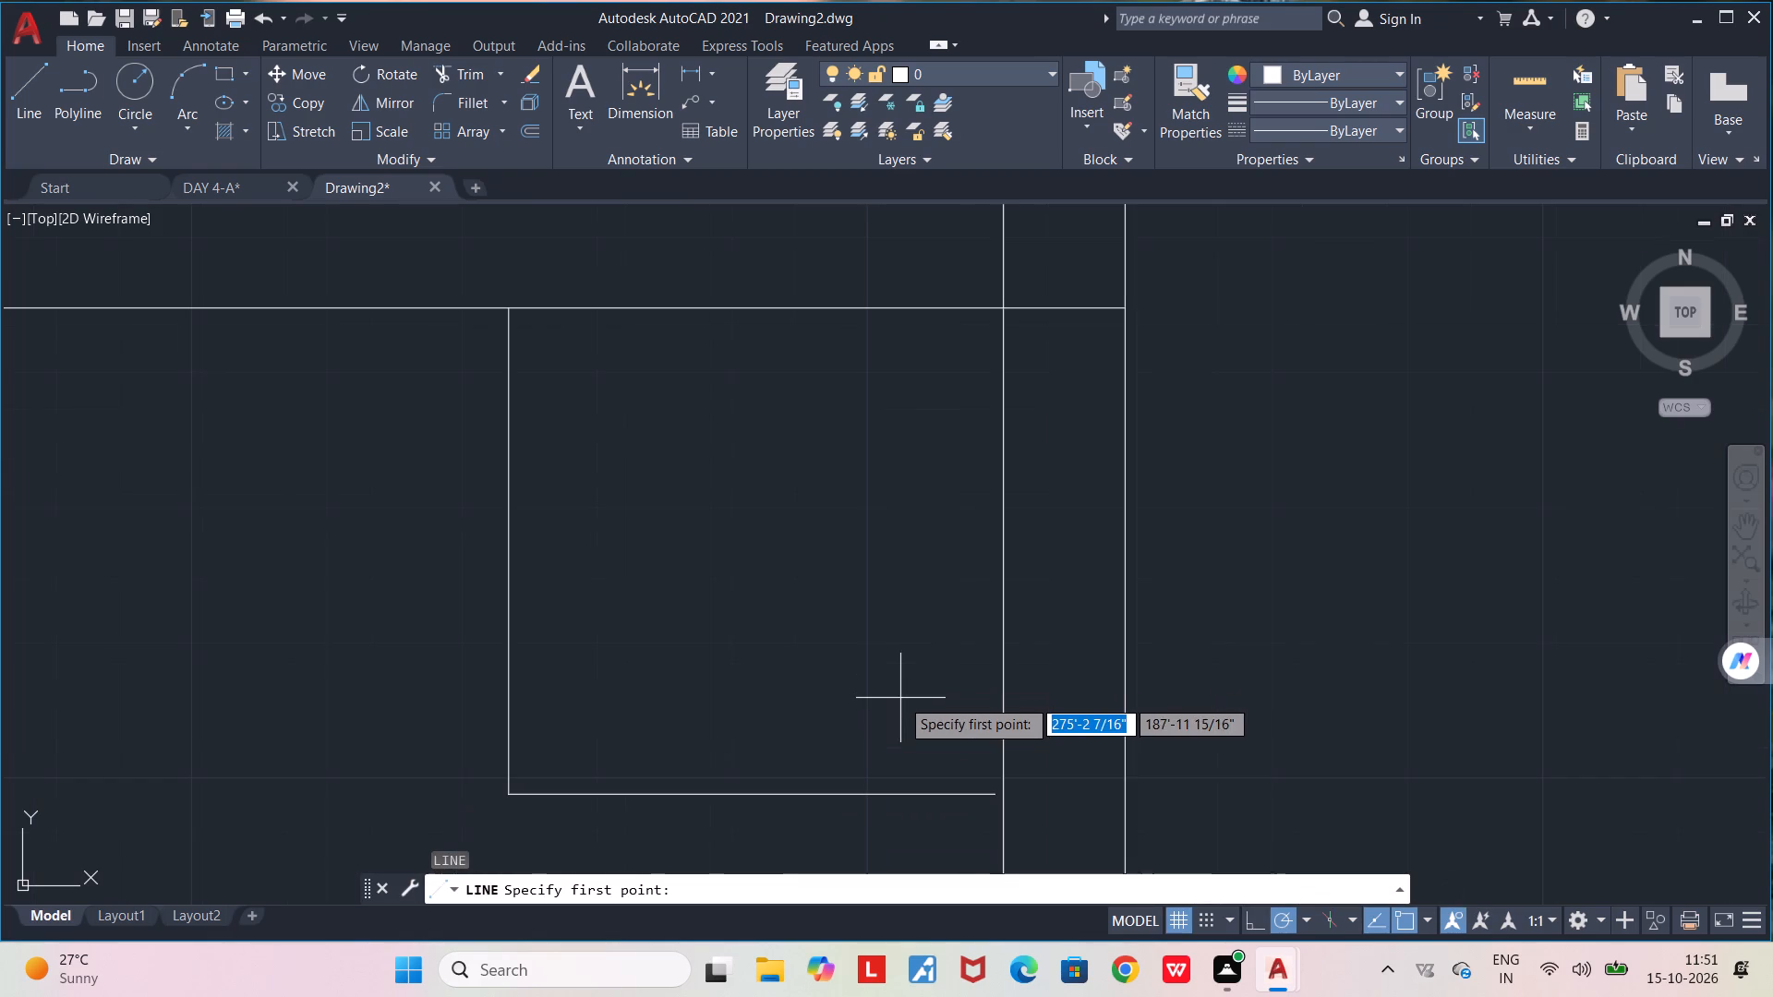
scroll(995, 794, "up", 1)
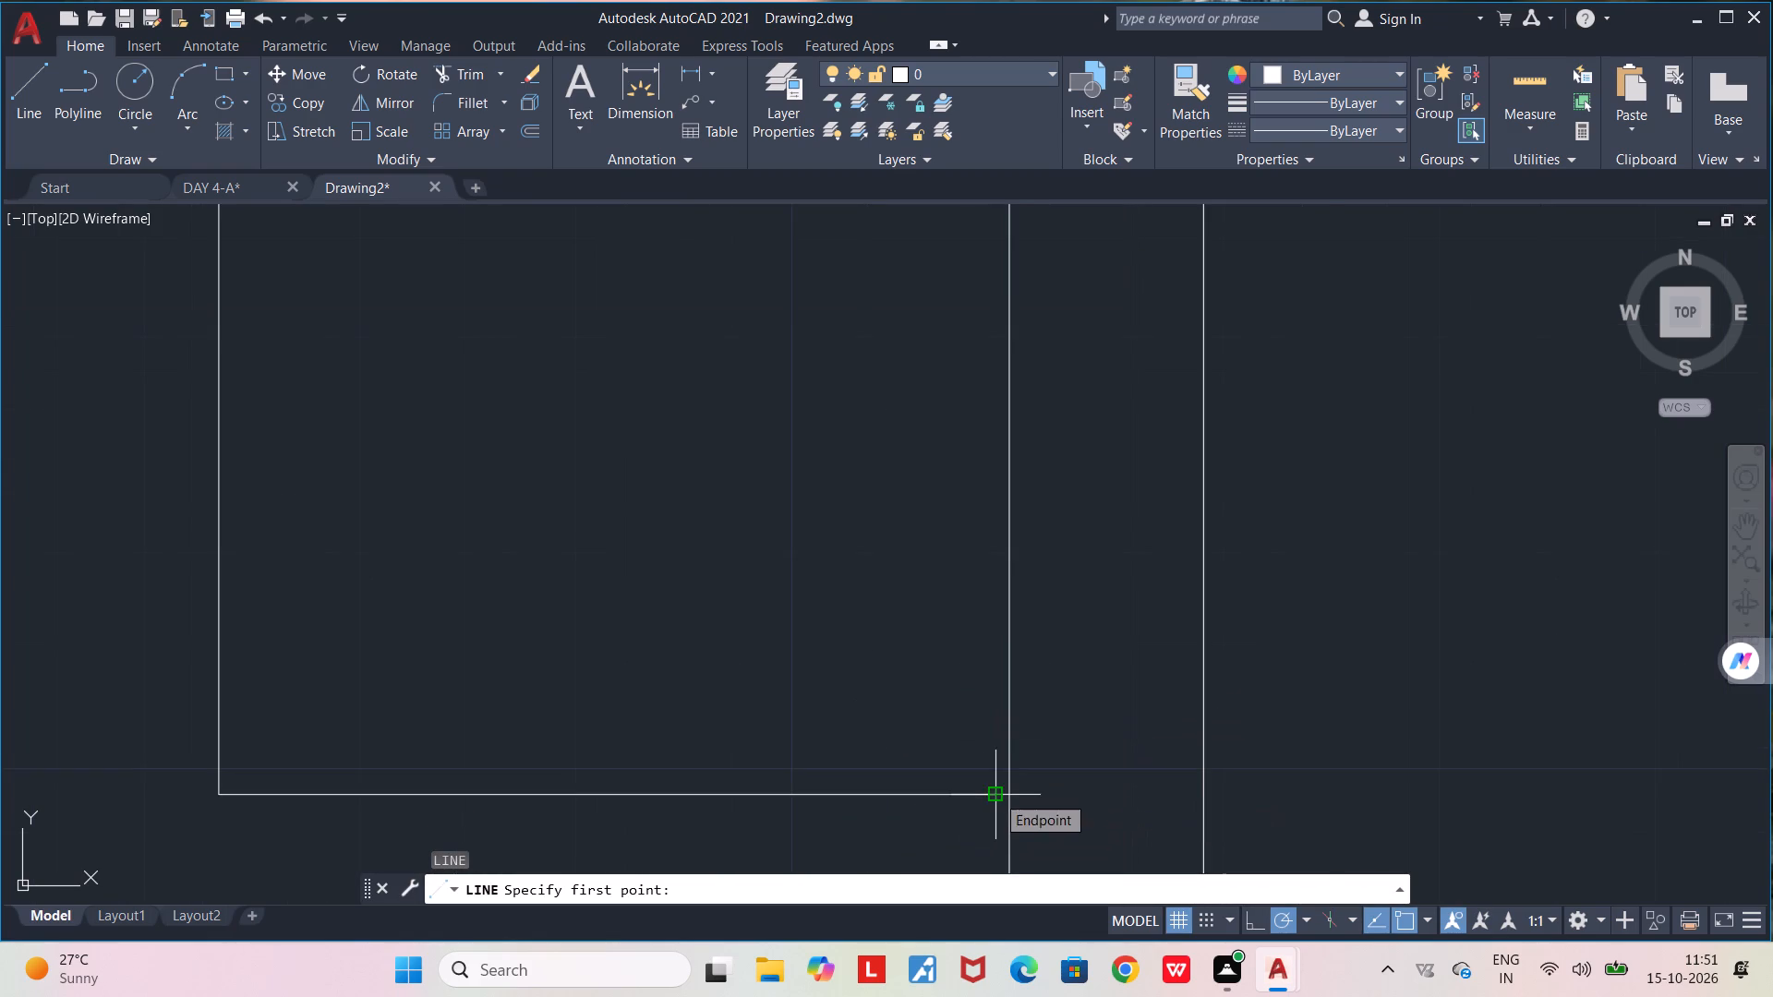
scroll(995, 794, "up", 1)
left_click(995, 794)
left_click(1083, 805)
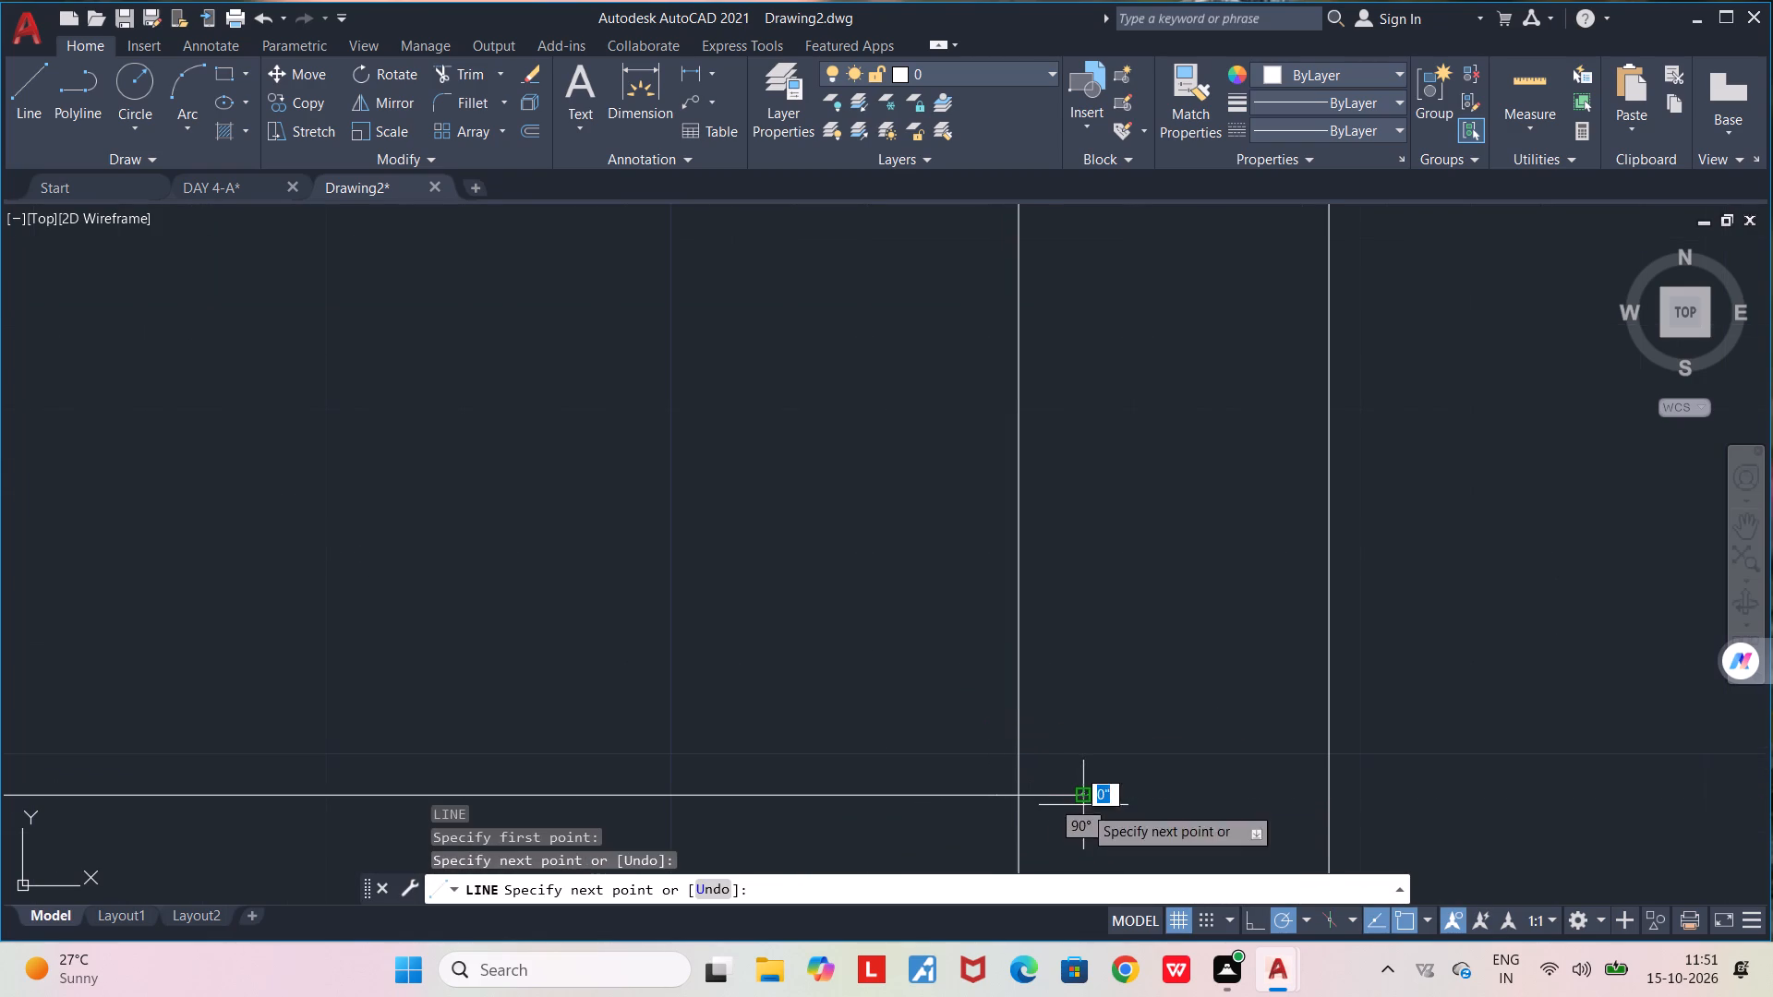
key("space")
type("TR")
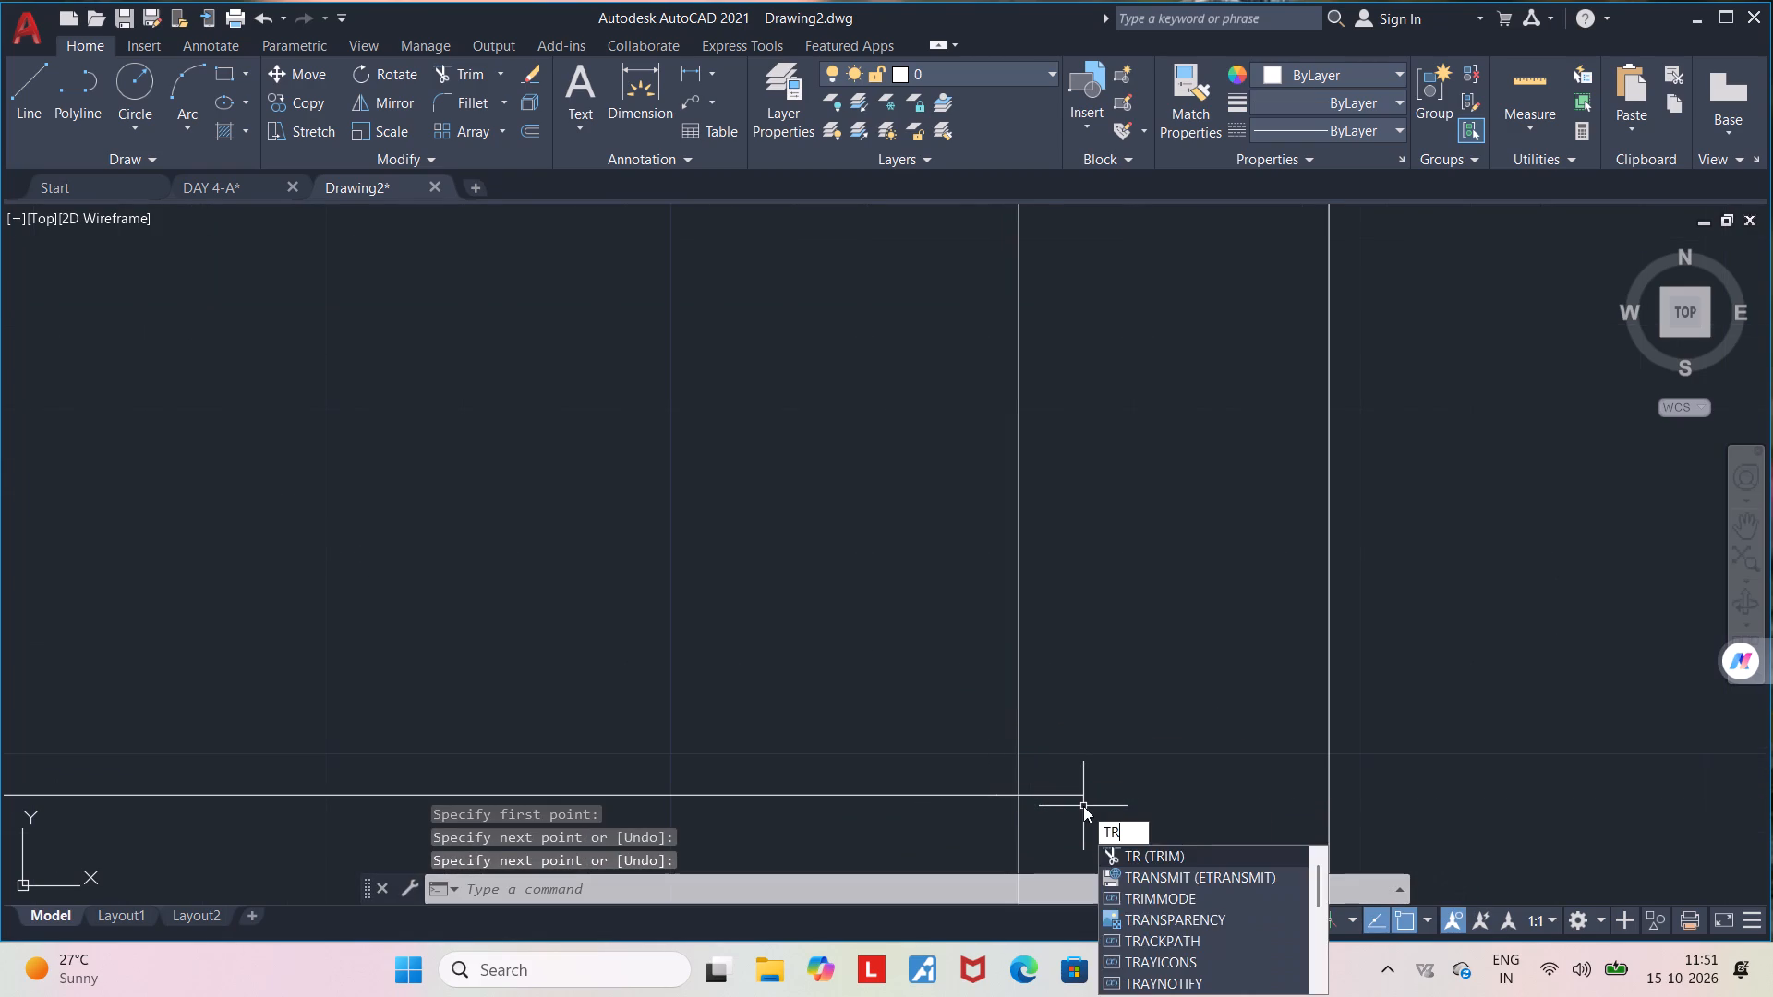
key("Return")
left_click(1065, 797)
scroll(1061, 793, "down", 3)
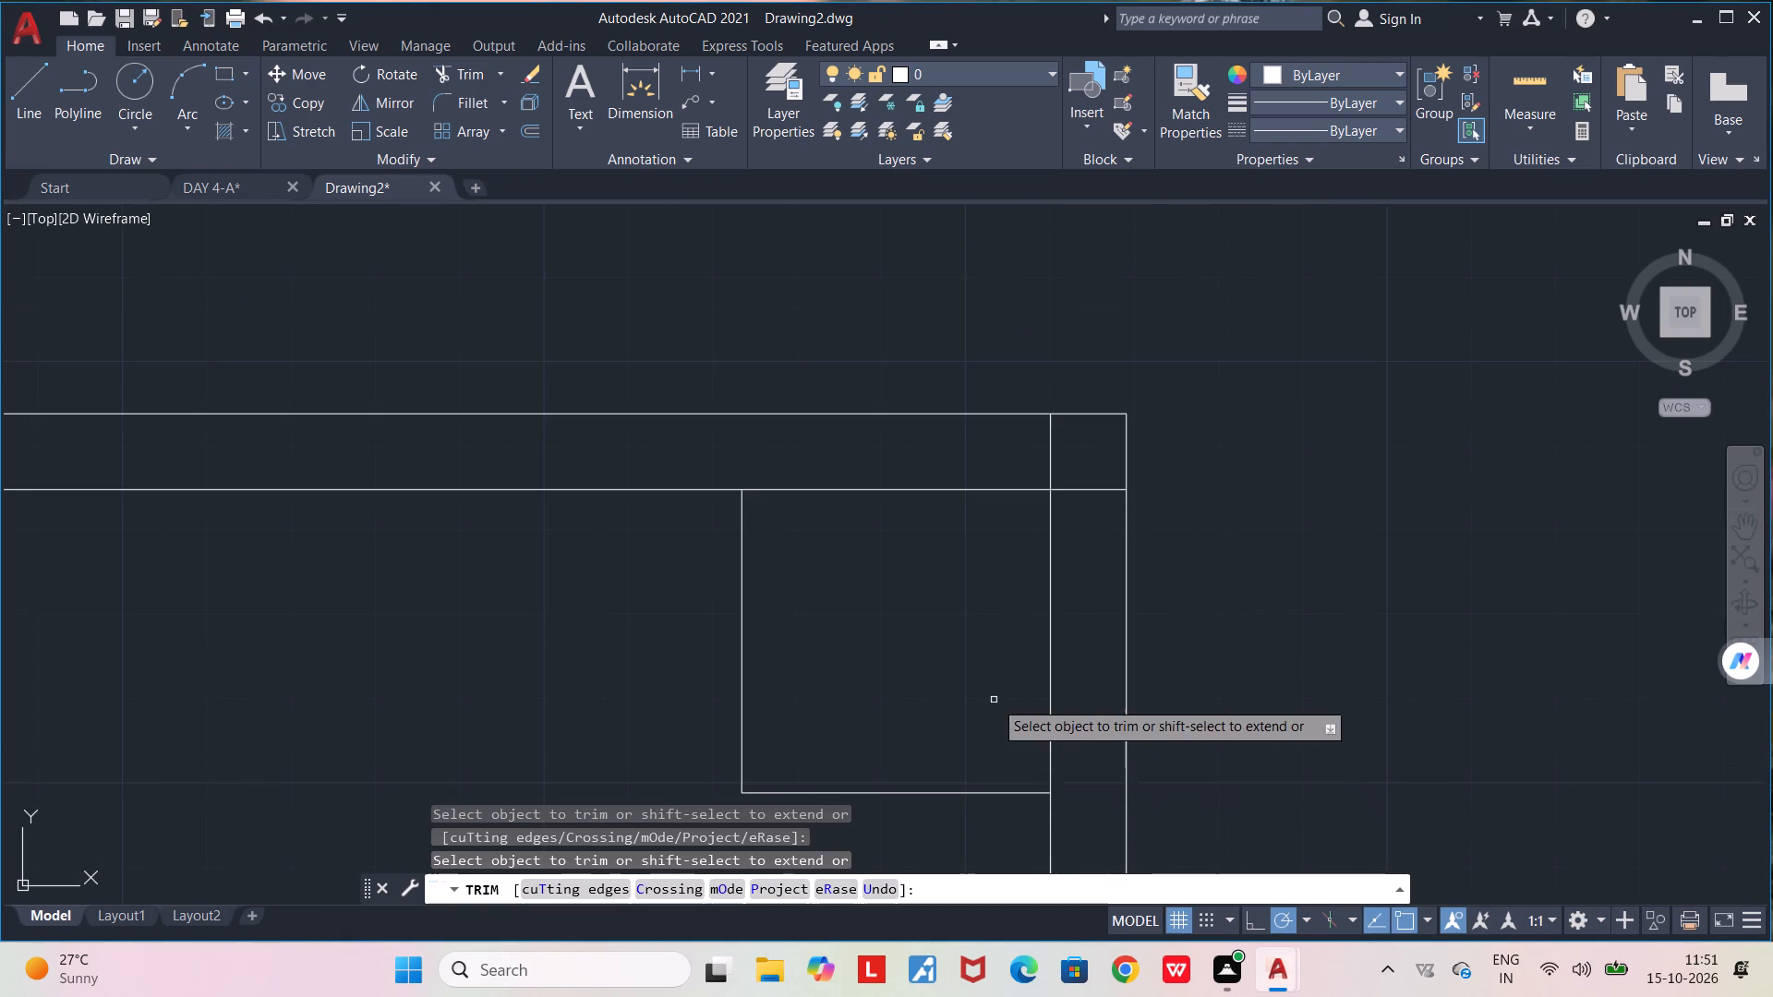
middle_click_drag(945, 661, 831, 482)
scroll(831, 482, "down", 1)
key("space")
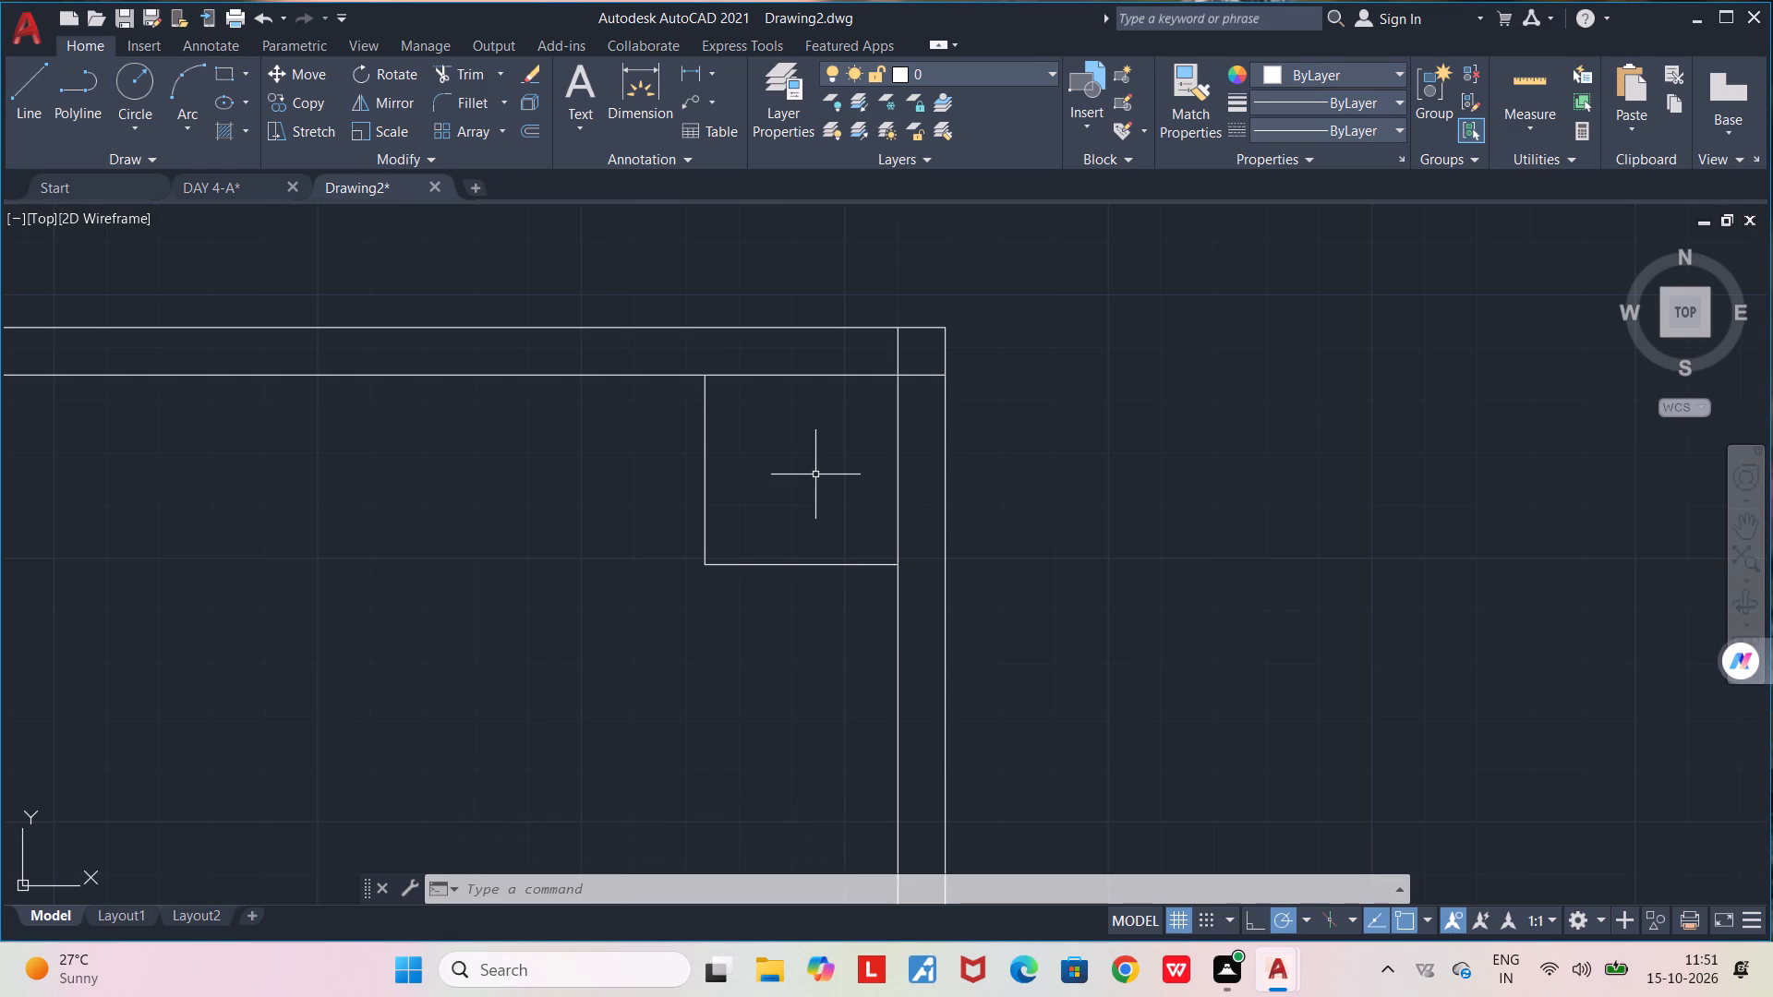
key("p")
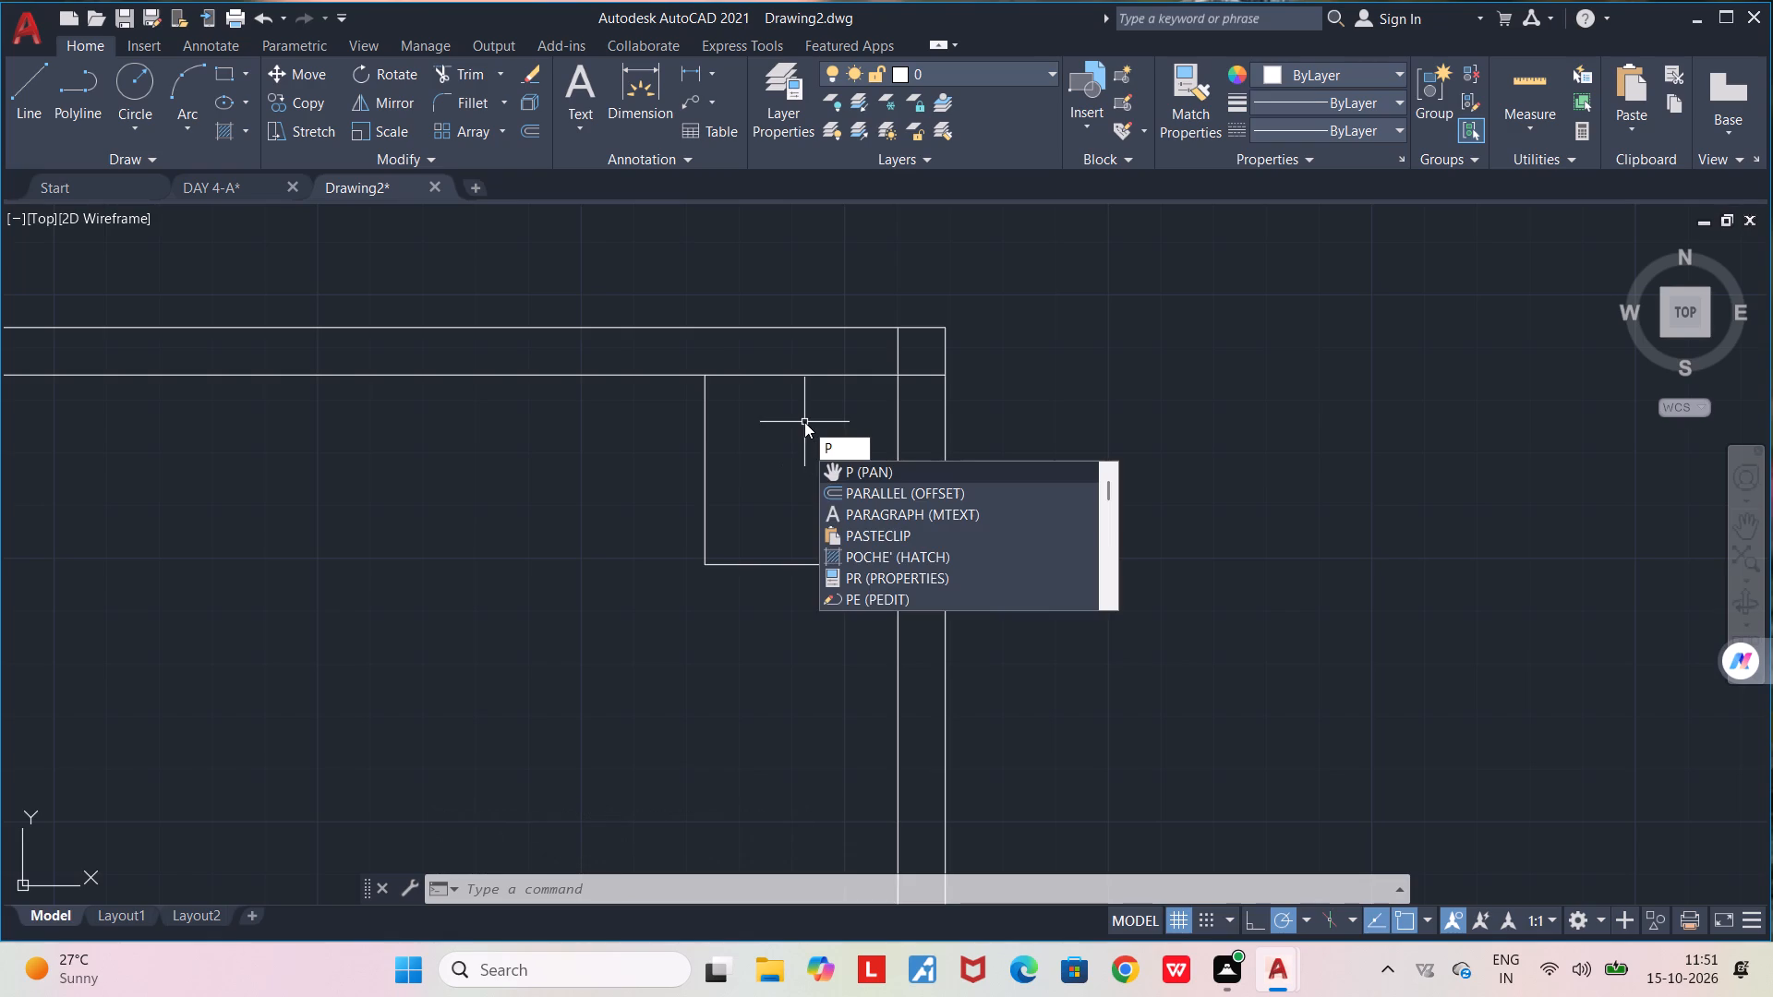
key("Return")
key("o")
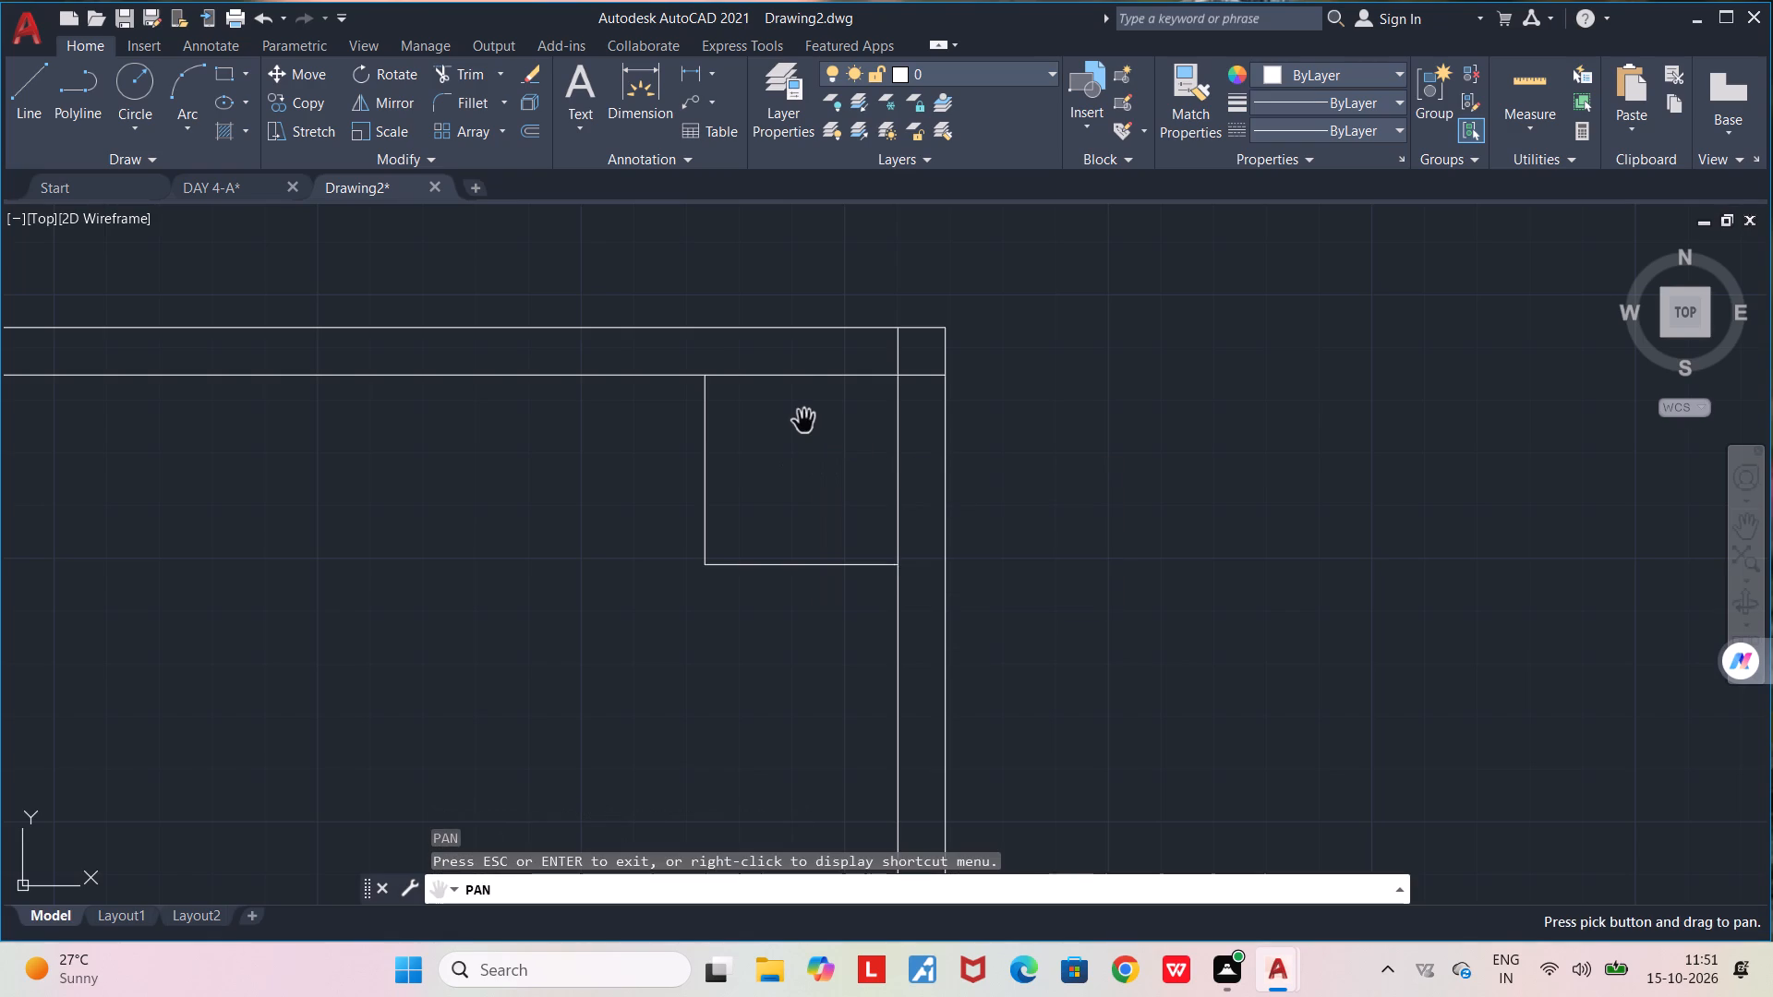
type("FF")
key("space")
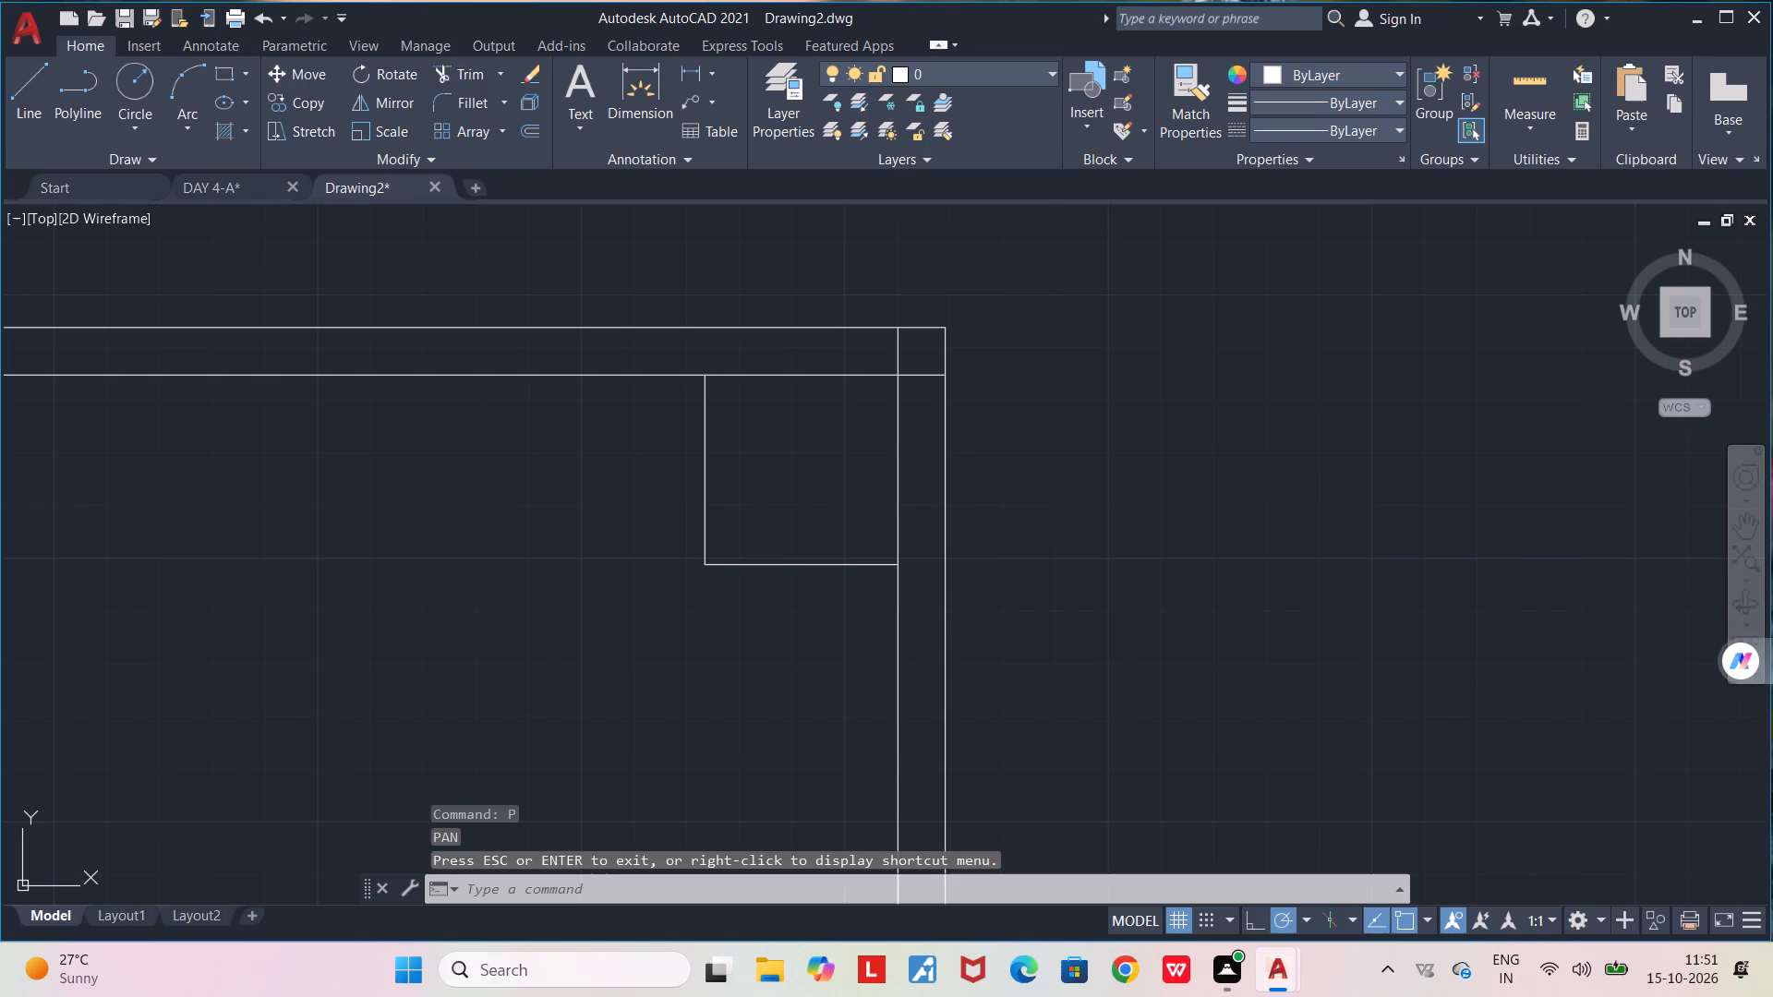
Offset the left and bottom lines of the corner opening box 4.5" inward.
type("O")
type("FF")
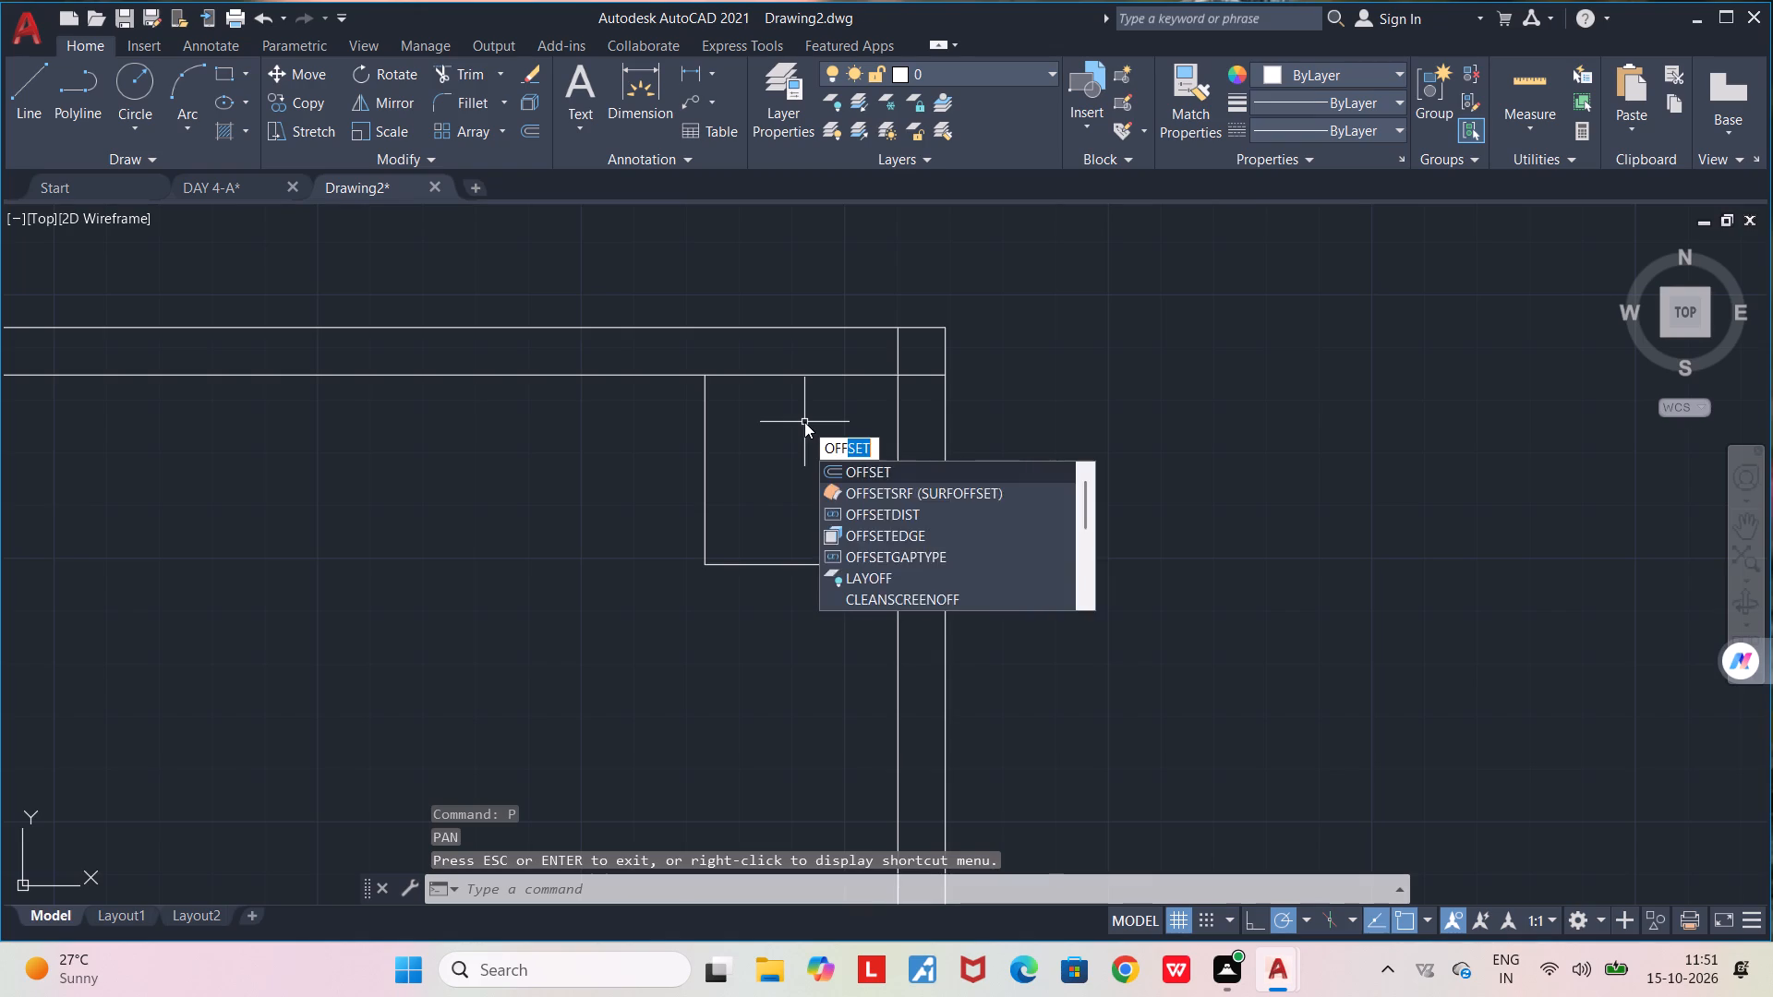
key("Return")
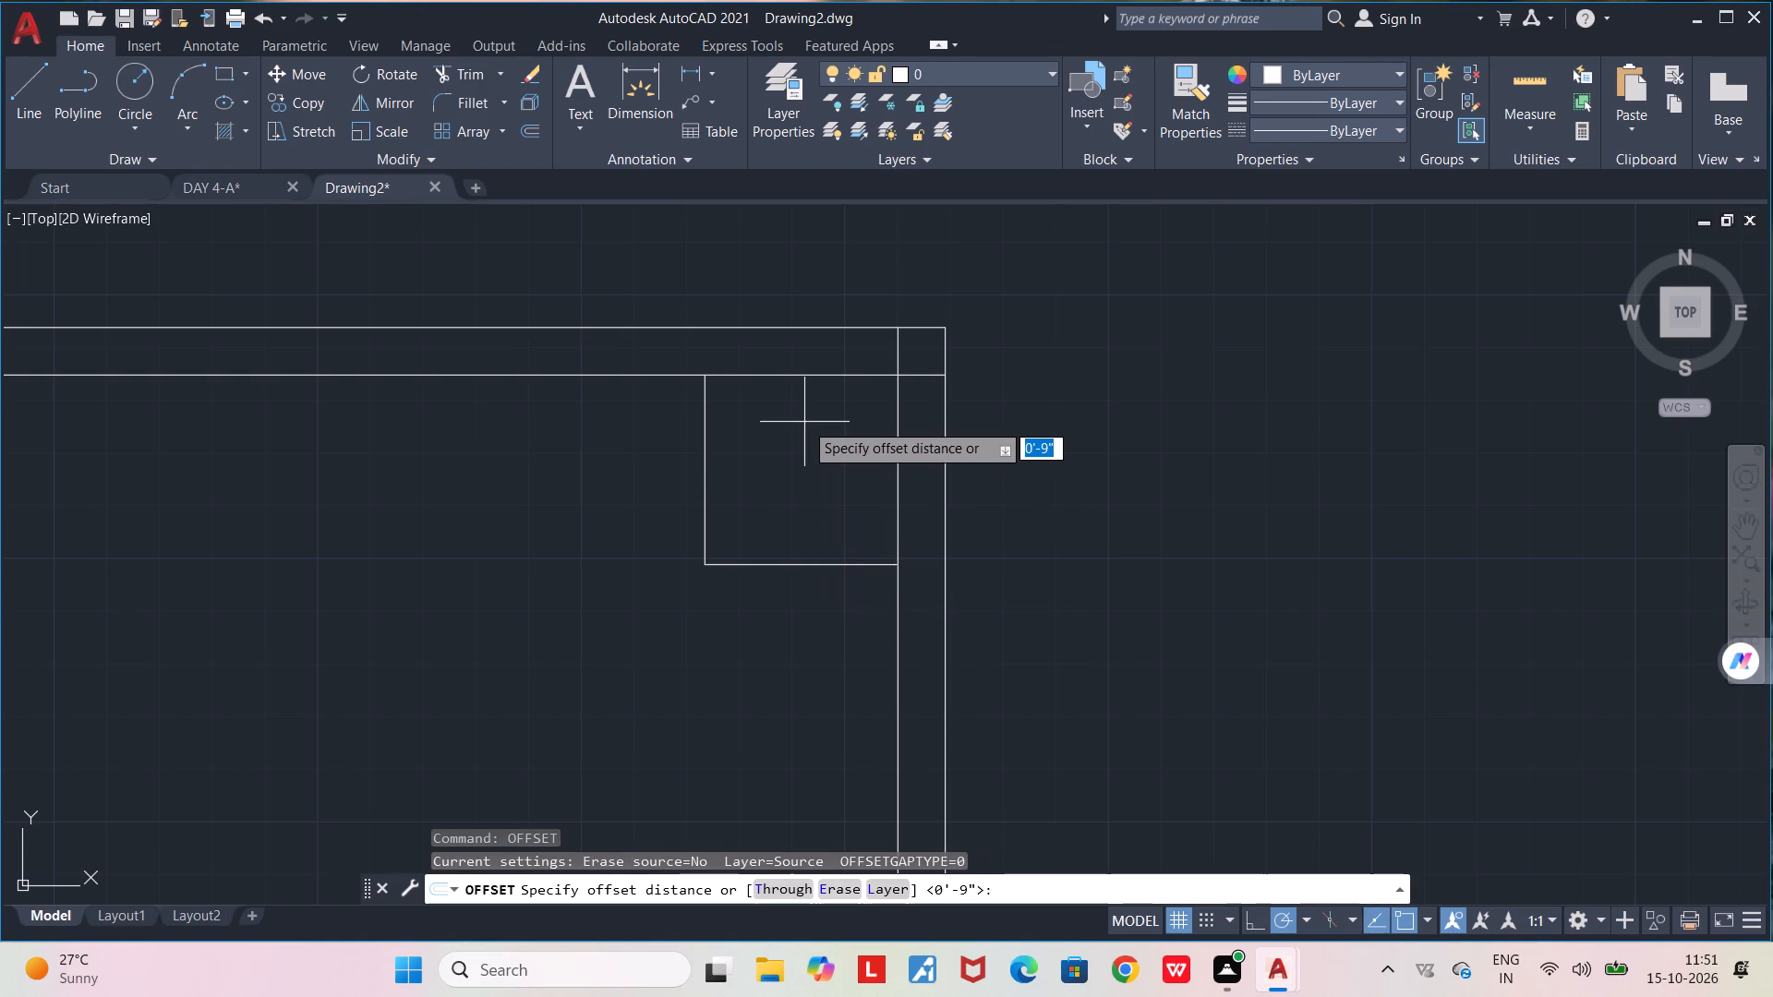
left_click(704, 461)
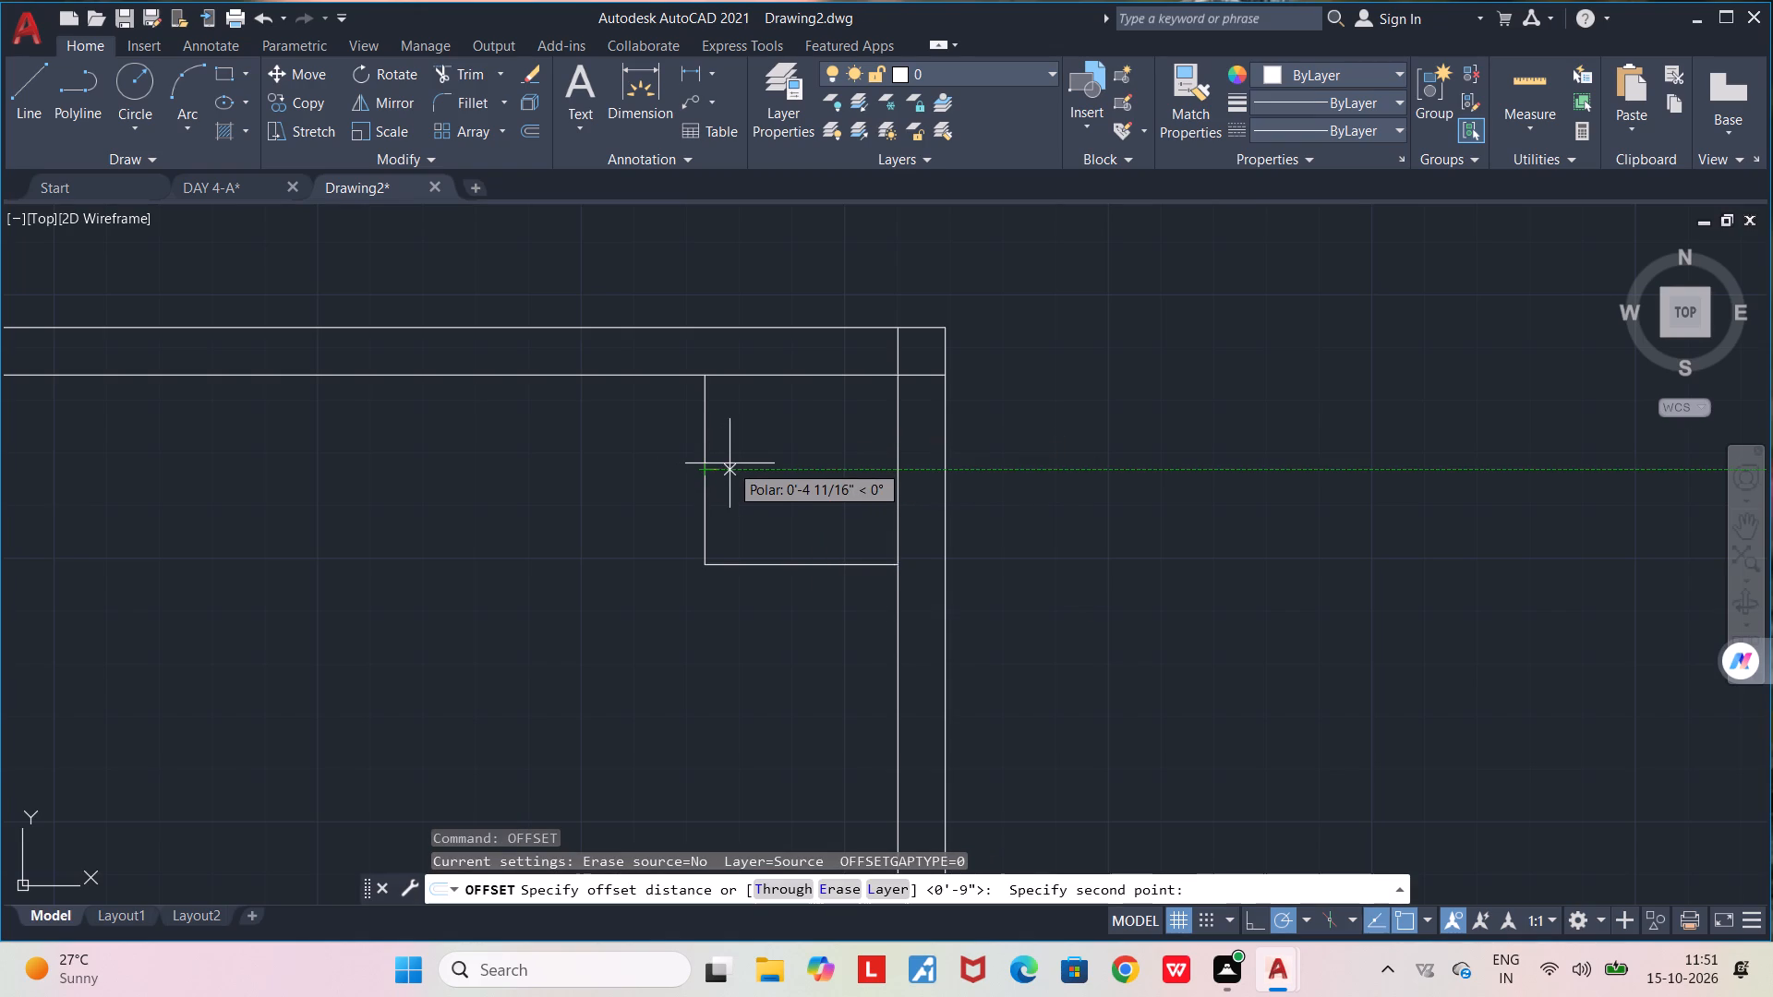
type("4.5\"")
key("Return")
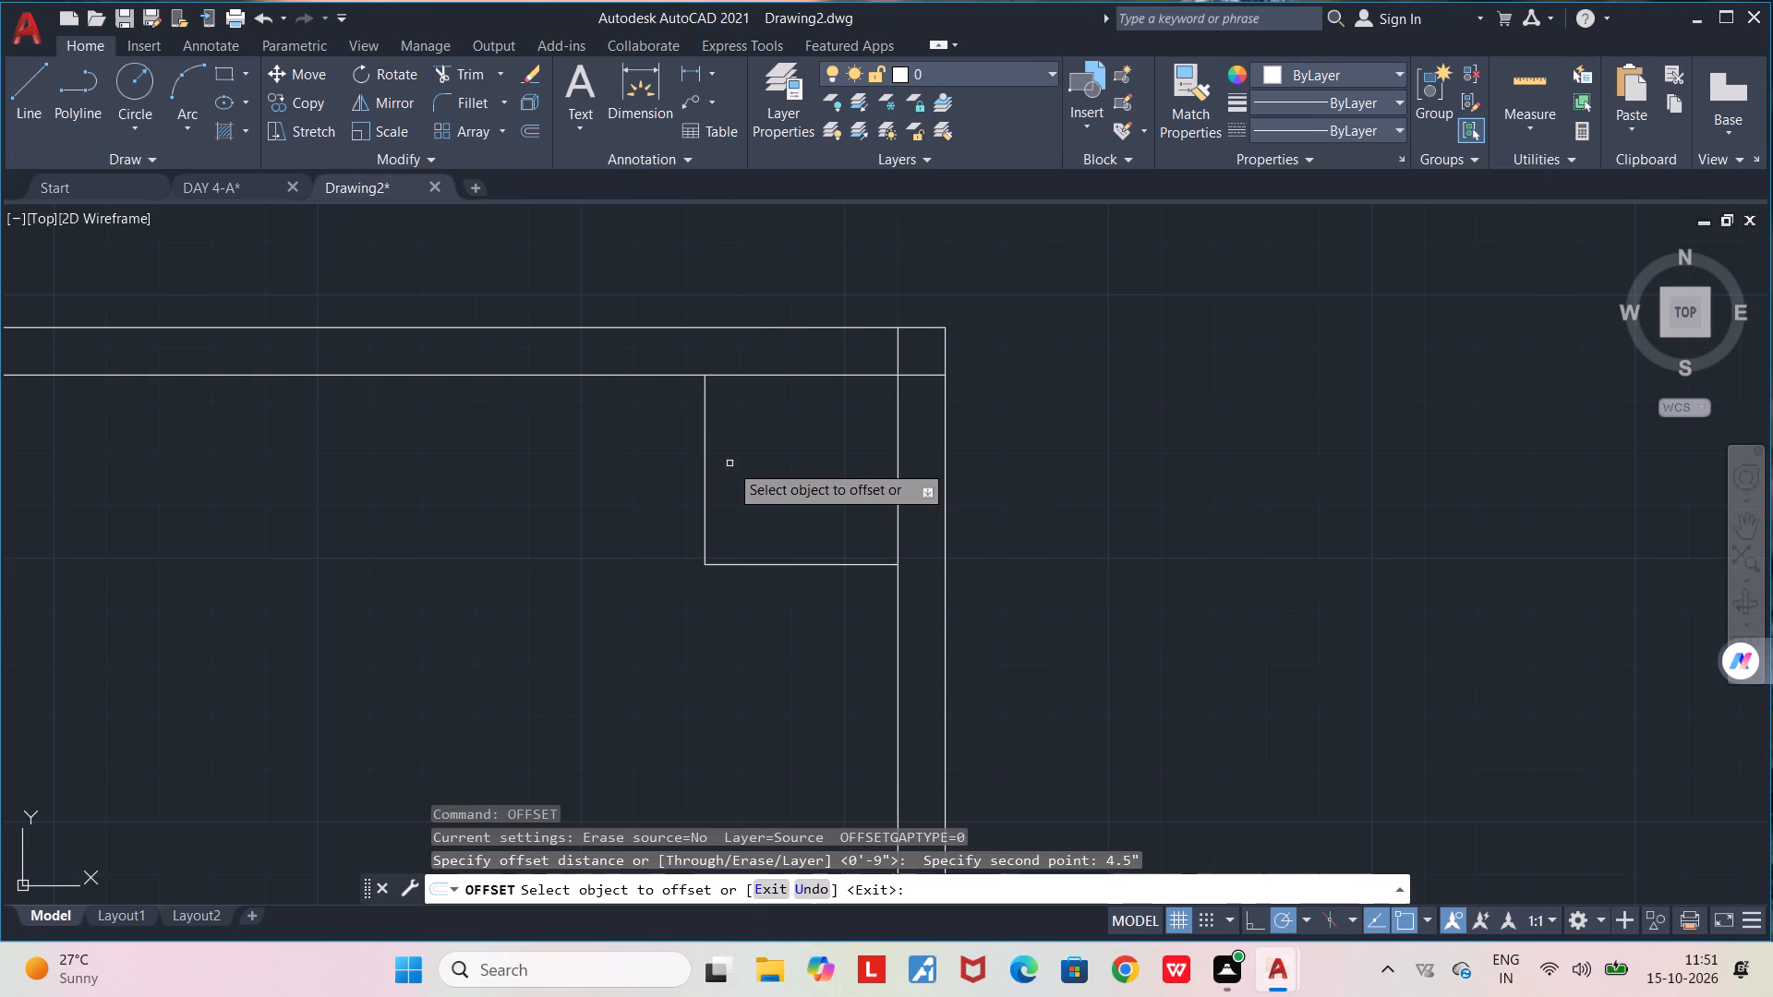
left_click(708, 459)
left_click(702, 454)
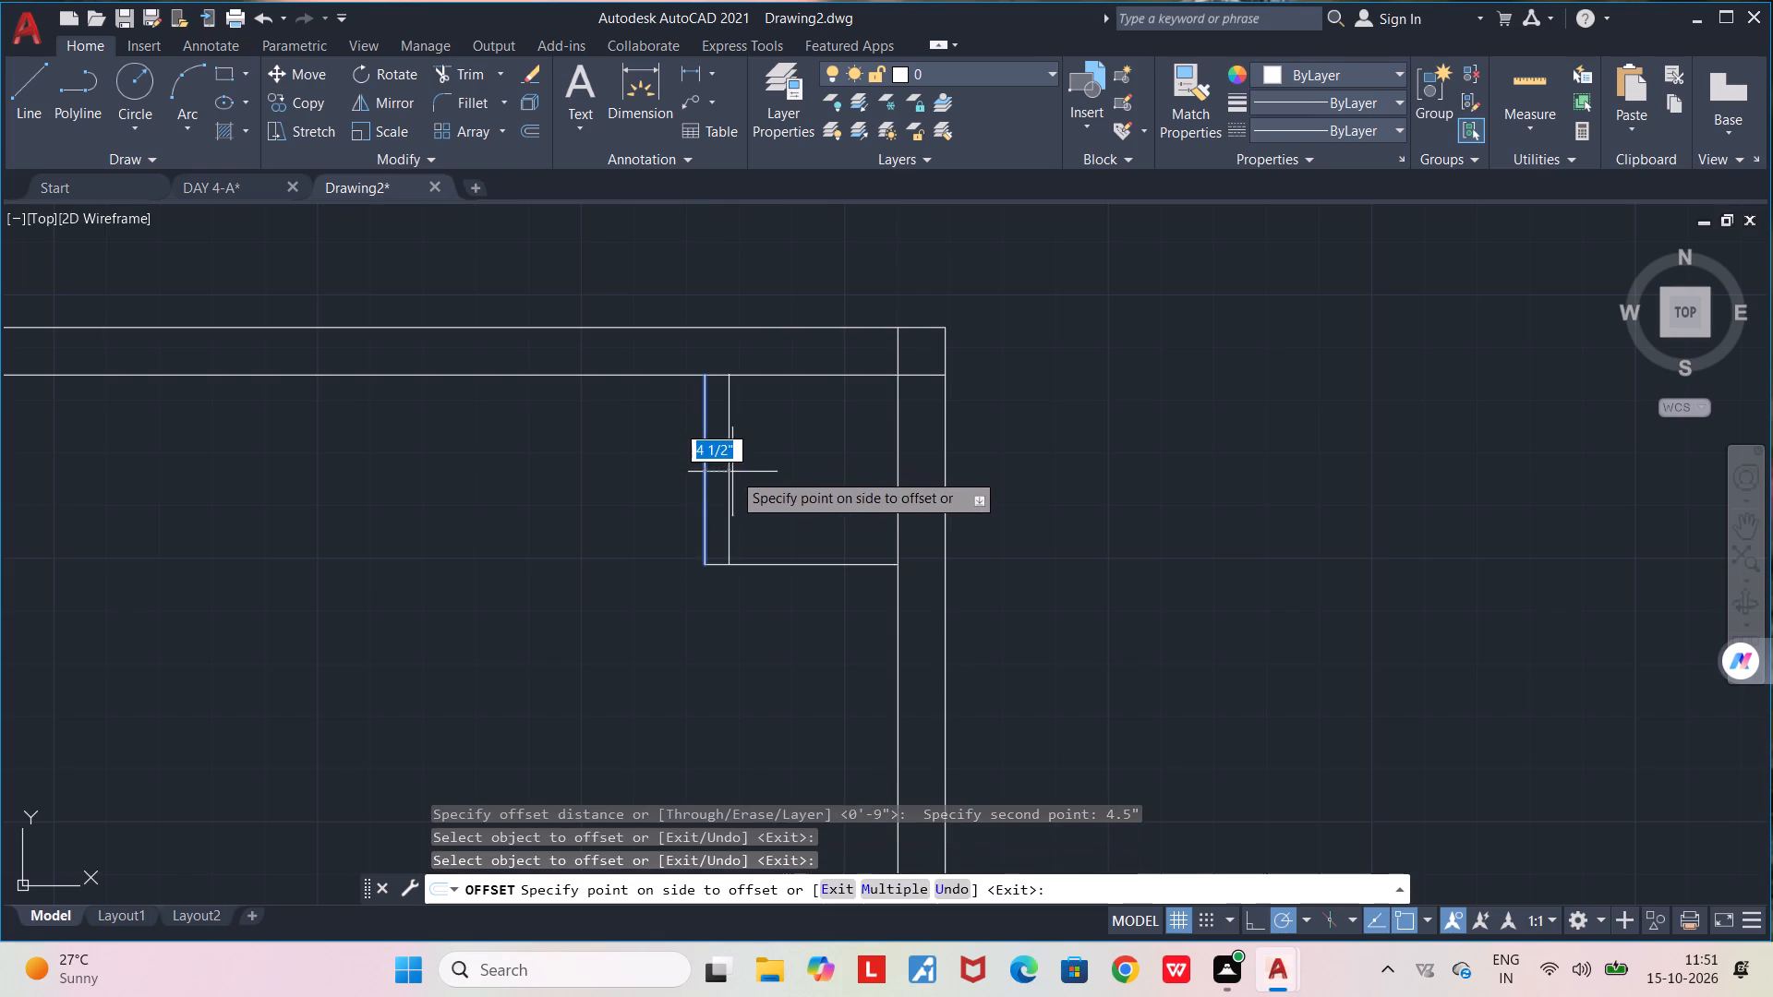
left_click(739, 474)
left_click(761, 565)
left_click(754, 524)
scroll(759, 565, "down", 3)
middle_click_drag(754, 619, 814, 503)
key("space")
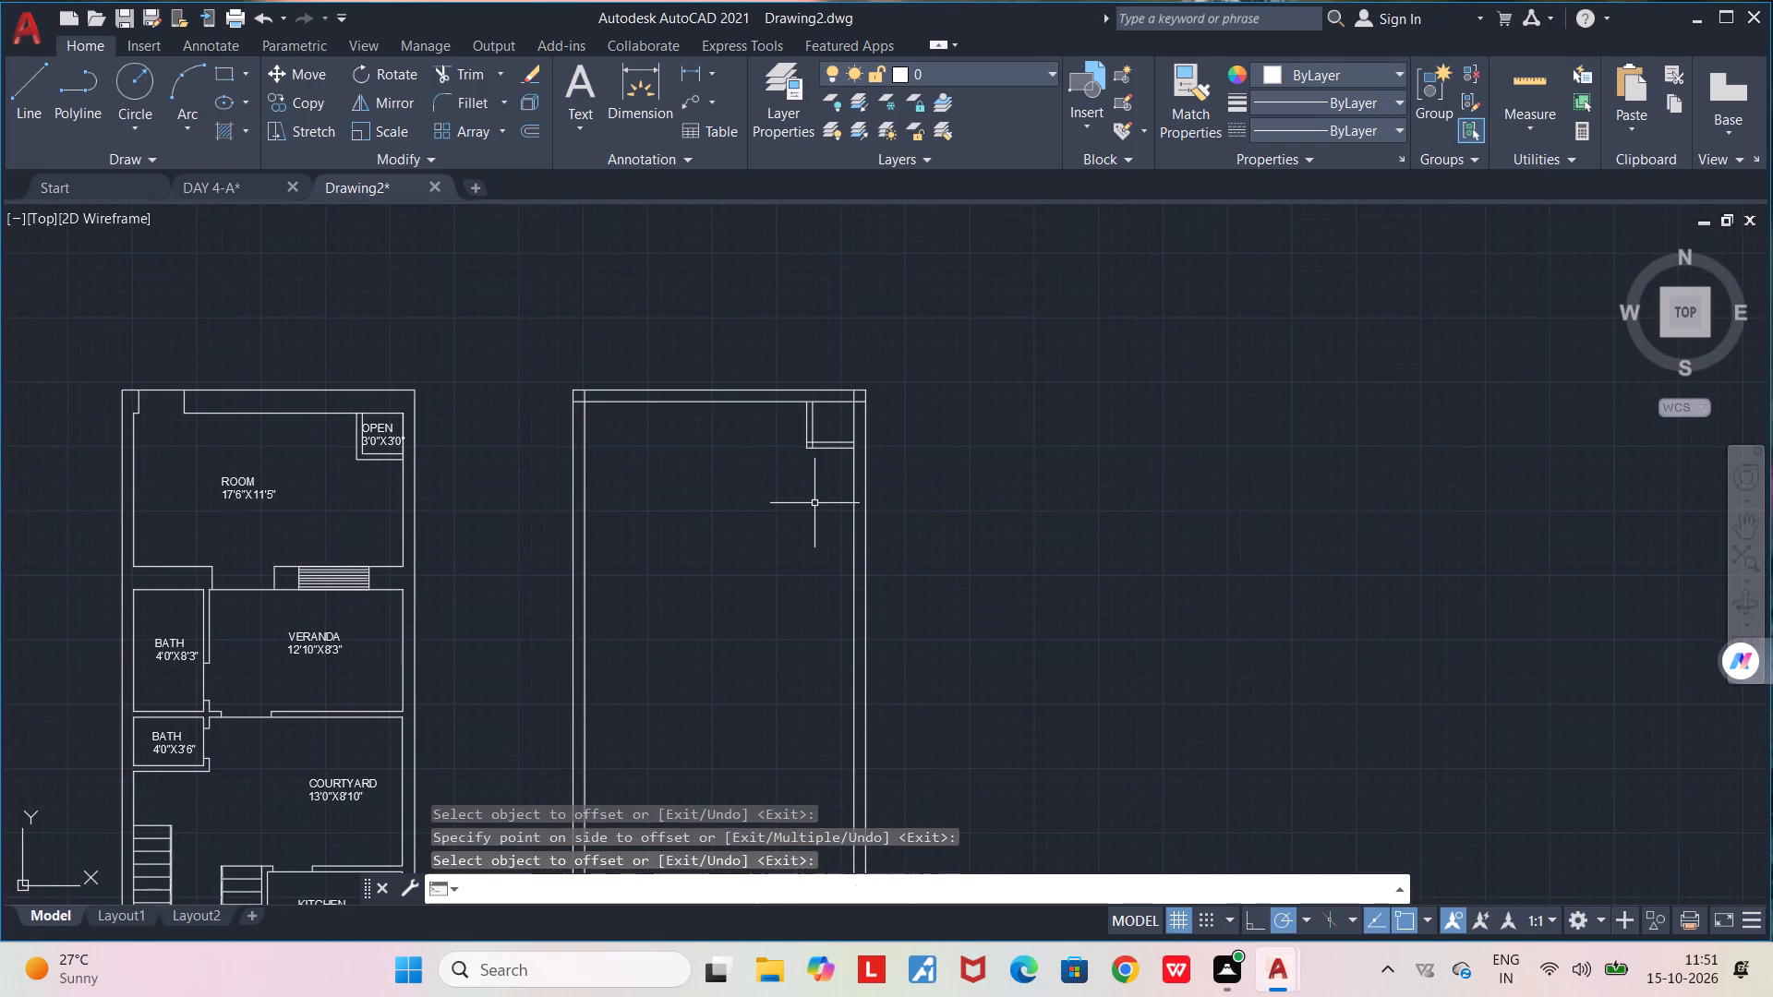
Draw a line 12'9" down from the second plan's inner top-left wall corner along the left wall.
key("l")
key("Return")
scroll(598, 418, "up", 2)
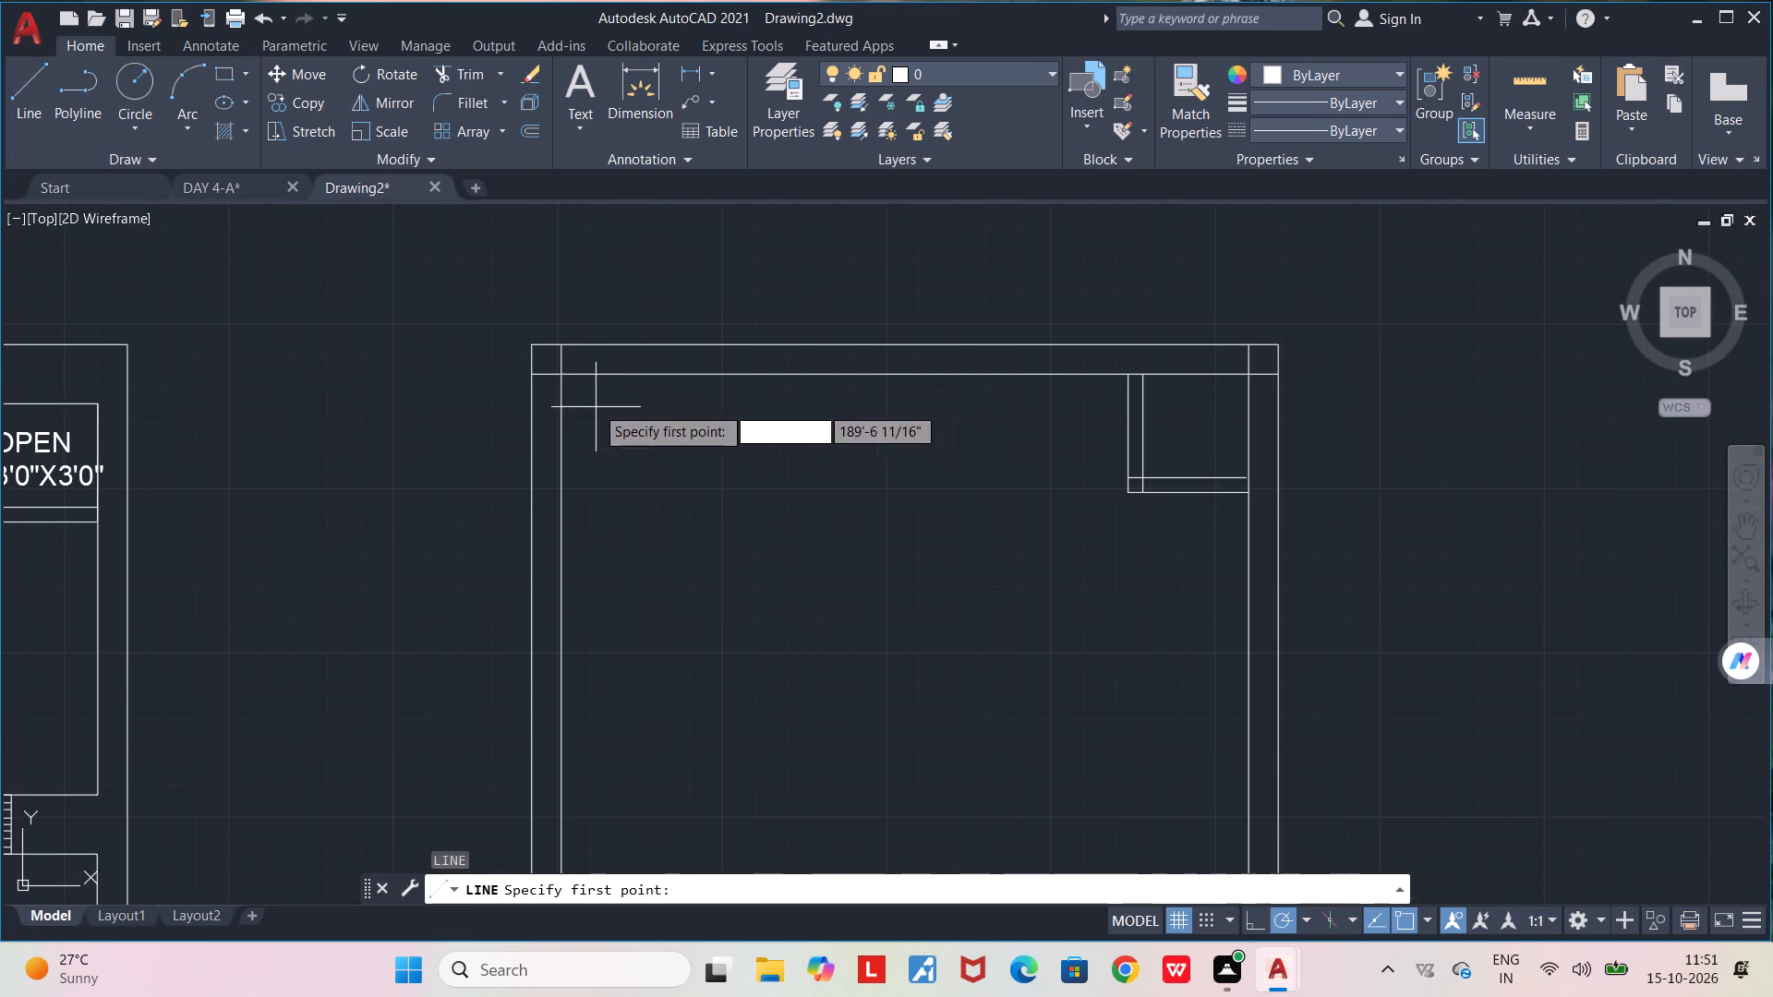
left_click(560, 374)
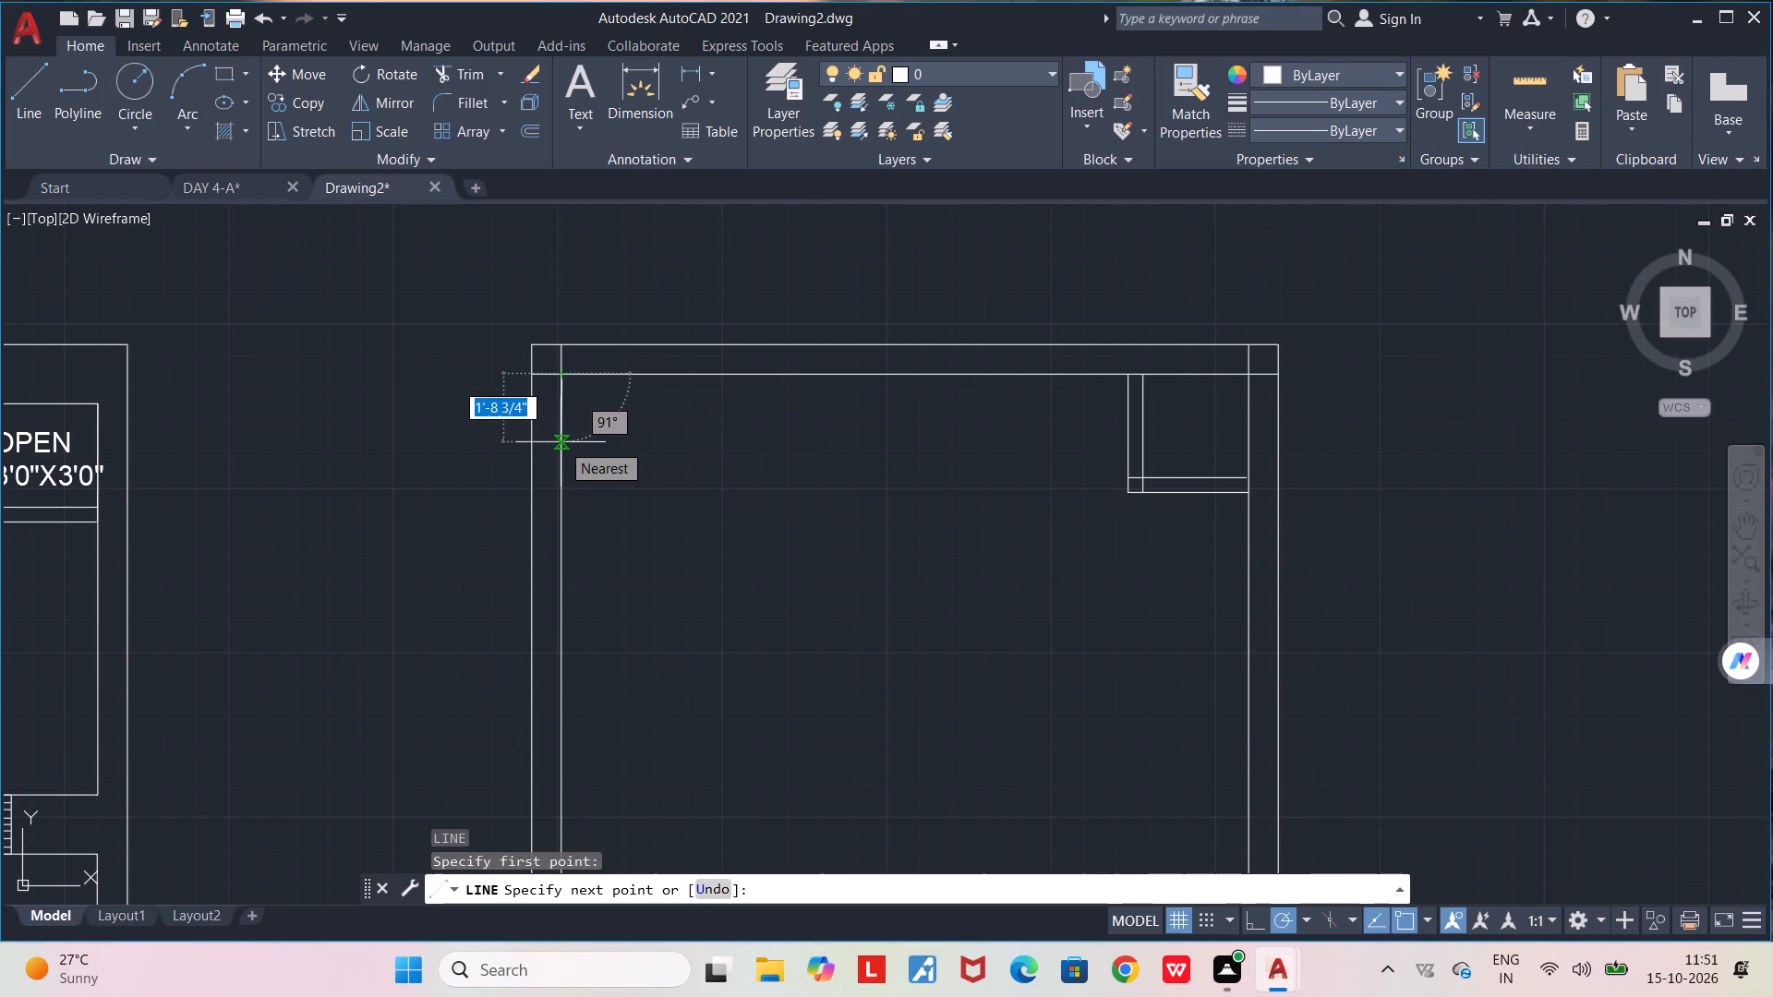
type("12'9\"")
key("Return")
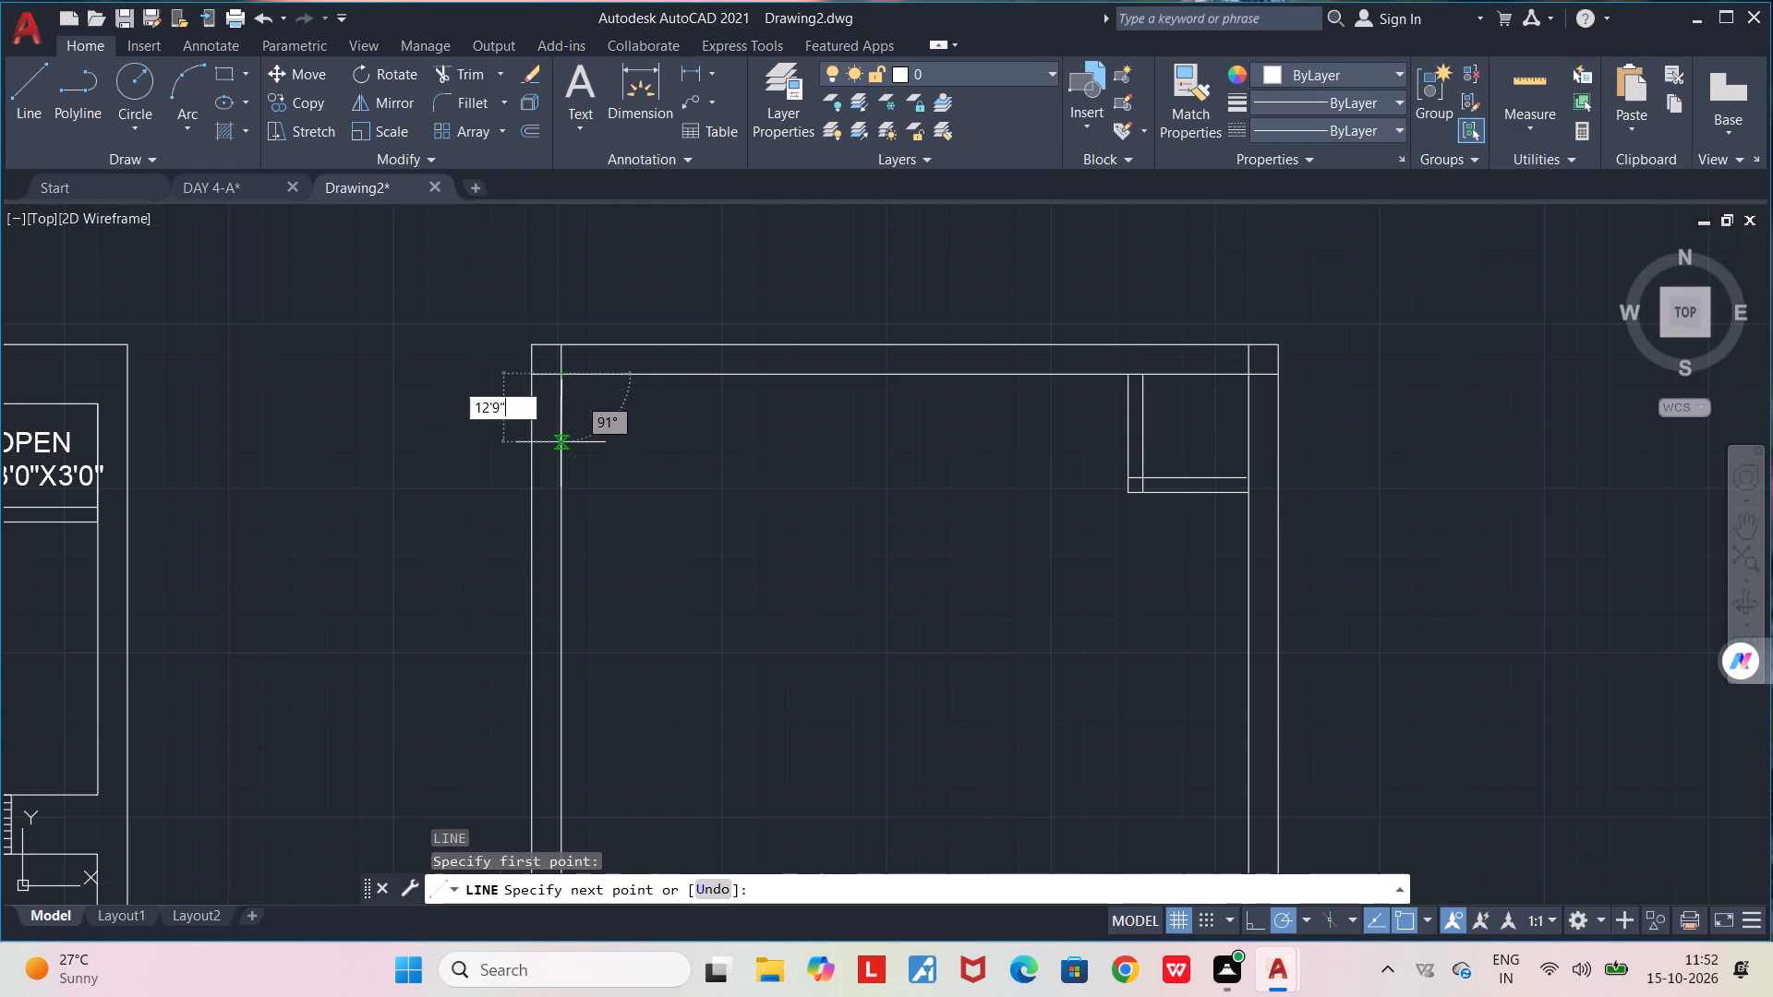
middle_click_drag(561, 442, 550, 342)
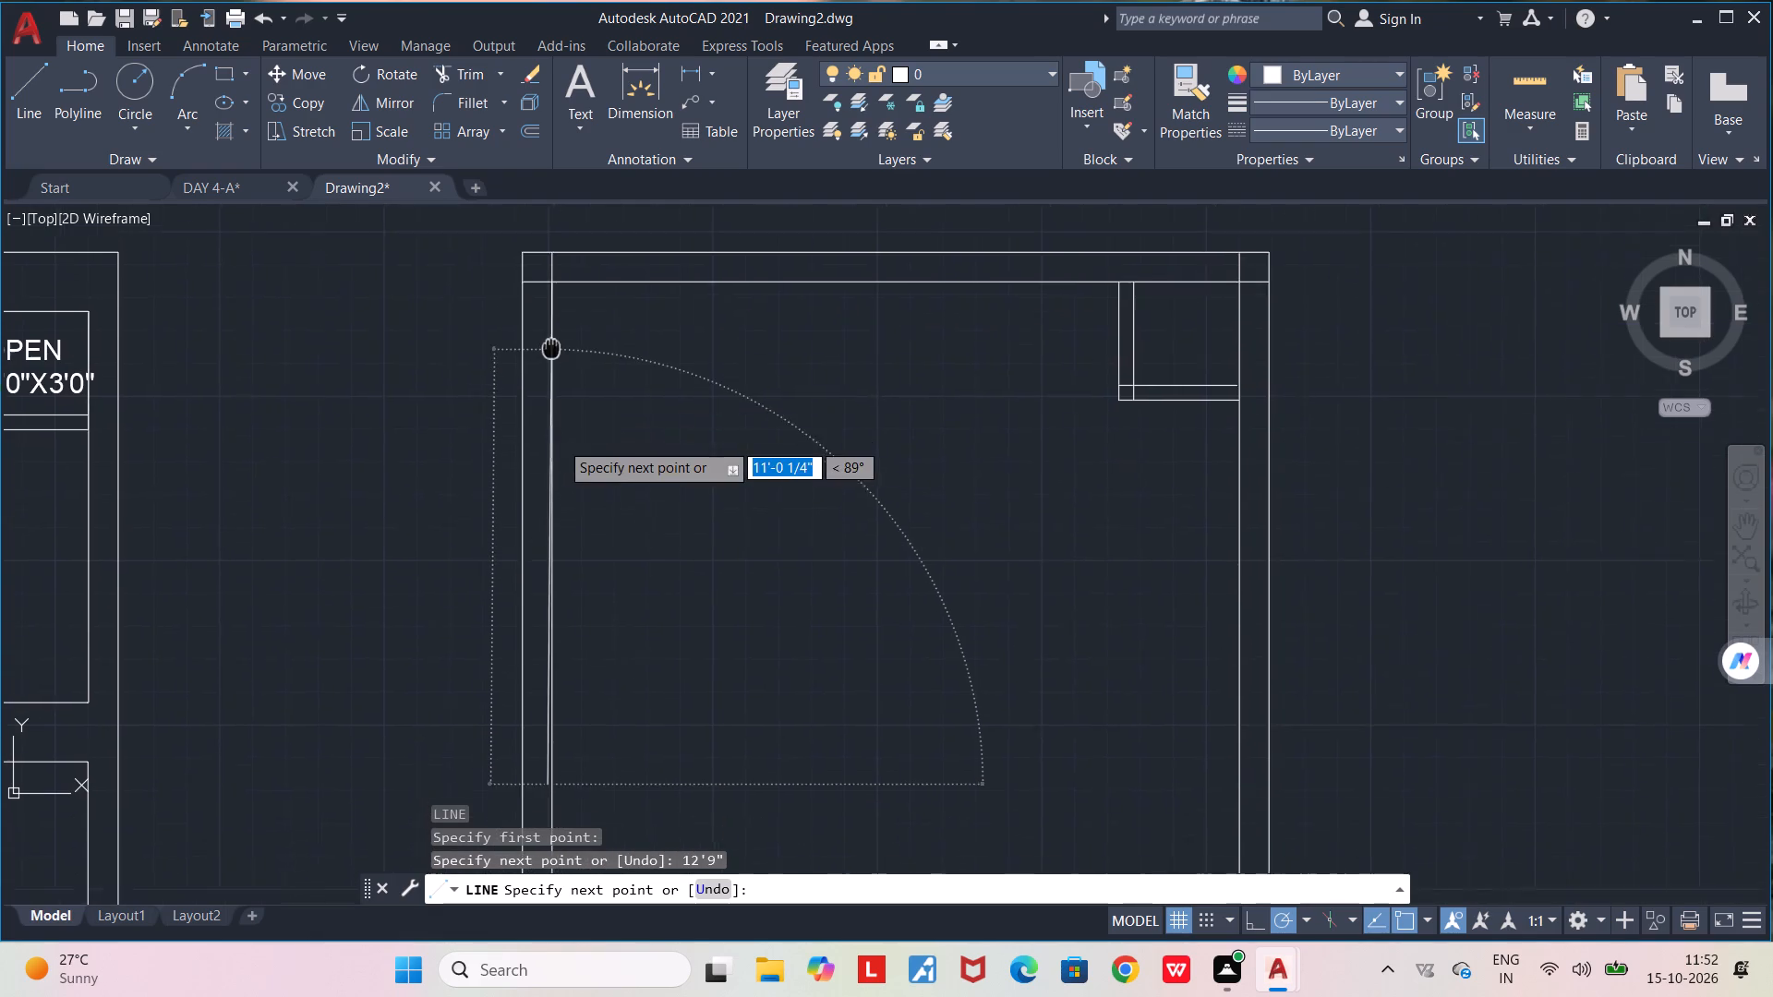
middle_click_drag(550, 342, 547, 307)
scroll(546, 306, "down", 2)
scroll(544, 463, "up", 1)
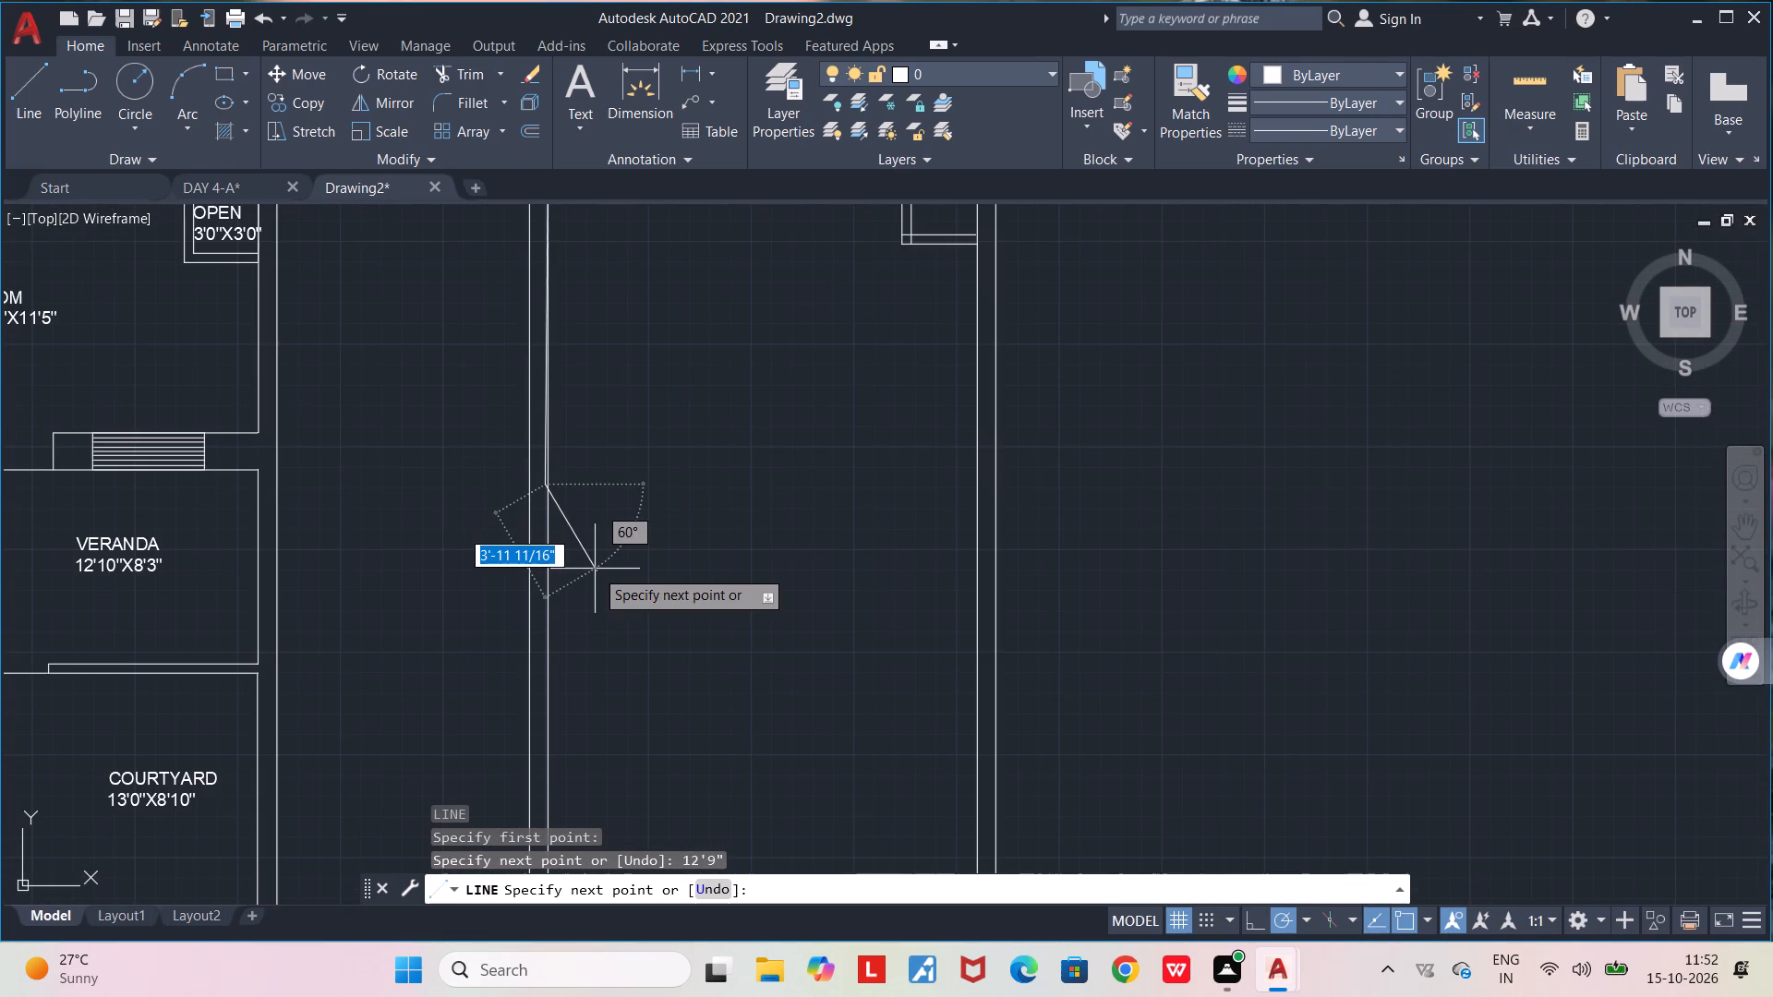
key("space")
Draw a short horizontal line from the lower end of the 12'9" line rightward across the inner left wall line.
scroll(541, 492, "up", 4)
middle_click_drag(543, 494, 527, 678)
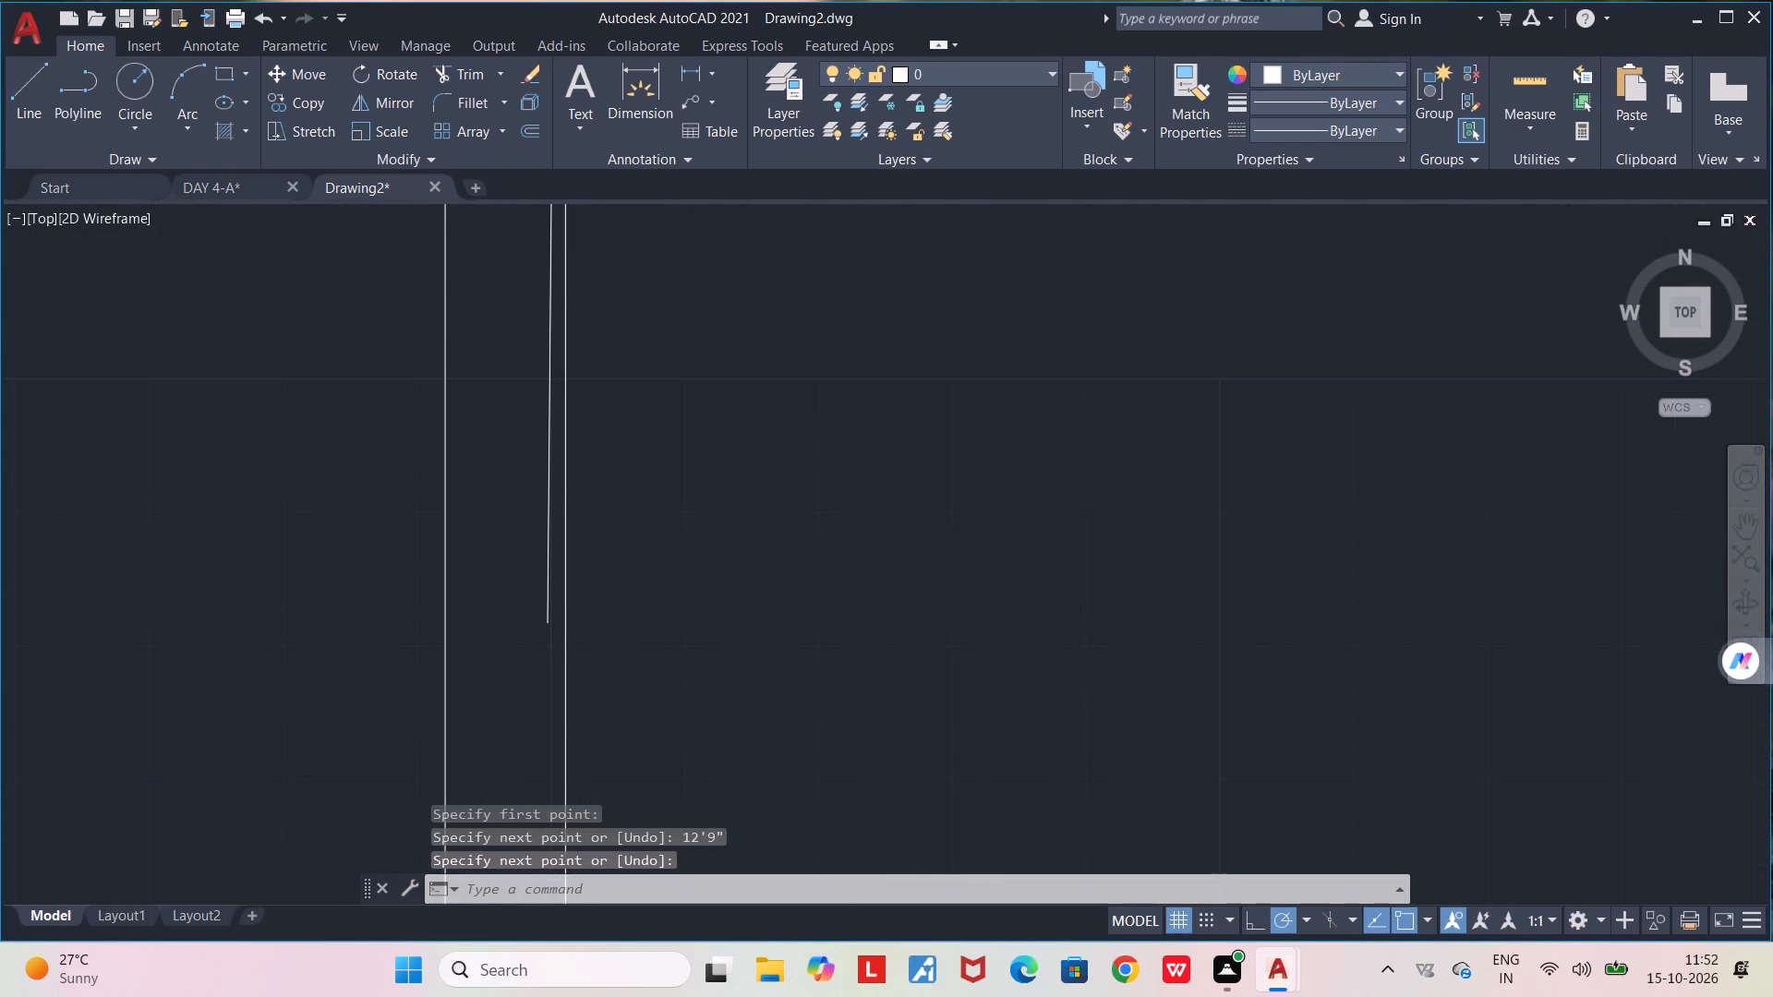
key("l")
key("Return")
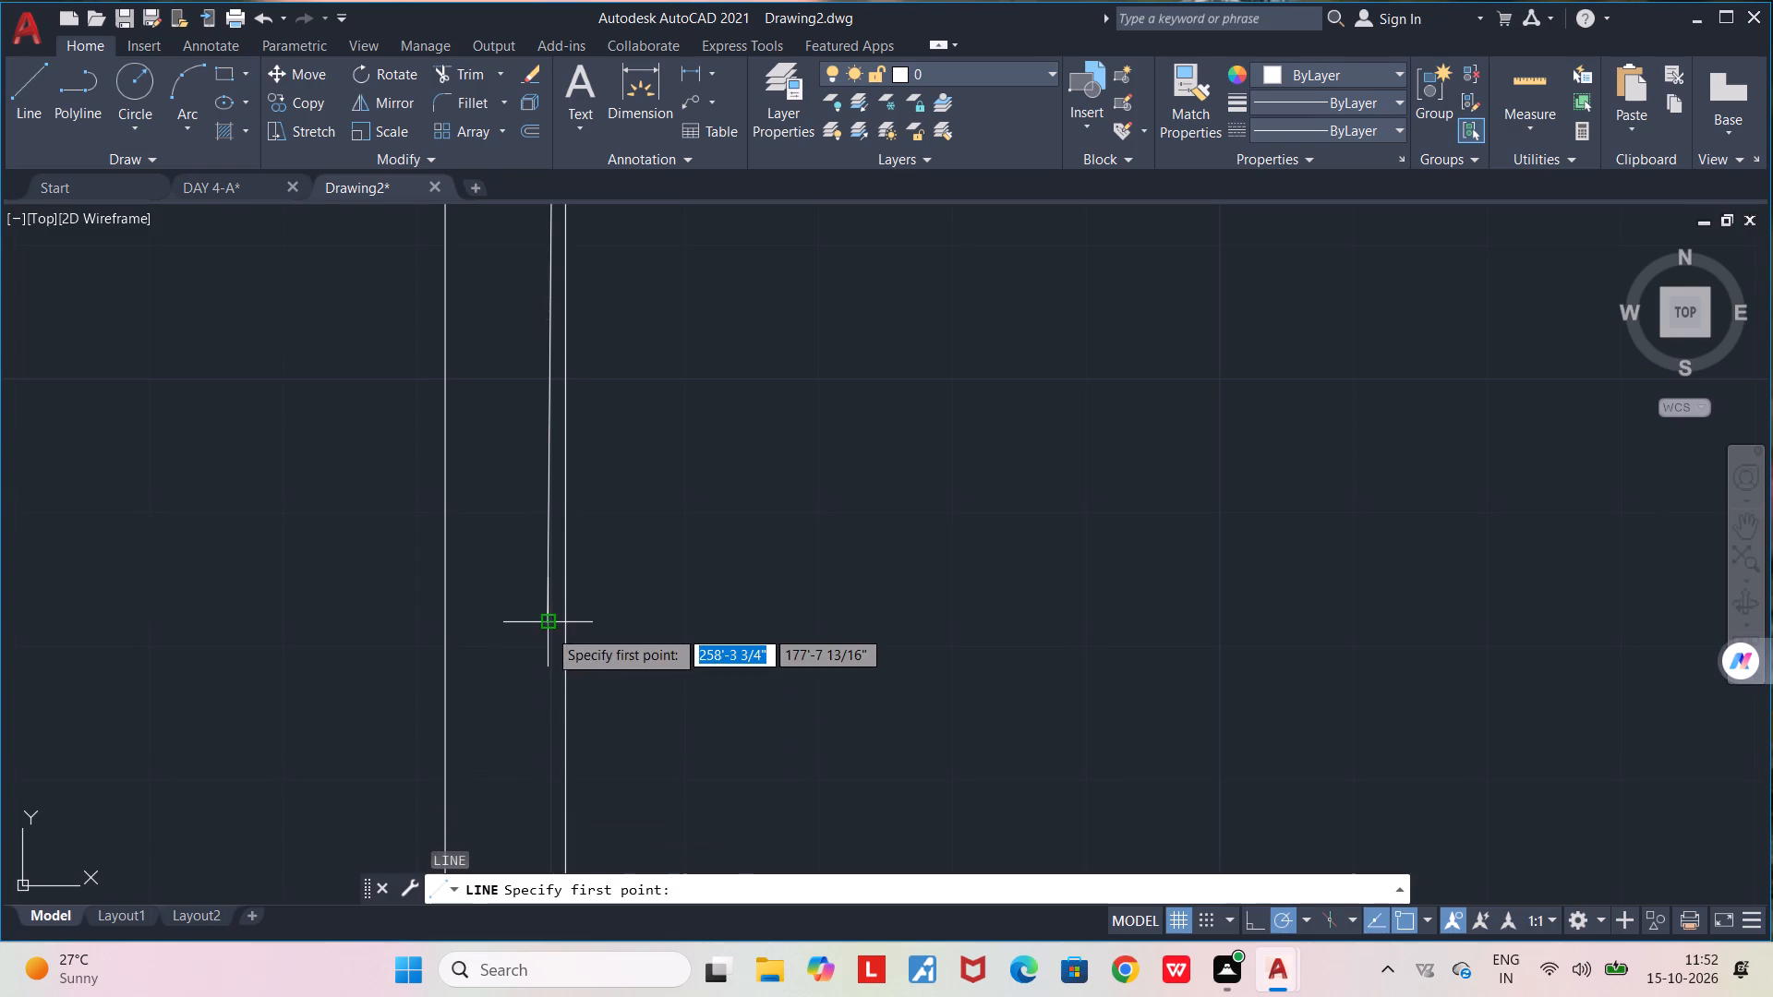
left_click(548, 629)
left_click(808, 622)
key("space")
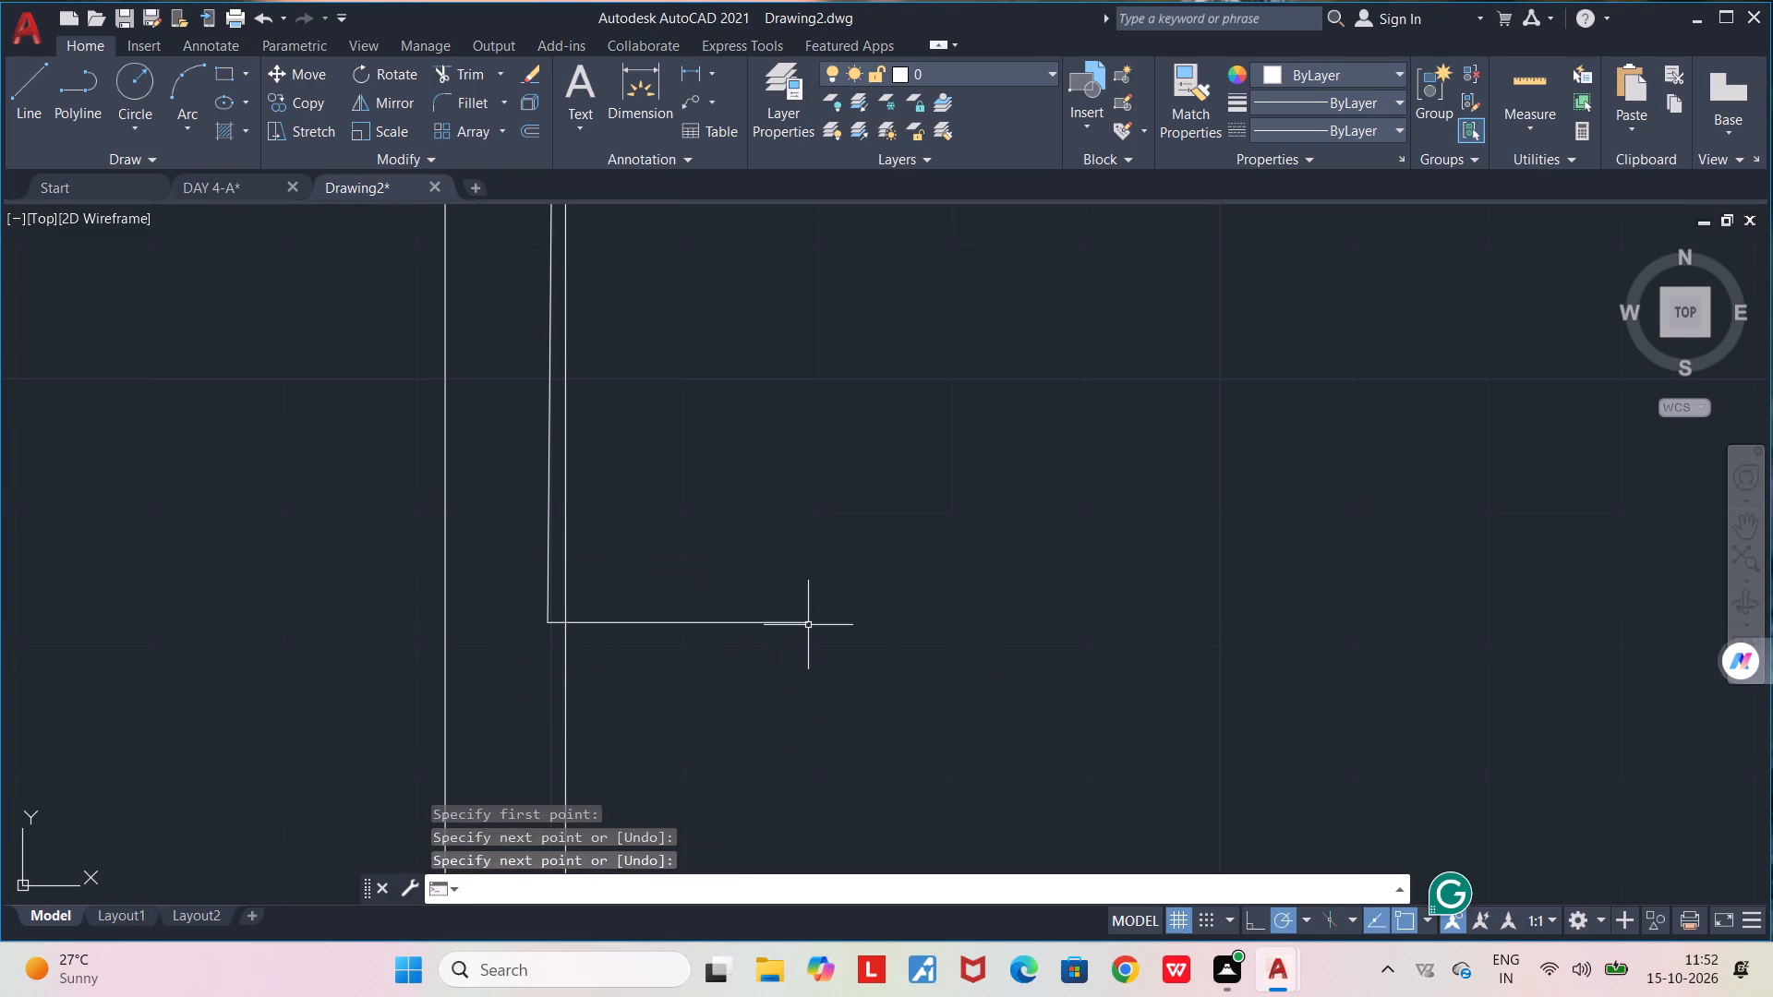
Trim away the slanted 12'9" guide line and the part of the short horizontal line extending into the room.
type("TR")
key("Return")
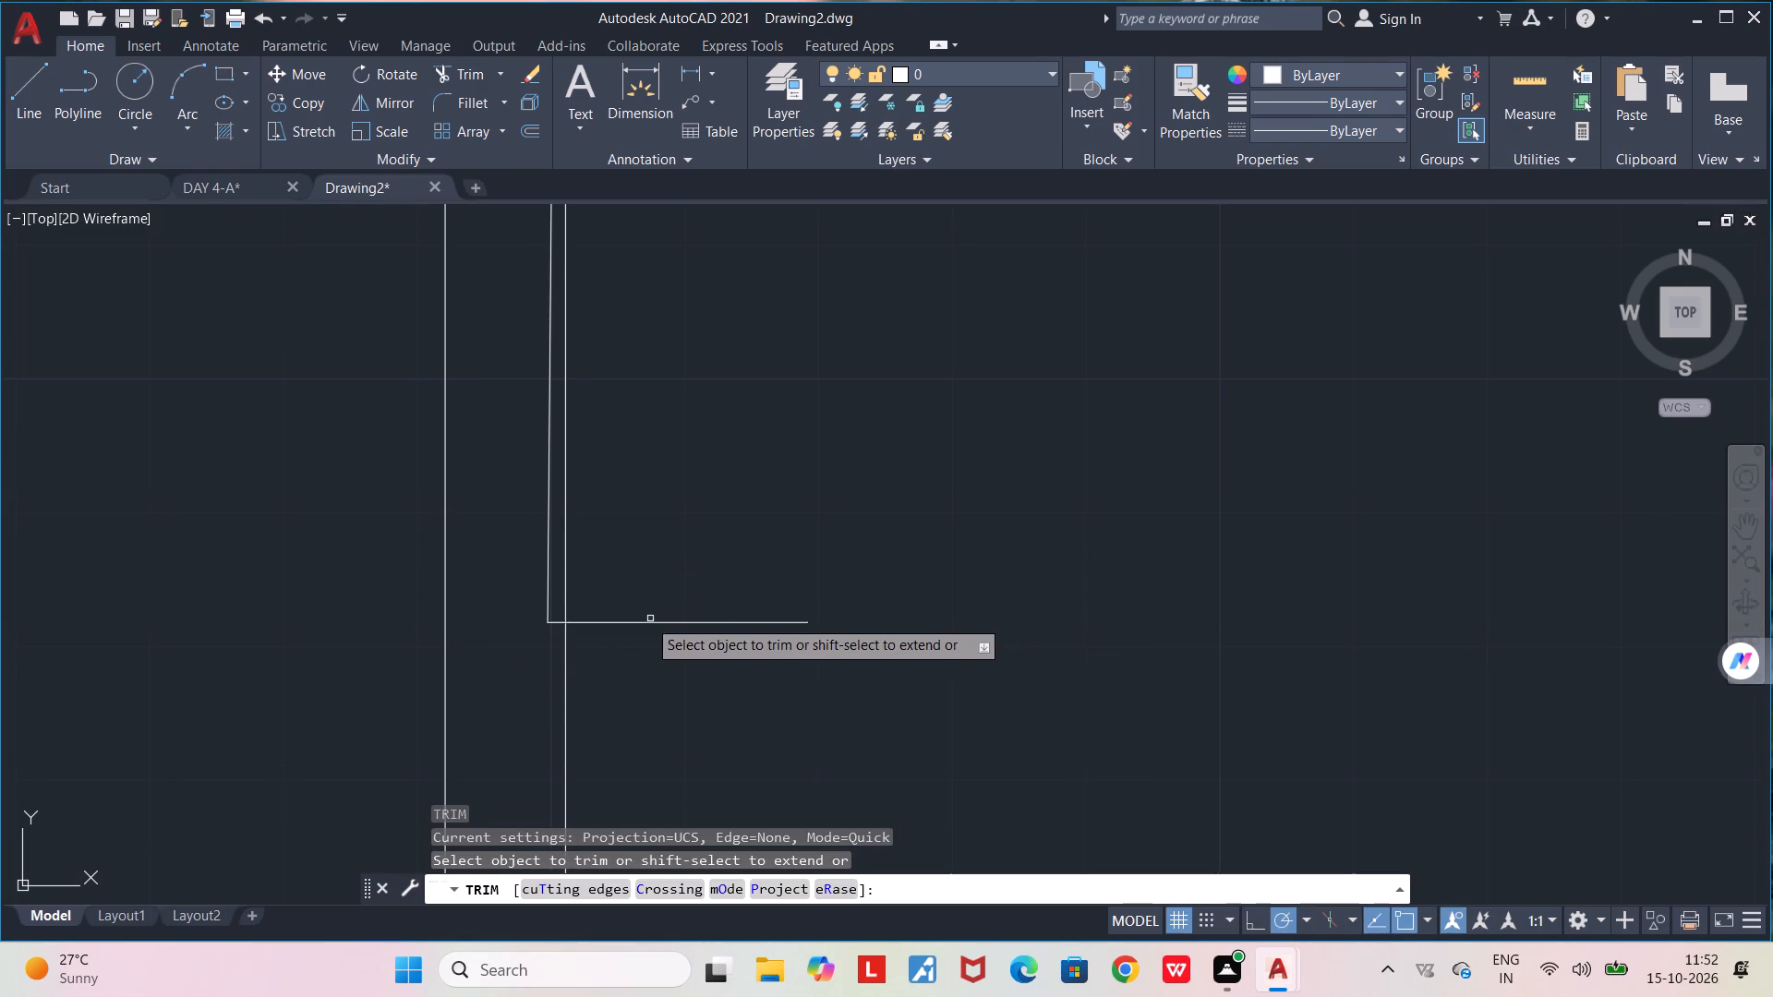
scroll(638, 618, "up", 2)
left_click(409, 563)
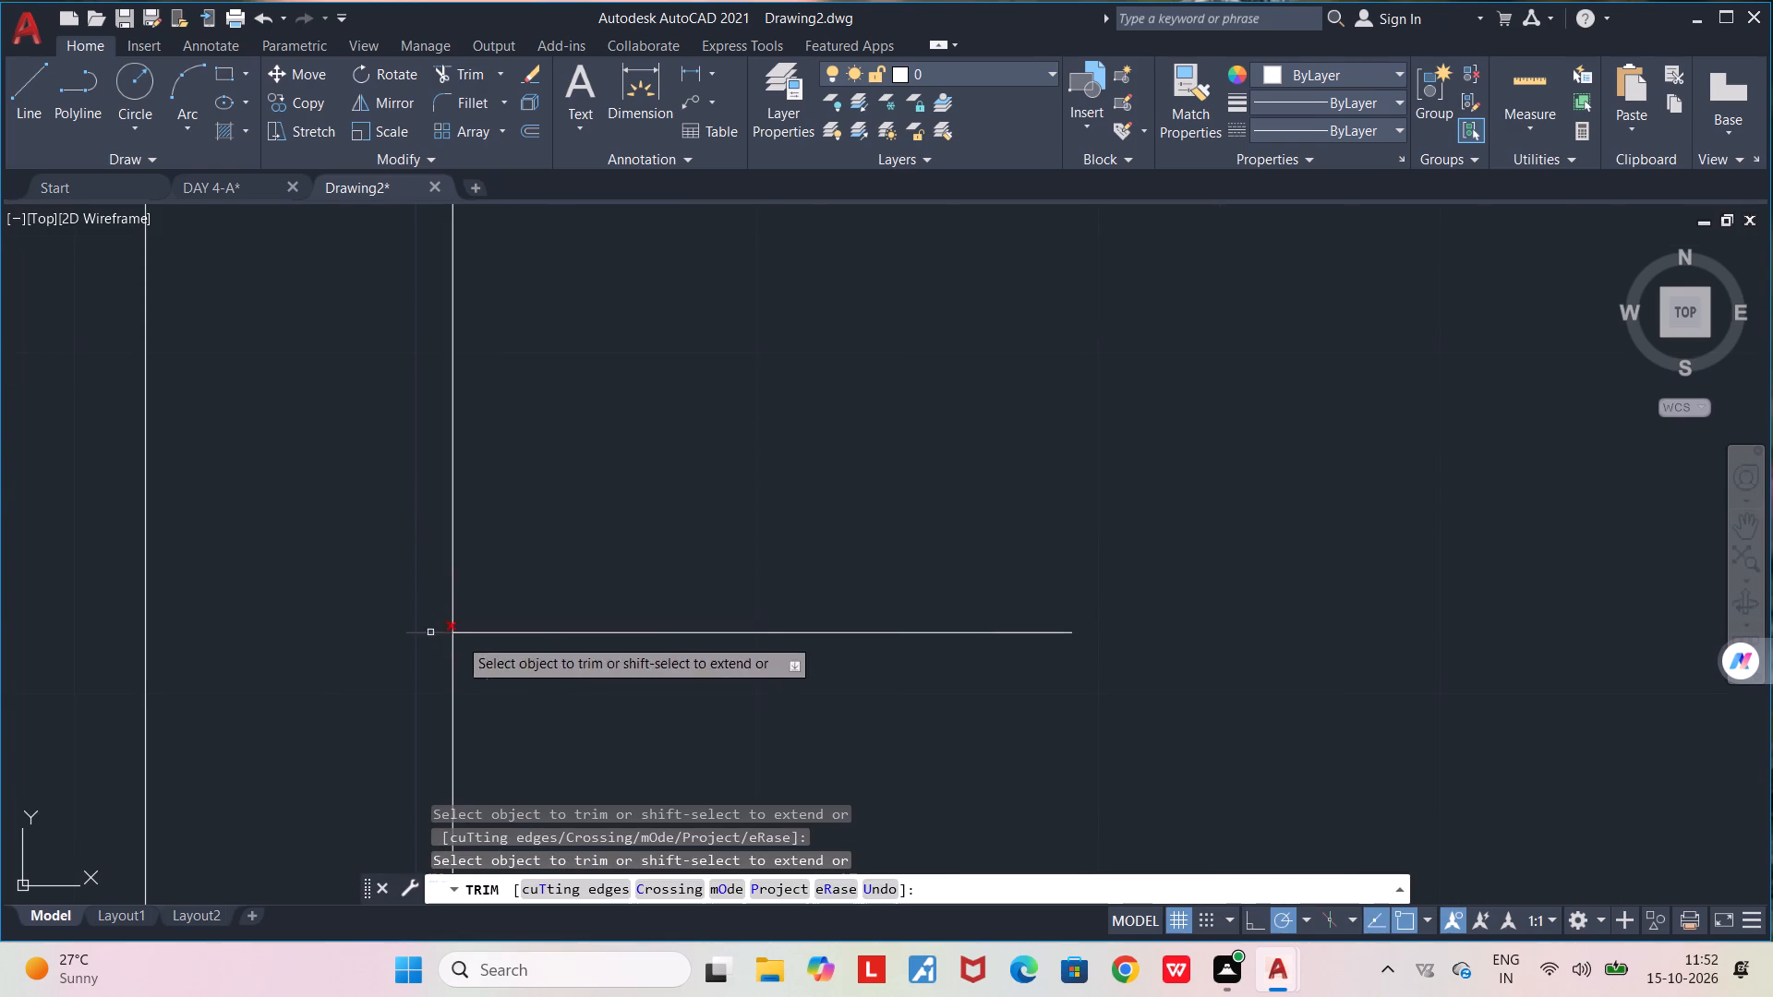
left_click(585, 629)
left_click_drag(609, 634, 610, 655)
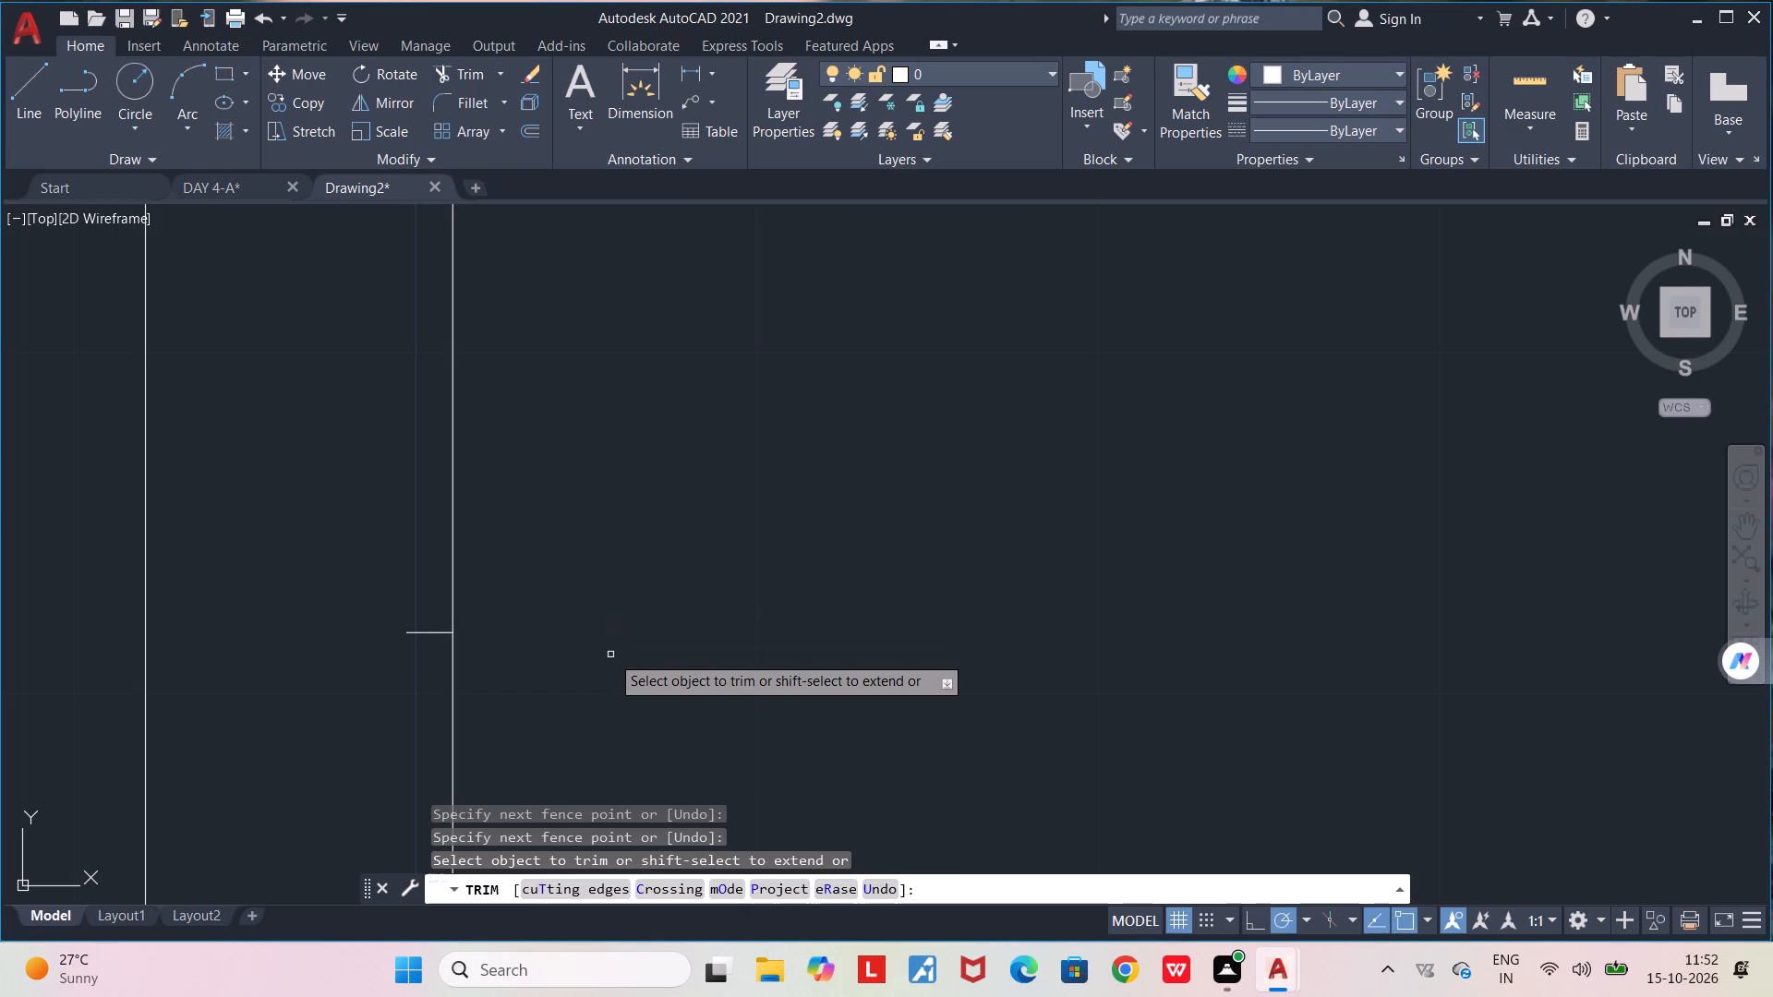
key("l")
key("Return")
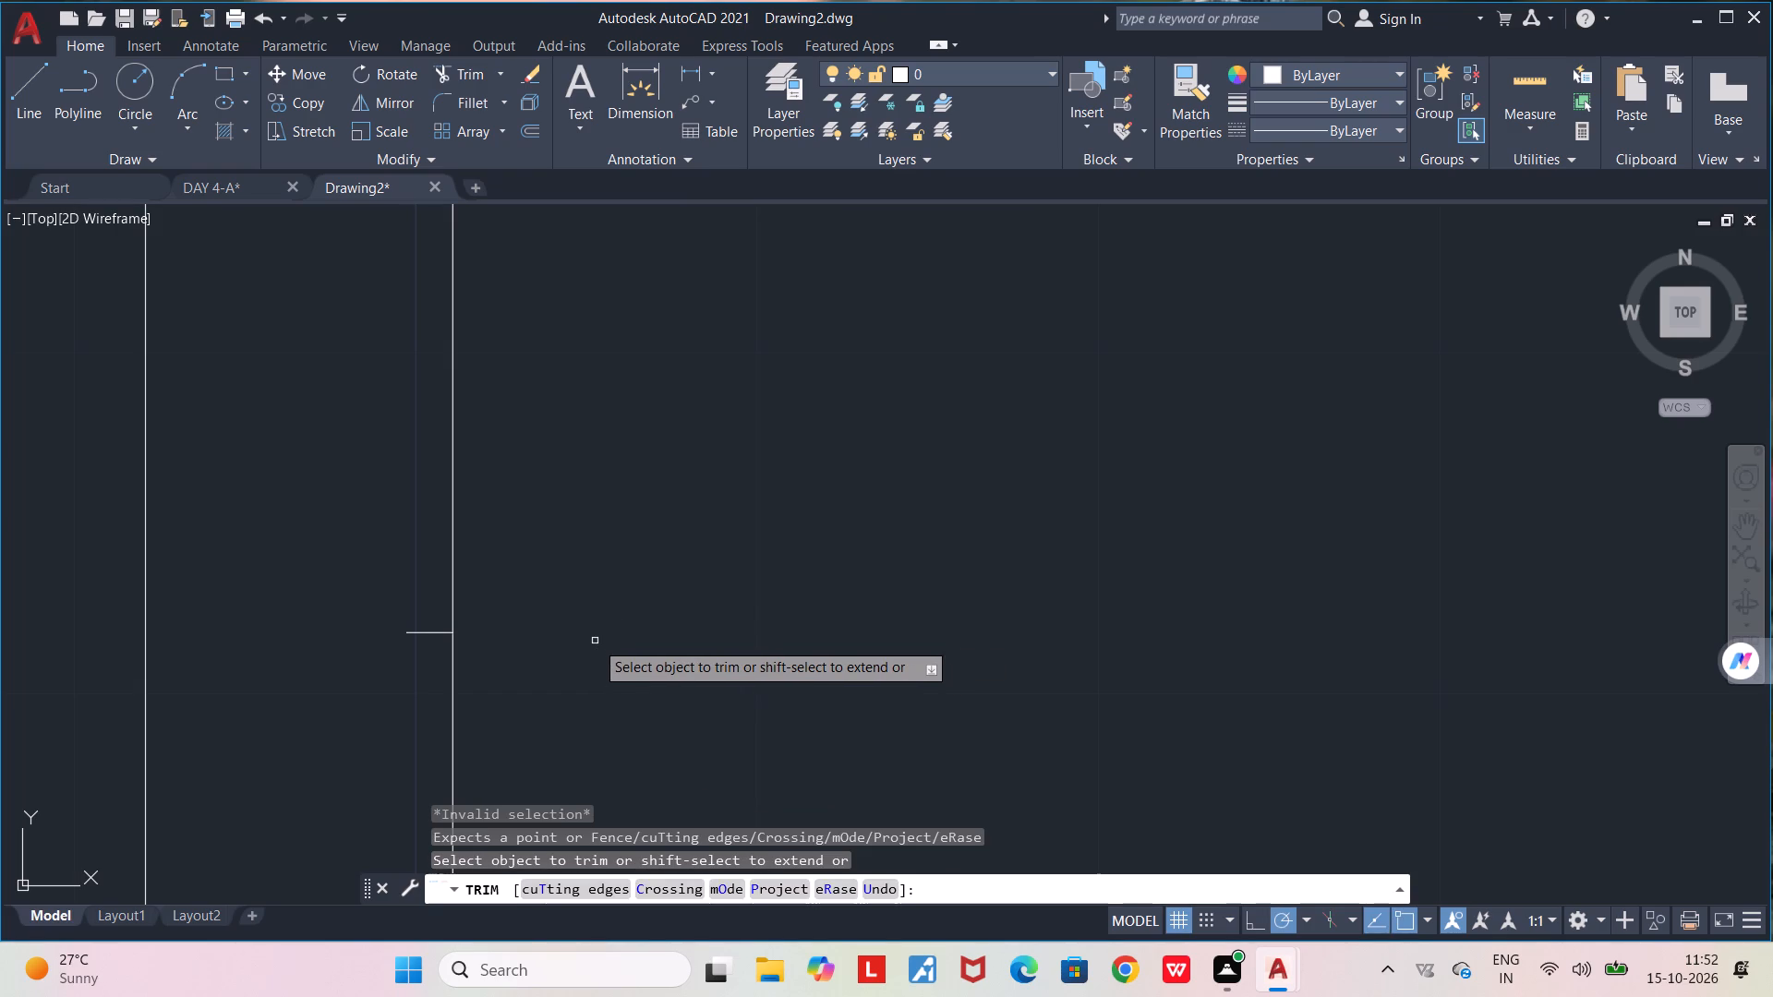
key("Escape")
Draw a horizontal line about 19'2" long from the stub at the inner left wall to just past the outer right wall.
key("l")
key("Return")
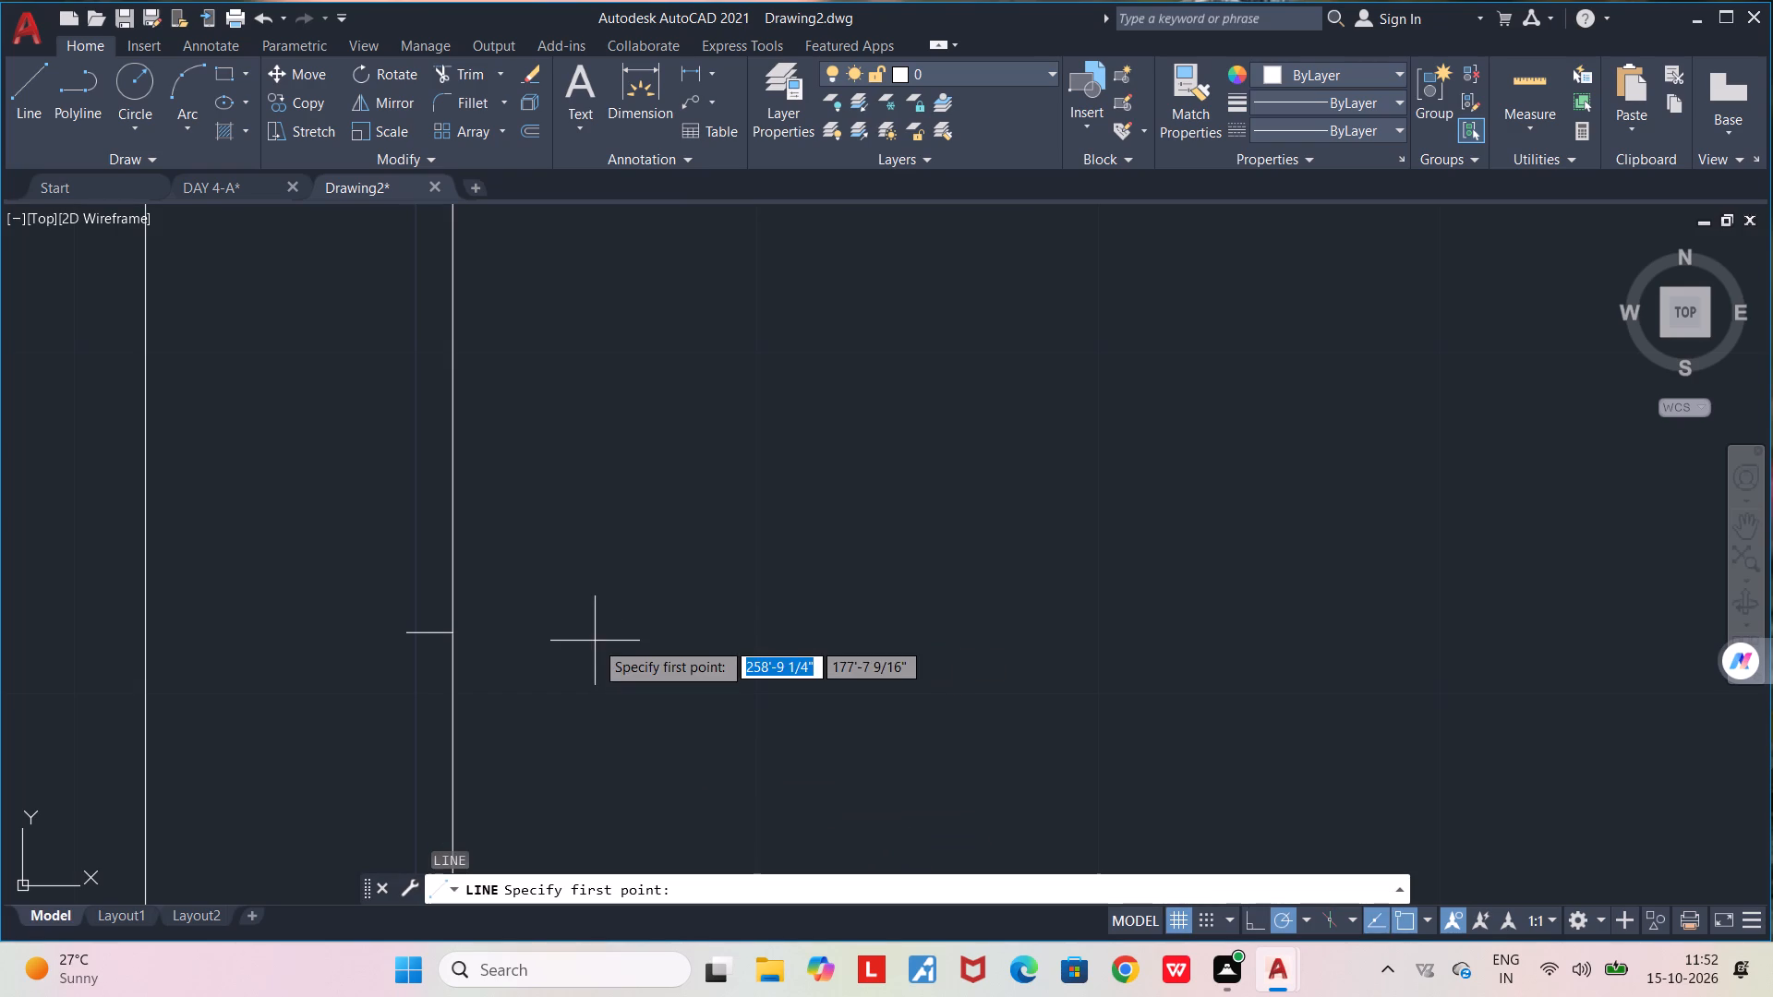
left_click(454, 631)
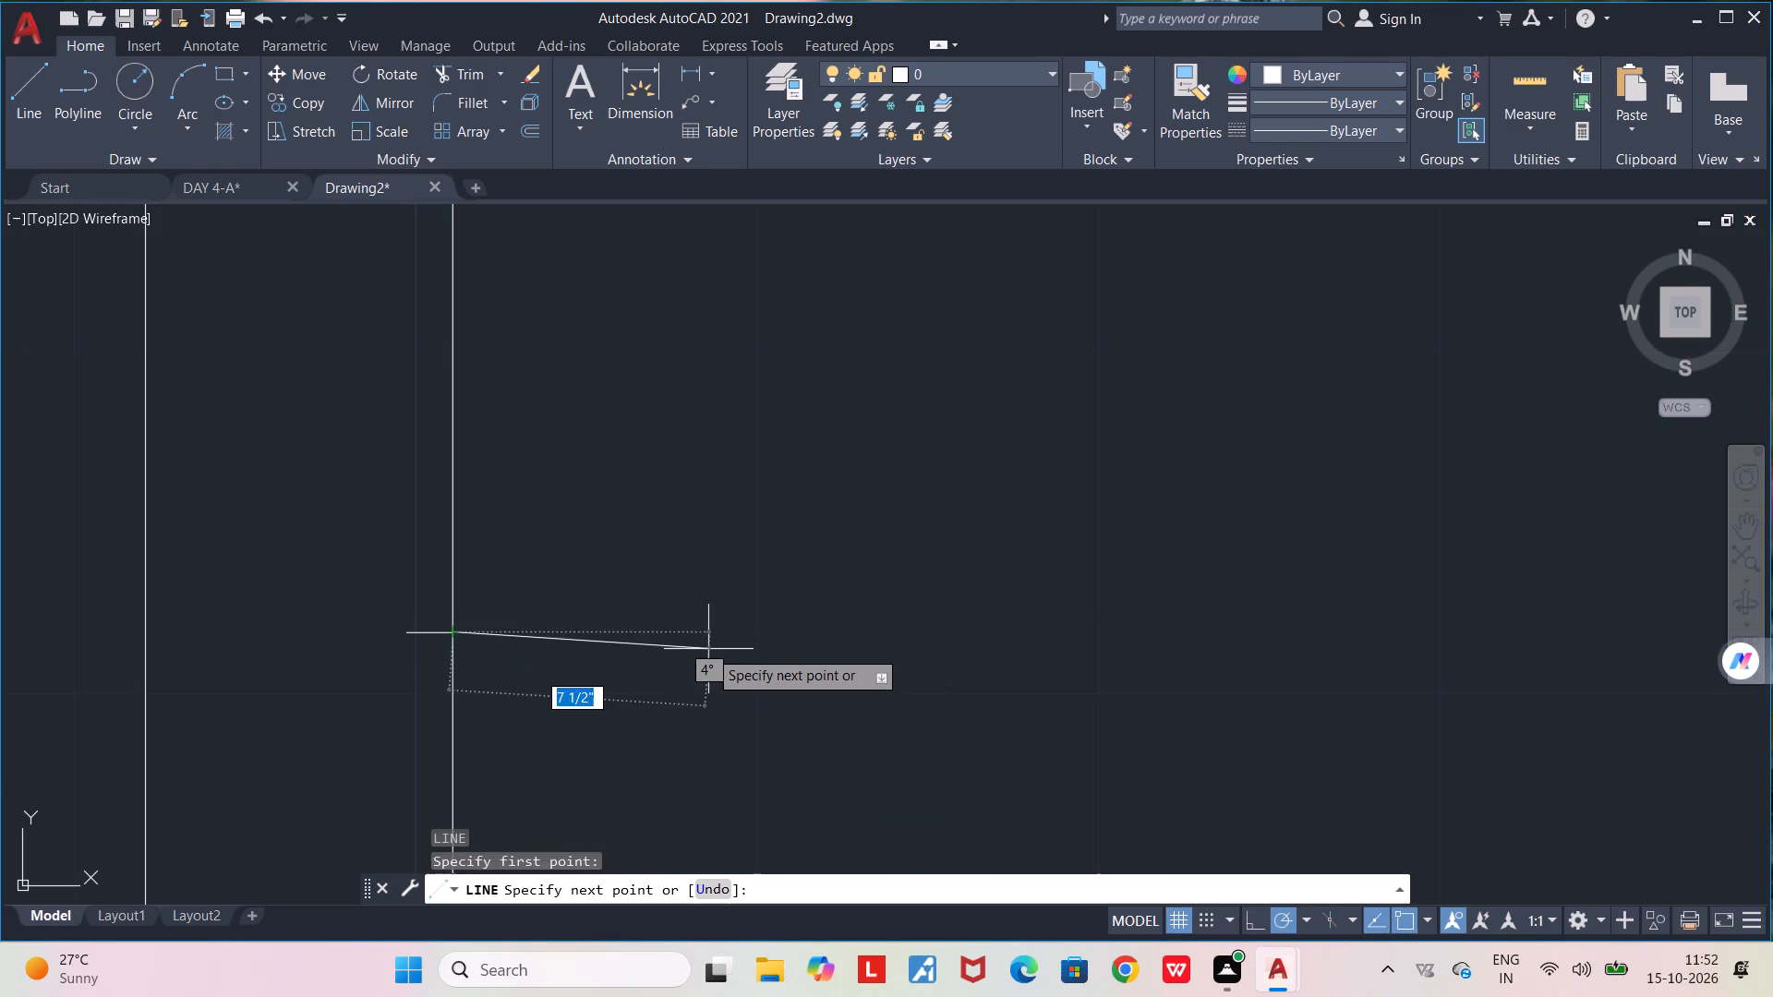
scroll(708, 649, "down", 8)
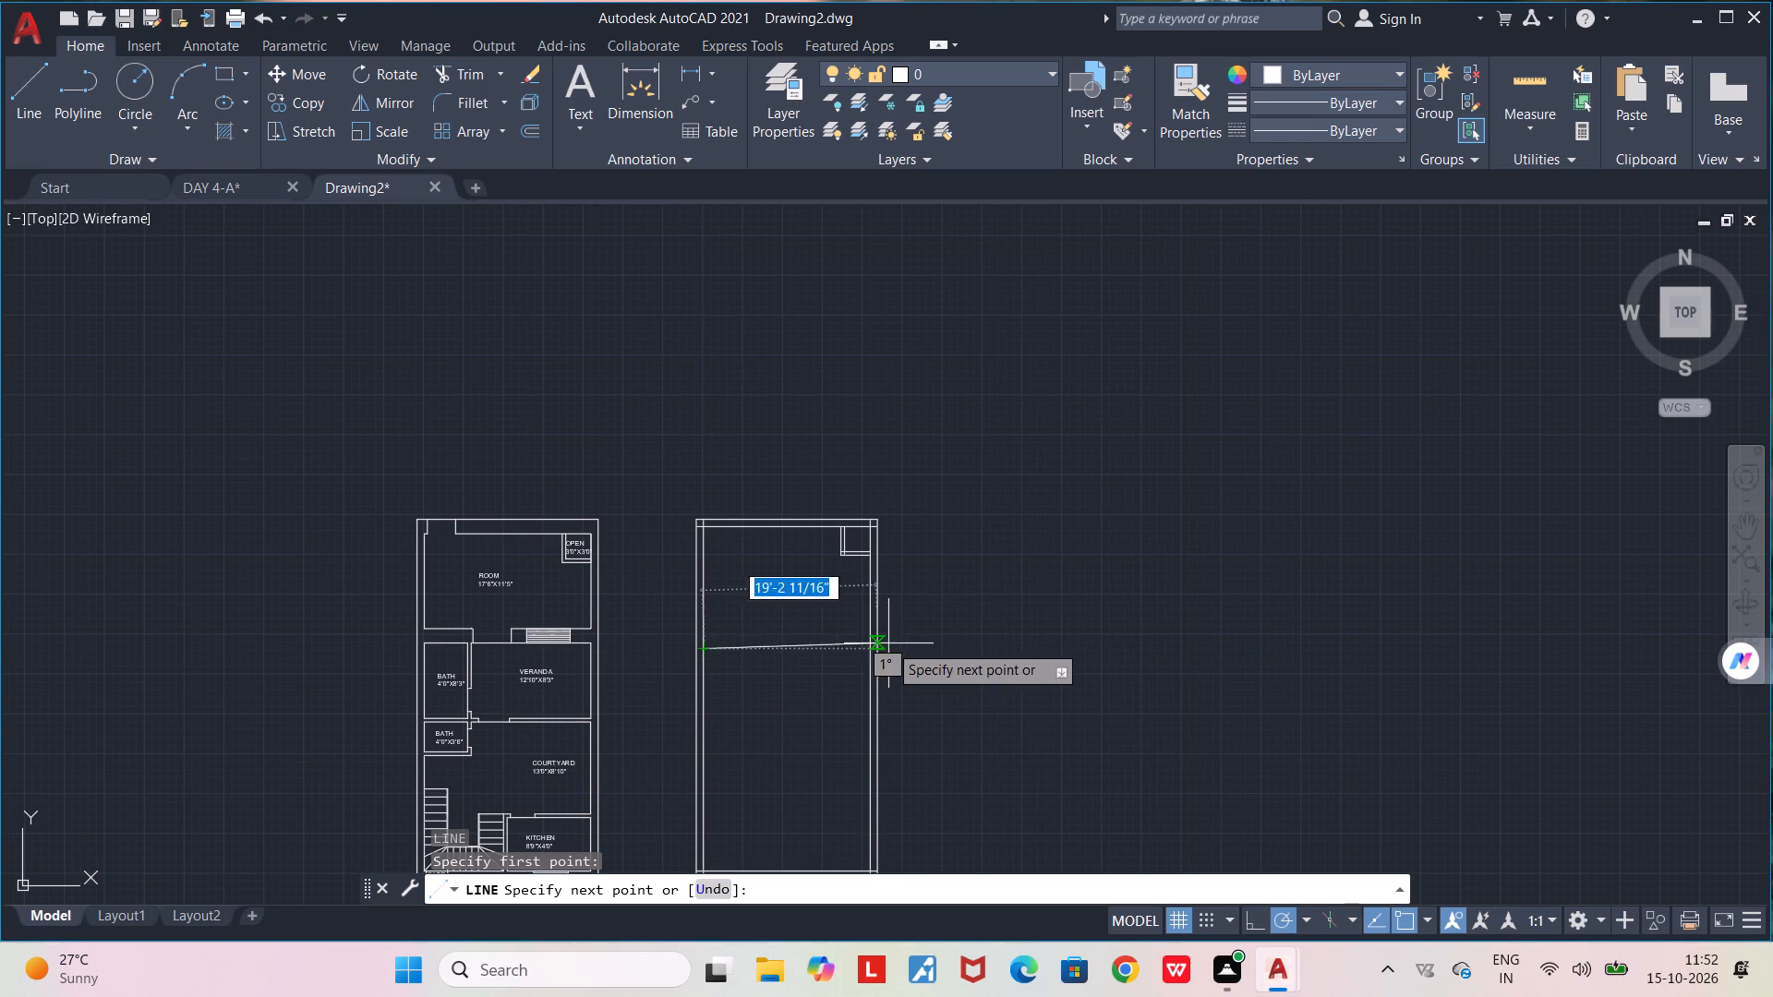
scroll(888, 645, "up", 4)
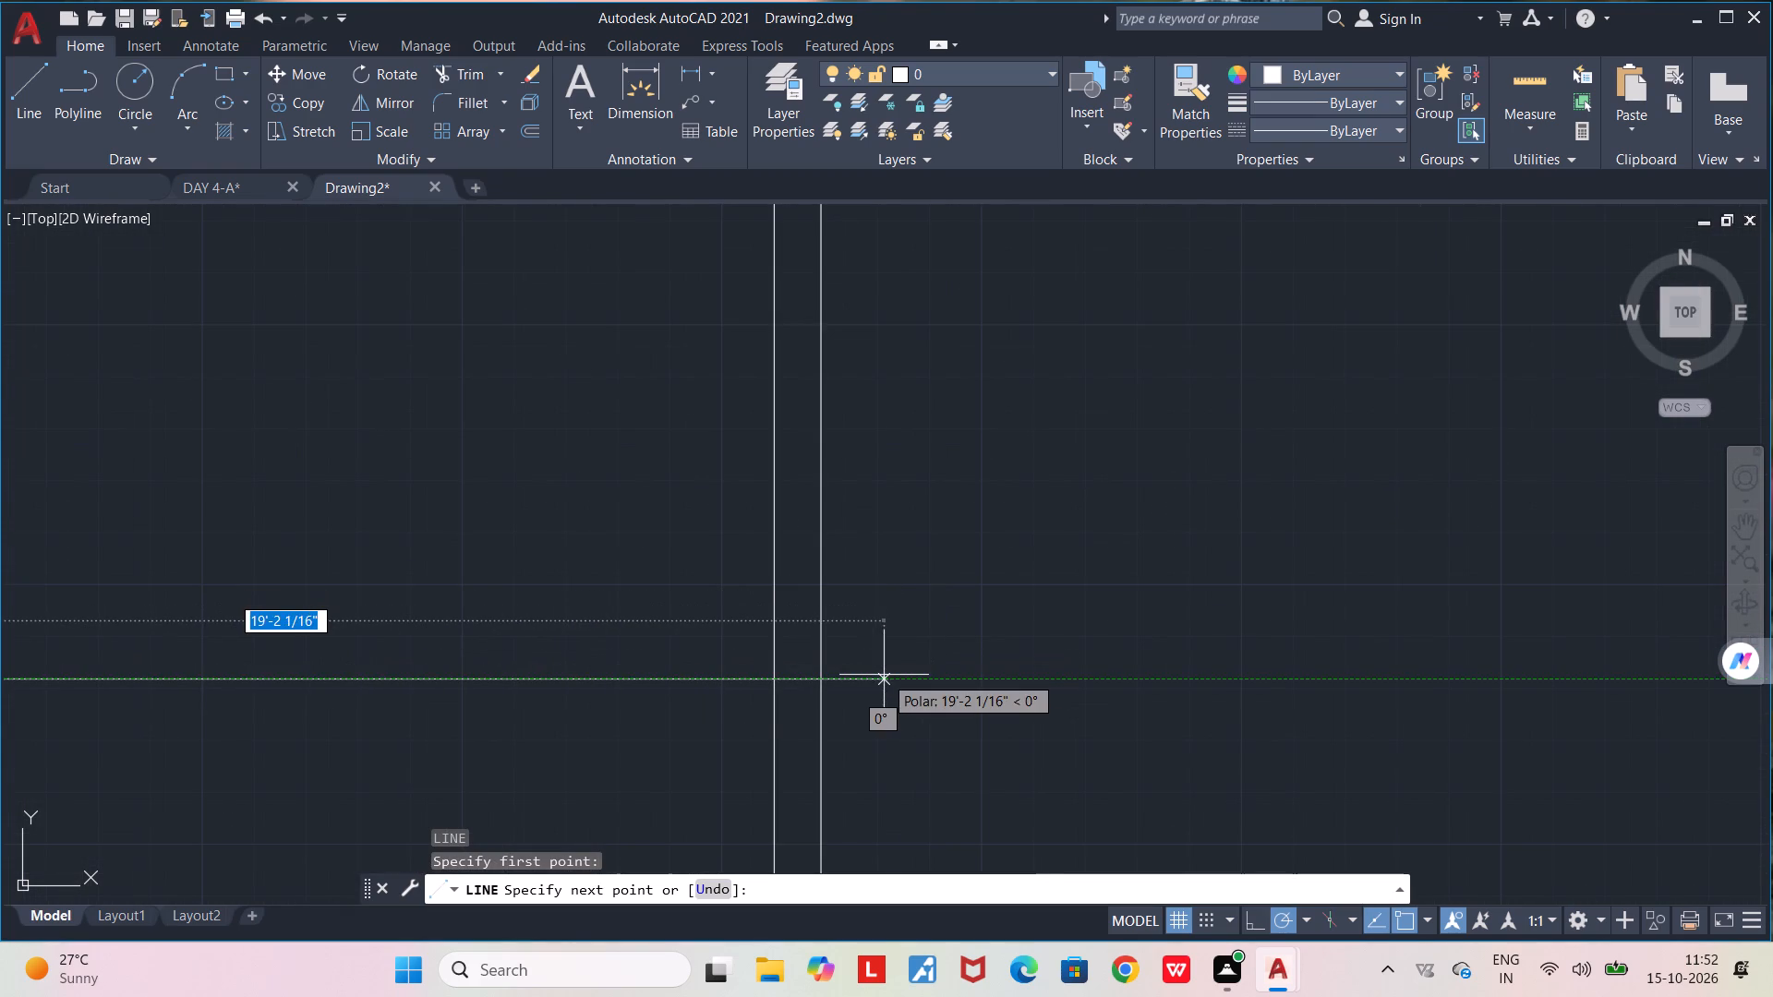
left_click(884, 675)
key("space")
Trim the horizontal line's overhang beyond the outer right wall line.
type("TR")
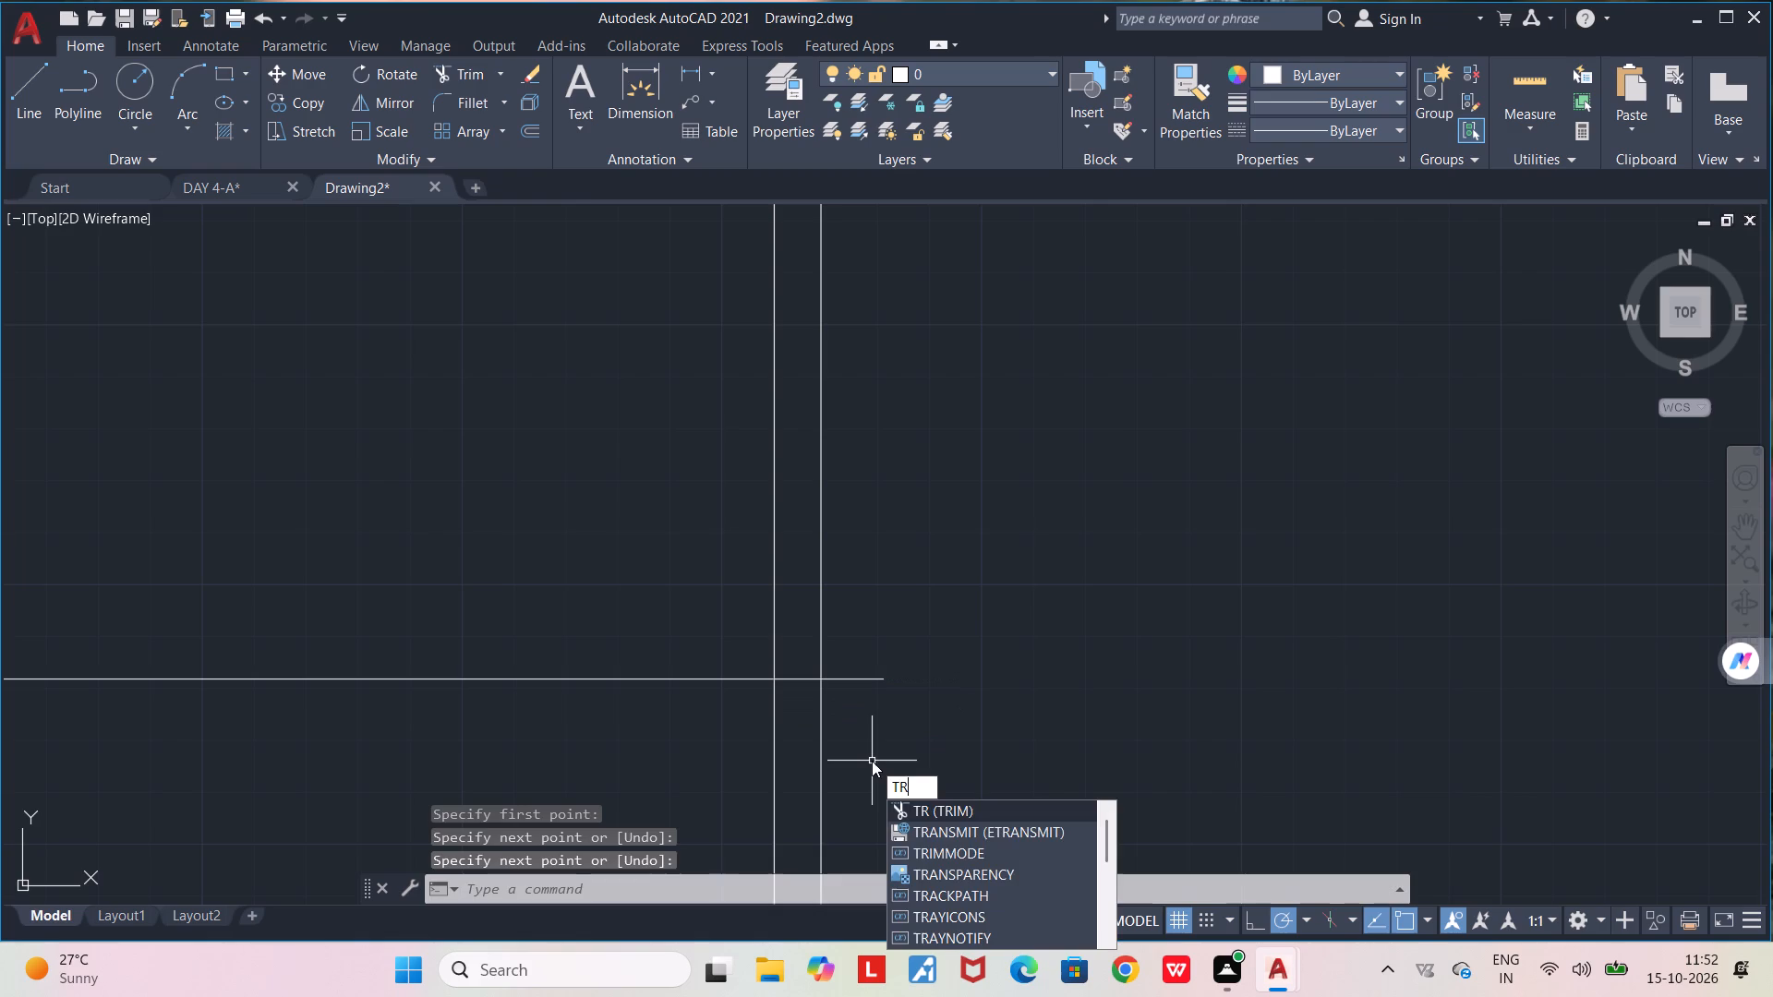
key("Return")
scroll(807, 703, "up", 2)
left_click_drag(958, 634, 952, 635)
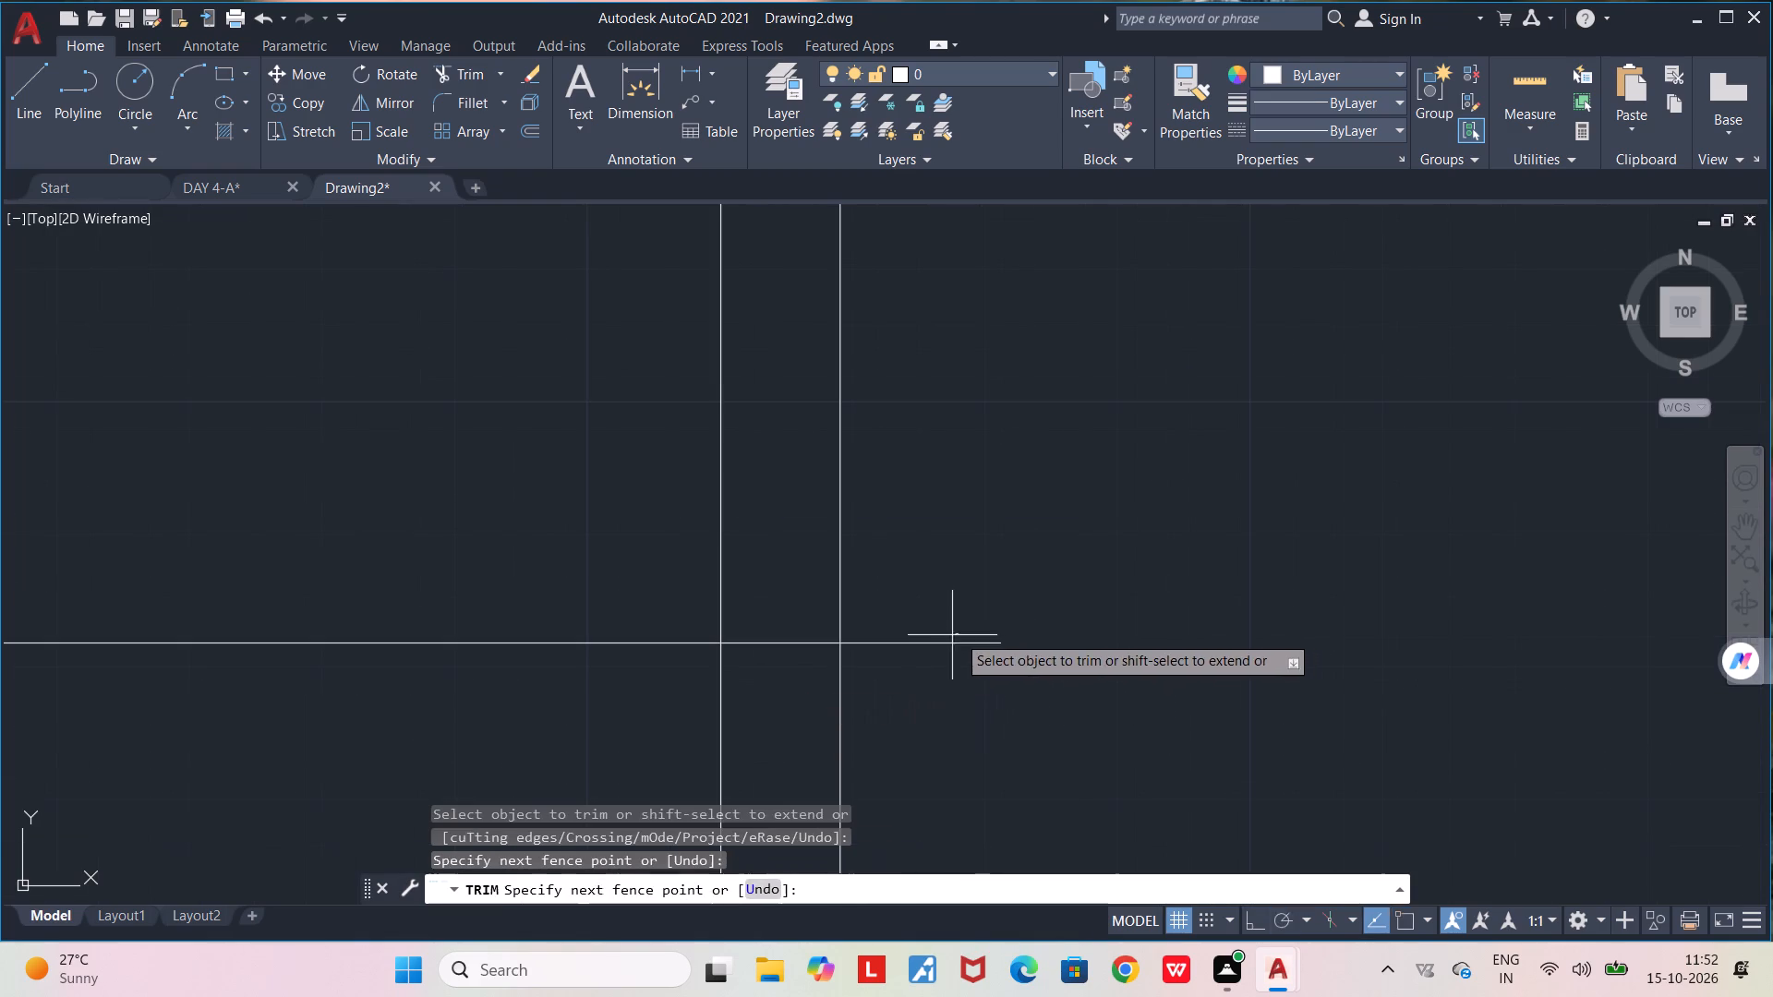
left_click_drag(952, 635, 935, 661)
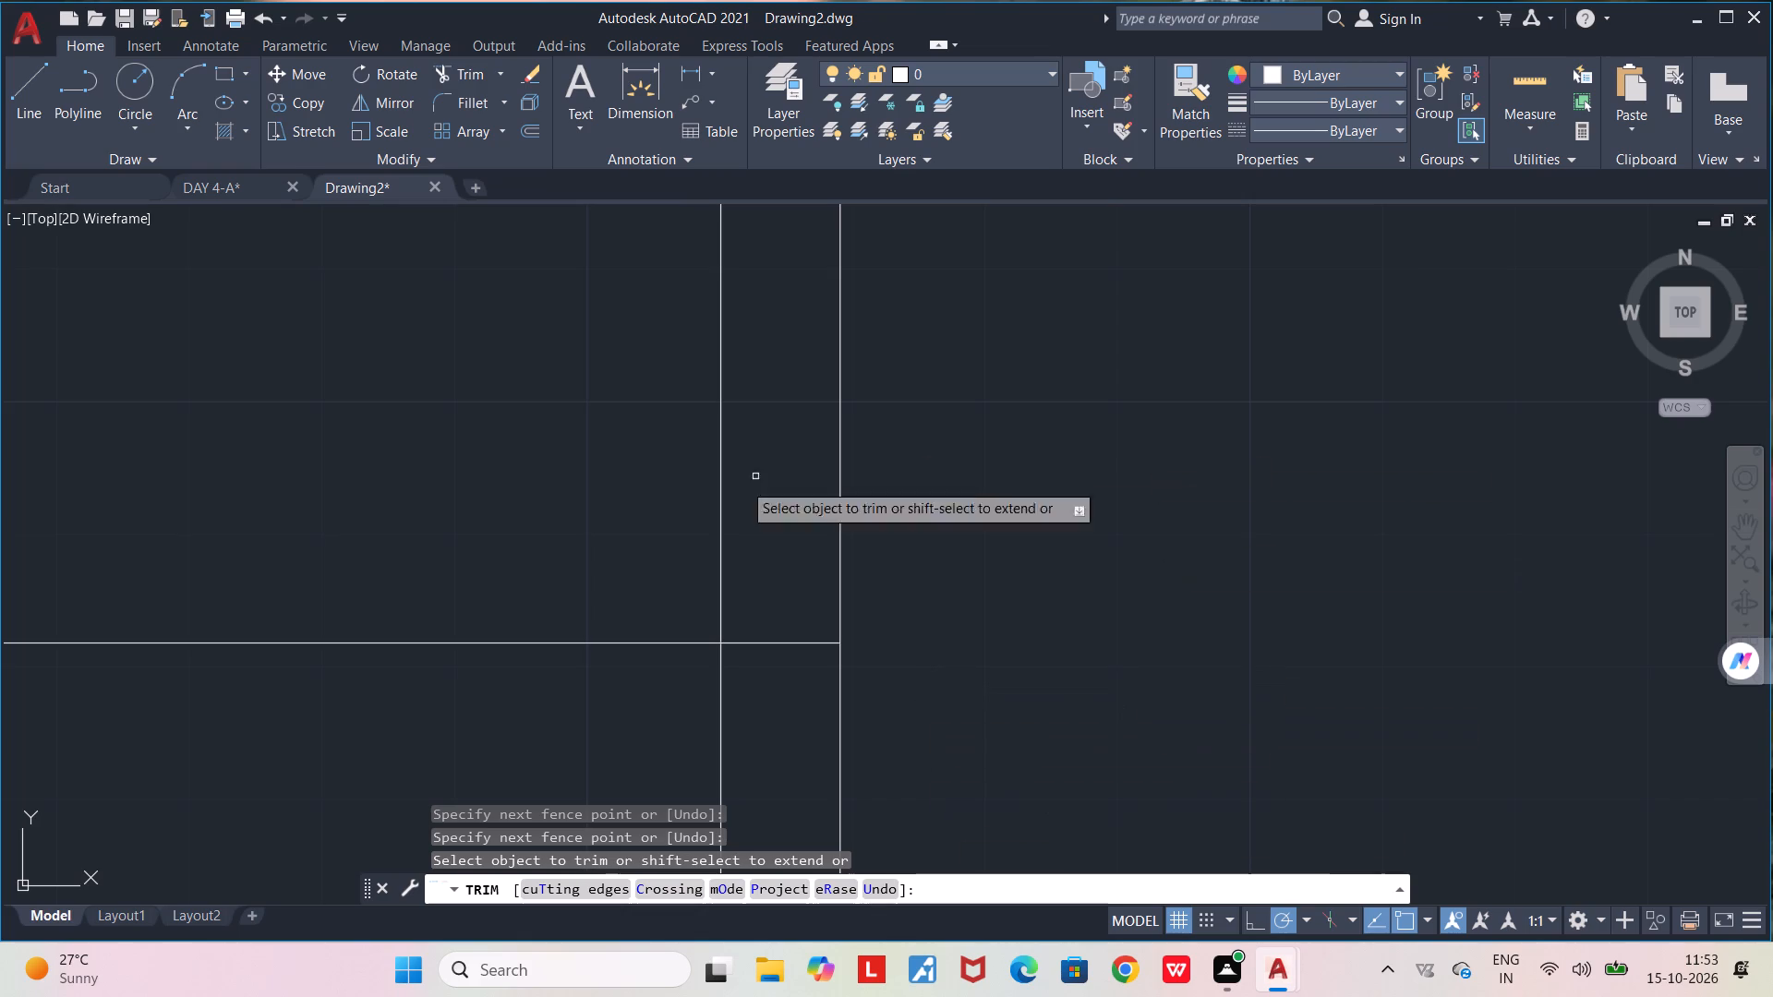
scroll(826, 675, "down", 3)
middle_click_drag(694, 728, 856, 650)
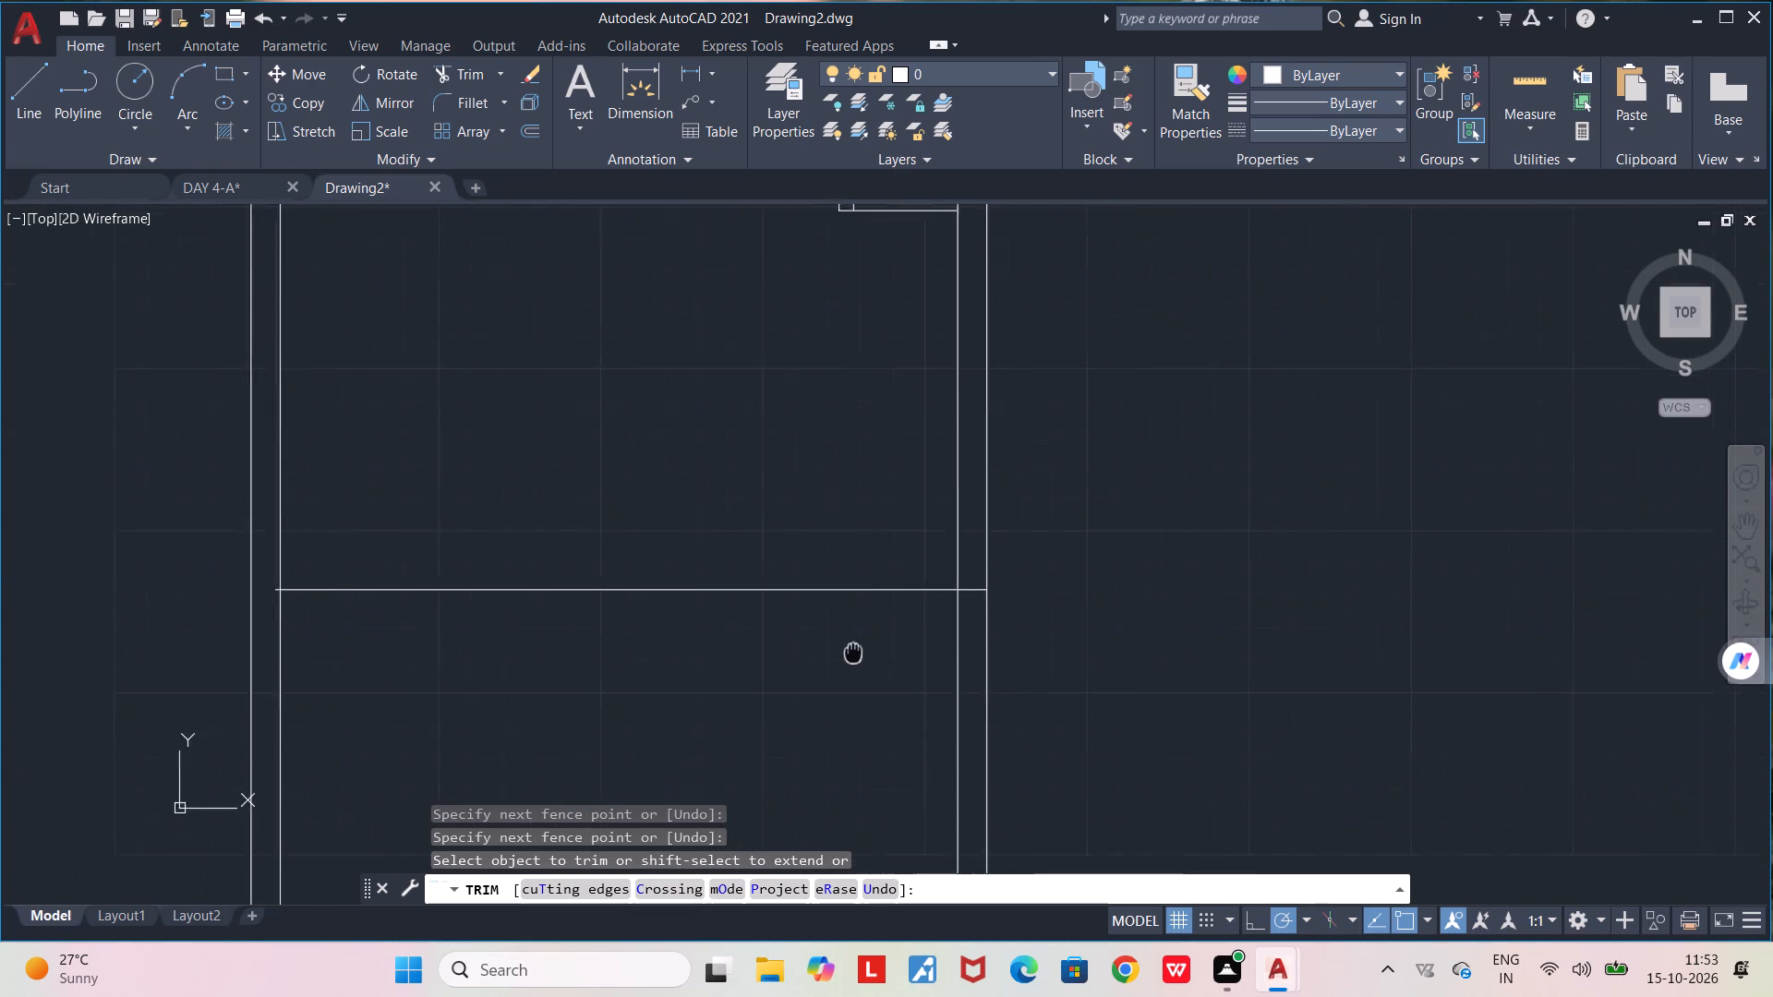
middle_click_drag(856, 650, 963, 640)
scroll(963, 640, "down", 2)
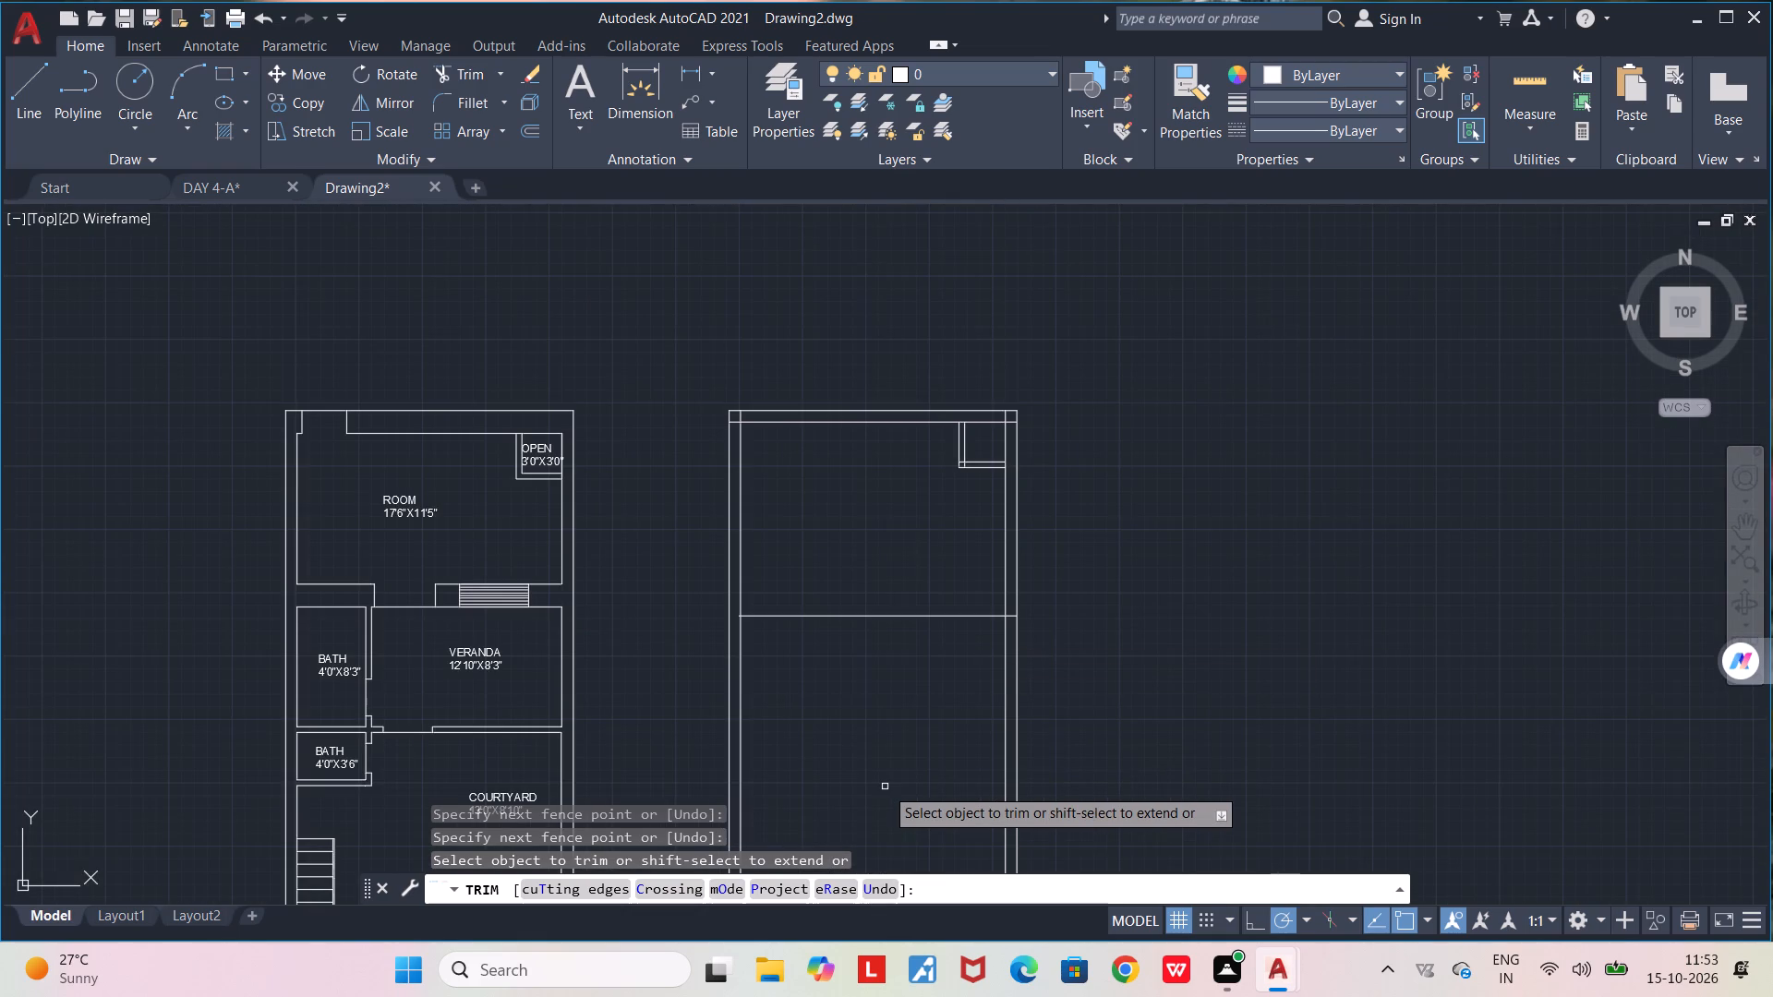
key("space")
Offset the horizontal line across the second floor plan 9" upward to form the cross wall's second face.
key("o")
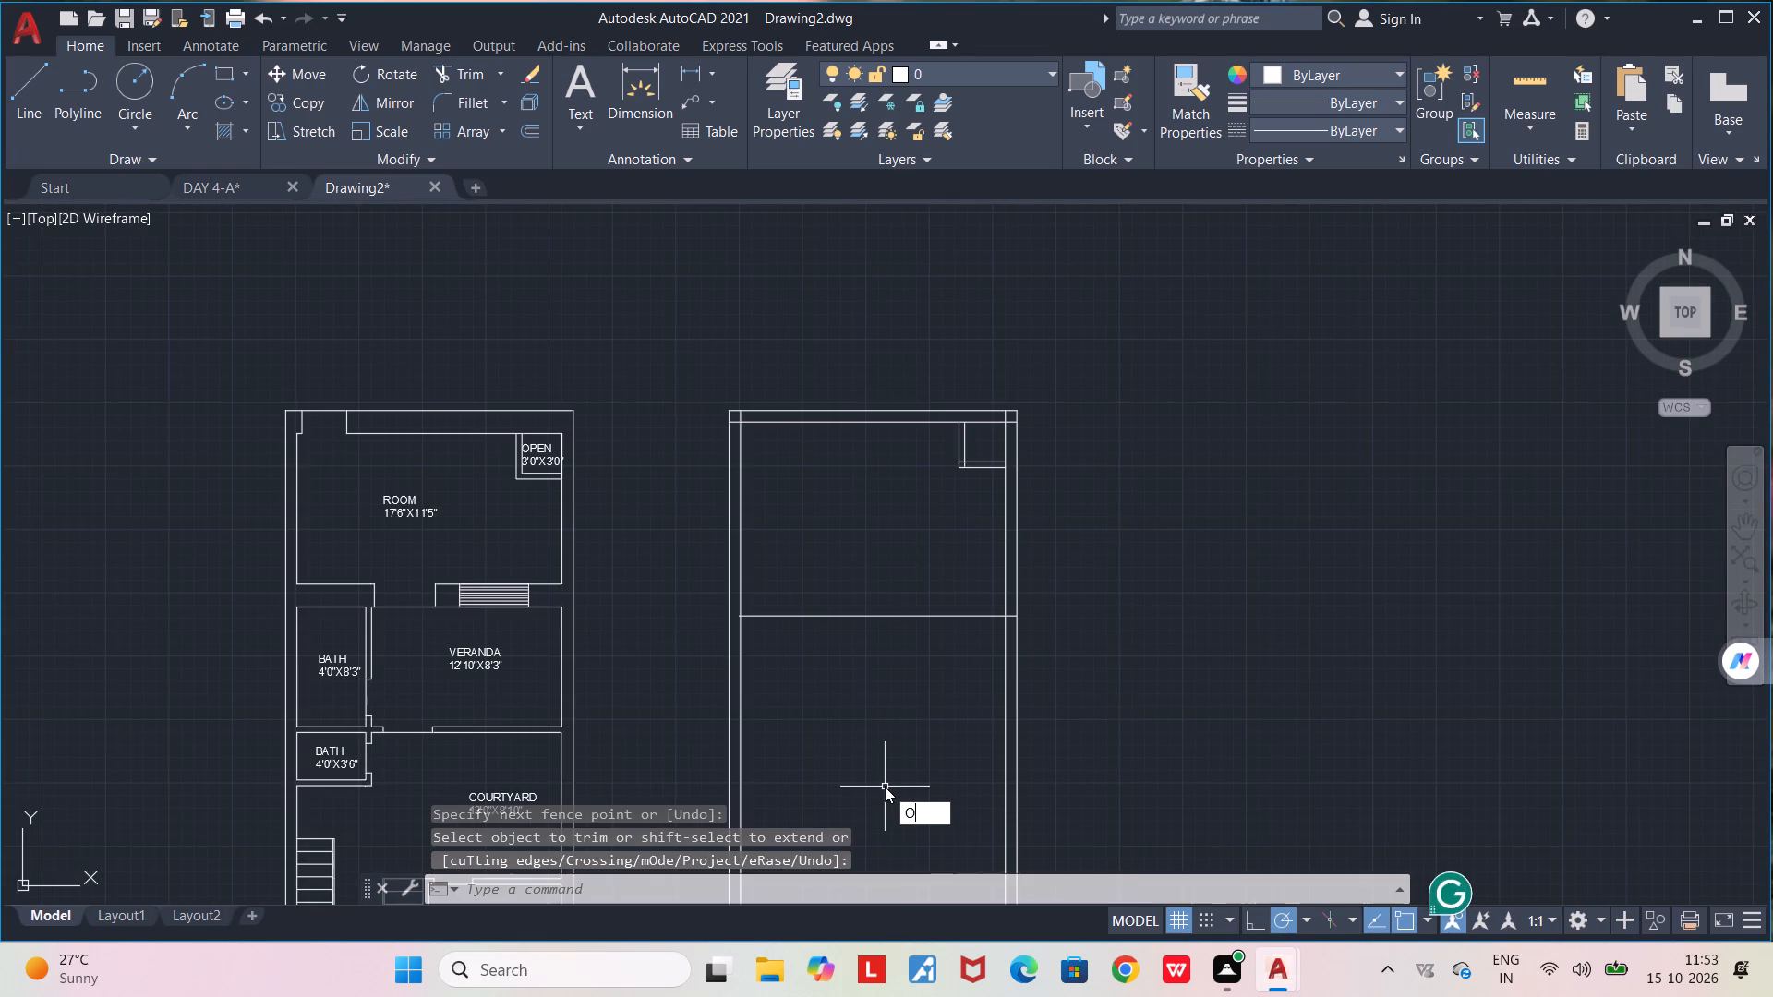
type("FF")
key("Return")
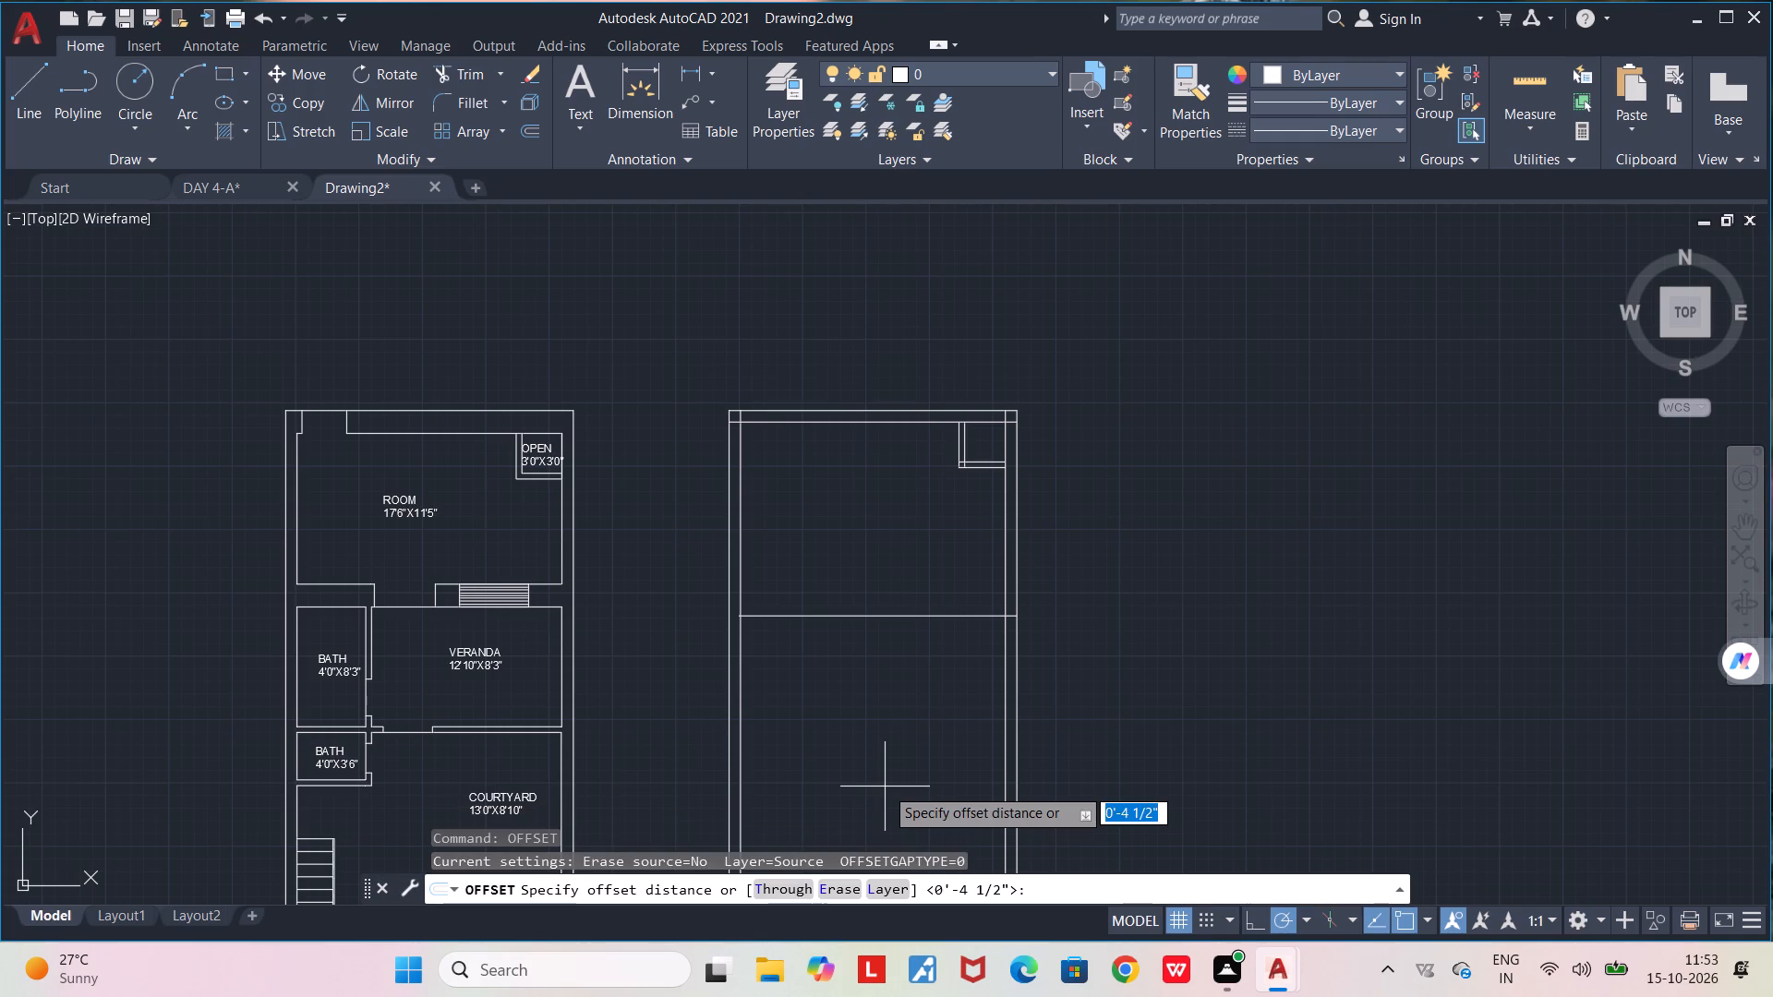
scroll(875, 577, "up", 2)
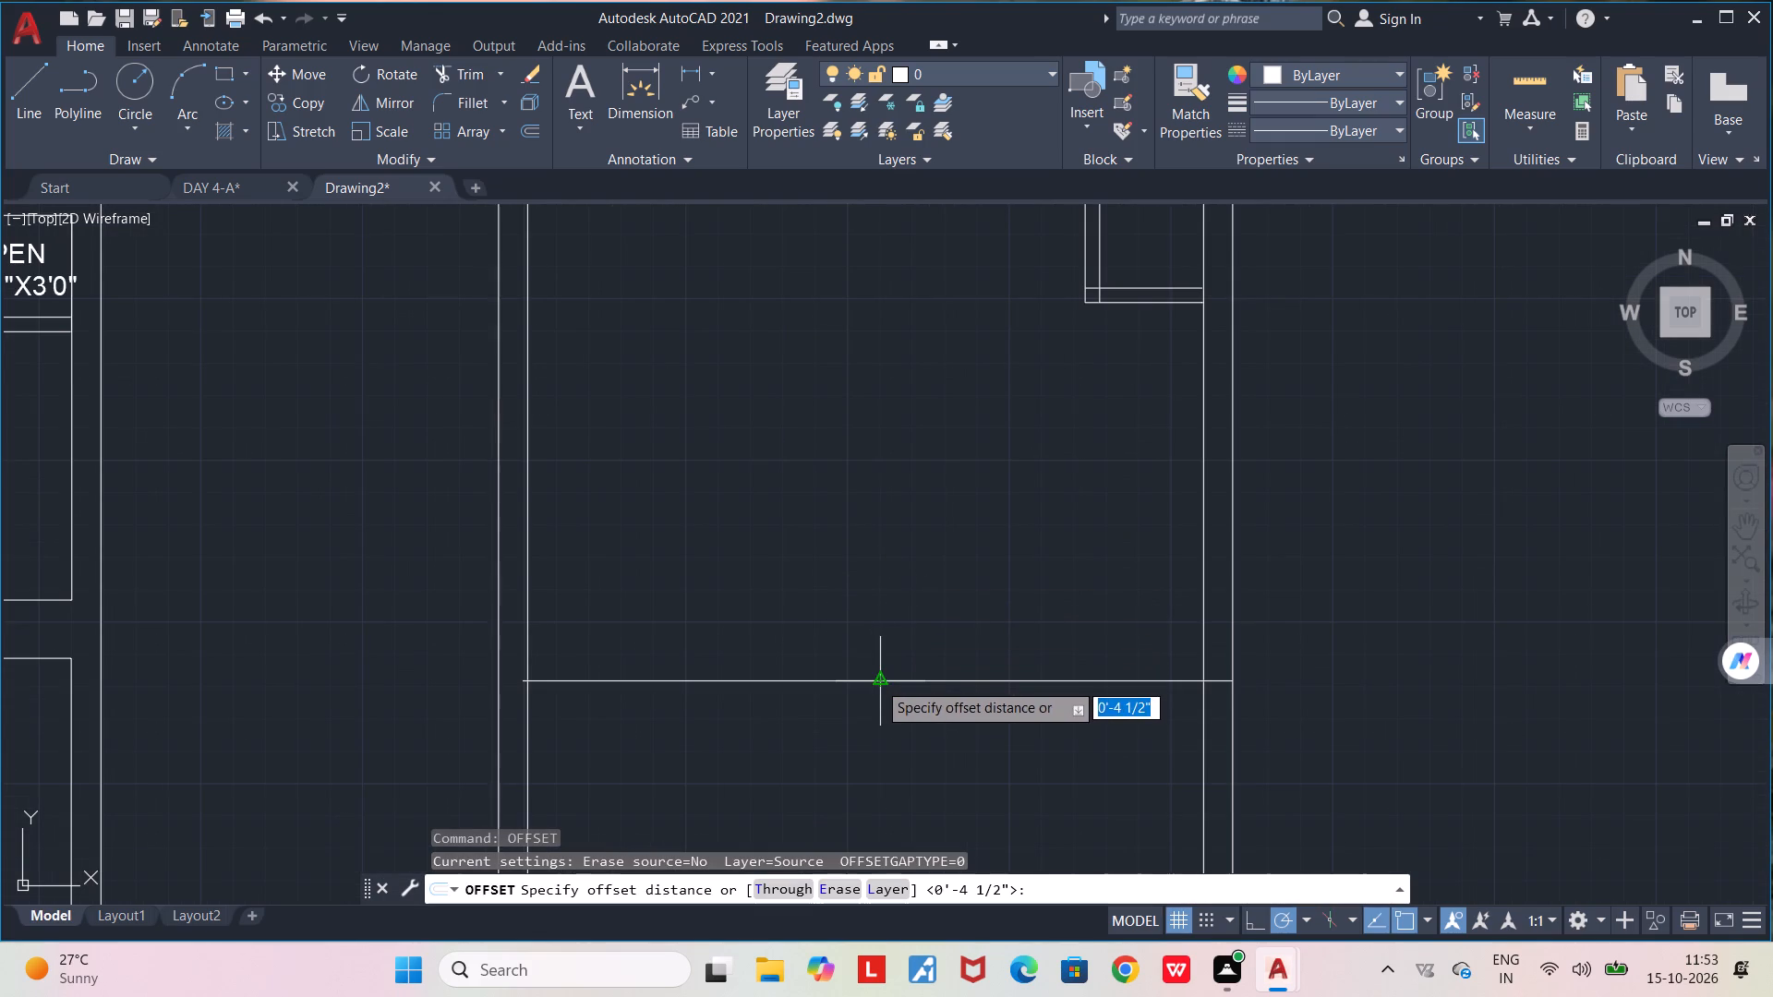
left_click(880, 683)
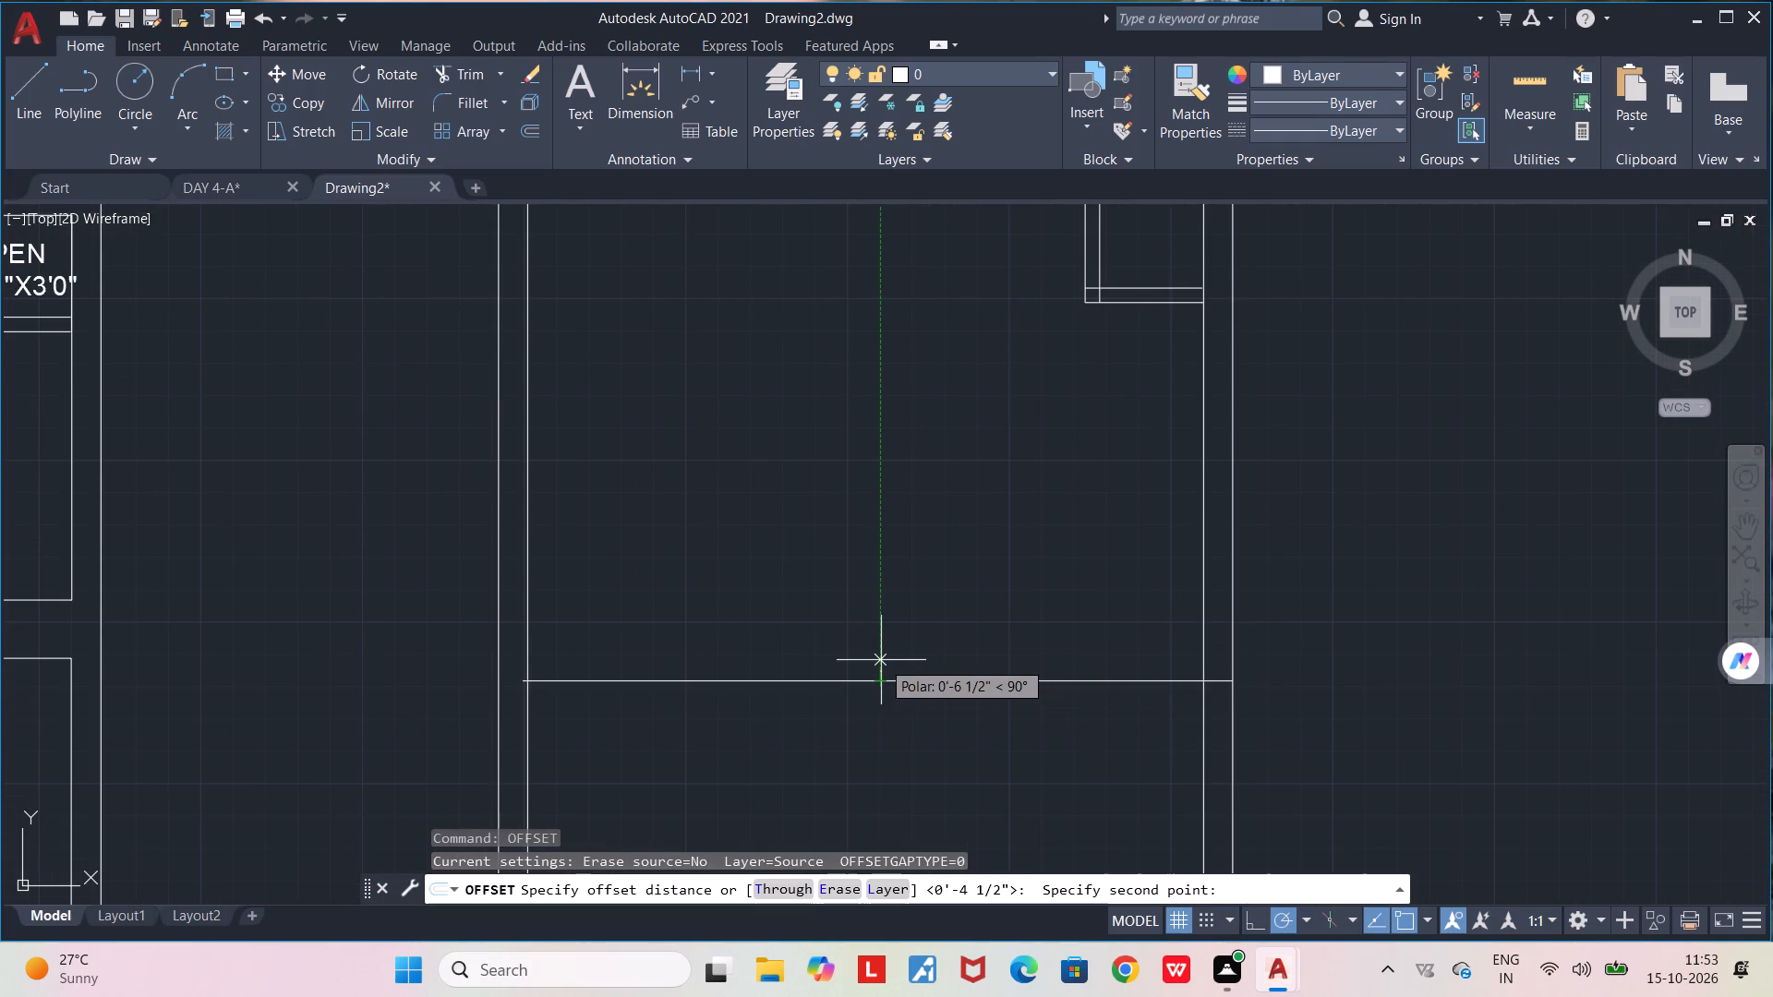
type("9\"")
key("Return")
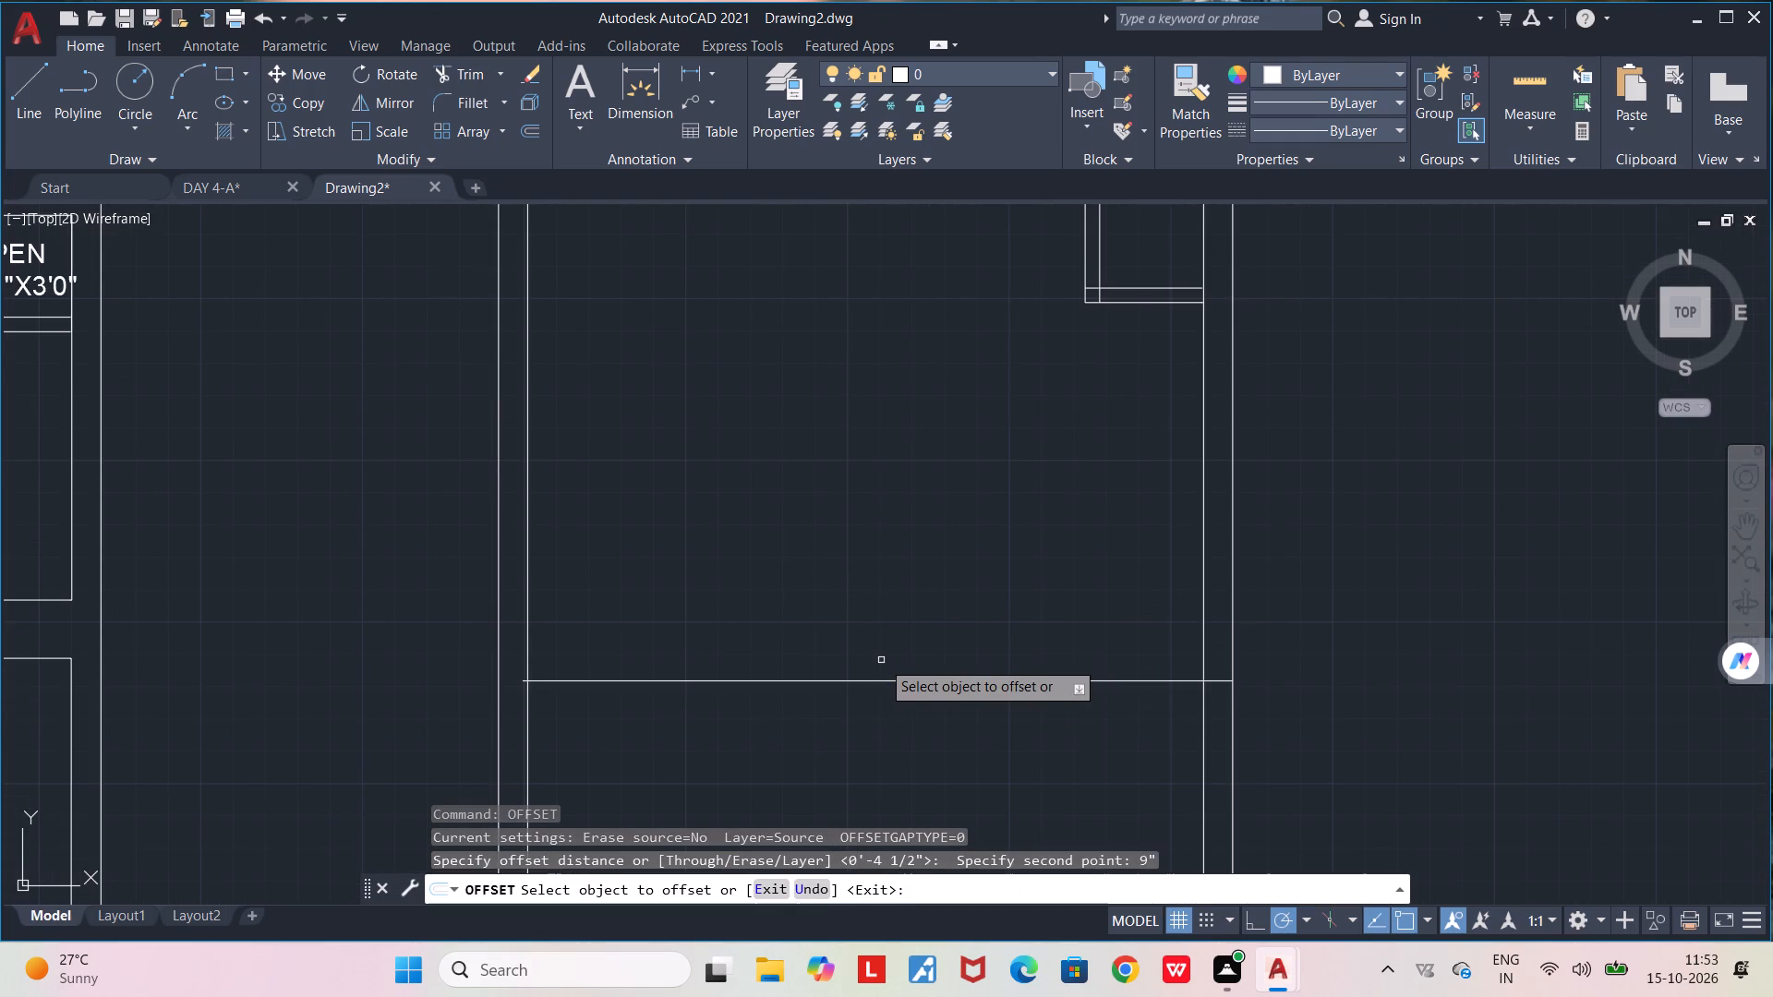
left_click(879, 680)
left_click(882, 619)
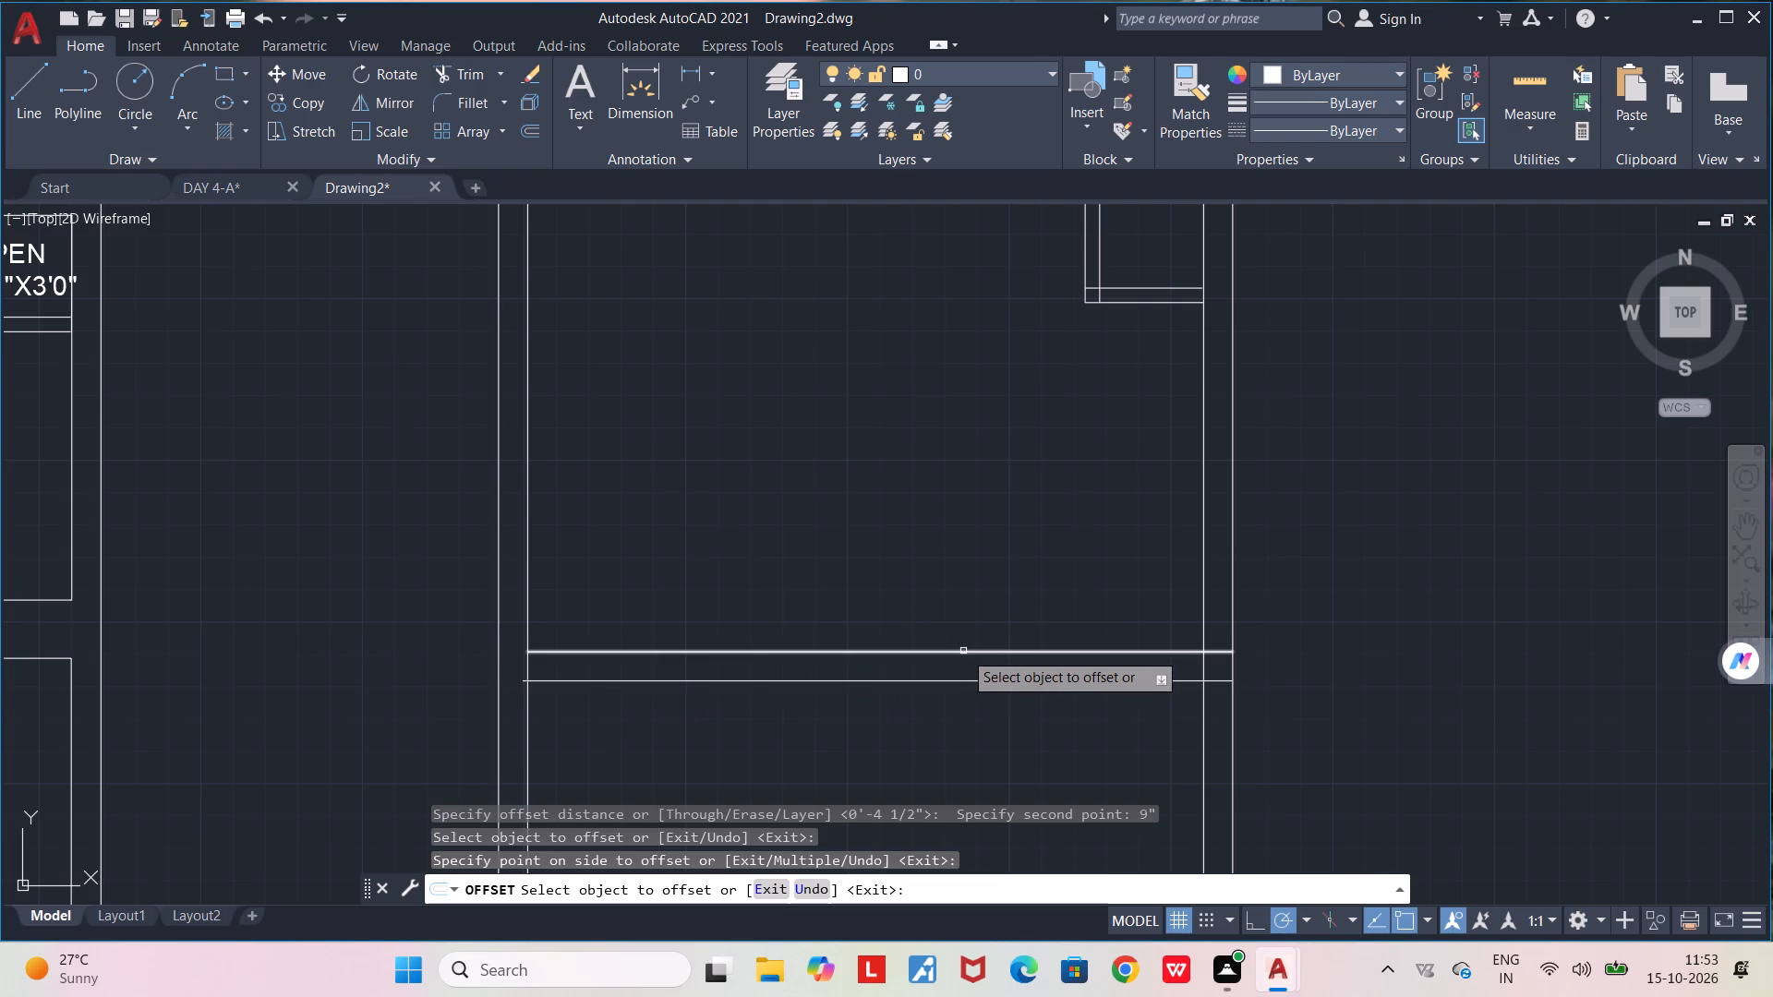
Trim the short stub of the cross wall's lower line that extends past the inner left wall line.
scroll(511, 704, "up", 2)
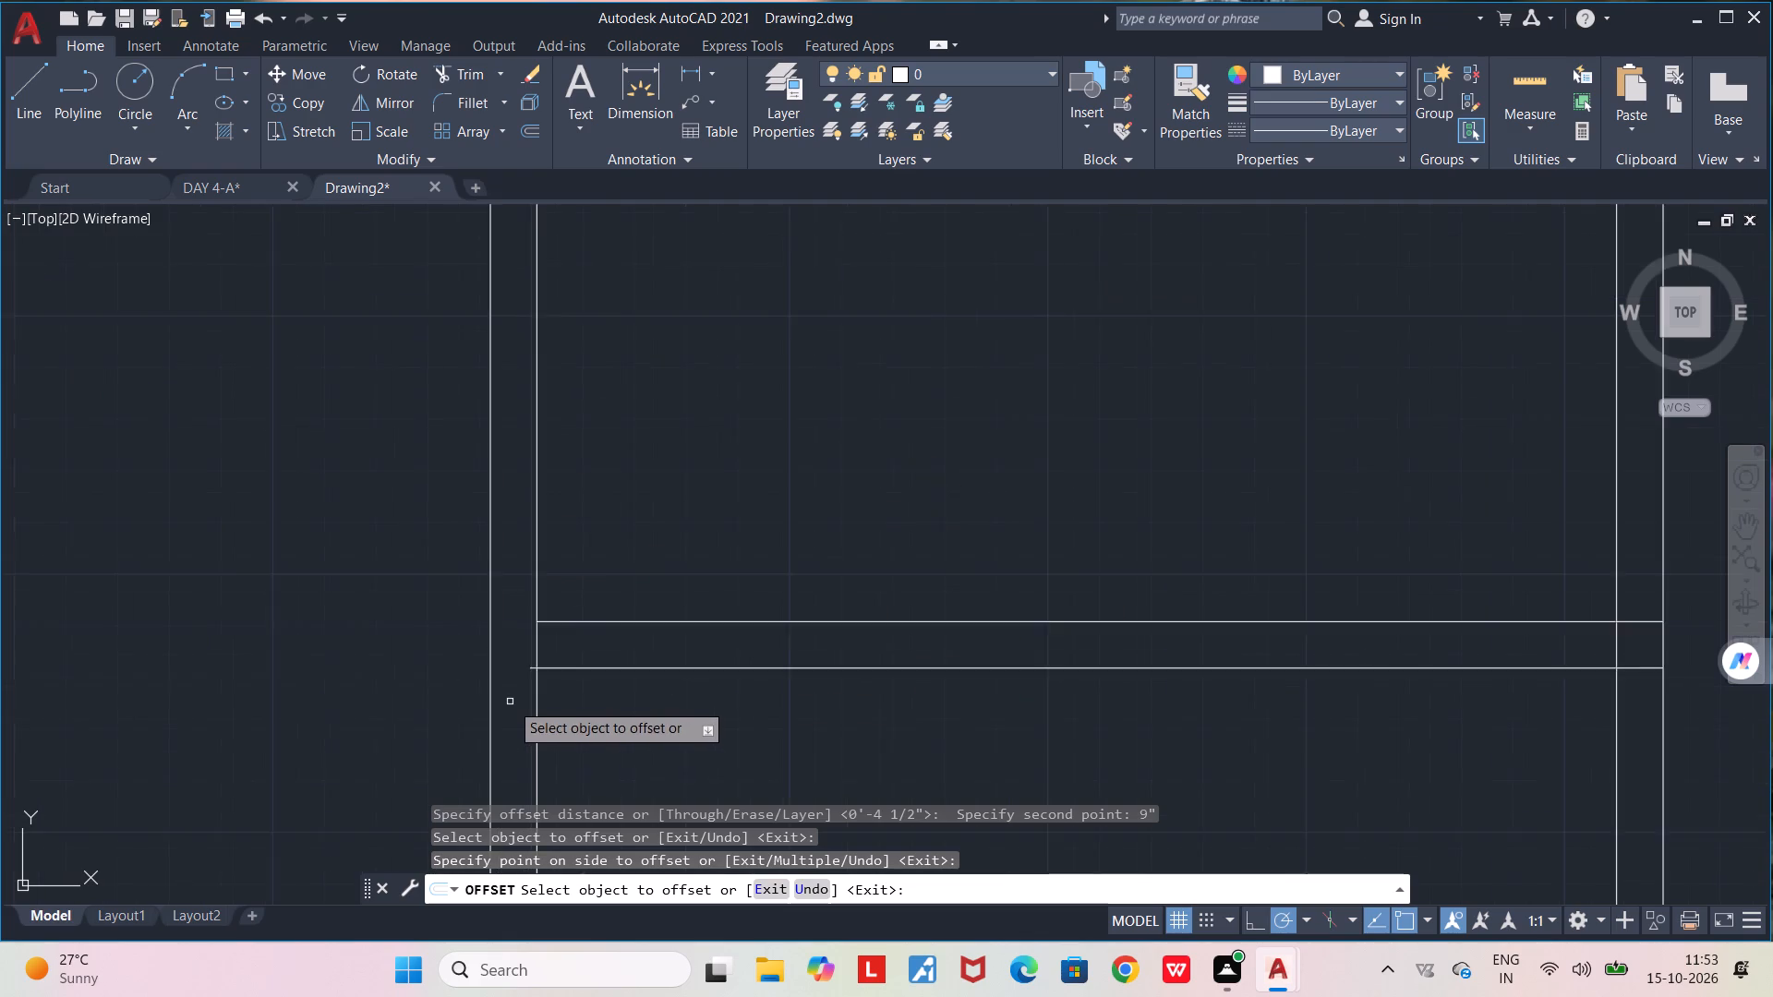
scroll(510, 702, "up", 3)
key("space")
type("TR")
key("Return")
left_click_drag(579, 426, 583, 500)
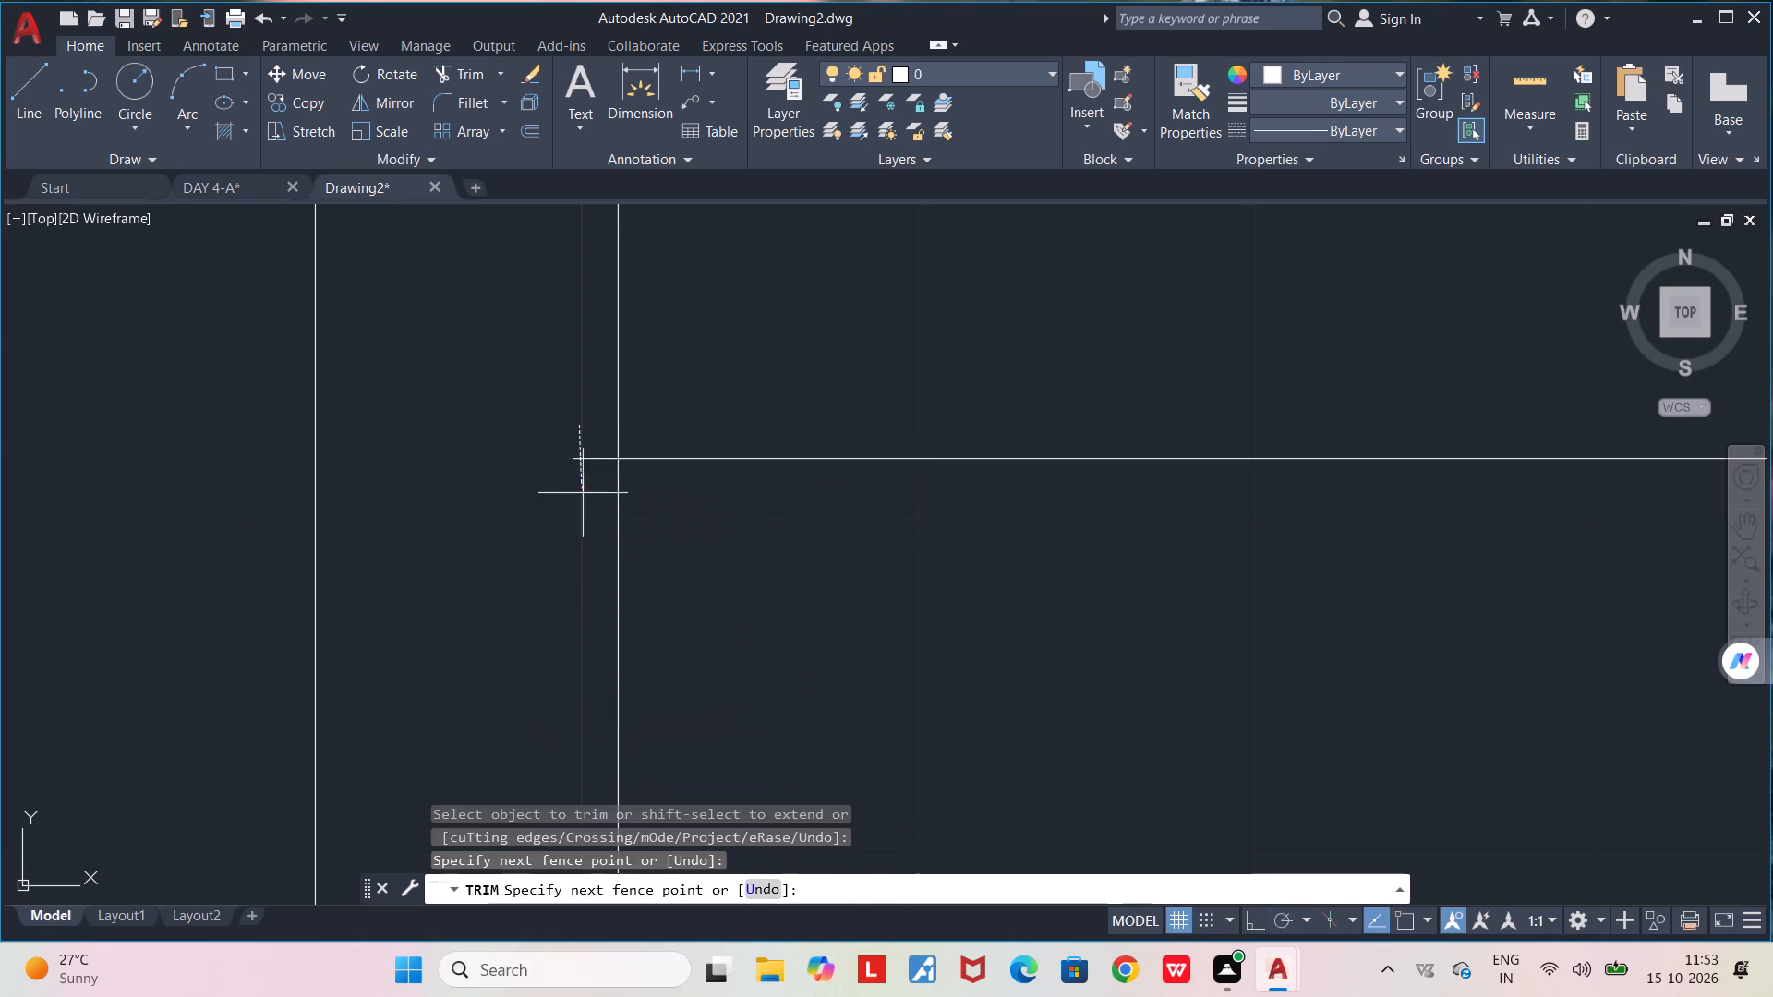
left_click_drag(583, 500, 584, 503)
scroll(584, 503, "down", 3)
middle_click_drag(810, 608, 432, 576)
scroll(389, 576, "down", 2)
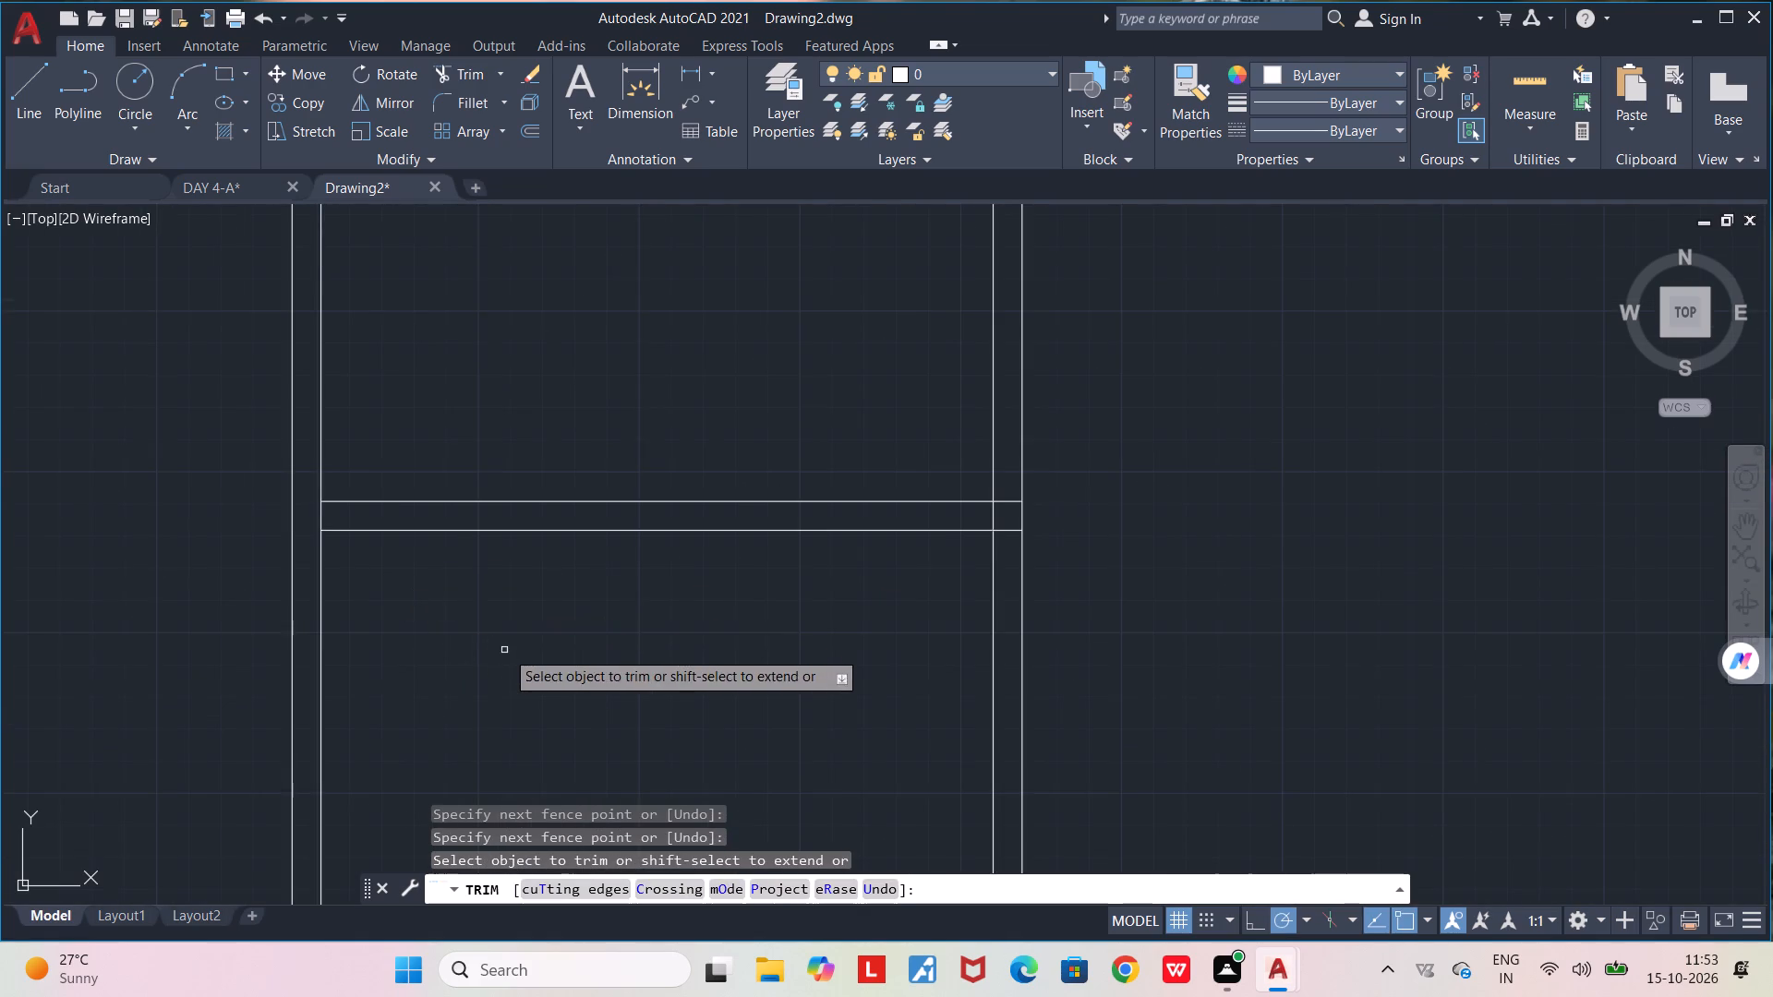
middle_click_drag(505, 651, 503, 534)
scroll(506, 536, "down", 3)
middle_click_drag(535, 587, 536, 587)
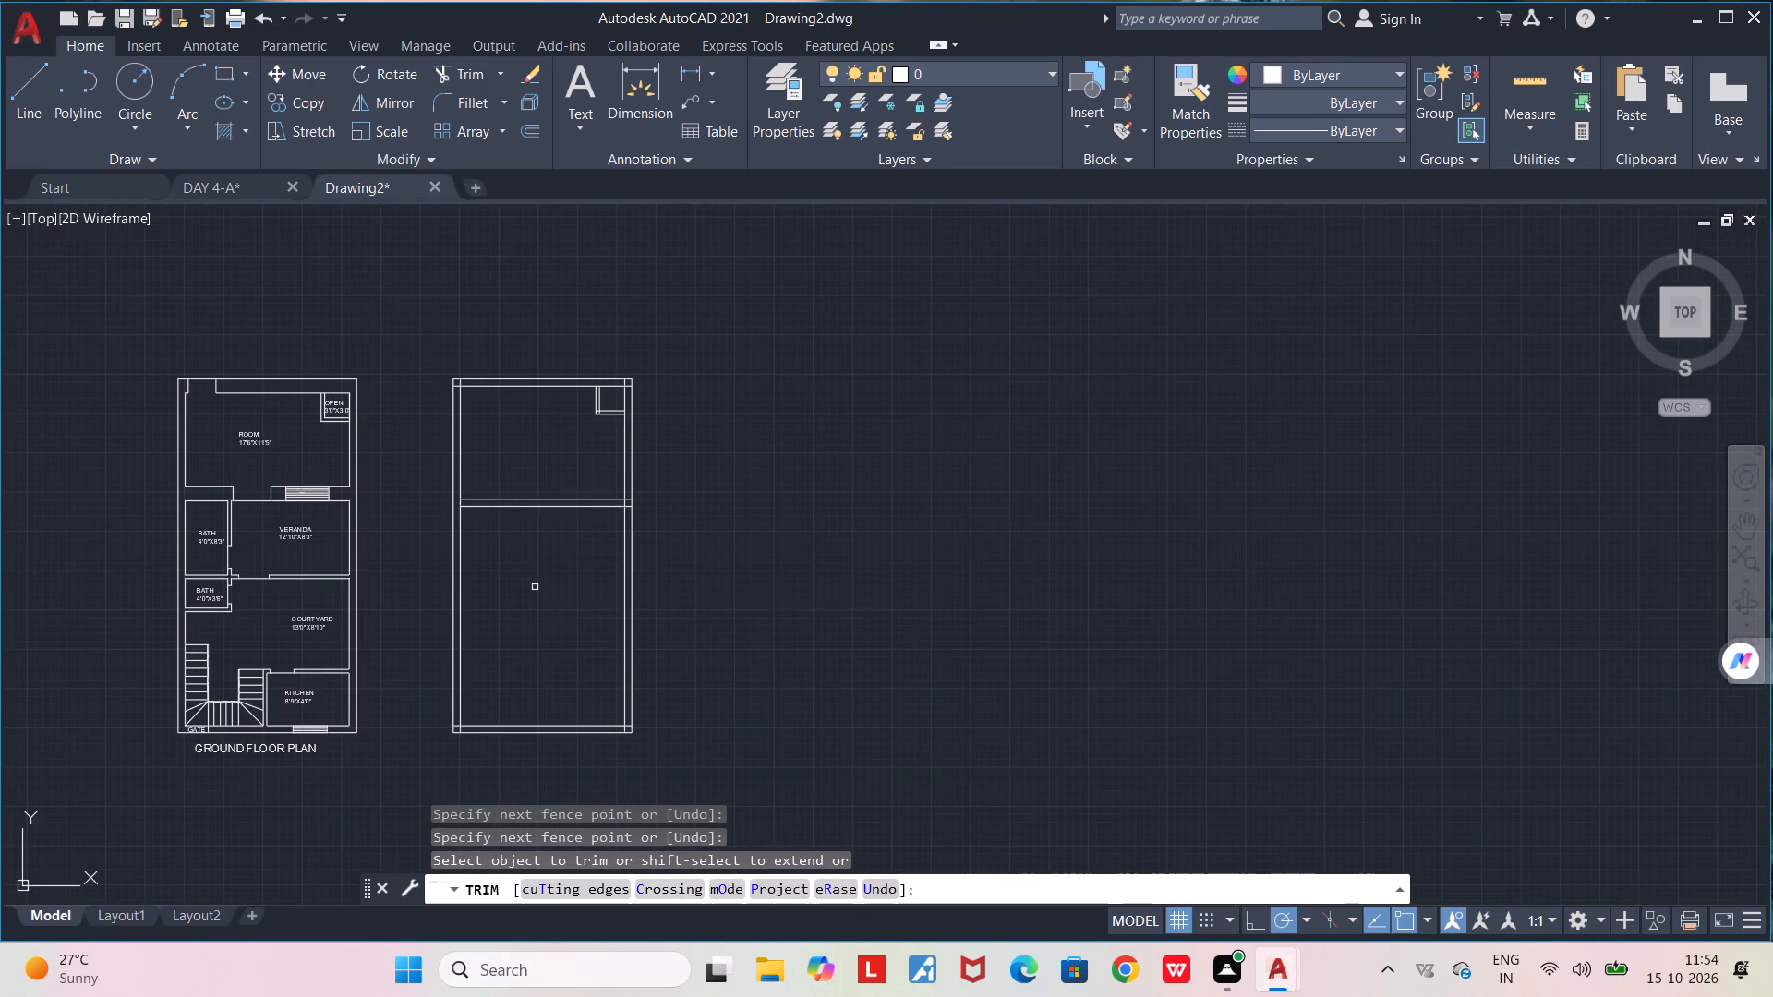
middle_click_drag(536, 587, 812, 573)
key("space")
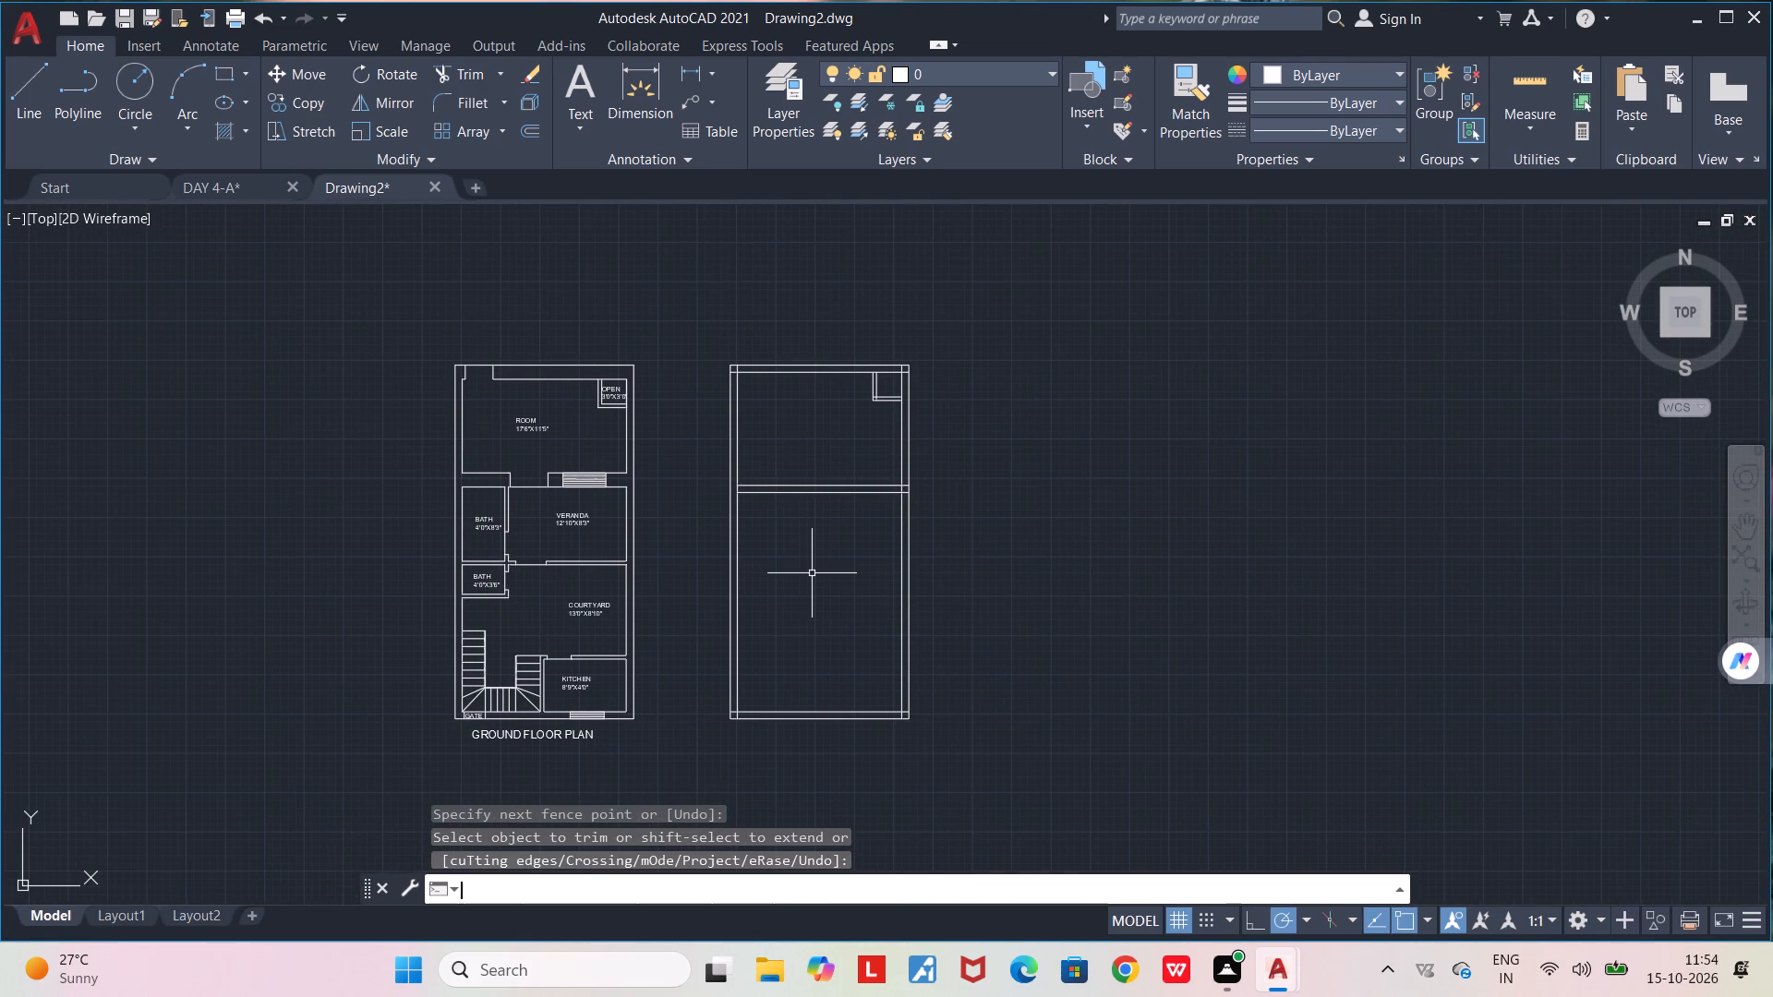
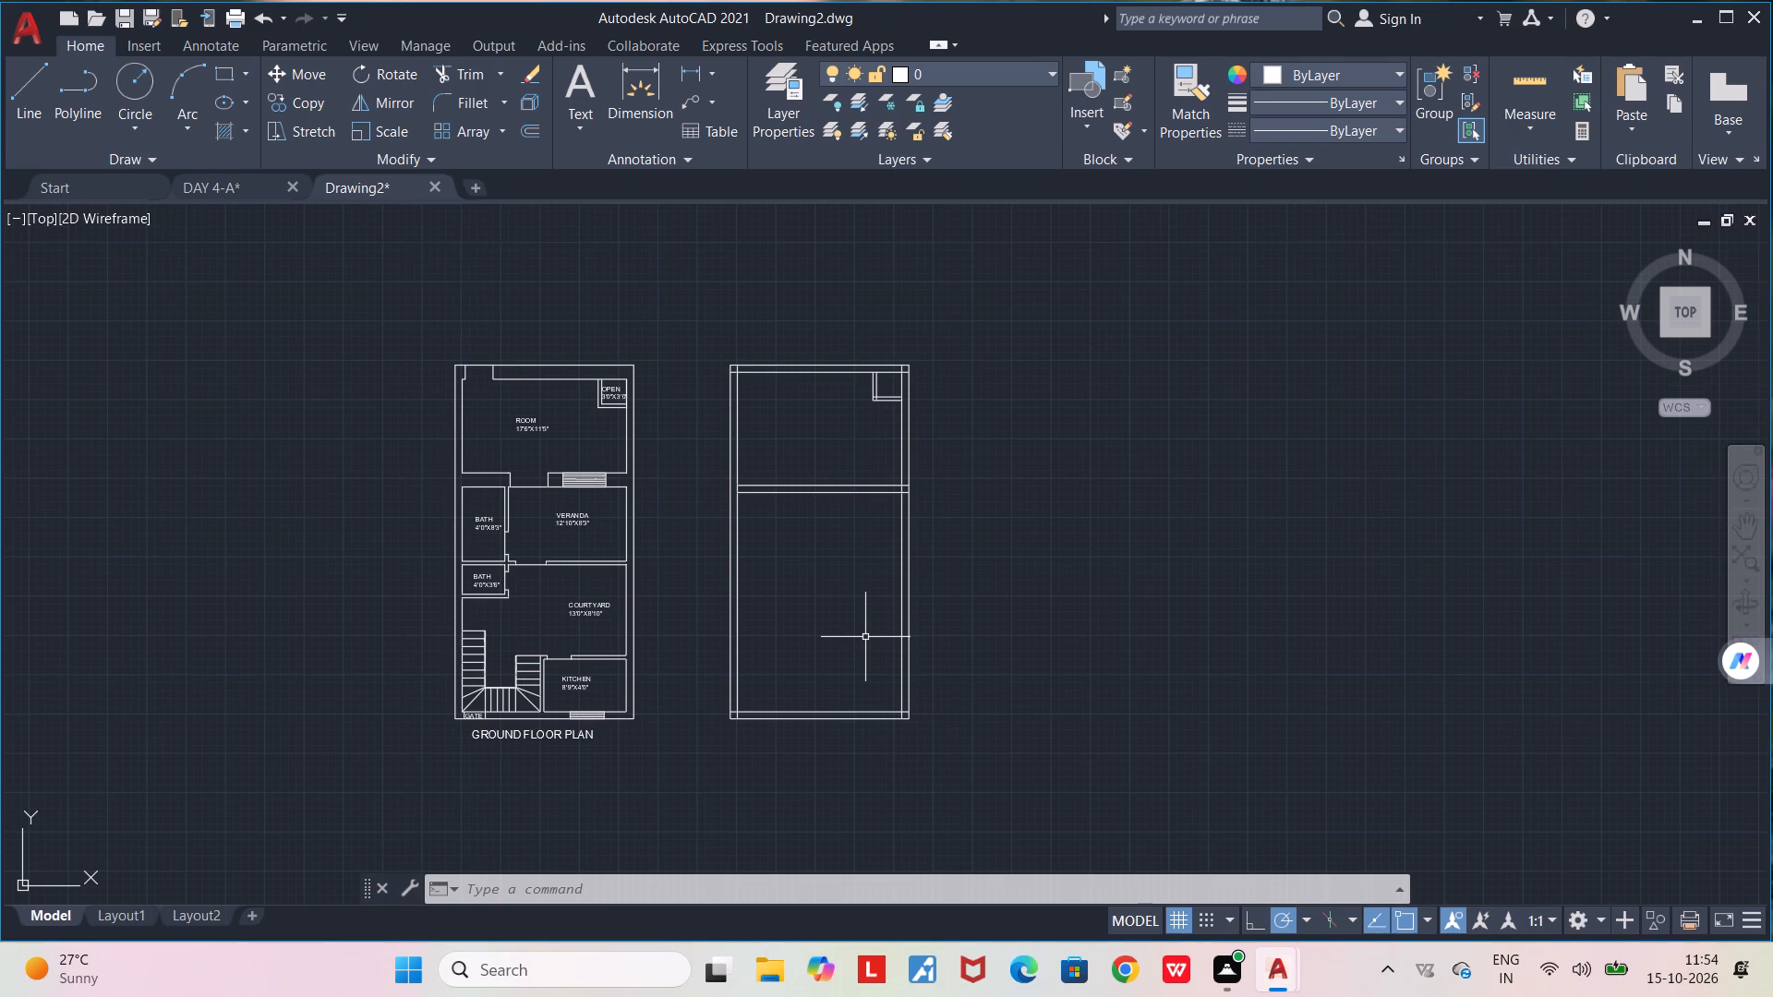
In the unlabelled plan, draw a line from the cross wall's lower right inner corner: 8'3" down, 3'6" left, and up past the cross wall.
scroll(865, 636, "up", 1)
middle_click_drag(889, 561, 681, 643)
scroll(706, 526, "up", 2)
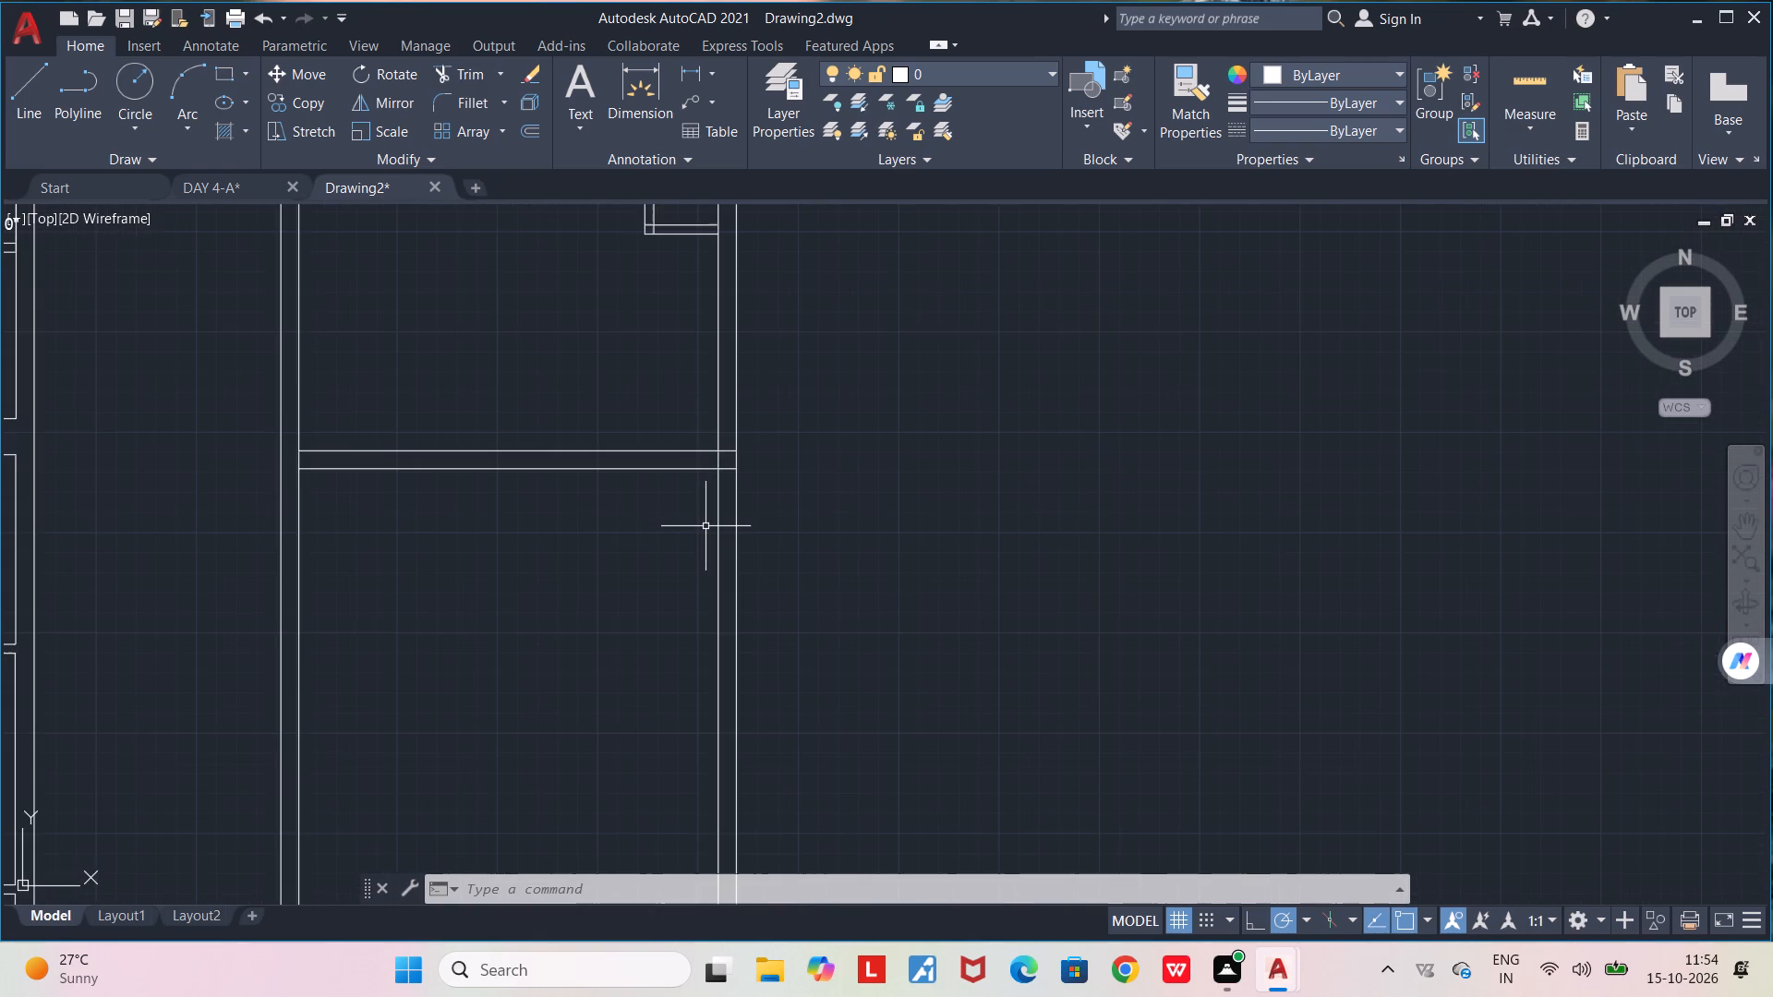
key("l")
key("Return")
scroll(706, 526, "up", 1)
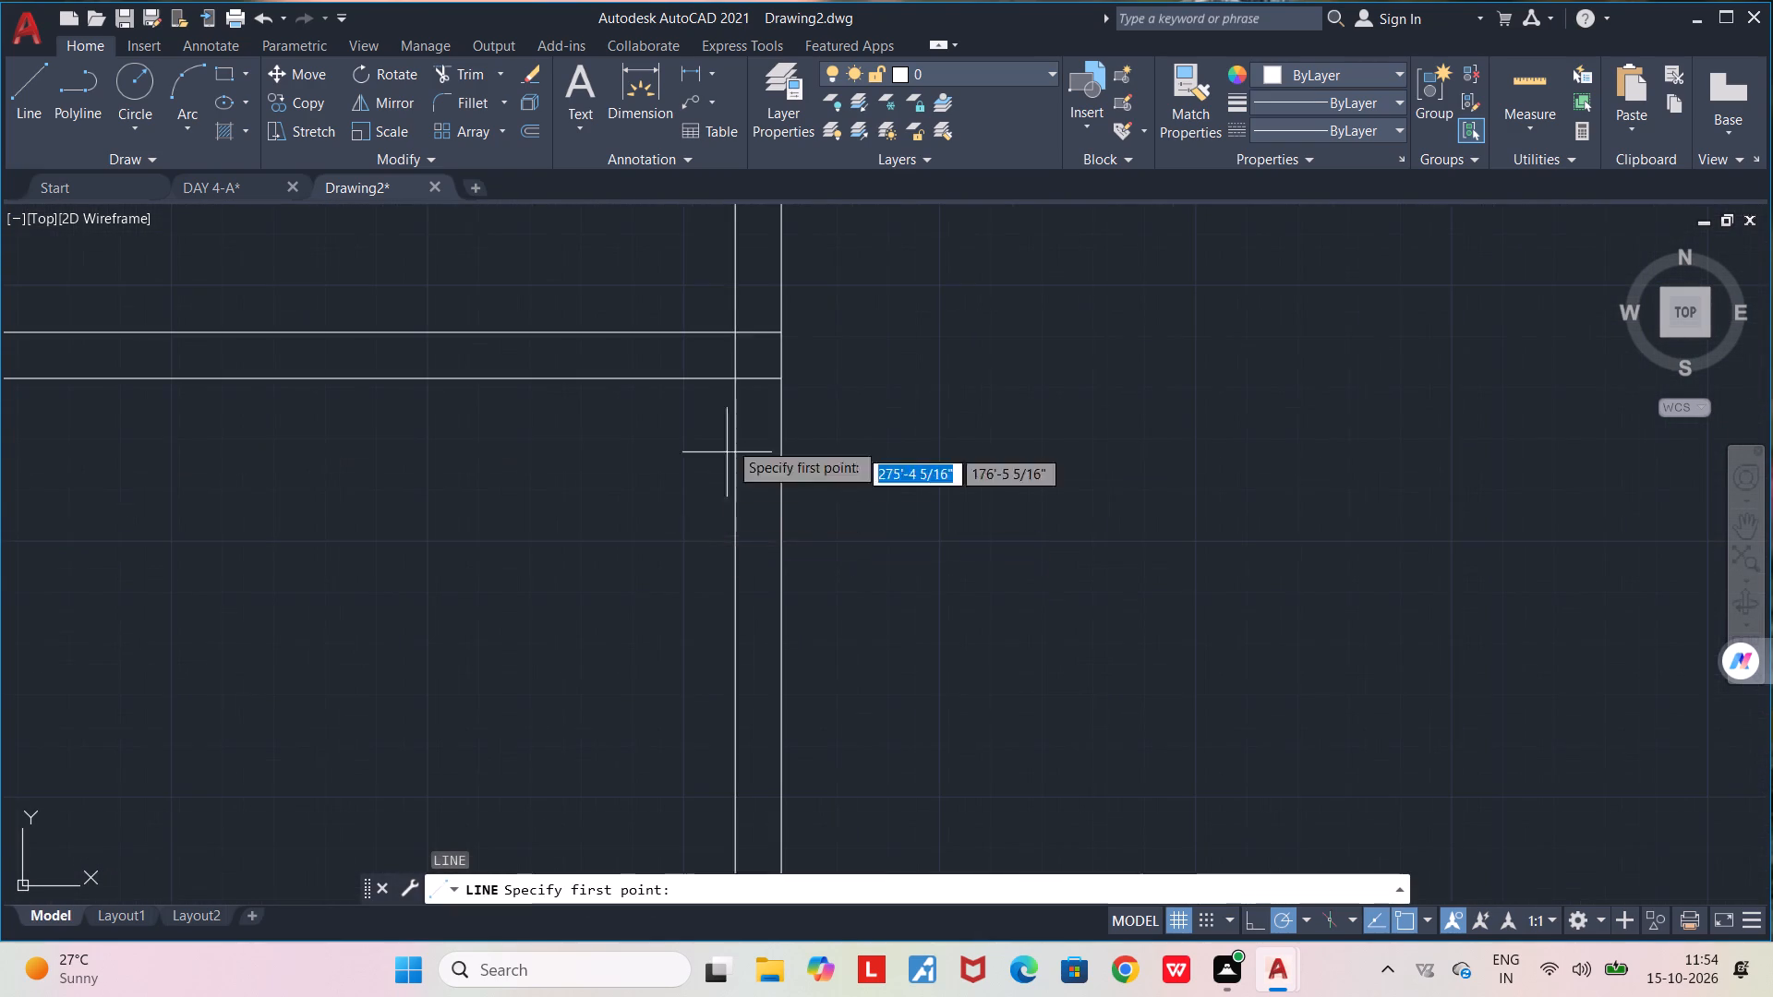
left_click(737, 371)
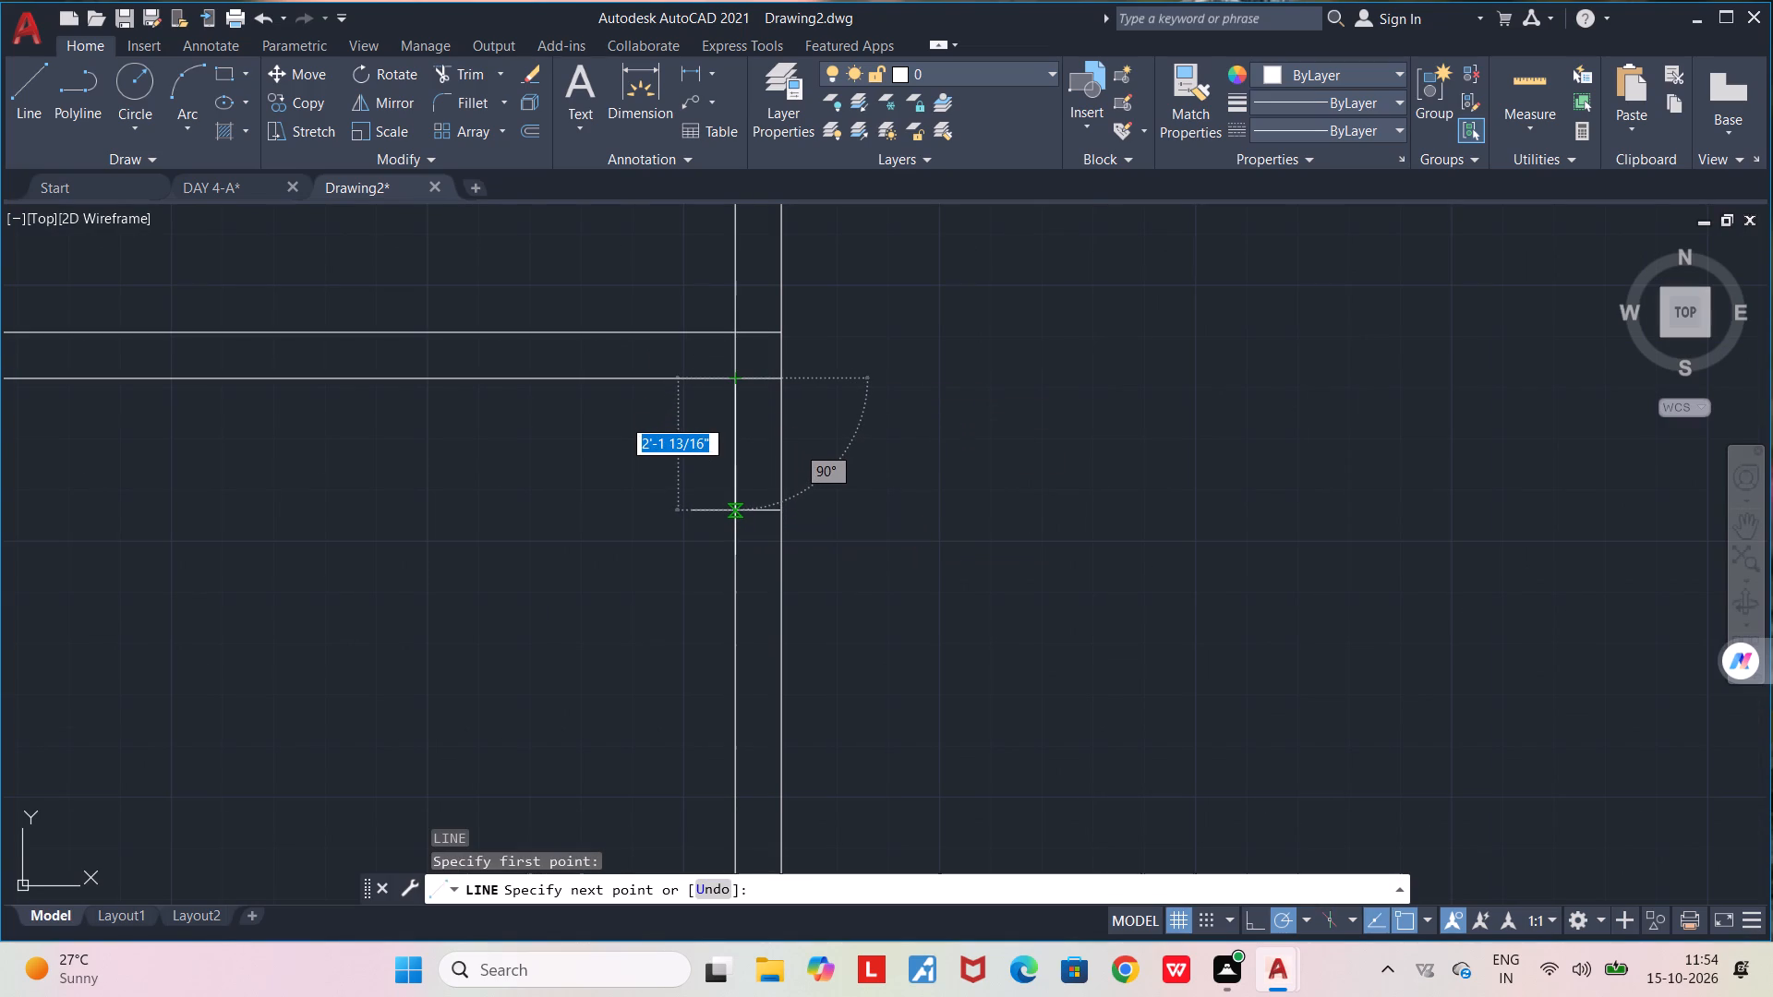
key("8")
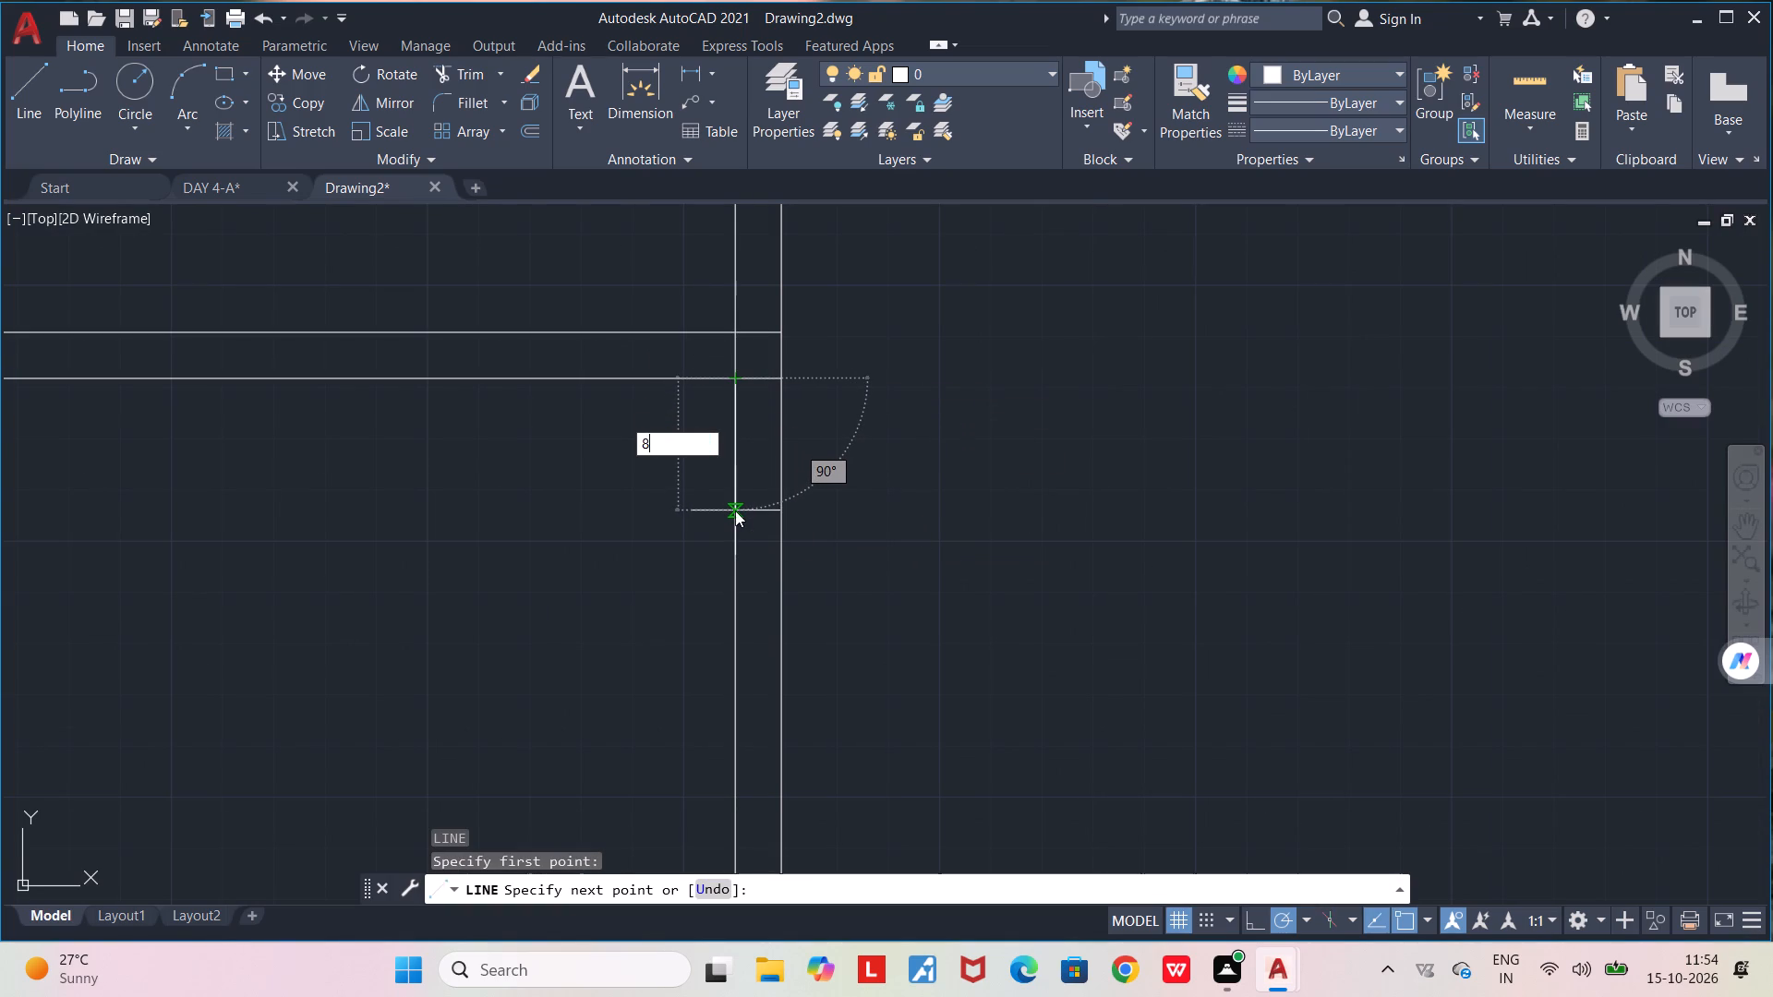
type("'3\"")
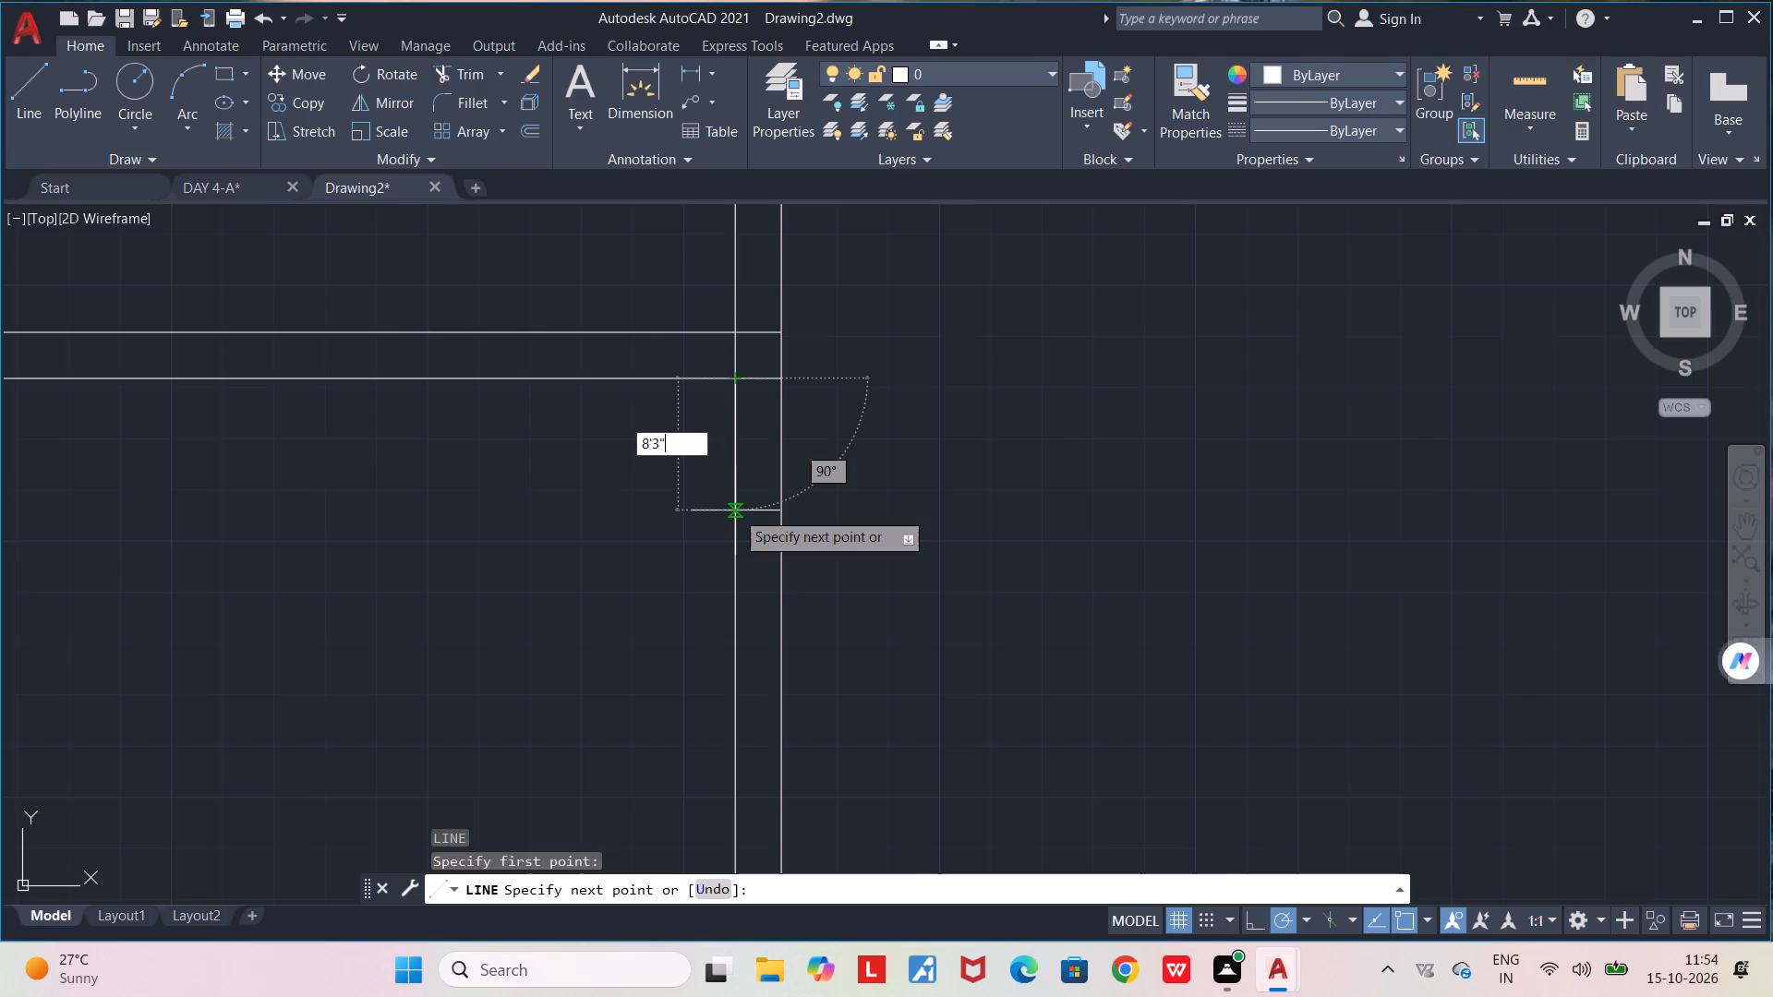
key("Return")
middle_click_drag(218, 703, 366, 555)
scroll(366, 555, "down", 2)
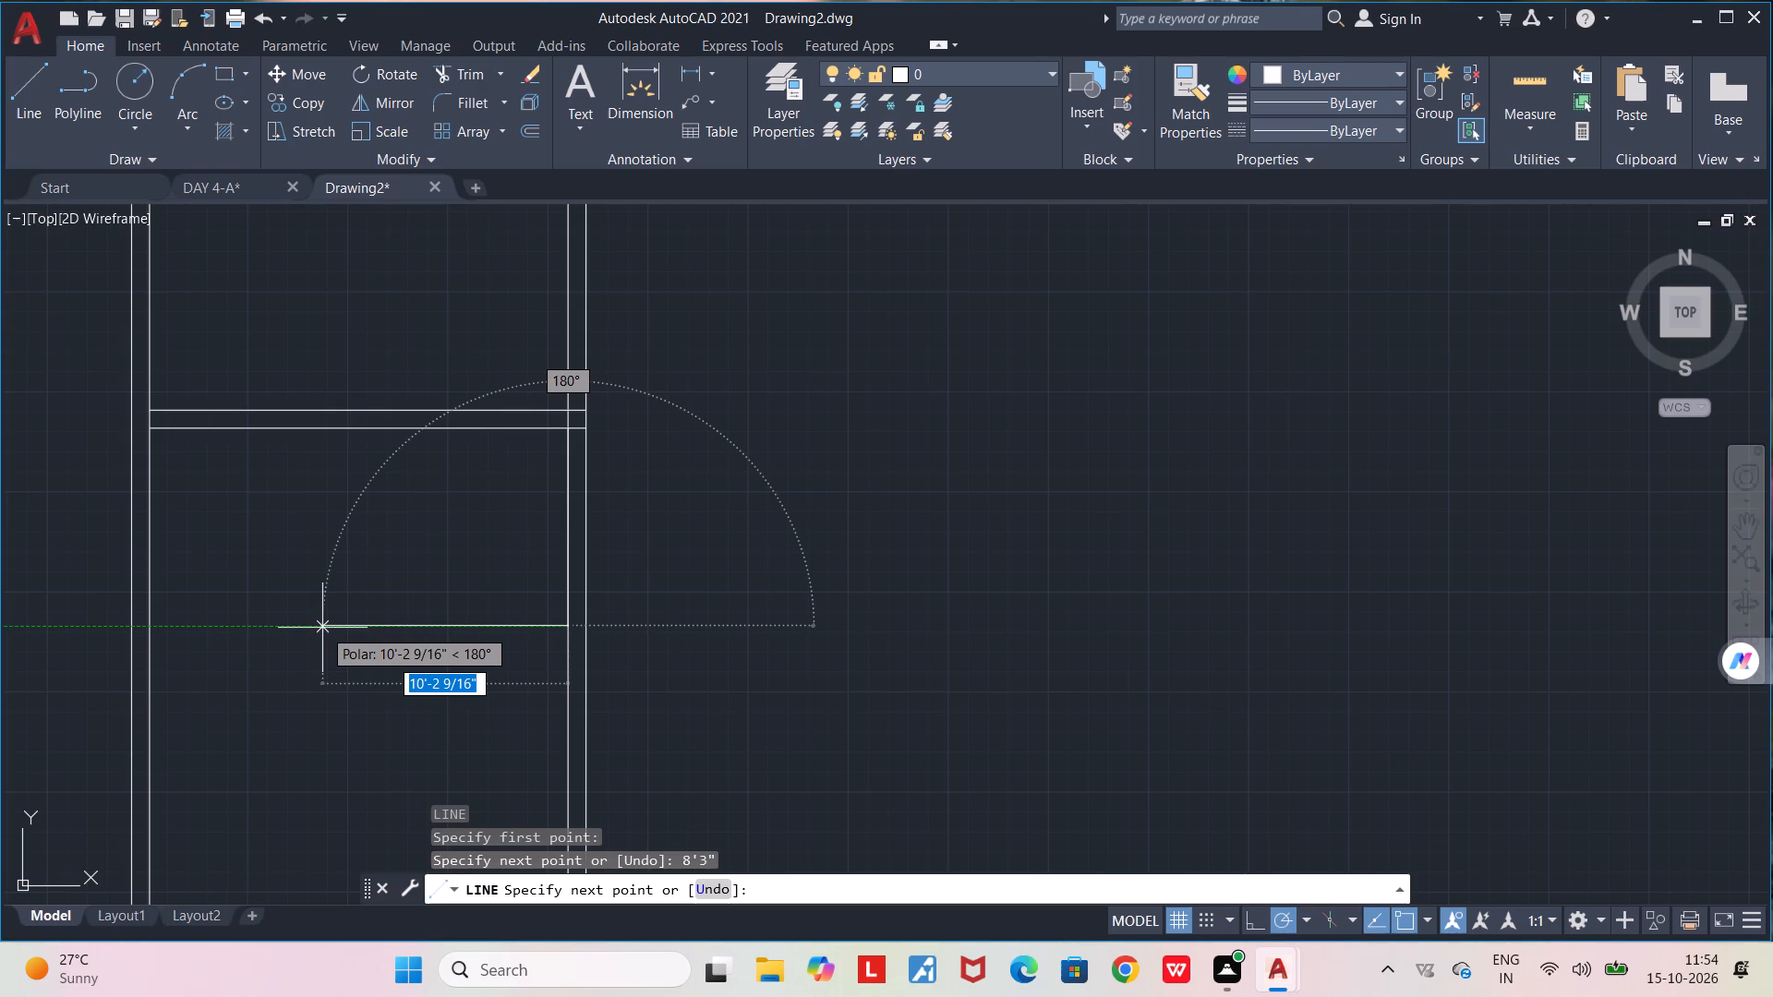
type("3'6\"")
key("Return")
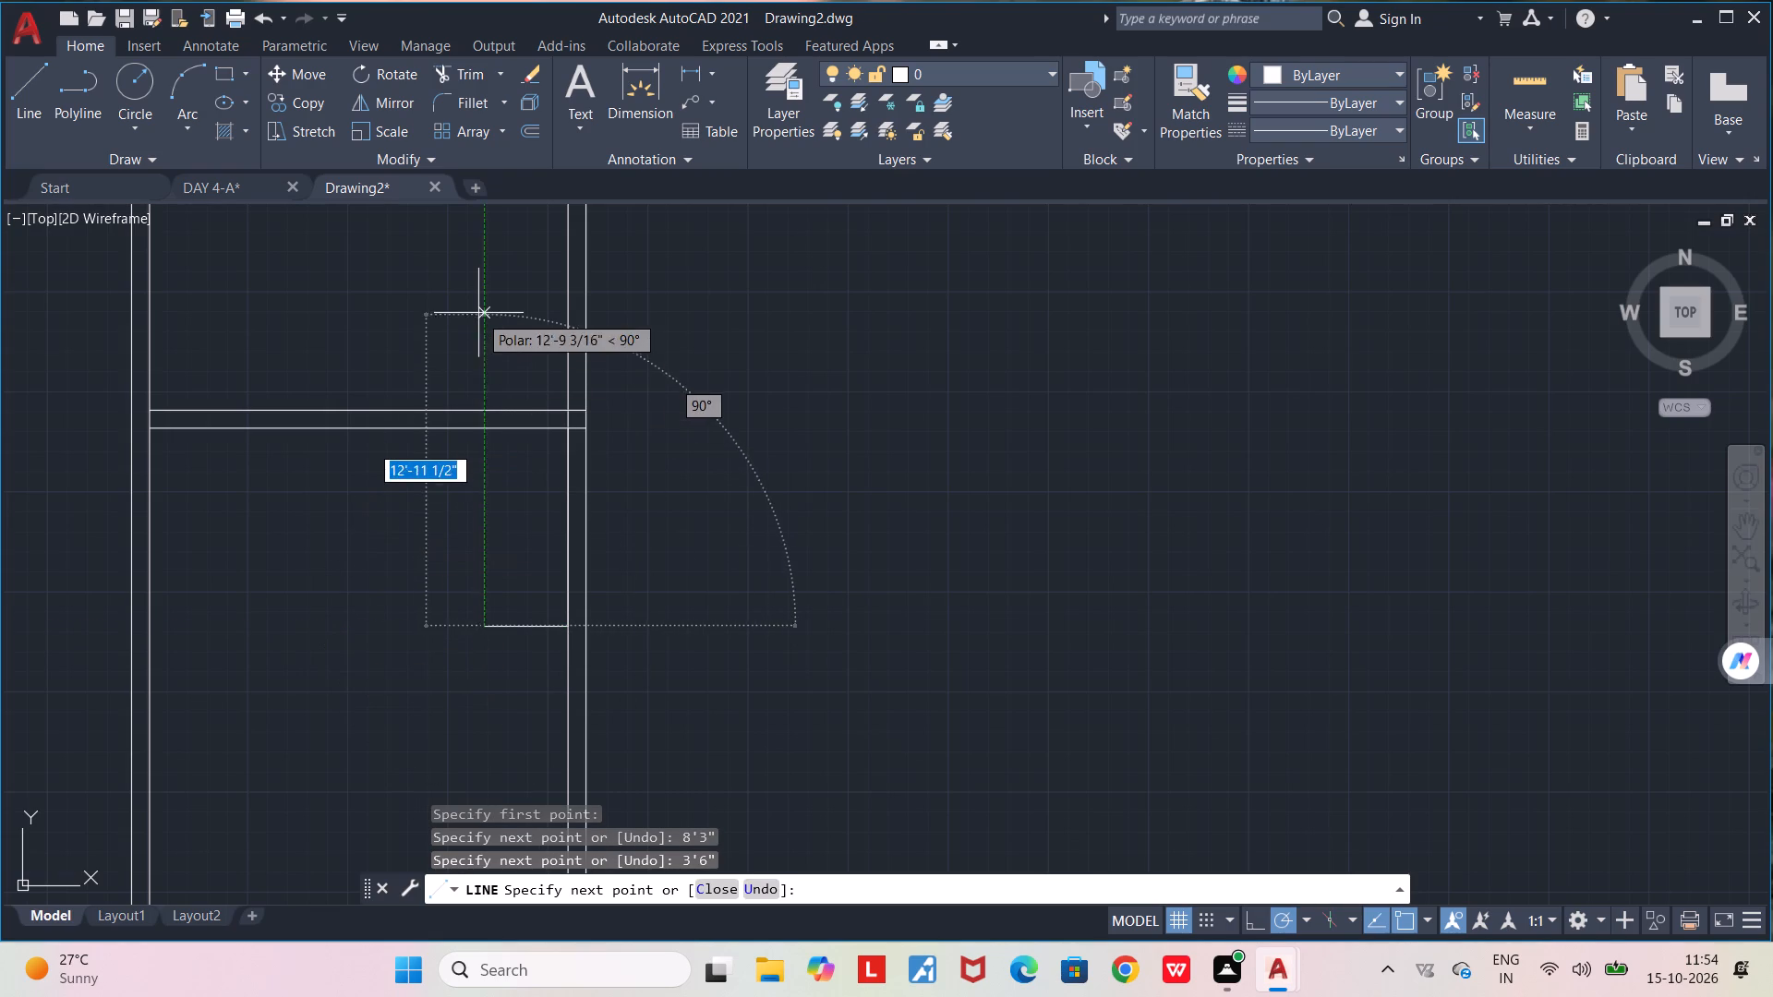
left_click(478, 313)
key("space")
Trim the part of the vertical line that sticks up beyond the cross wall.
type("TR")
key("Return")
left_click_drag(484, 400, 496, 404)
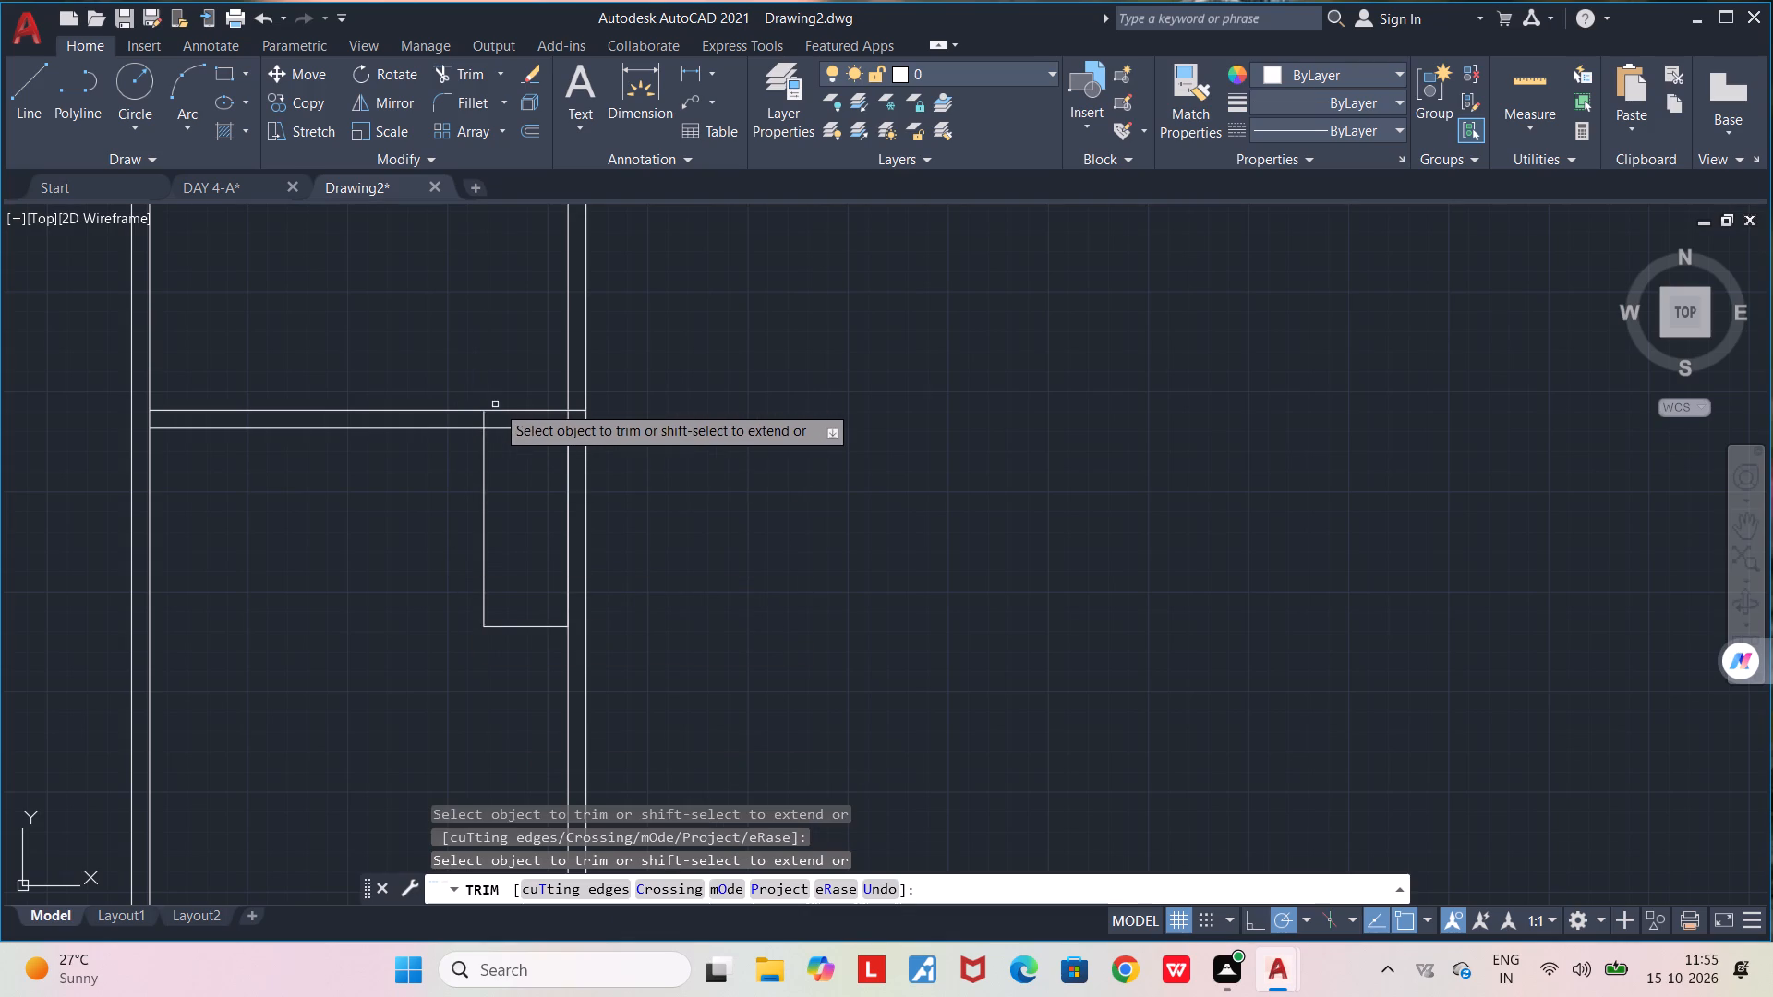
Trim away the vertical line that runs alongside the right wall's inner face at the new rectangle's lower right corner.
scroll(522, 611, "up", 4)
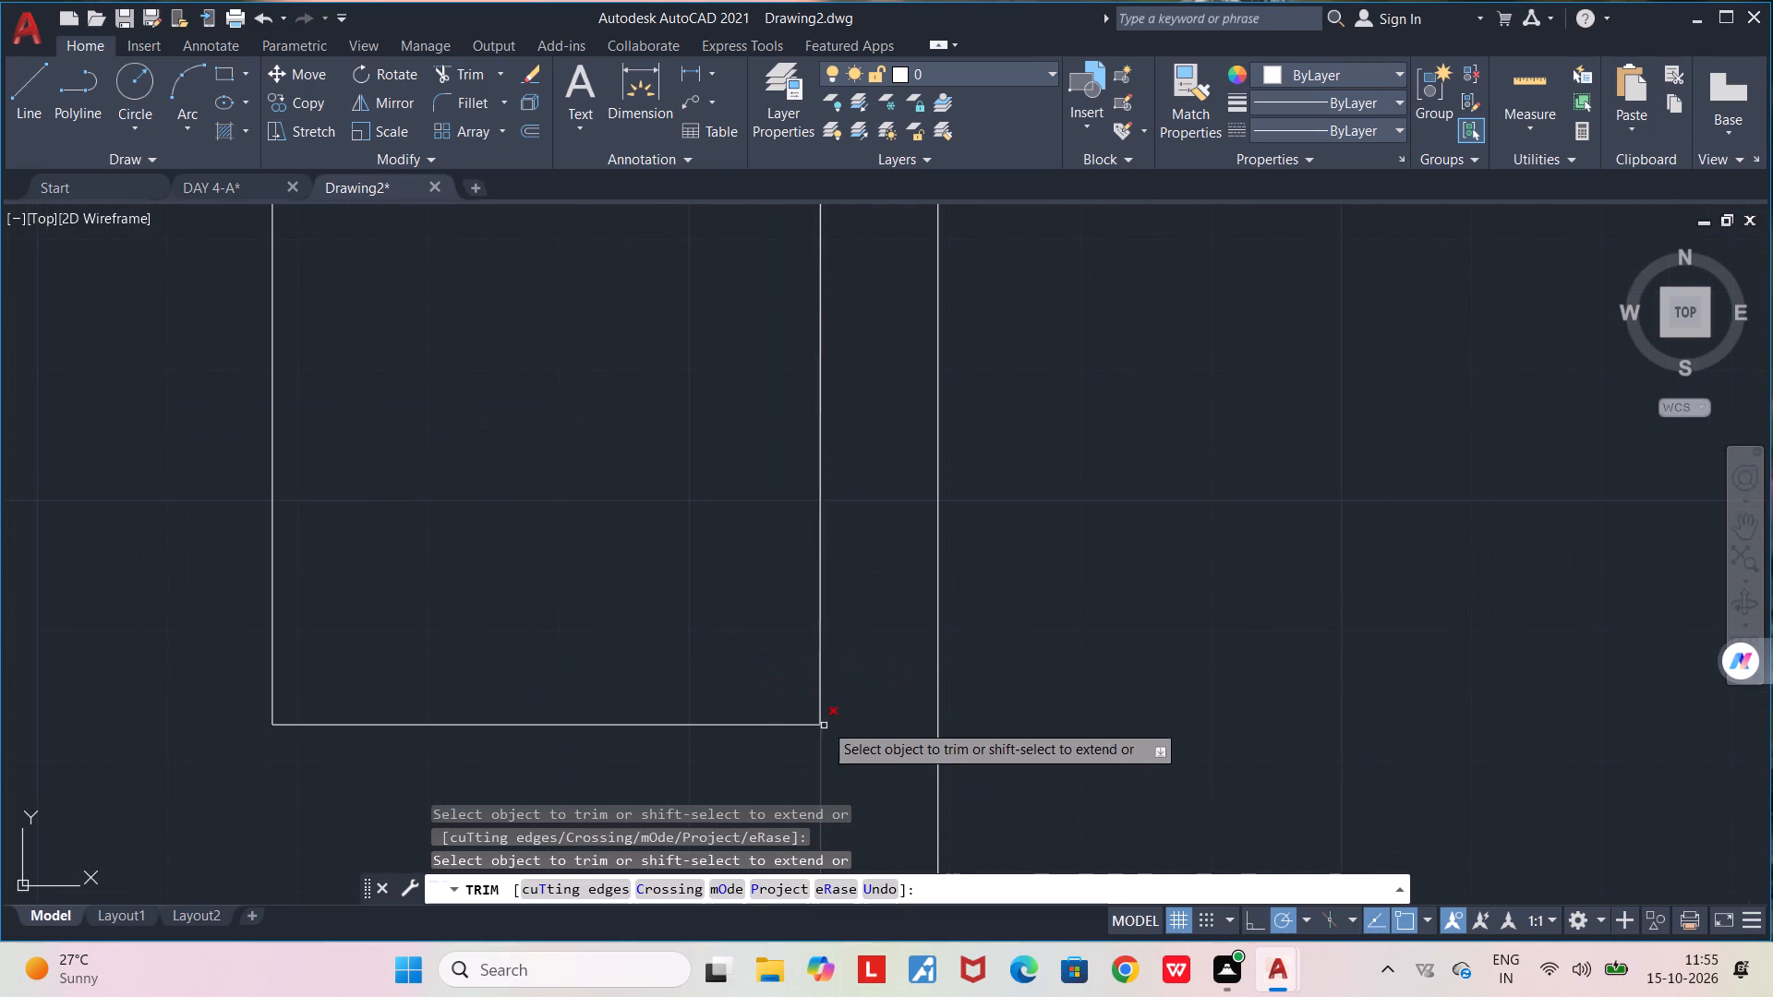
scroll(825, 704, "up", 4)
scroll(813, 793, "up", 1)
middle_click_drag(813, 791, 801, 561)
scroll(767, 580, "up", 3)
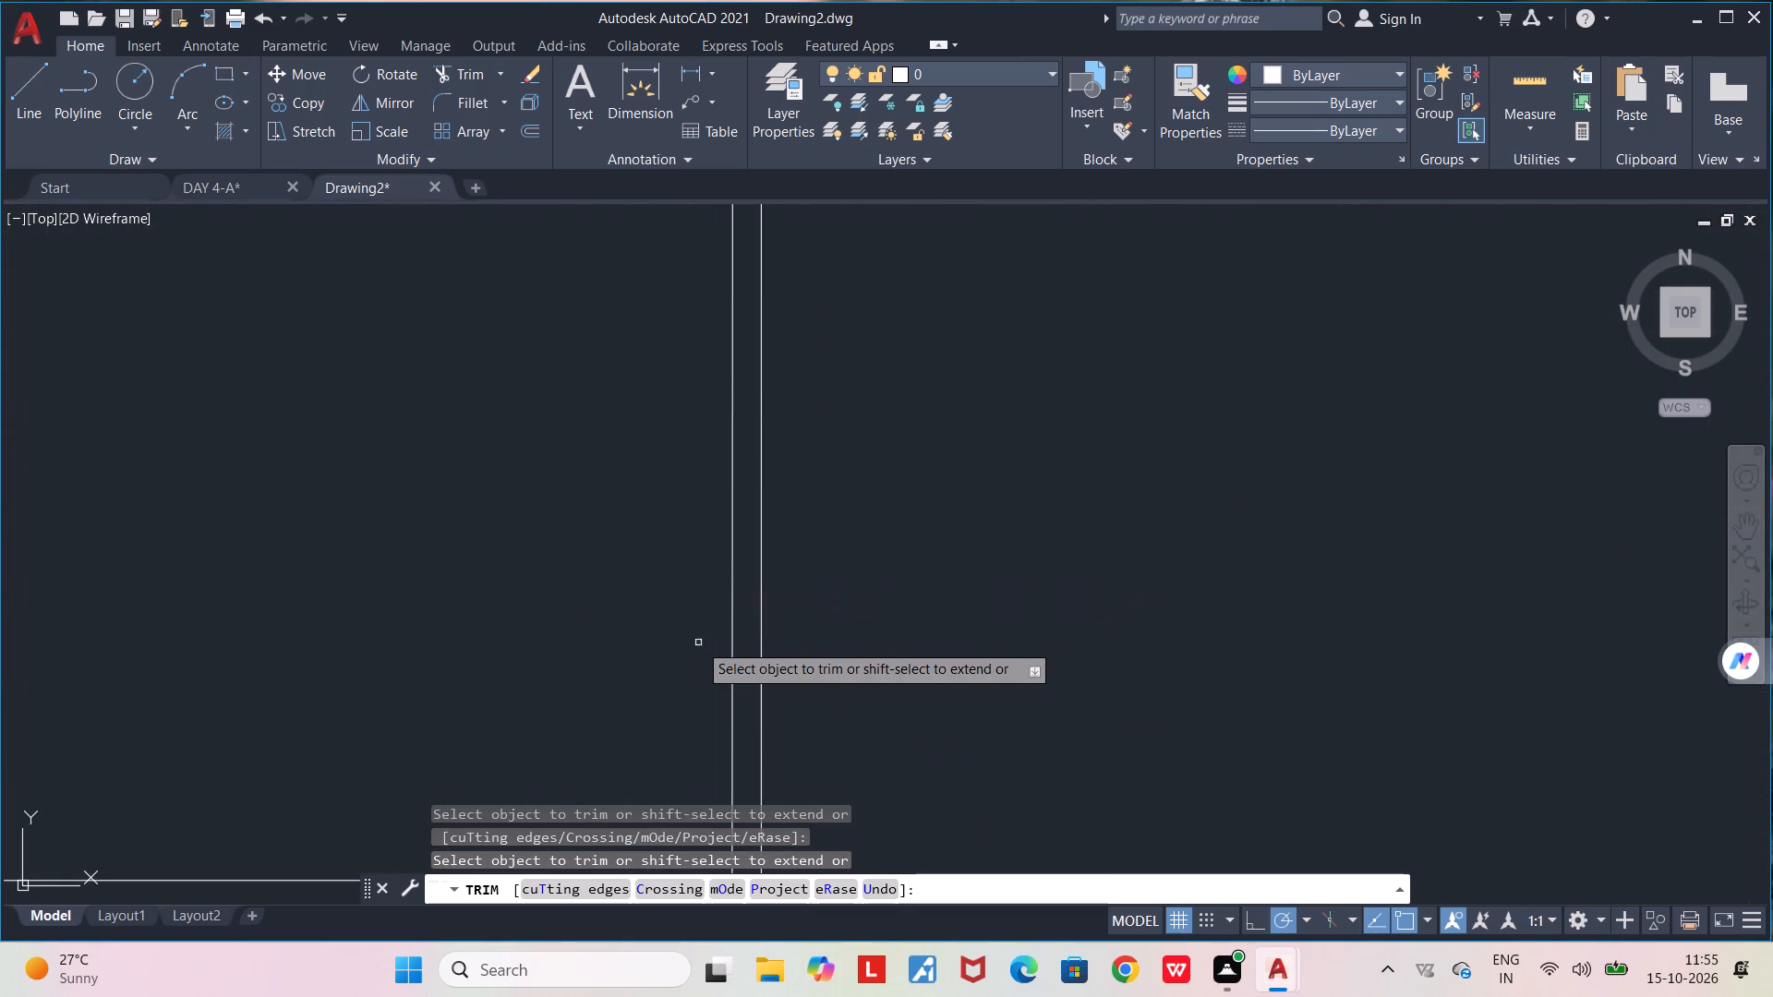
left_click(734, 655)
middle_click_drag(714, 653, 693, 486)
scroll(693, 486, "down", 1)
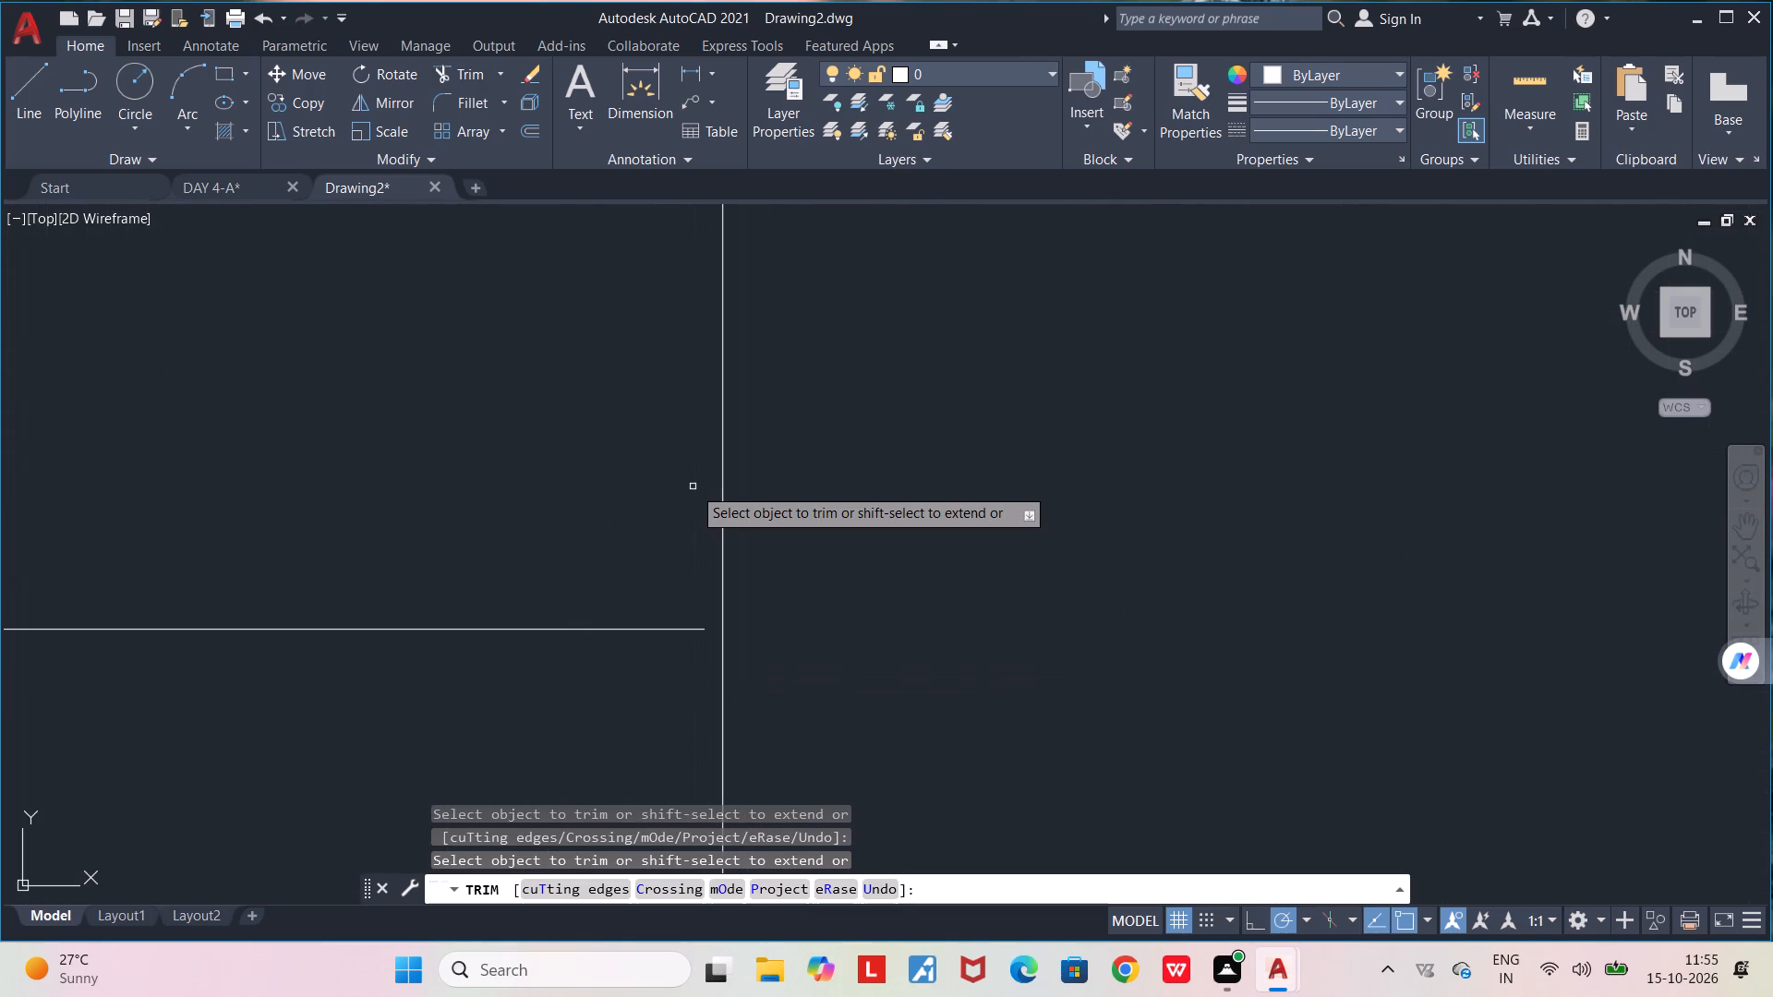
key("l")
key("Return")
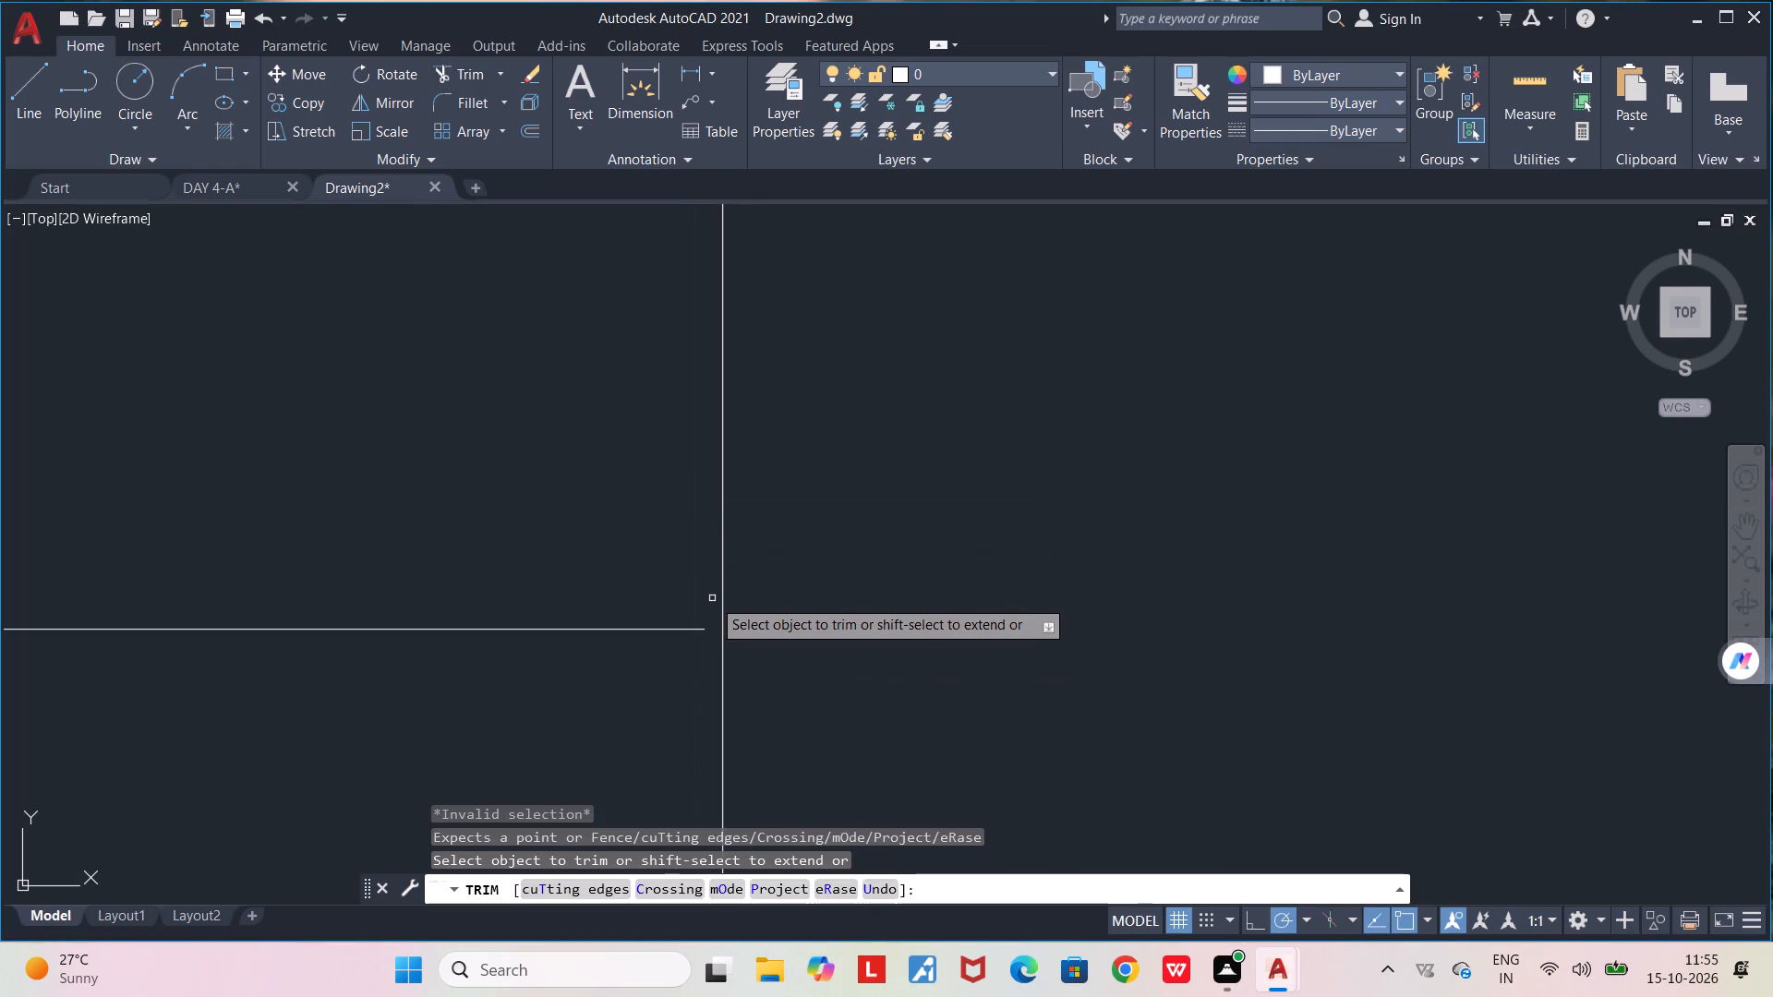
key("space")
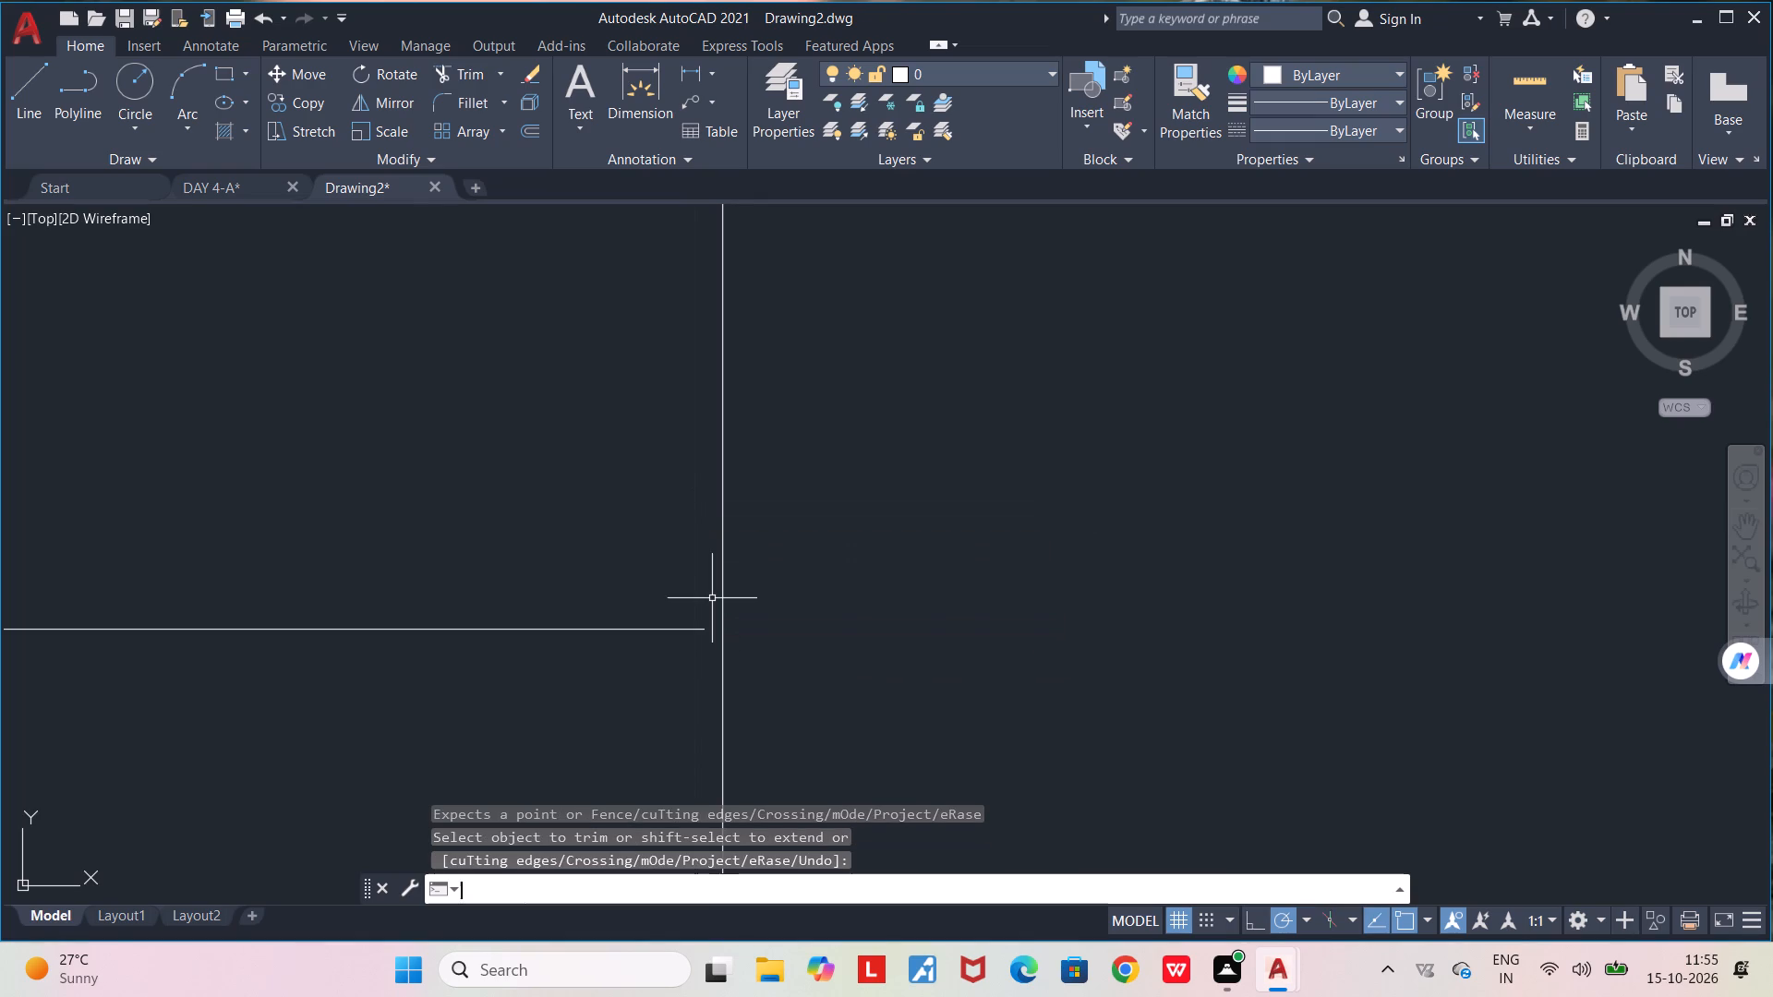
Draw a short horizontal line from the end of the rectangle's bottom edge across the right wall's inner face.
key("l")
key("Return")
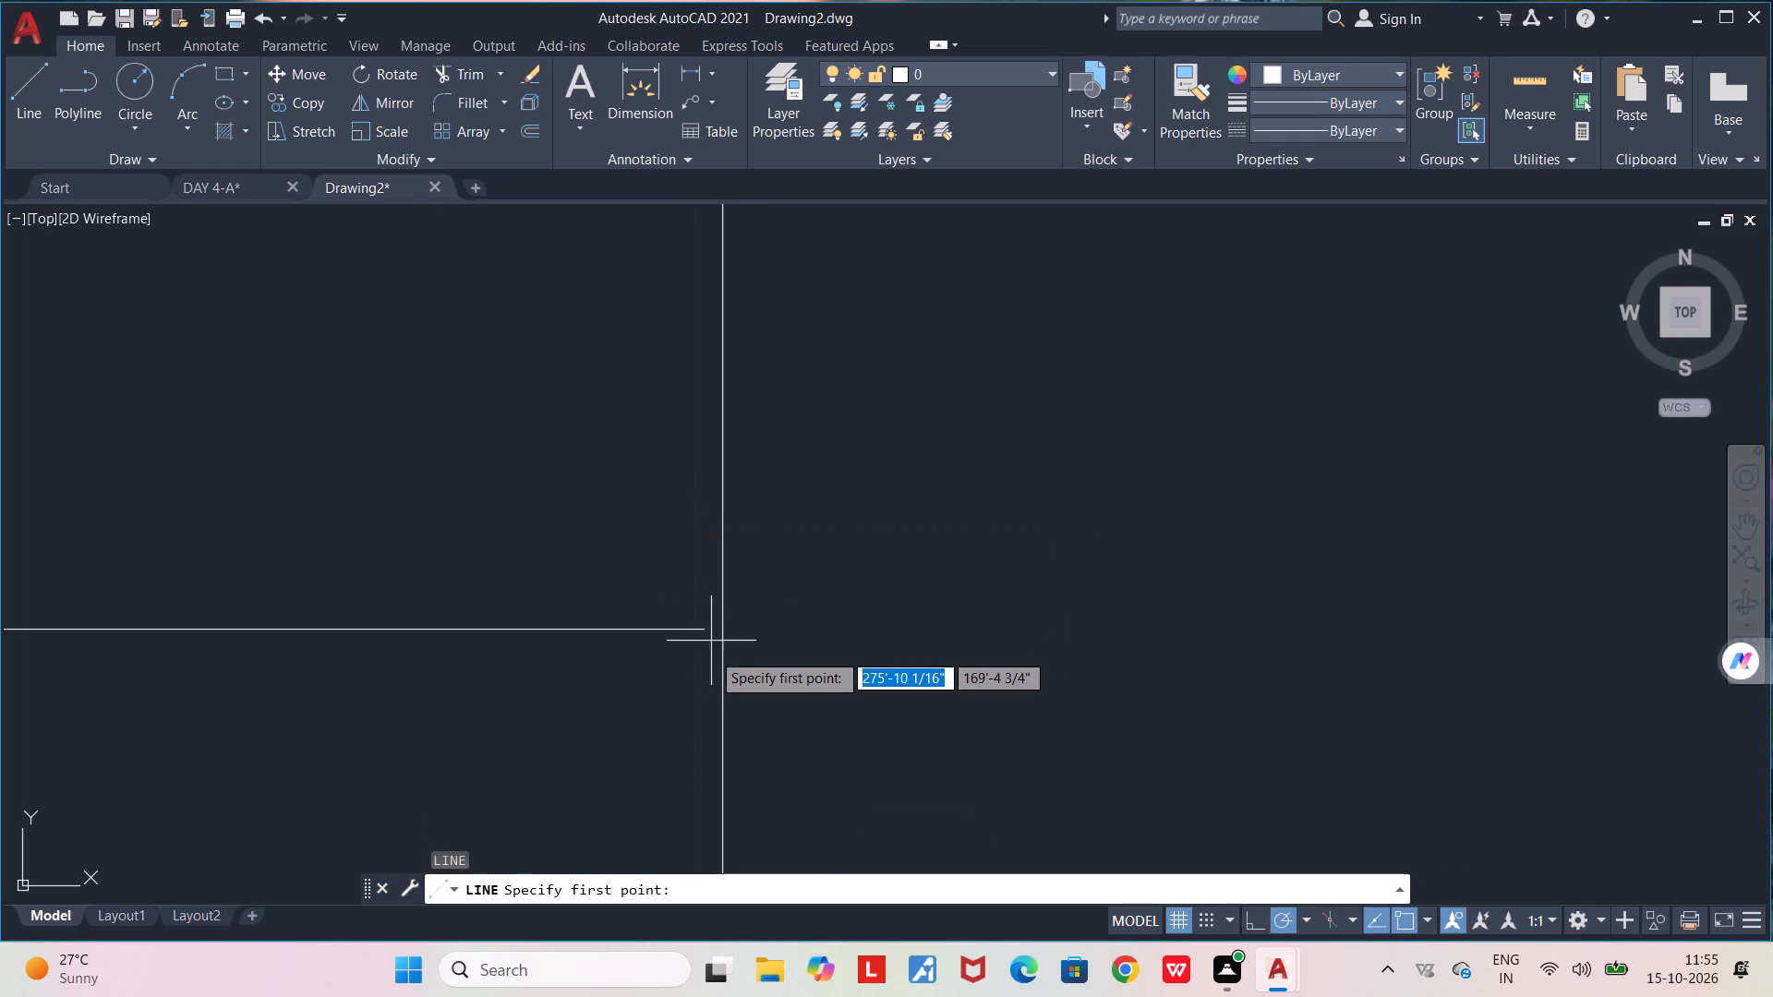
left_click(702, 641)
left_click(834, 639)
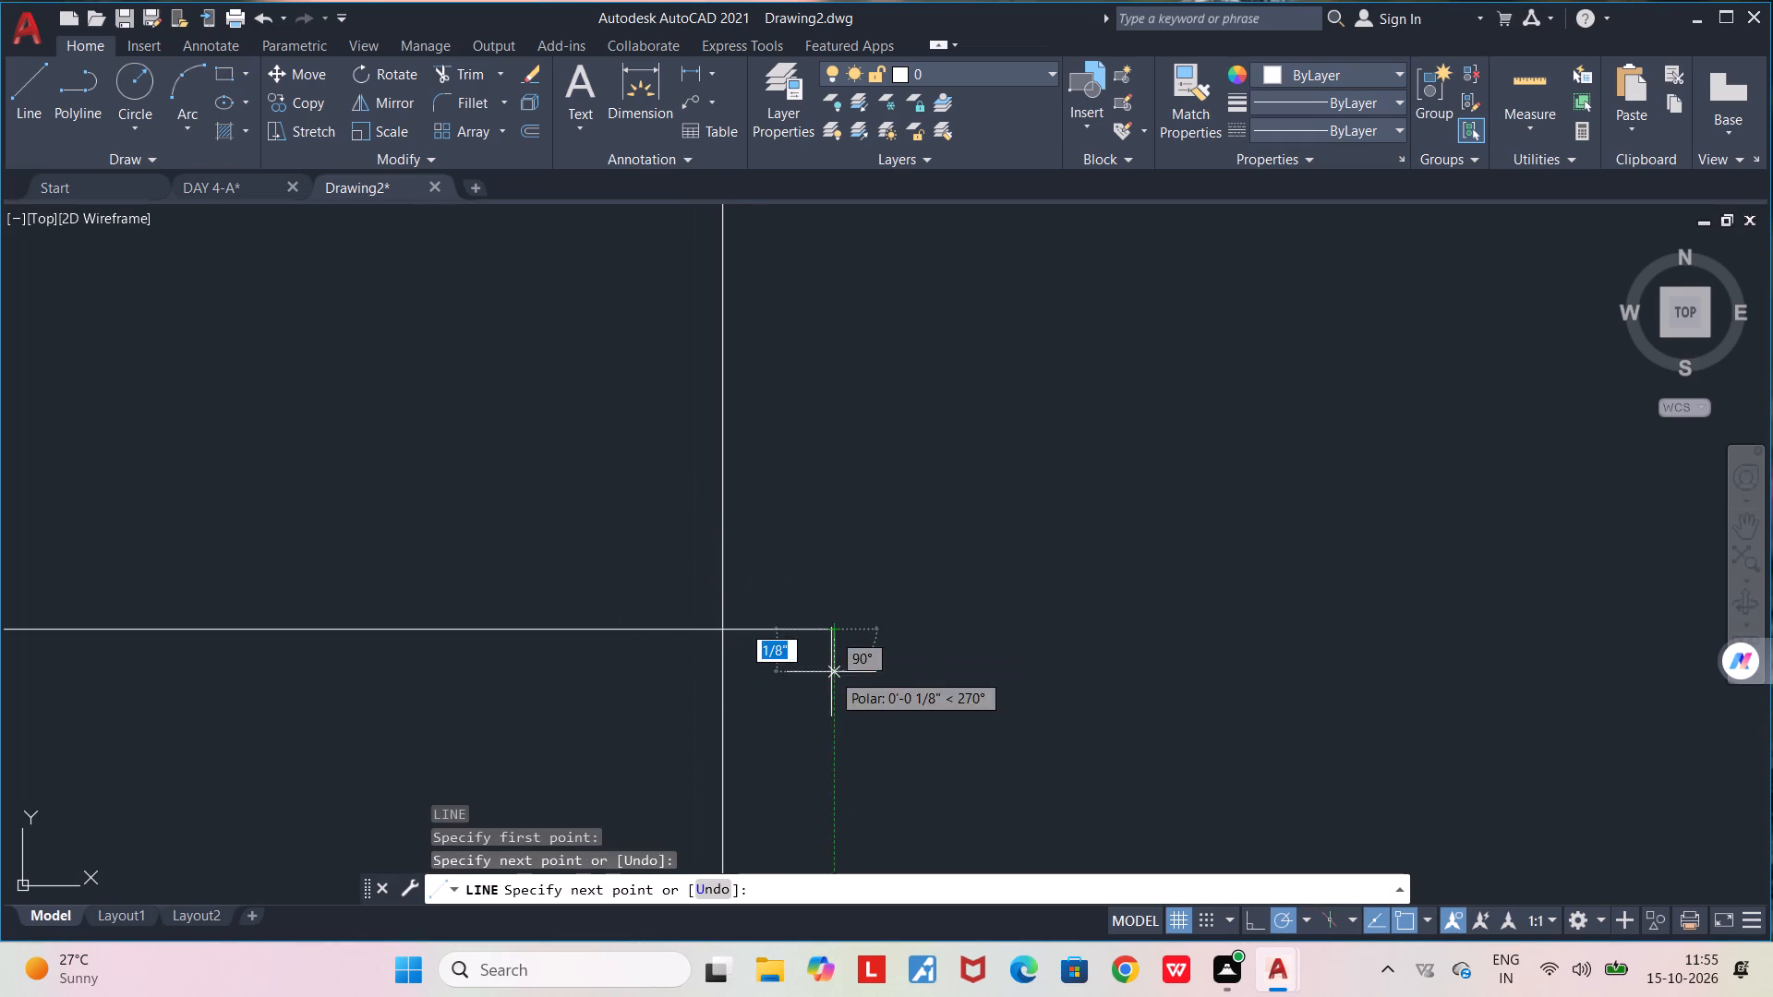
key("space")
Trim the short line's overshoot beyond the right wall's inner face.
type("TR")
key("Return")
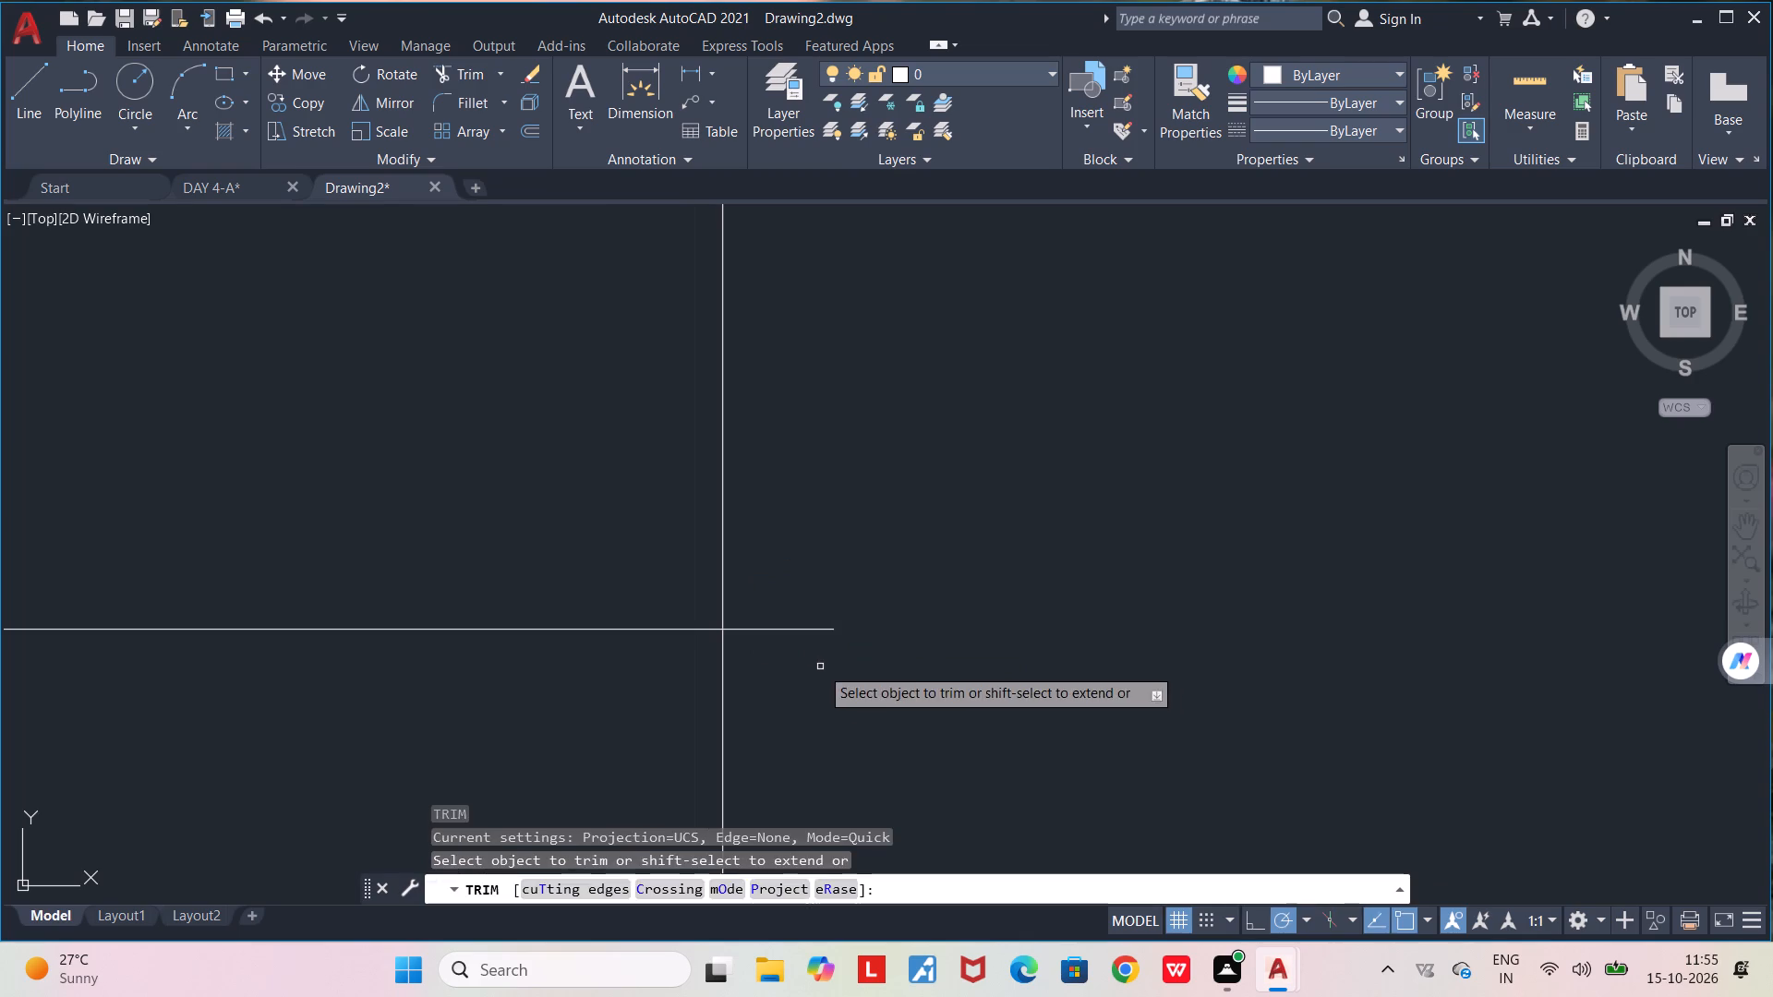
left_click_drag(803, 658, 796, 538)
scroll(796, 536, "down", 4)
middle_click_drag(855, 642, 937, 692)
scroll(937, 692, "down", 4)
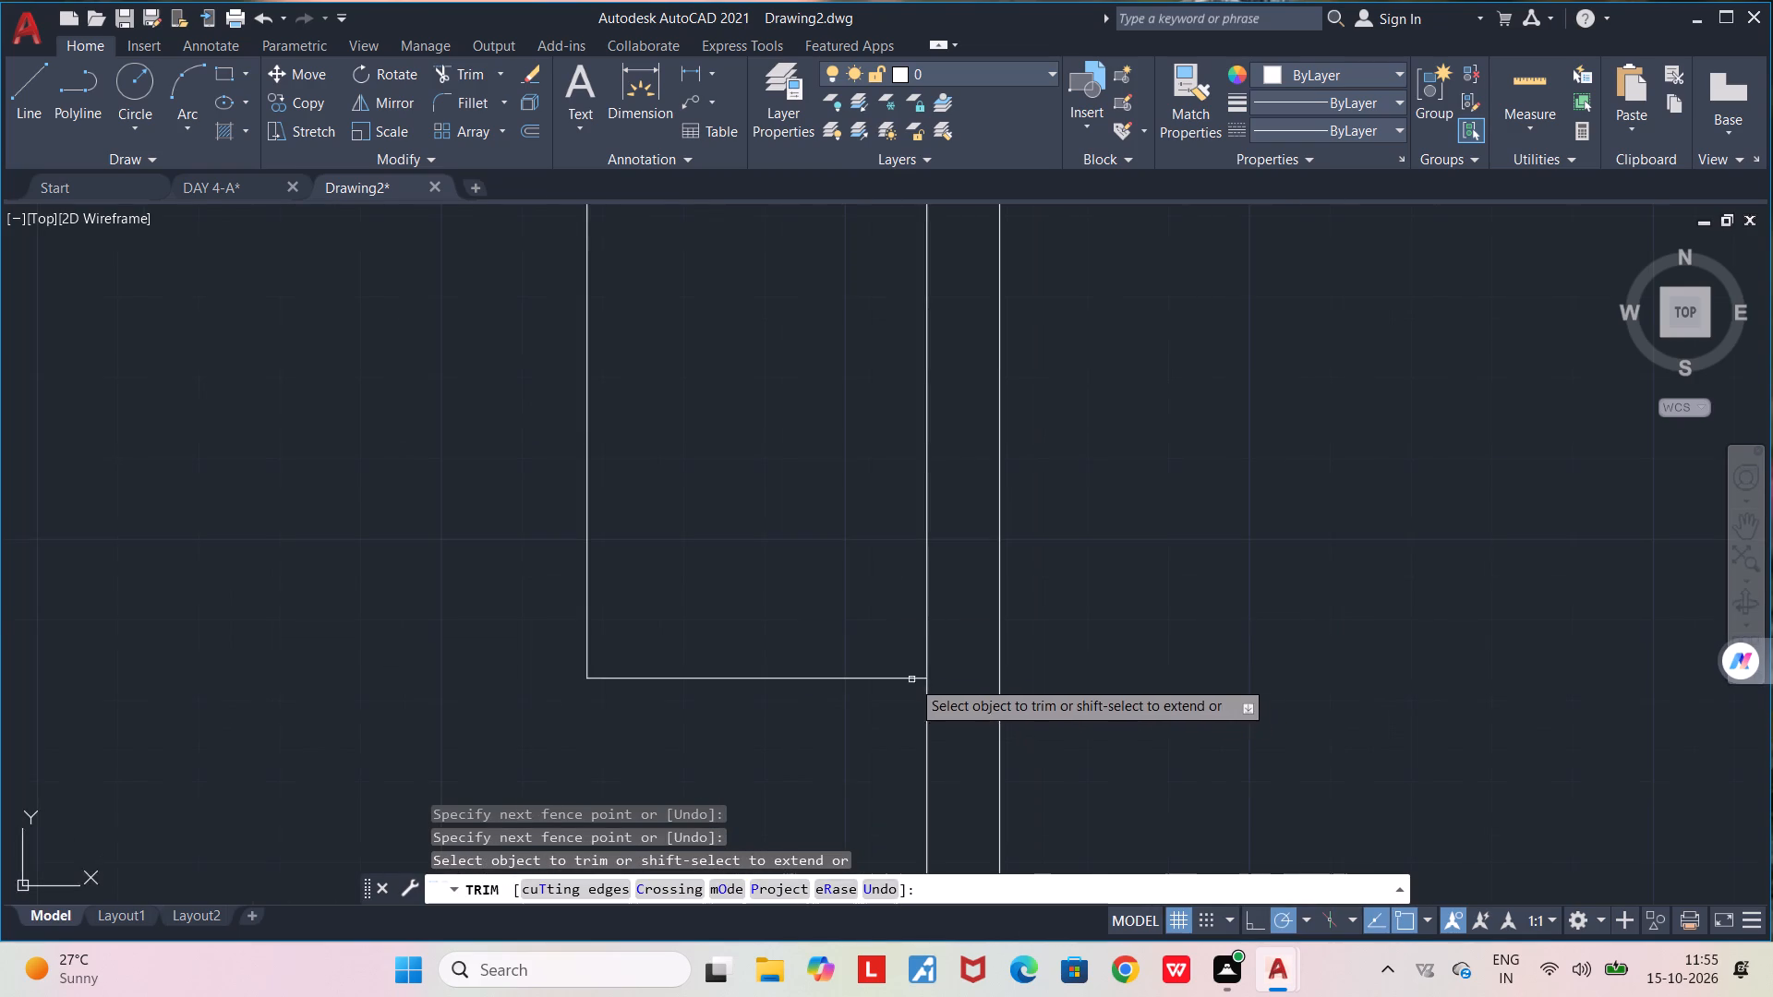
scroll(746, 583, "down", 4)
scroll(708, 650, "up", 1)
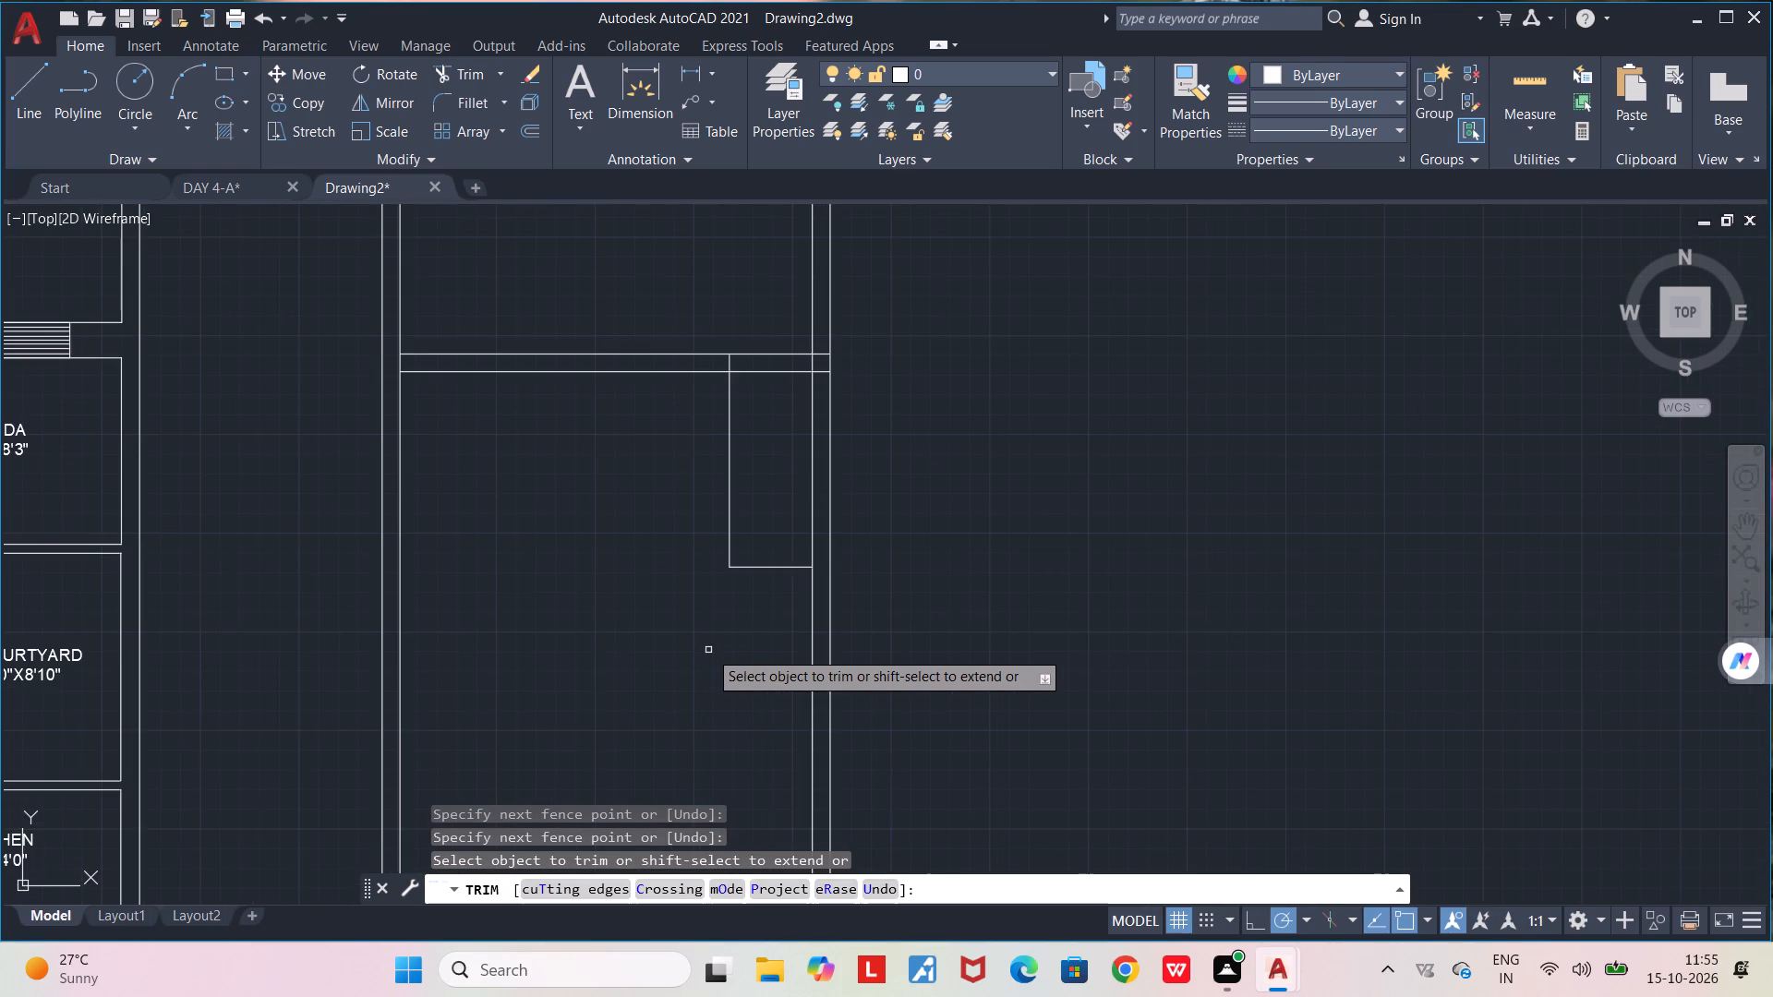
key("space")
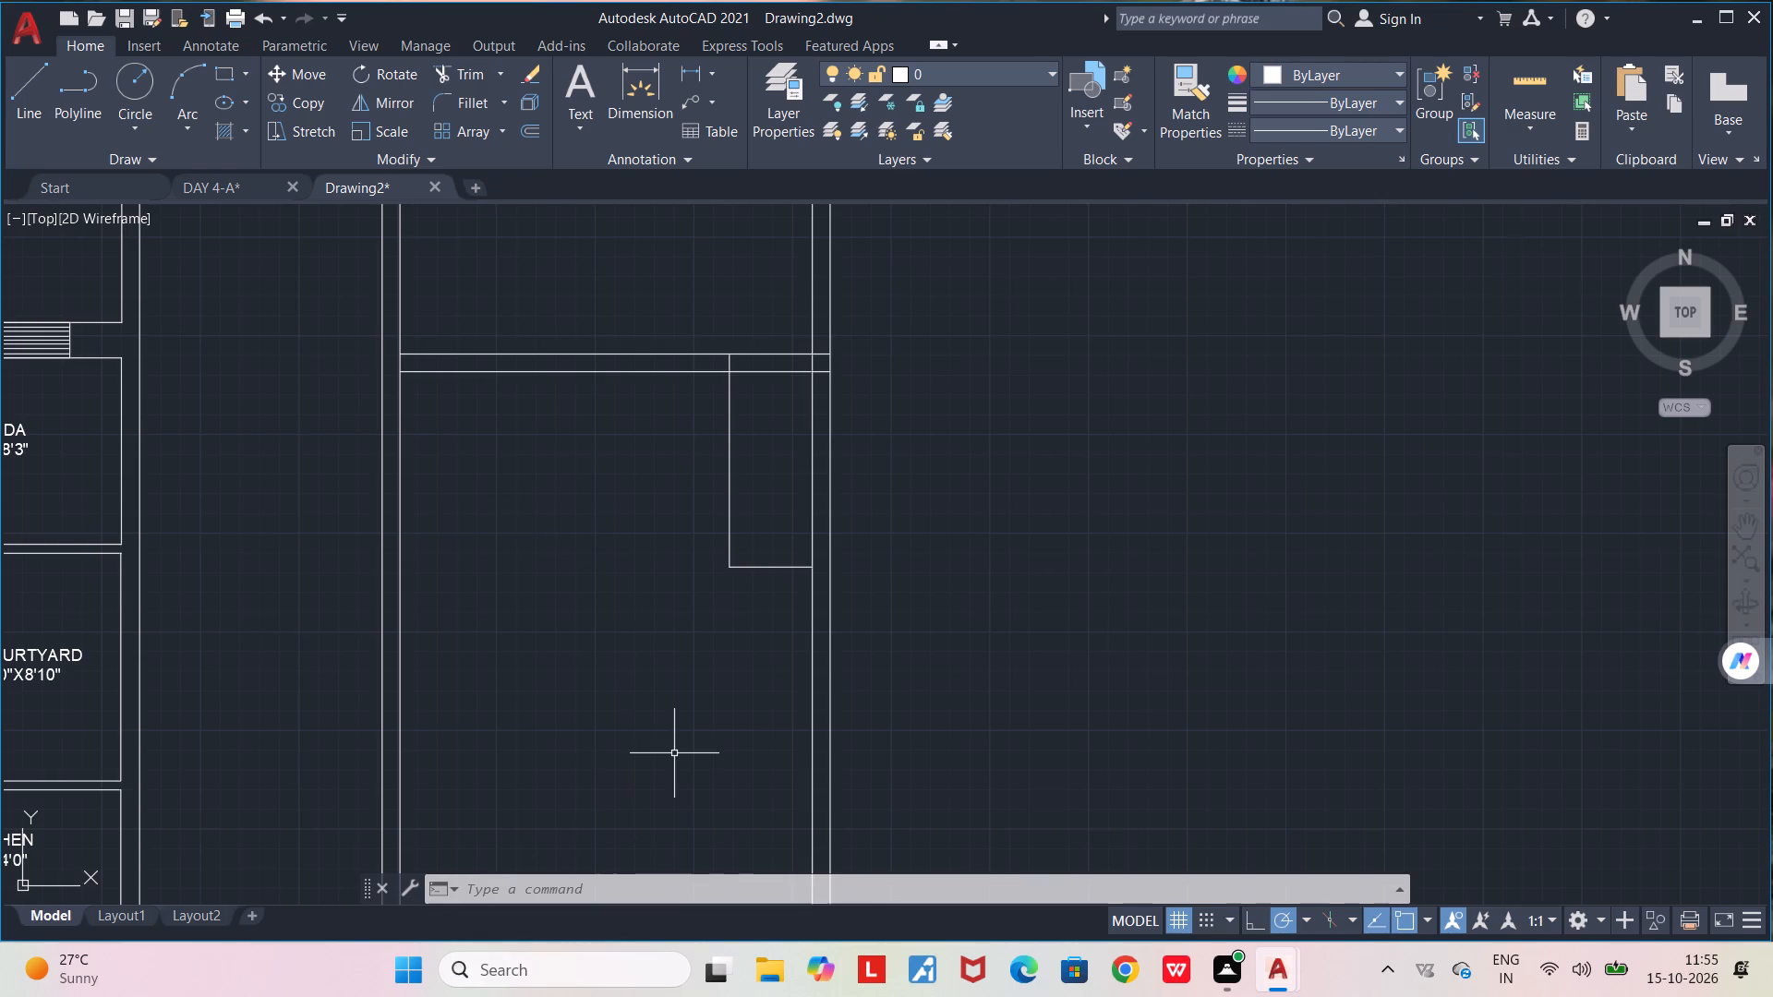
Draw a stepped line from the rectangle's lower left corner: about 10' left, down, and left past the plan's outer left wall.
key("l")
key("Return")
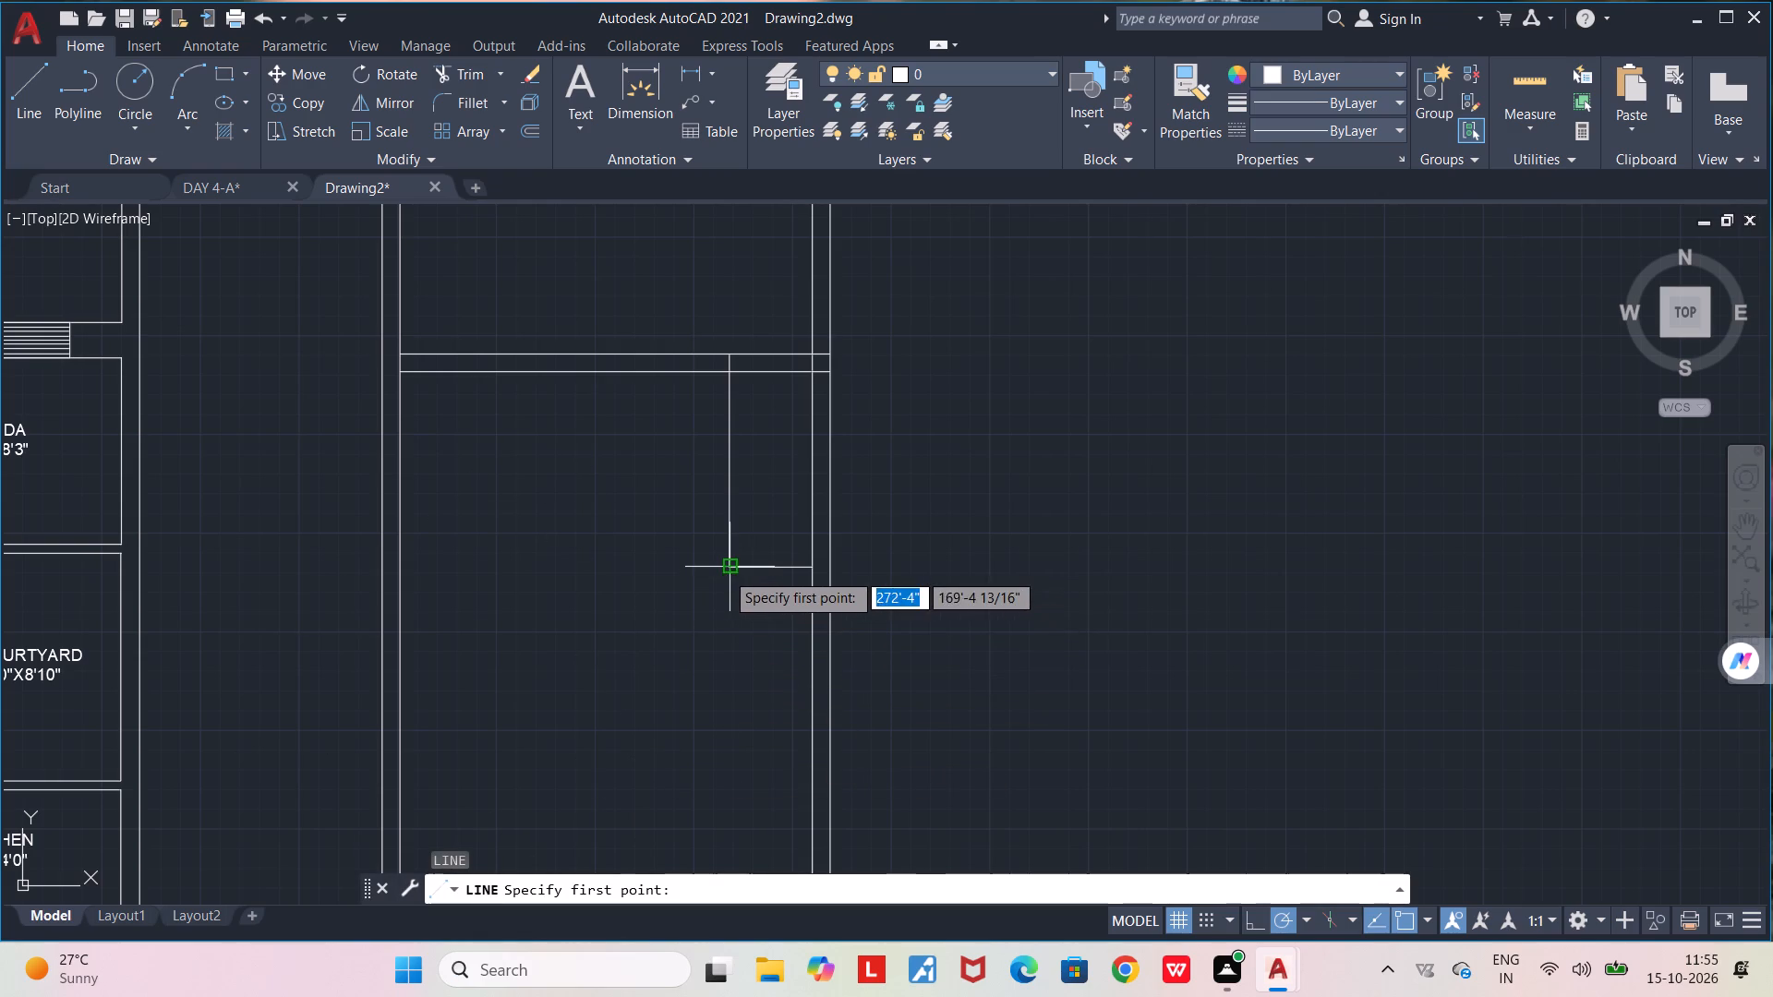
left_click(725, 571)
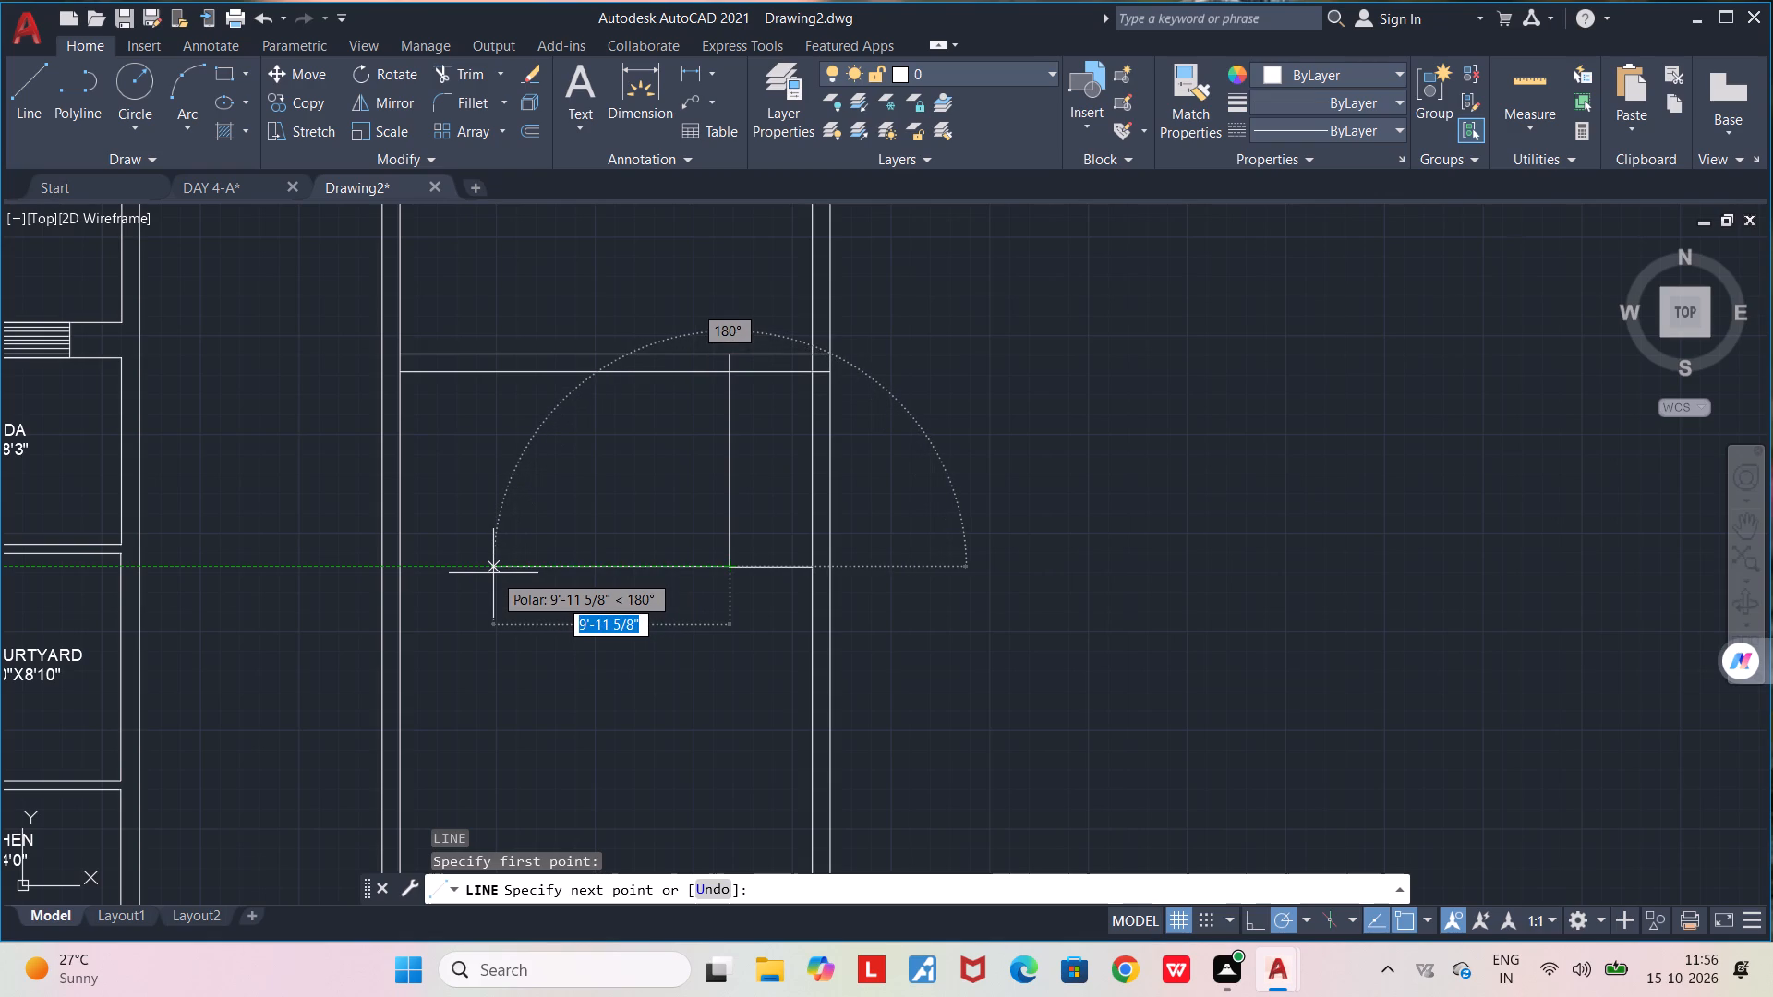
left_click(493, 573)
left_click(496, 768)
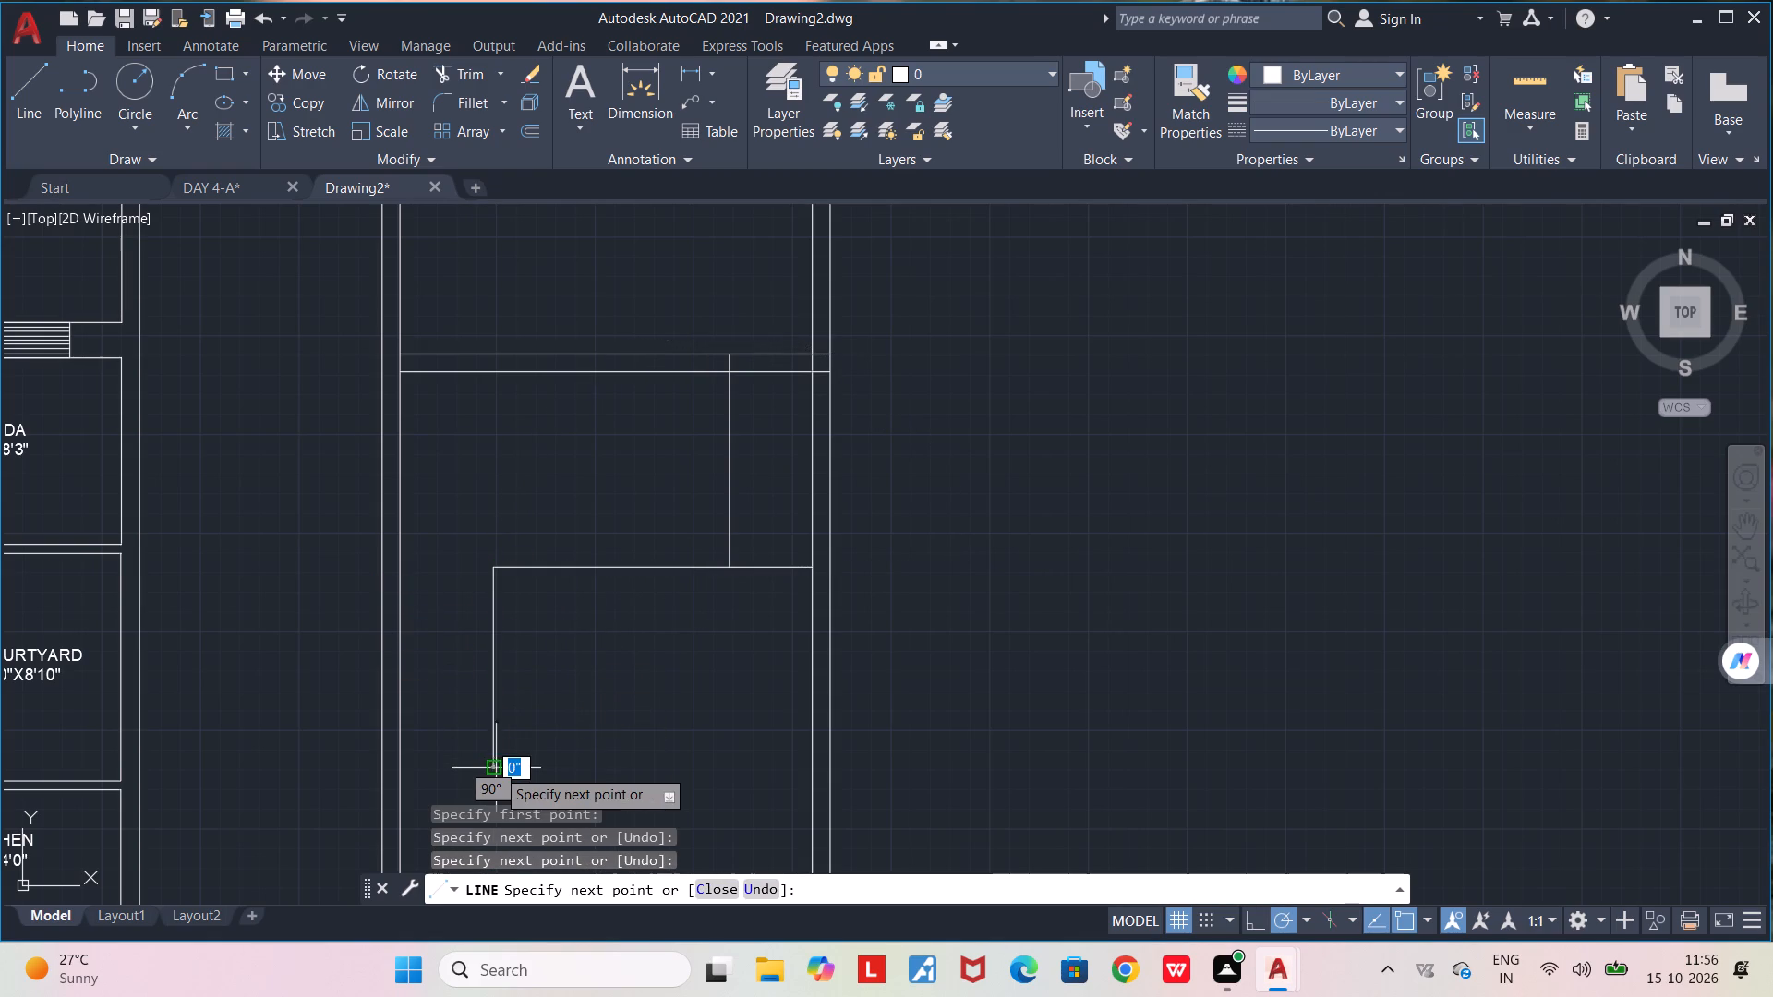
middle_click_drag(496, 768, 535, 606)
scroll(535, 606, "down", 2)
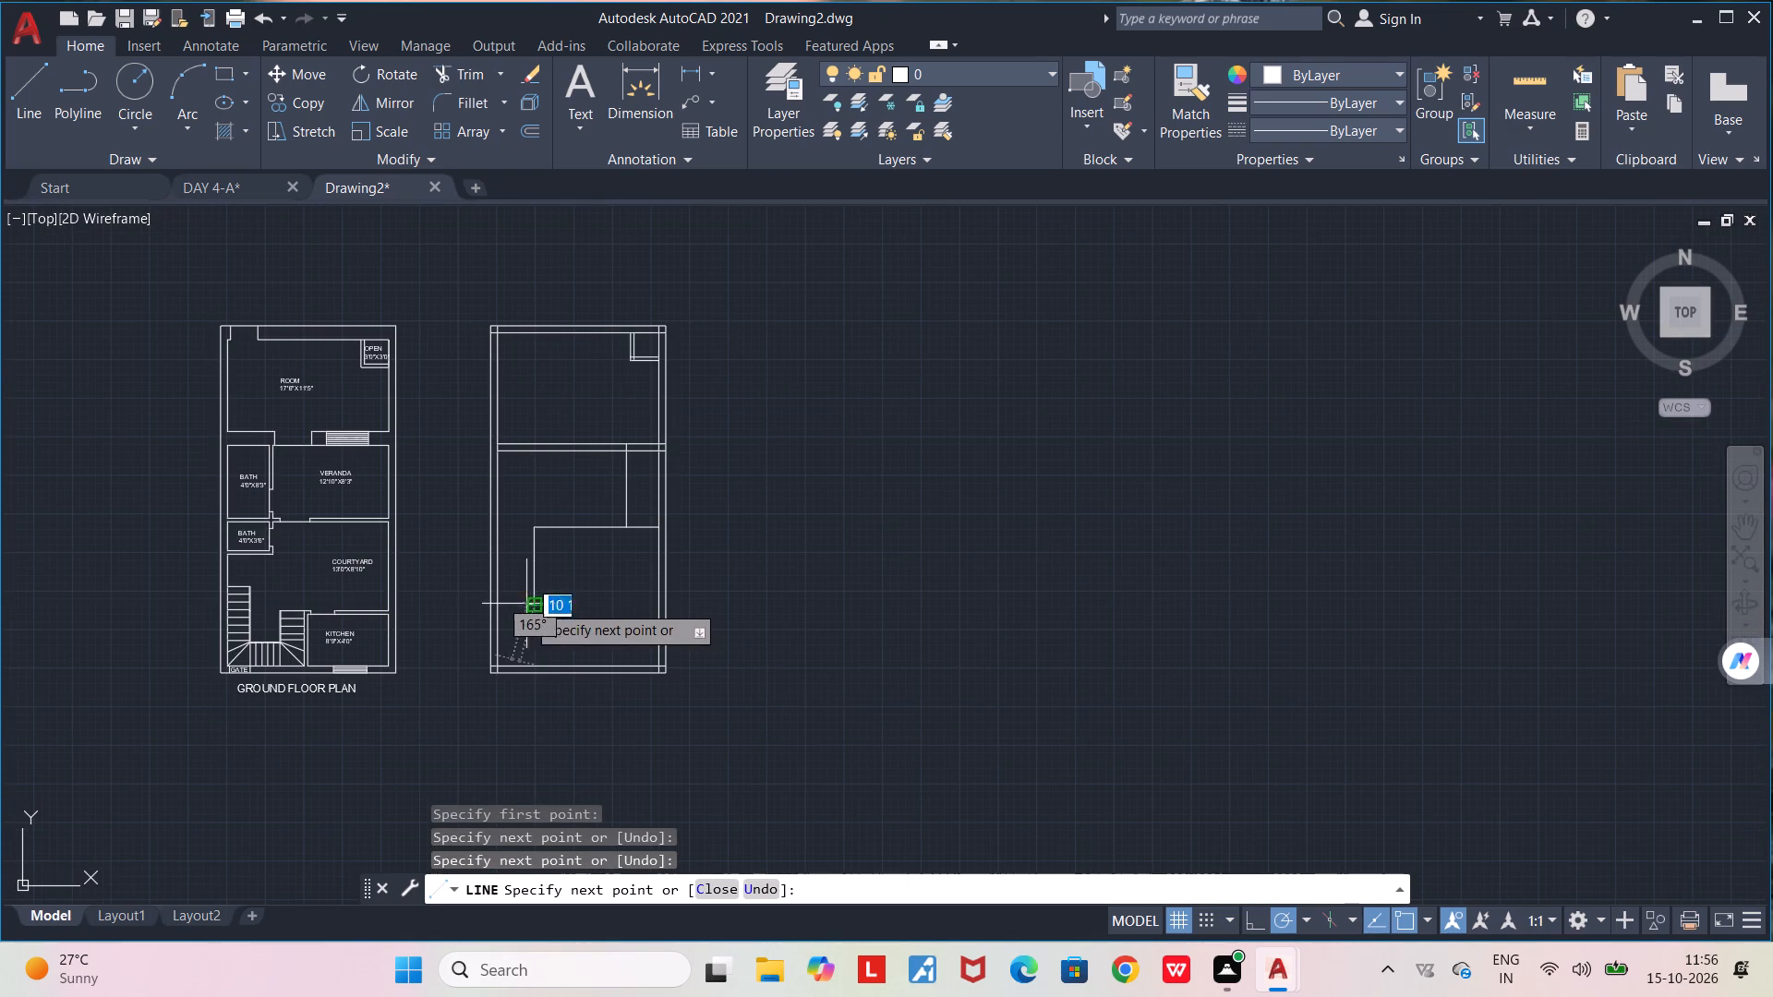
left_click(449, 604)
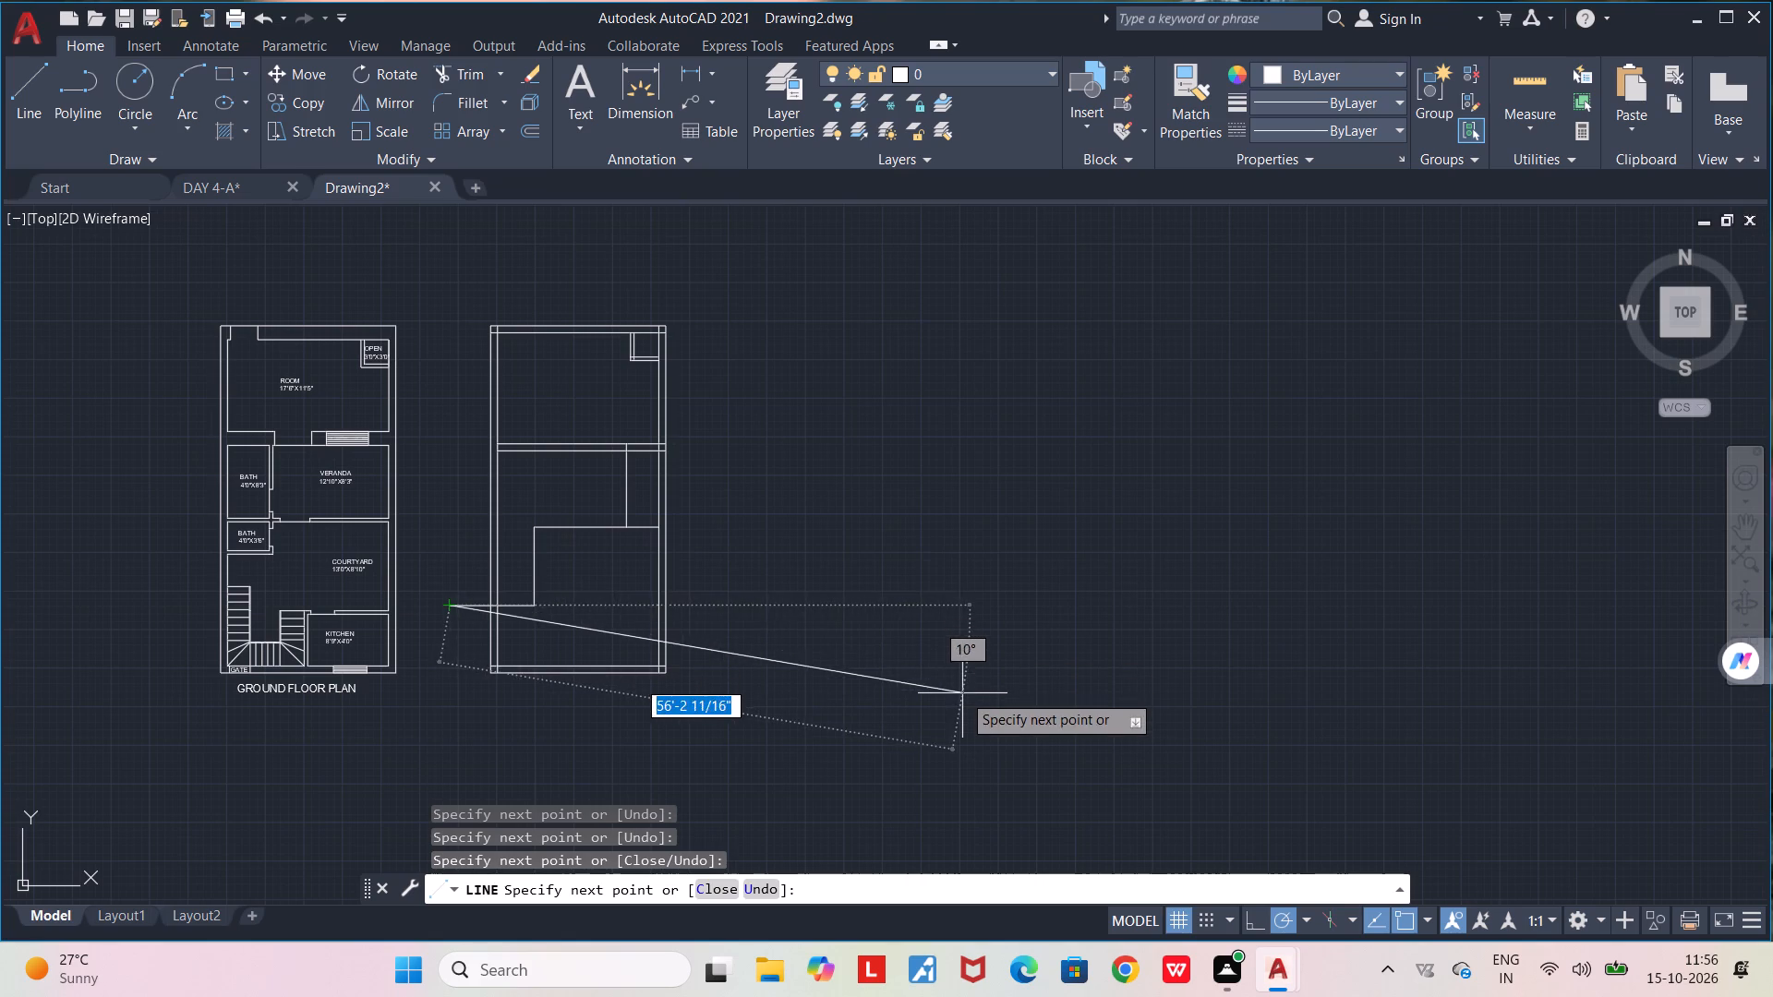
key("space")
Trim the stepped line's overshoot outside the plan's left outer wall.
type("TR")
key("Return")
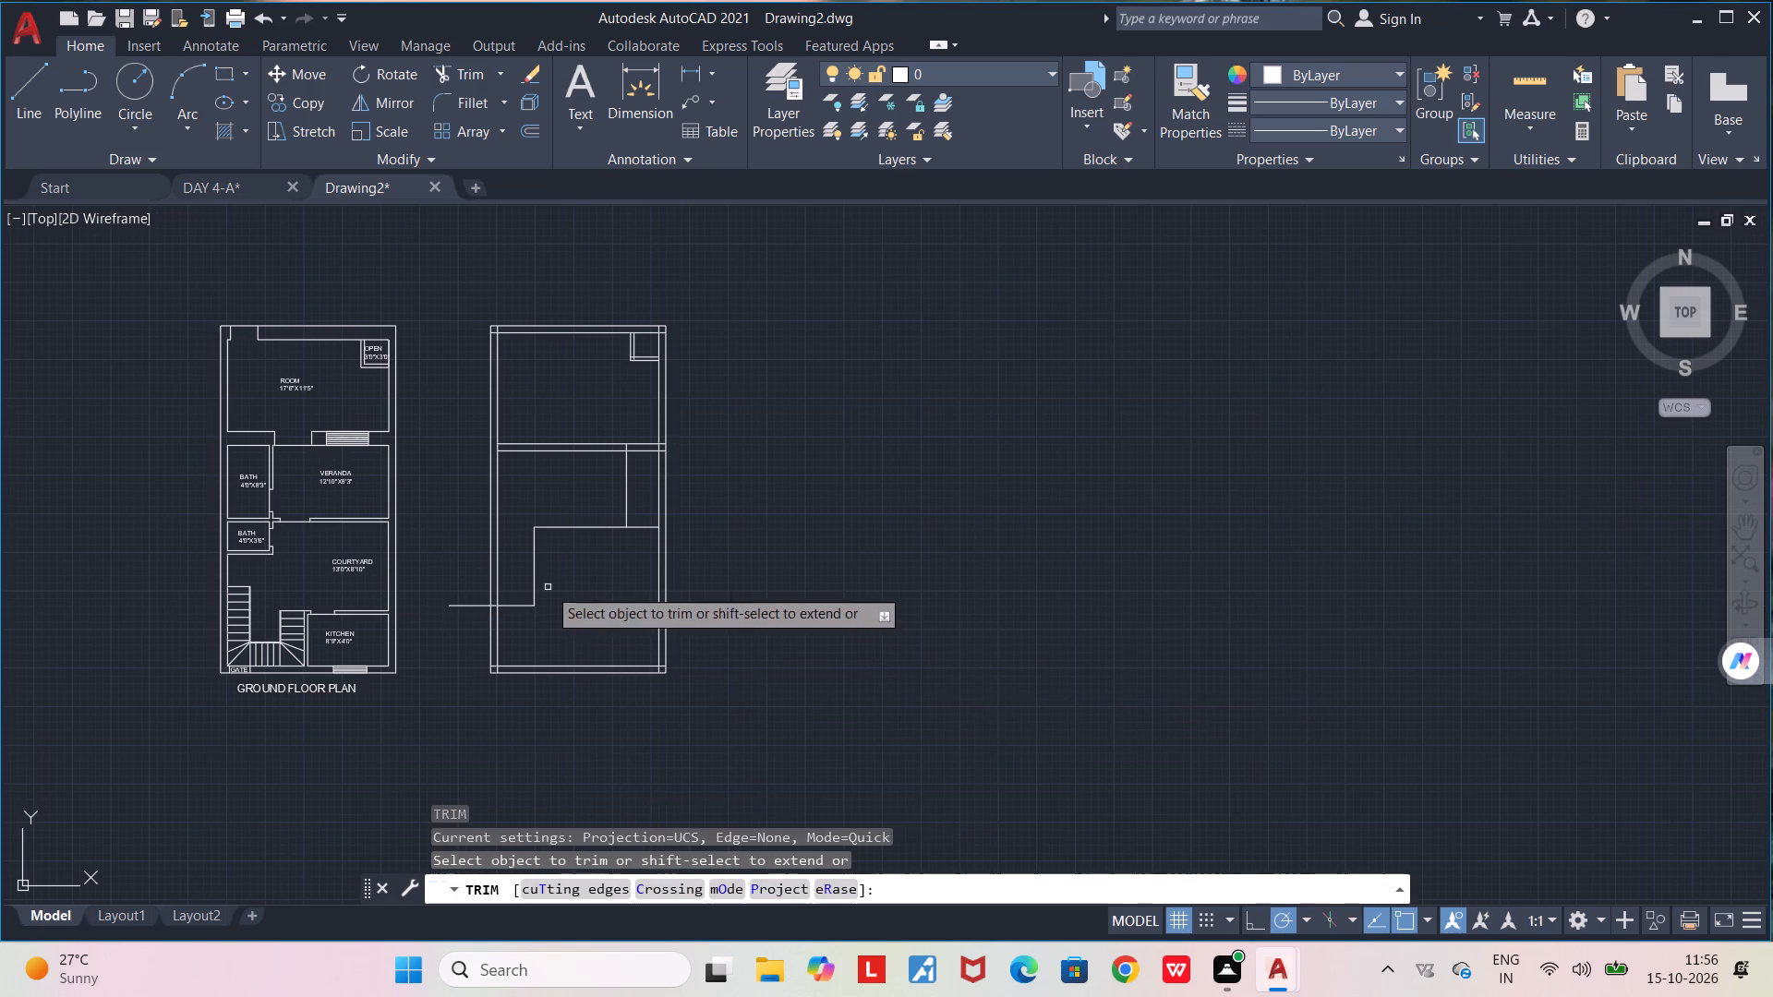
scroll(531, 587, "up", 3)
left_click_drag(280, 617, 289, 740)
scroll(288, 727, "down", 3)
middle_click_drag(288, 727, 428, 656)
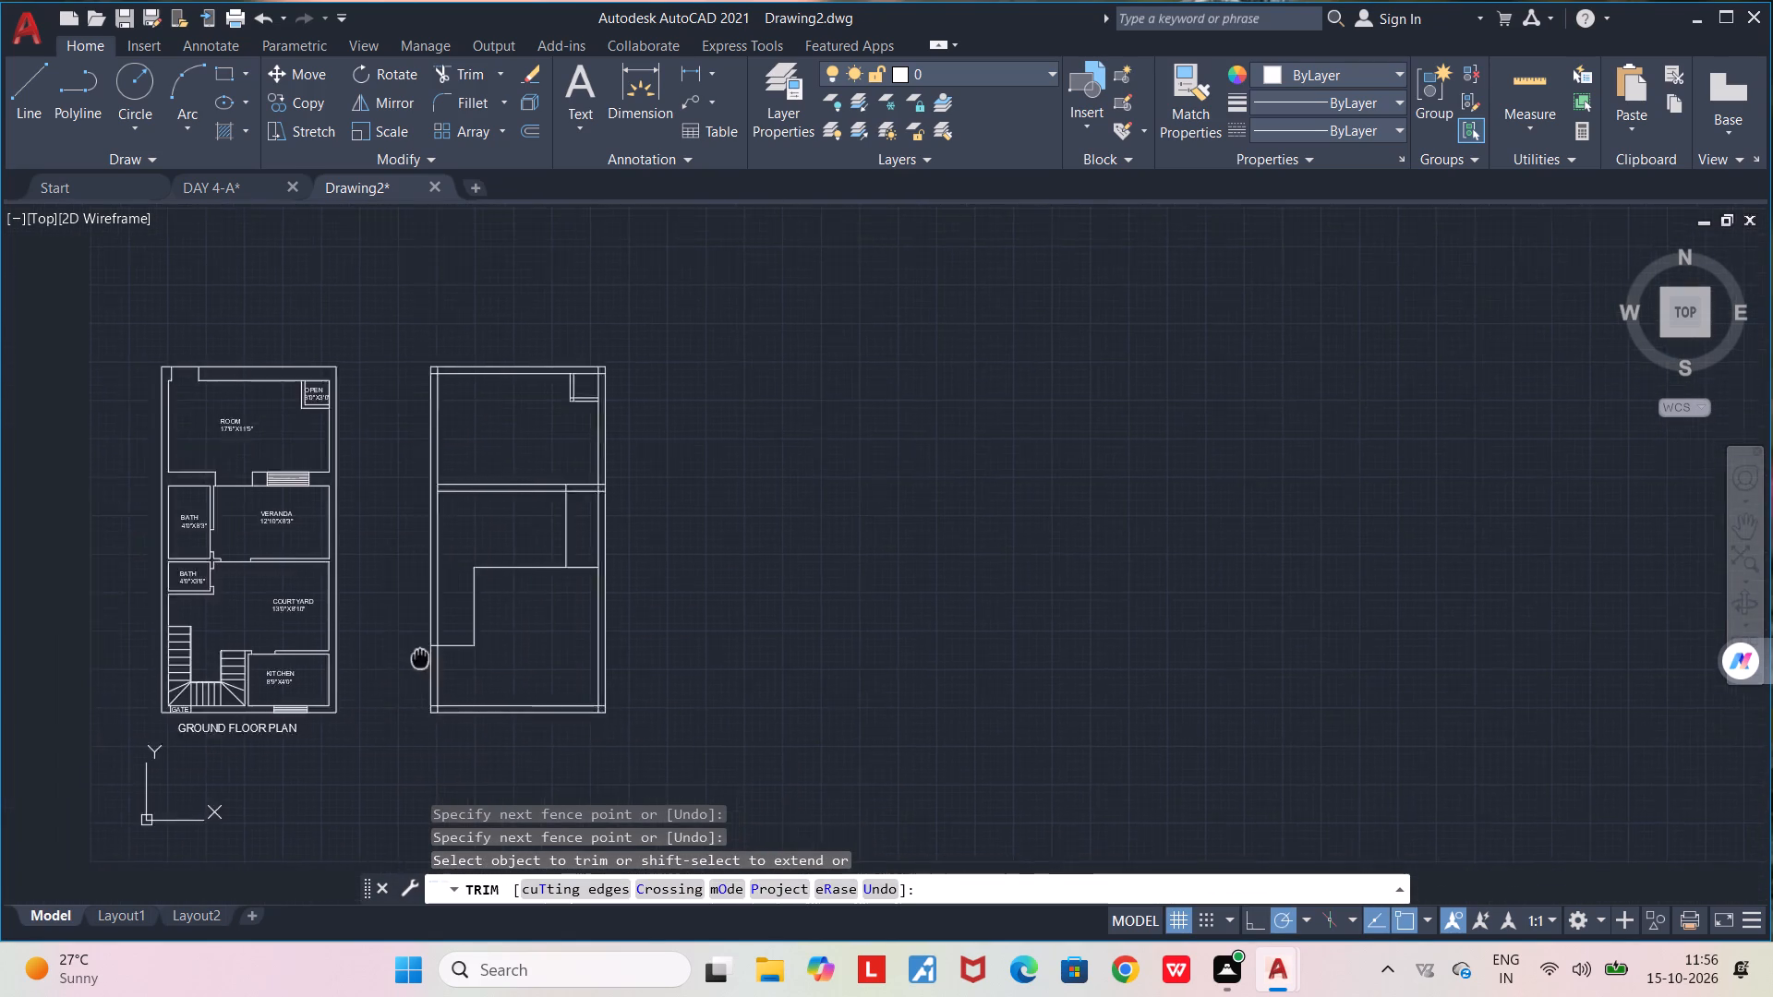
middle_click_drag(428, 656, 618, 773)
middle_click_drag(785, 700, 894, 600)
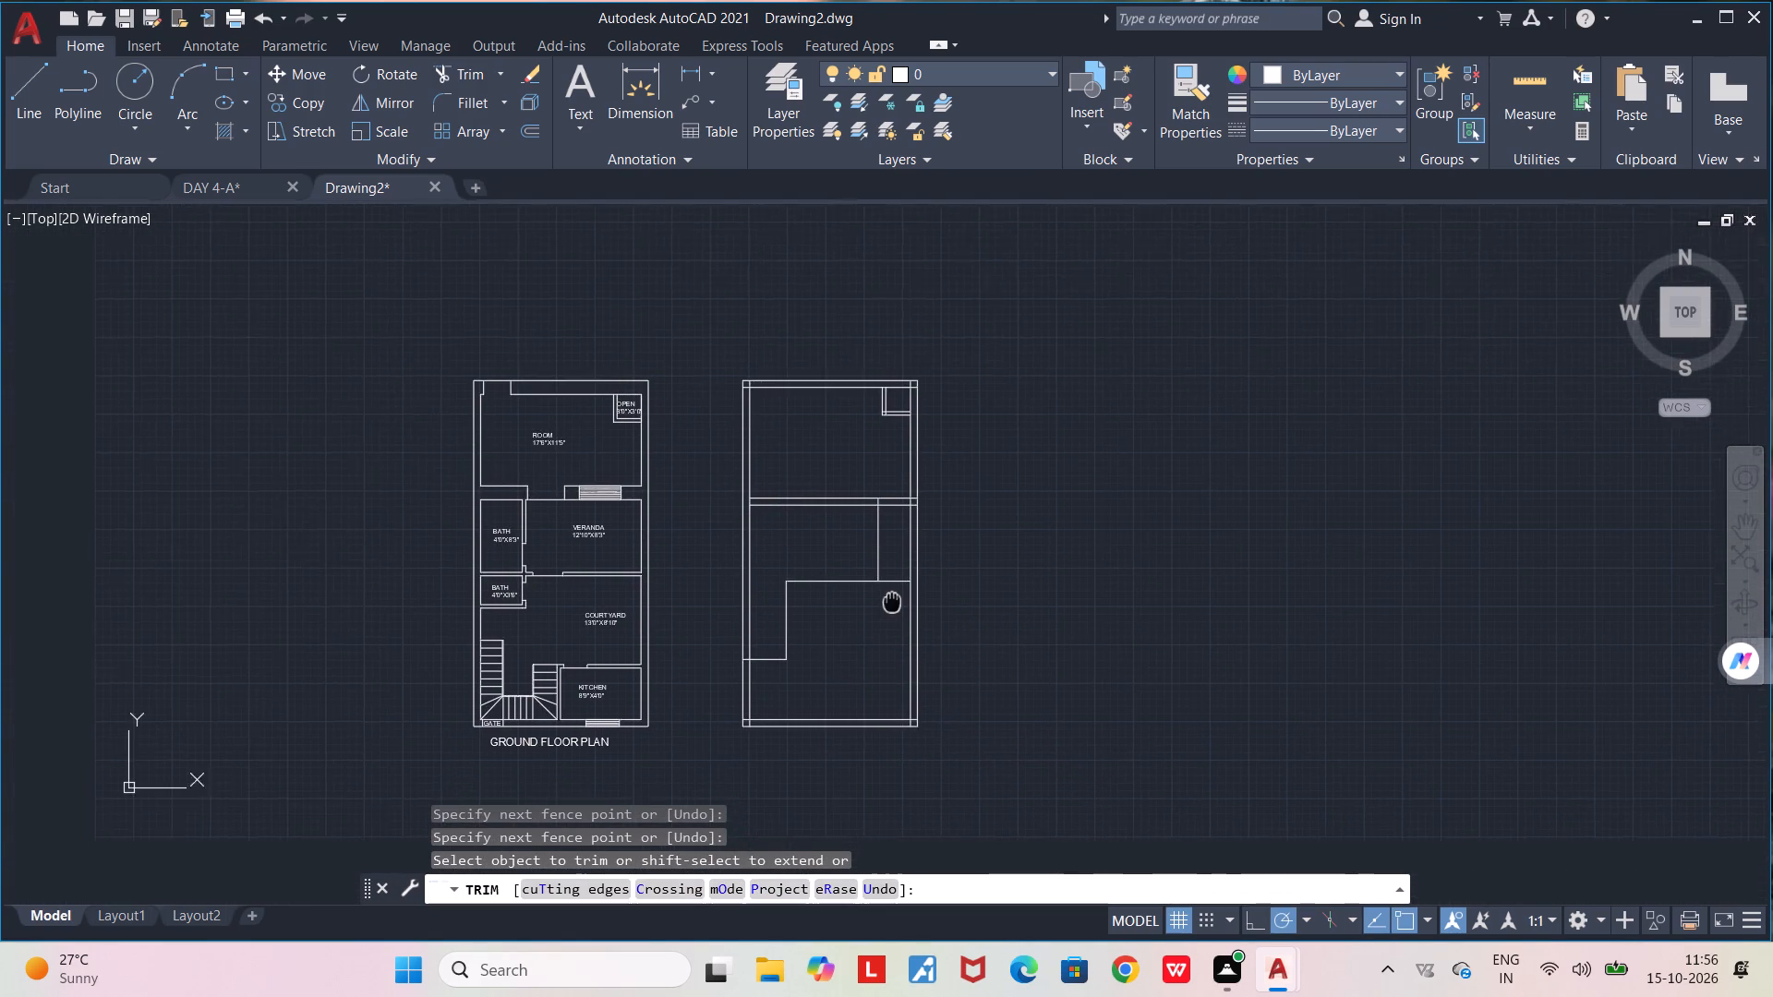
middle_click_drag(894, 600, 912, 595)
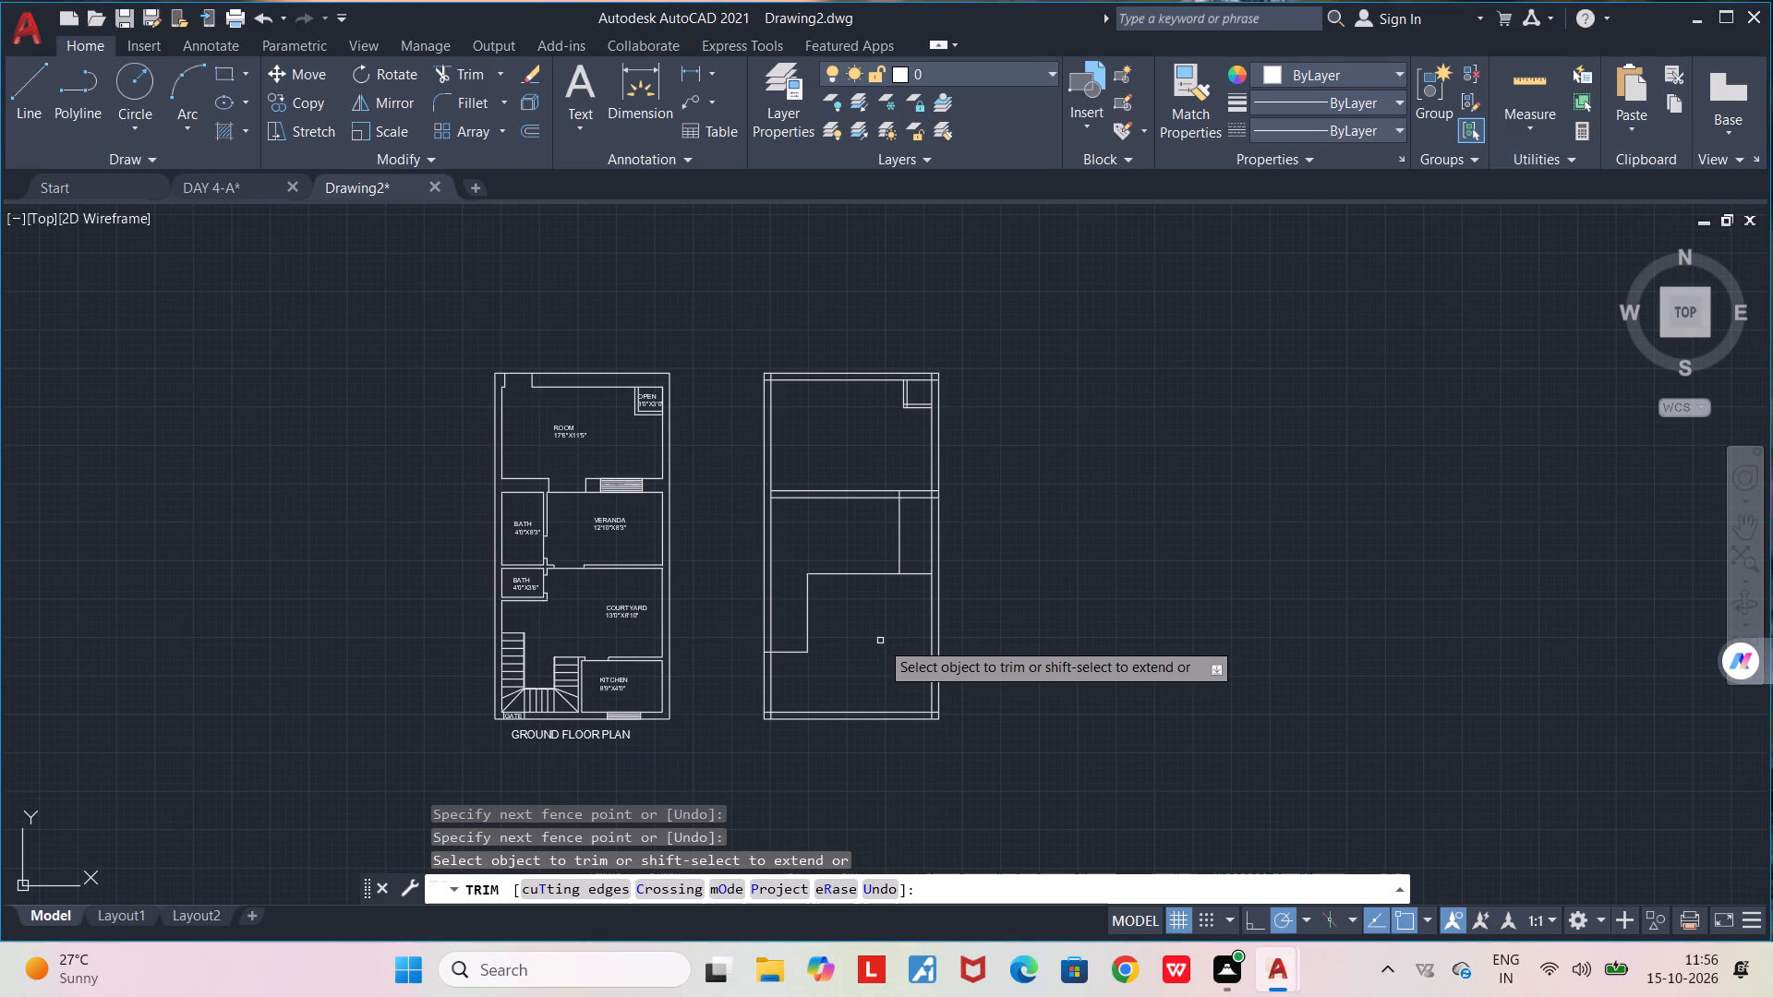
key("space")
Draw a short vertical line up across both cross wall lines near the wall's left end.
scroll(878, 580, "up", 2)
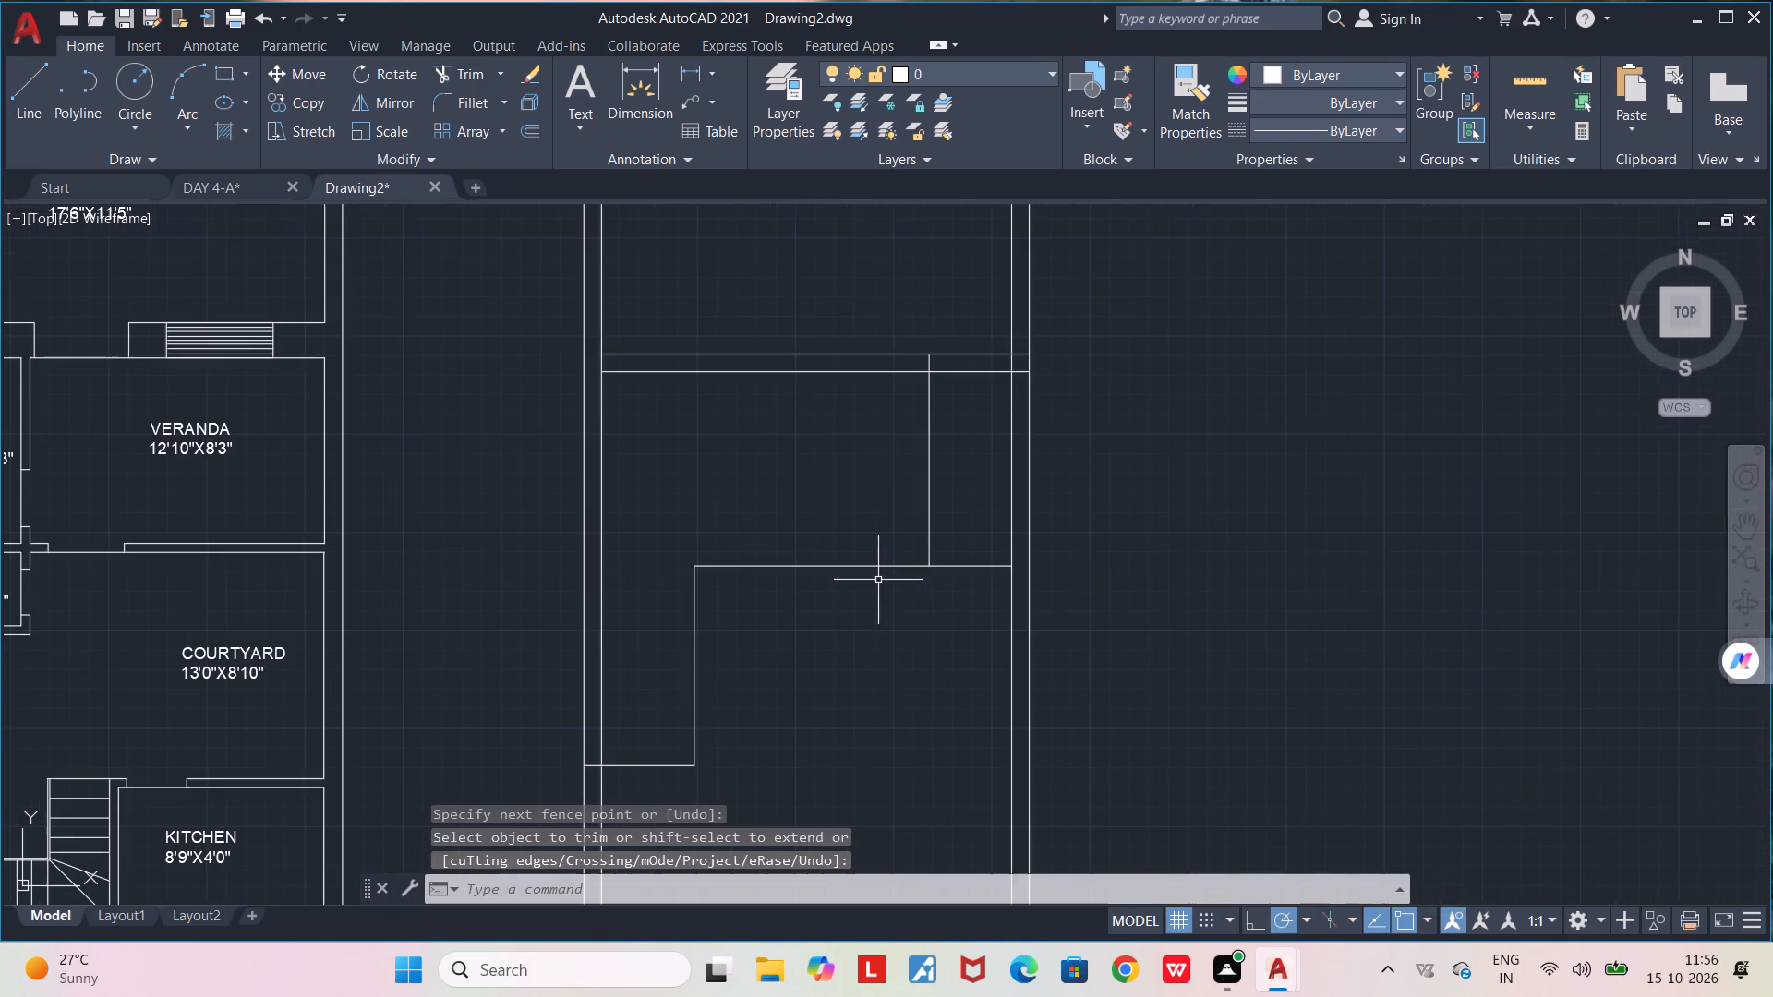
middle_click_drag(805, 477, 852, 579)
scroll(852, 579, "down", 2)
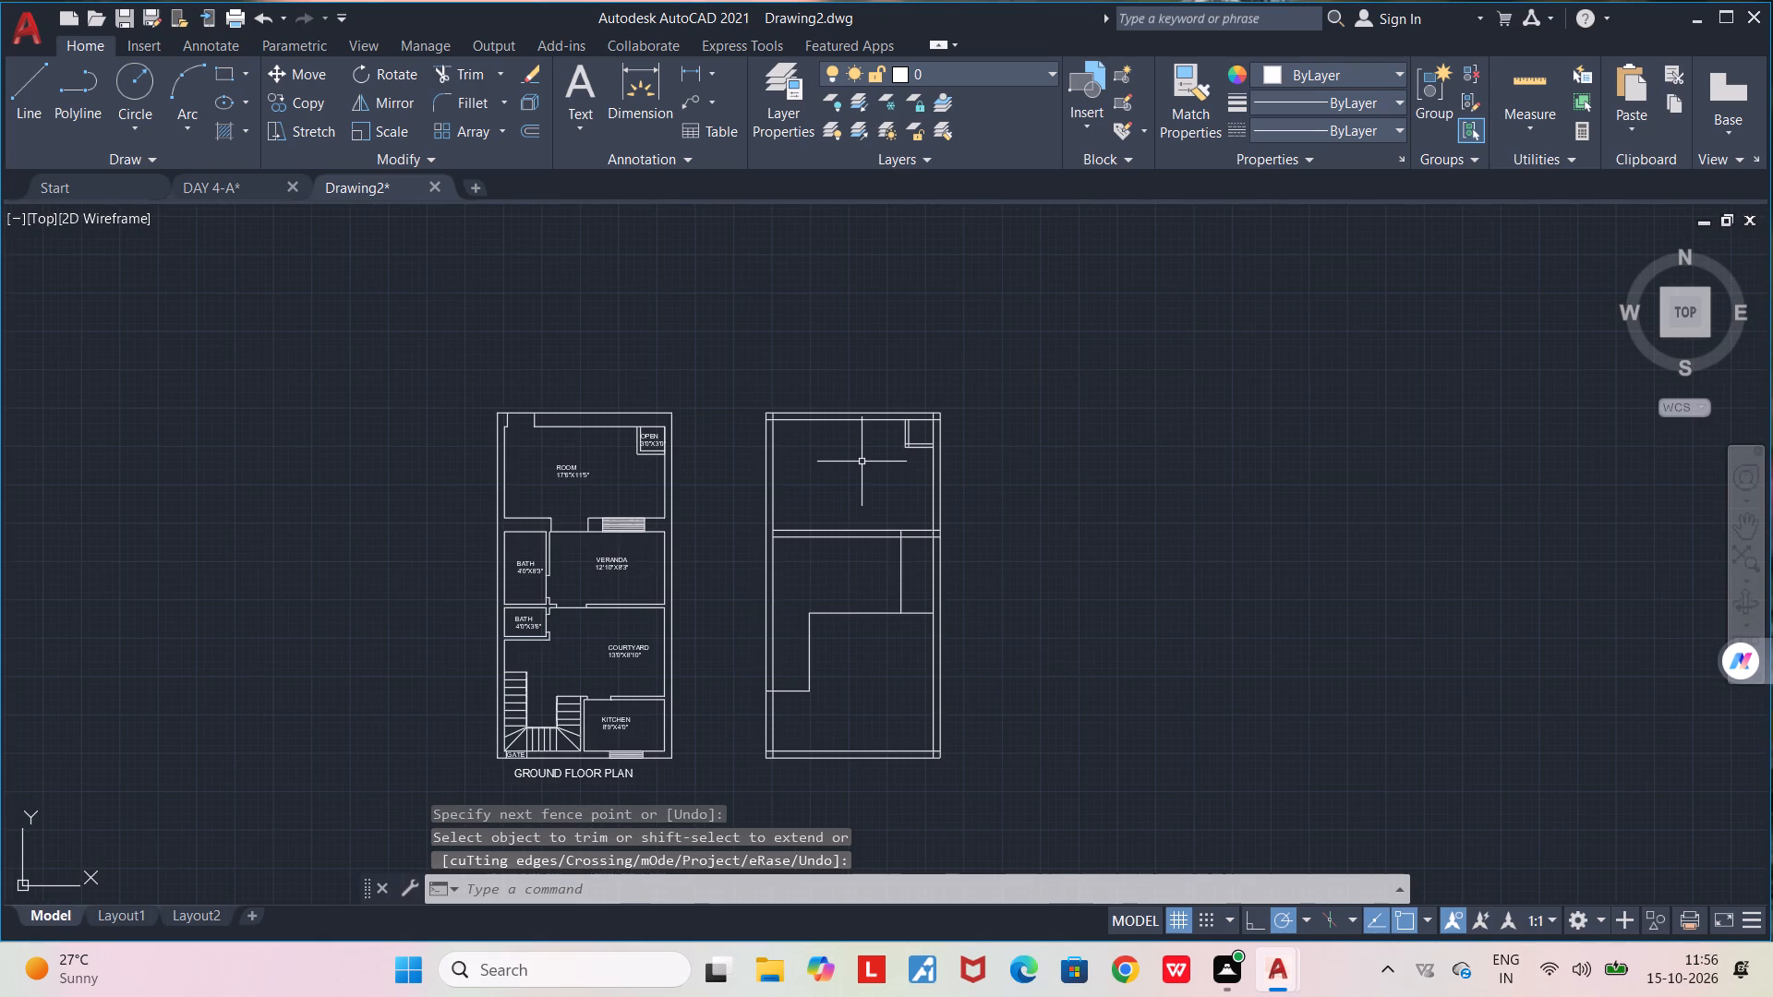
scroll(844, 490, "up", 2)
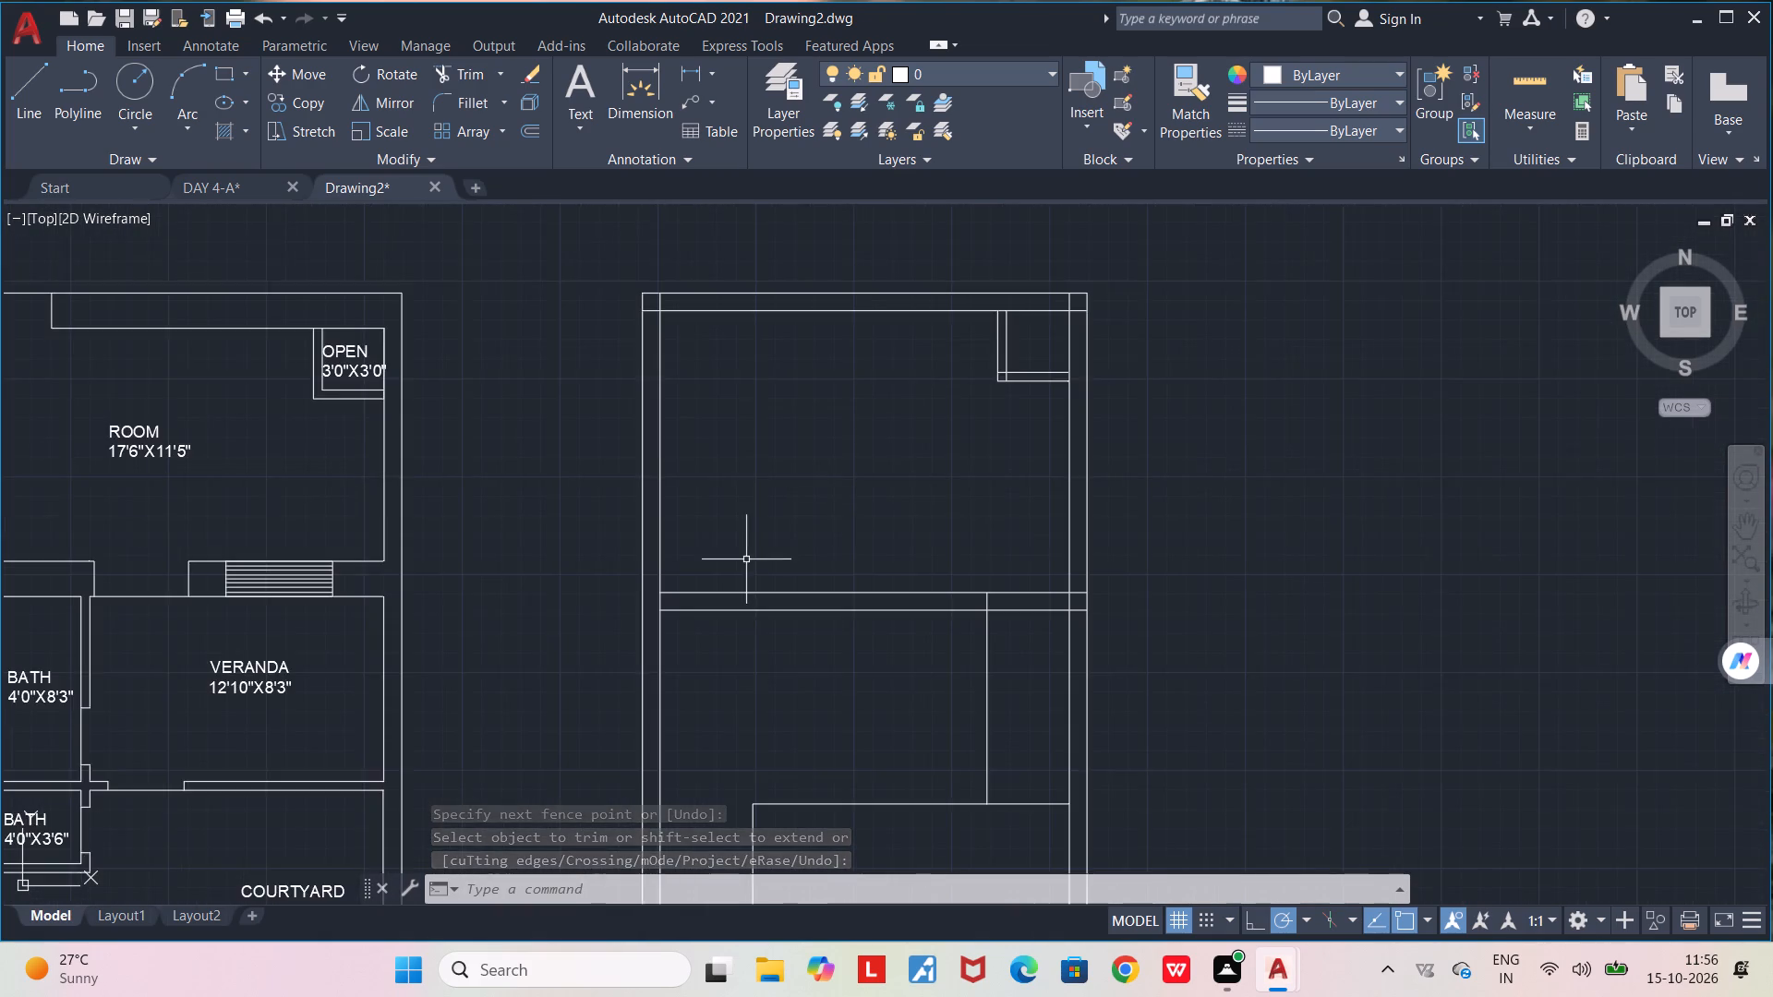
middle_click_drag(747, 560, 926, 607)
scroll(812, 691, "up", 1)
key("l")
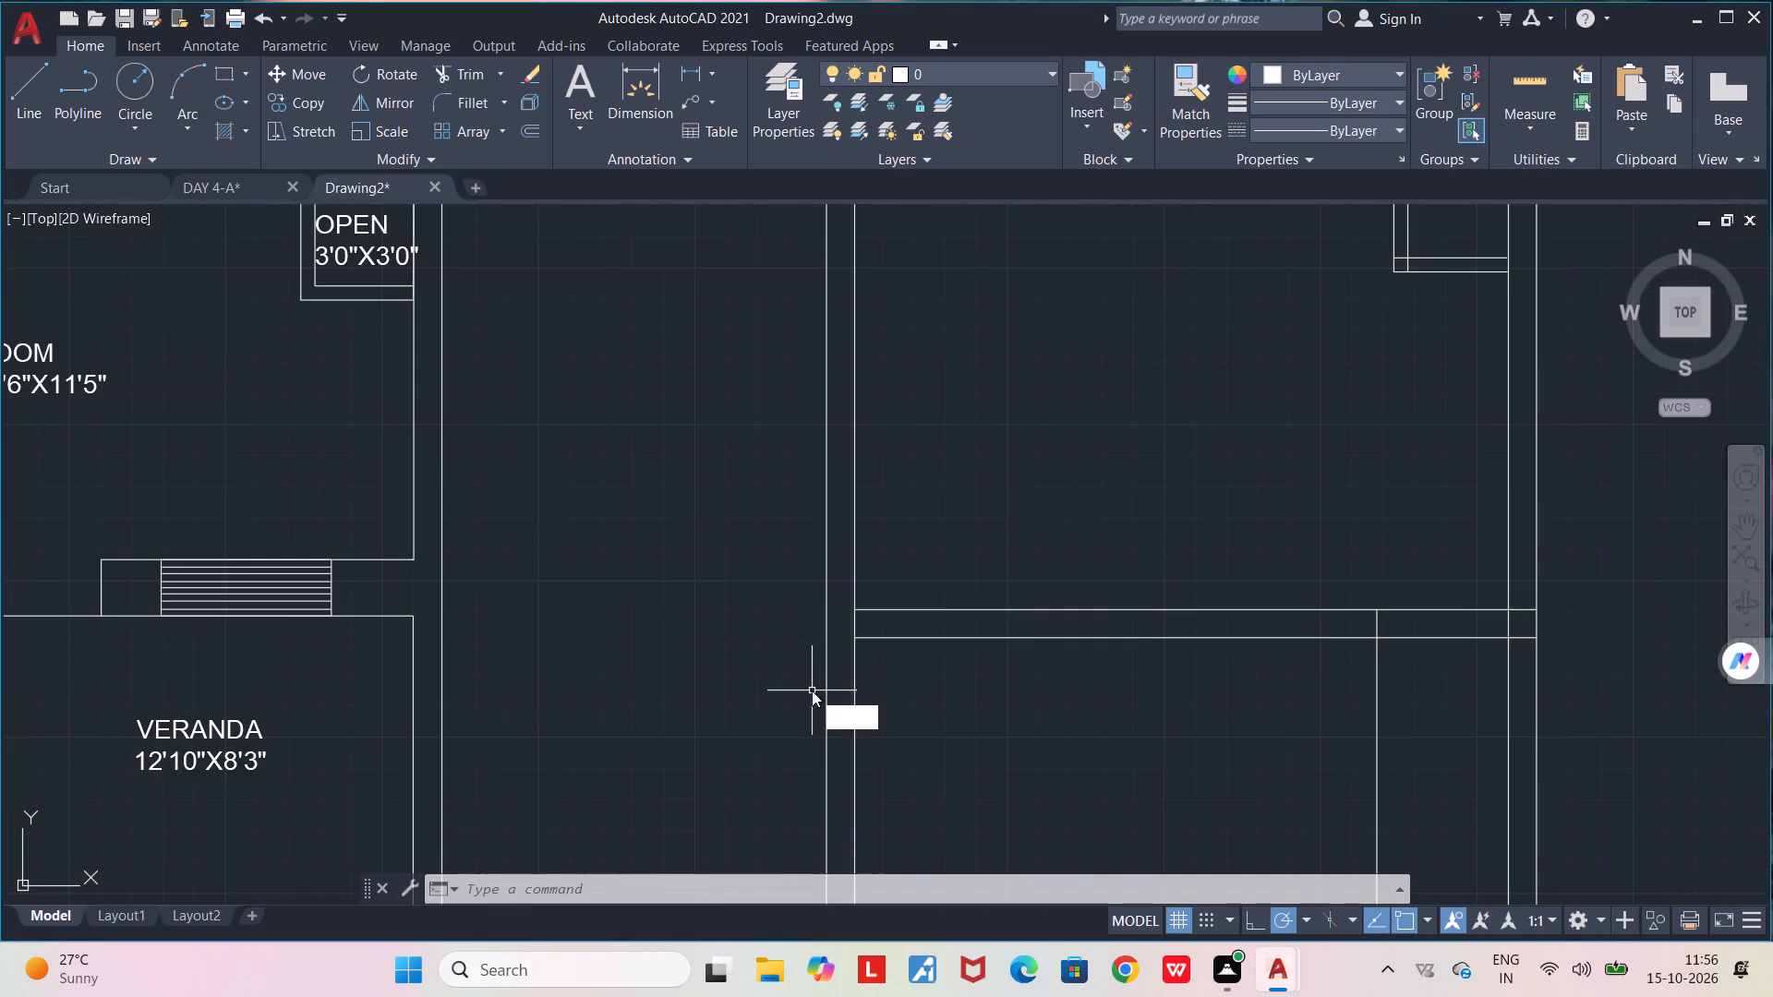
key("Return")
scroll(802, 630, "up", 1)
left_click(943, 642)
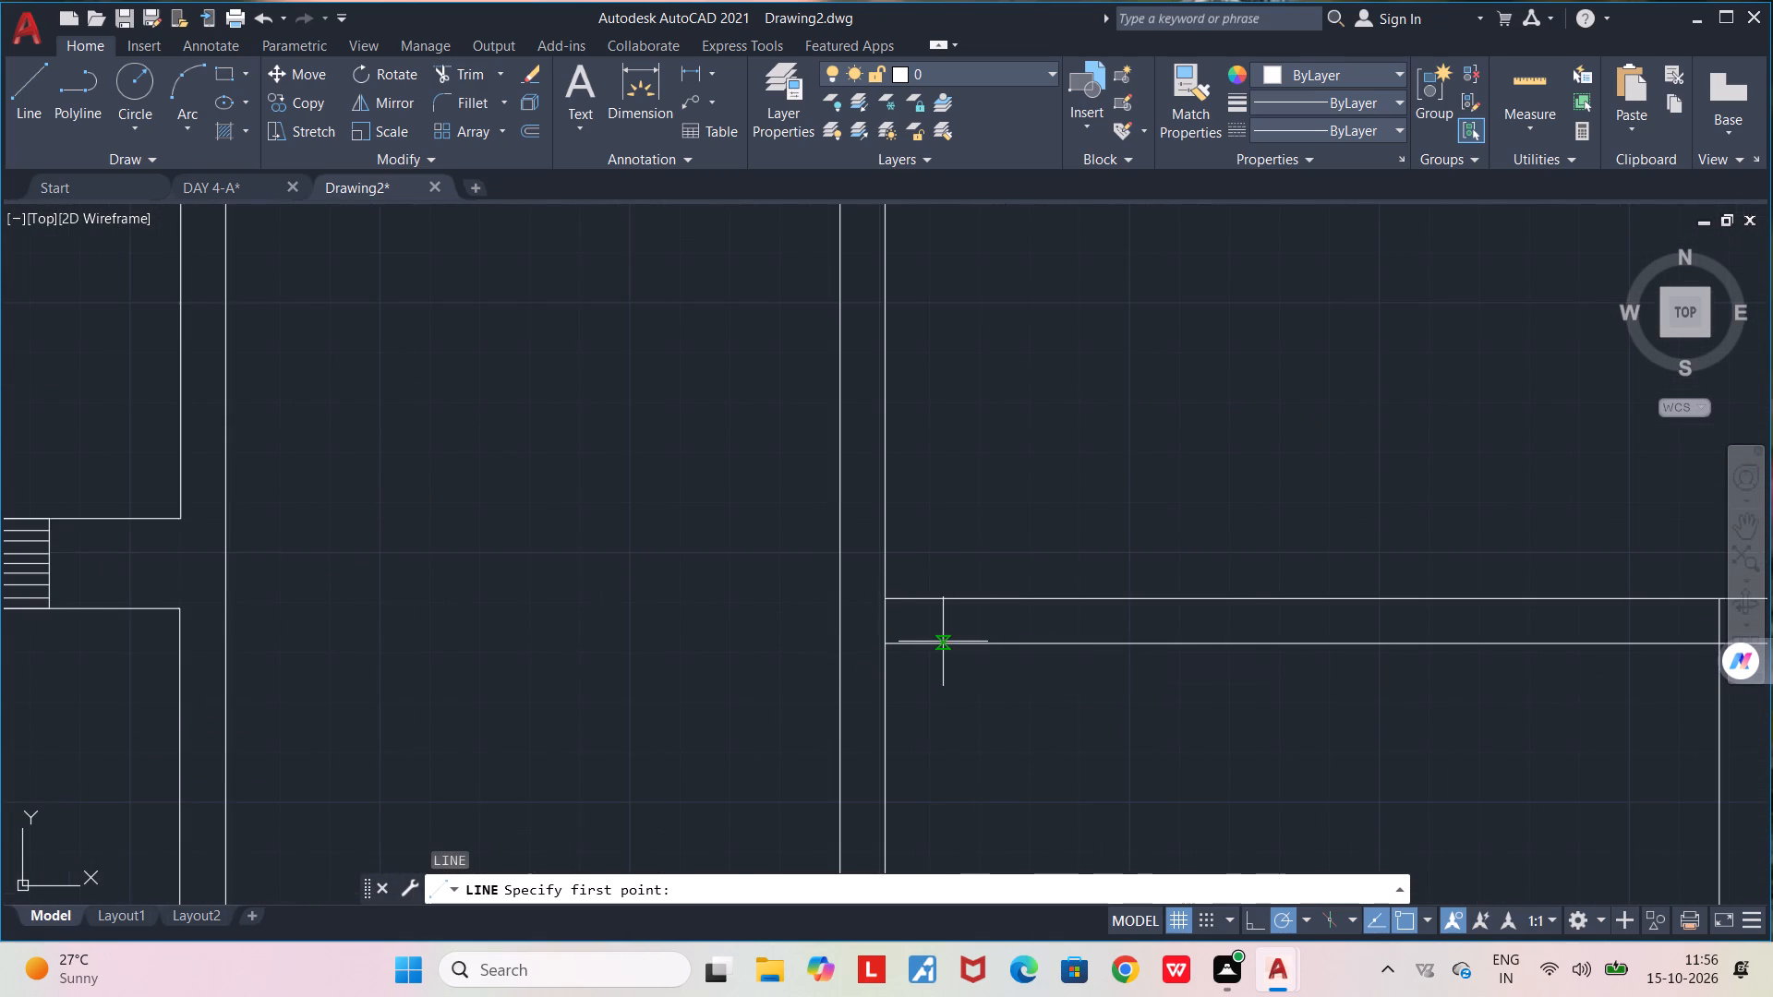
left_click(947, 549)
key("space")
Draw a second short vertical line, about 1'-9" long, up across both cross wall lines, some distance right of the first.
key("l")
key("Return")
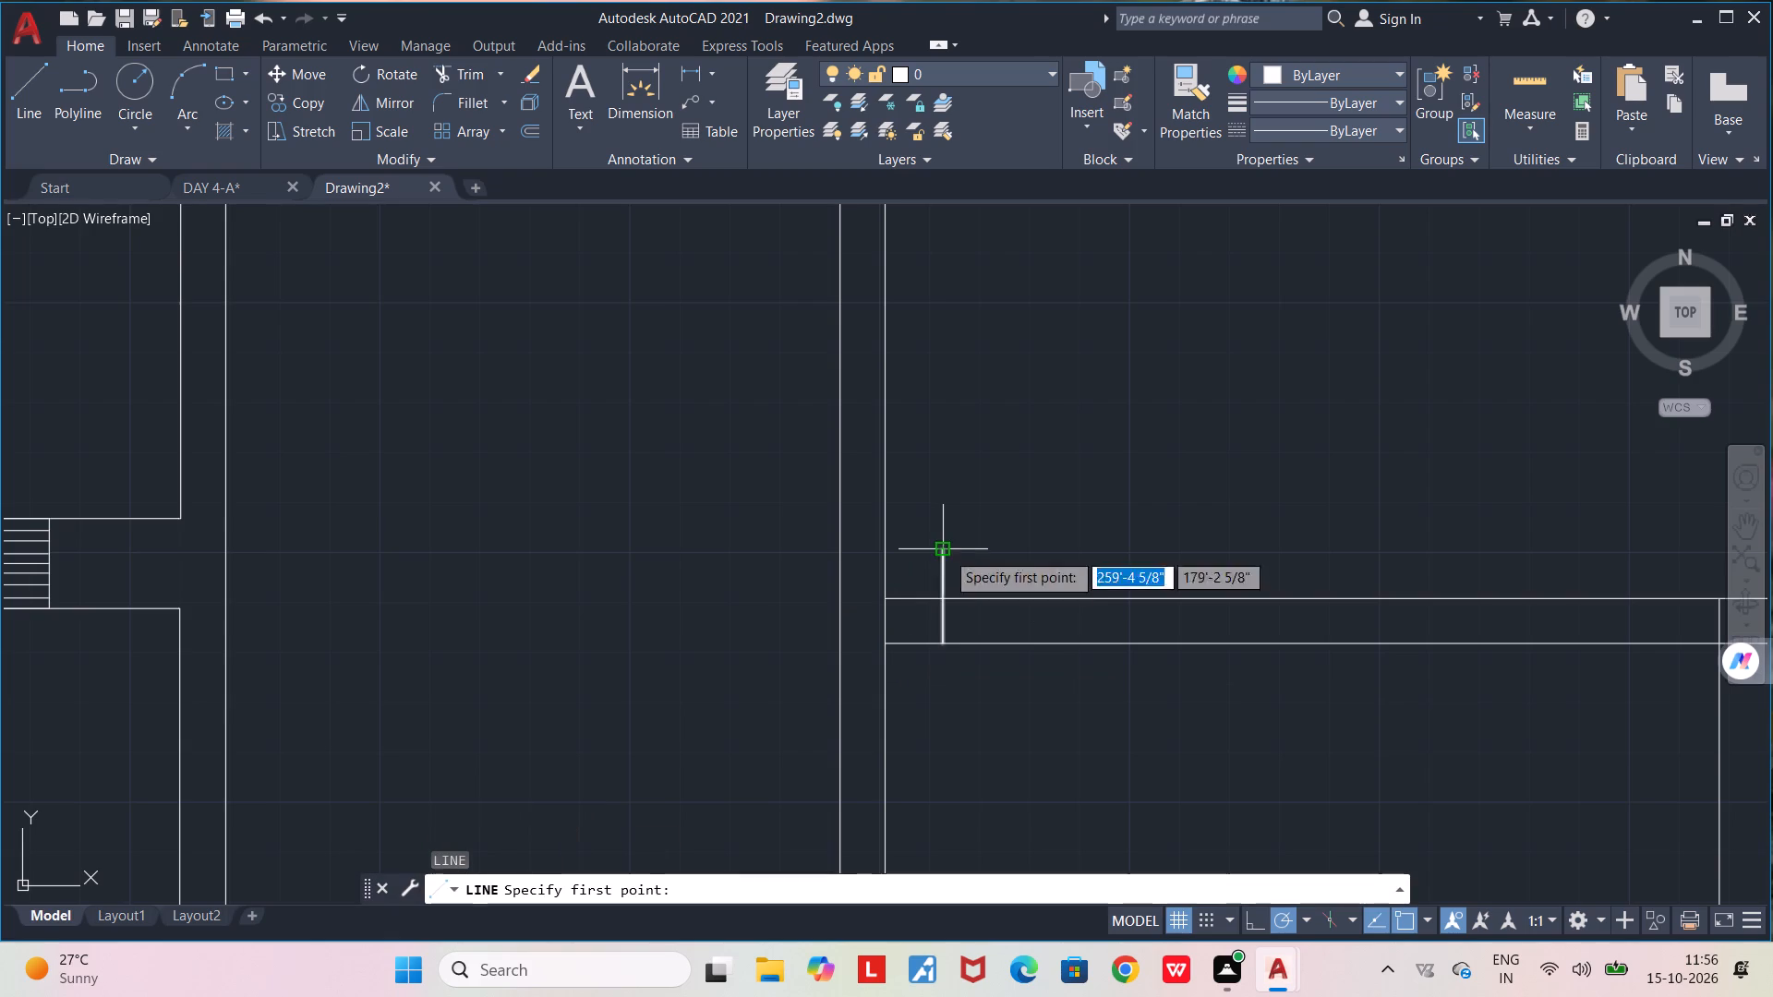
left_click(1286, 645)
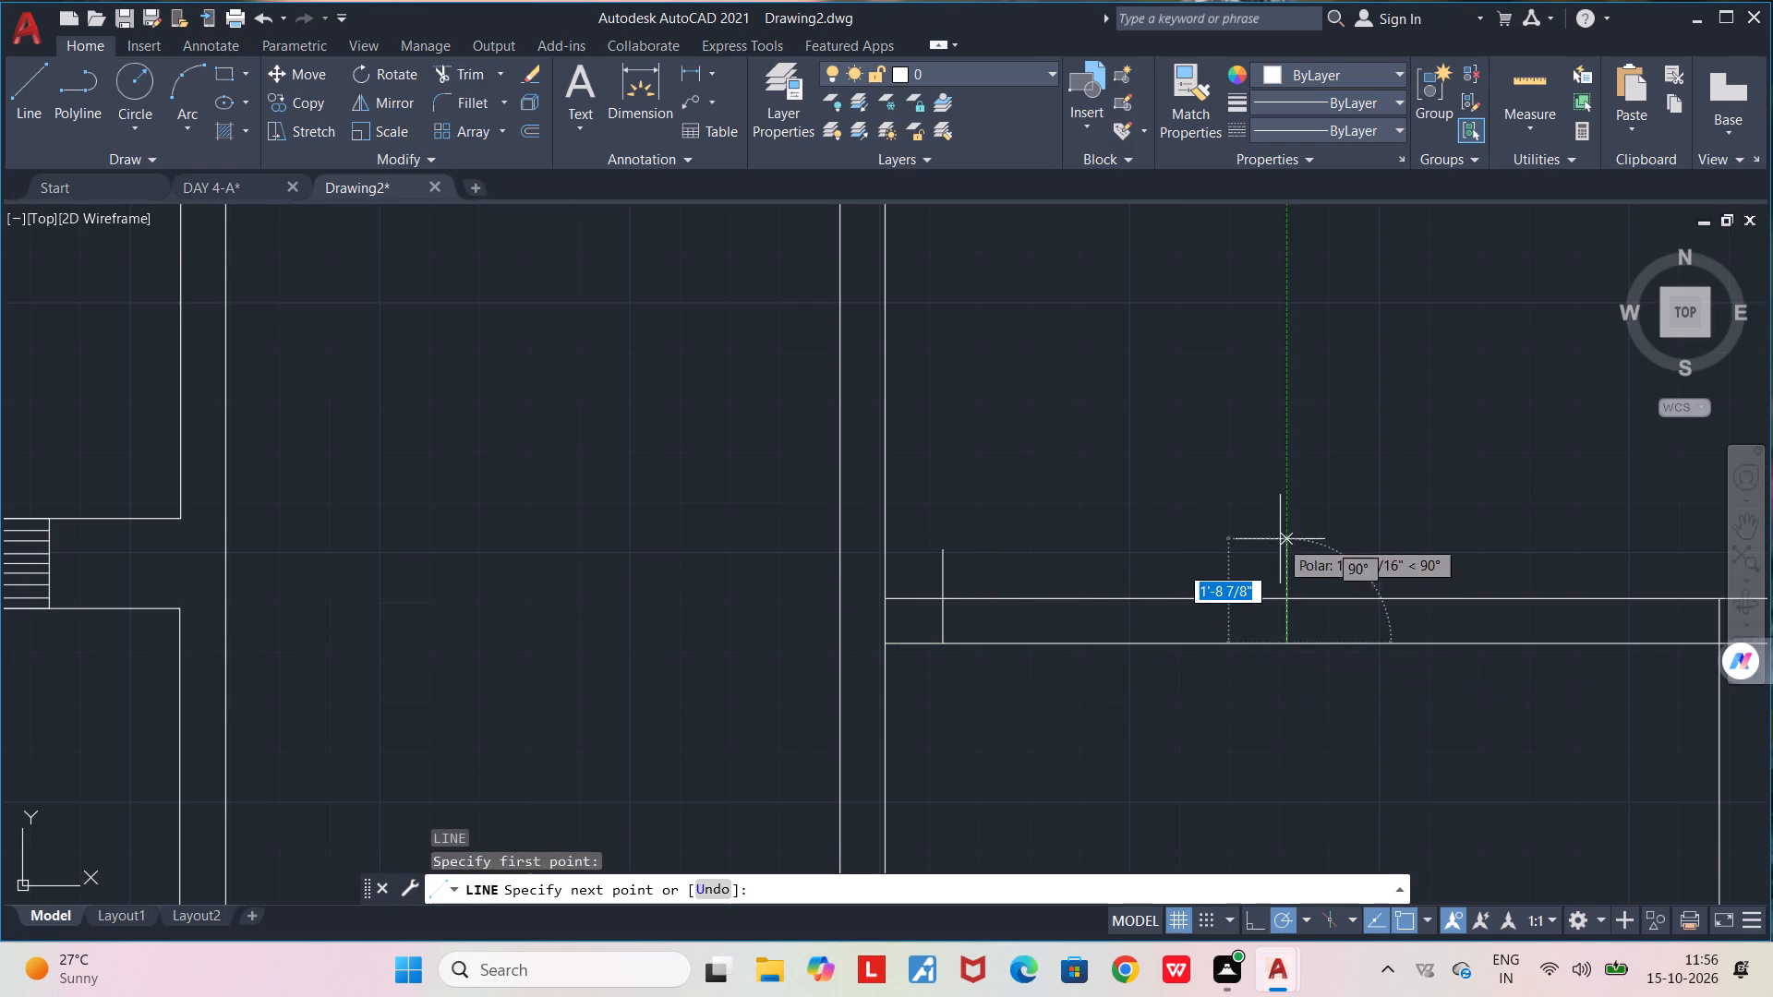
left_click(1285, 540)
key("space")
Trim the cross wall lines between the two short verticals, the verticals' overshoots, and the left wall's inner face inside the wall stub.
type("TR")
key("Return")
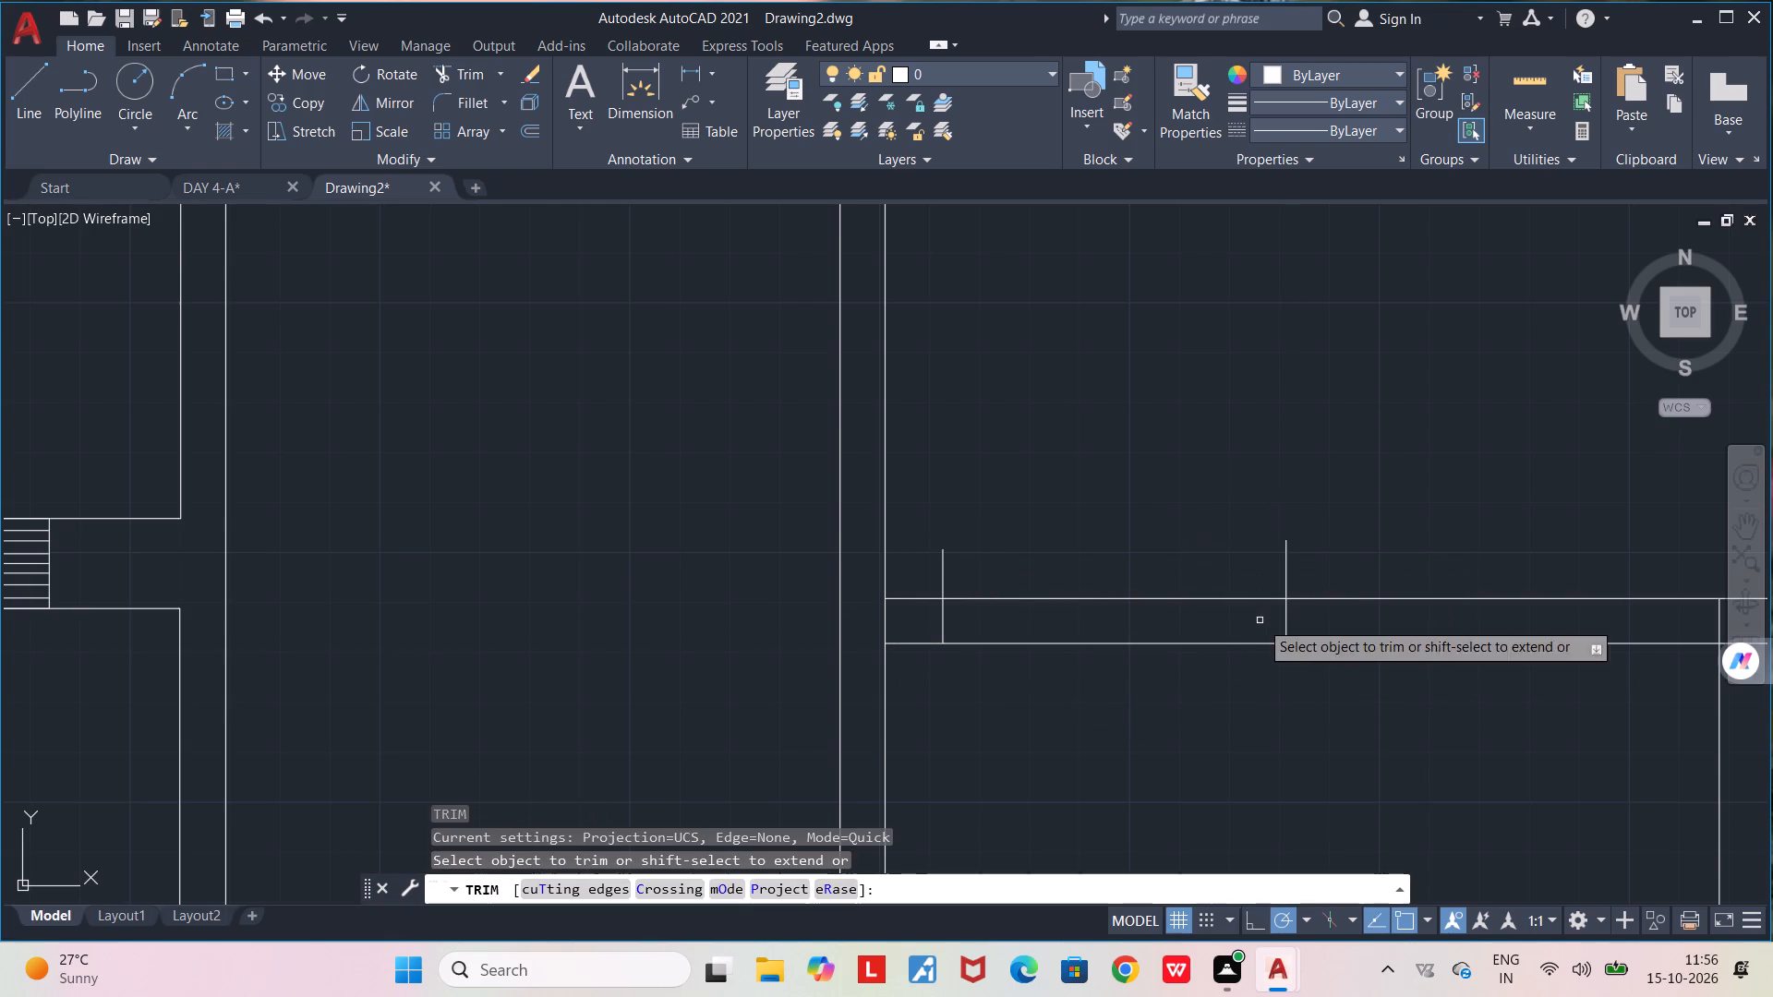
left_click_drag(934, 559, 1330, 549)
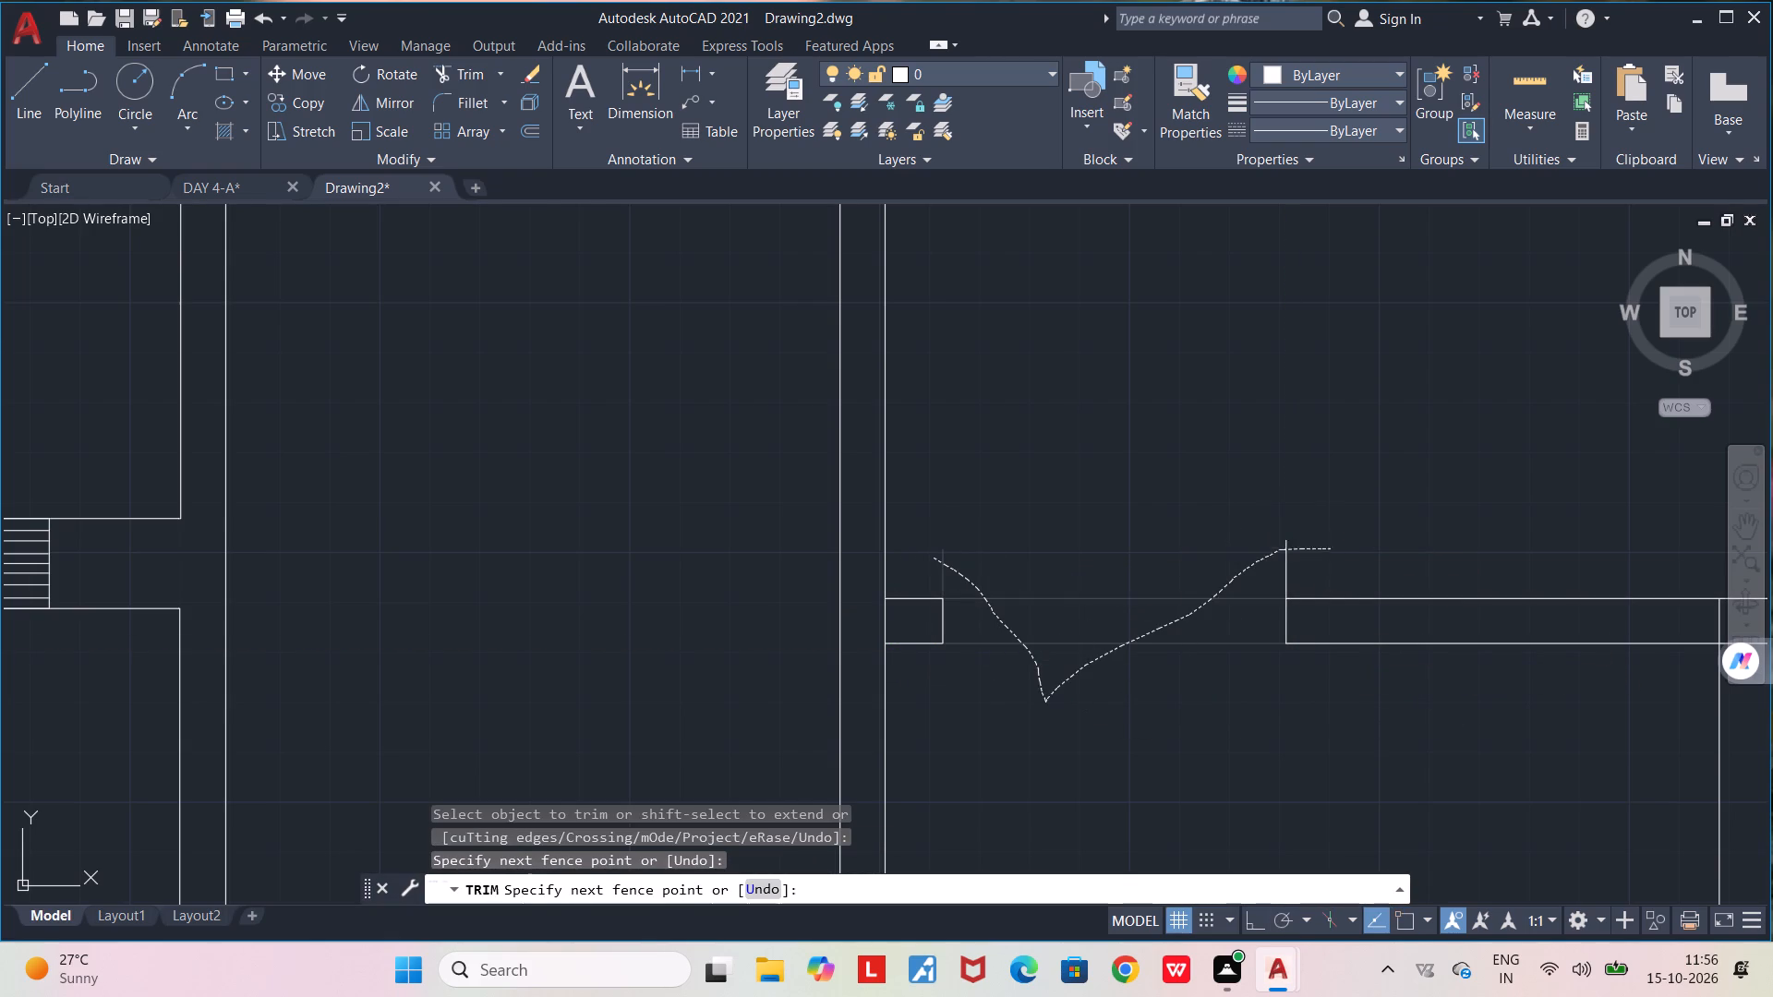
left_click(874, 622)
left_click_drag(883, 614, 898, 618)
left_click(896, 627)
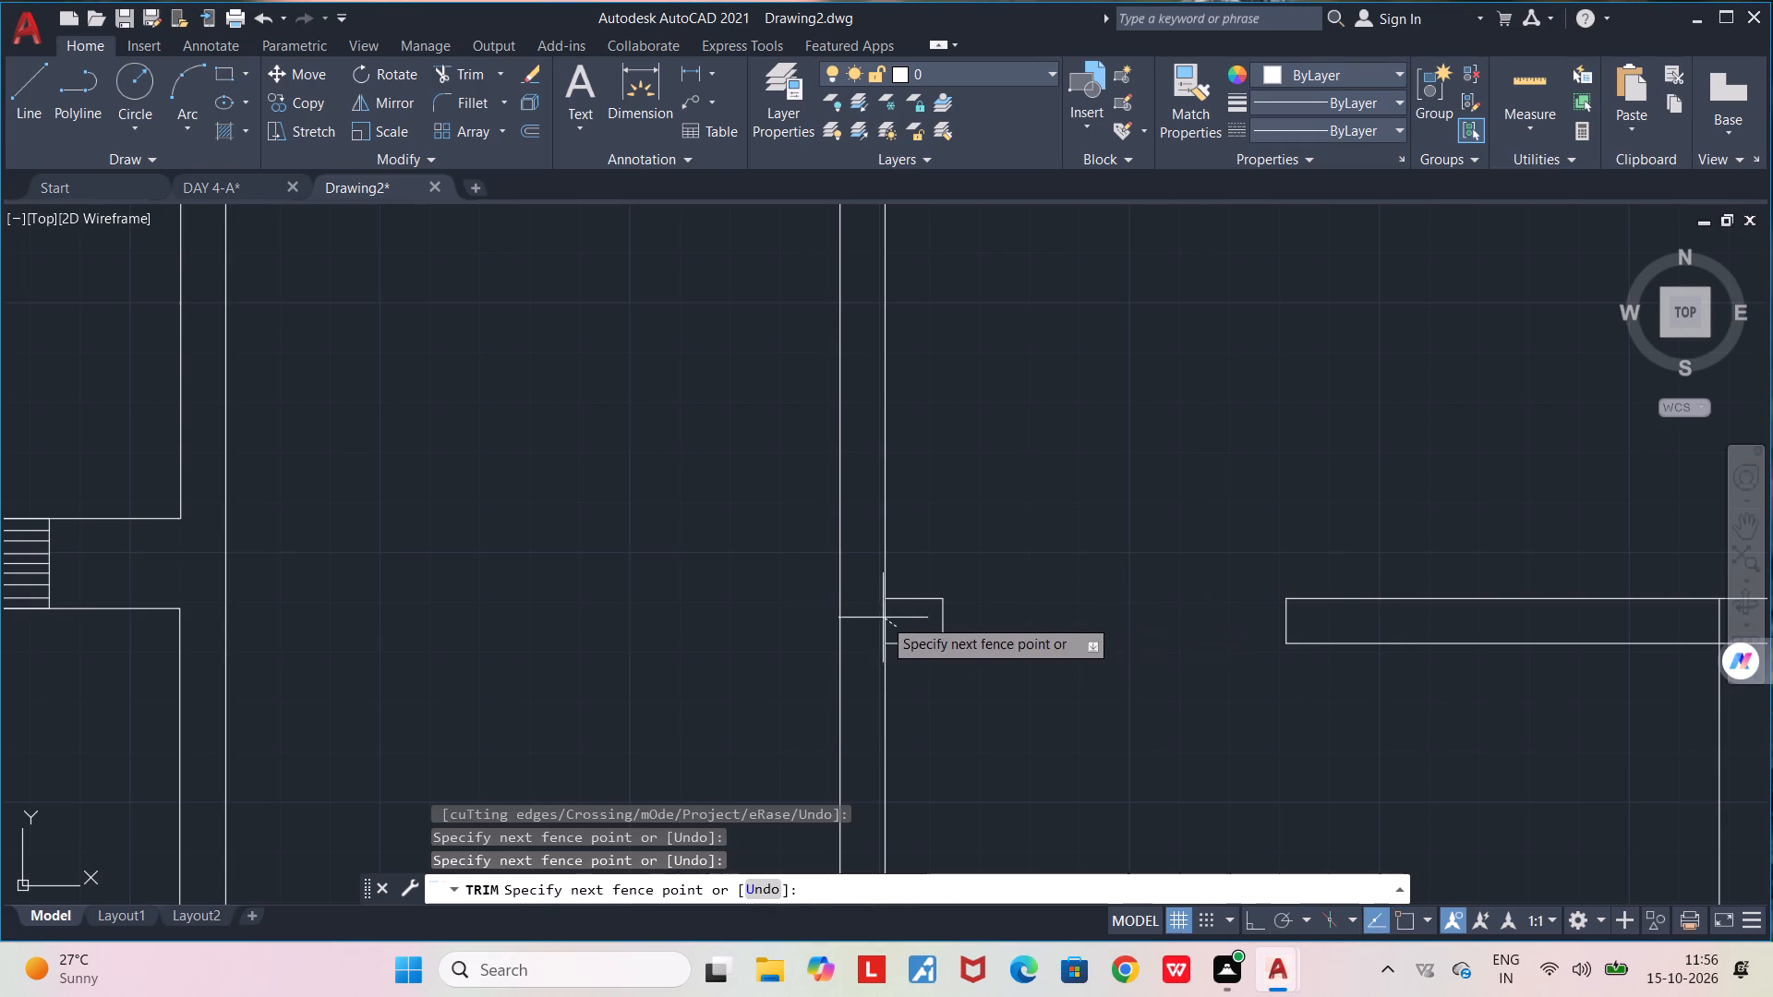
left_click(873, 612)
Trim the overlapping inner wall lines at the second plan's upper left corner.
scroll(874, 613, "down", 3)
middle_click_drag(918, 535, 878, 713)
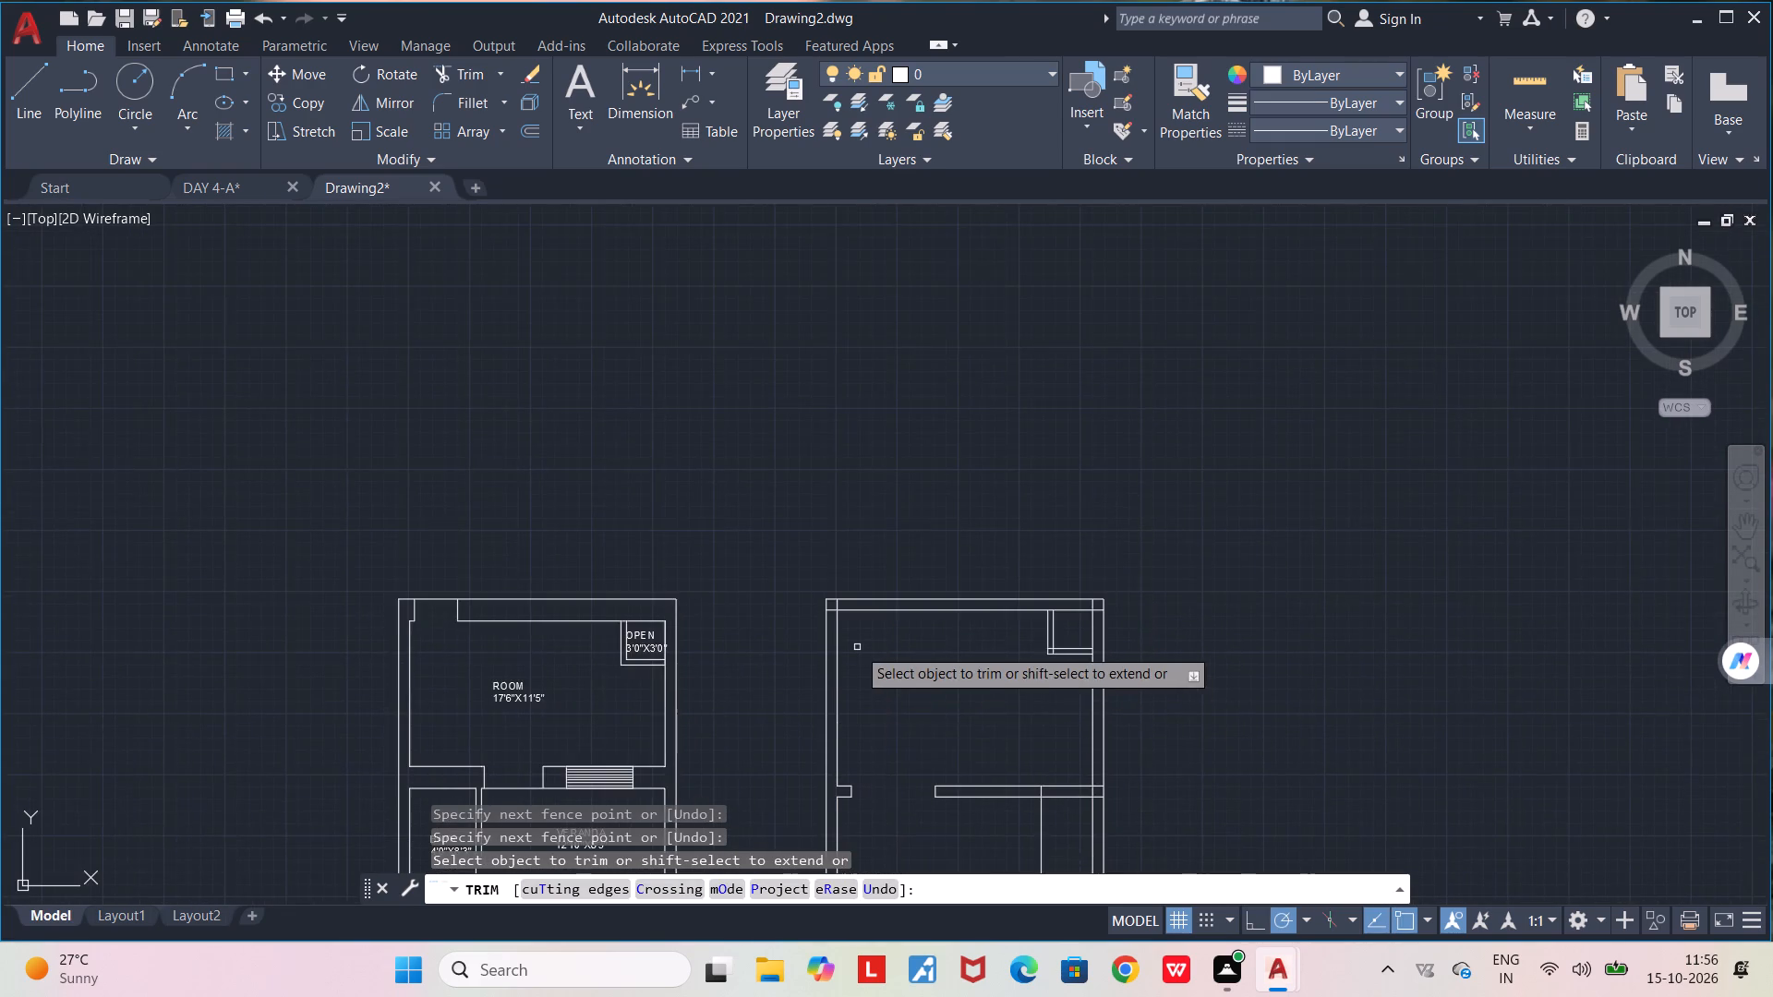
scroll(855, 644, "up", 2)
scroll(806, 524, "up", 5)
middle_click_drag(706, 707, 752, 485)
scroll(752, 485, "down", 1)
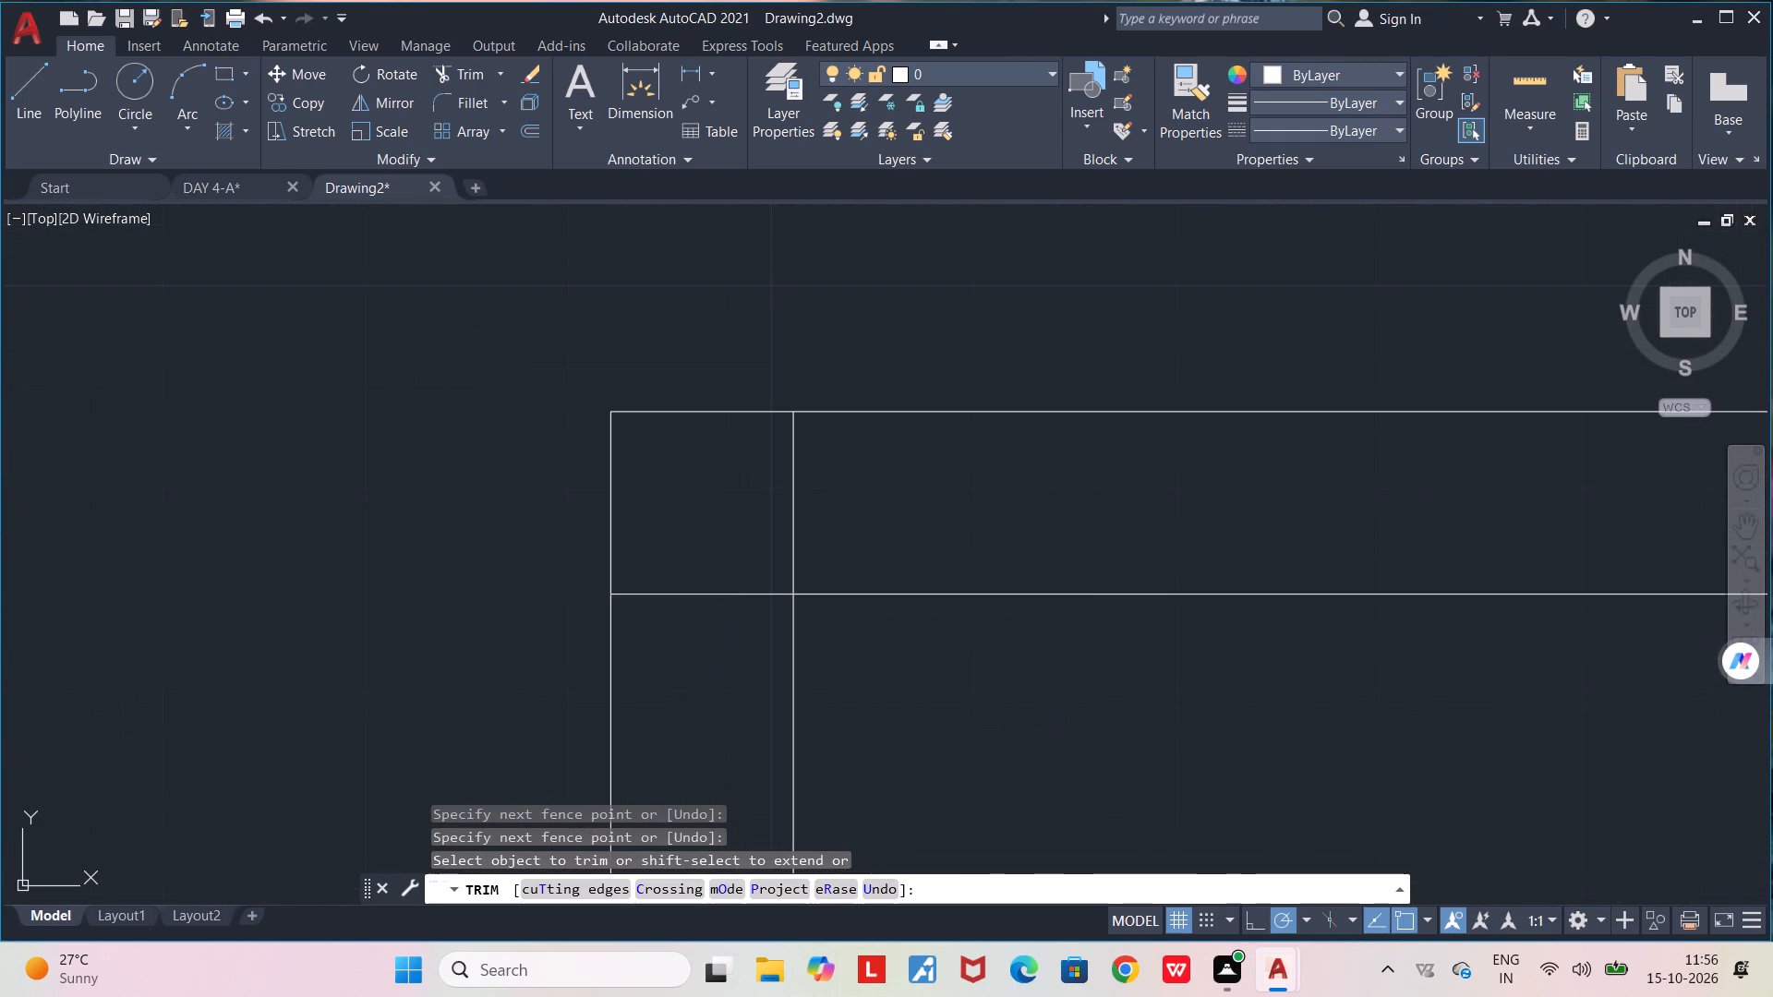
left_click_drag(703, 646, 946, 523)
Trim the crossing inner lines at the lower left corner of the small open space's partition.
scroll(946, 523, "down", 3)
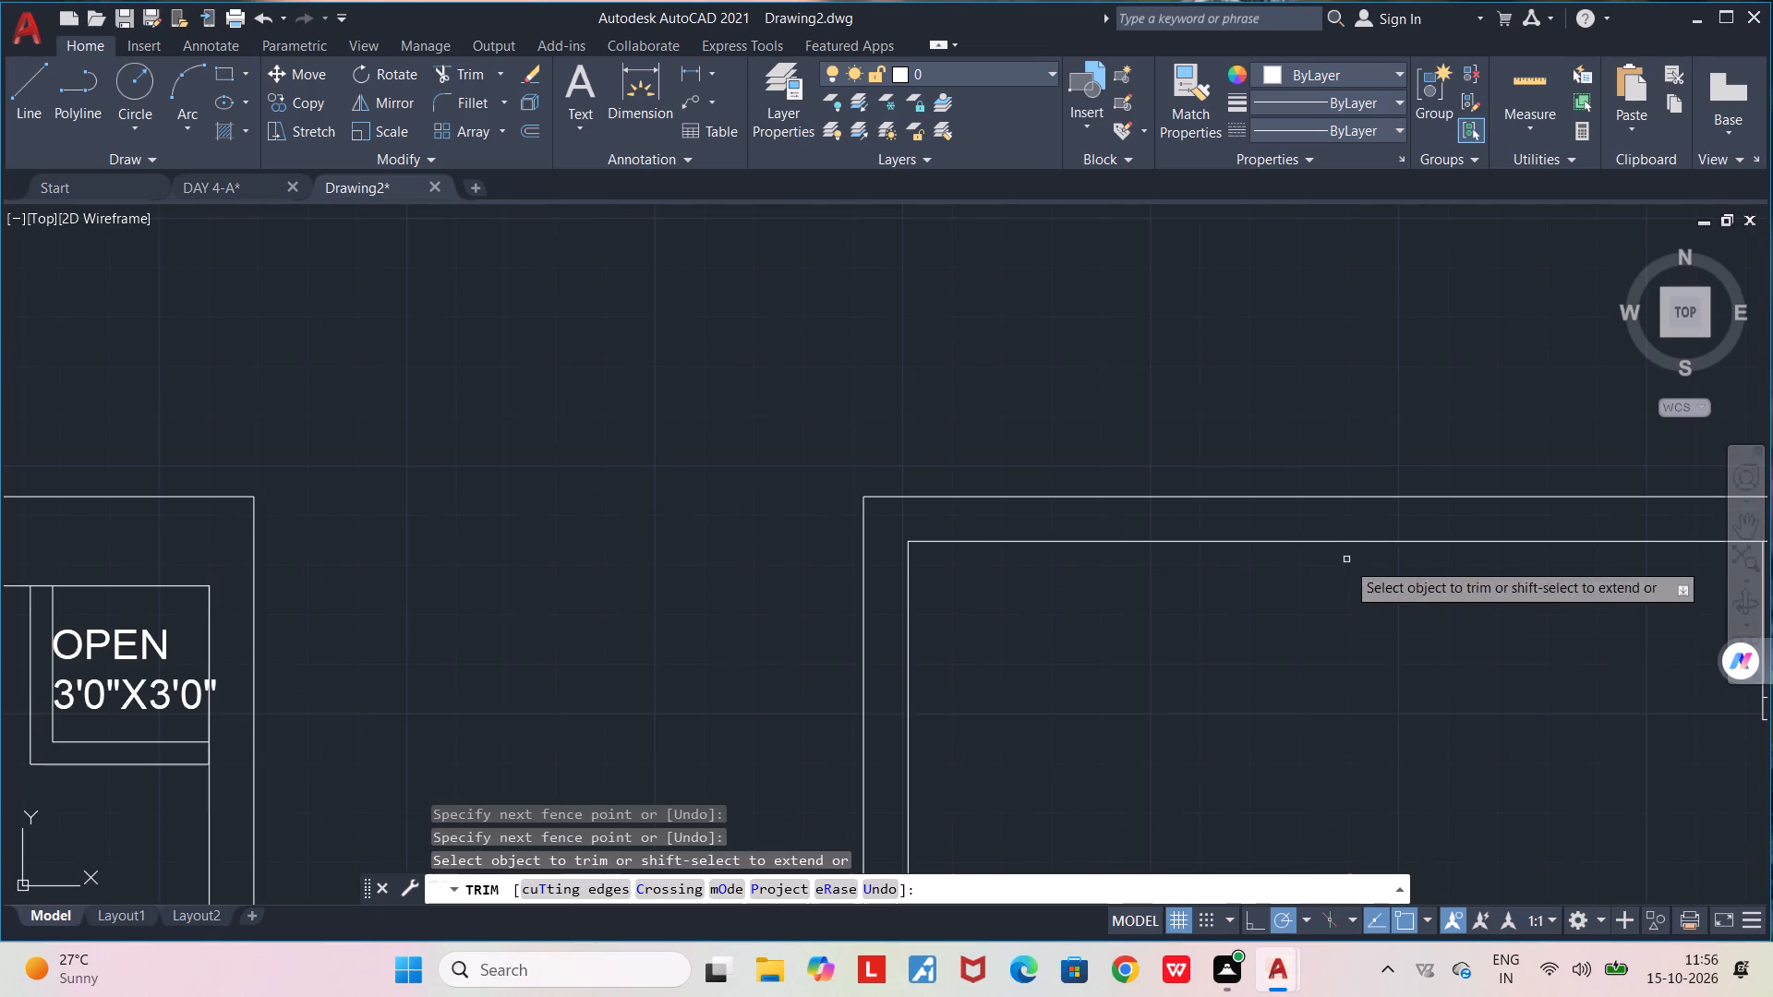
middle_click_drag(1333, 761, 728, 751)
scroll(706, 748, "down", 3)
scroll(807, 743, "up", 5)
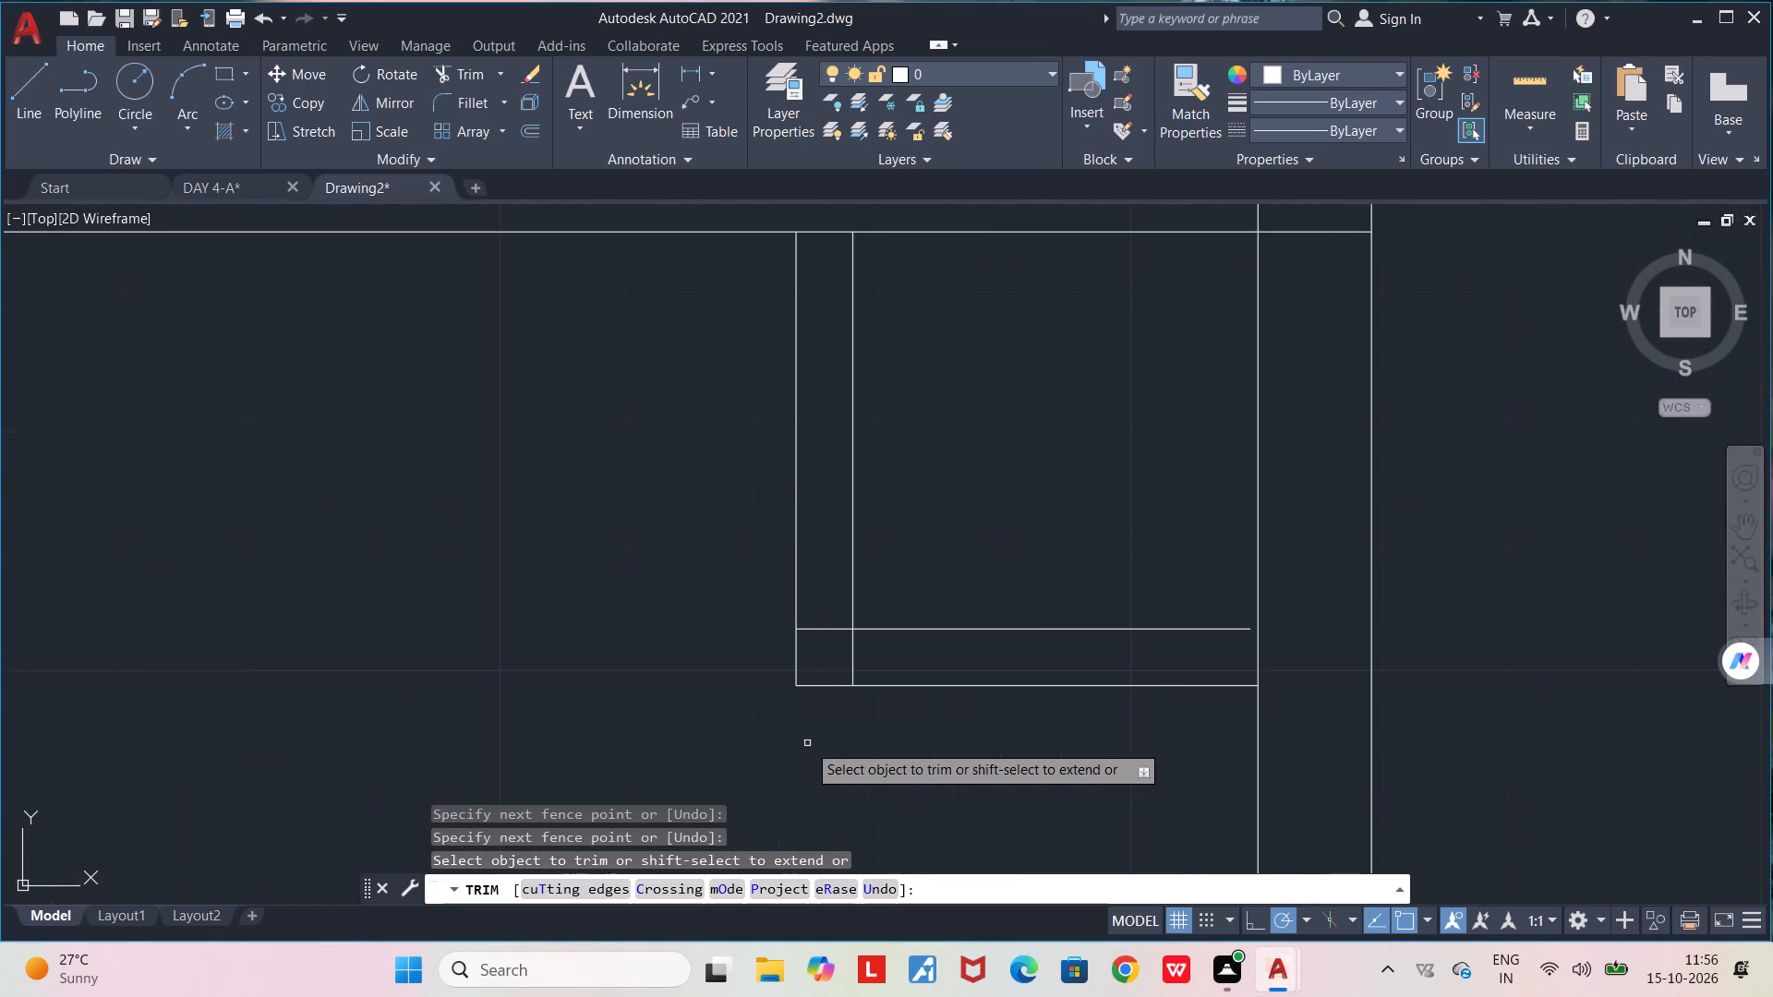
left_click_drag(825, 600, 868, 666)
Trim the overlapping inner wall lines at the second plan's upper right corner.
scroll(862, 661, "down", 4)
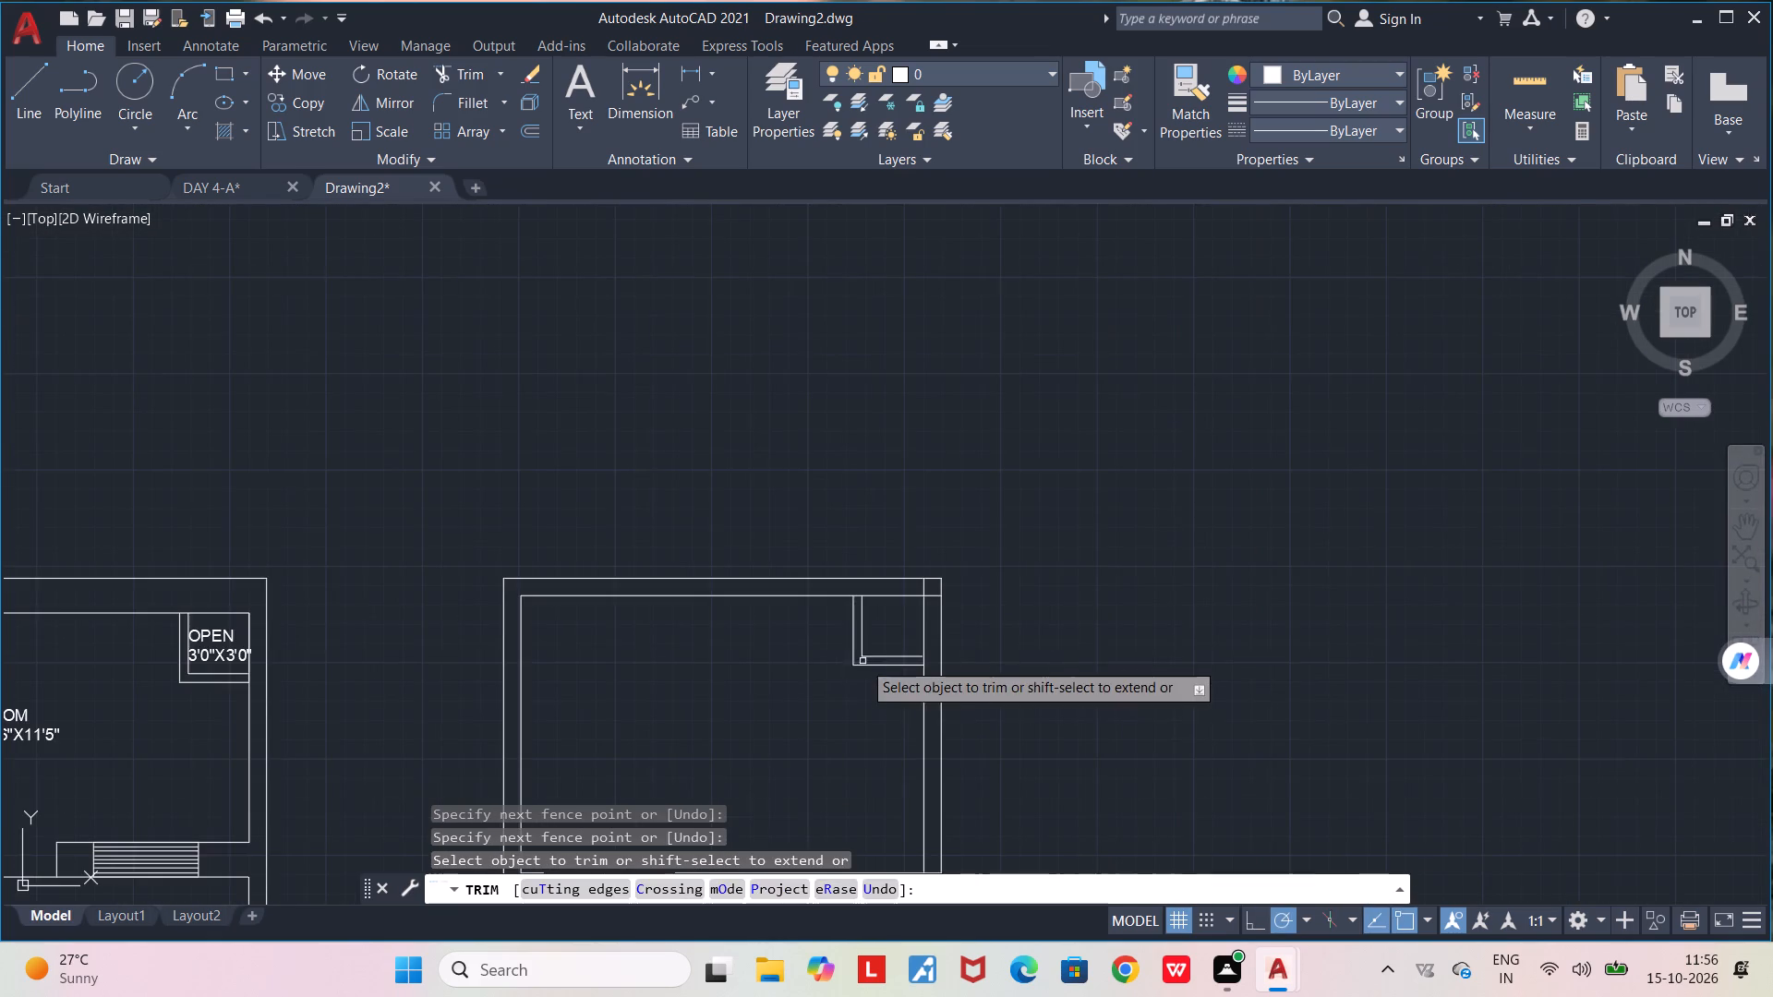
scroll(944, 614, "up", 4)
left_click_drag(782, 454, 846, 465)
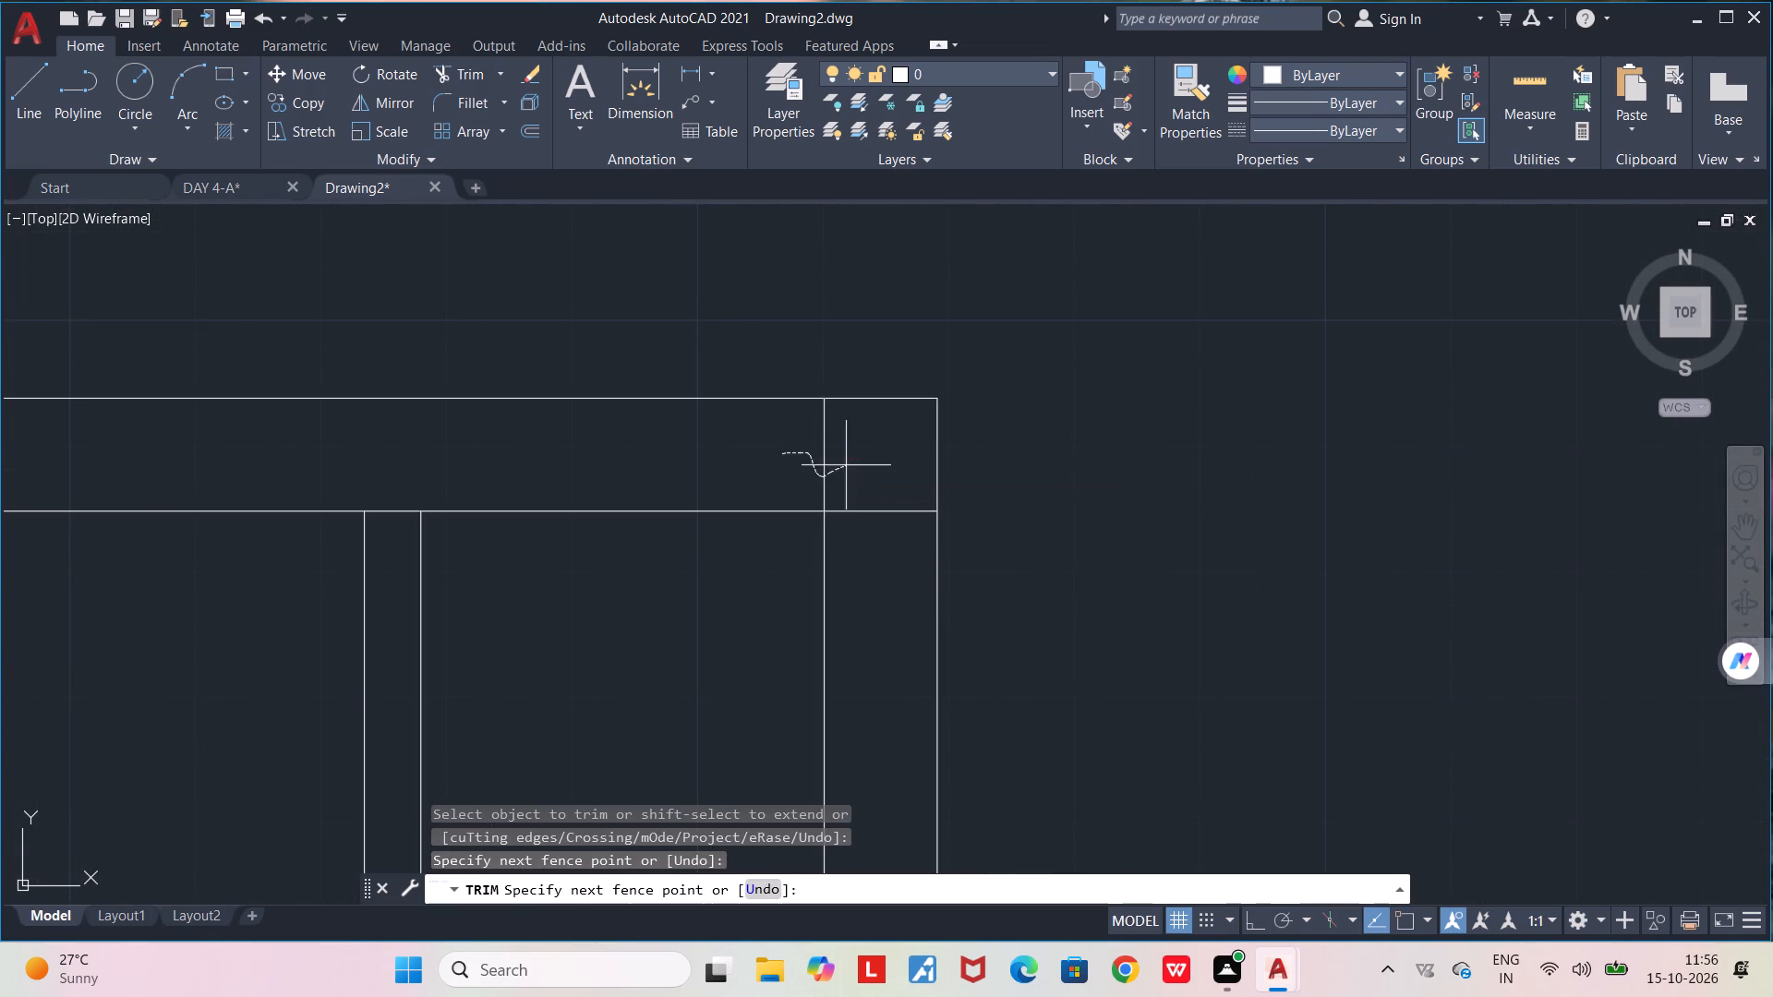
left_click_drag(846, 465, 880, 594)
Draw a short horizontal line from the end of the small partition's inner line across the right wall's inner face.
scroll(880, 594, "down", 5)
middle_click_drag(826, 684, 883, 628)
scroll(911, 560, "up", 6)
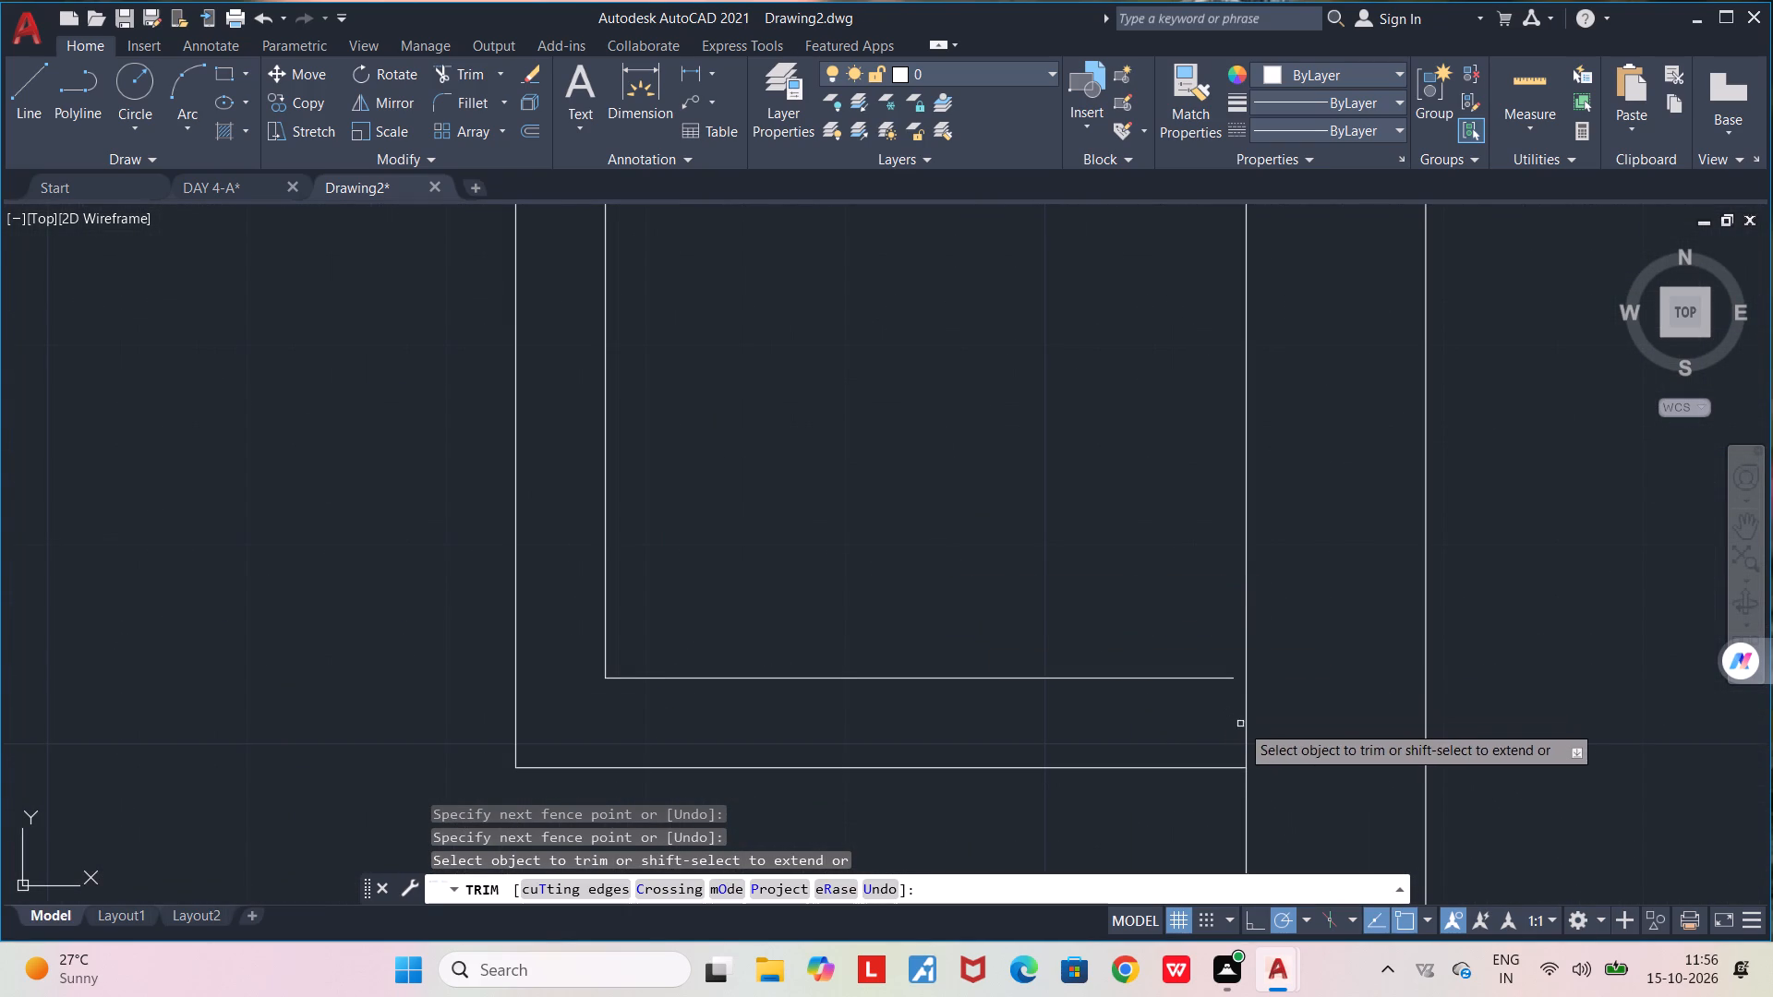
key("space")
type("L")
key("Return")
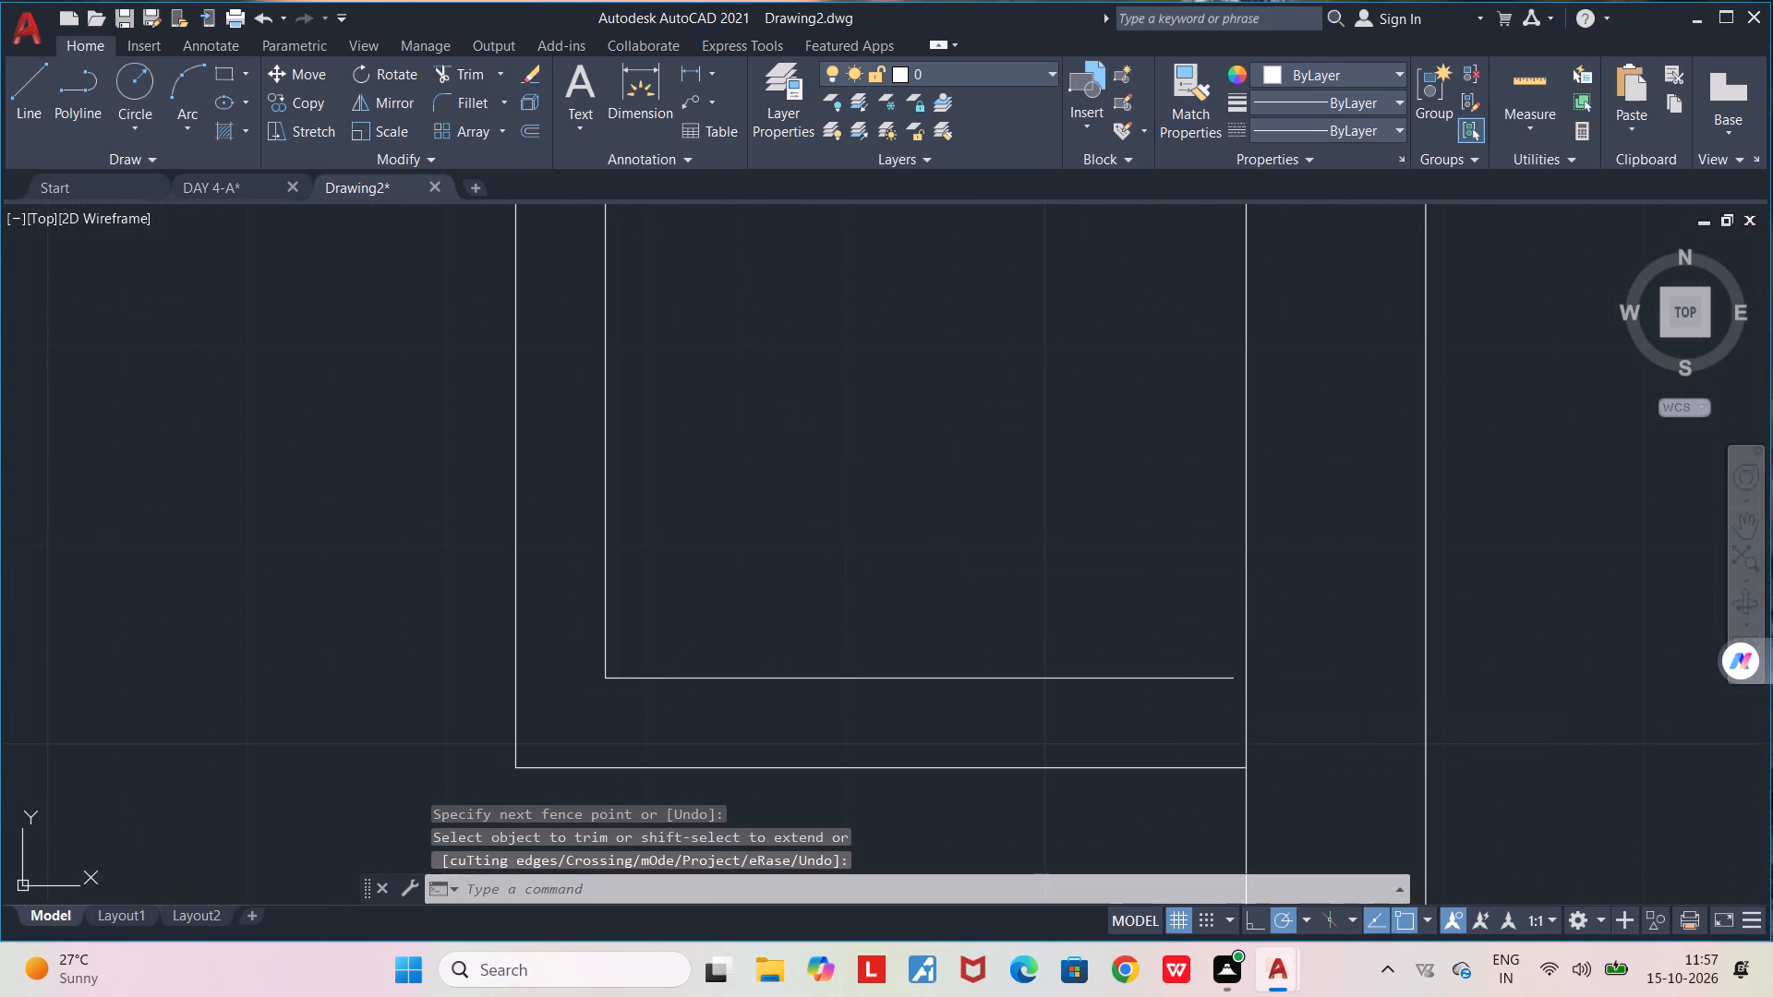
scroll(1221, 692, "up", 3)
left_click(1277, 639)
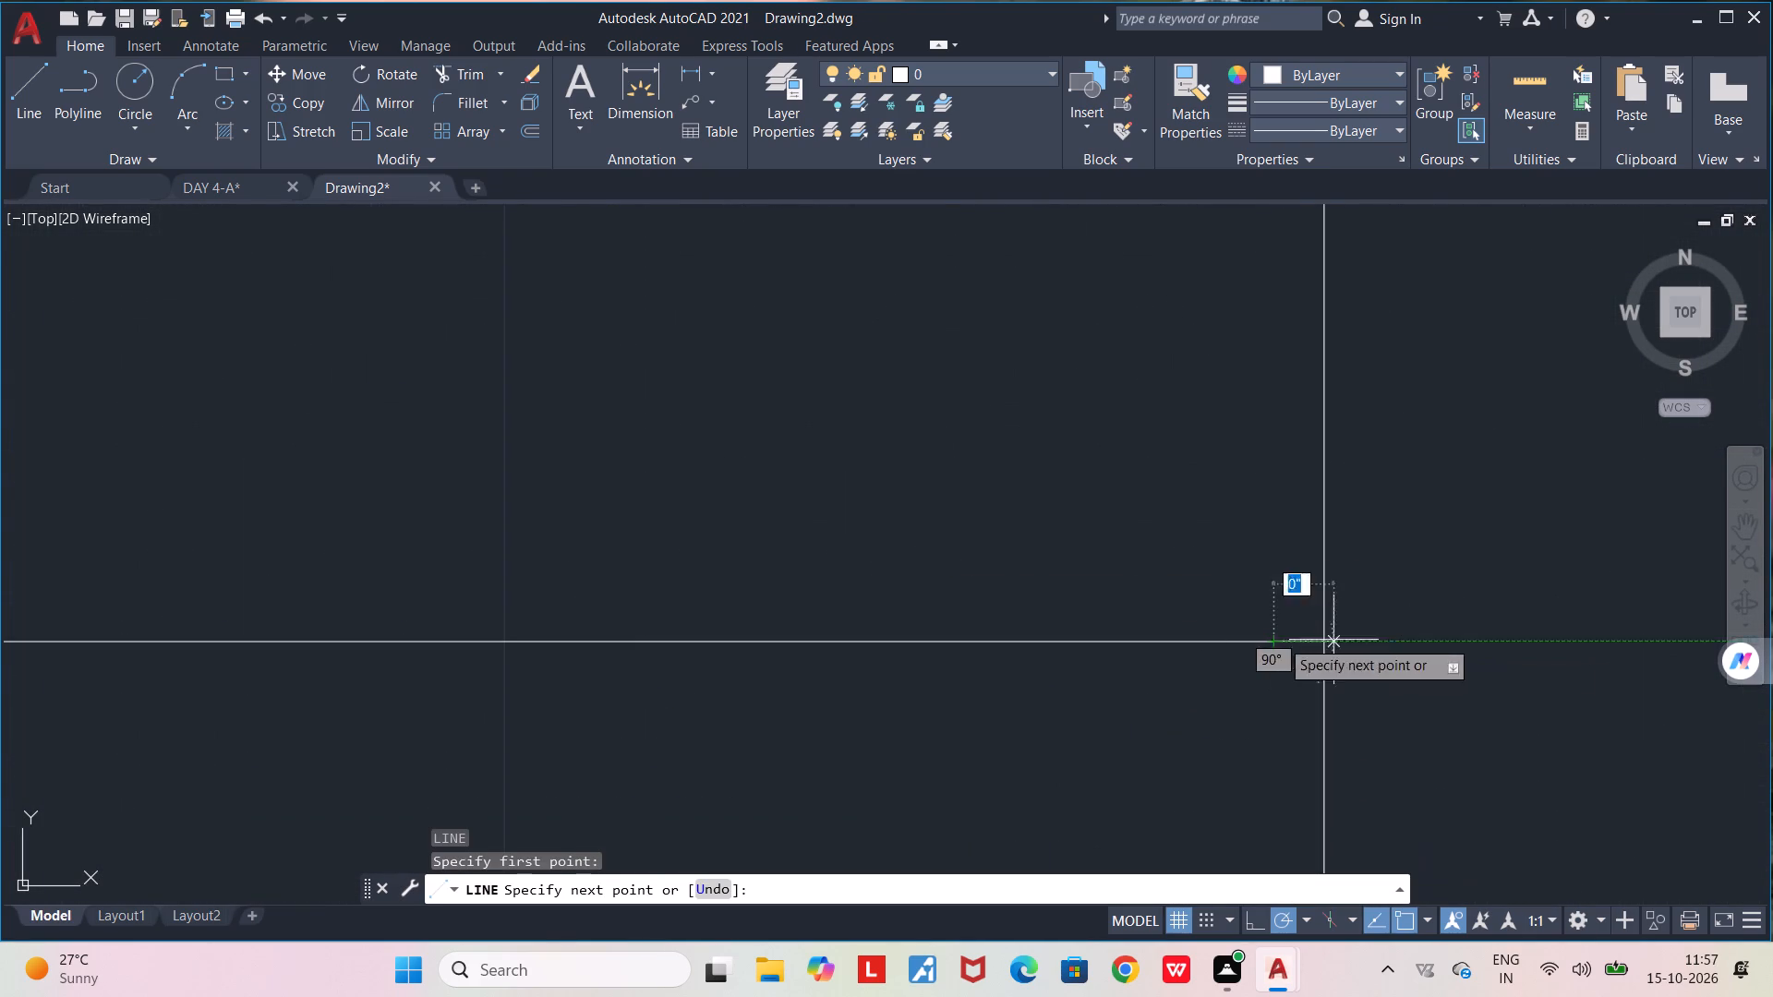
left_click(1408, 652)
key("space")
Trim the short line's overshoot beyond the right wall's inner face.
key("t")
key("r")
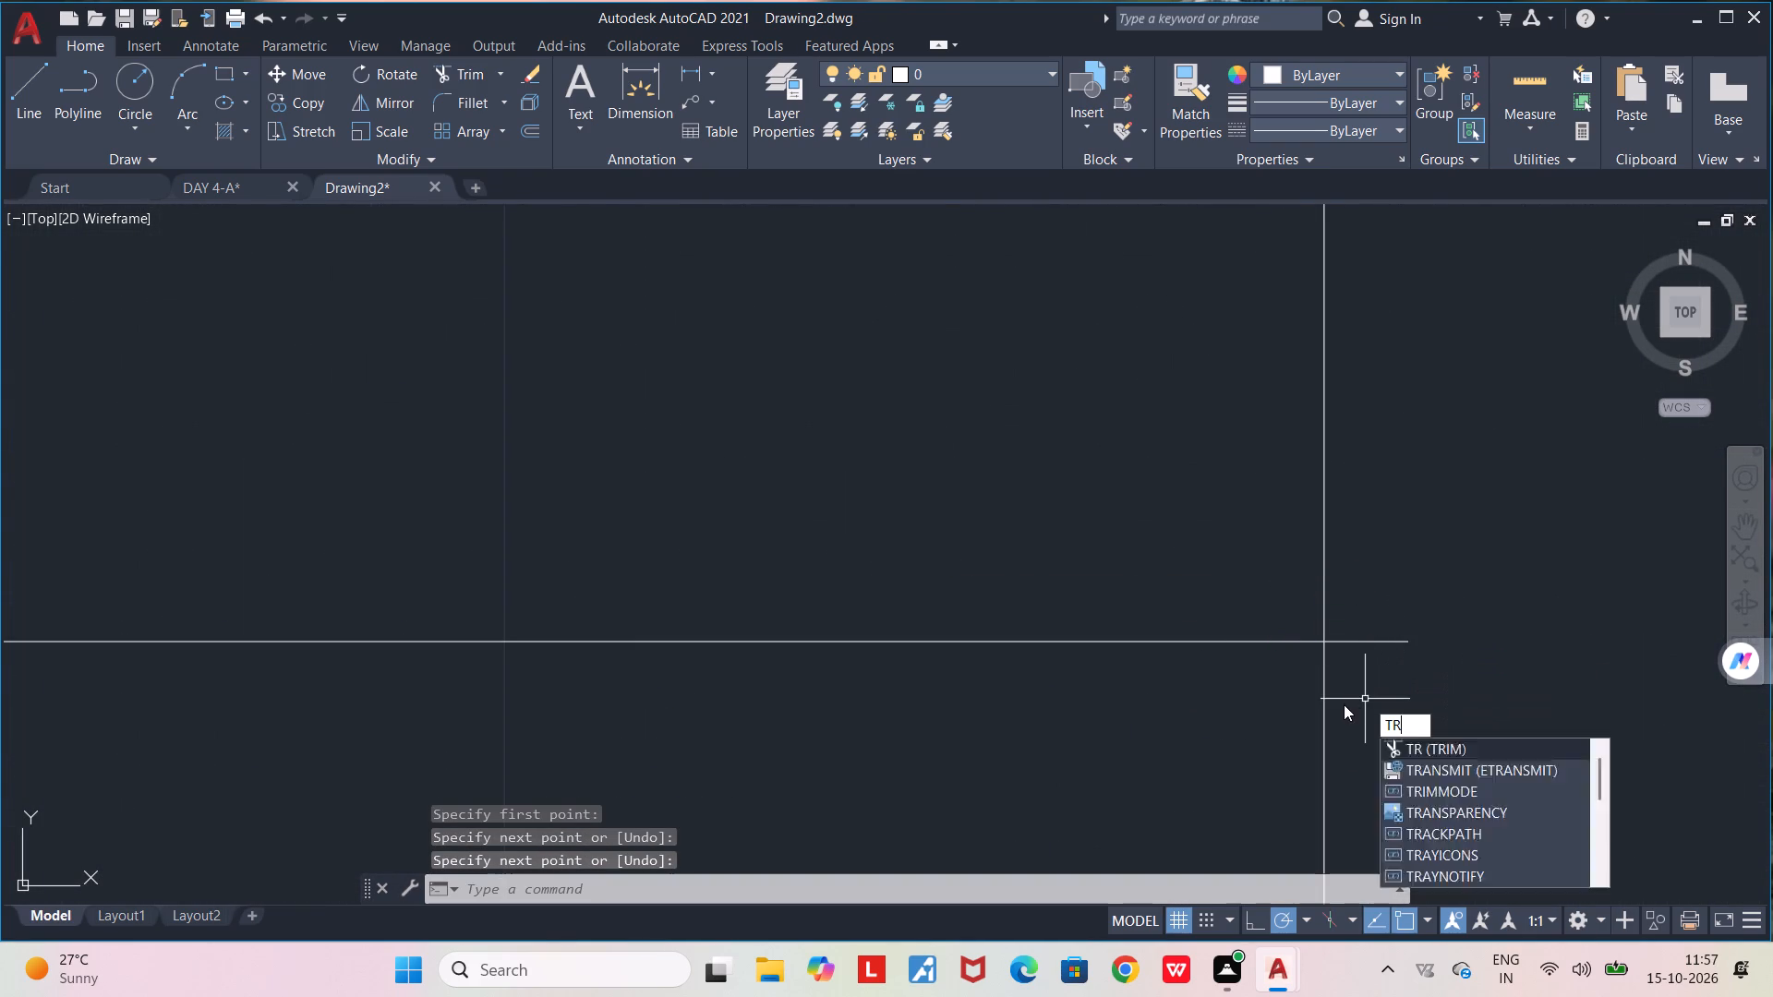
key("Return")
left_click_drag(1339, 656, 1375, 594)
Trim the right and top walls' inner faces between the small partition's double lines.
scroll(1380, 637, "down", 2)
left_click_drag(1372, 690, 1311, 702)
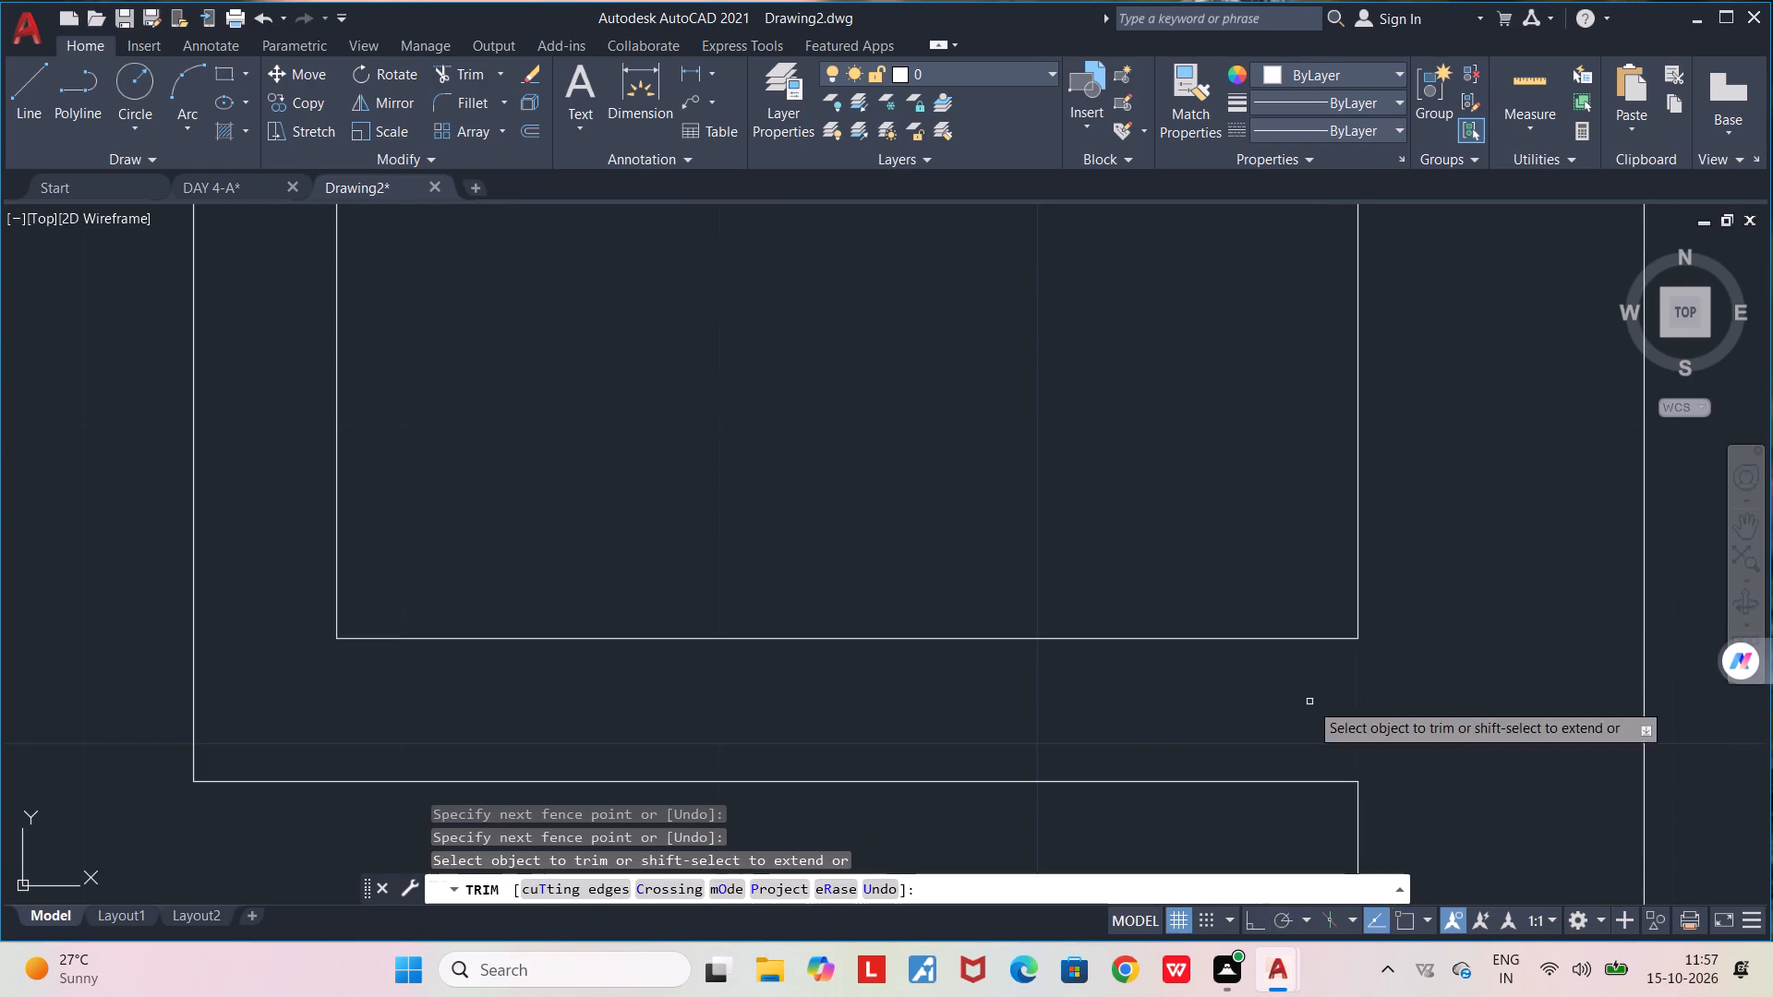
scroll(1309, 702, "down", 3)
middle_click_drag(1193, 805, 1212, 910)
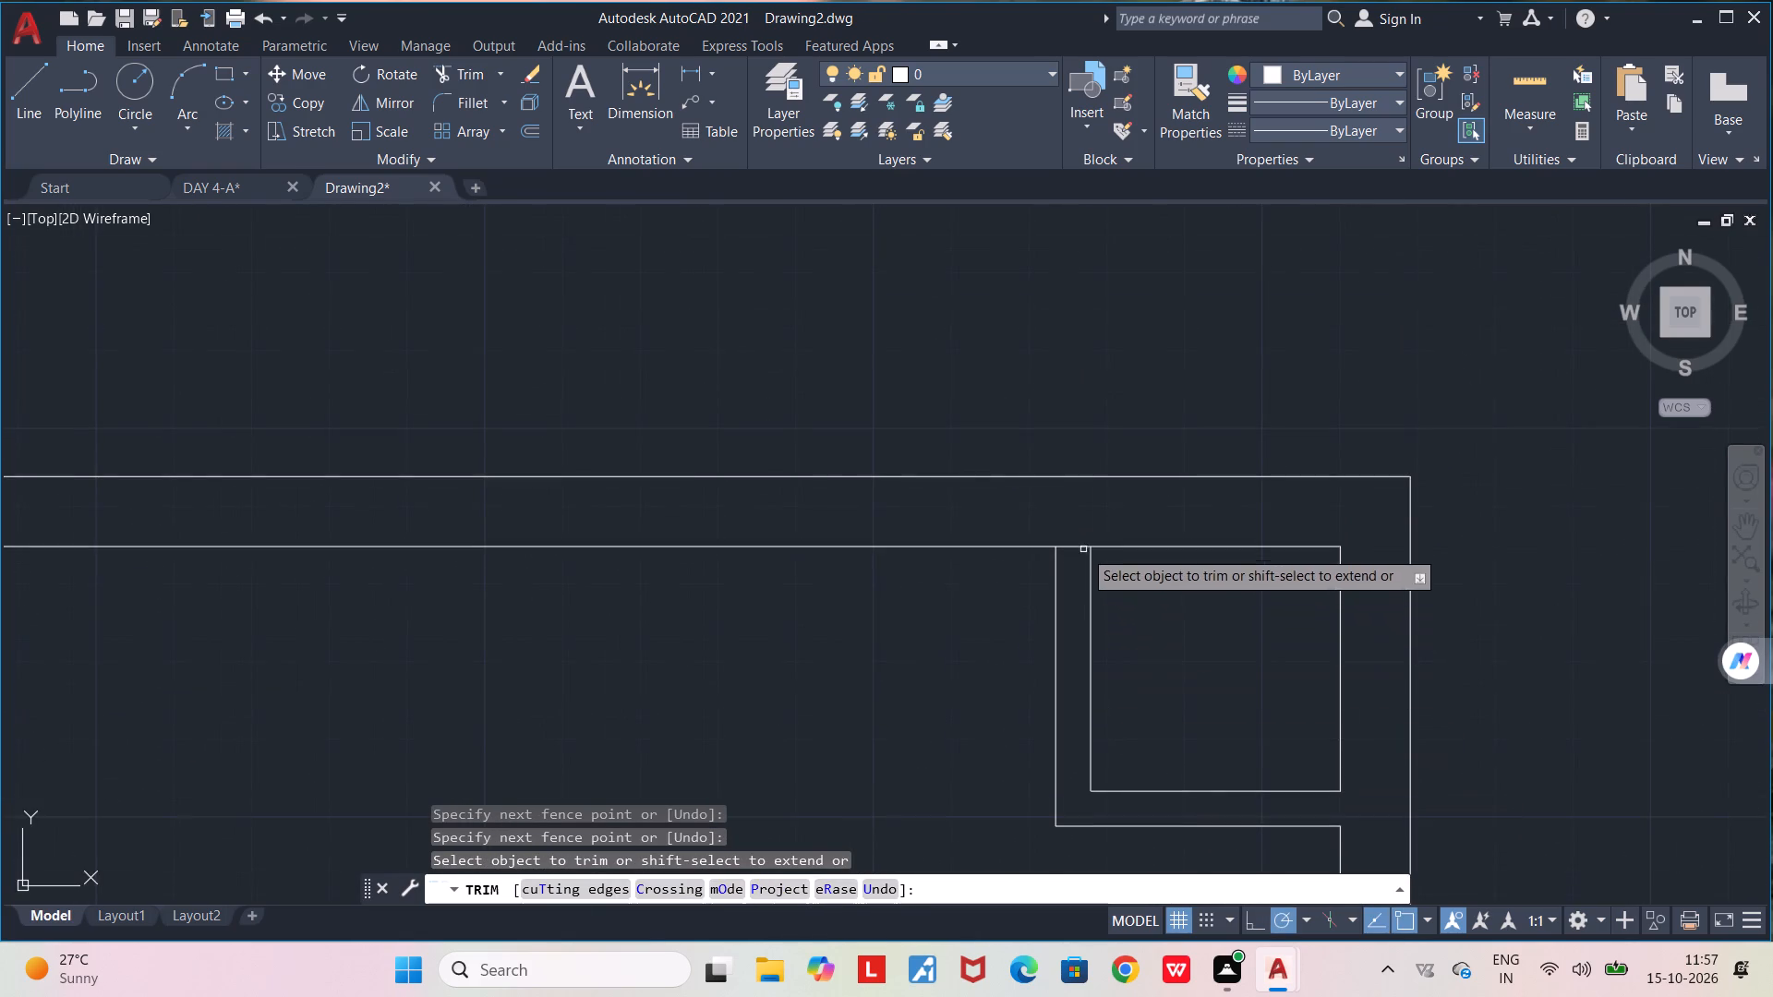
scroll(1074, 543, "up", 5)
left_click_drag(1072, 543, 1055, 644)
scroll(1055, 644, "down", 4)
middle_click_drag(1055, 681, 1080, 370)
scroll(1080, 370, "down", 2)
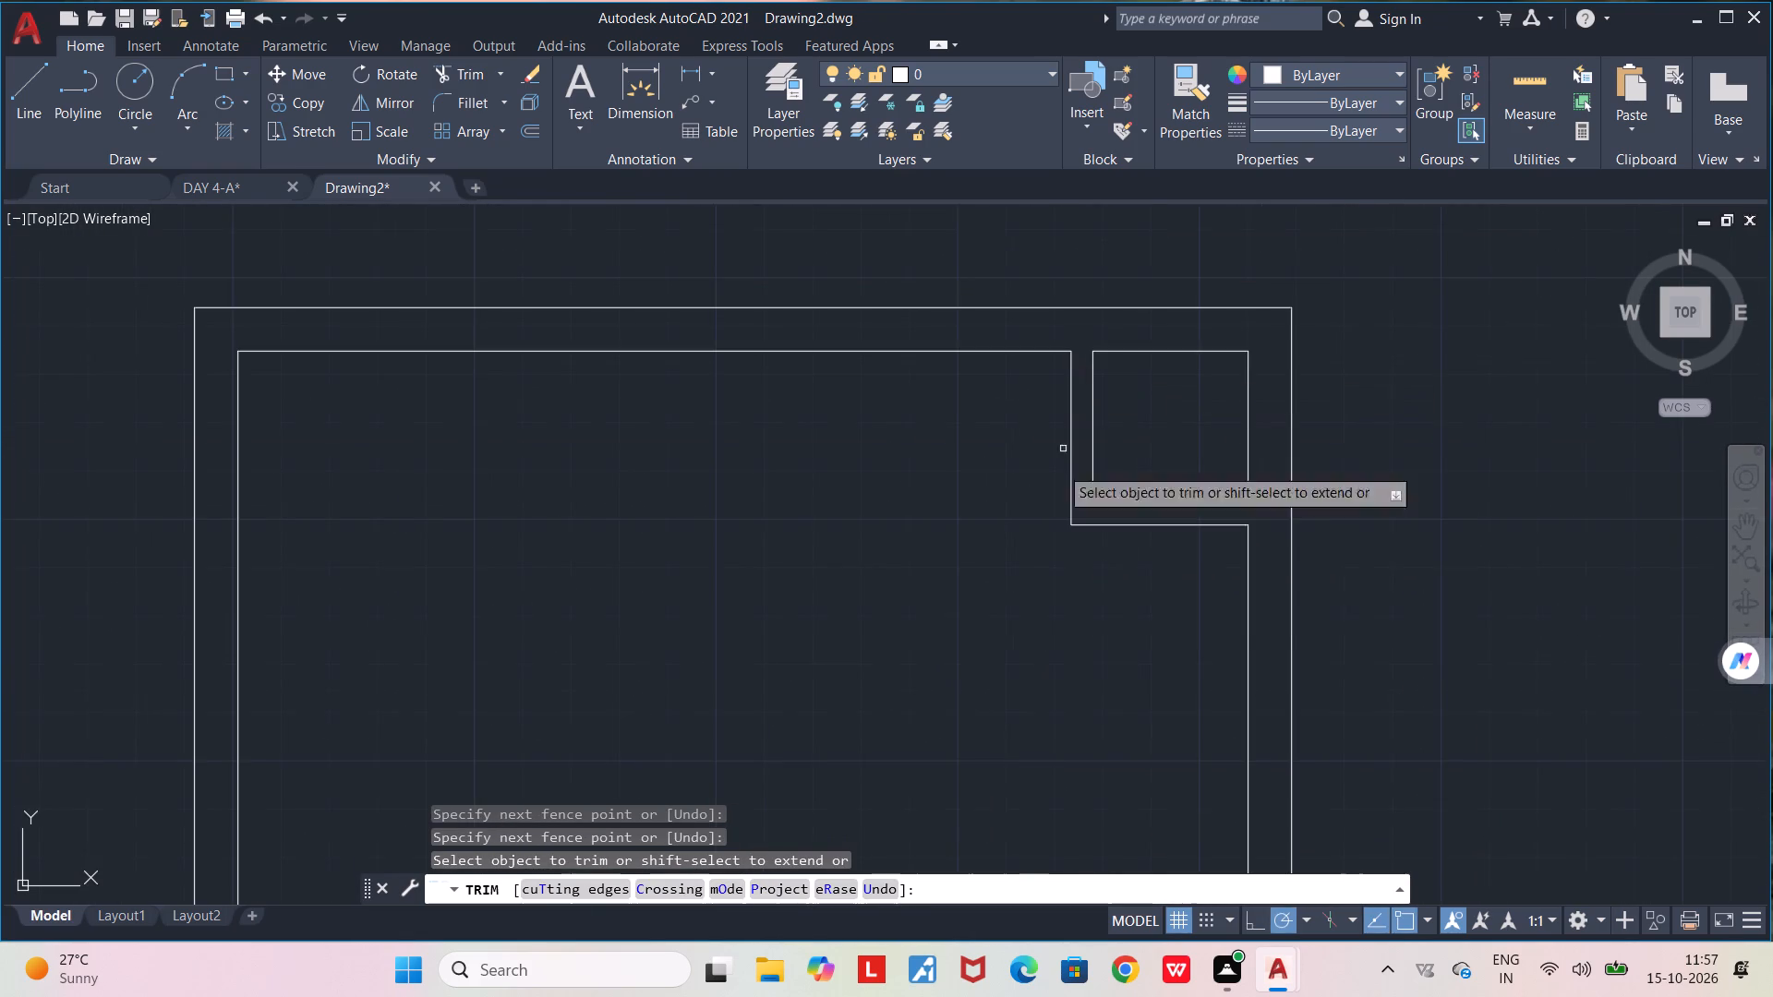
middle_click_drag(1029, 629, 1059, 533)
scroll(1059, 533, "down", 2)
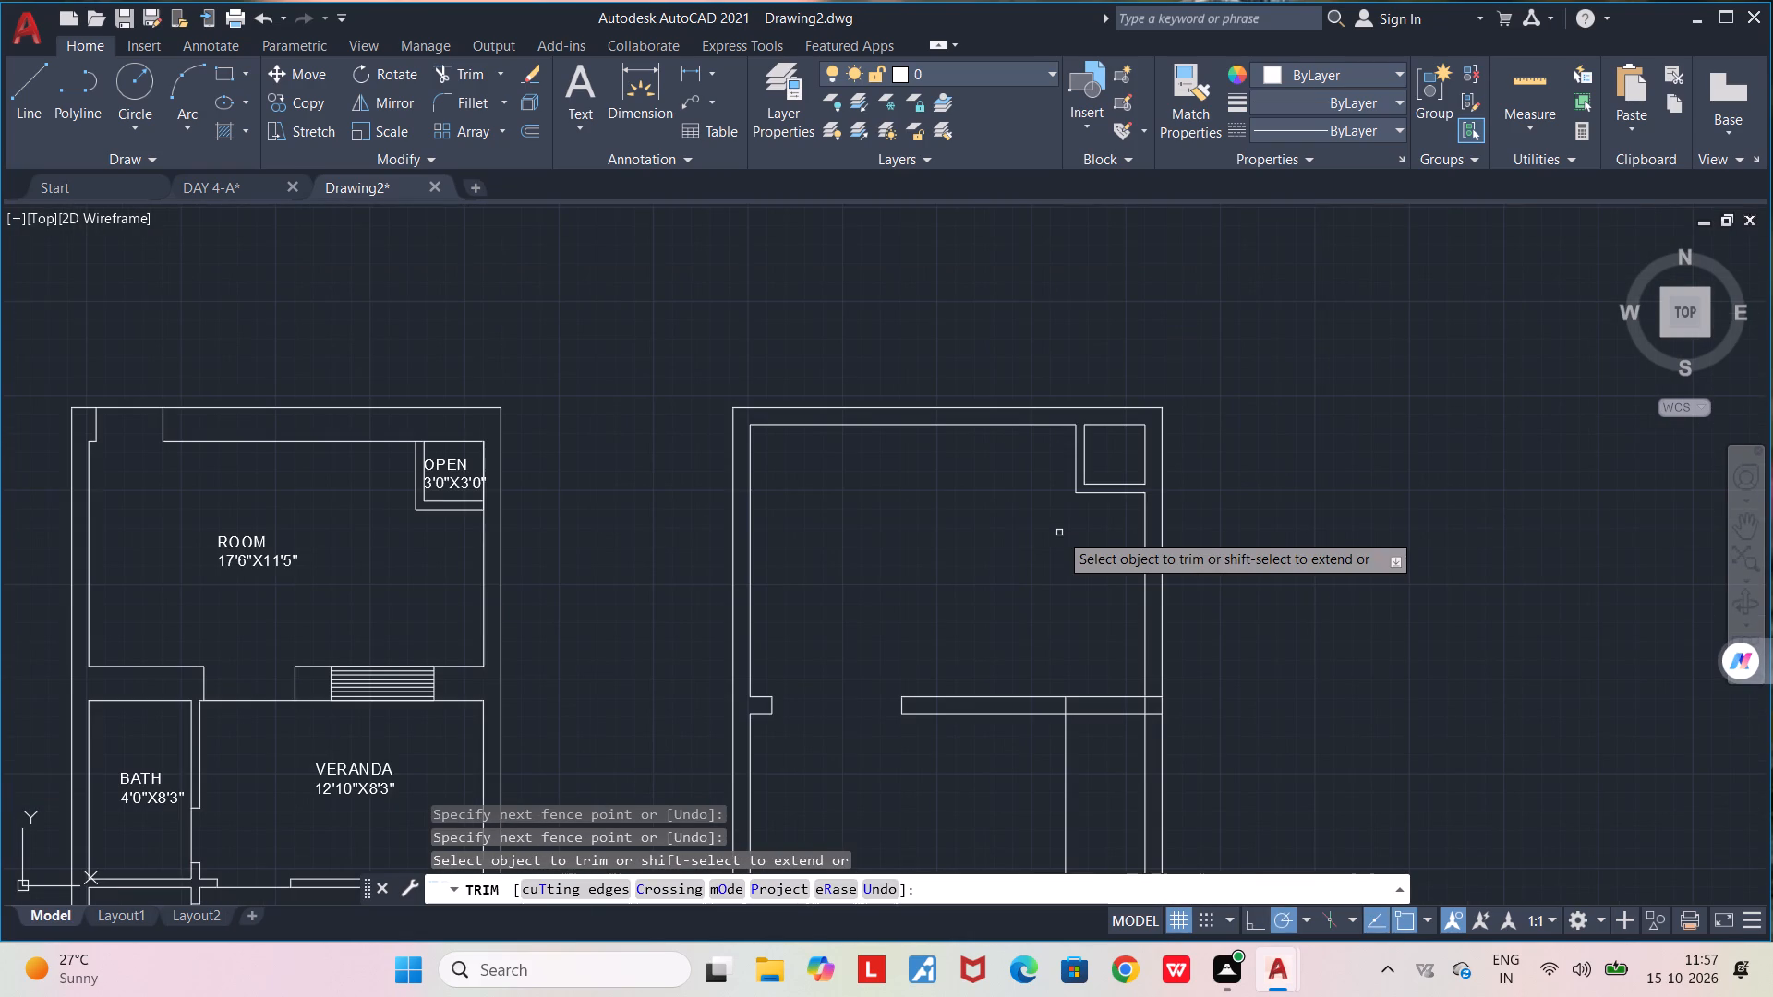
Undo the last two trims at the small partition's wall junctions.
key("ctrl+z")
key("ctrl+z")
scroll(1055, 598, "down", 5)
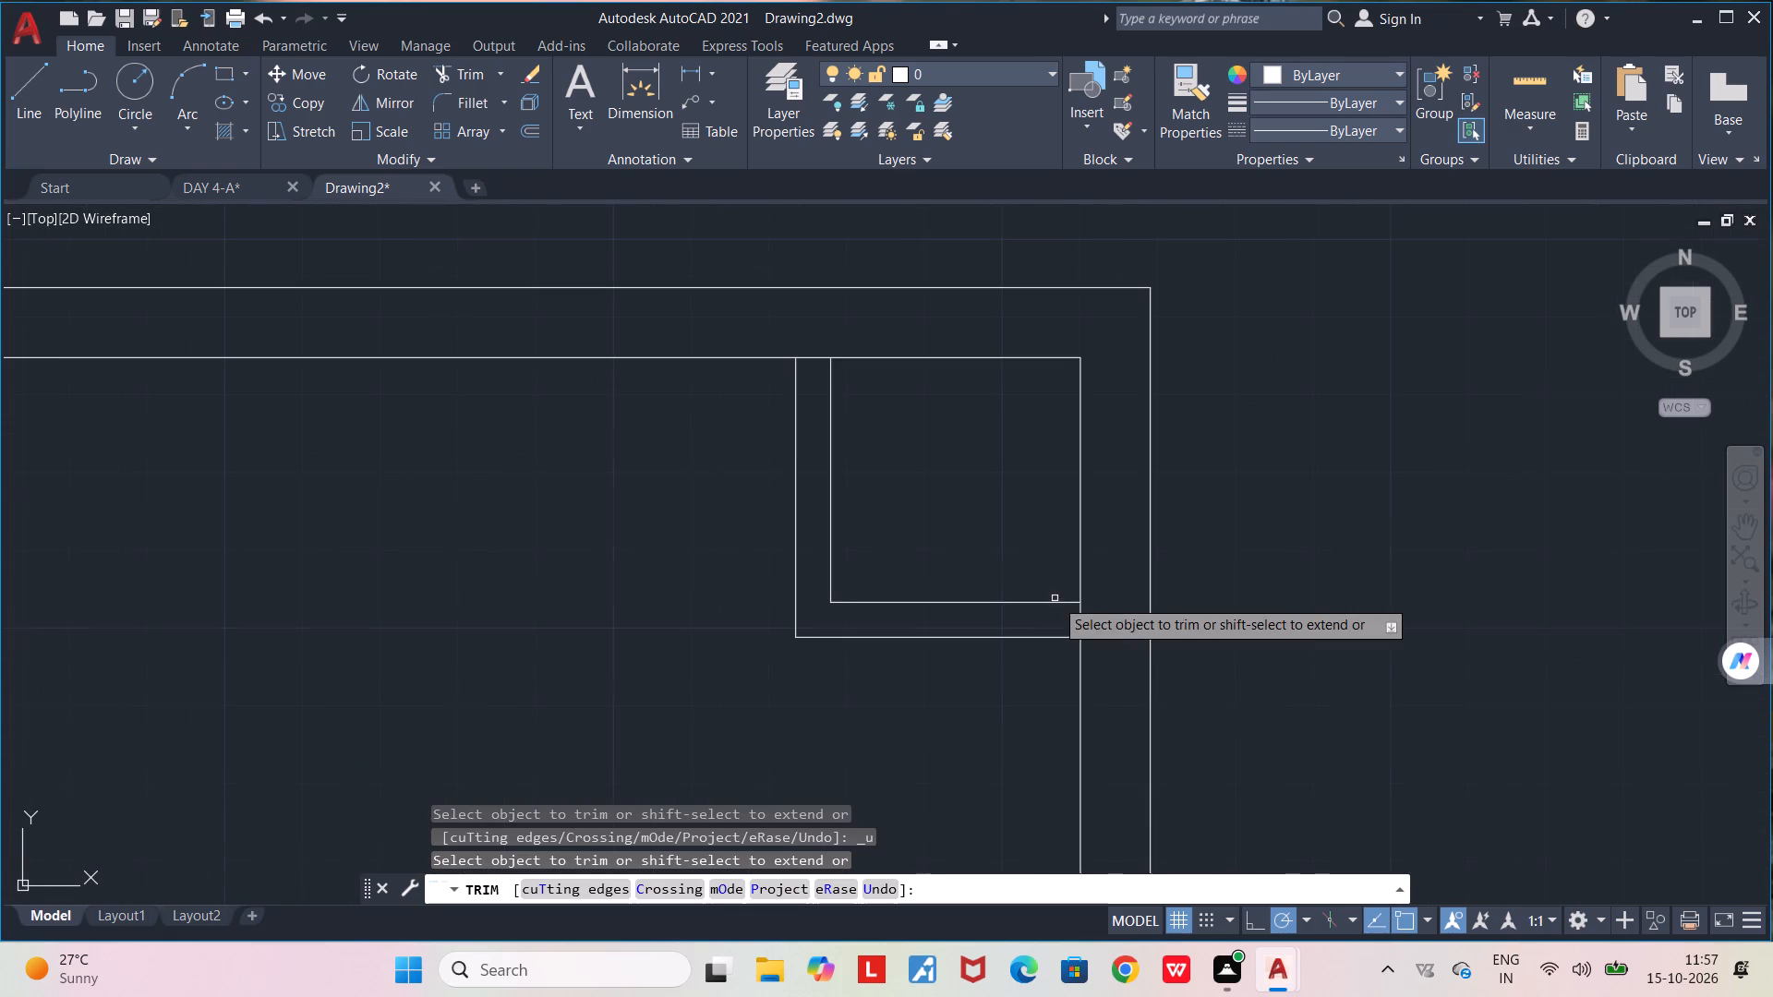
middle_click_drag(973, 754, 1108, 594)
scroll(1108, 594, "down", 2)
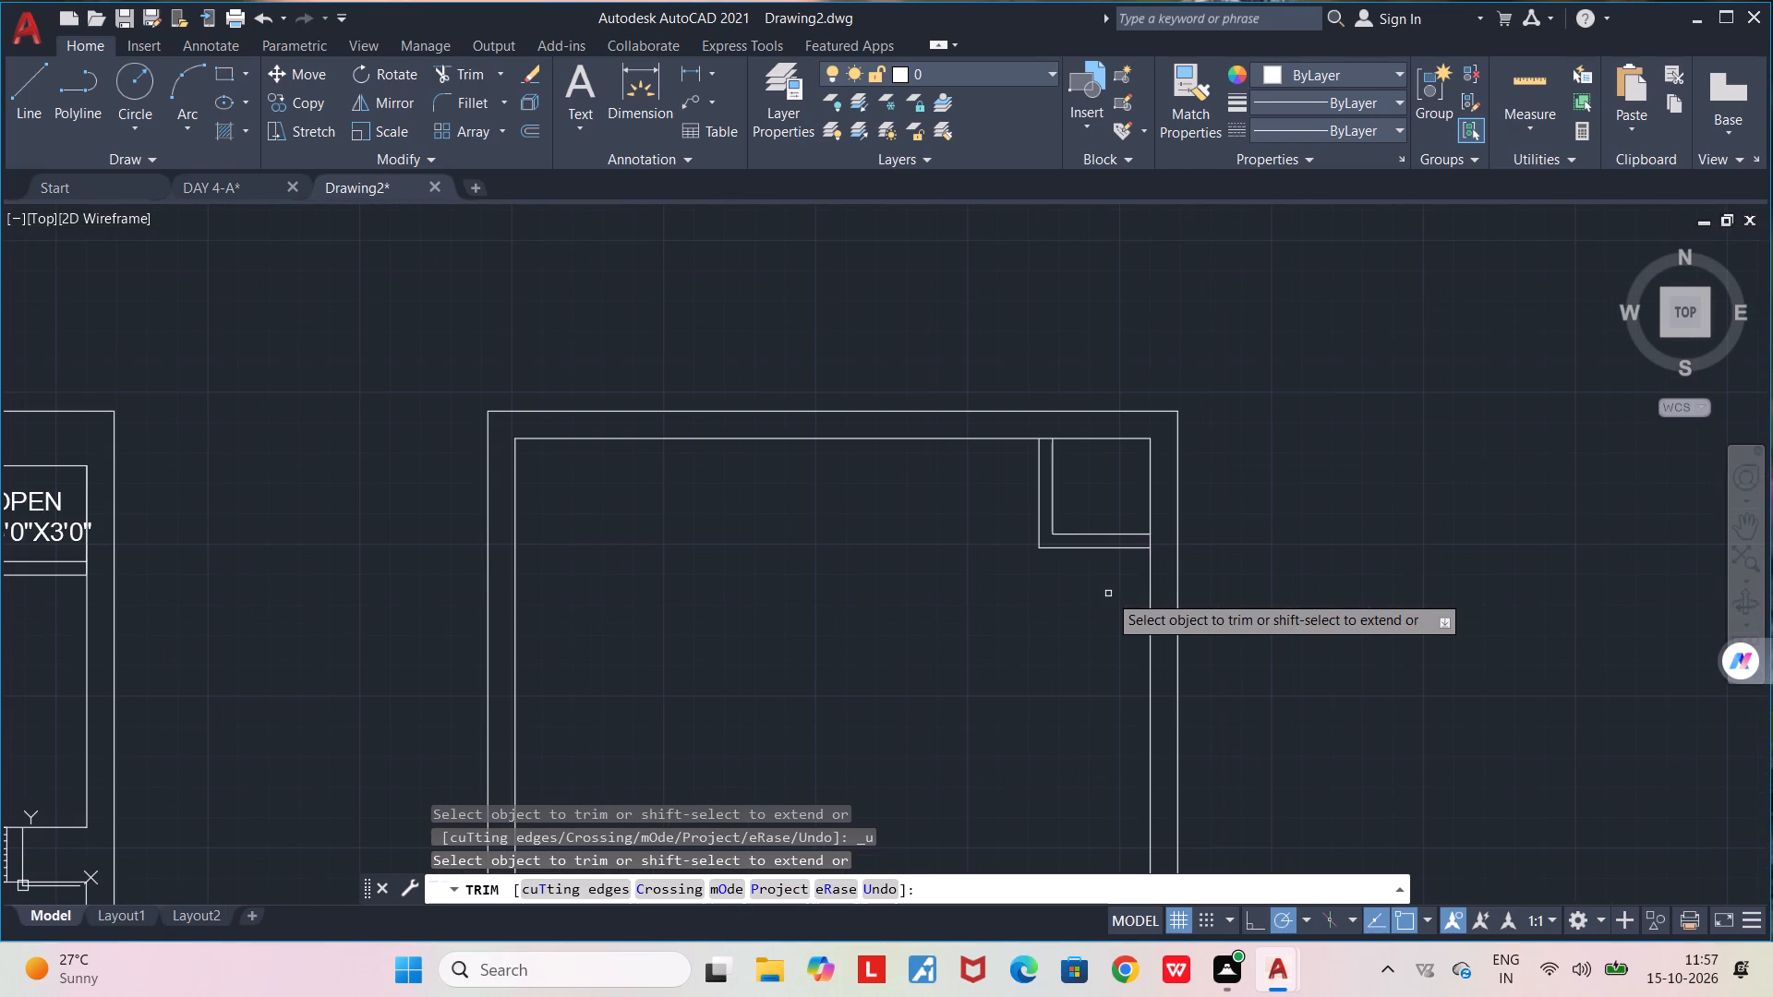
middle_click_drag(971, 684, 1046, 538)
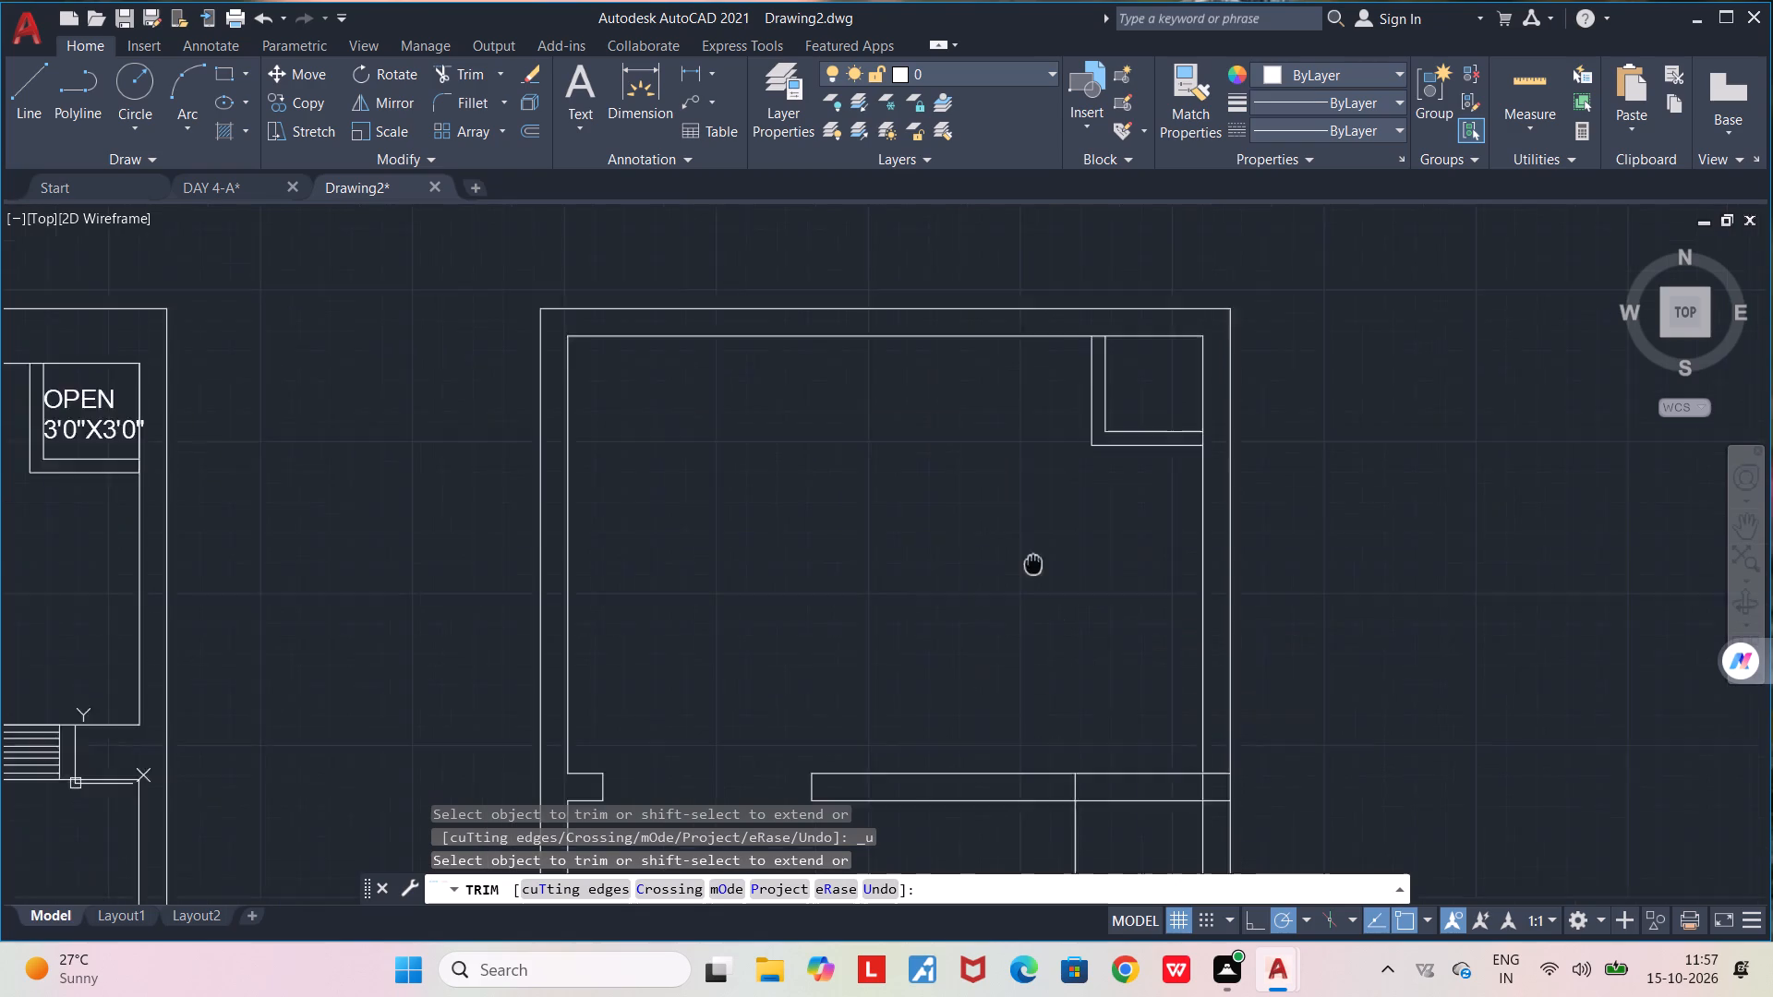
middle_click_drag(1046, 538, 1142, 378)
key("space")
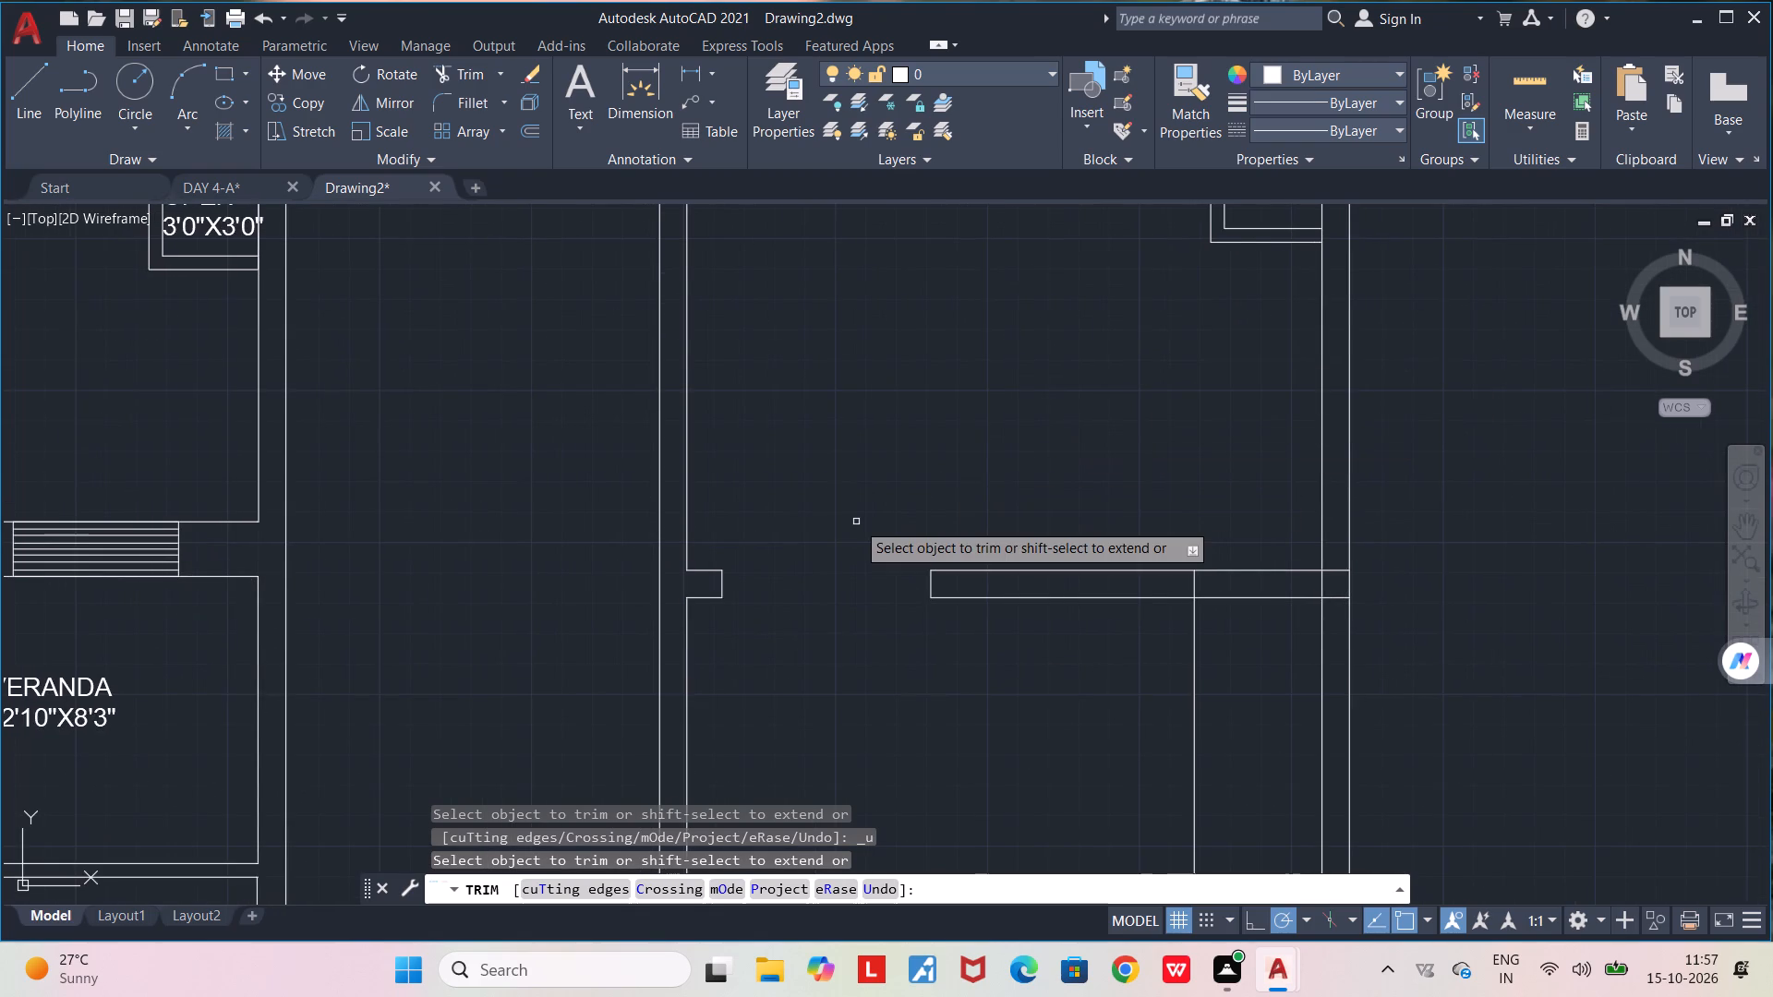
Draw a horizontal line closing the lower edge of the cross wall opening, from the stub's lower corner to the opposite jamb.
type("L")
key("Return")
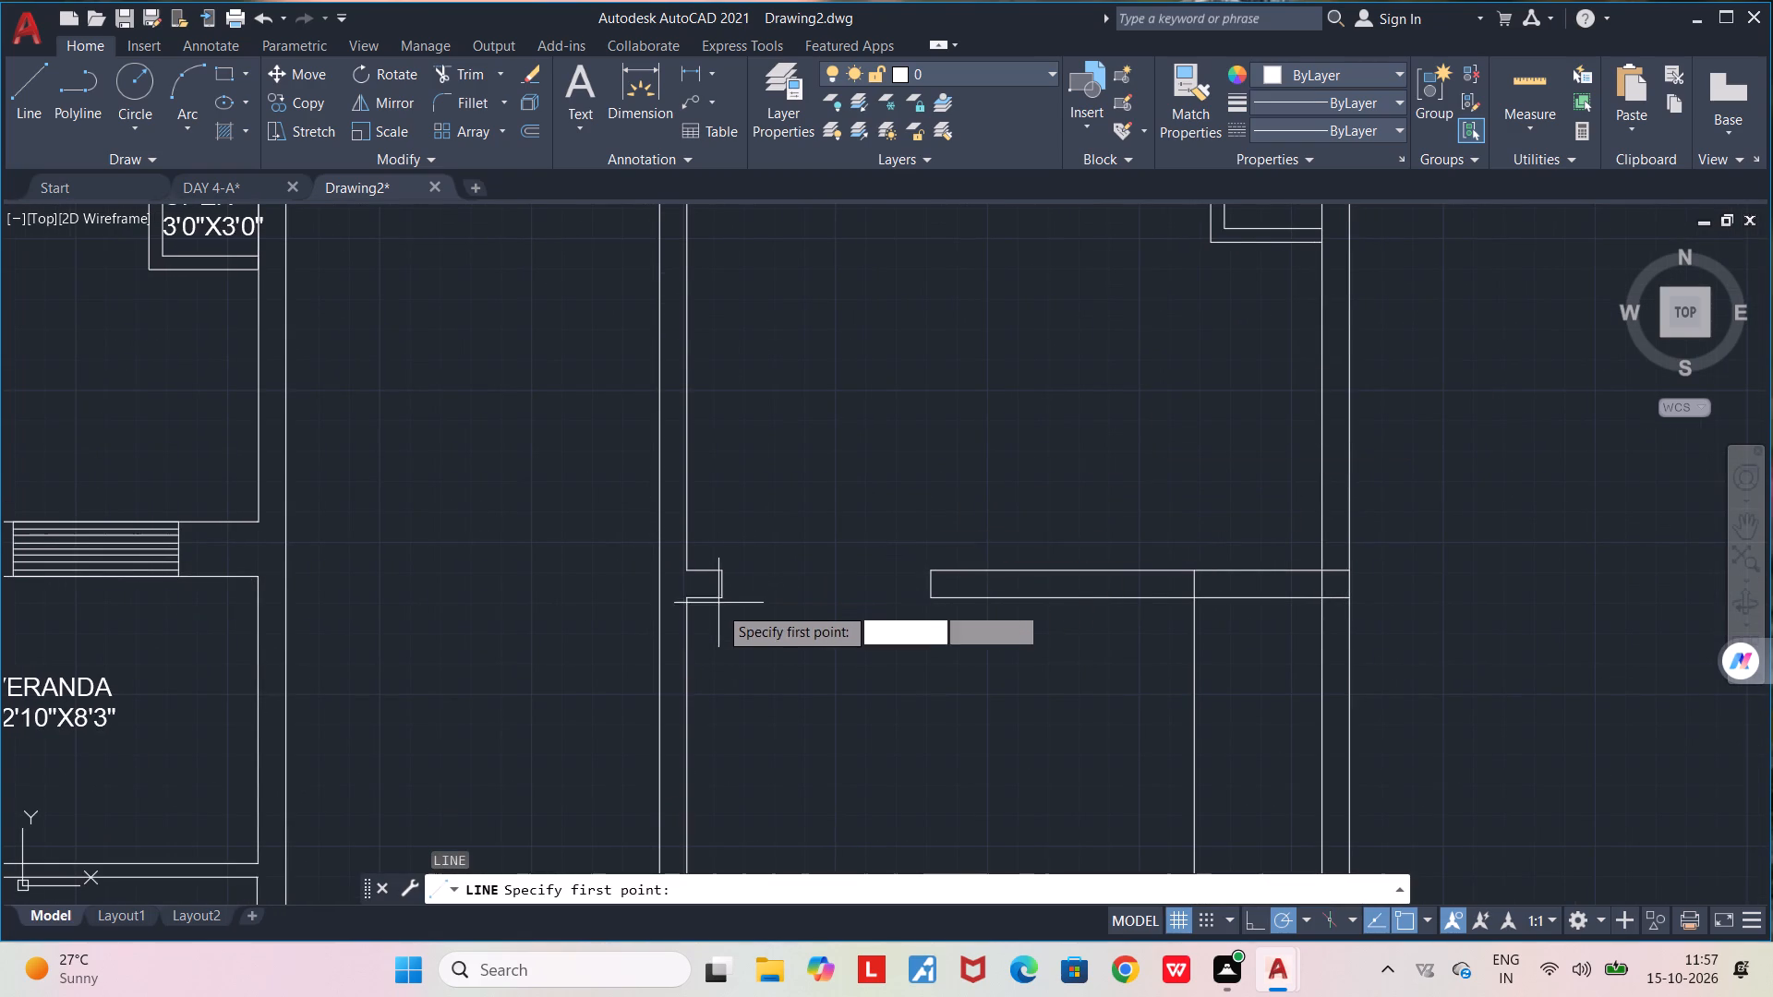
left_click(720, 597)
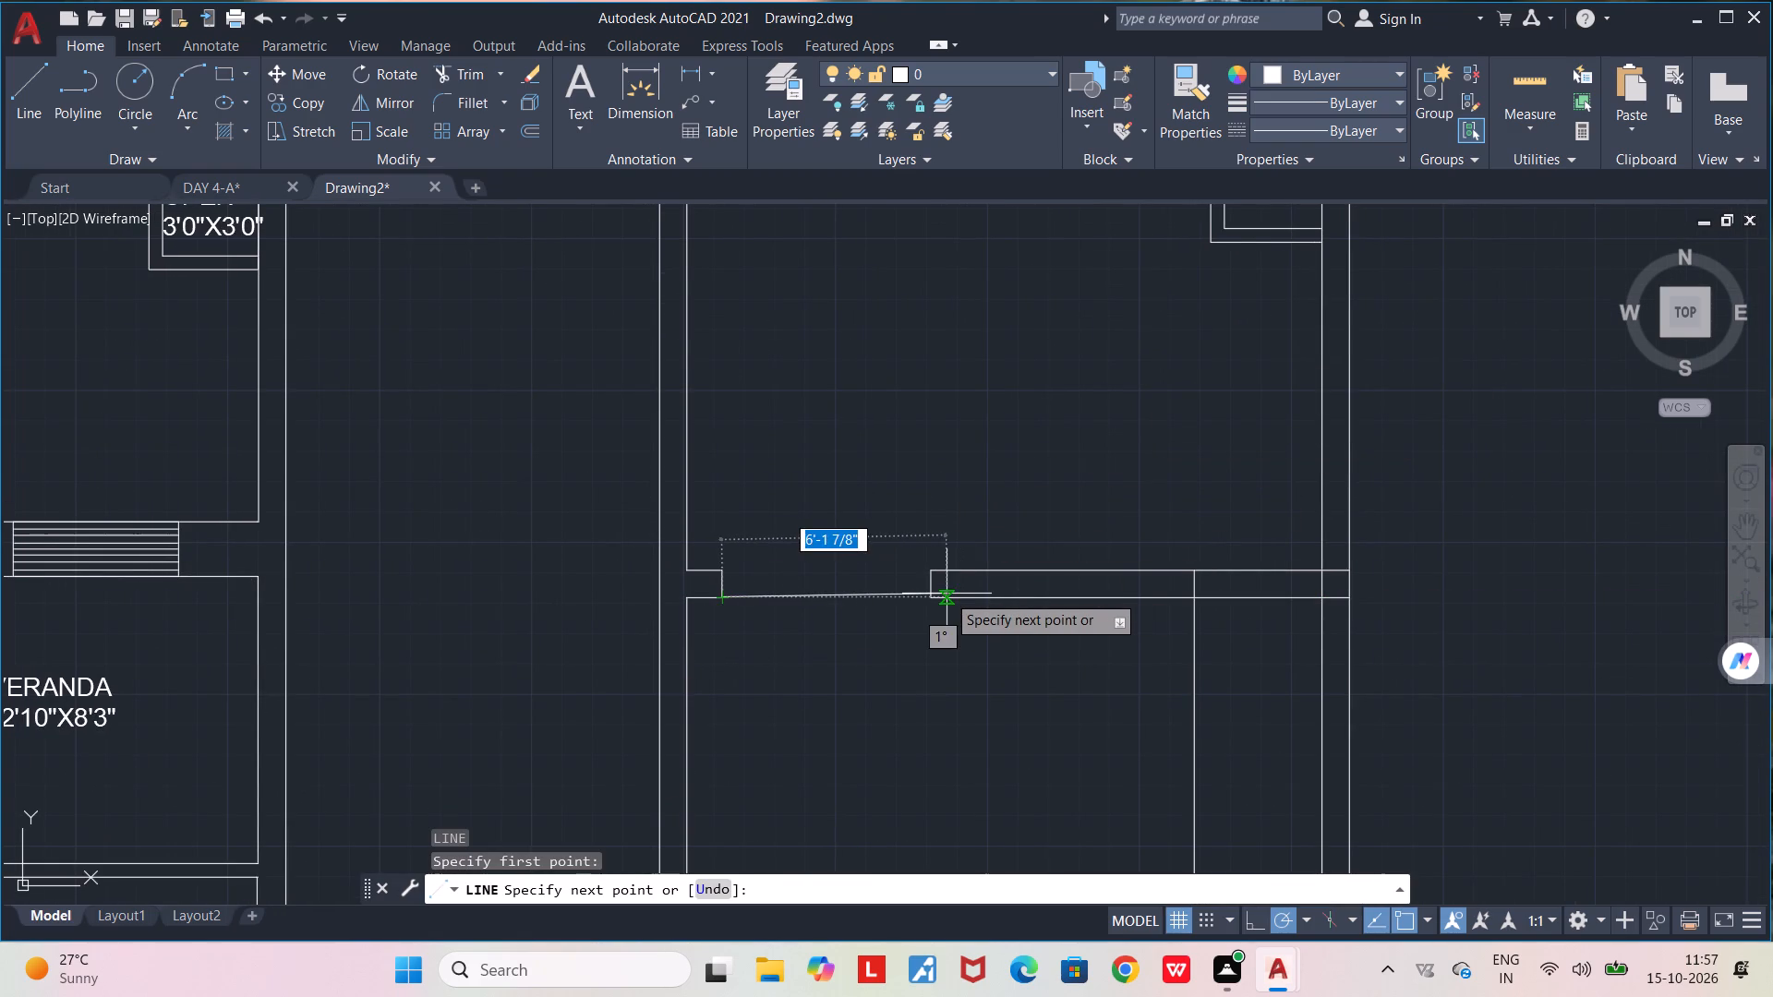
left_click(935, 599)
key("space")
Offset the vertical partition line below the cross wall 4.5" to the left.
middle_click_drag(870, 727, 874, 564)
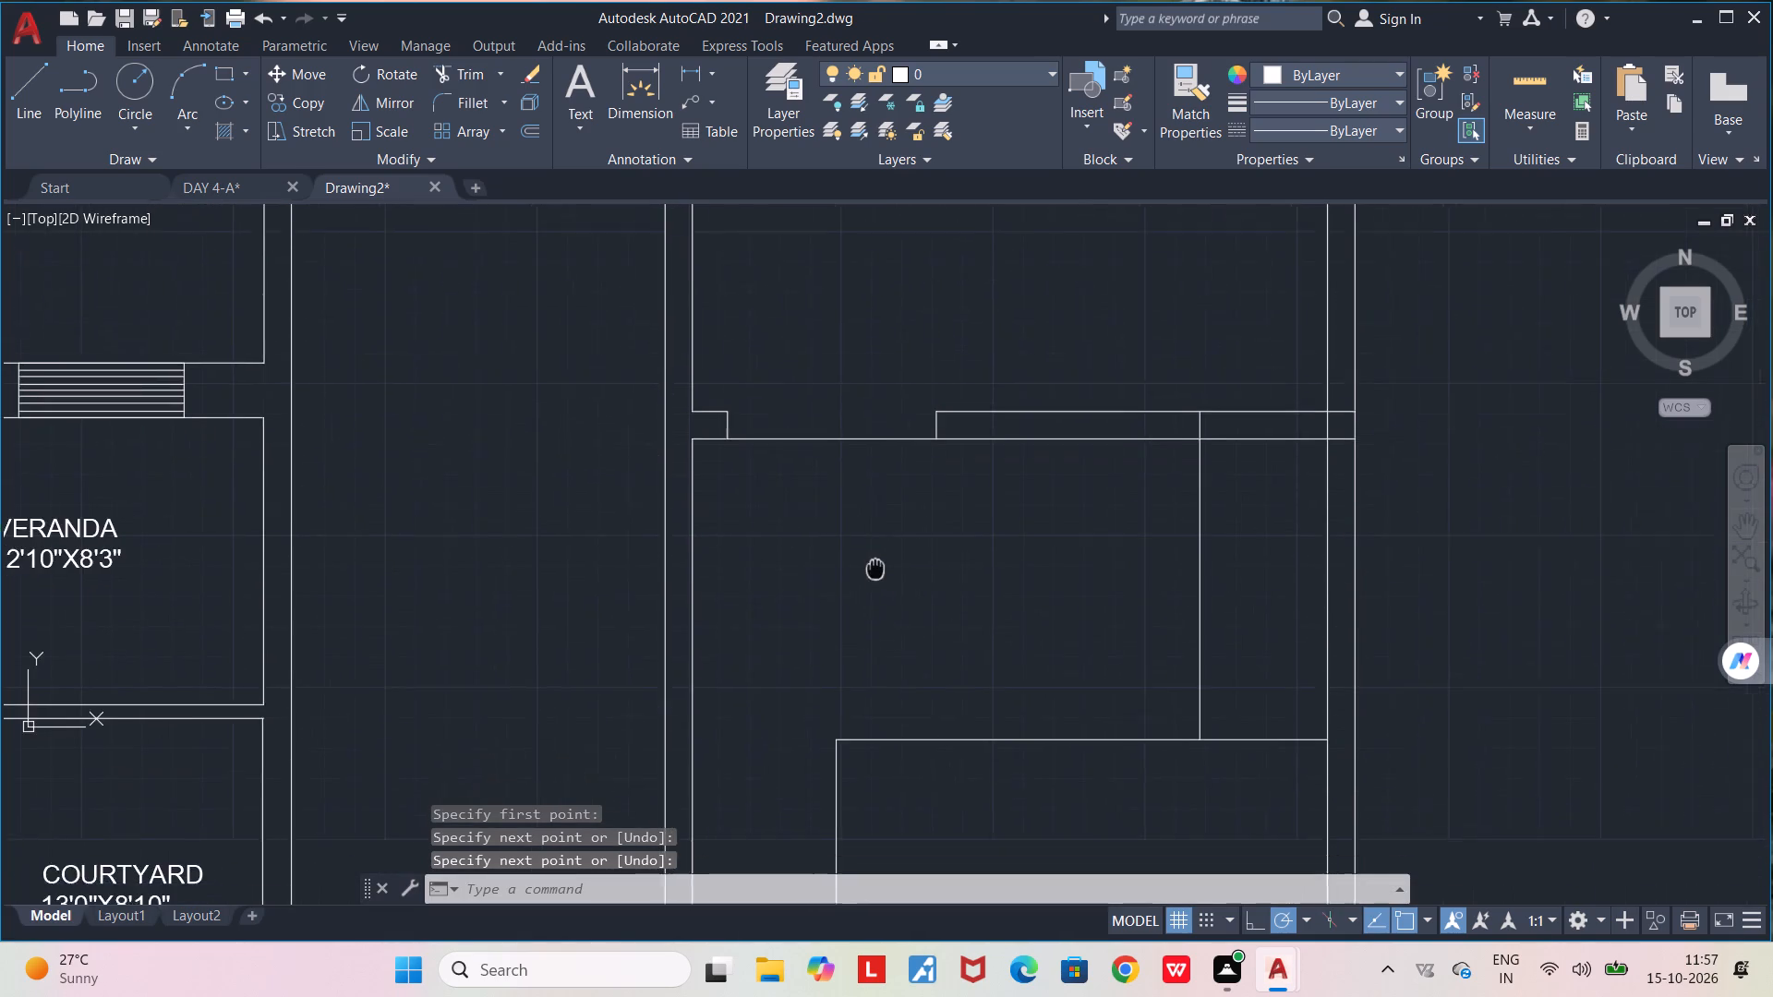
middle_click_drag(874, 564, 864, 549)
scroll(864, 549, "down", 1)
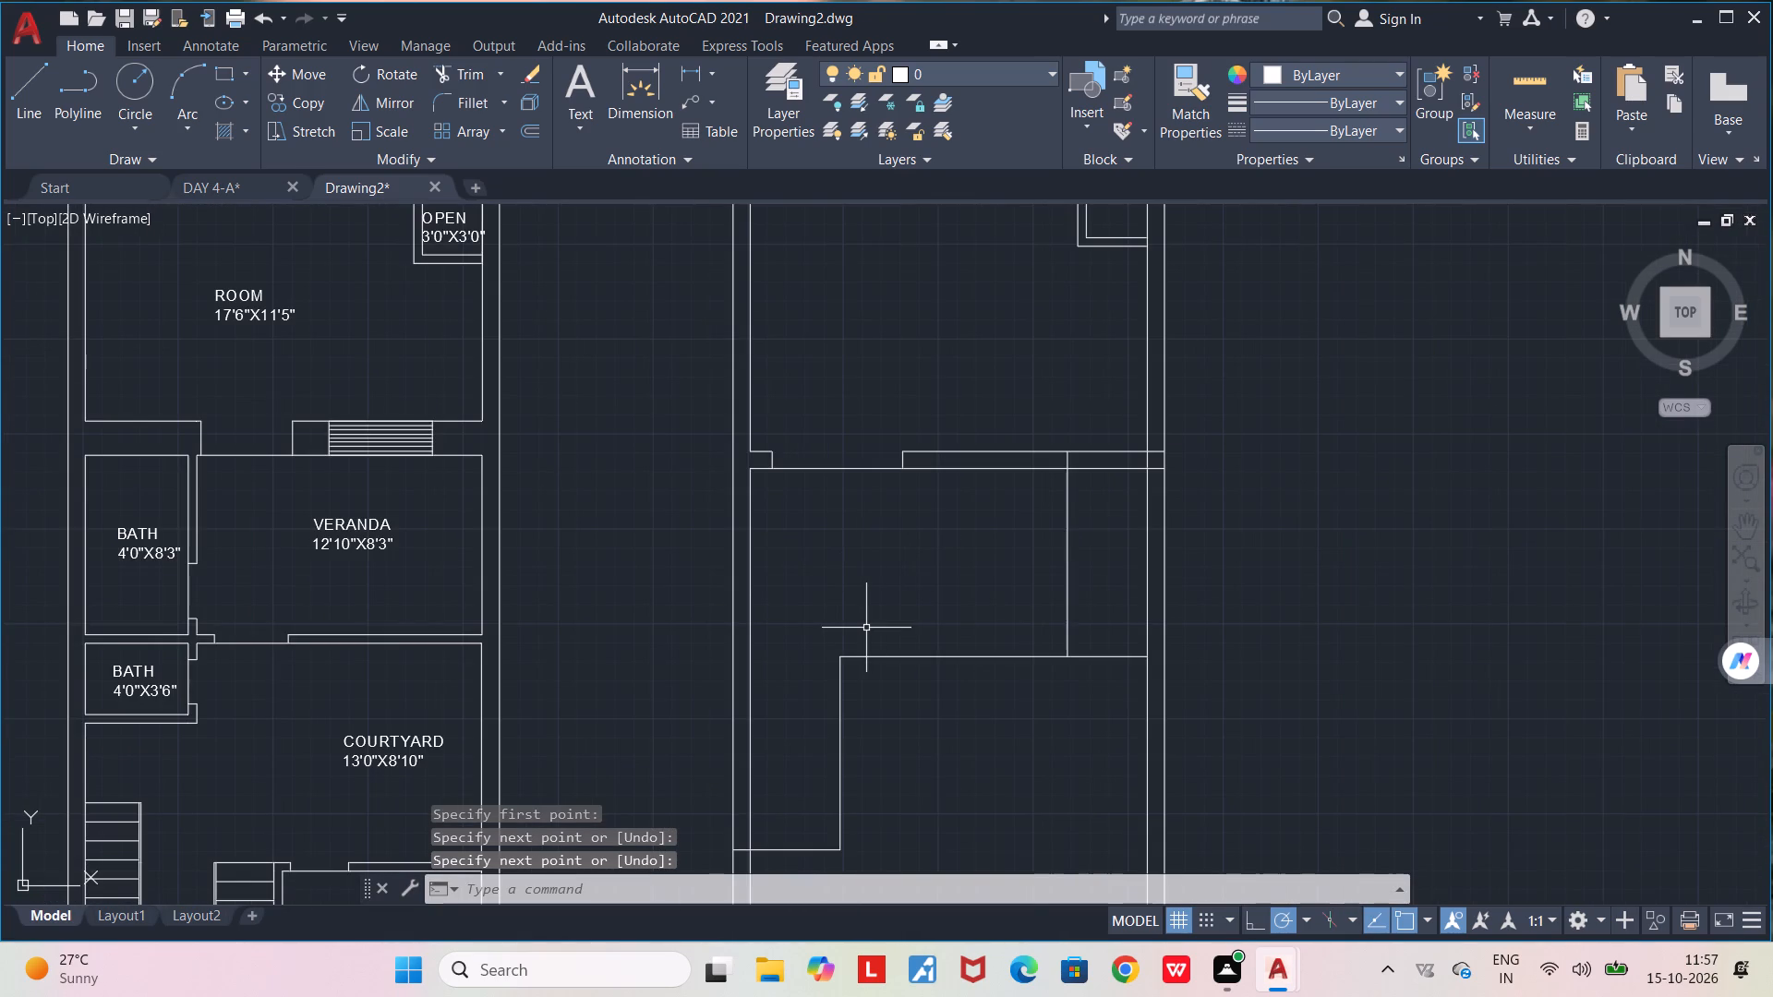
key("o")
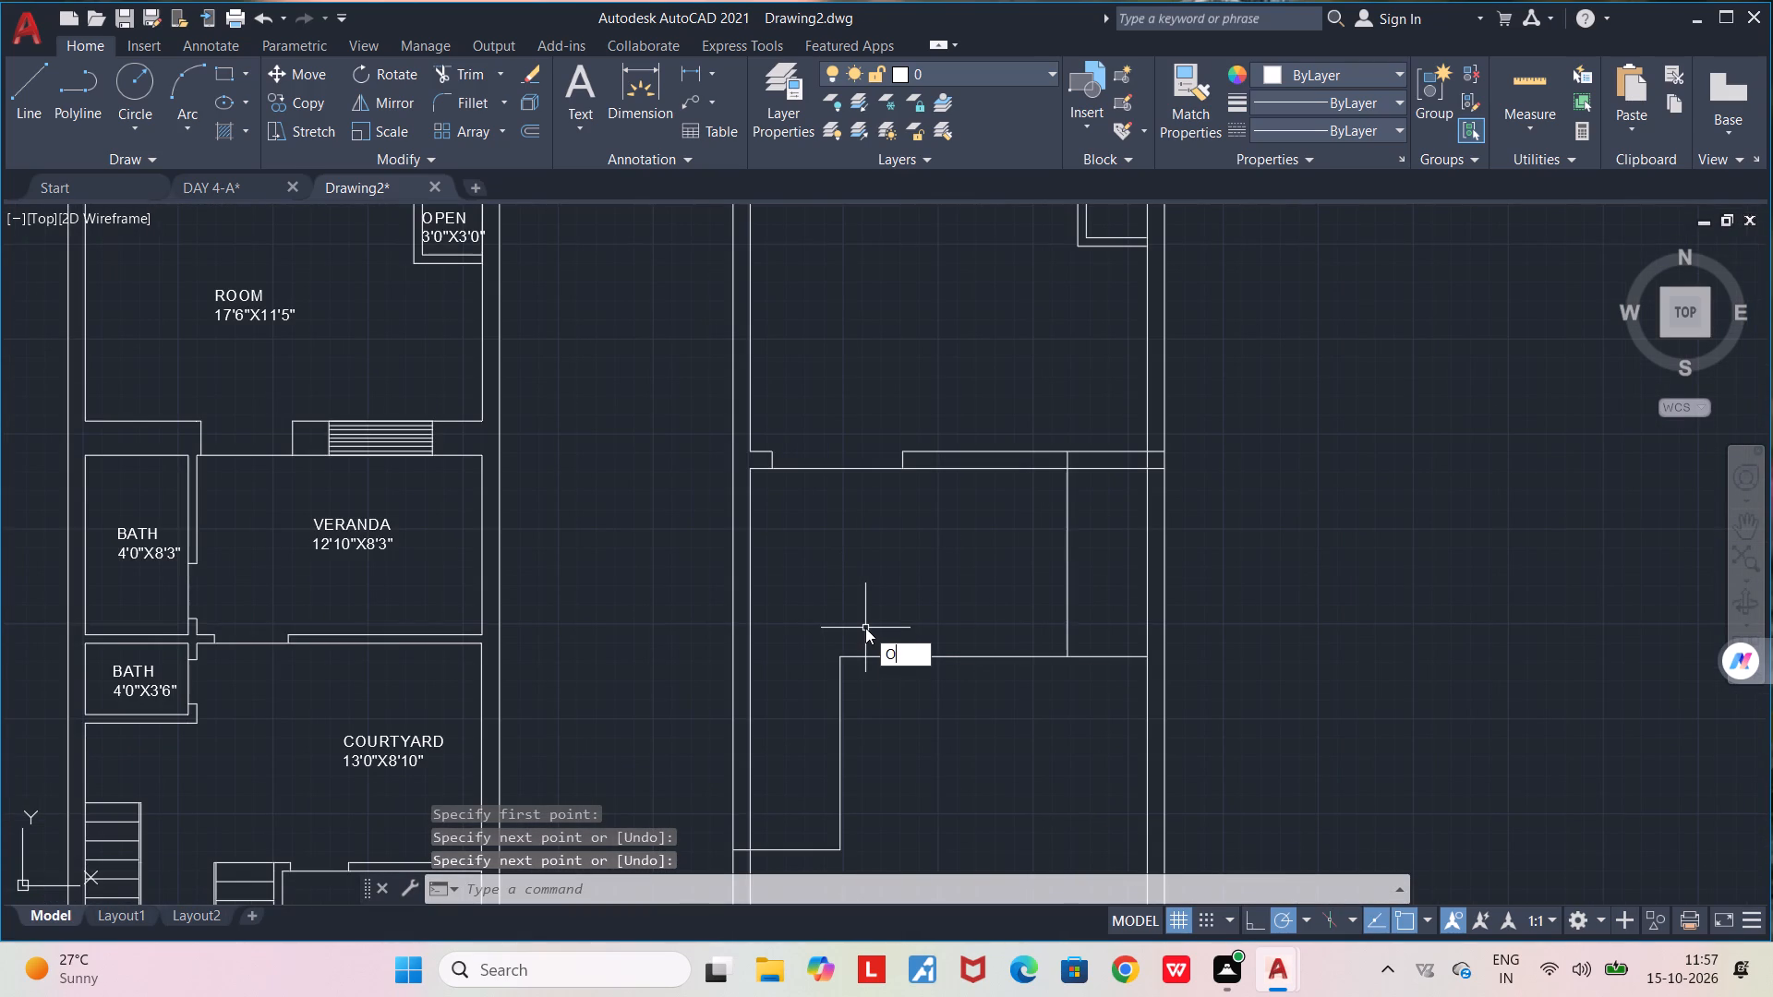
type("FF")
key("Return")
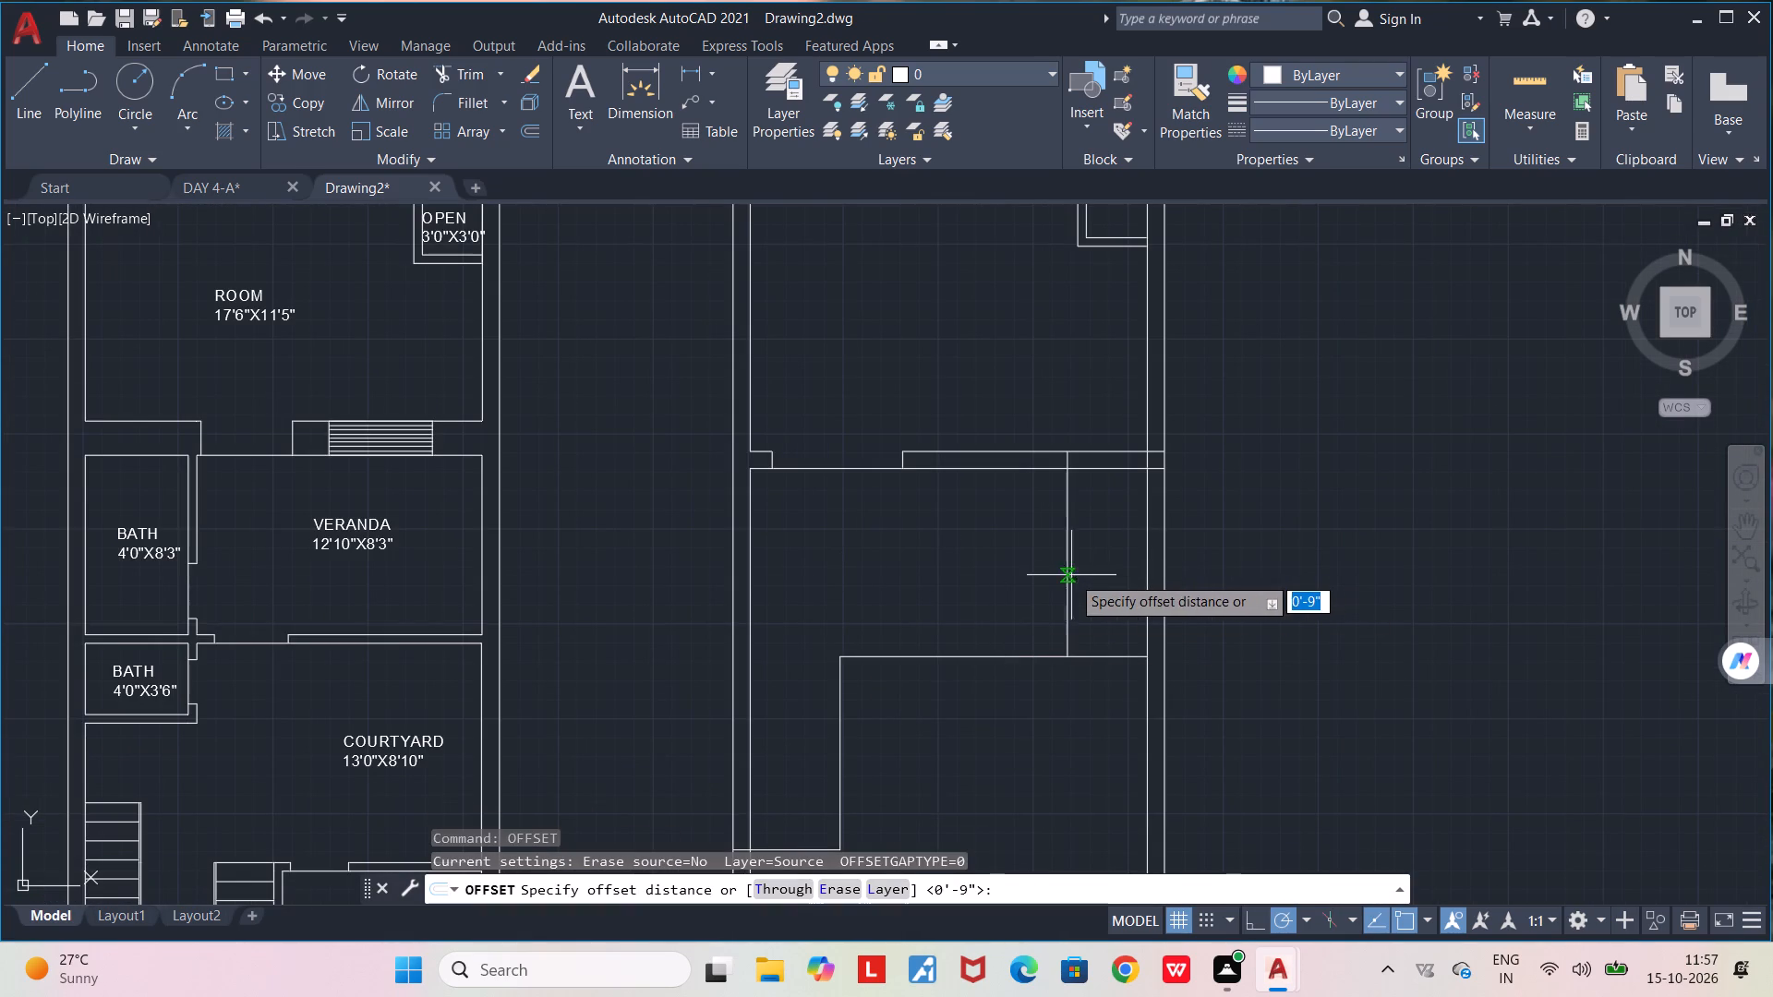
left_click(1068, 574)
type("4.5\"")
key("Return")
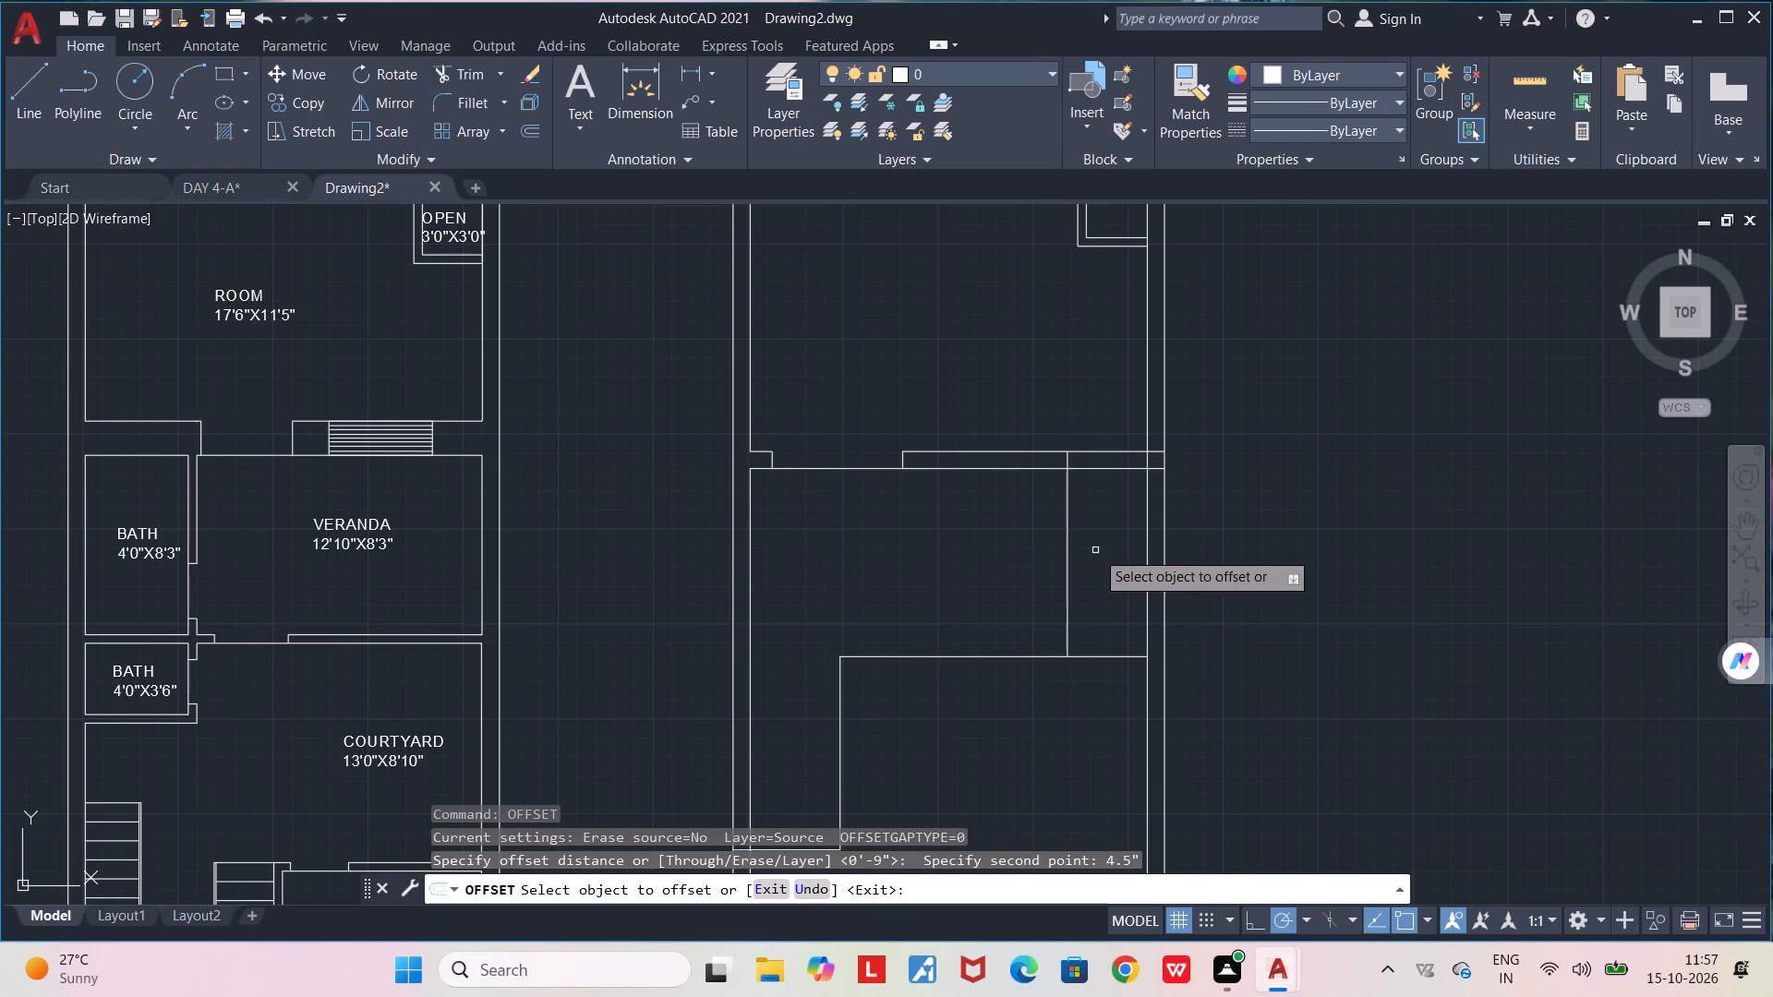
left_click(1068, 555)
left_click(1049, 553)
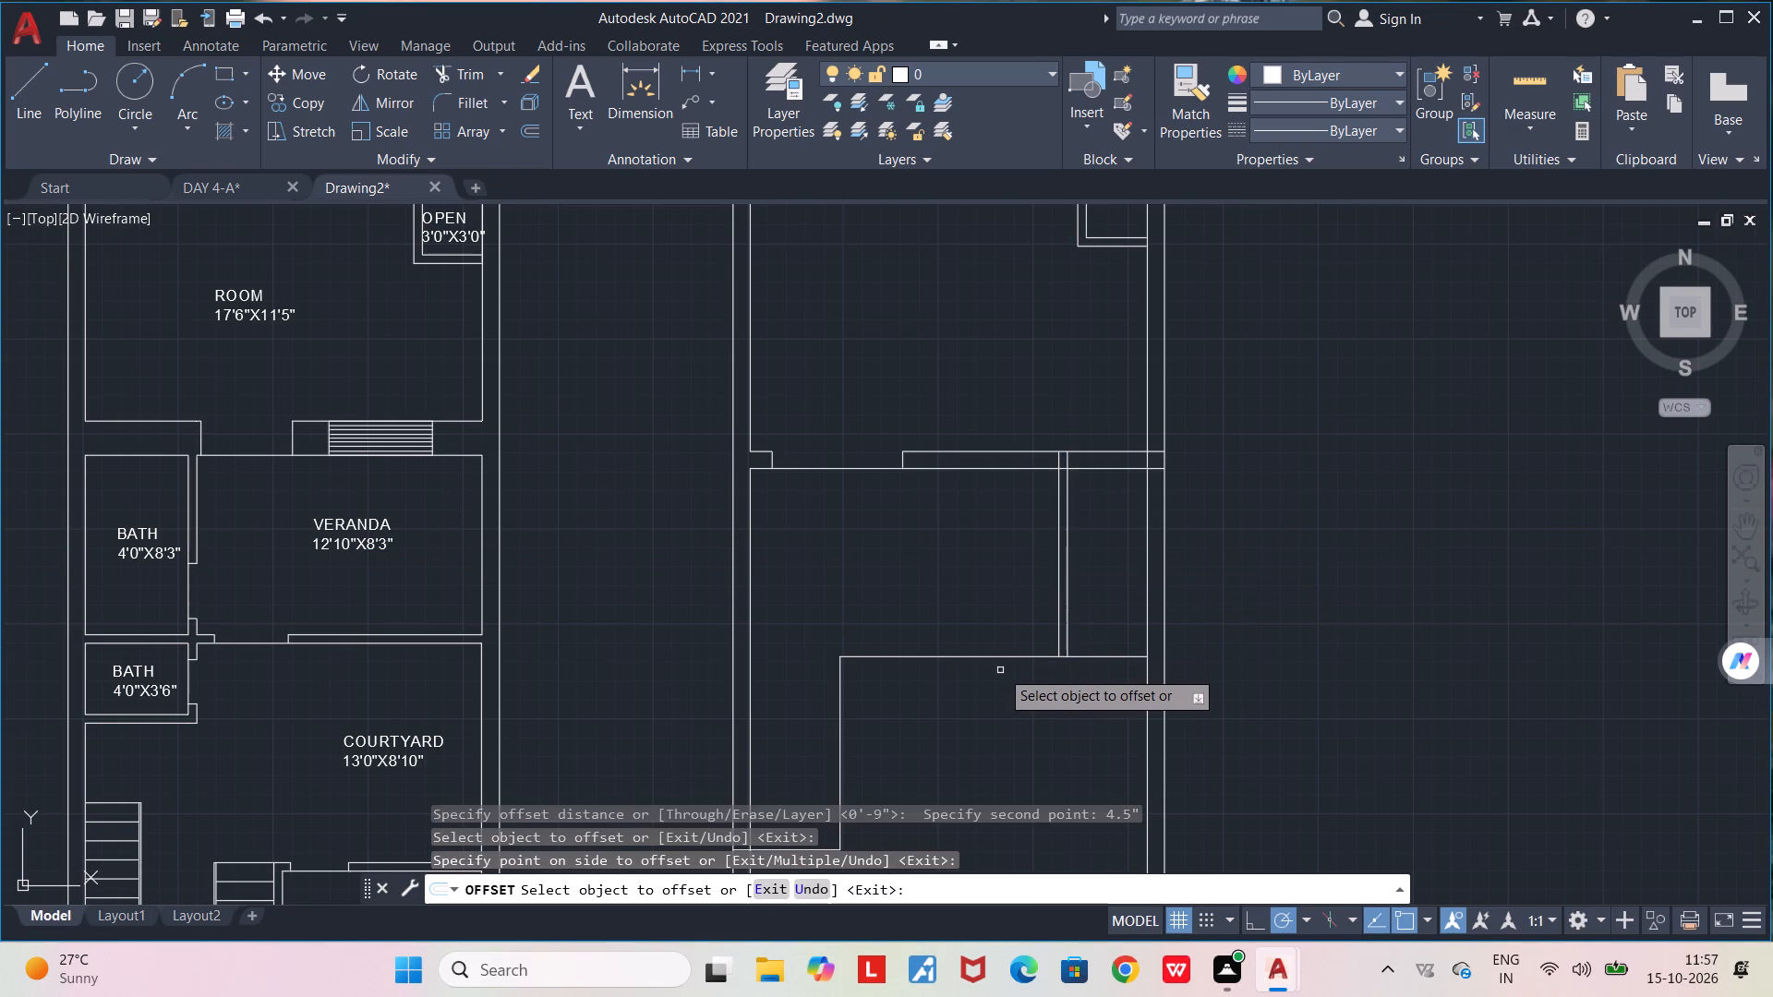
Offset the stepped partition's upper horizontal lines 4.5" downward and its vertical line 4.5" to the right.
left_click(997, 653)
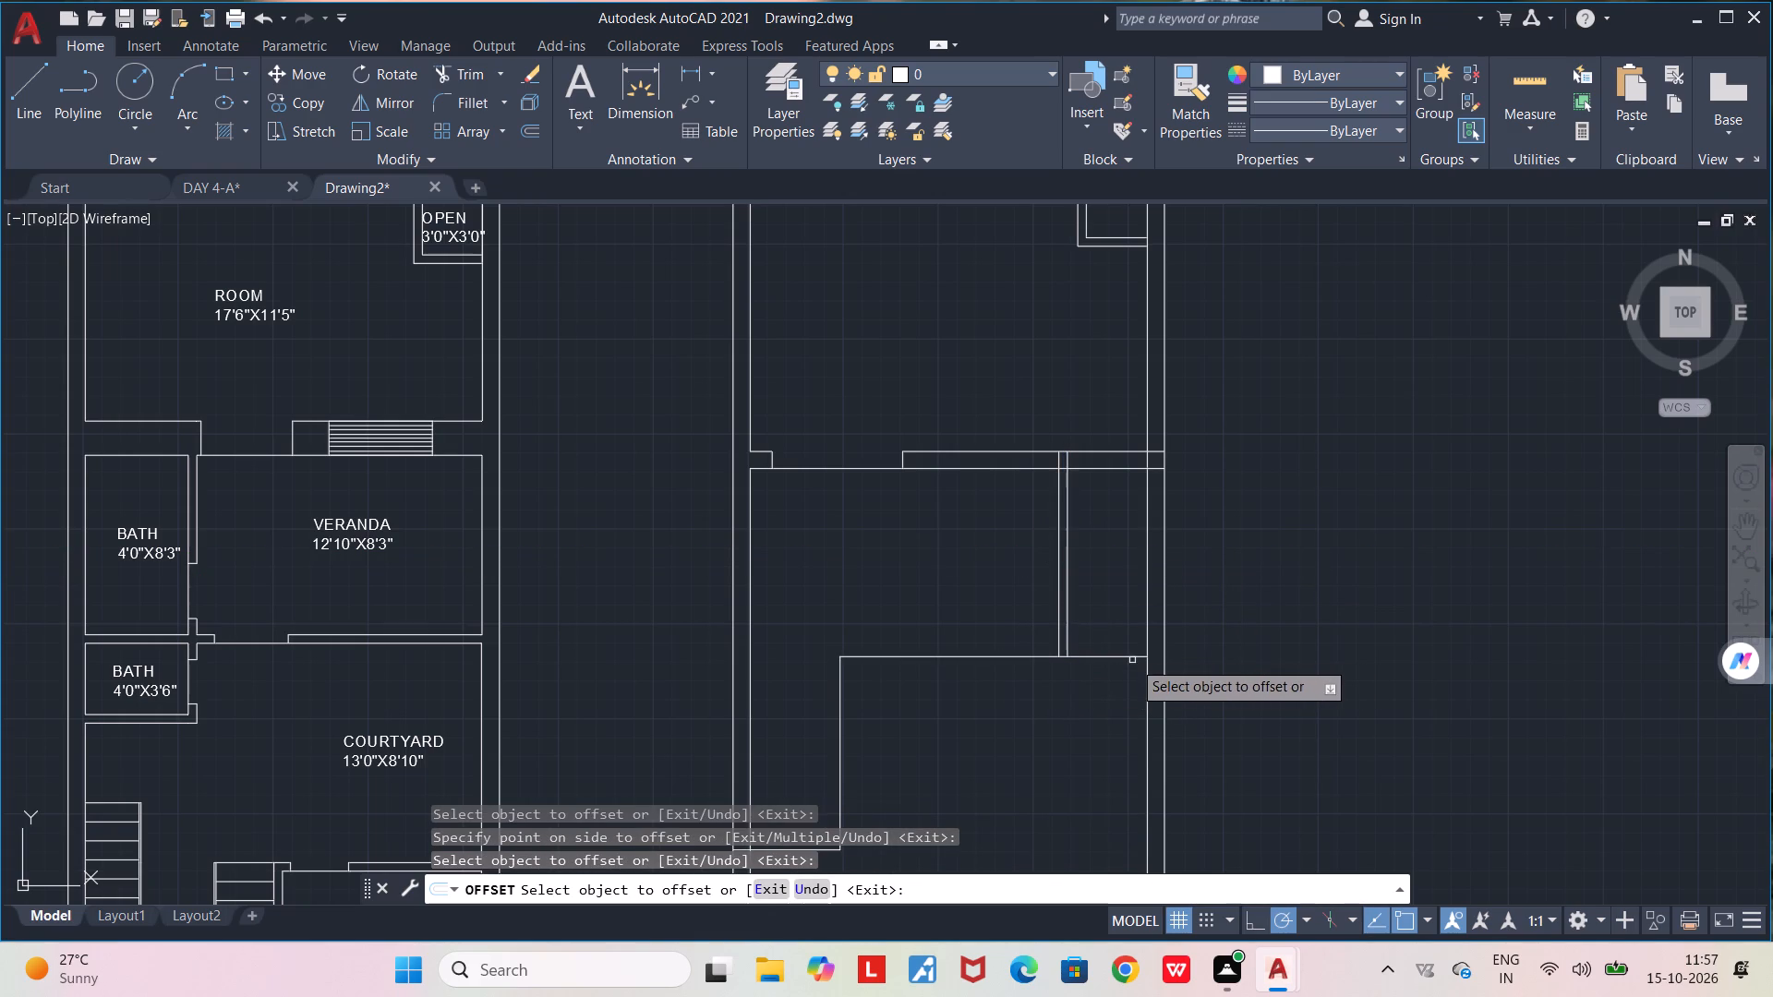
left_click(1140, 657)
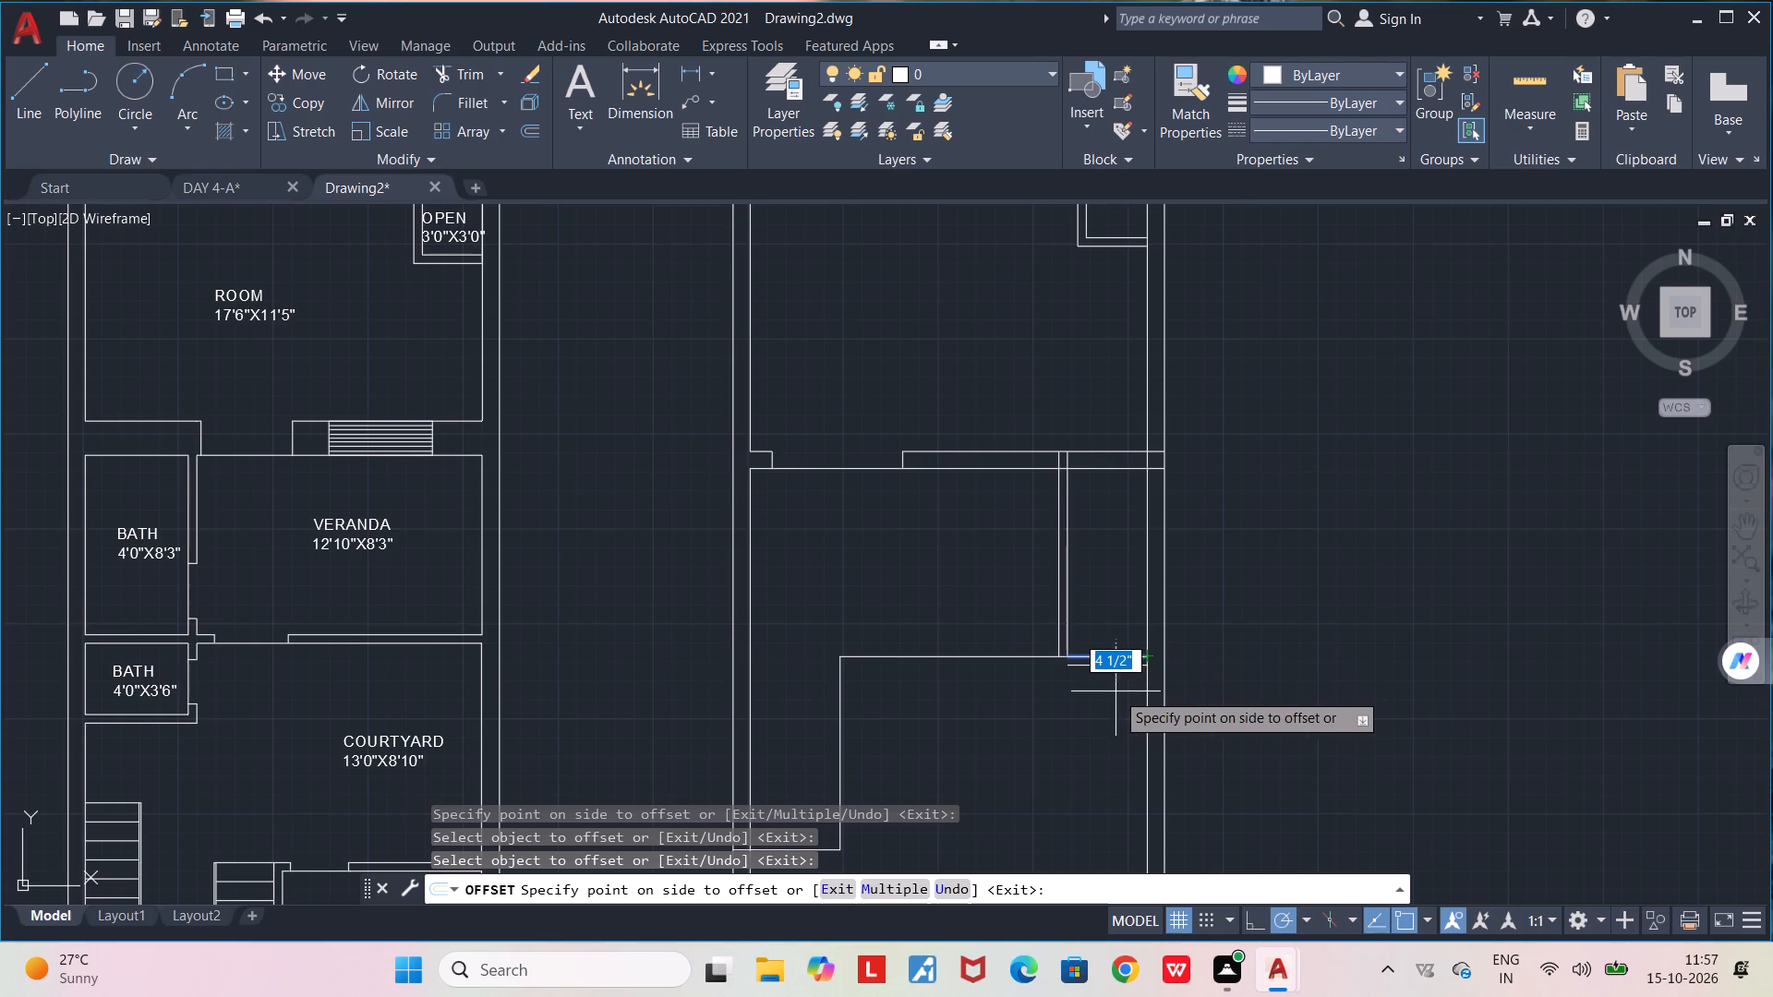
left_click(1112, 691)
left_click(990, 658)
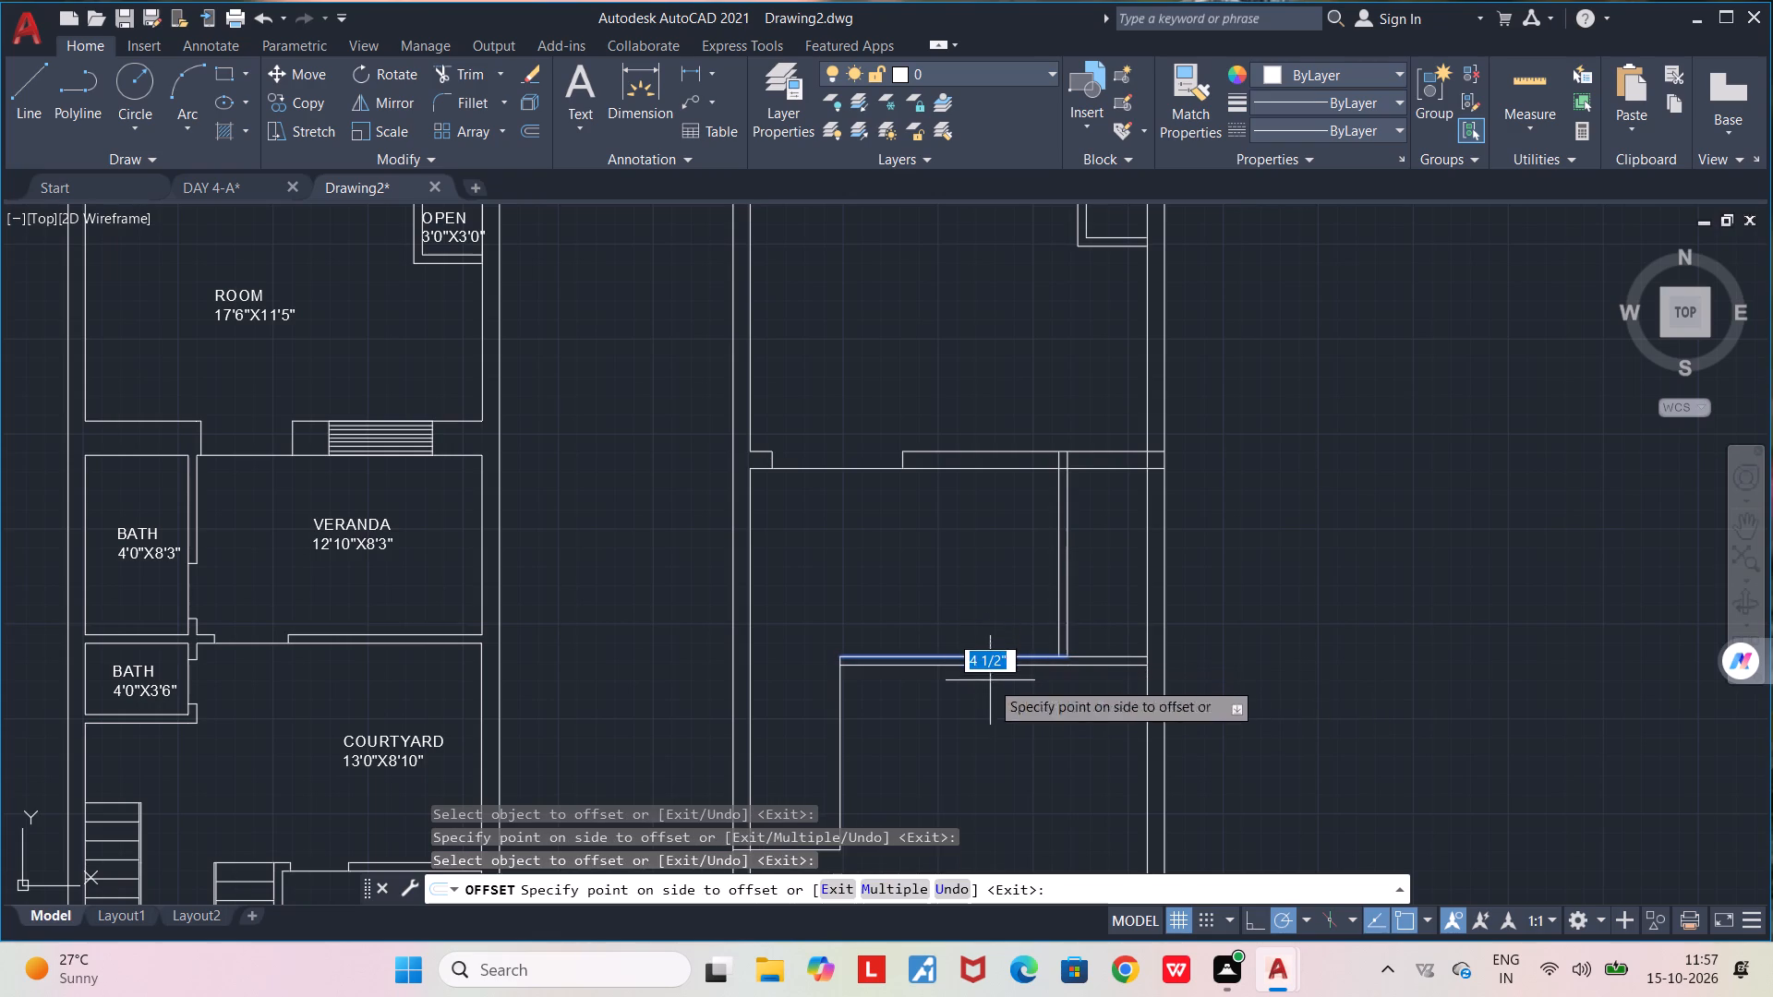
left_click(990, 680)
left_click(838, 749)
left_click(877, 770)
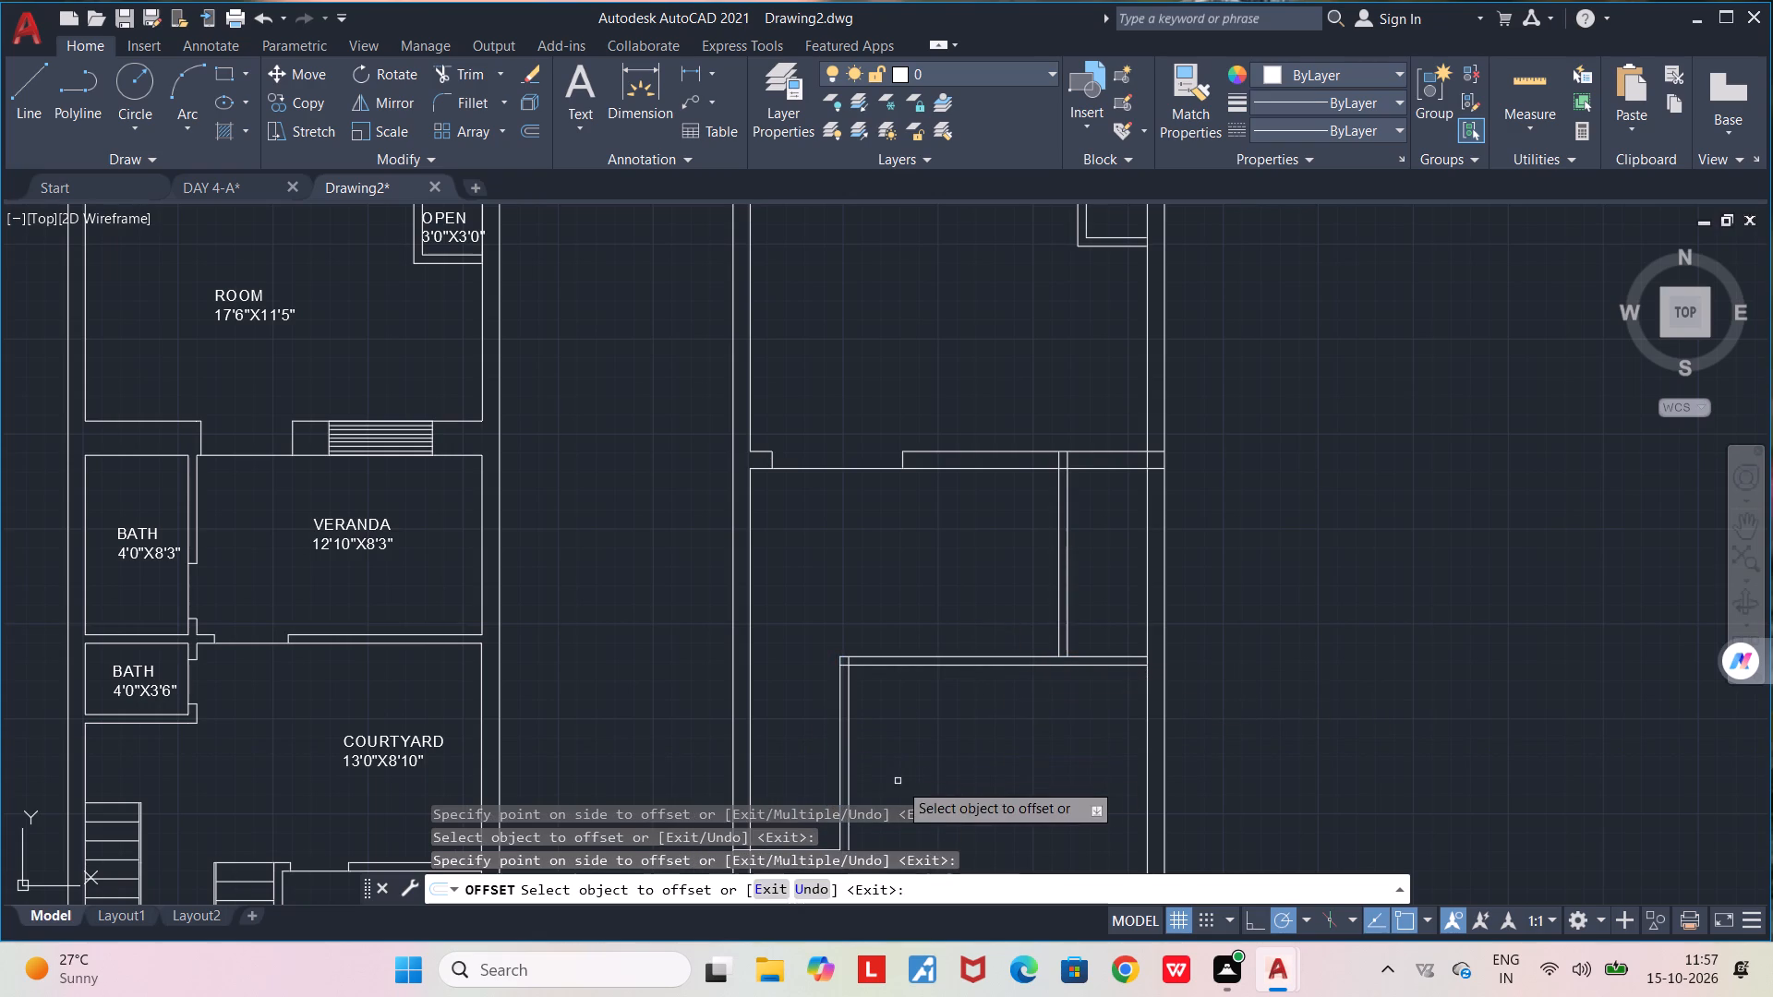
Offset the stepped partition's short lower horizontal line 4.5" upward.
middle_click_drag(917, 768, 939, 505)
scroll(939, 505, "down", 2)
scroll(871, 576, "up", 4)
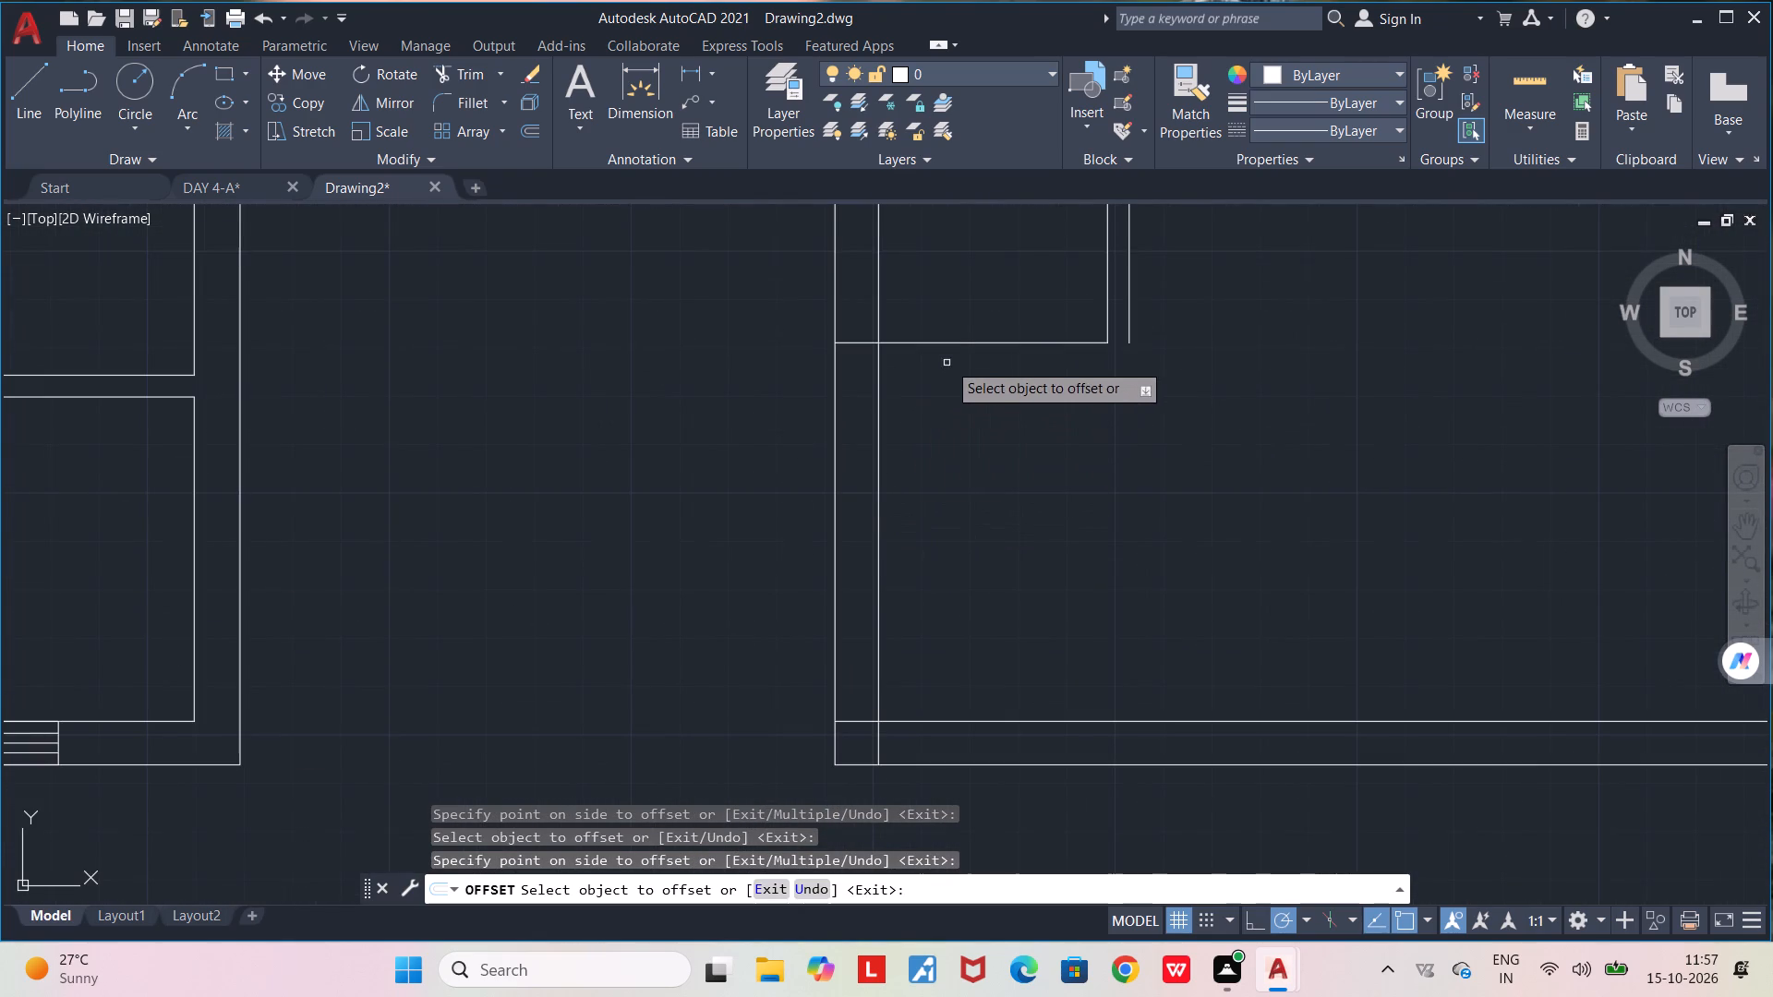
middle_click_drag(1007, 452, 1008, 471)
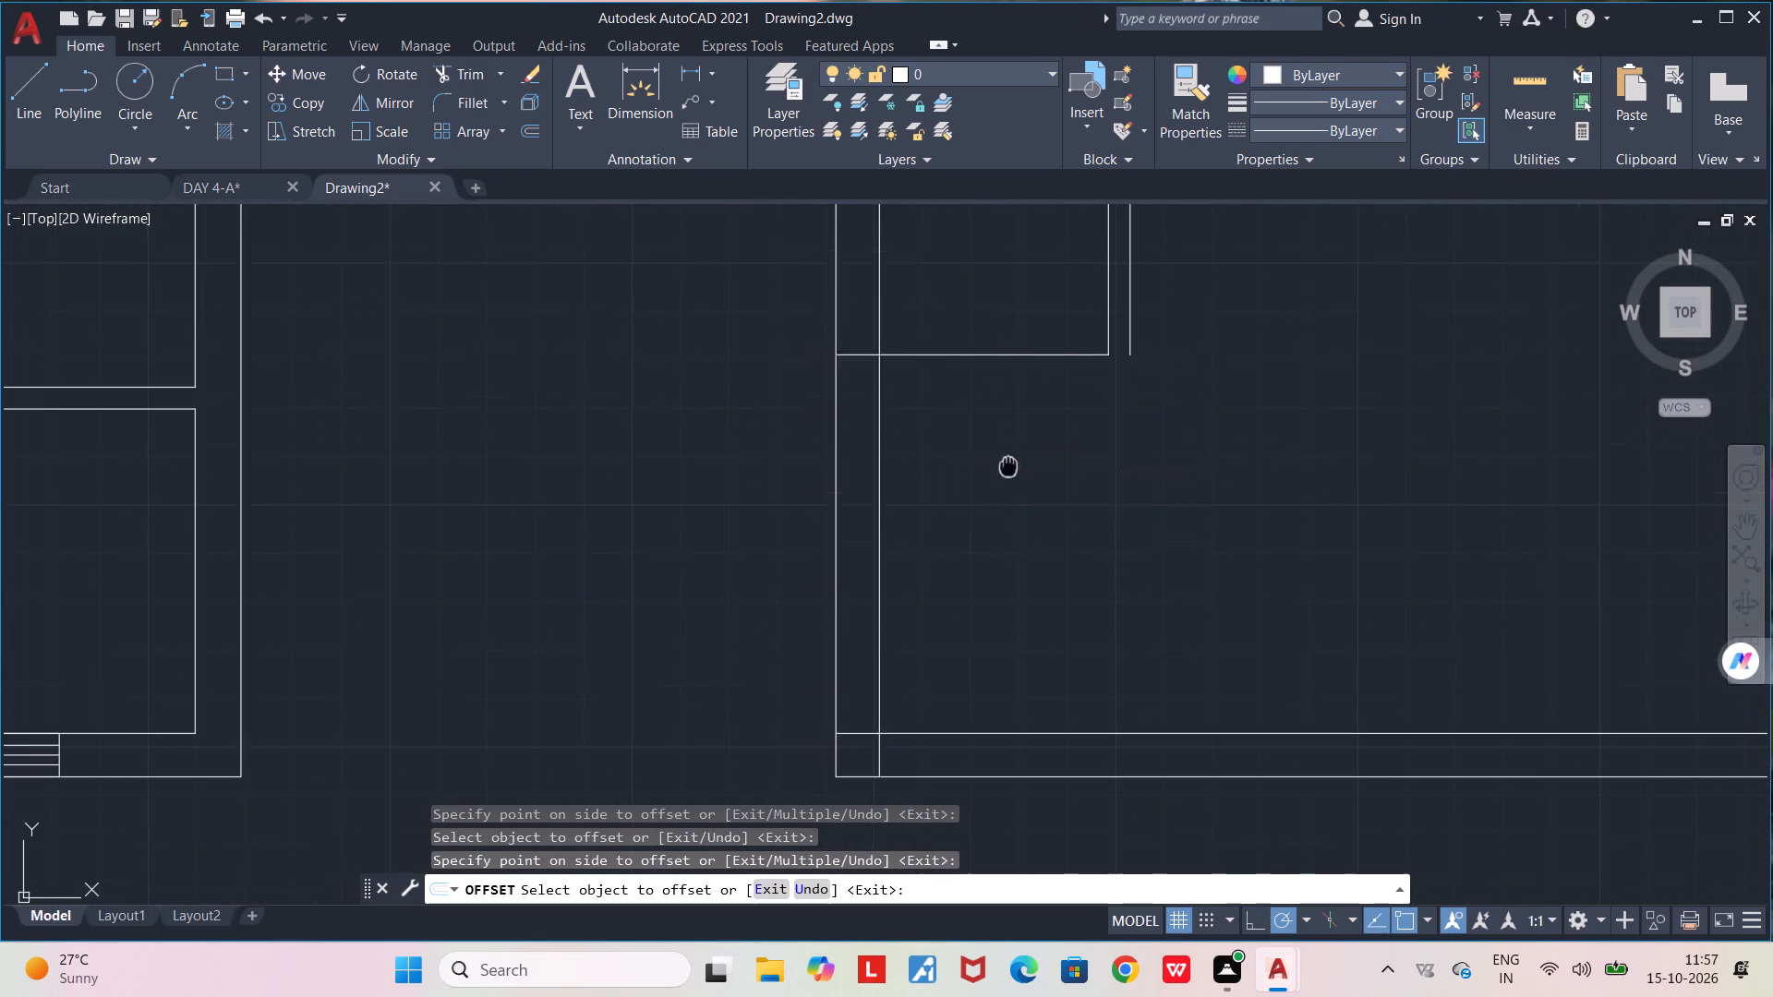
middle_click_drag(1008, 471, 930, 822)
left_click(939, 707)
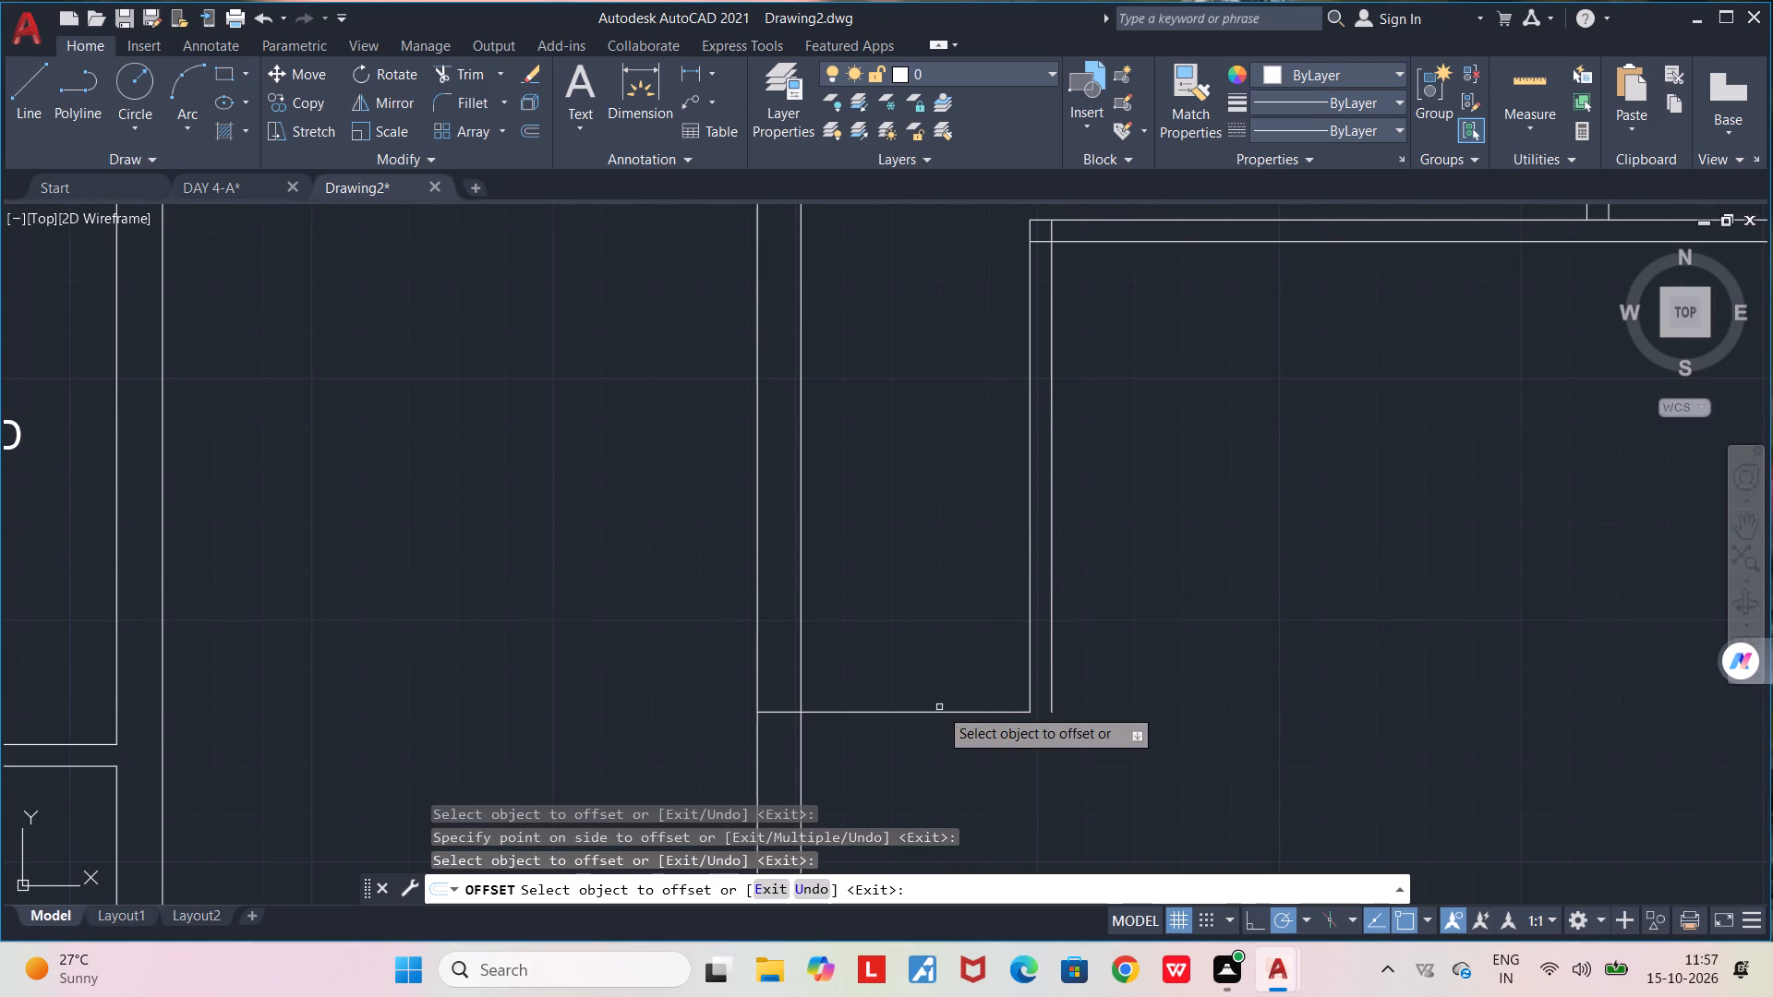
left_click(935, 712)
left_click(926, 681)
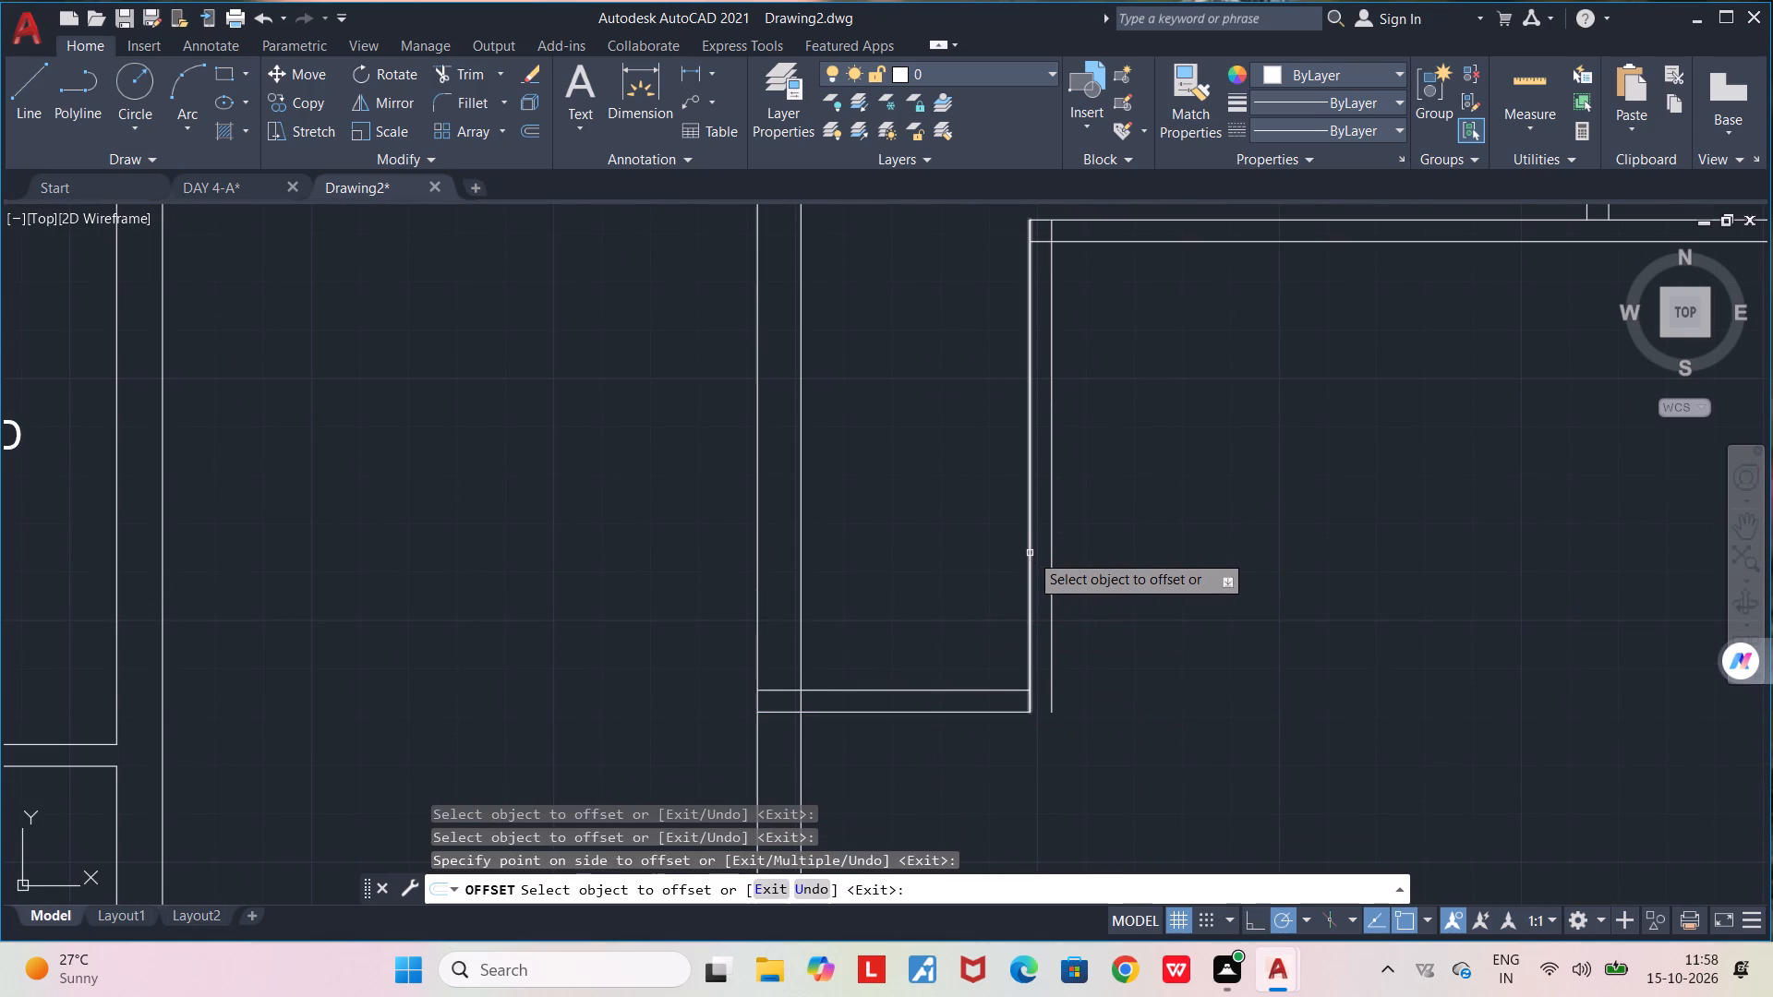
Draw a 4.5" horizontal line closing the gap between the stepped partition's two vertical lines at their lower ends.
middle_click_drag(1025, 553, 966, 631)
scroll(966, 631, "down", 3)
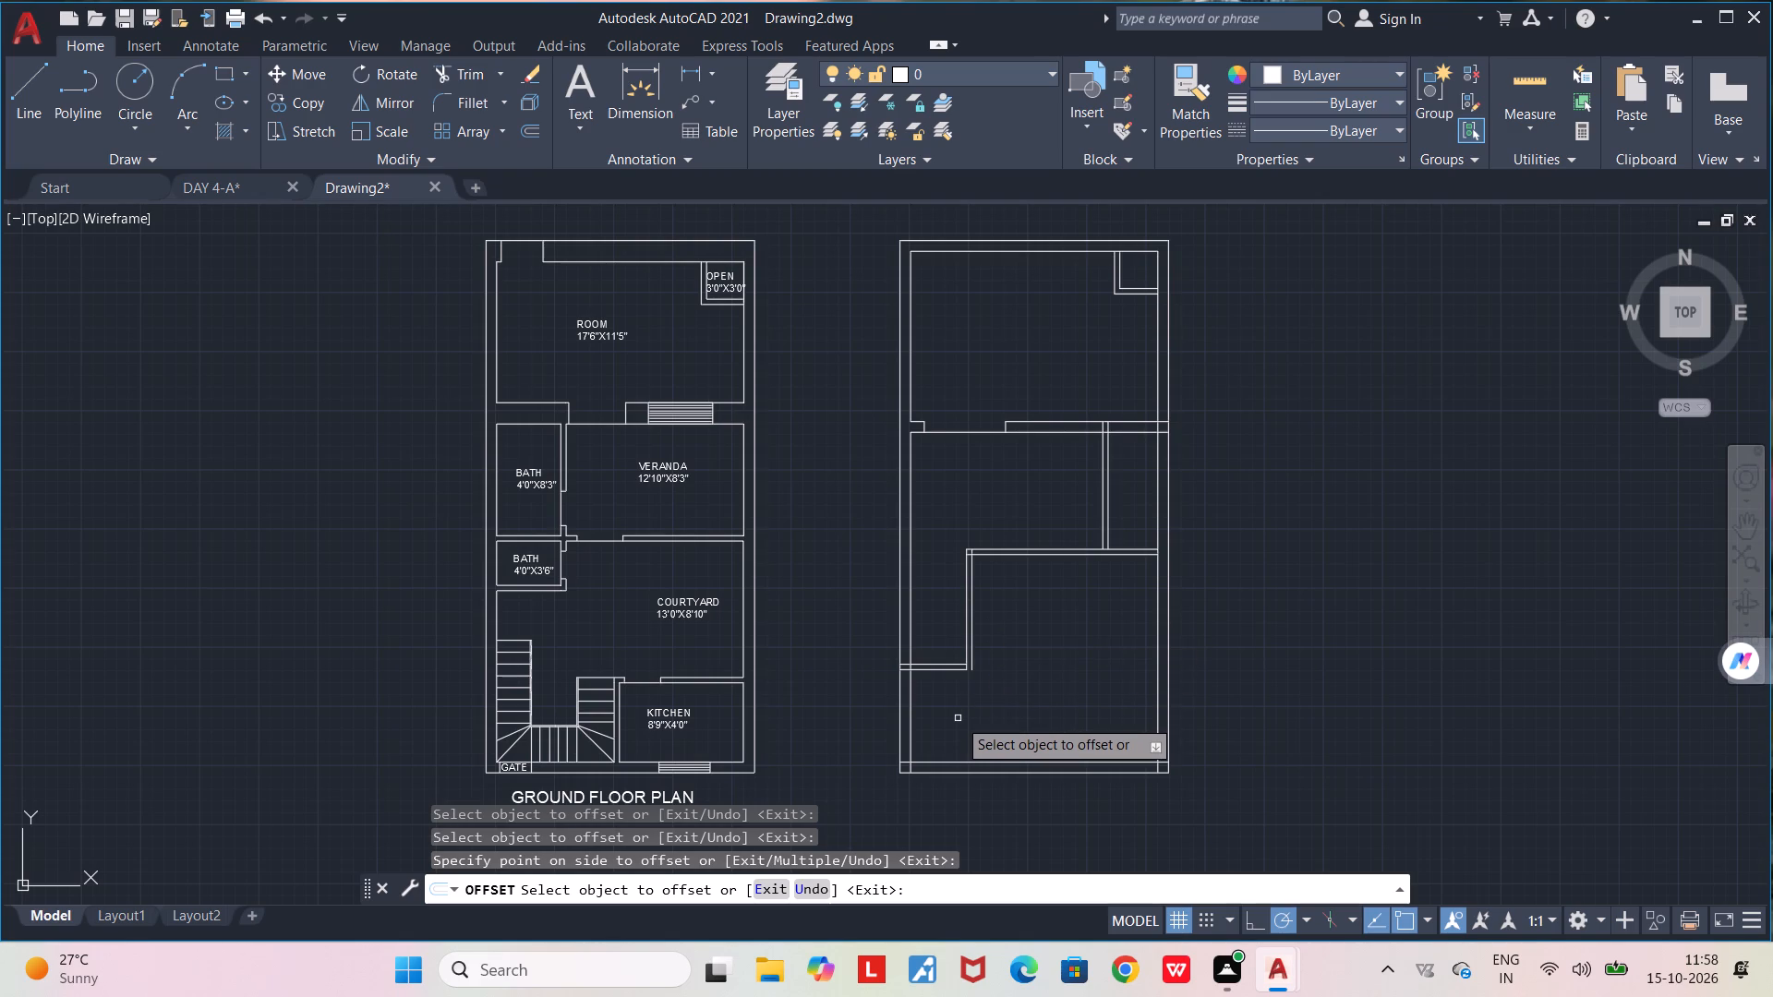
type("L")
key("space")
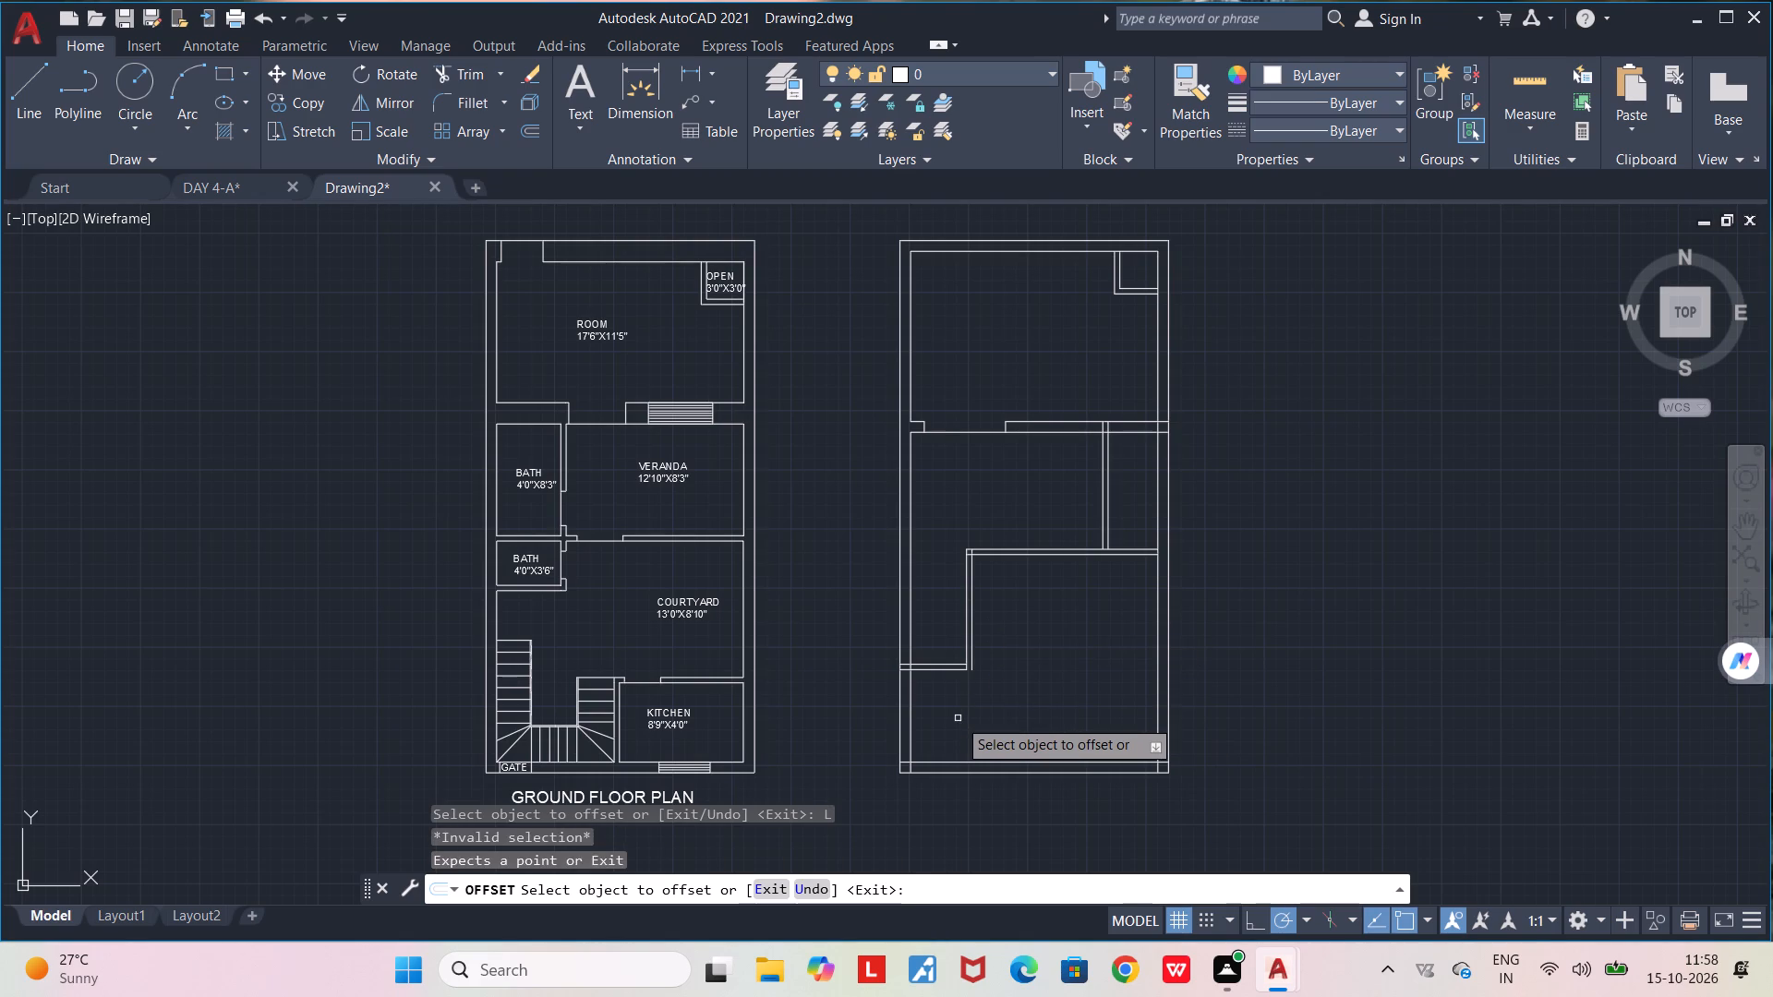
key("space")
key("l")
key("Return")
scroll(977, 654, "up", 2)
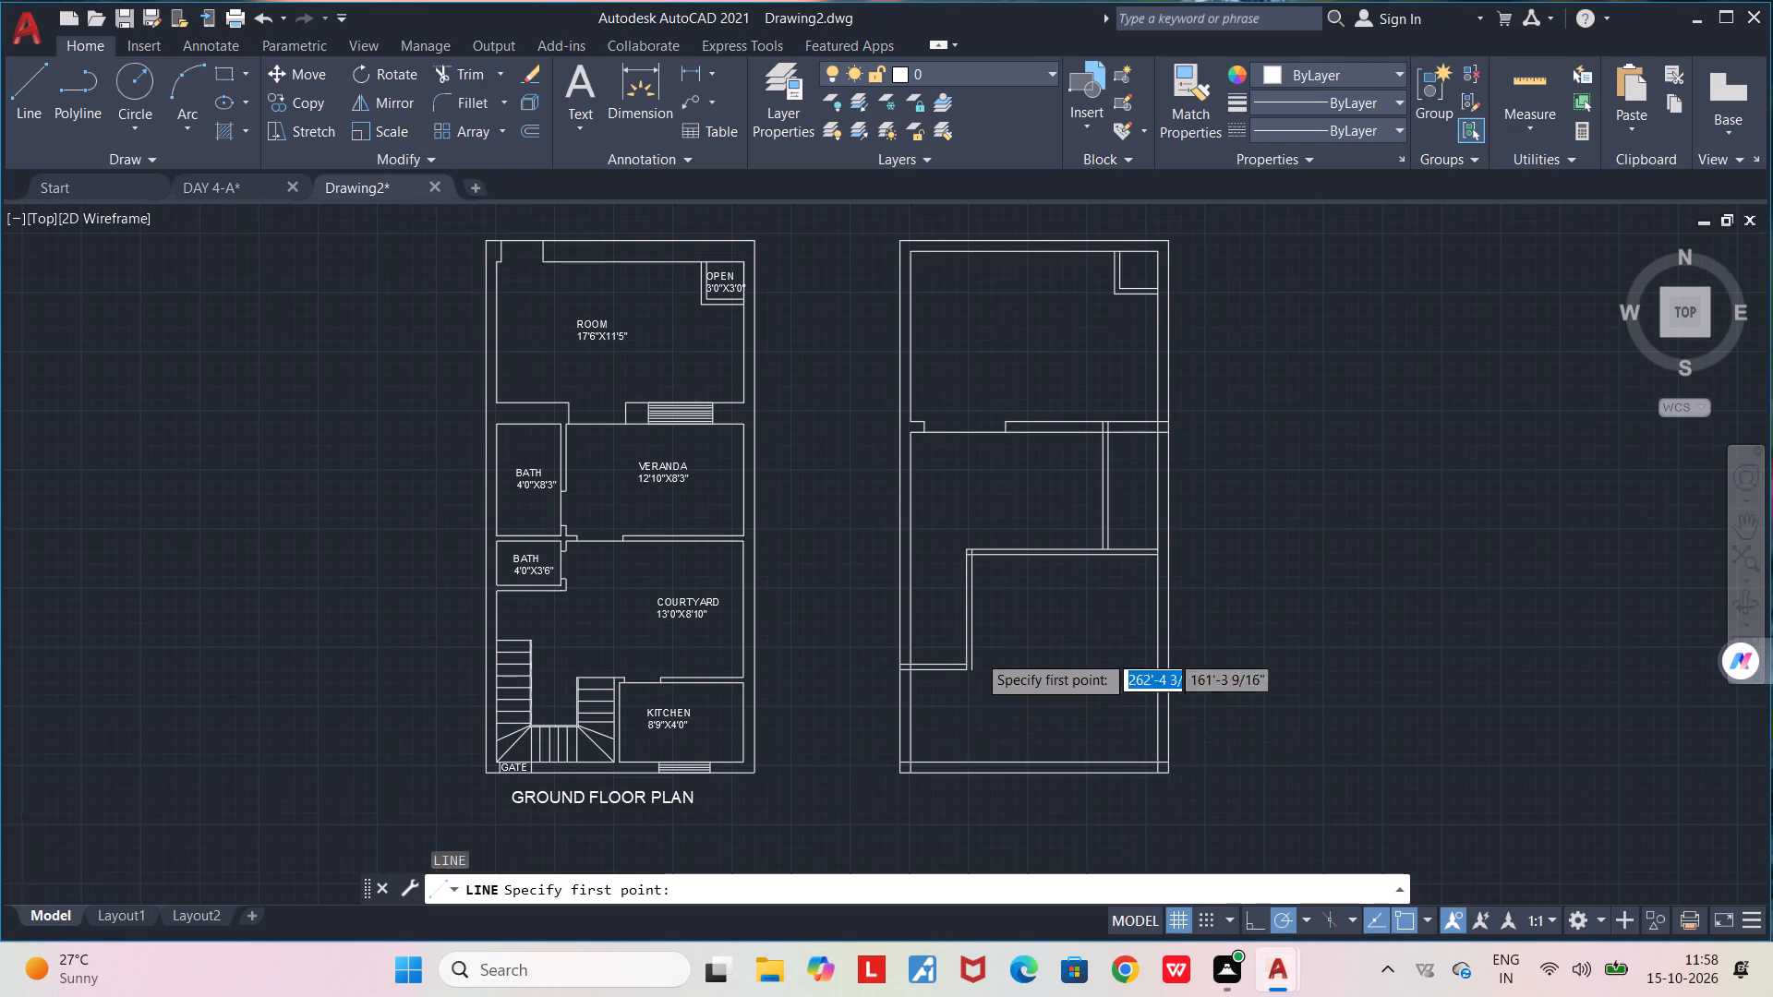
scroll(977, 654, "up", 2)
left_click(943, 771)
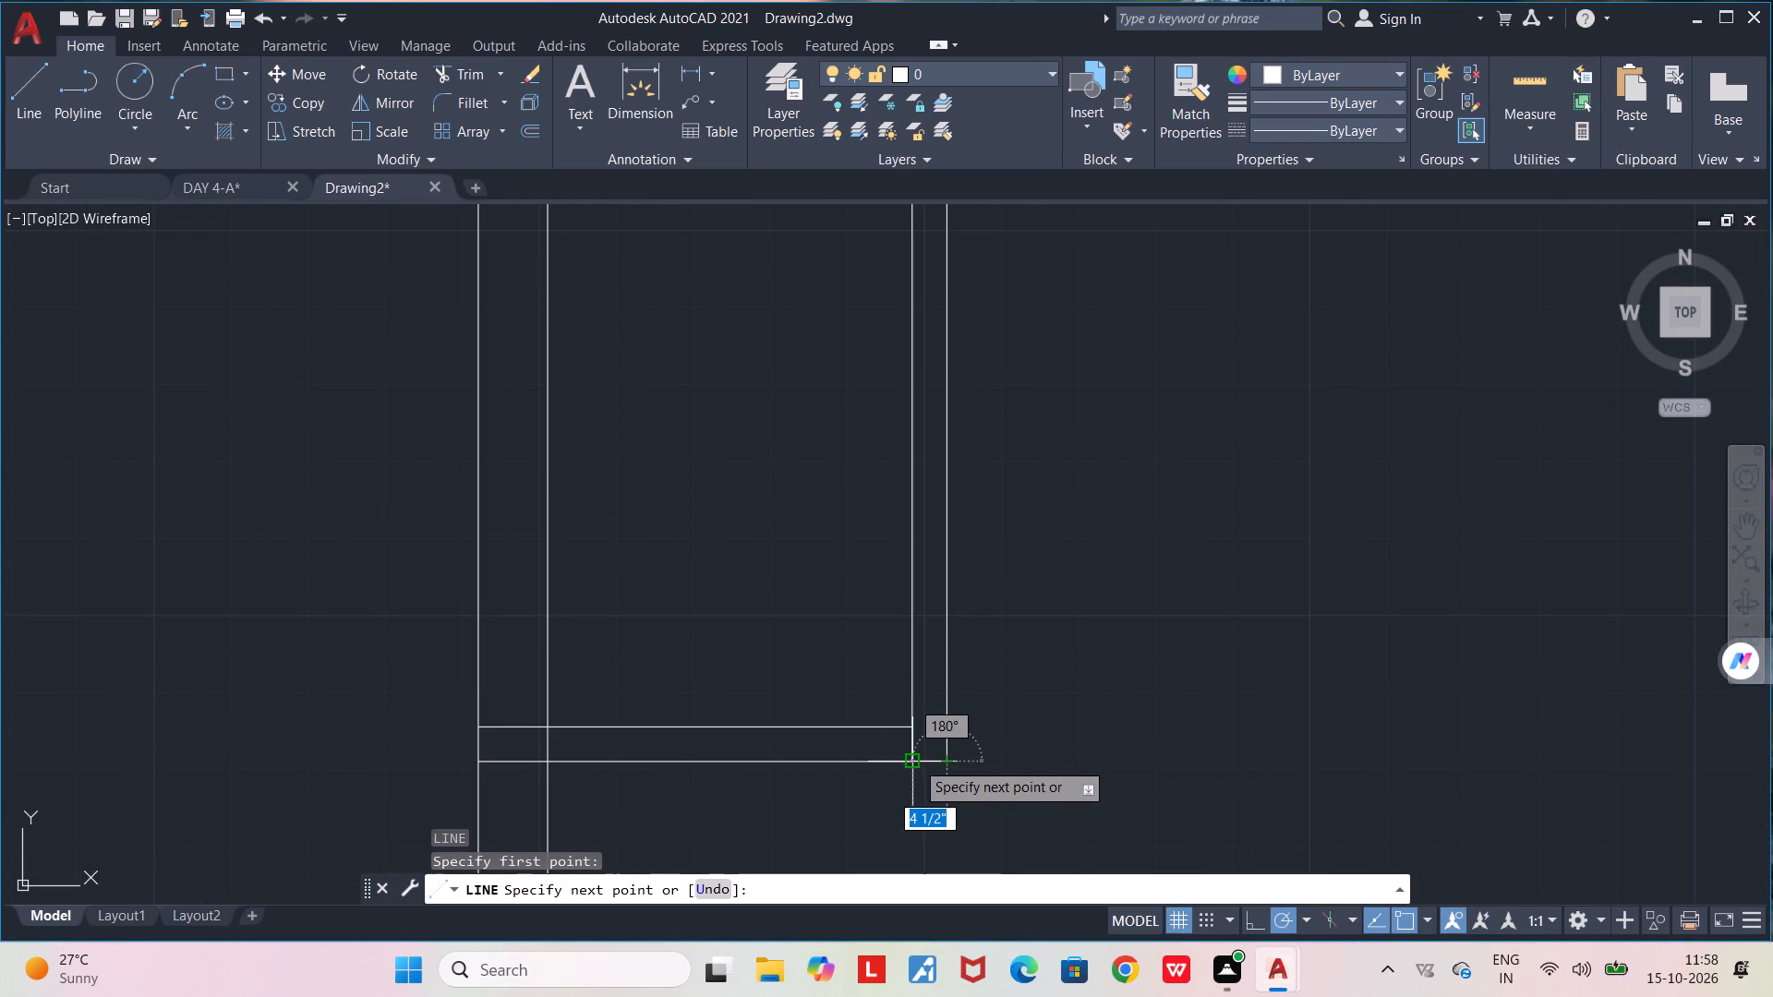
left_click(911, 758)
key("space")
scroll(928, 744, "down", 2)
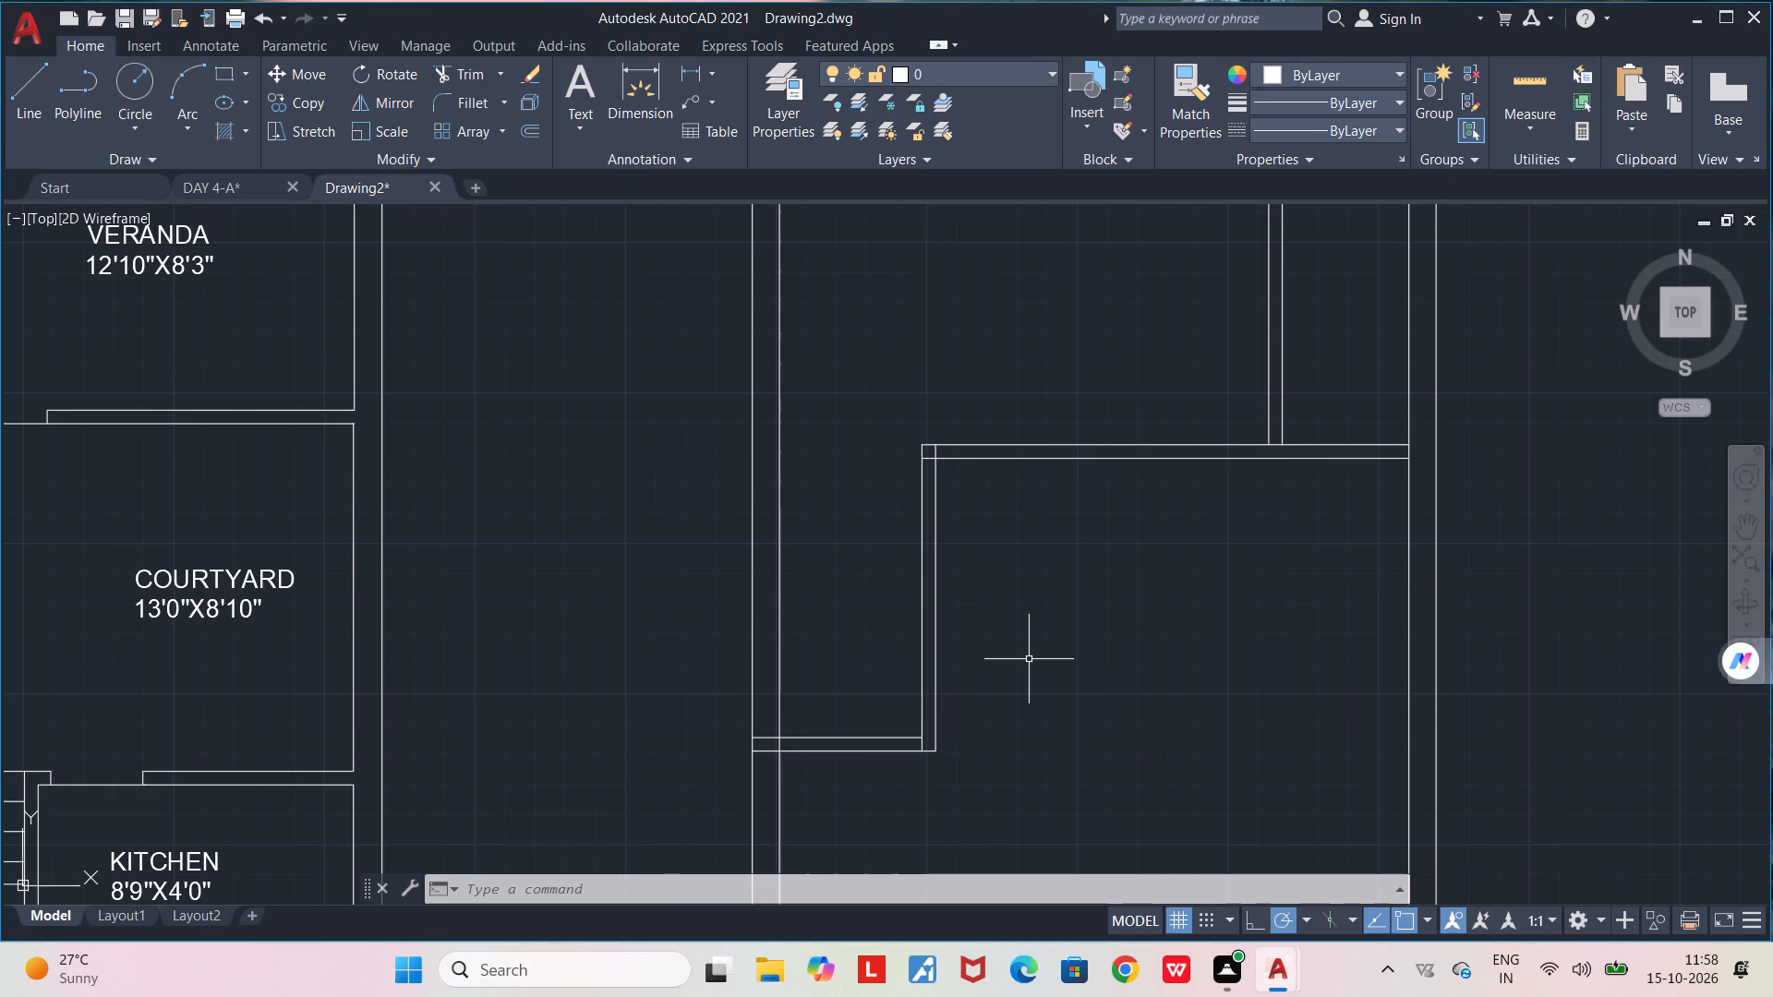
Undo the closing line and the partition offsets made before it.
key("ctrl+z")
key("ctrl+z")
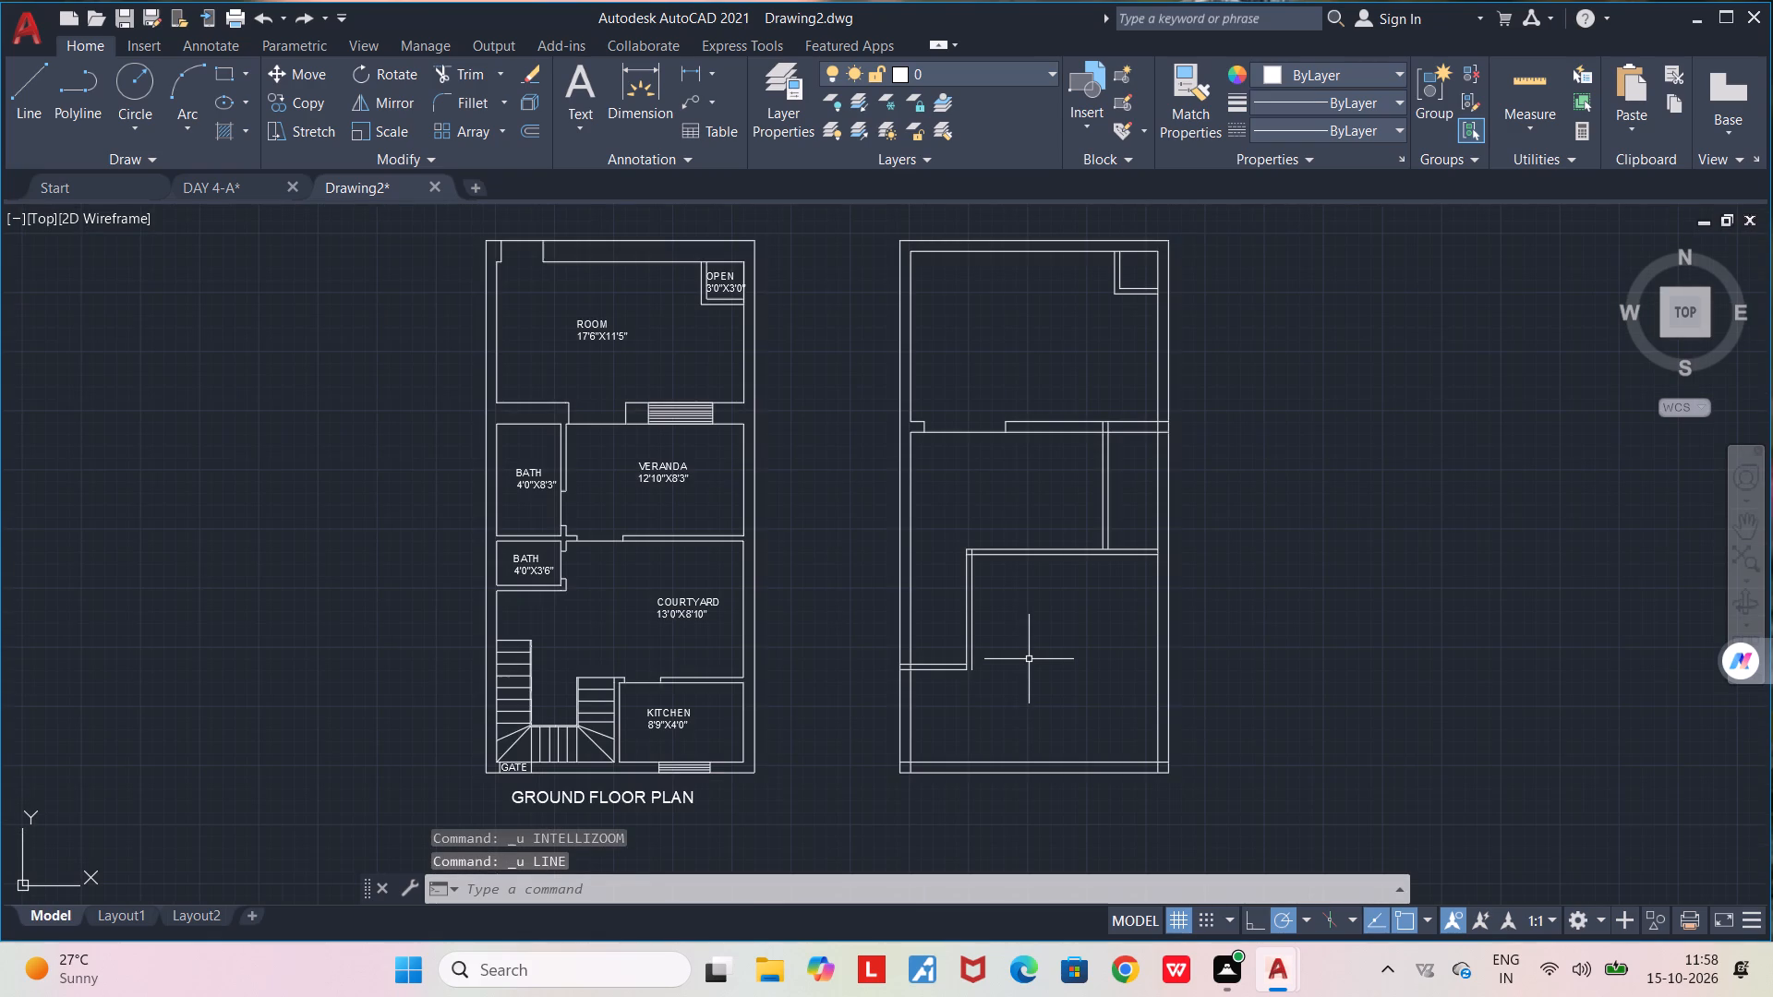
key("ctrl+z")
Offset the vertical partition line below the cross wall 4.5" to the right.
middle_click_drag(1012, 621, 722, 696)
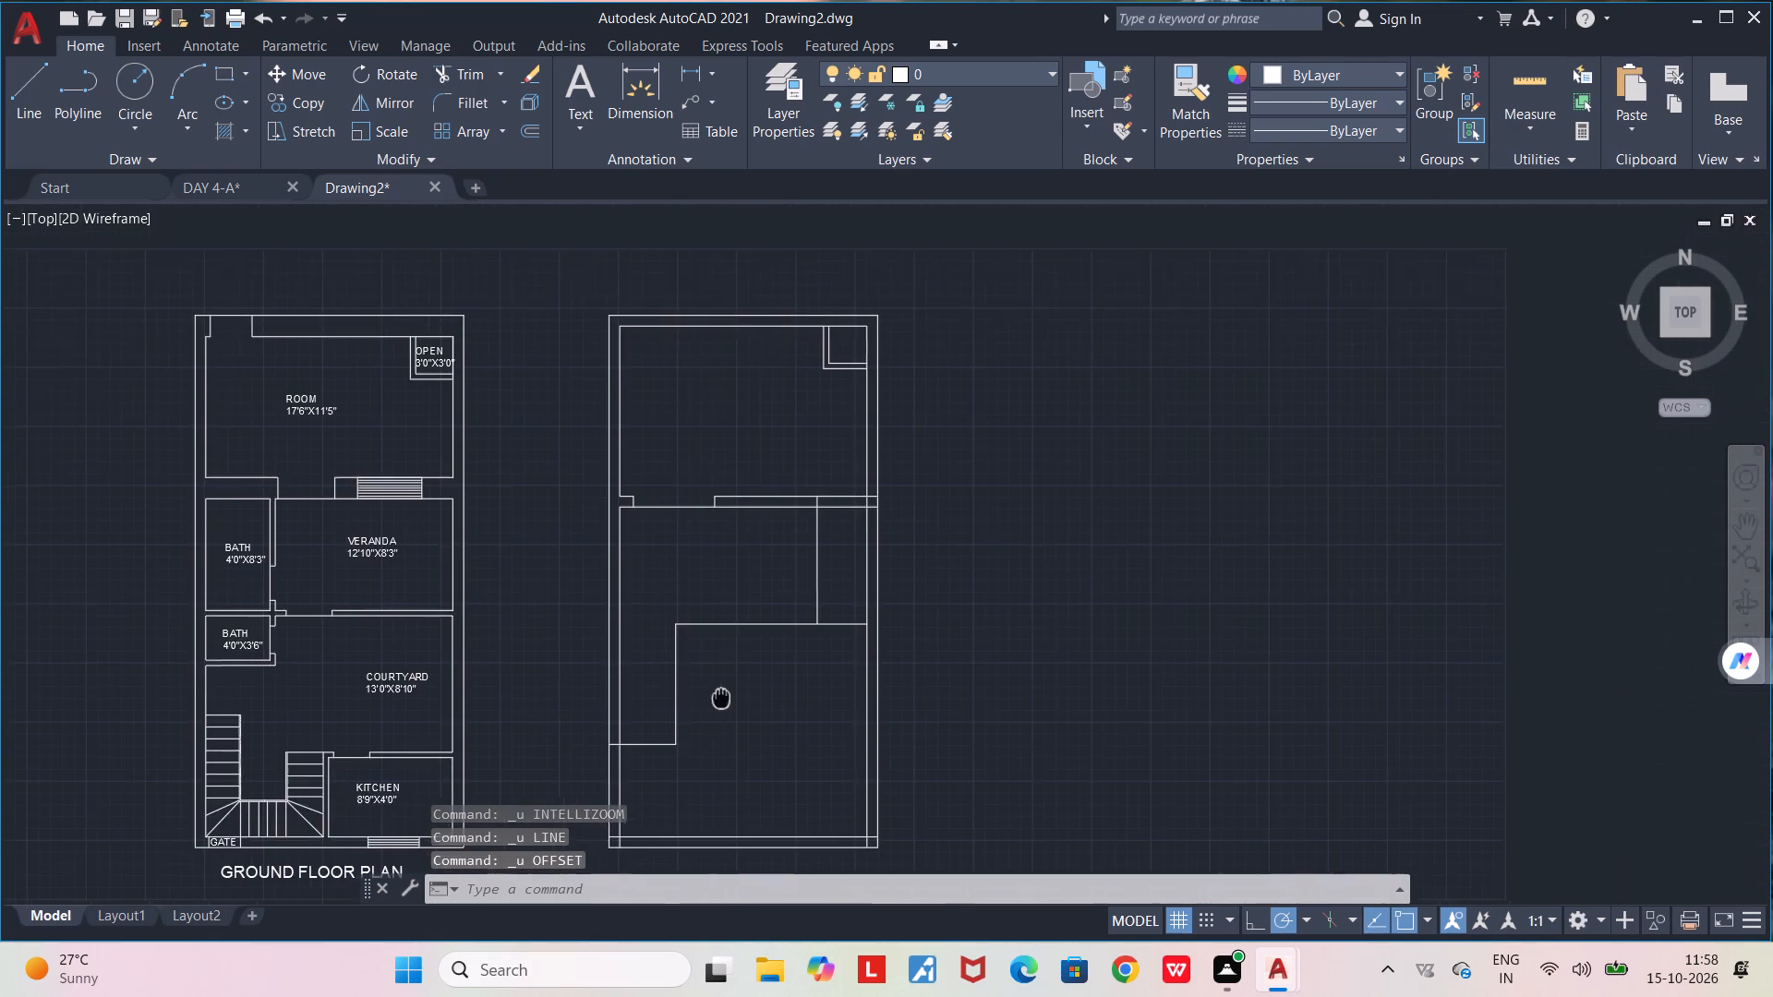
middle_click_drag(722, 696, 726, 698)
scroll(830, 595, "up", 2)
key("o")
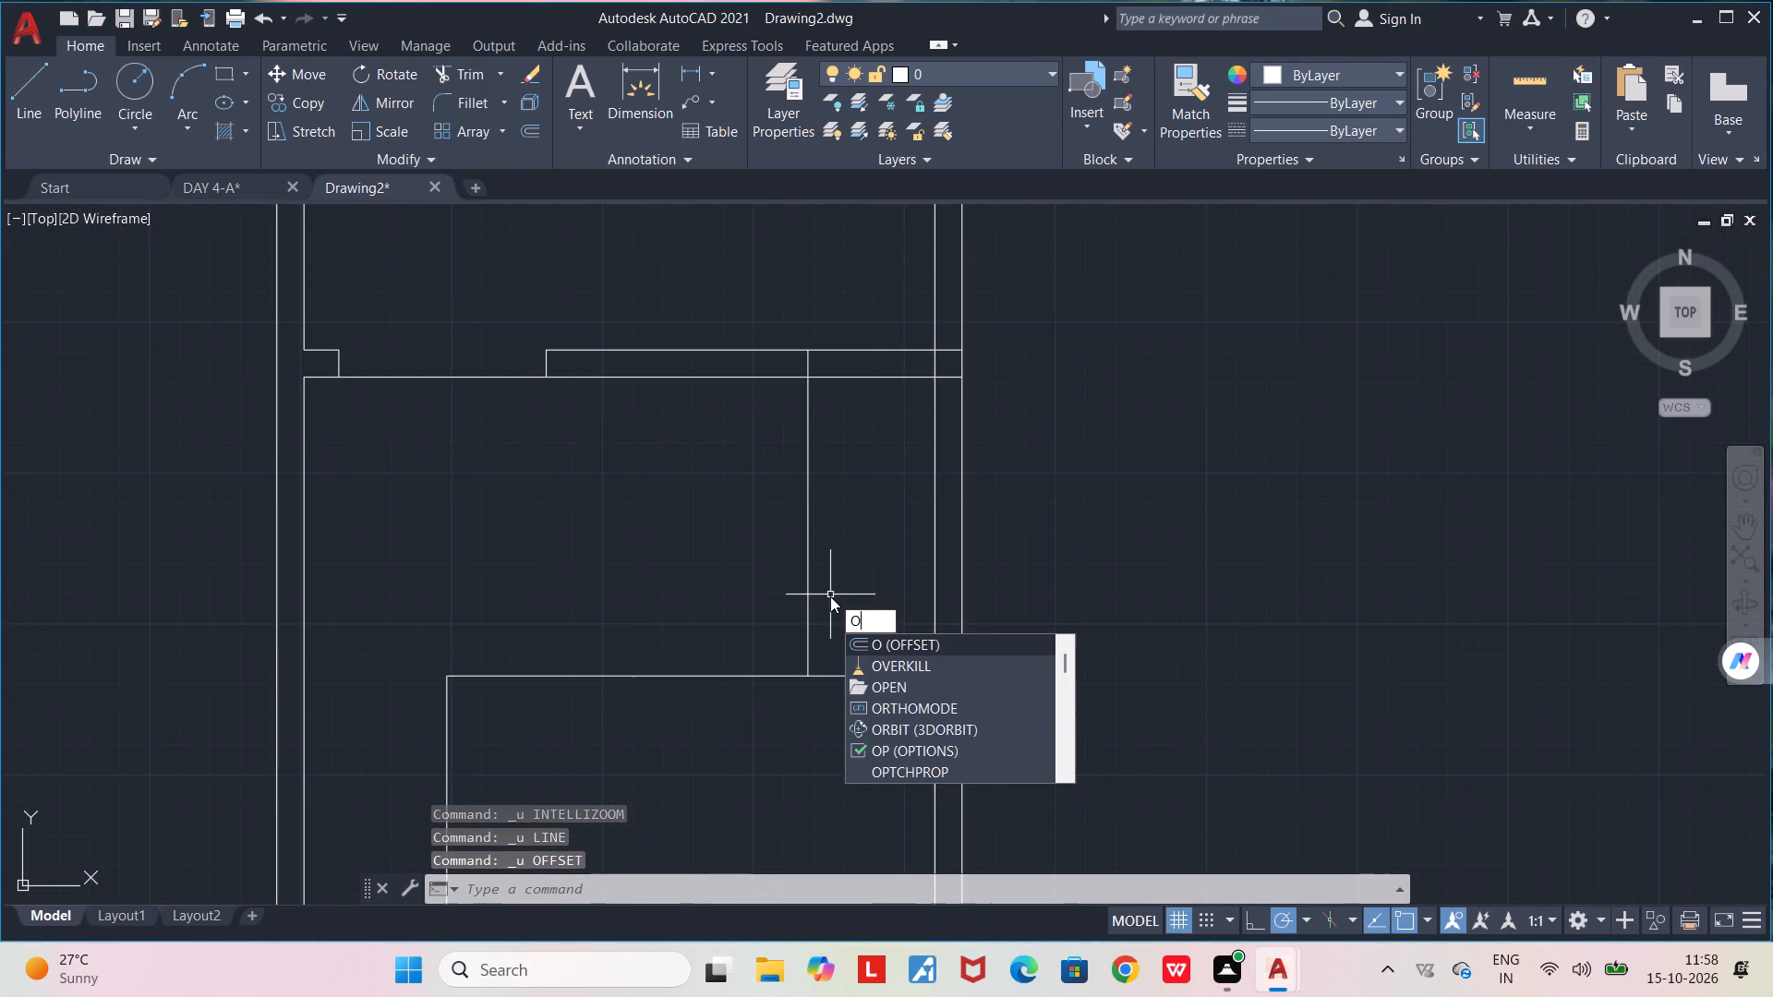
type("FF")
key("Return")
scroll(830, 596, "up", 2)
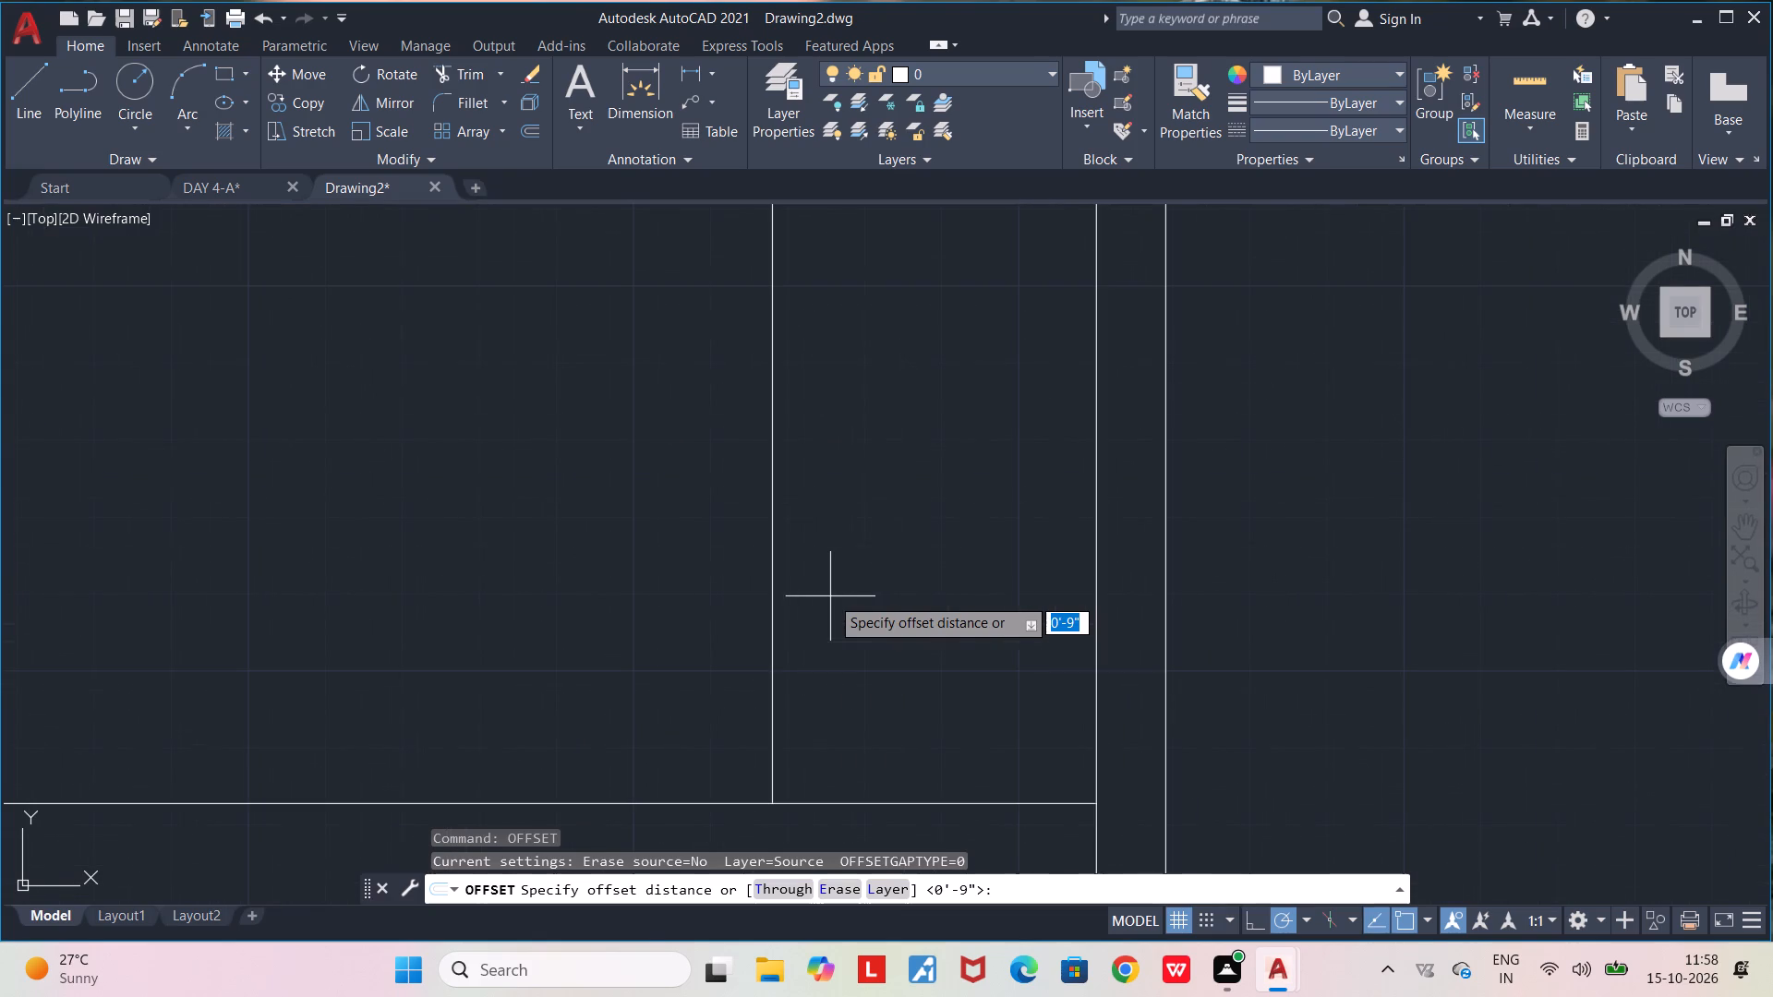
left_click(772, 592)
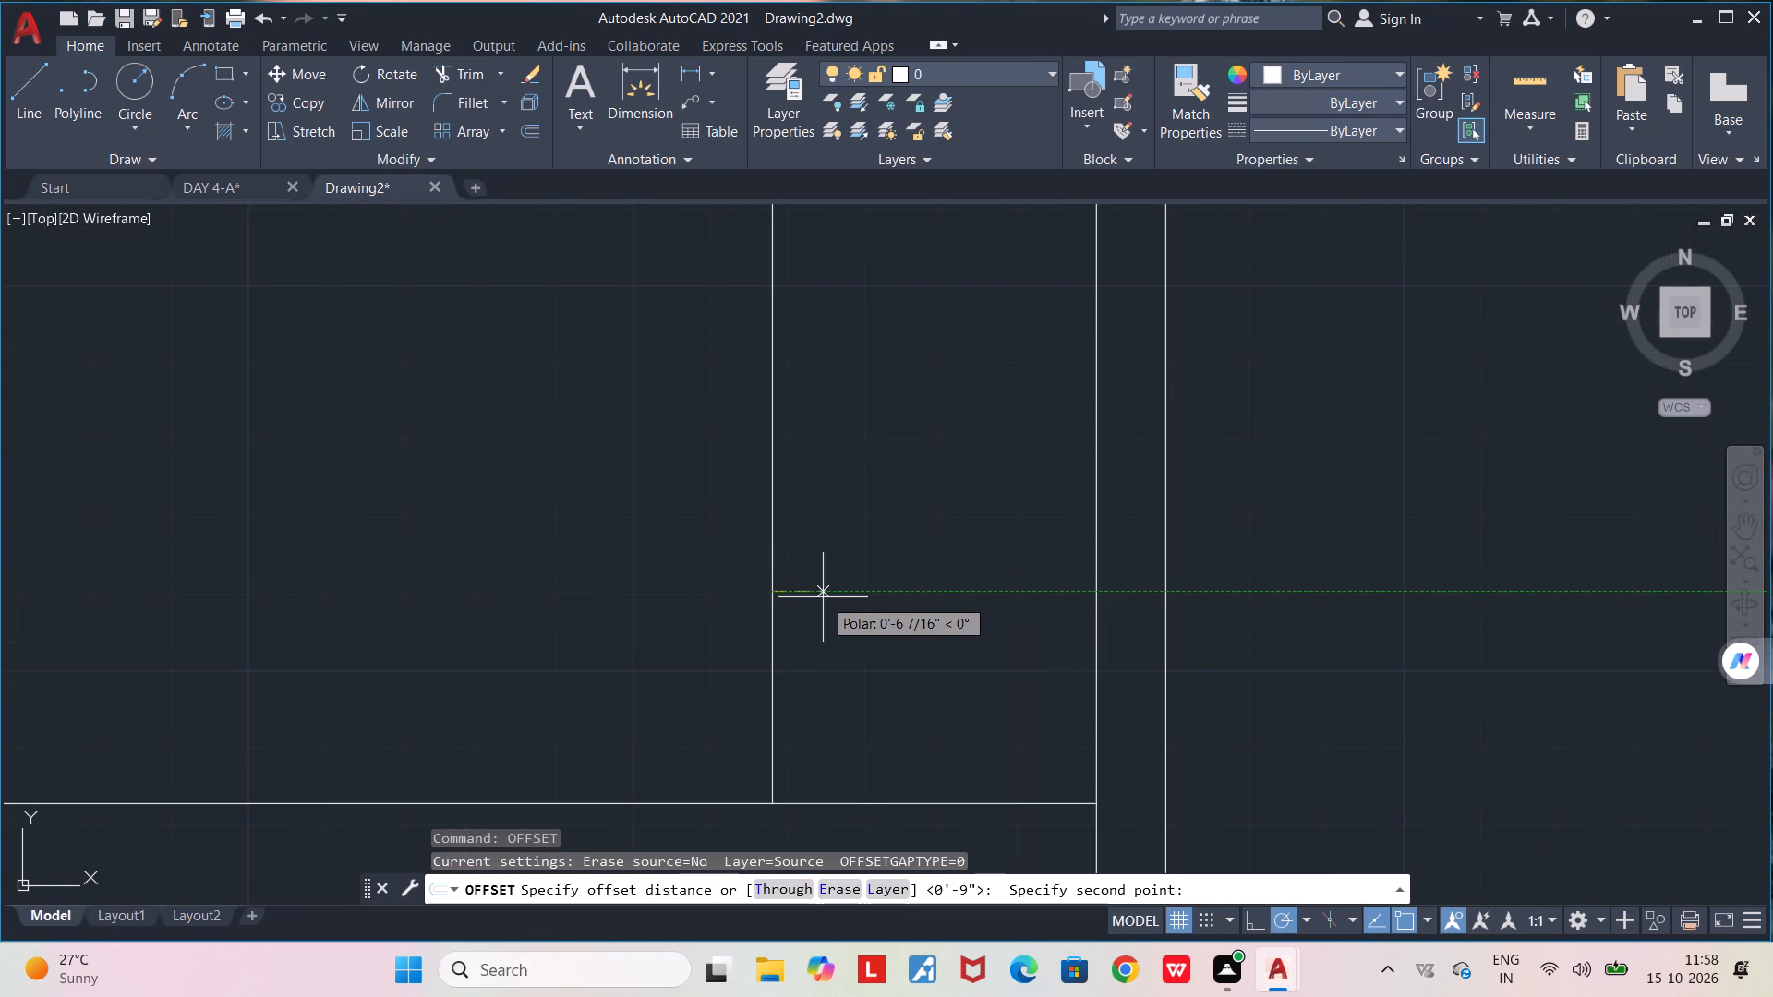
type("4.5\"")
key("shift+Return")
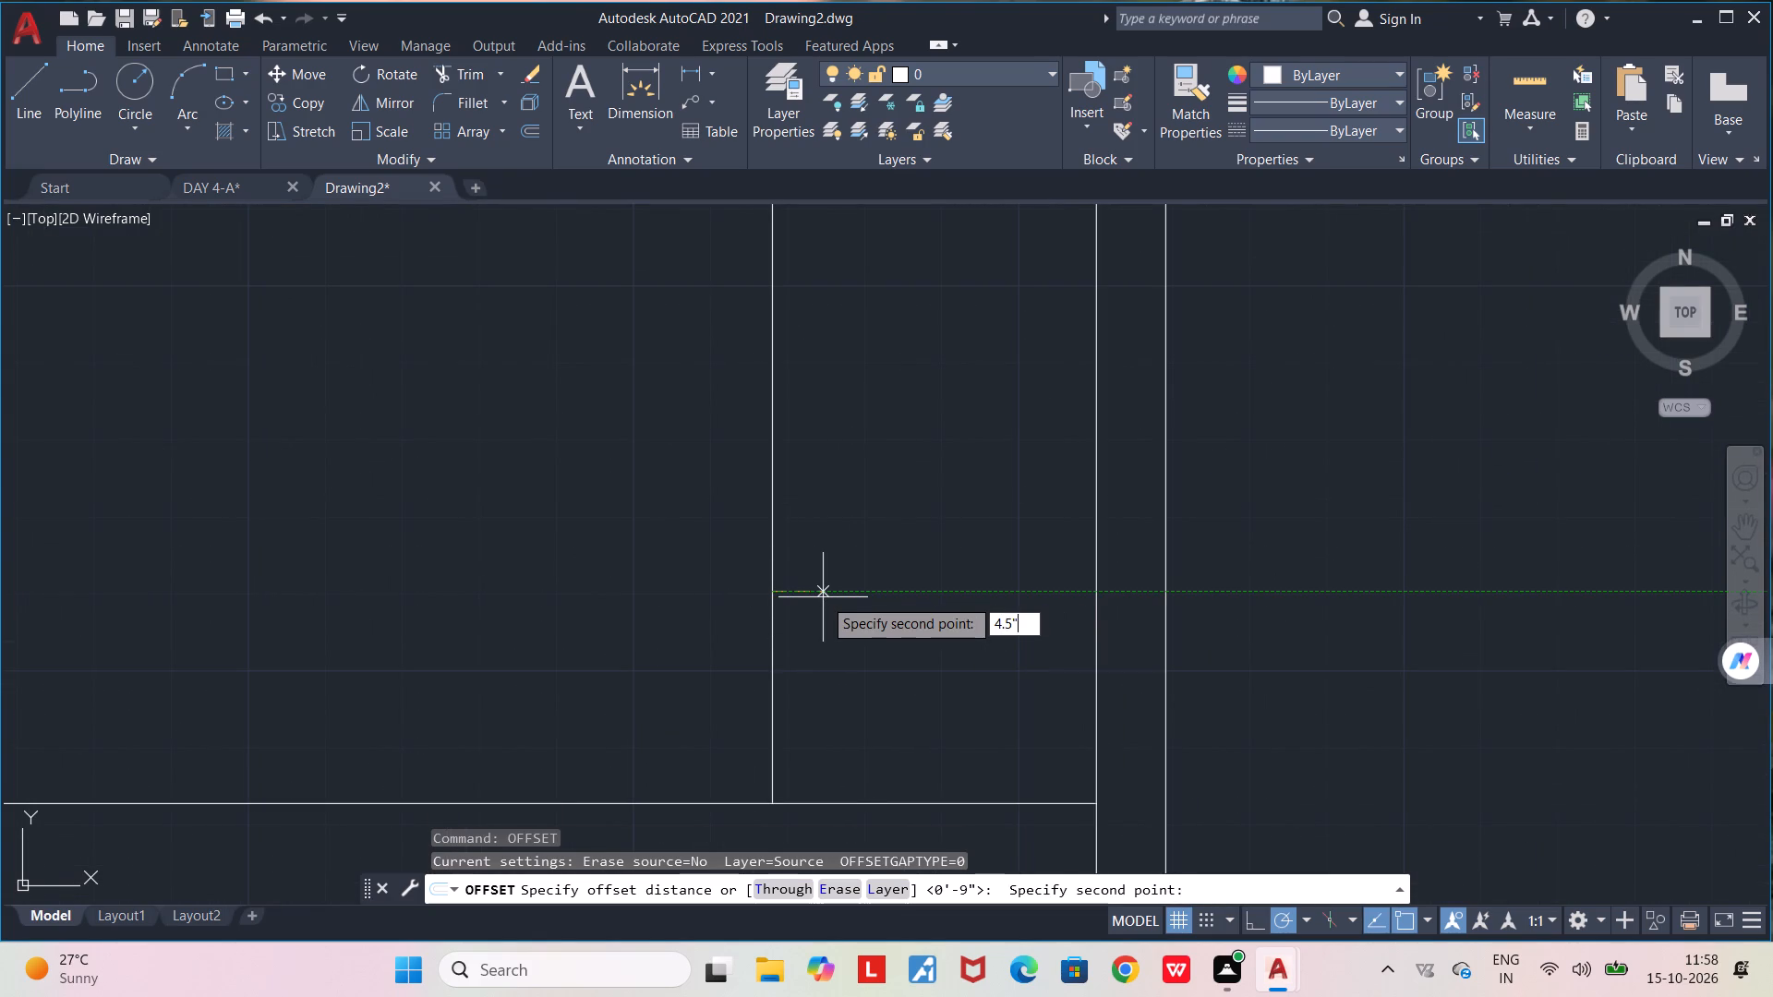
left_click(774, 544)
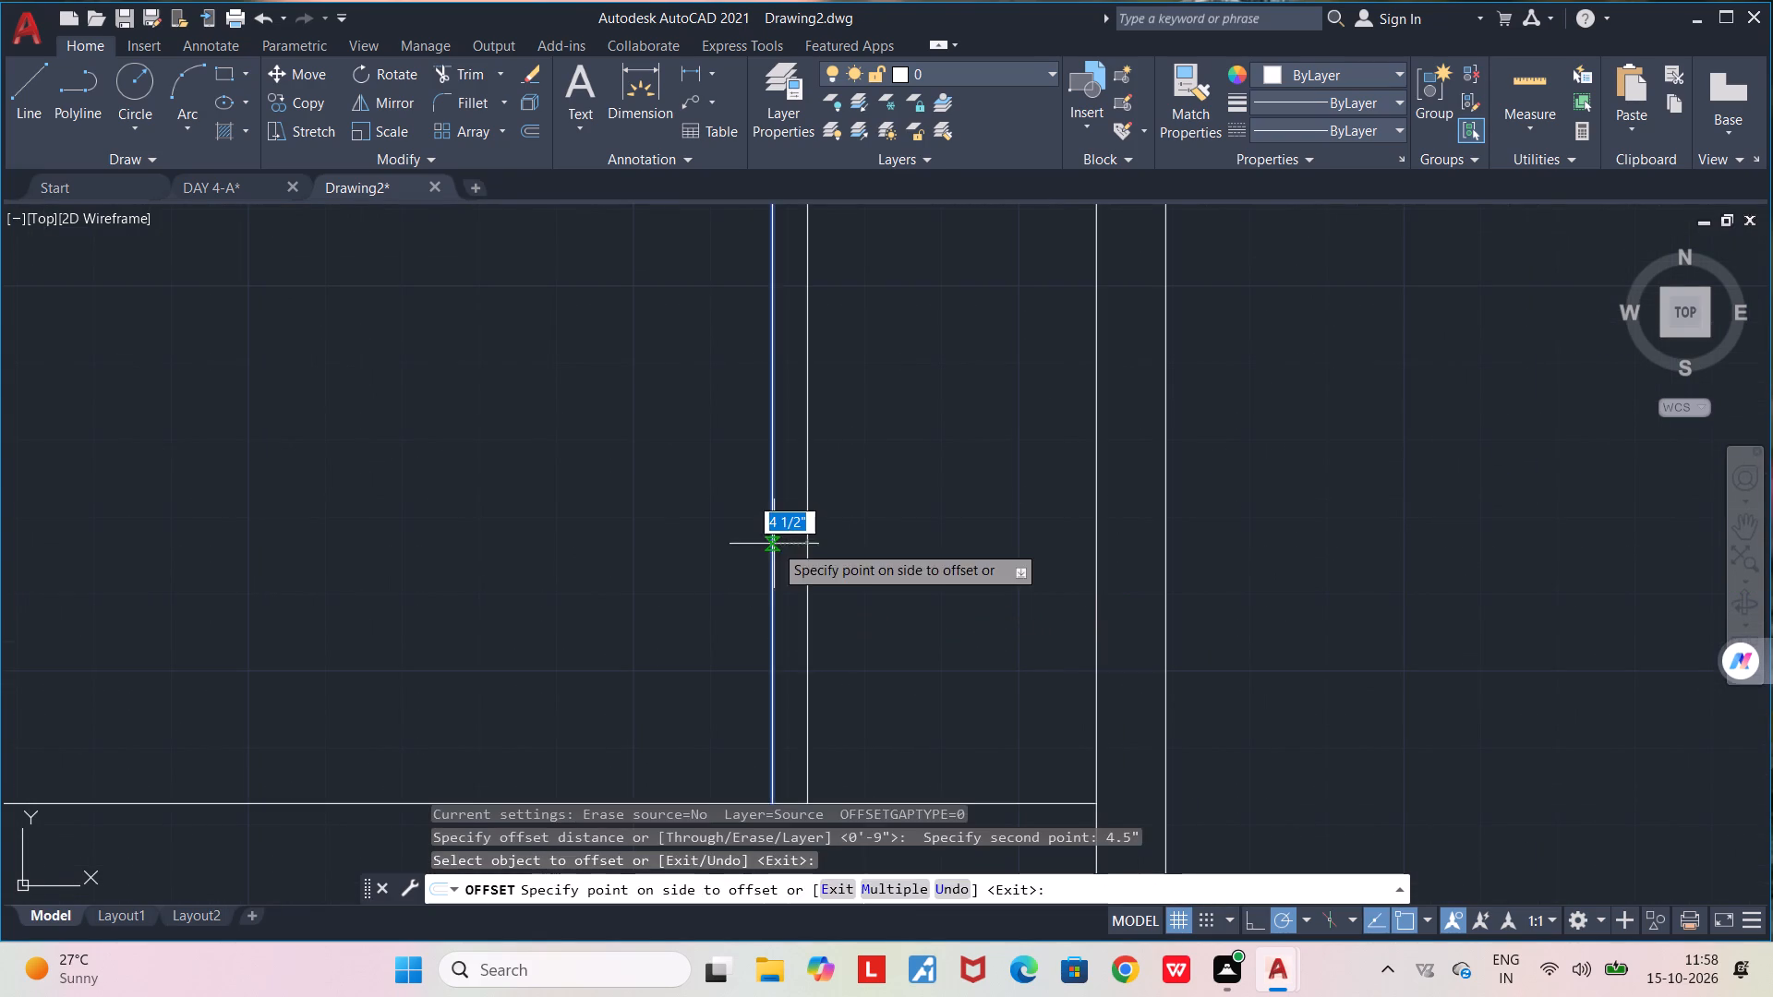
left_click(793, 555)
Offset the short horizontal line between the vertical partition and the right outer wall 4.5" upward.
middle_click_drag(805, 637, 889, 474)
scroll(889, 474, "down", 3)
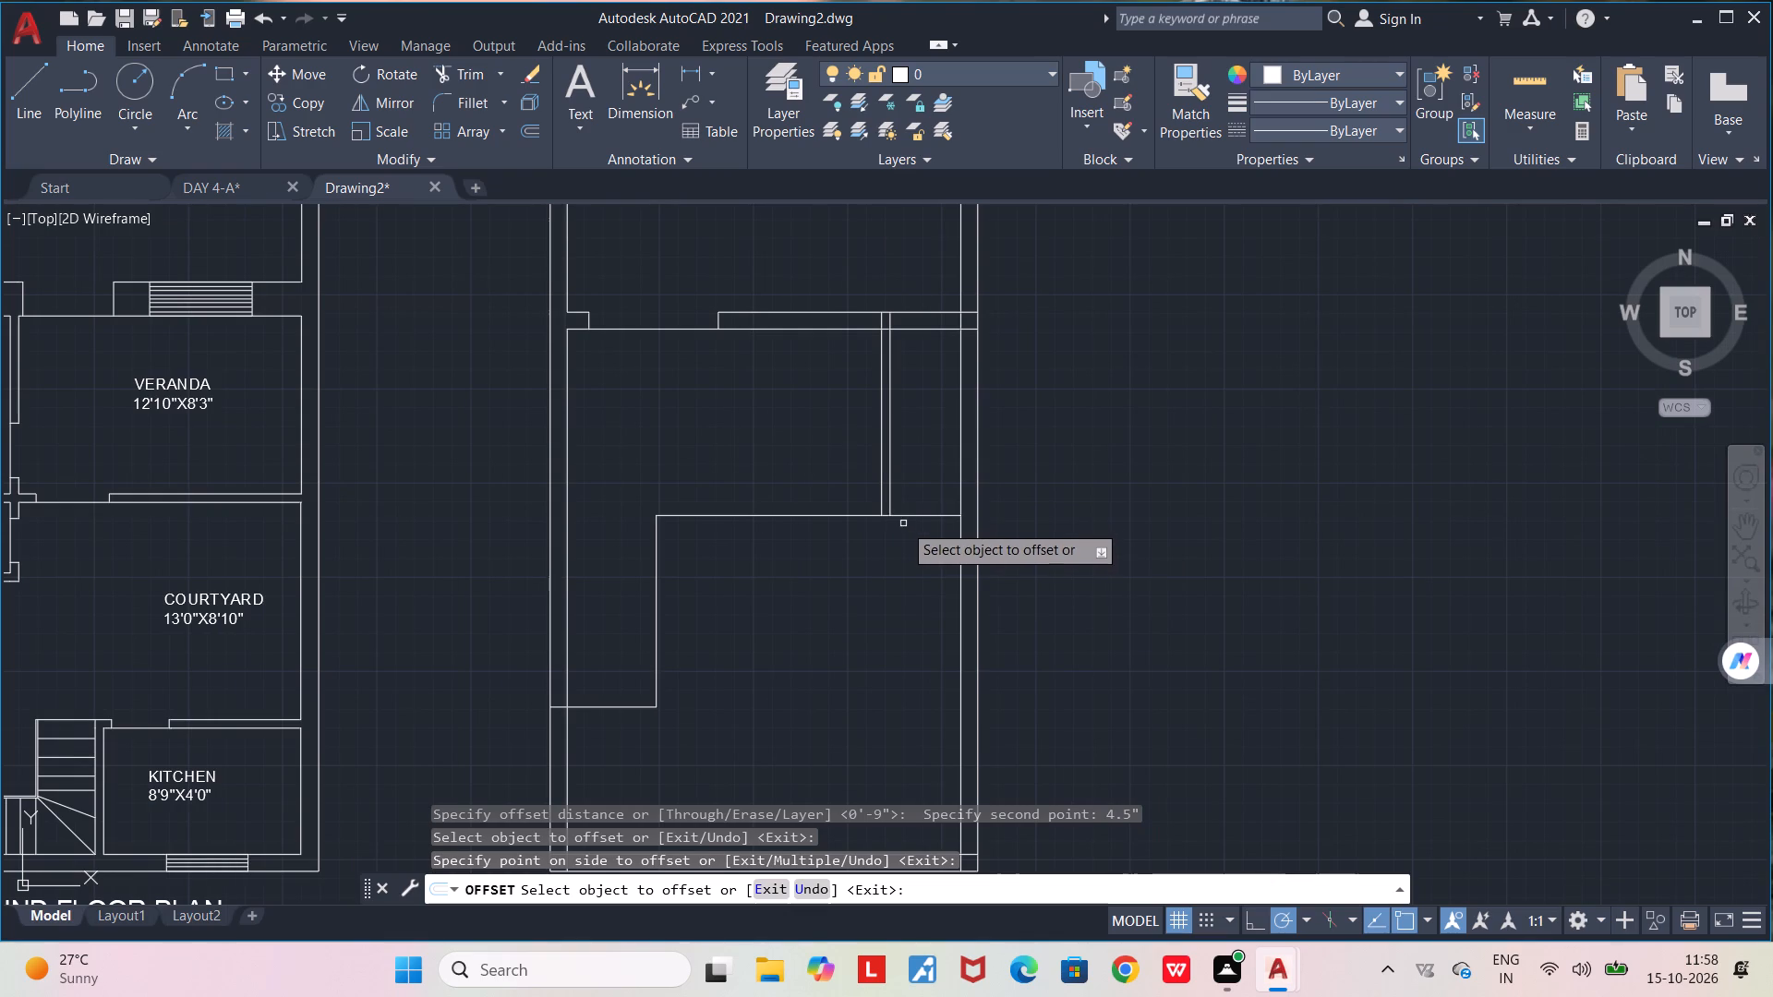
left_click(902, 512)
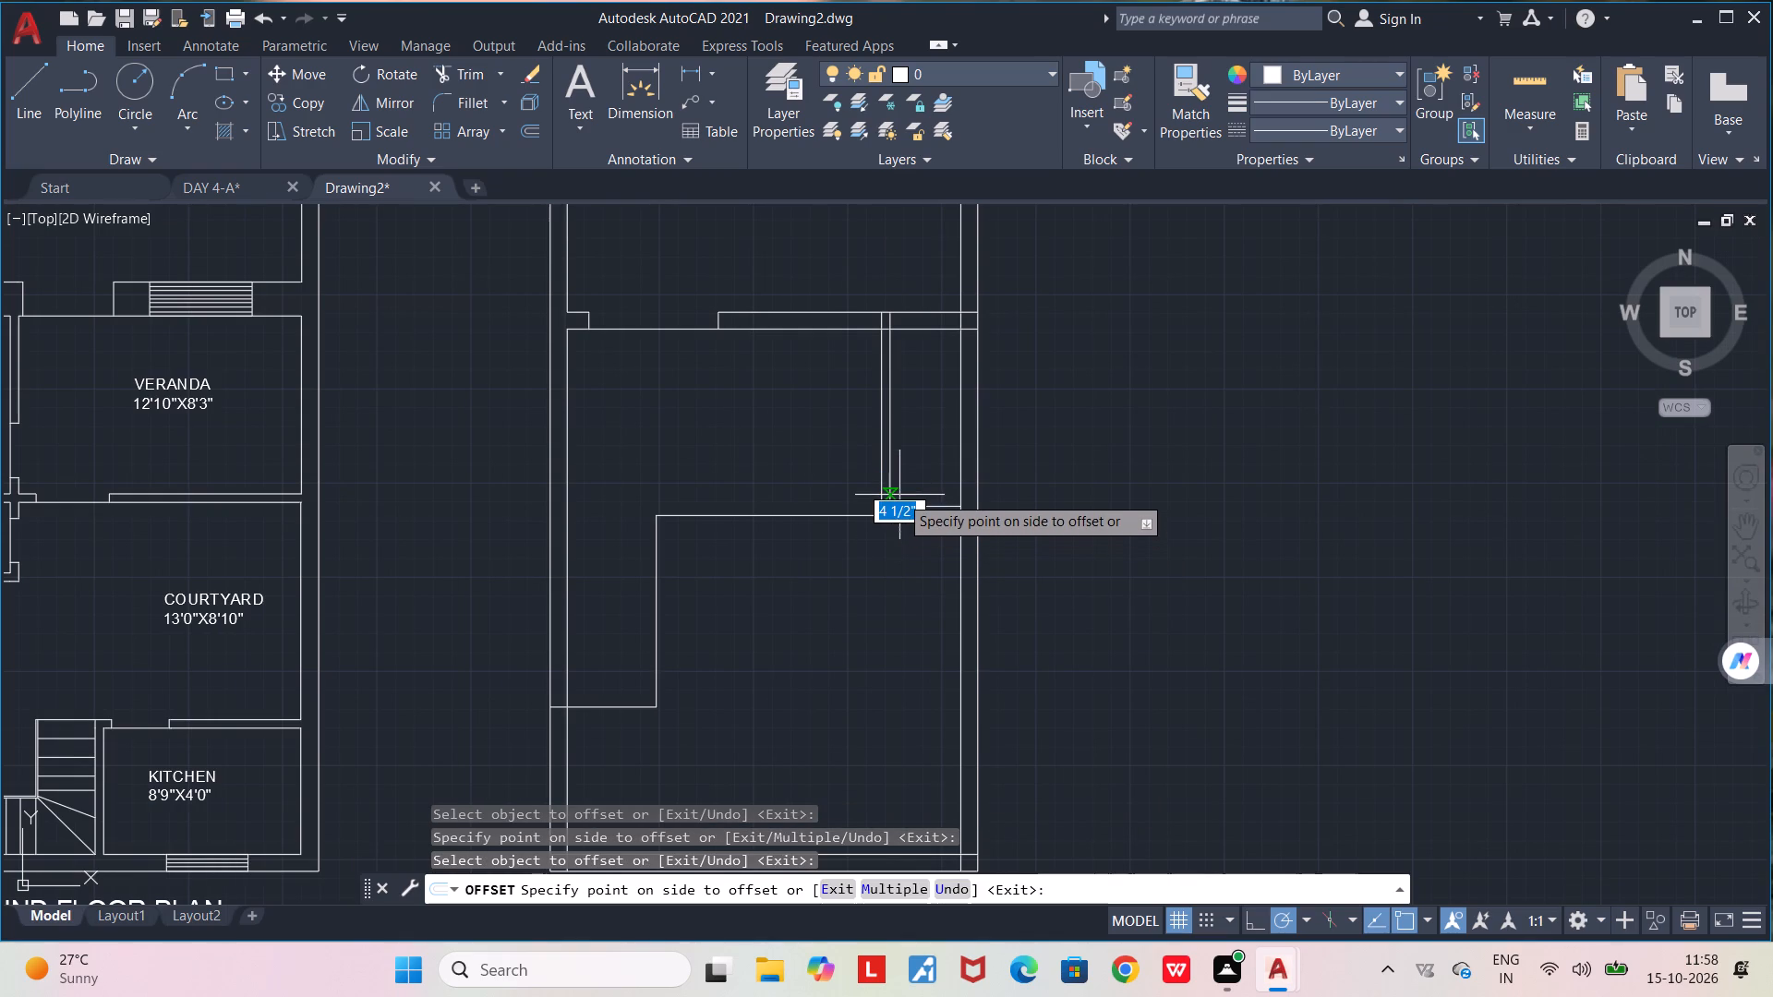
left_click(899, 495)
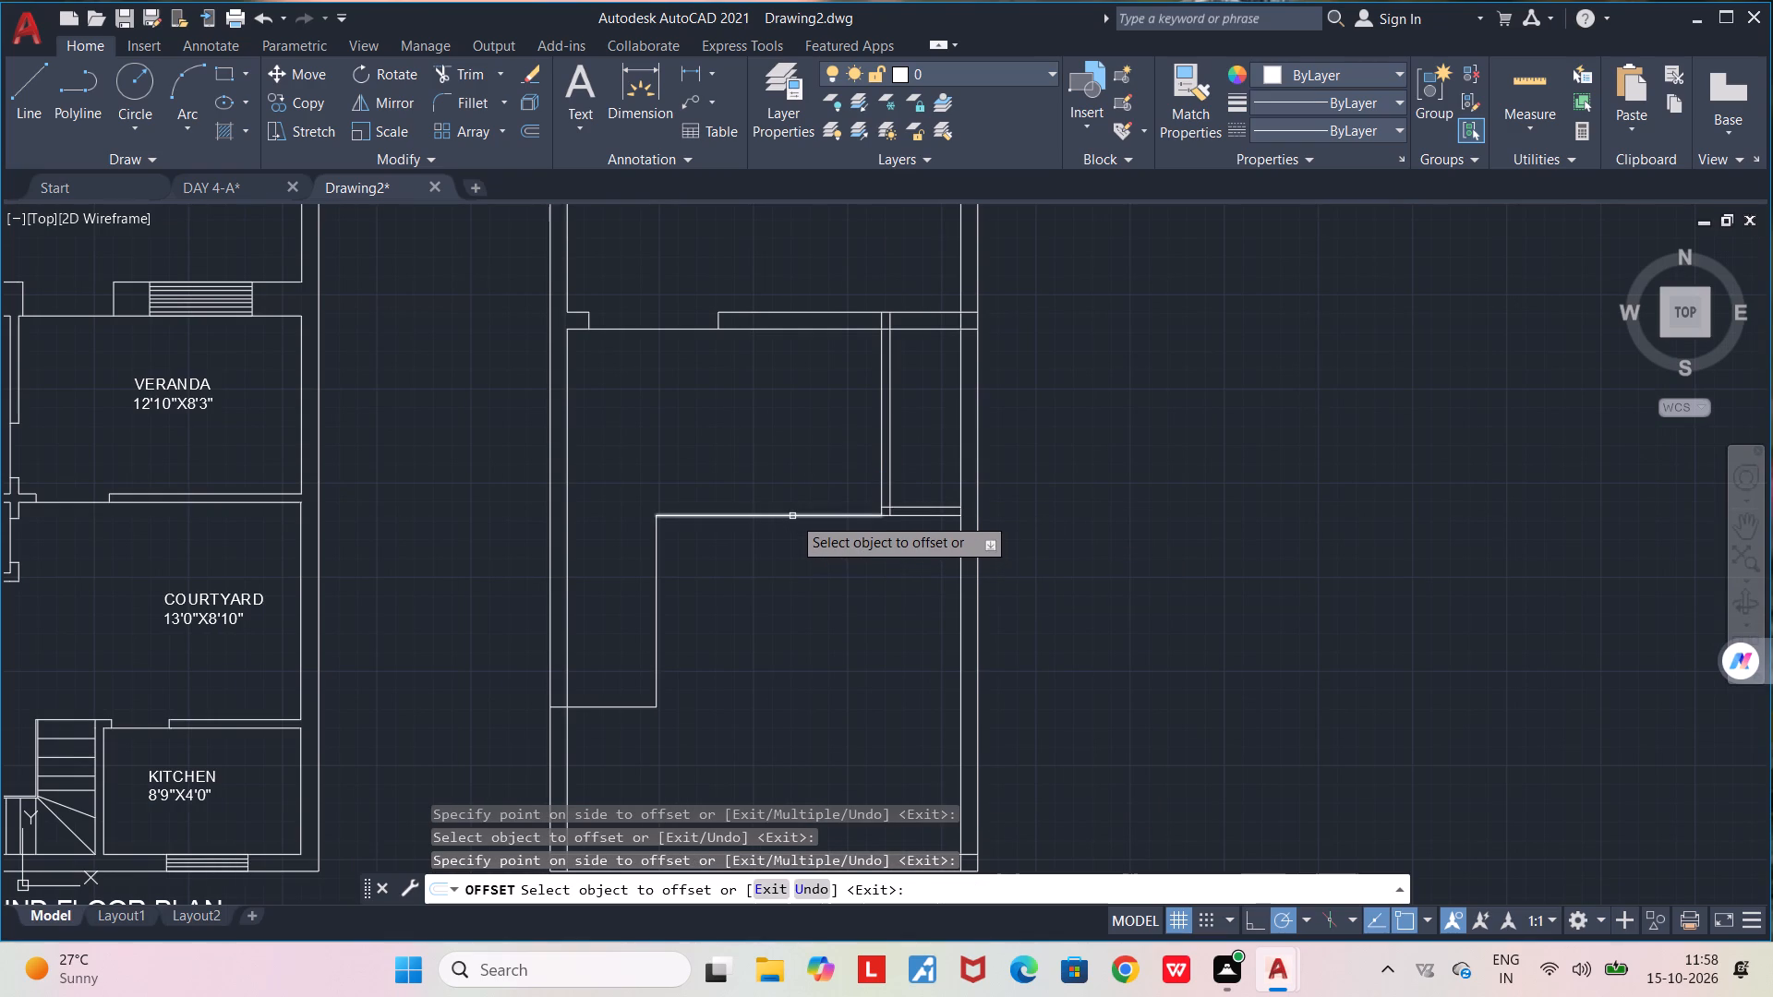
Offset both segments of the stepped partition's upper horizontal line 4.5" downward.
left_click(792, 516)
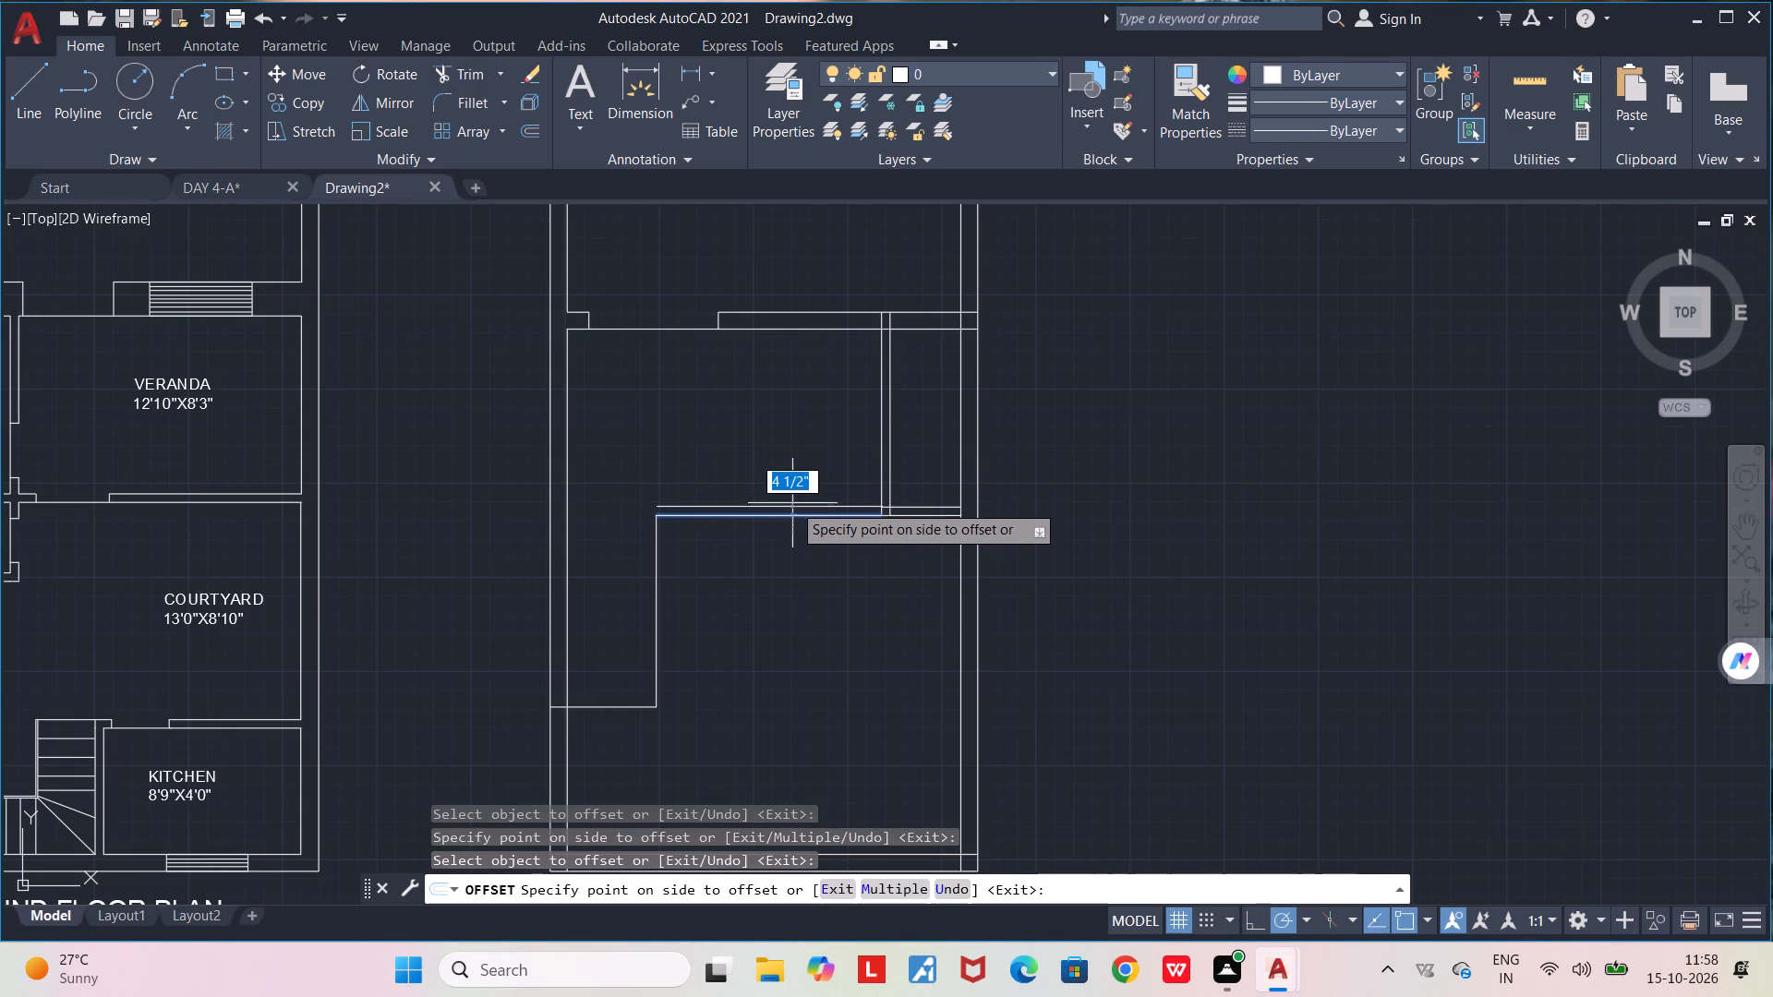
left_click(786, 539)
scroll(835, 523, "up", 2)
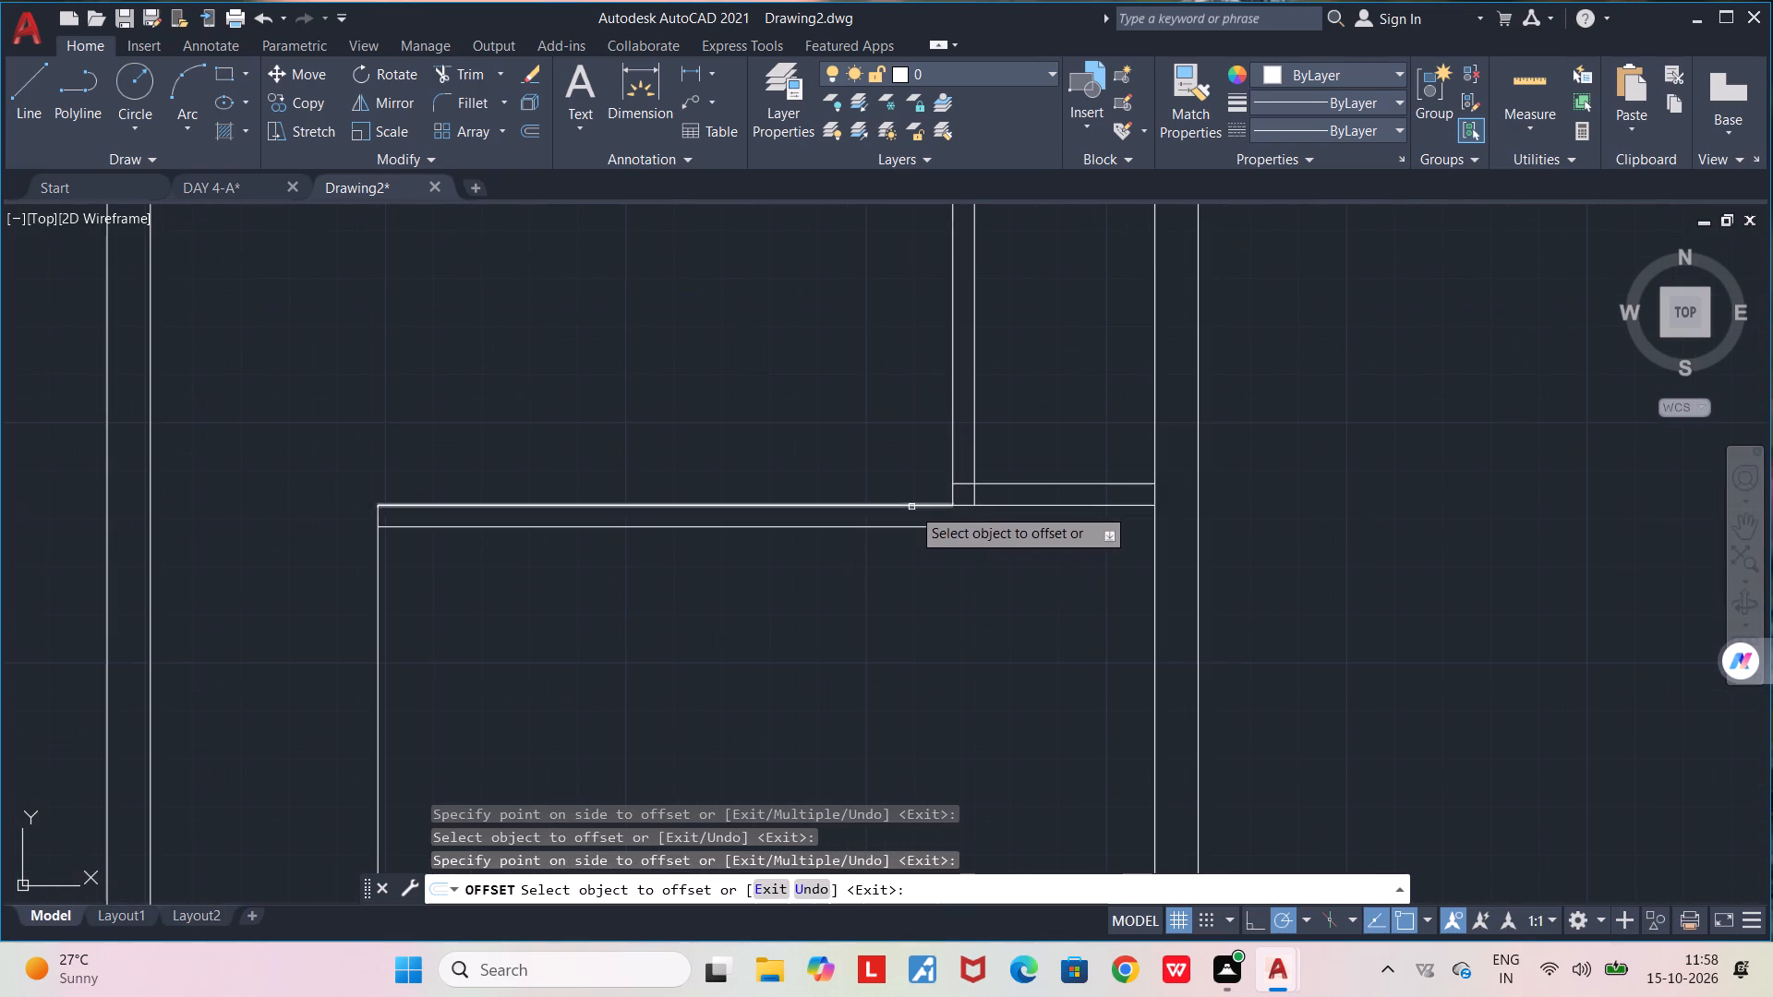
left_click(996, 504)
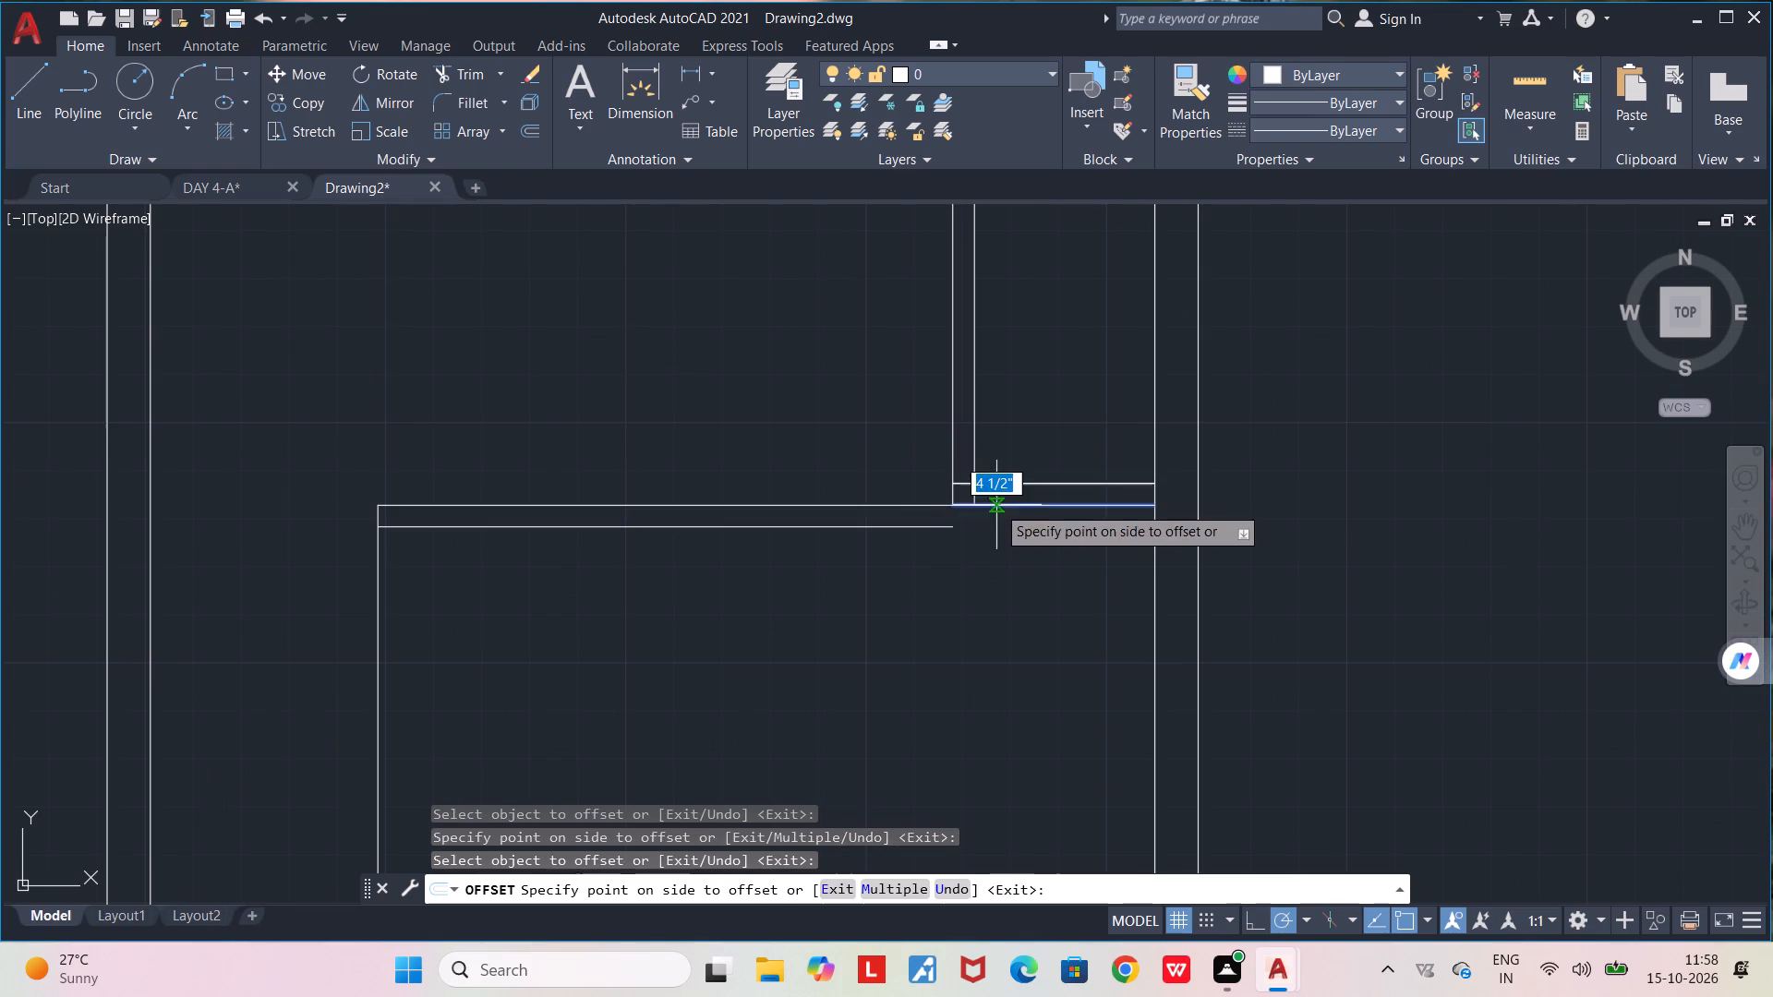
left_click(996, 534)
middle_click_drag(867, 616, 966, 473)
scroll(966, 473, "down", 2)
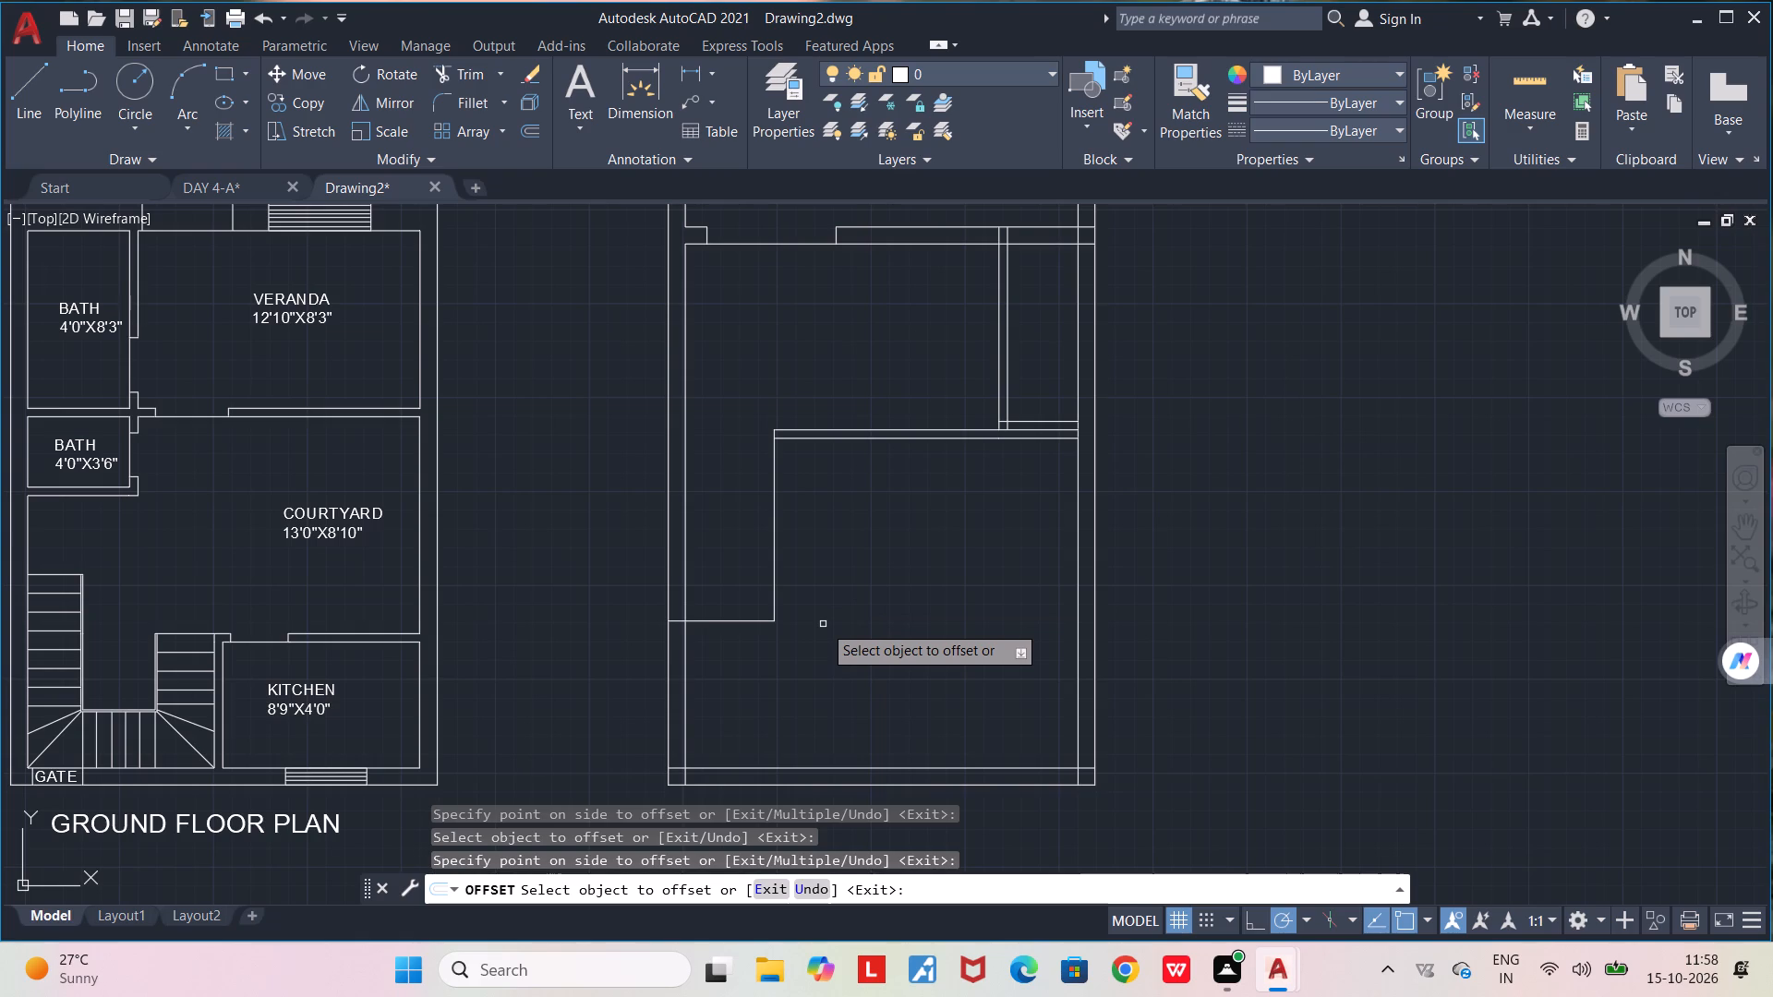
key("space")
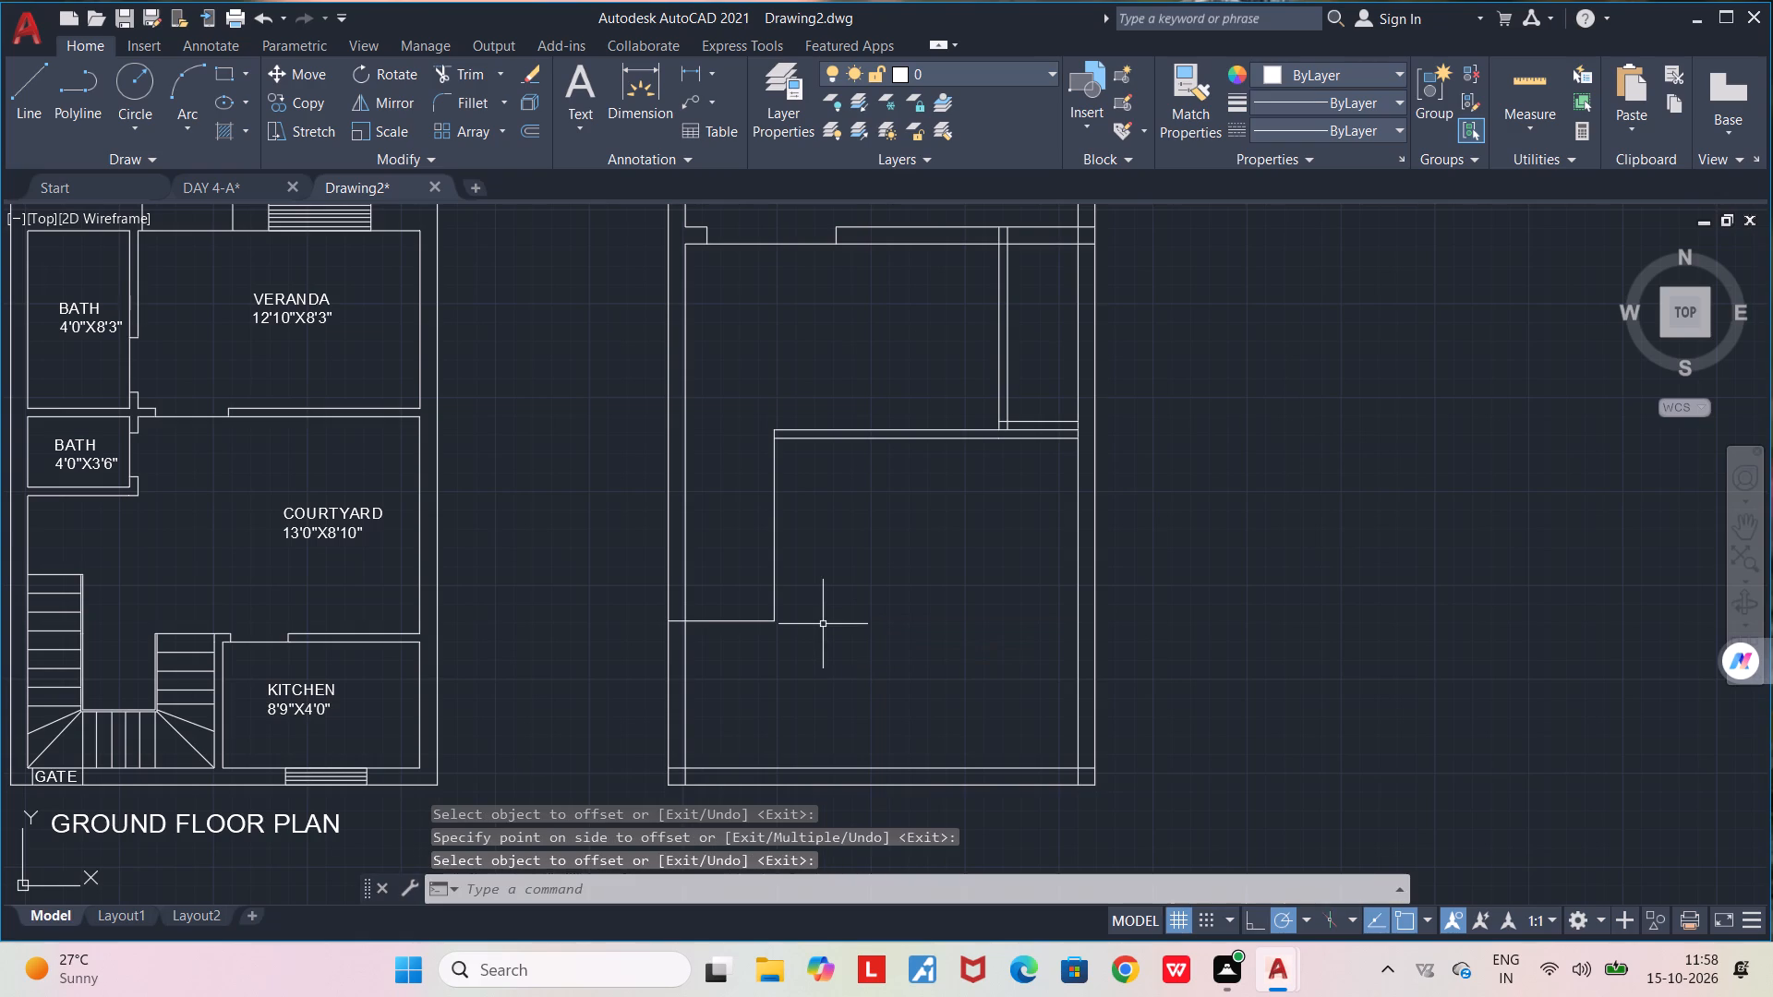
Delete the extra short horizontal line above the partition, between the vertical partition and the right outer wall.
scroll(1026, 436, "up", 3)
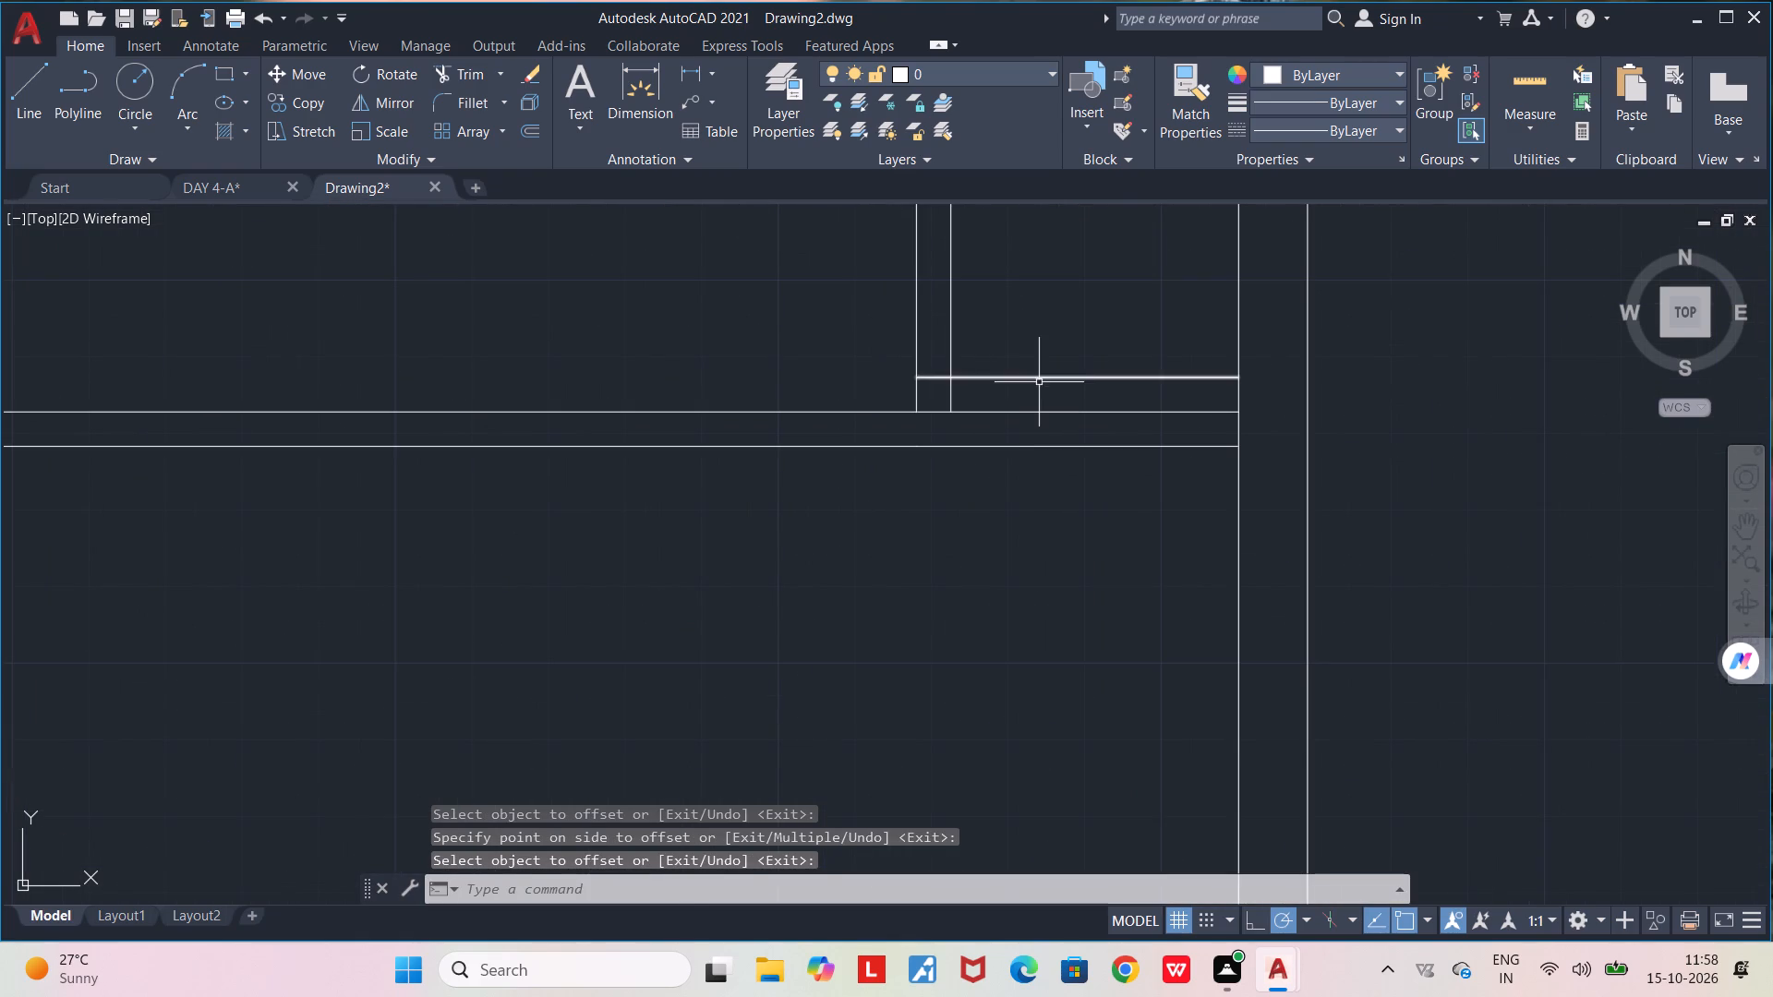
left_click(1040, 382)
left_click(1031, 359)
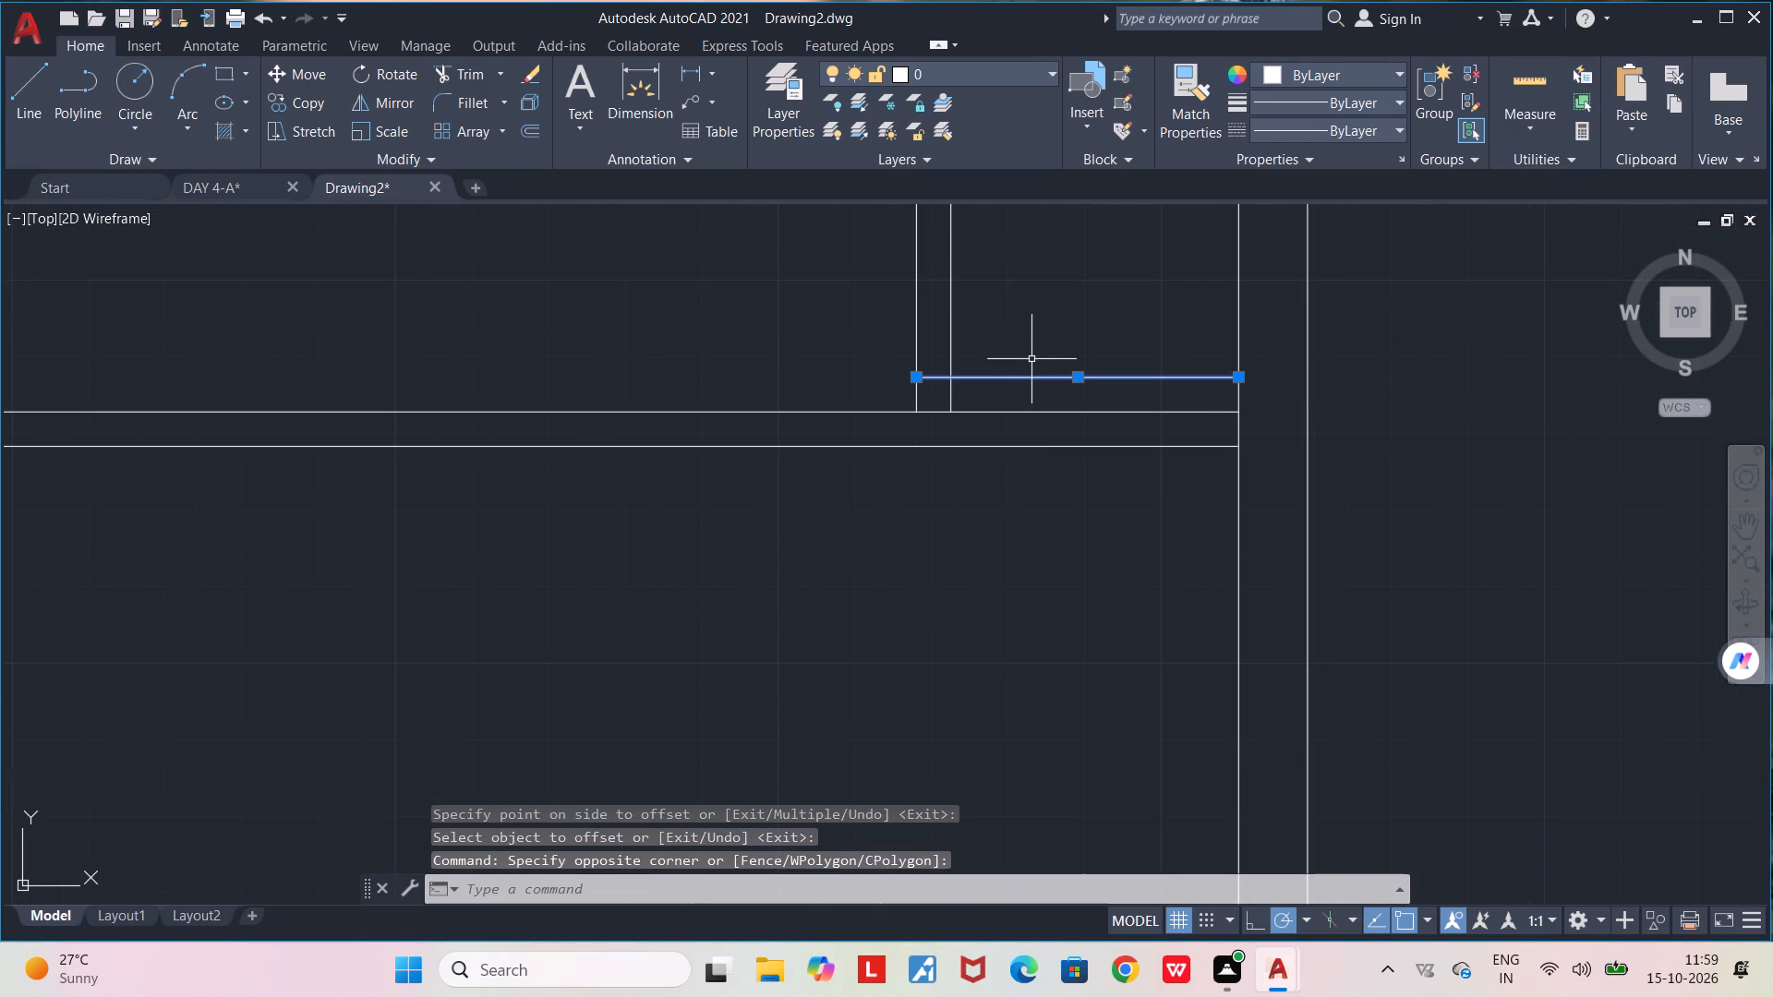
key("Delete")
Examine the new plan's walls beside the ground floor plan, including the top room and its small corner enclosure.
scroll(960, 569, "down", 3)
middle_click_drag(890, 635, 981, 686)
scroll(974, 682, "down", 1)
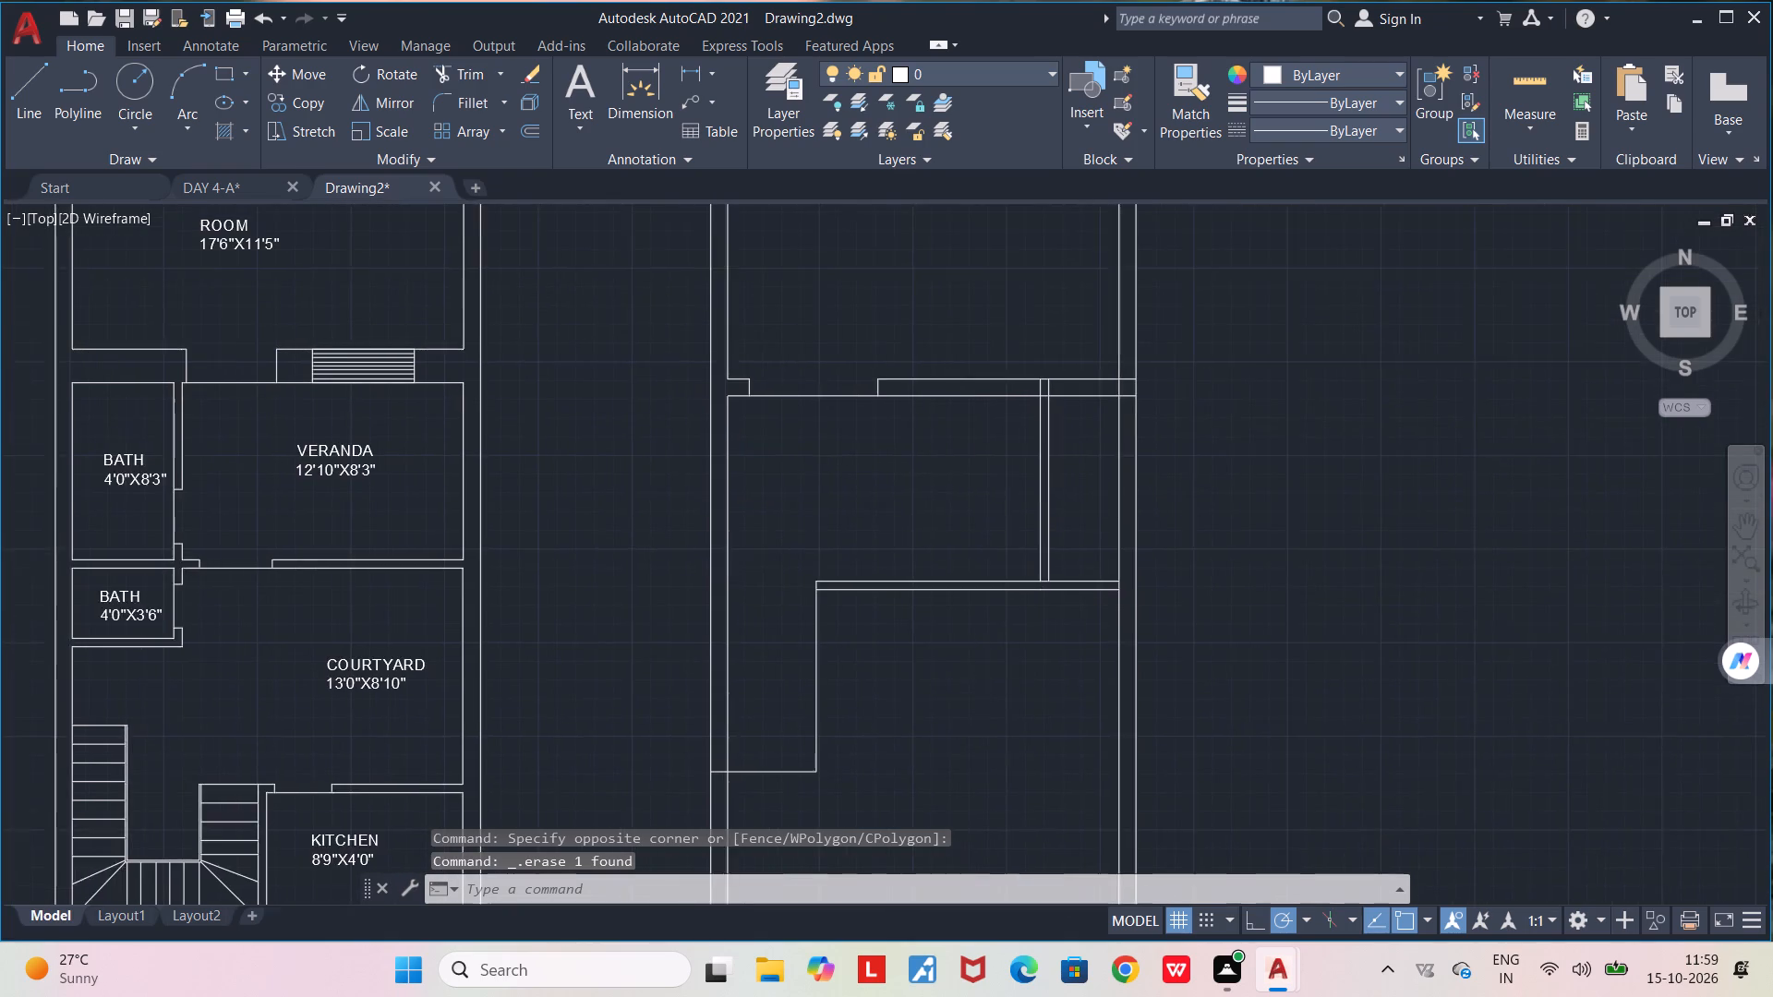
scroll(974, 682, "down", 1)
scroll(929, 742, "up", 1)
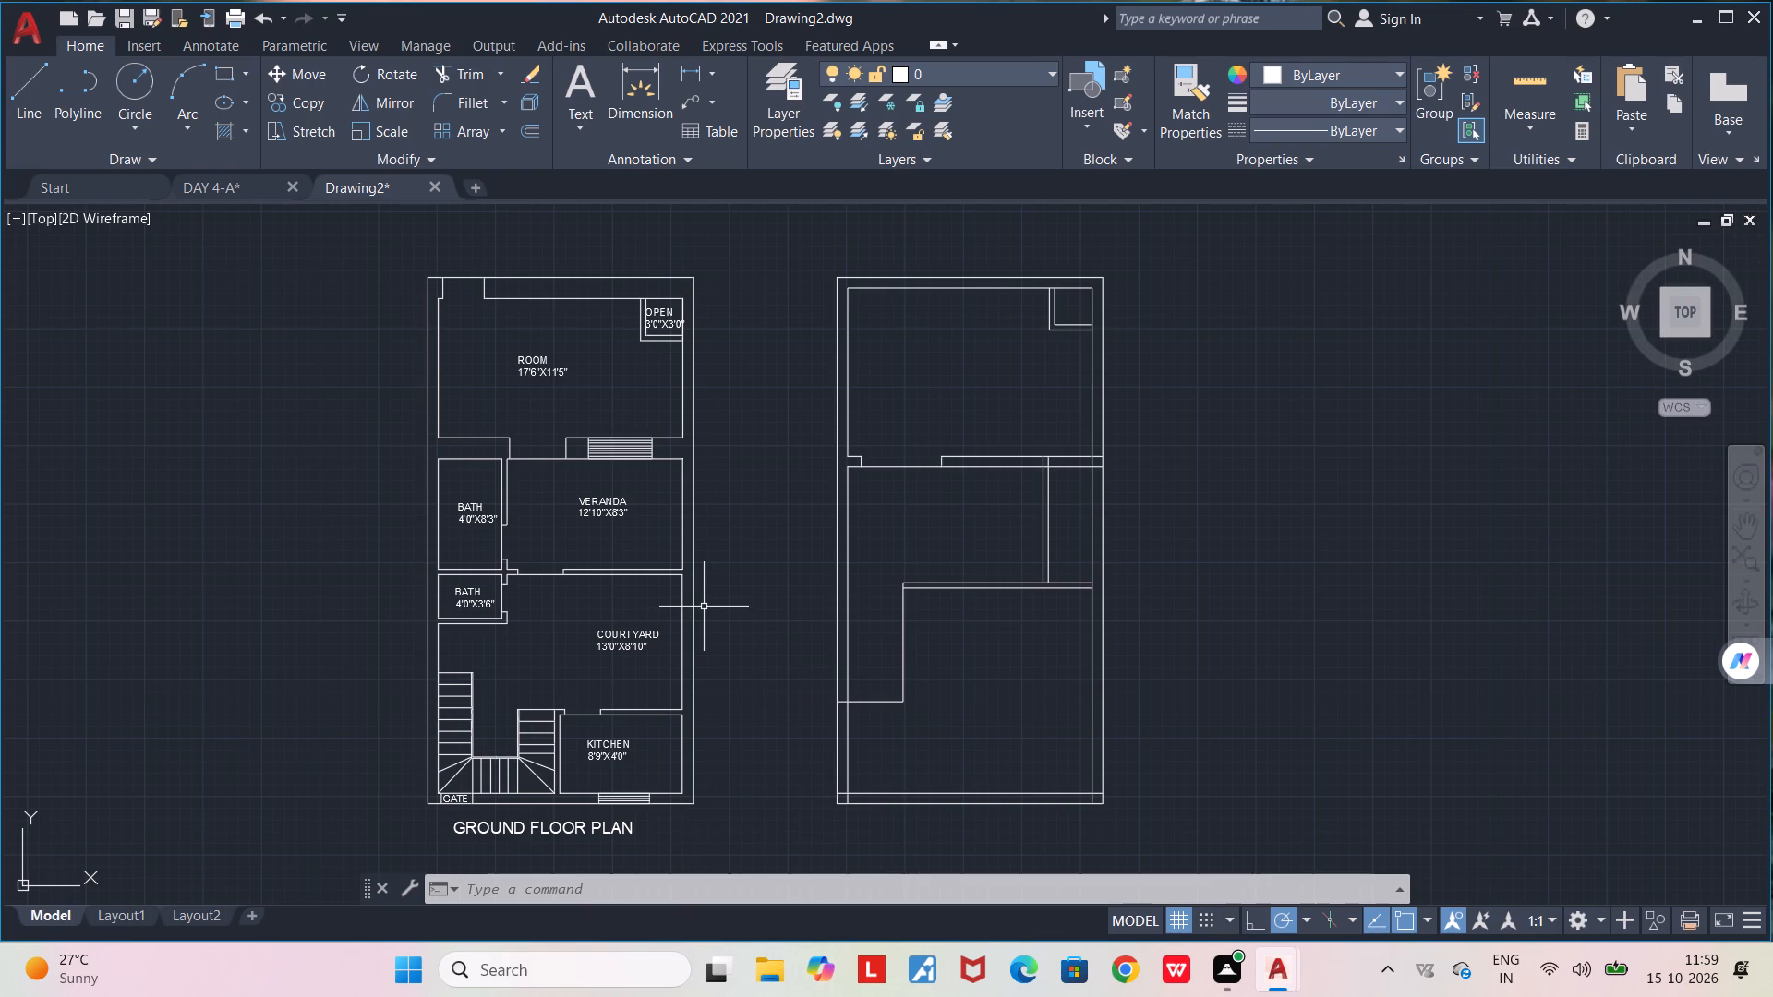
scroll(1096, 281, "up", 3)
scroll(1007, 396, "up", 1)
middle_click_drag(985, 424, 990, 616)
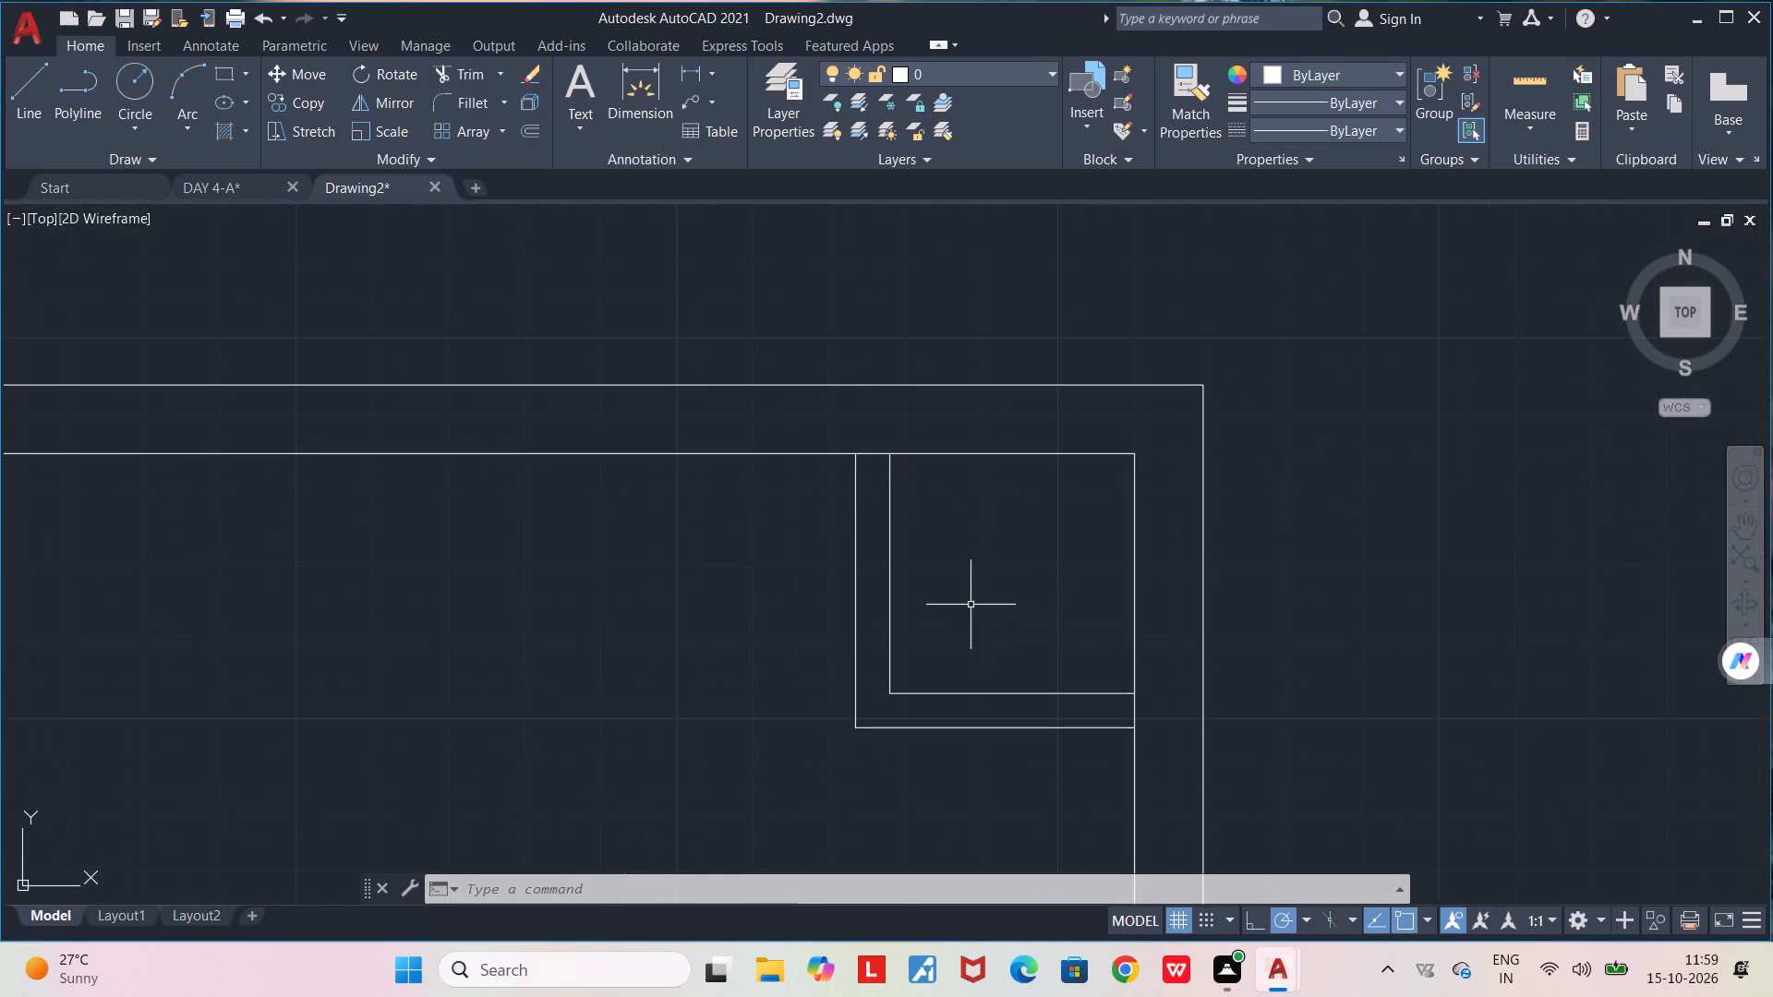
middle_click_drag(541, 591, 928, 574)
scroll(931, 575, "down", 3)
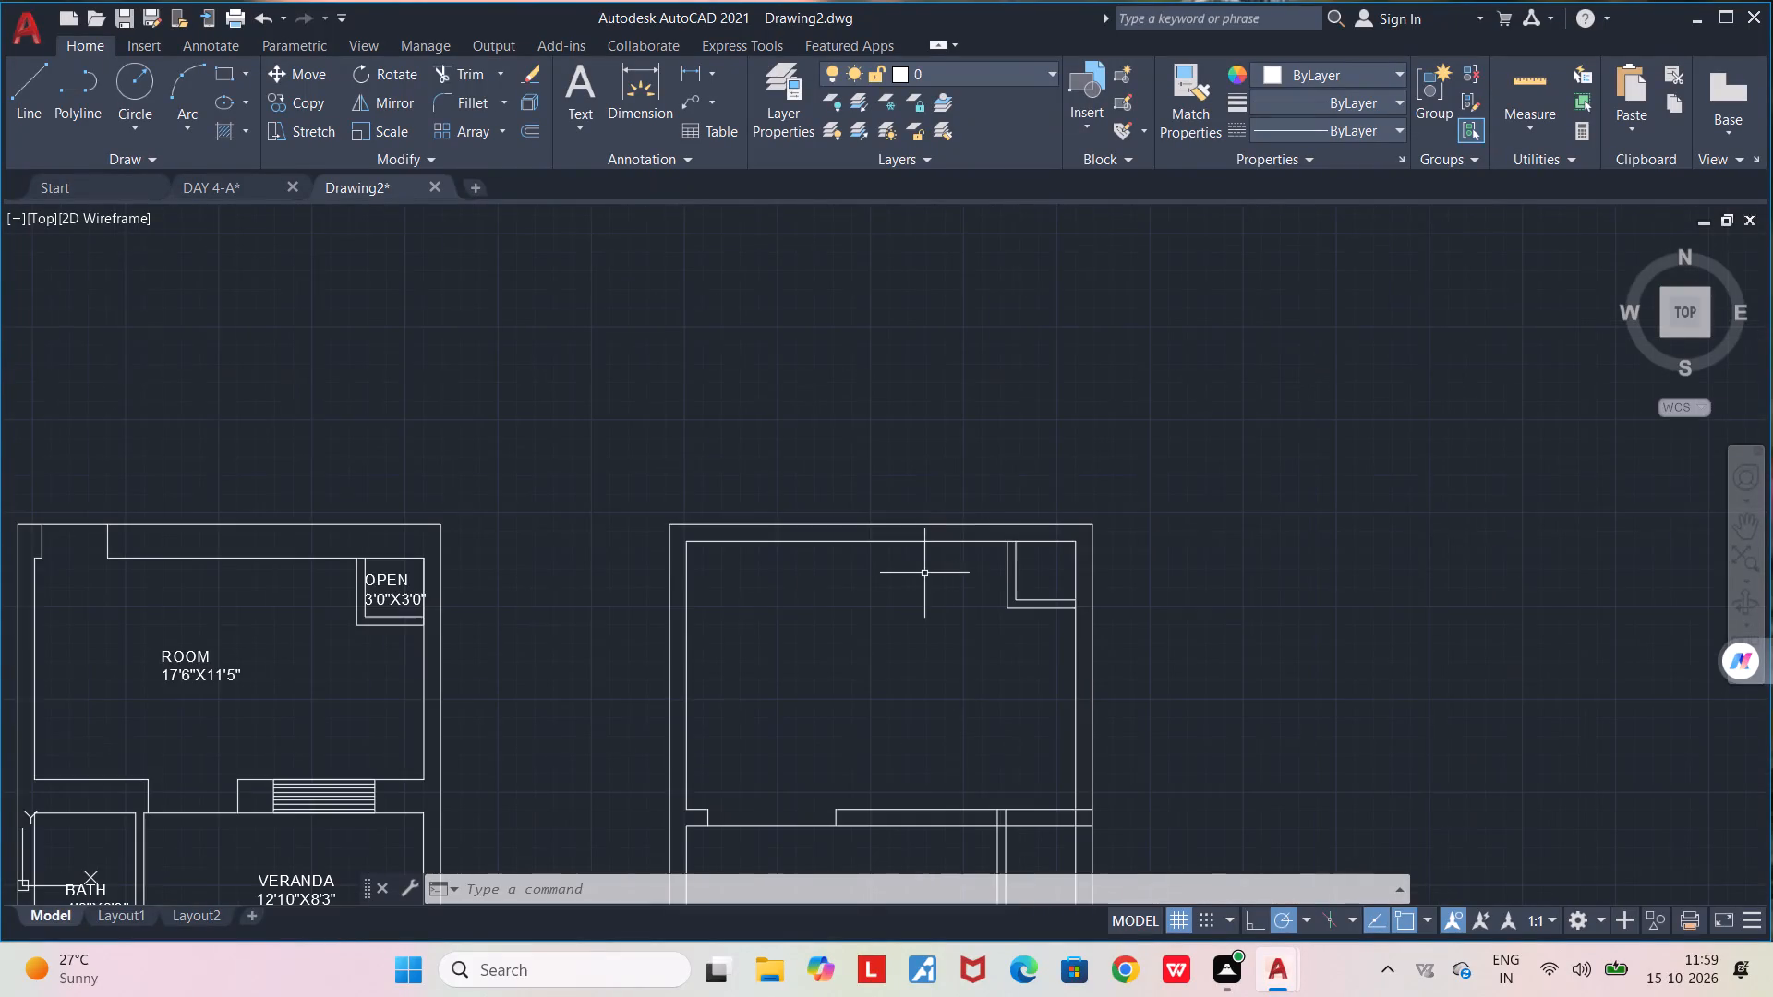
scroll(875, 543, "up", 1)
middle_click_drag(874, 542, 665, 426)
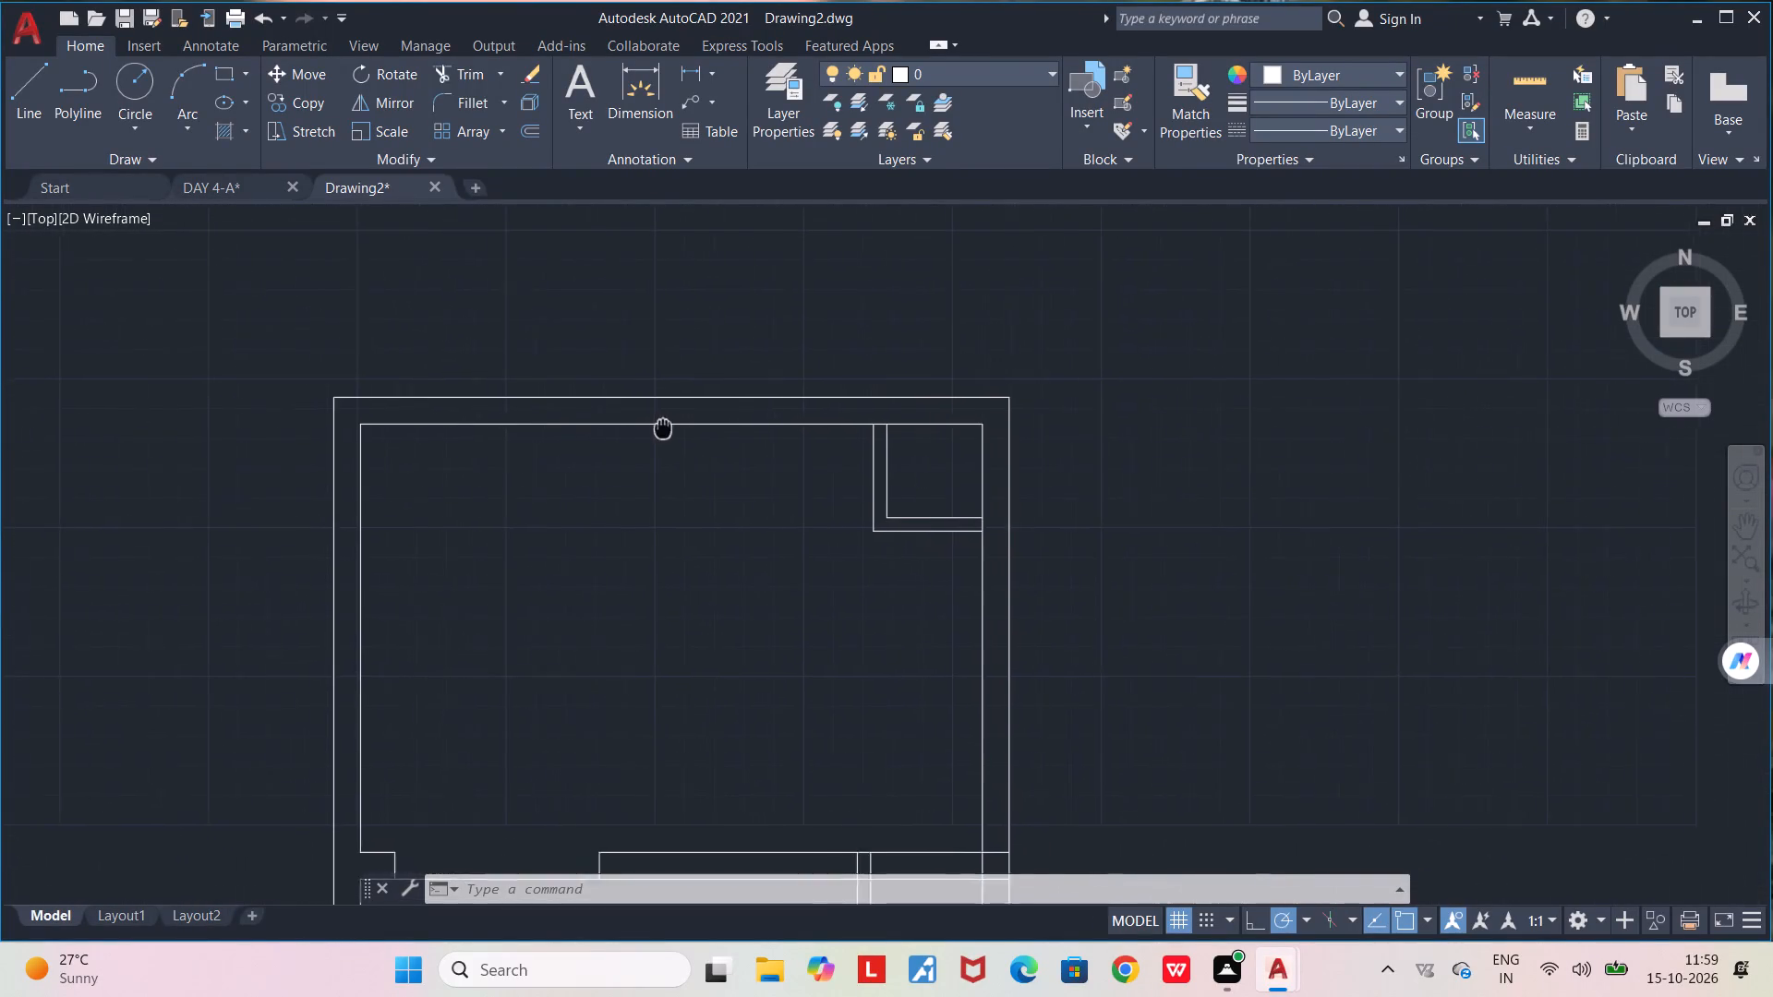
Draw a window rectangle about 5'-2 5/8" by 9" within the thickness of the new plan's top outer wall.
middle_click_drag(665, 426, 712, 457)
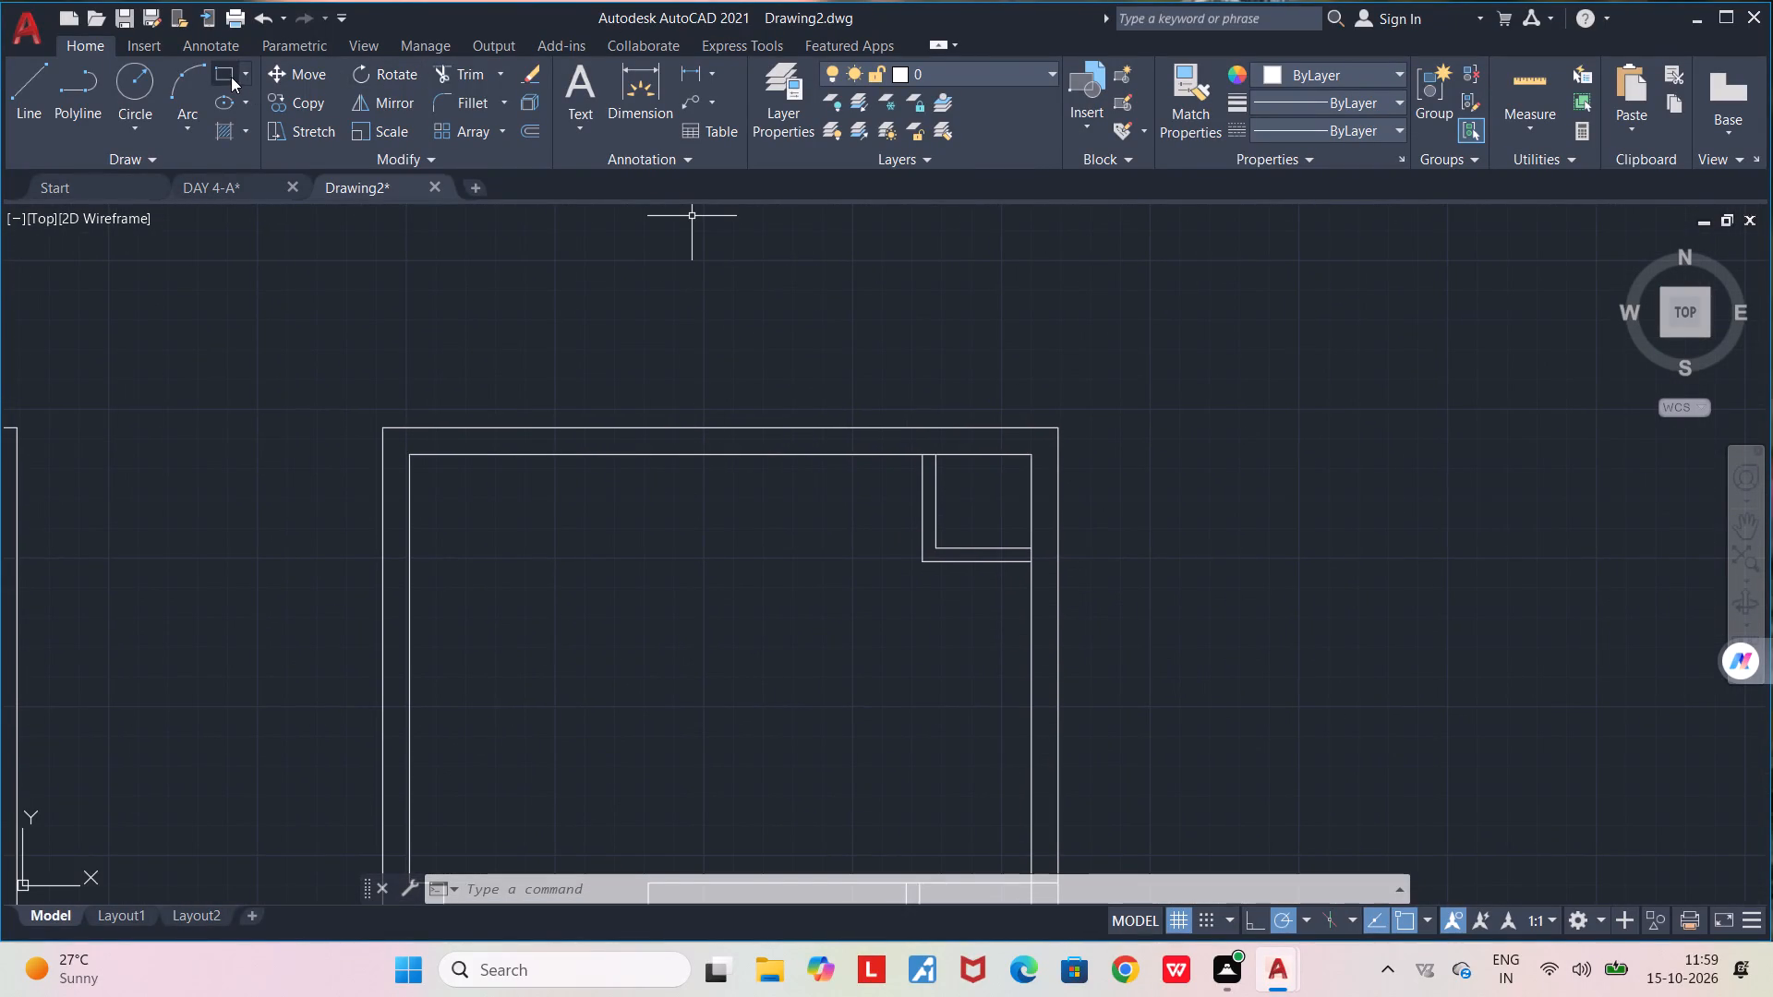
left_click(227, 74)
scroll(606, 403, "up", 2)
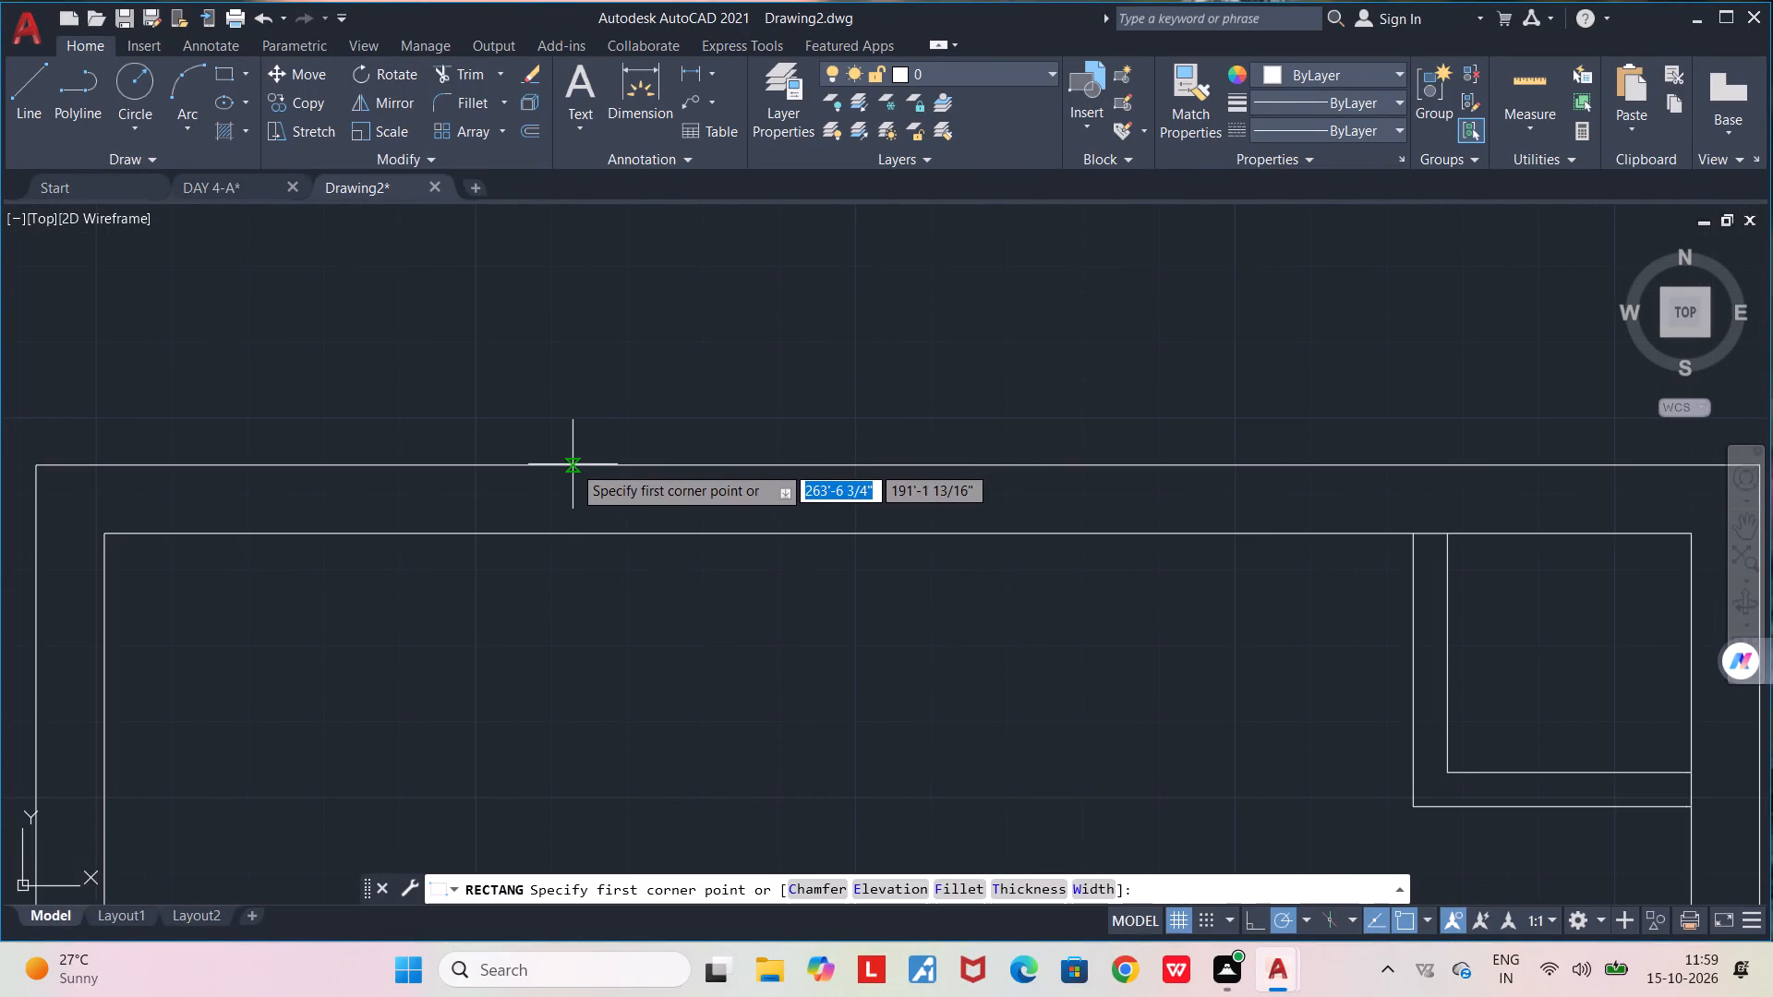
left_click(573, 464)
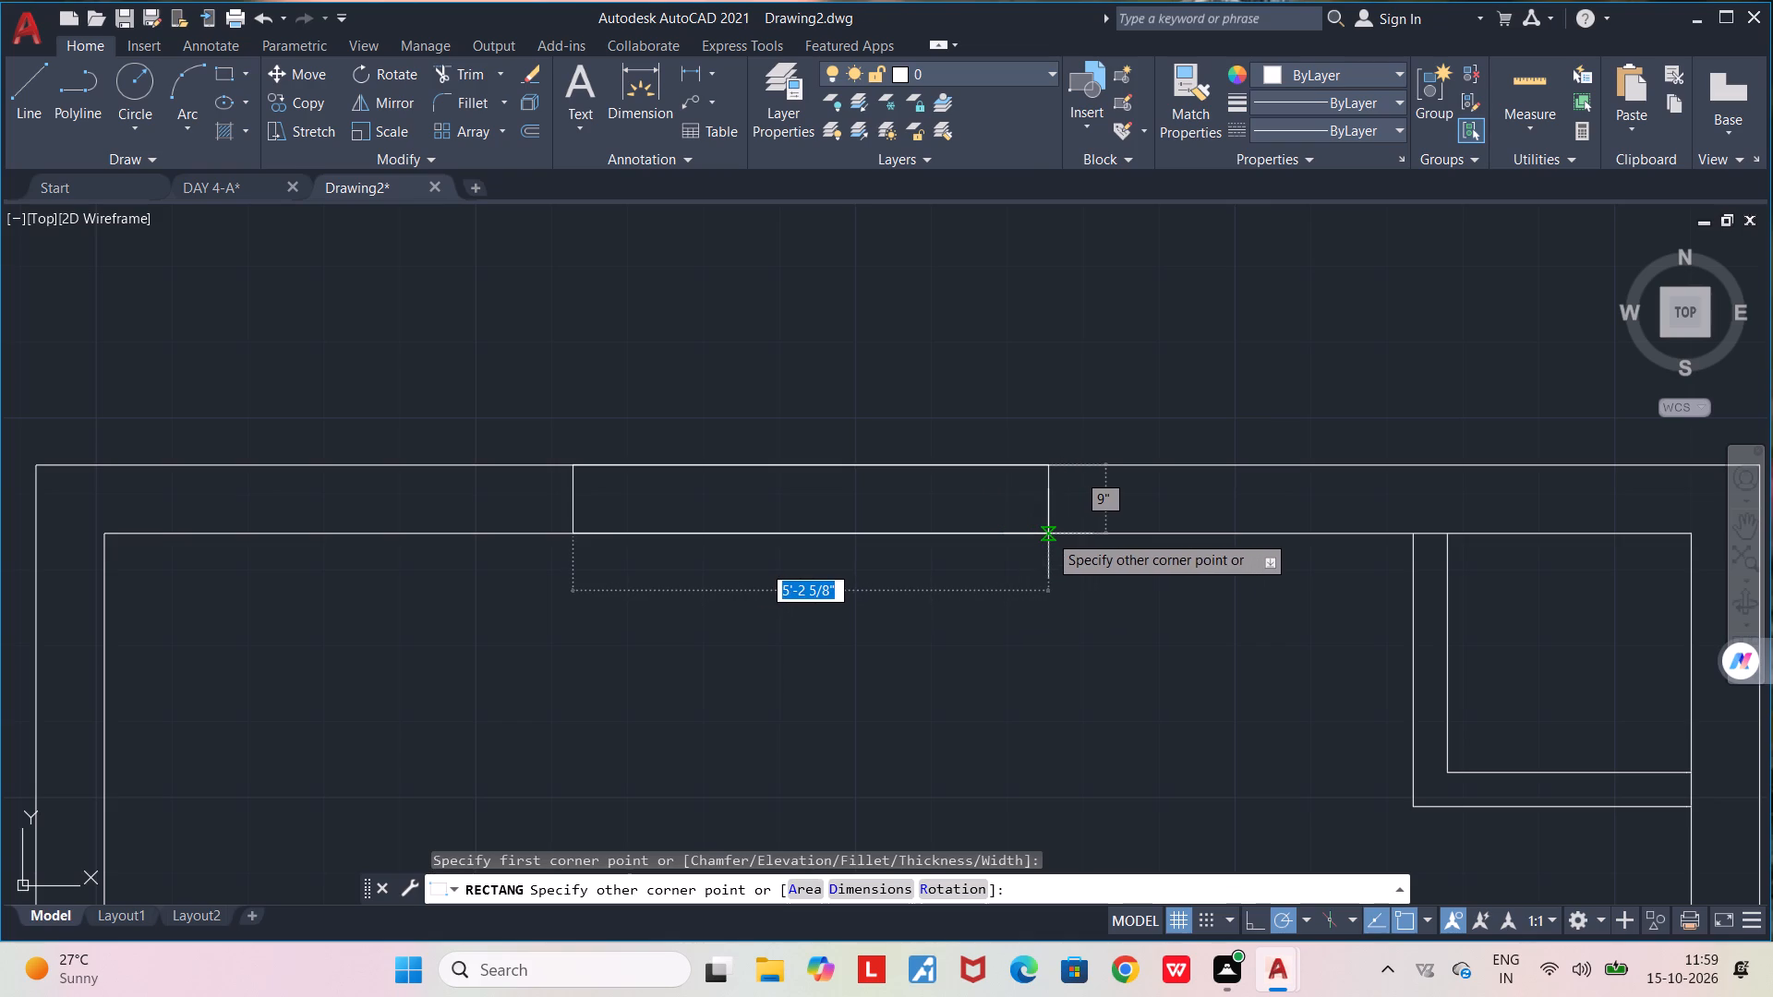
left_click(1048, 534)
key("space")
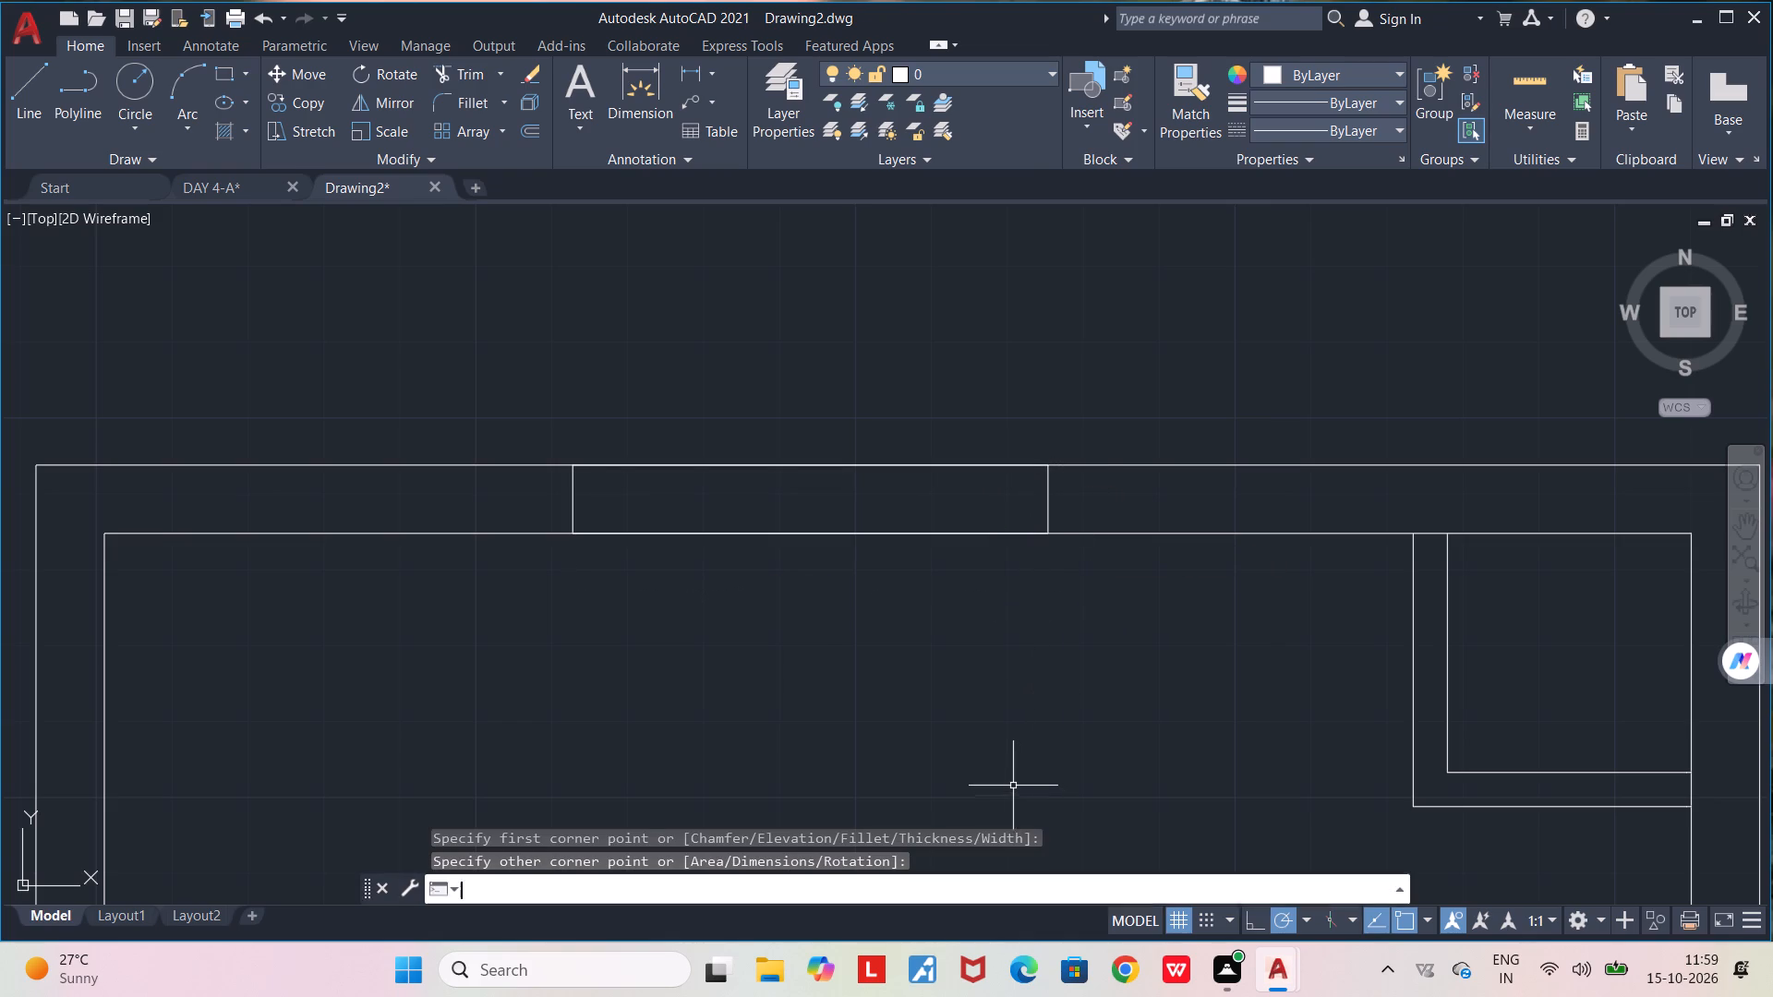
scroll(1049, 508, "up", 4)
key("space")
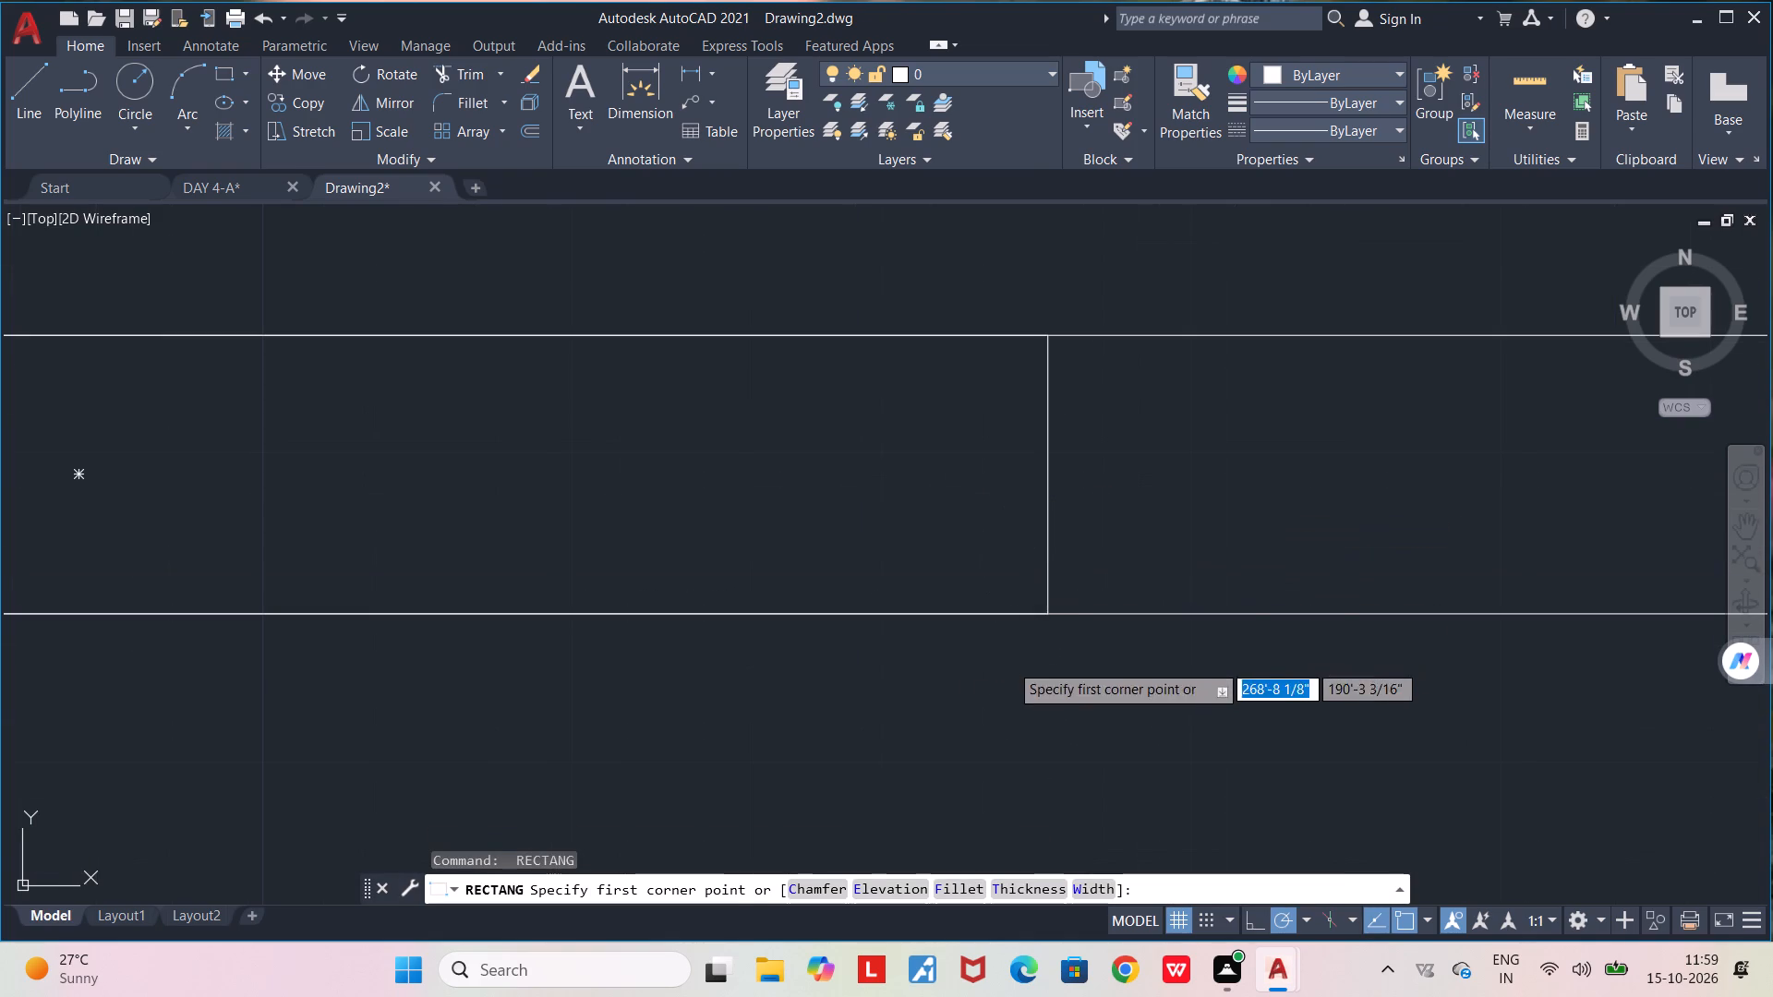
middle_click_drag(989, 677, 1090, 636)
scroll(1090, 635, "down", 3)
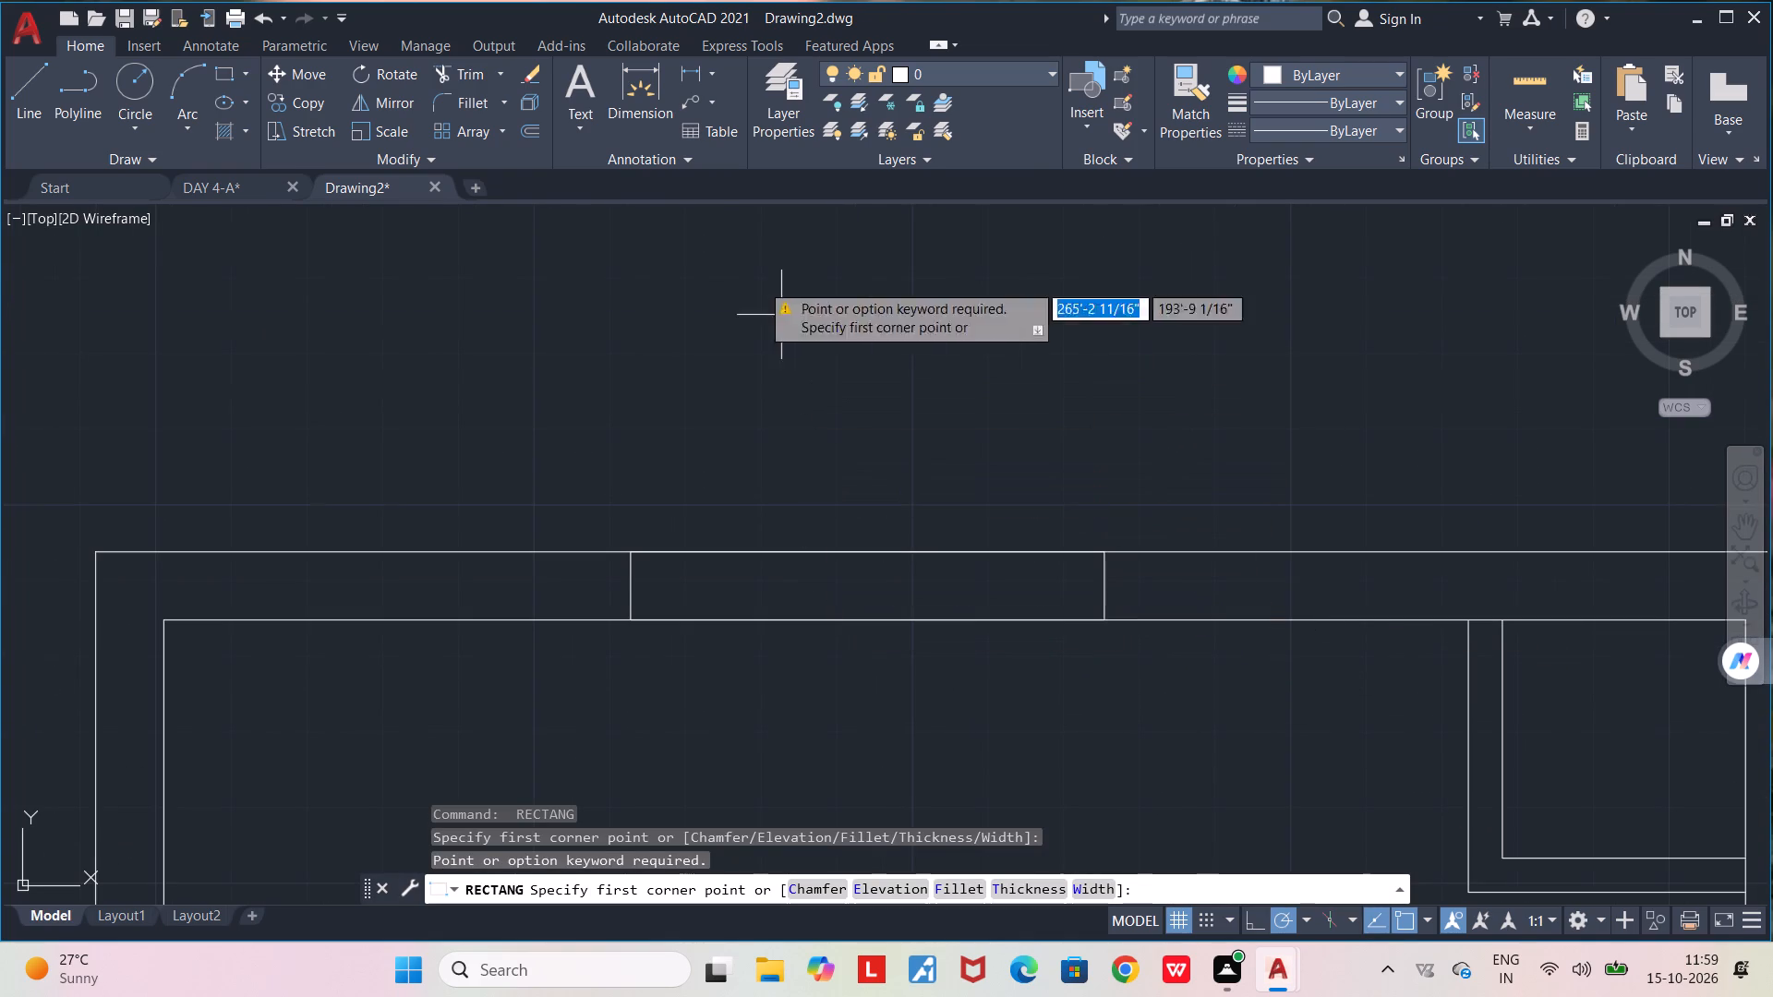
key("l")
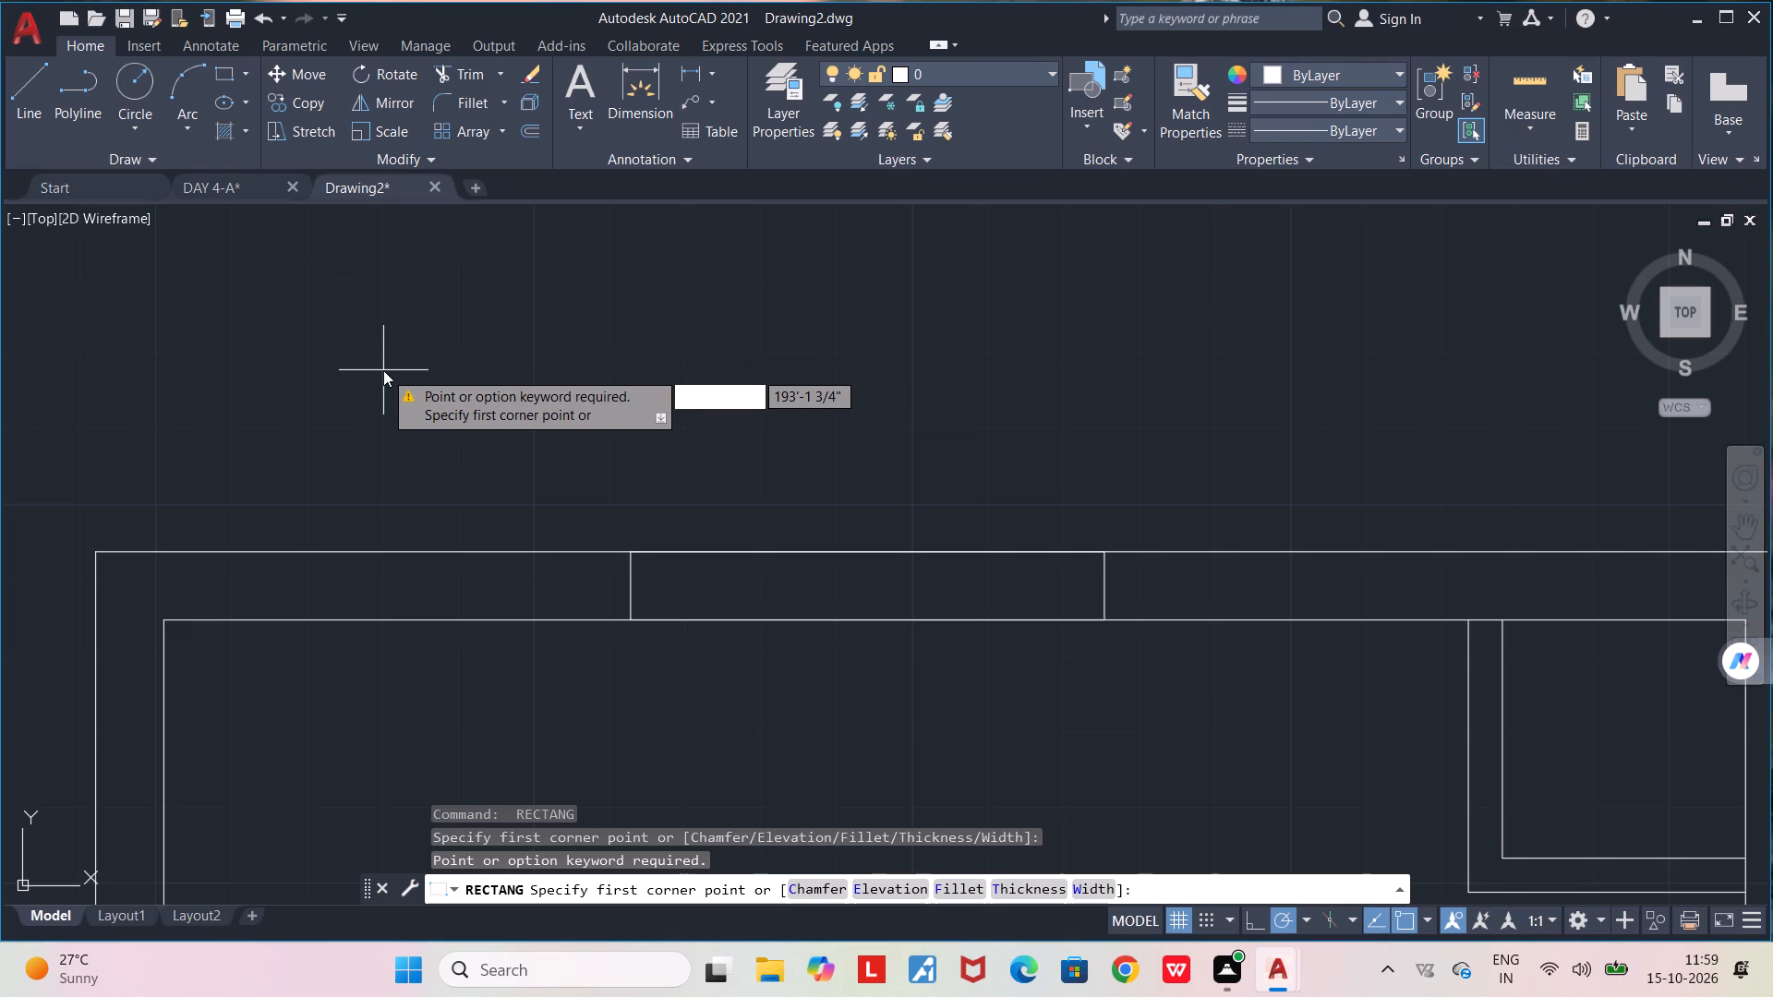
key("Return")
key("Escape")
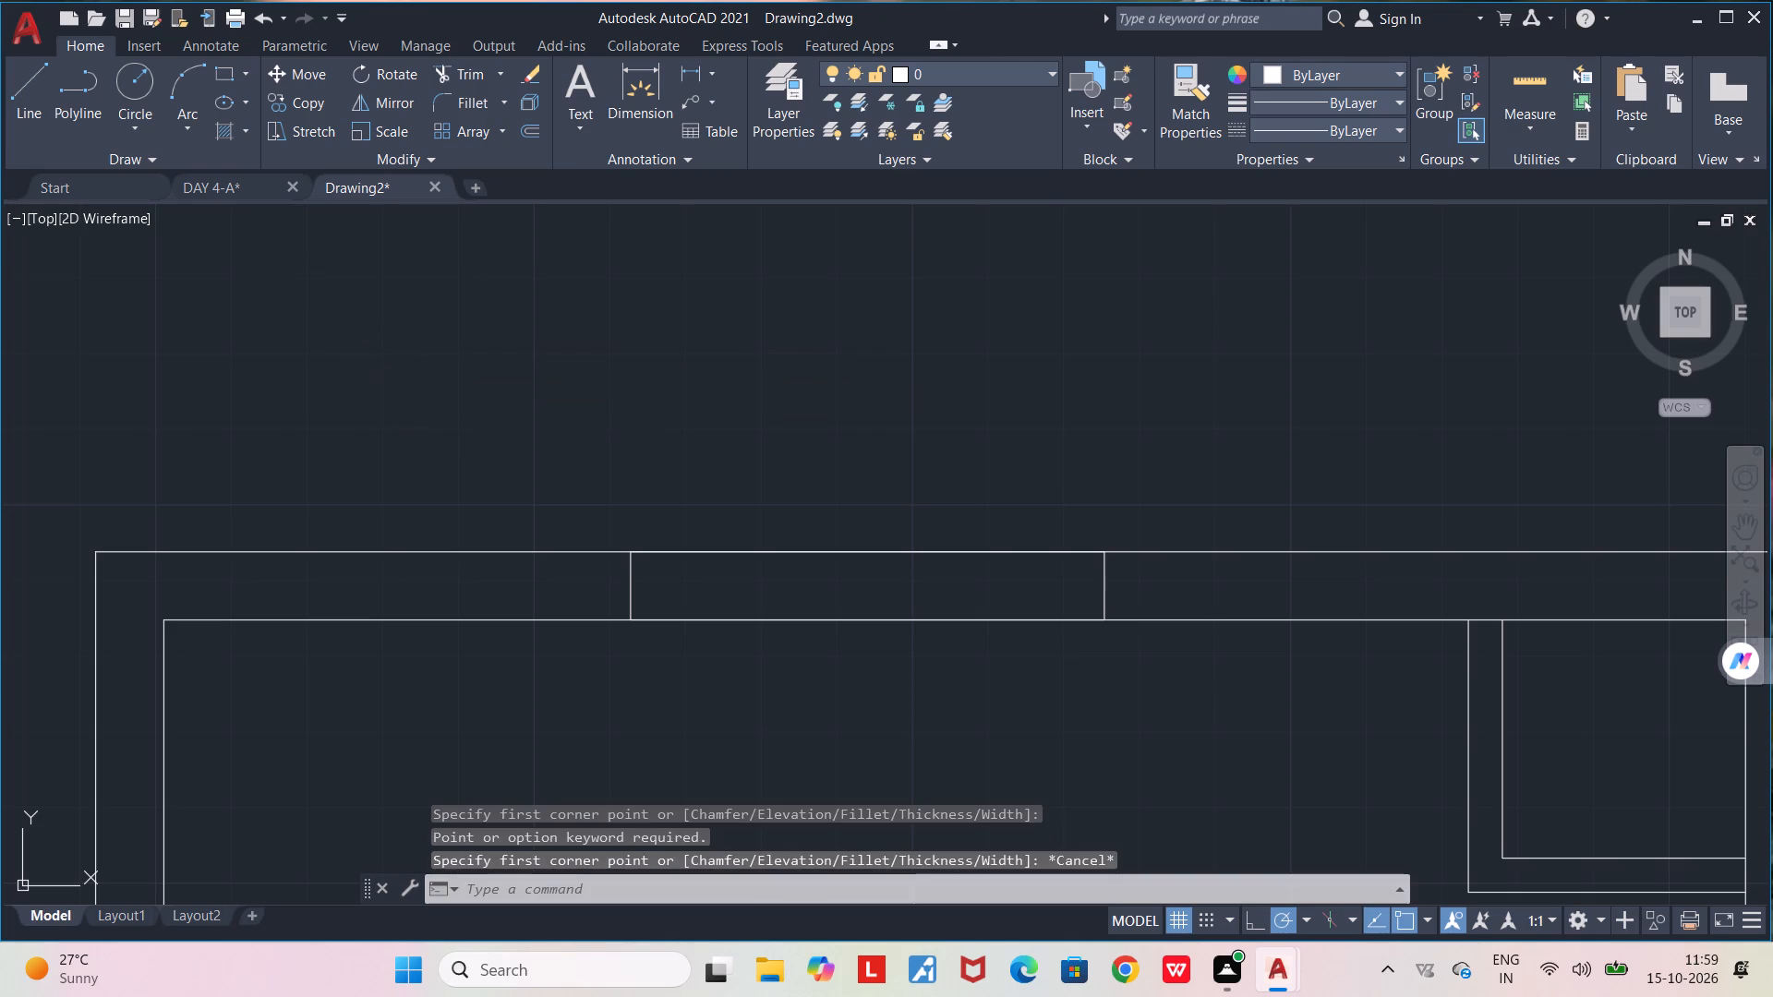
Draw a horizontal centre line across the window rectangle, between the midpoints of its two short sides.
key("l")
key("Return")
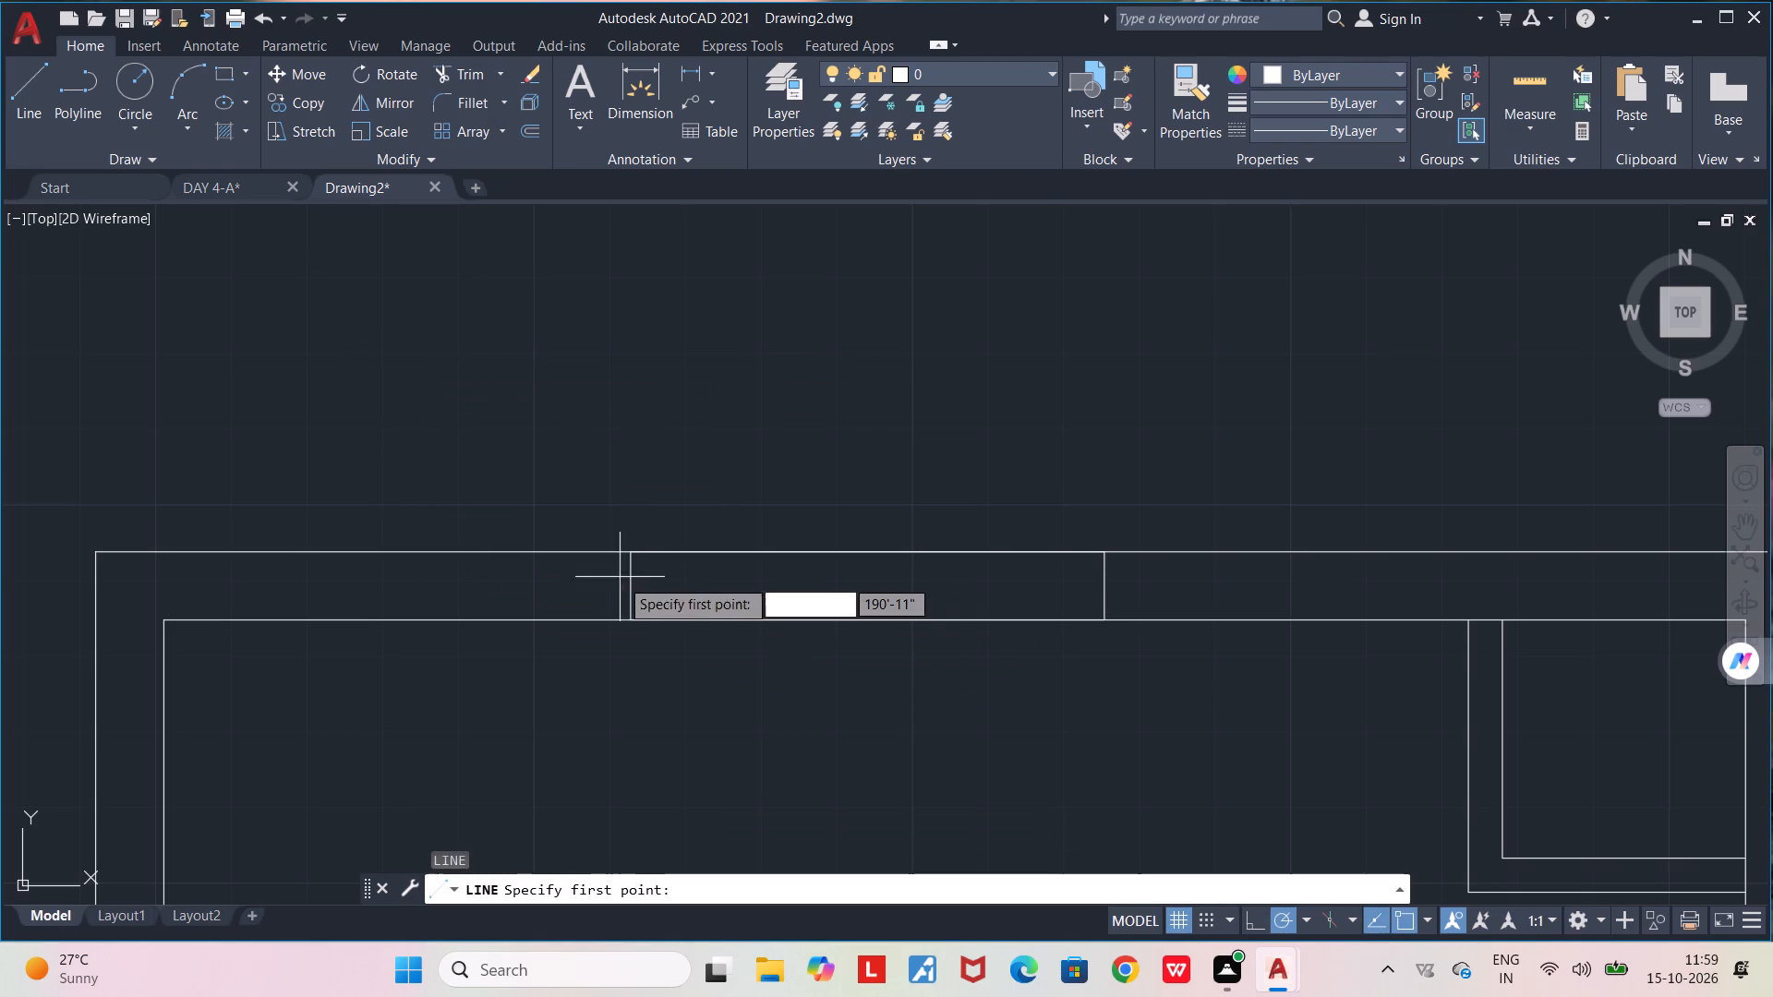
left_click(632, 584)
left_click(1107, 586)
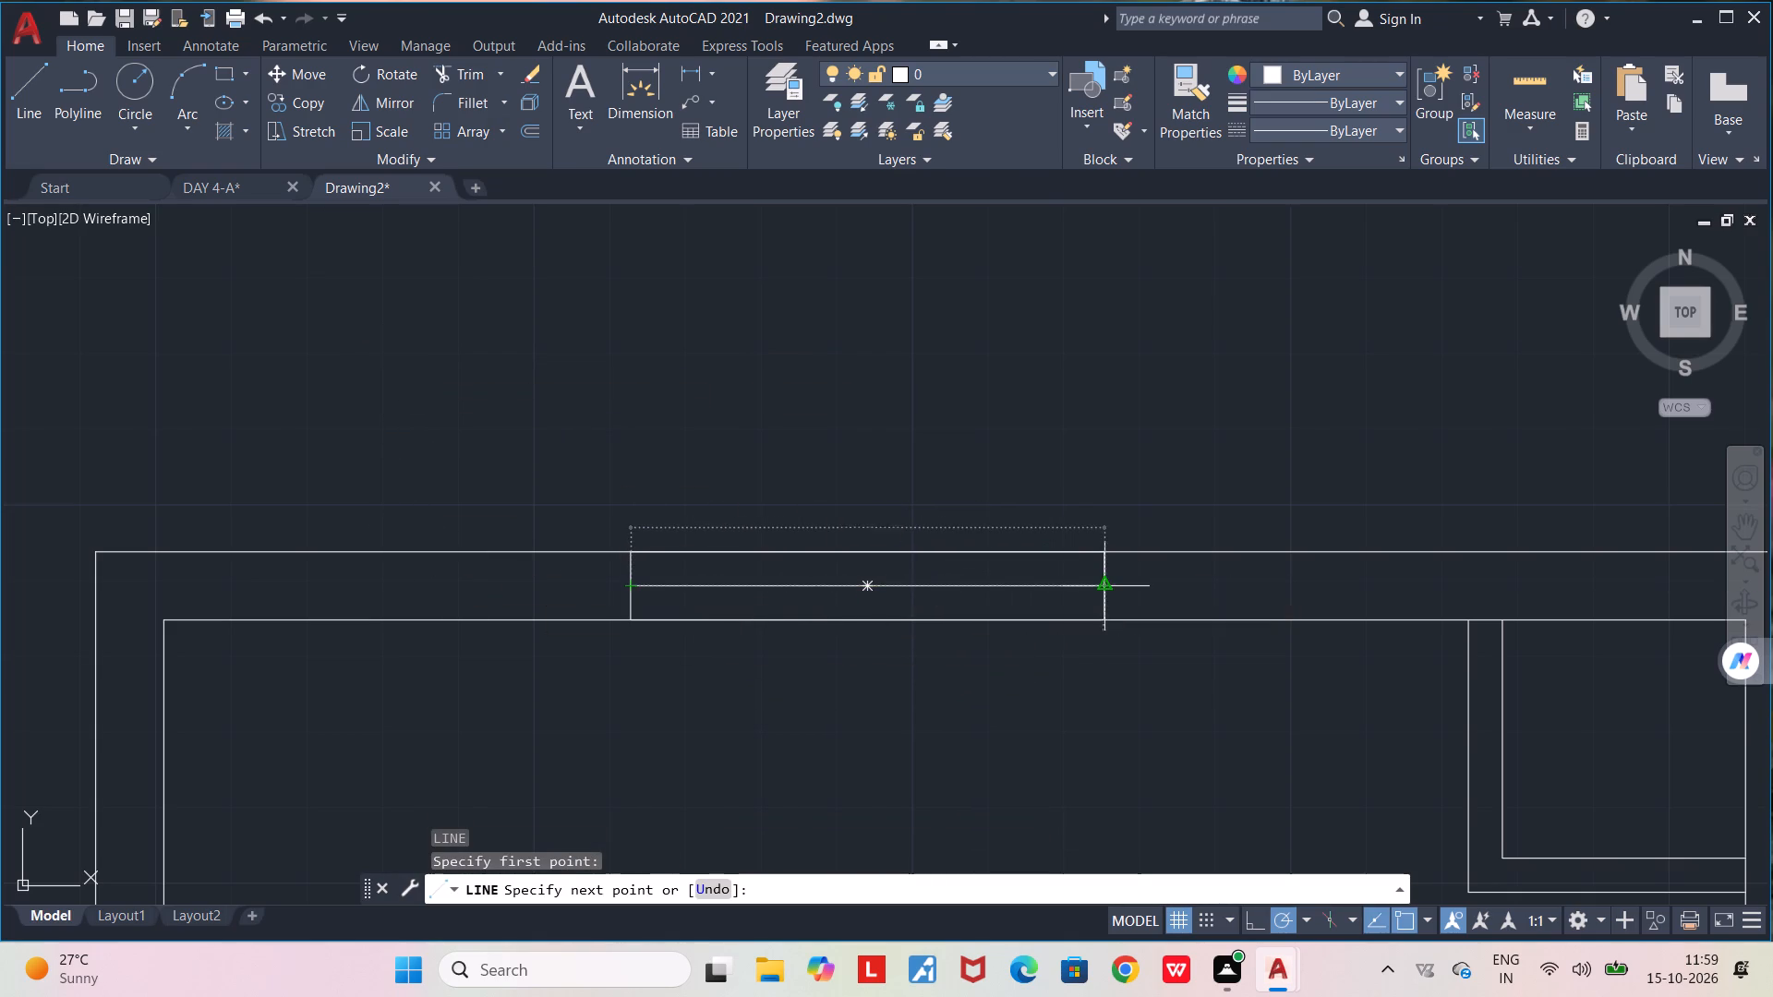
key("space")
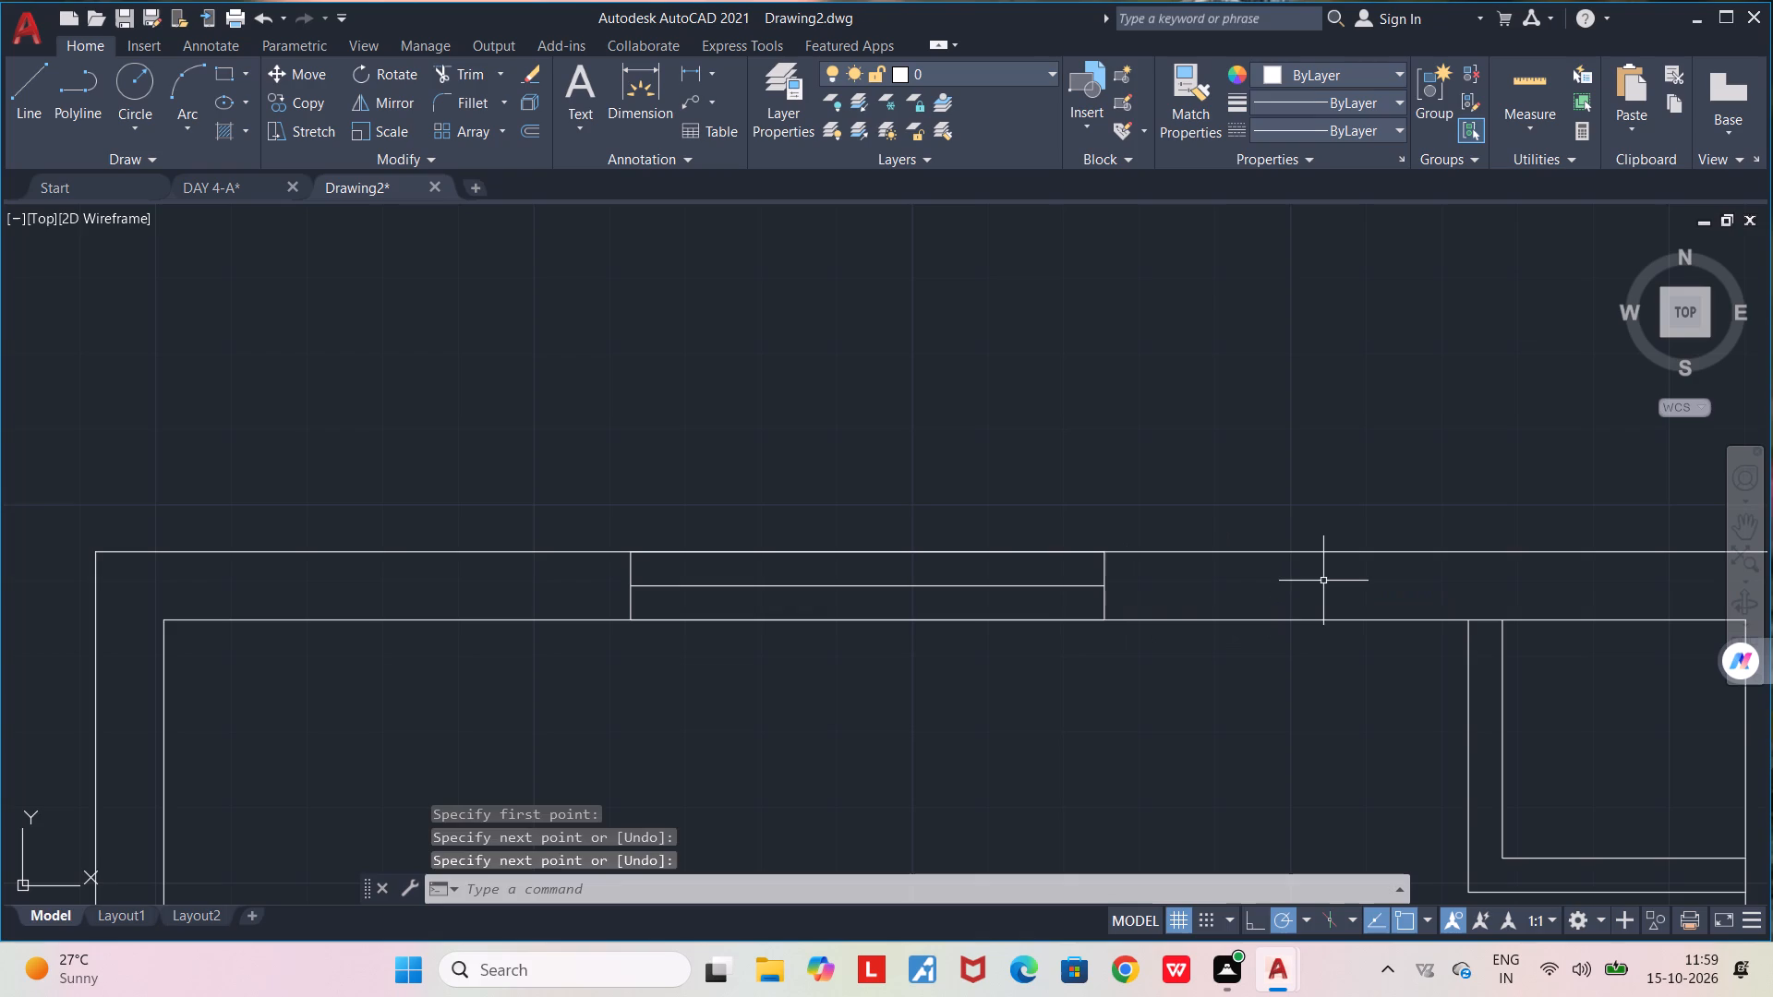
Draw a horizontal line across the full length of the window between its centre line and upper edge.
key("l")
key("Return")
scroll(717, 625, "up", 3)
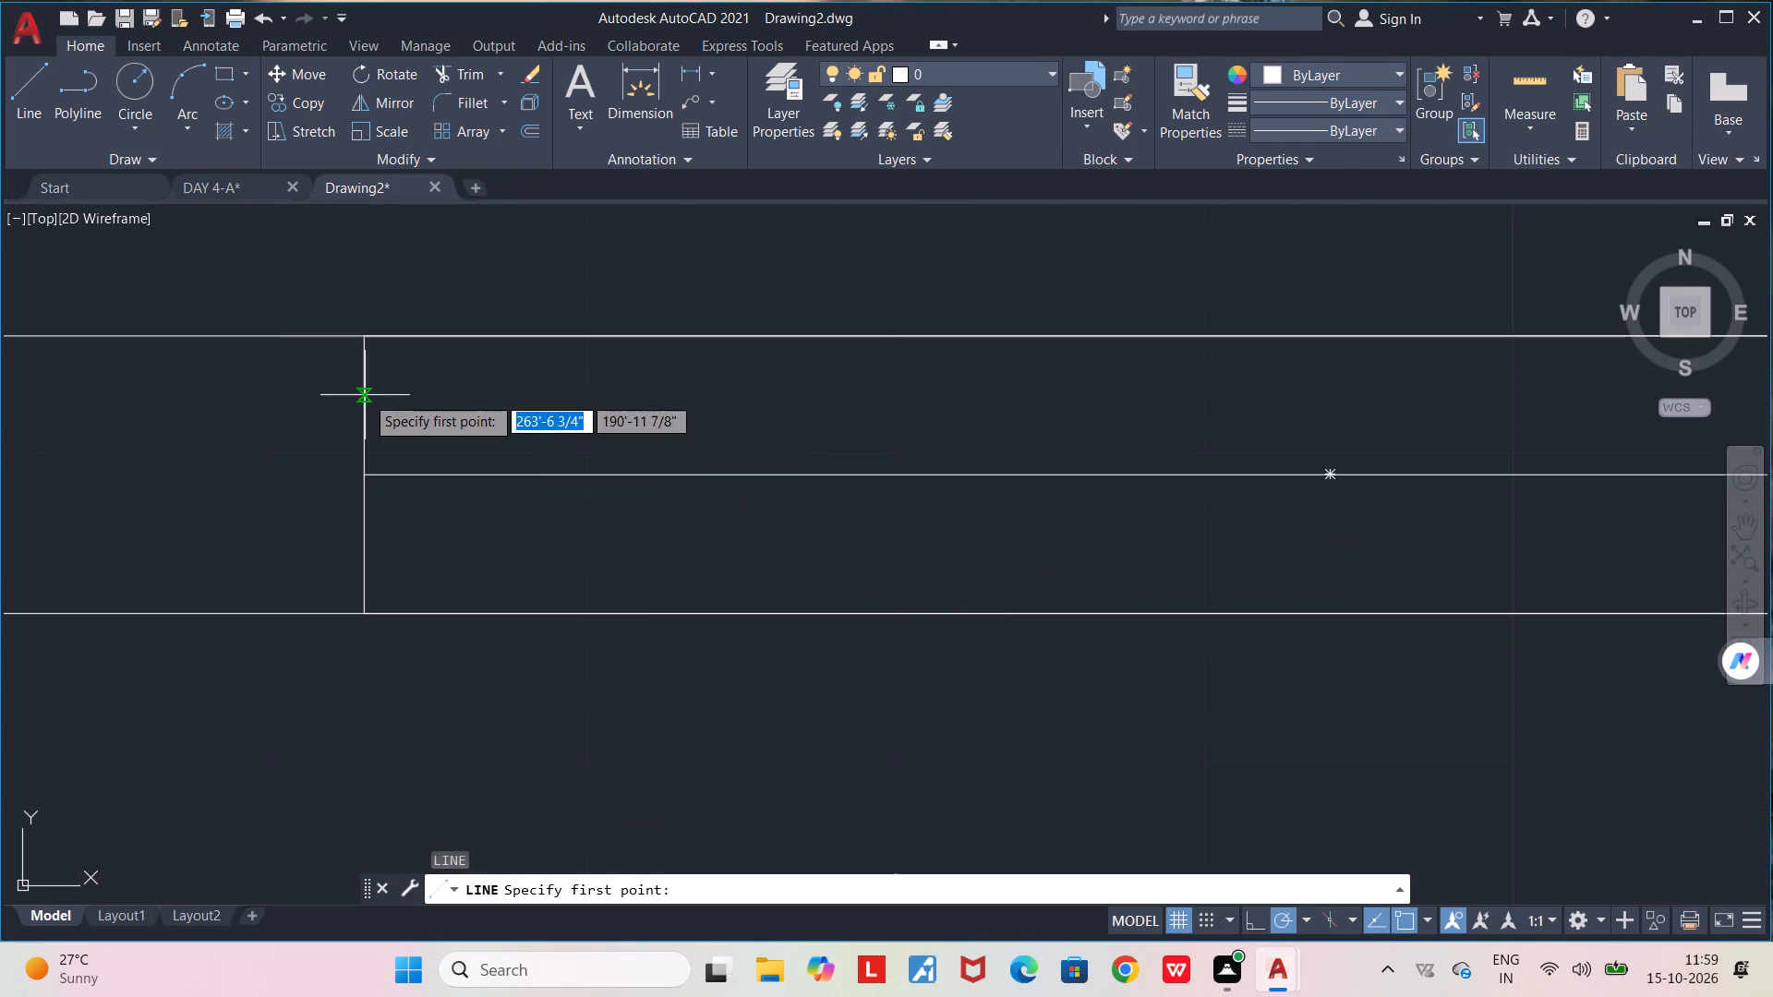
left_click(365, 395)
scroll(682, 406, "down", 4)
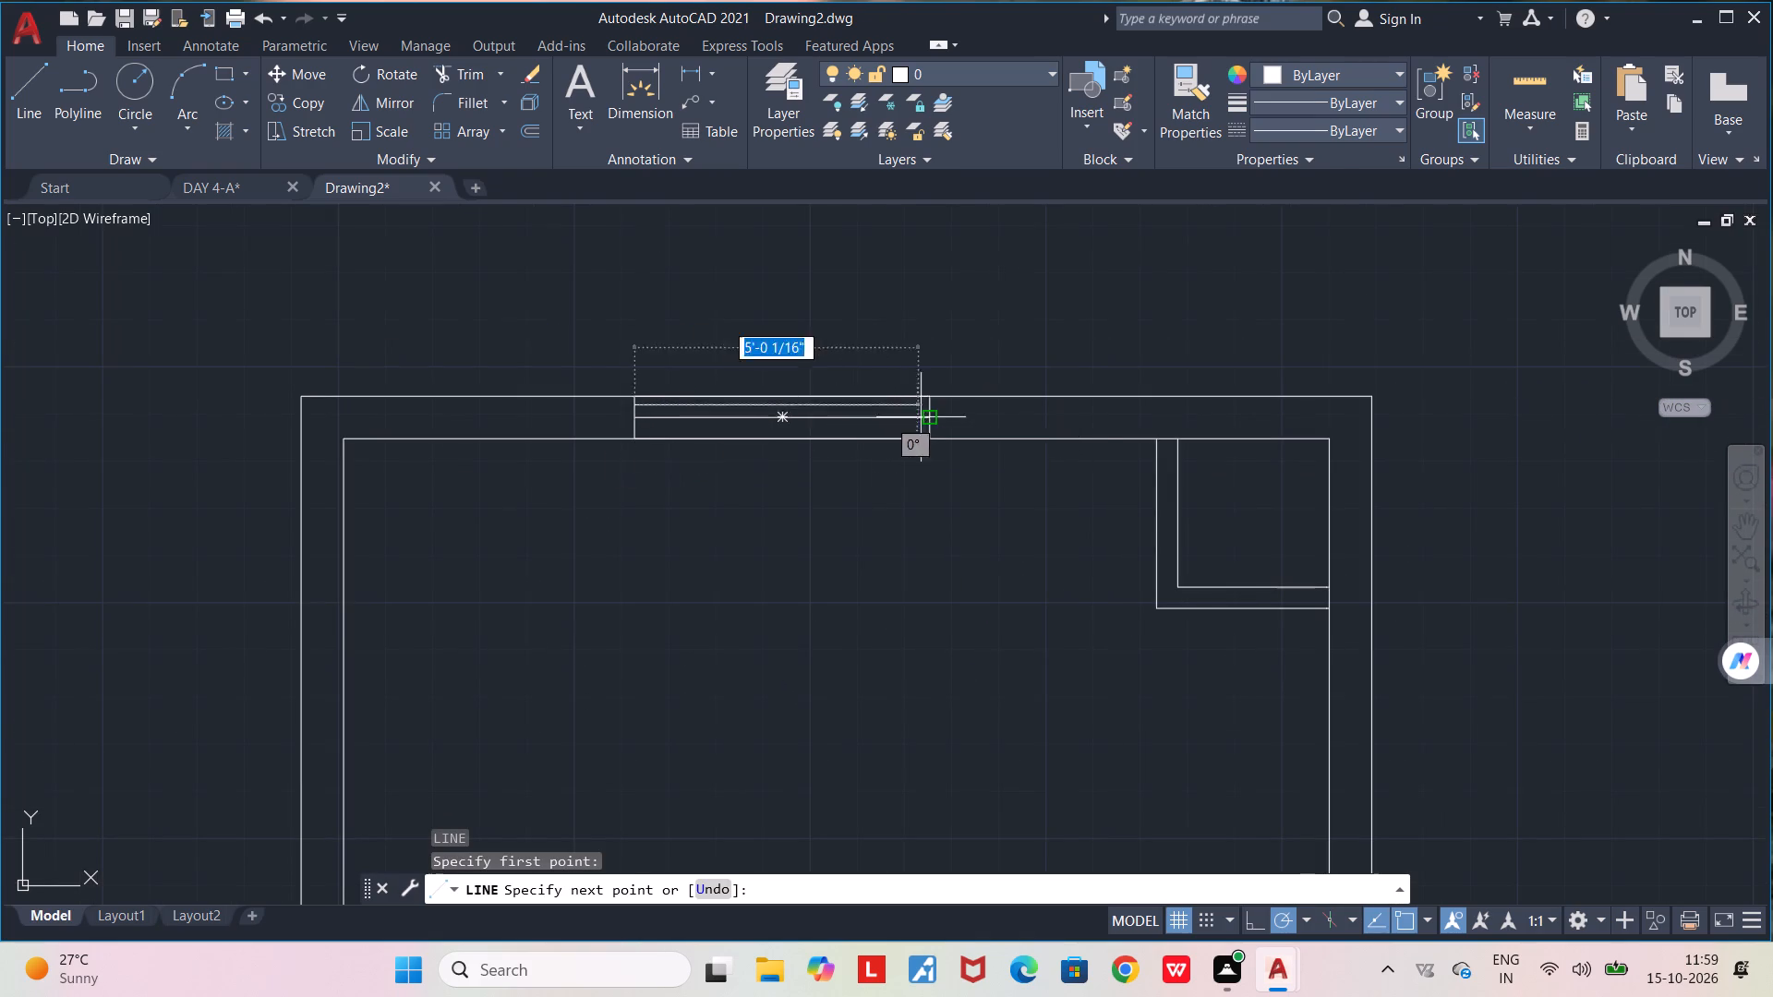
scroll(932, 425, "up", 3)
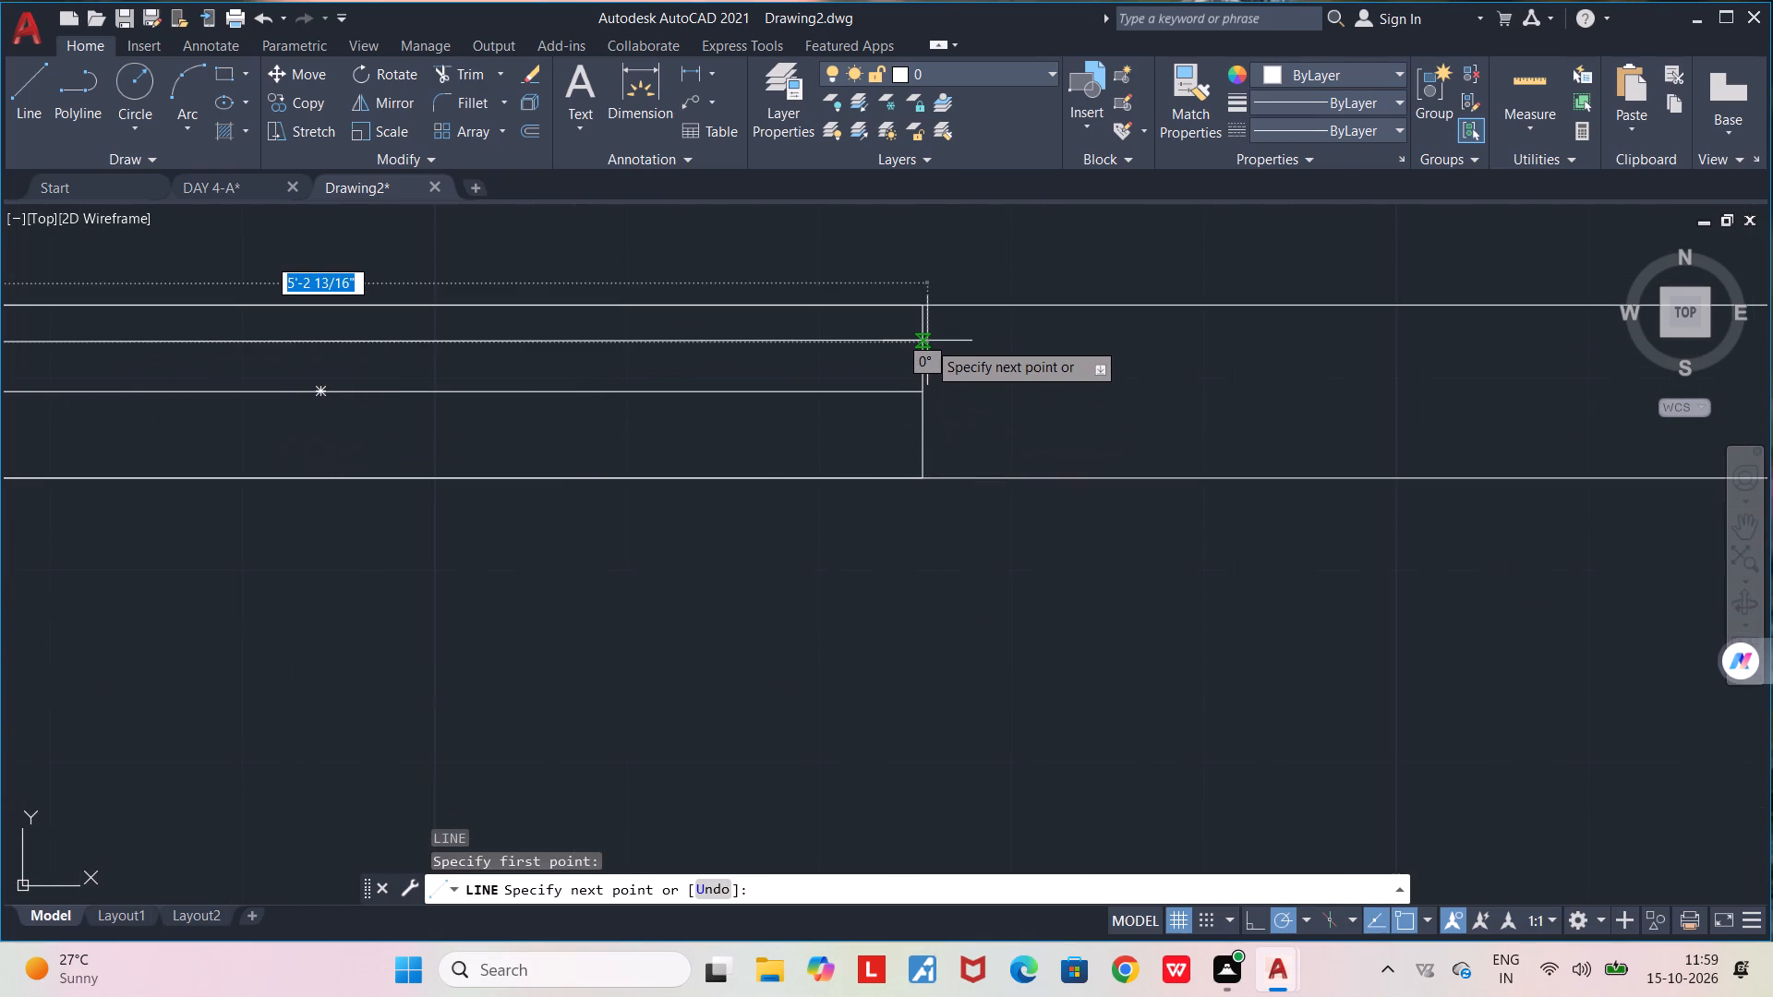
left_click(927, 341)
key("space")
Draw a horizontal line across the full length of the window between its centre line and lower edge.
scroll(899, 462, "down", 3)
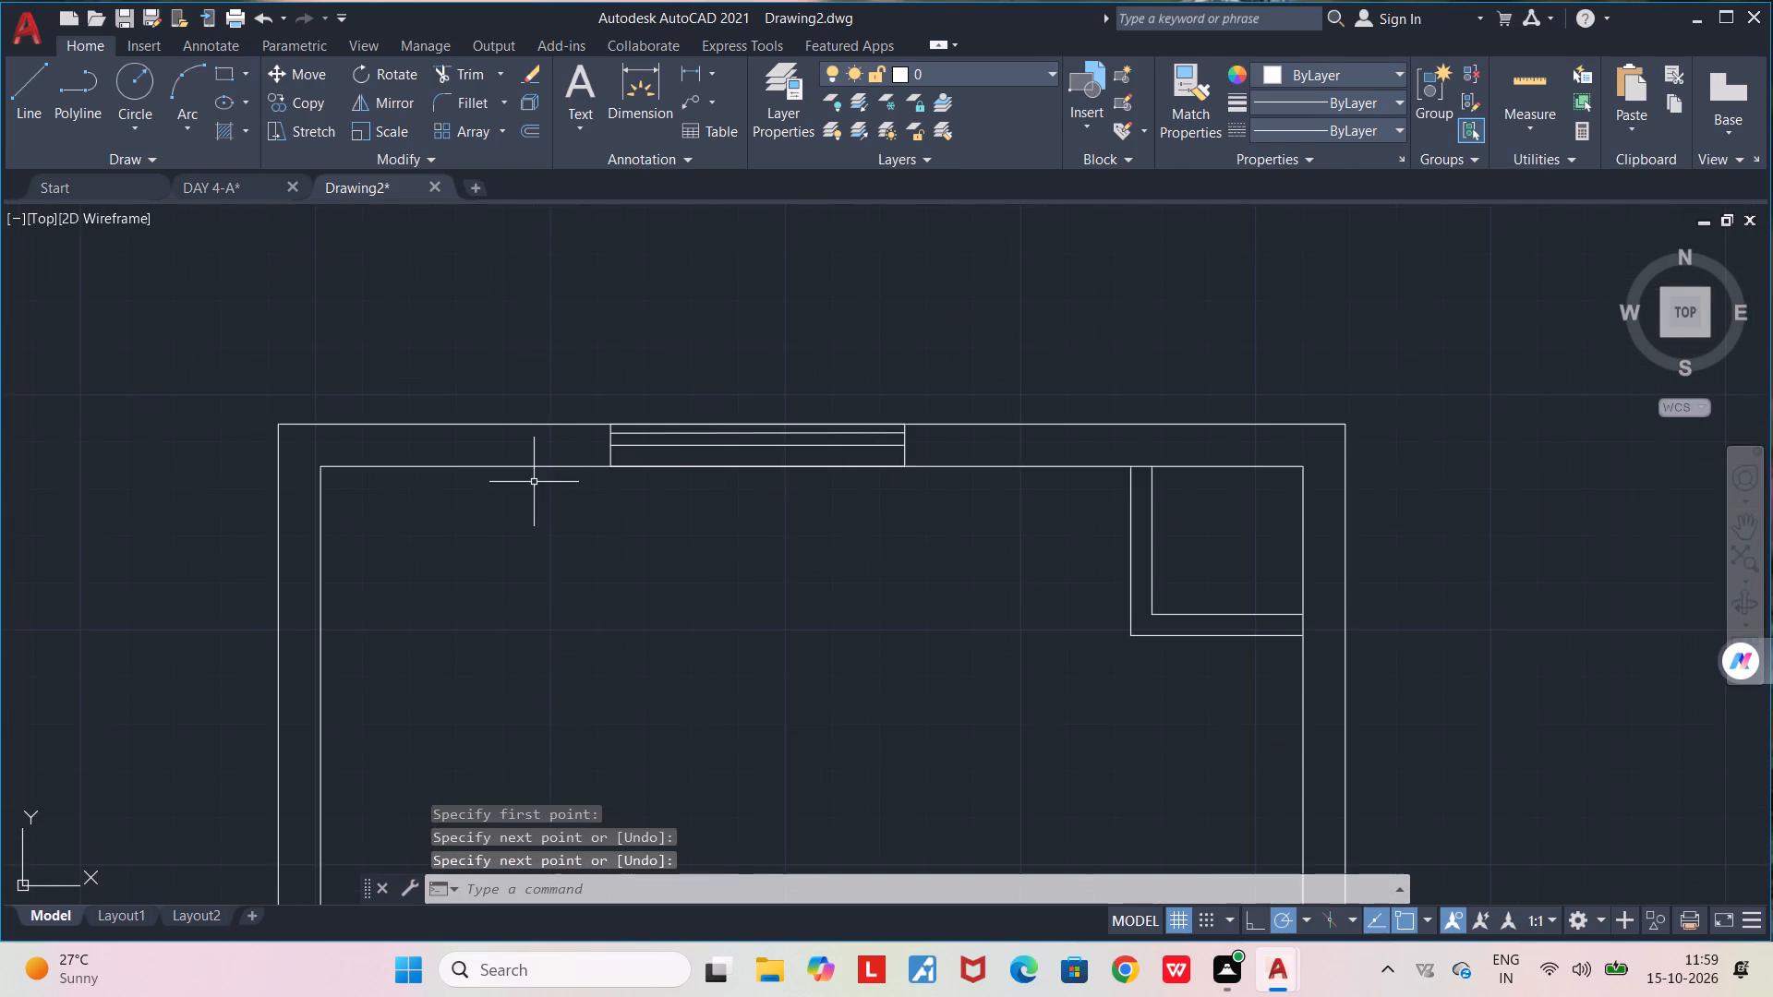
scroll(603, 464, "up", 4)
key("l")
key("Return")
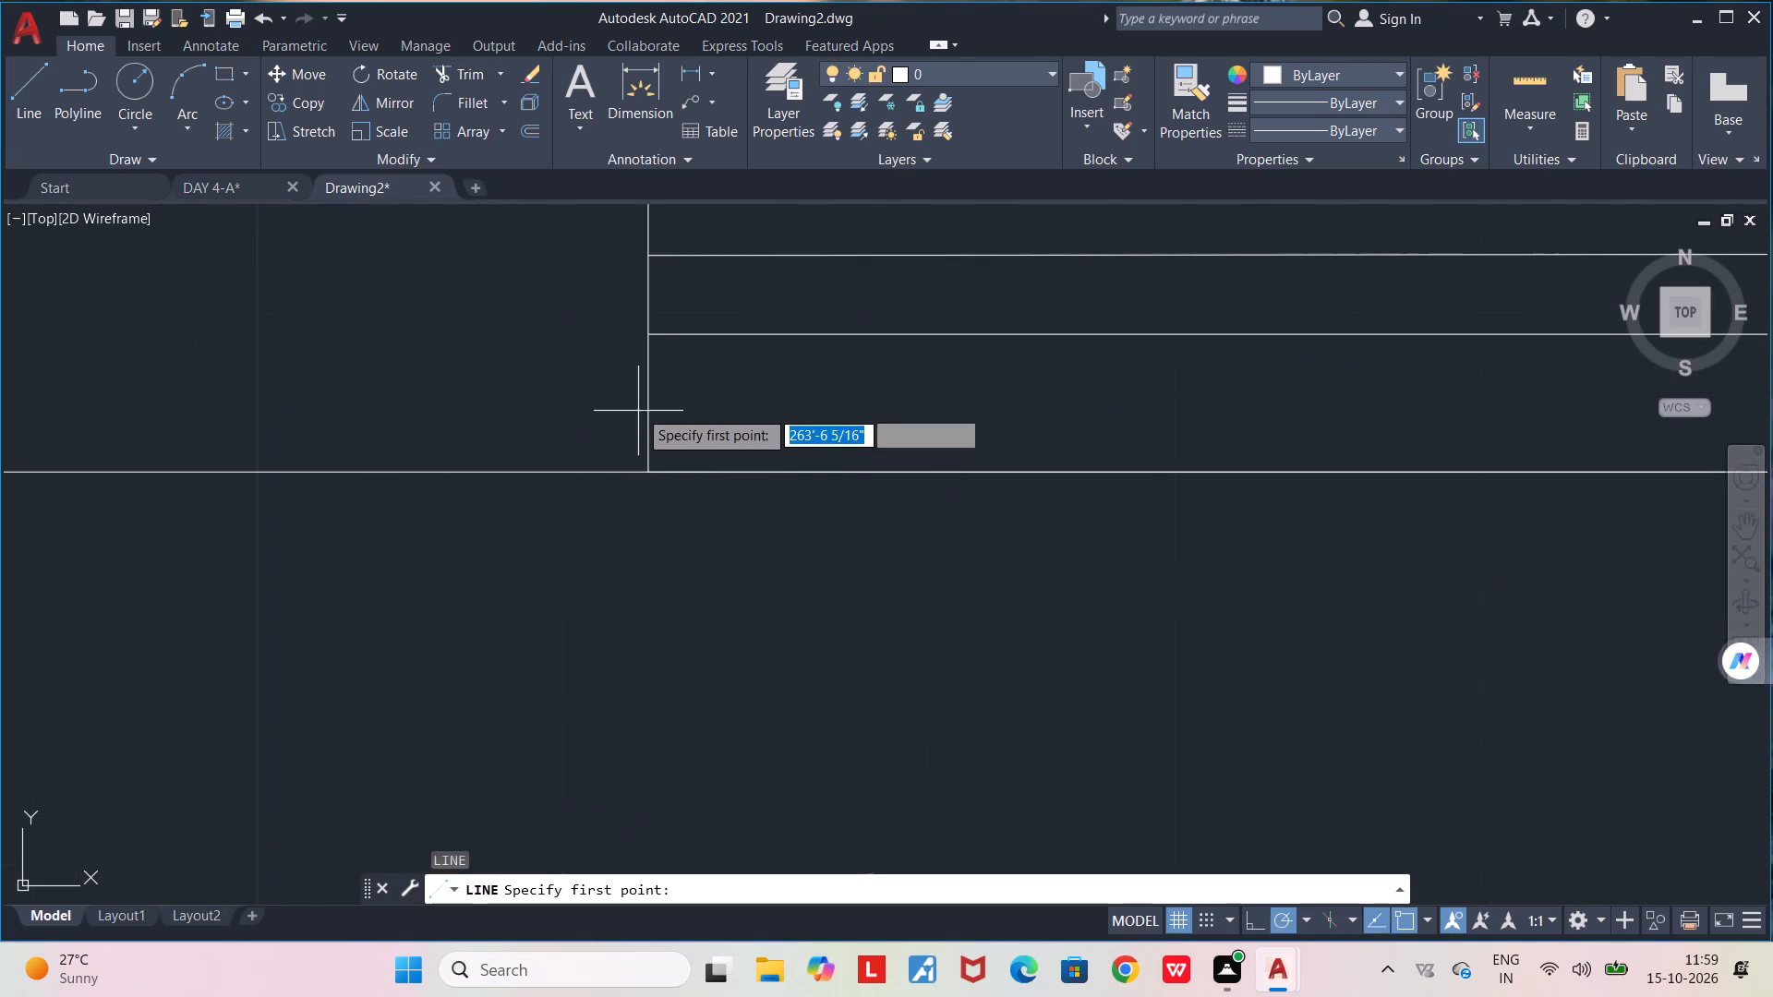
left_click(645, 404)
middle_click_drag(861, 419, 387, 517)
scroll(382, 519, "down", 3)
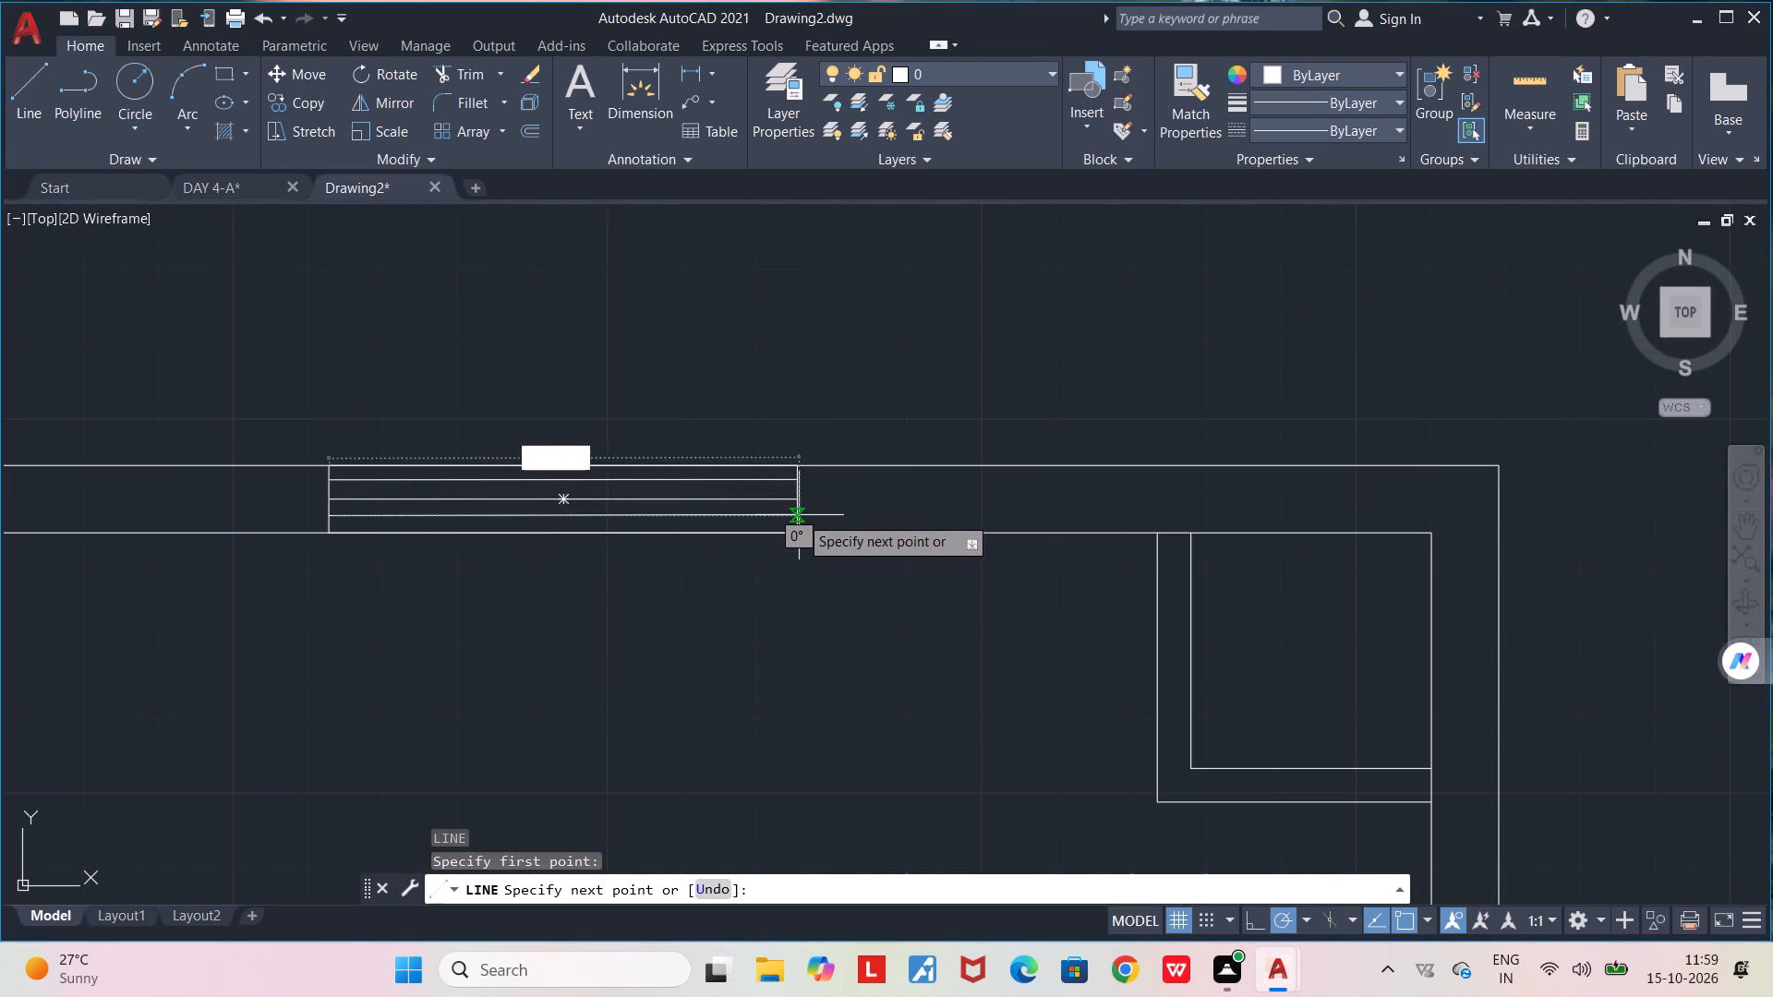
scroll(801, 515, "up", 4)
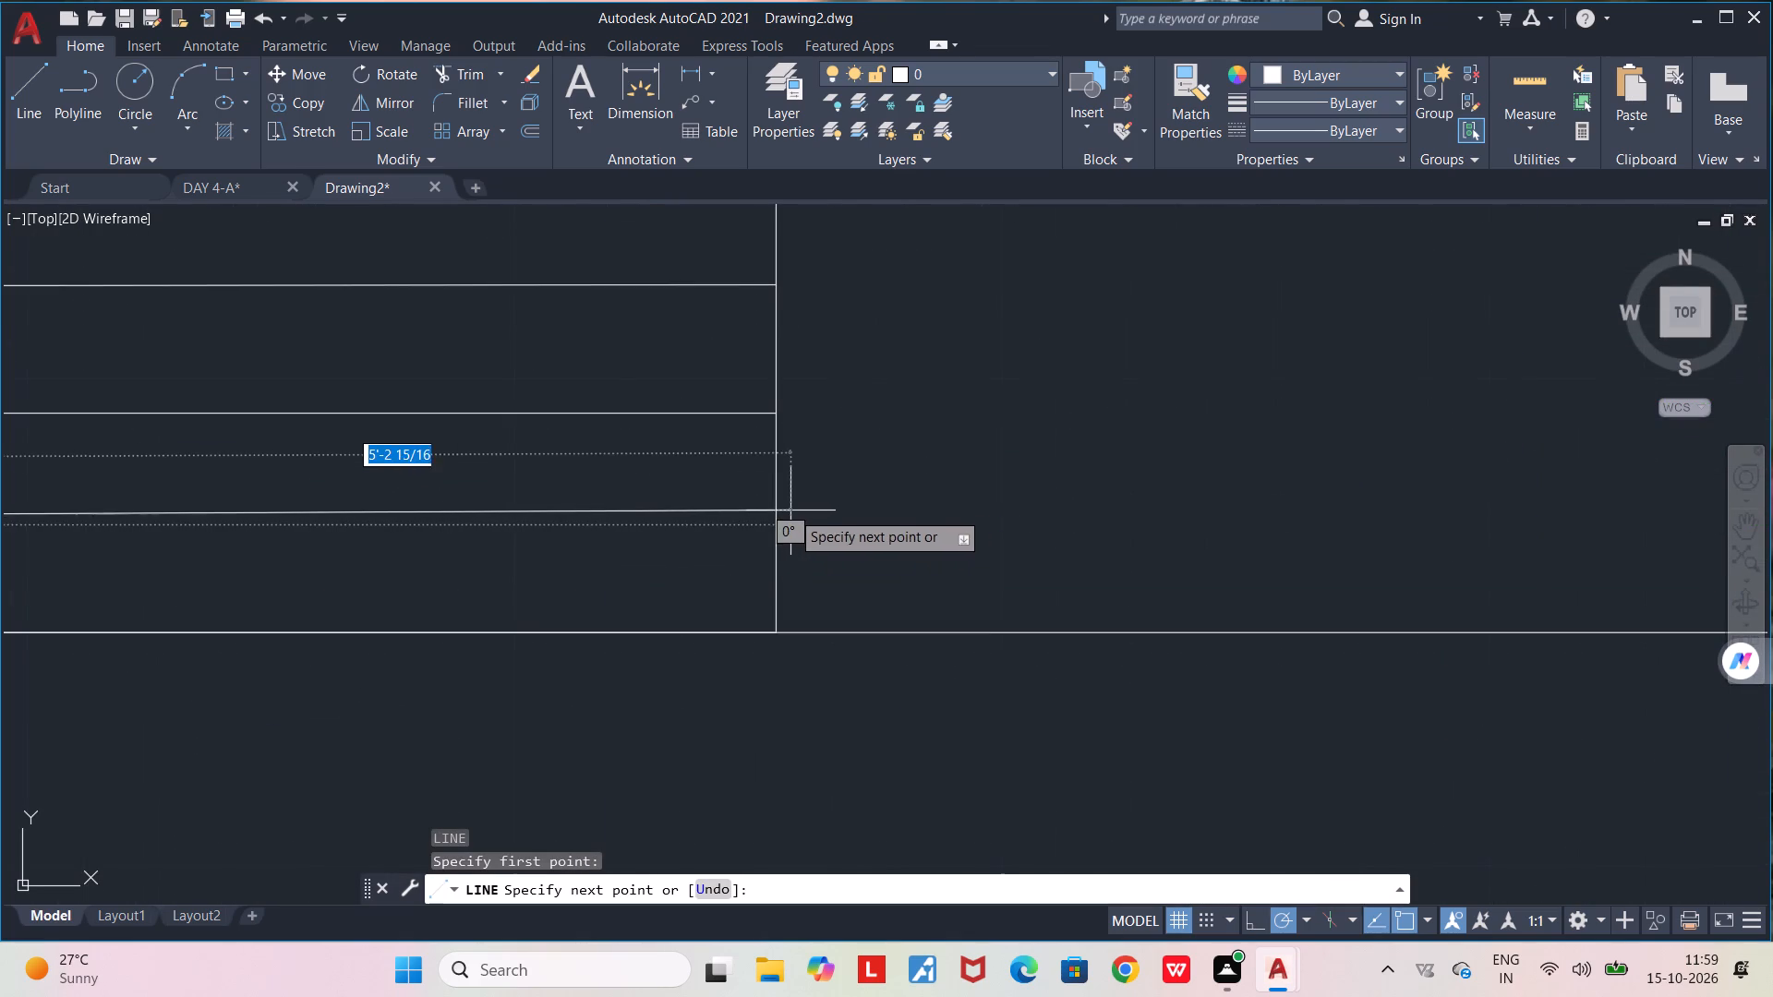
left_click(774, 523)
key("space")
Examine the new plan's rooms and openings against the adjacent ground floor plan.
scroll(1239, 541, "down", 2)
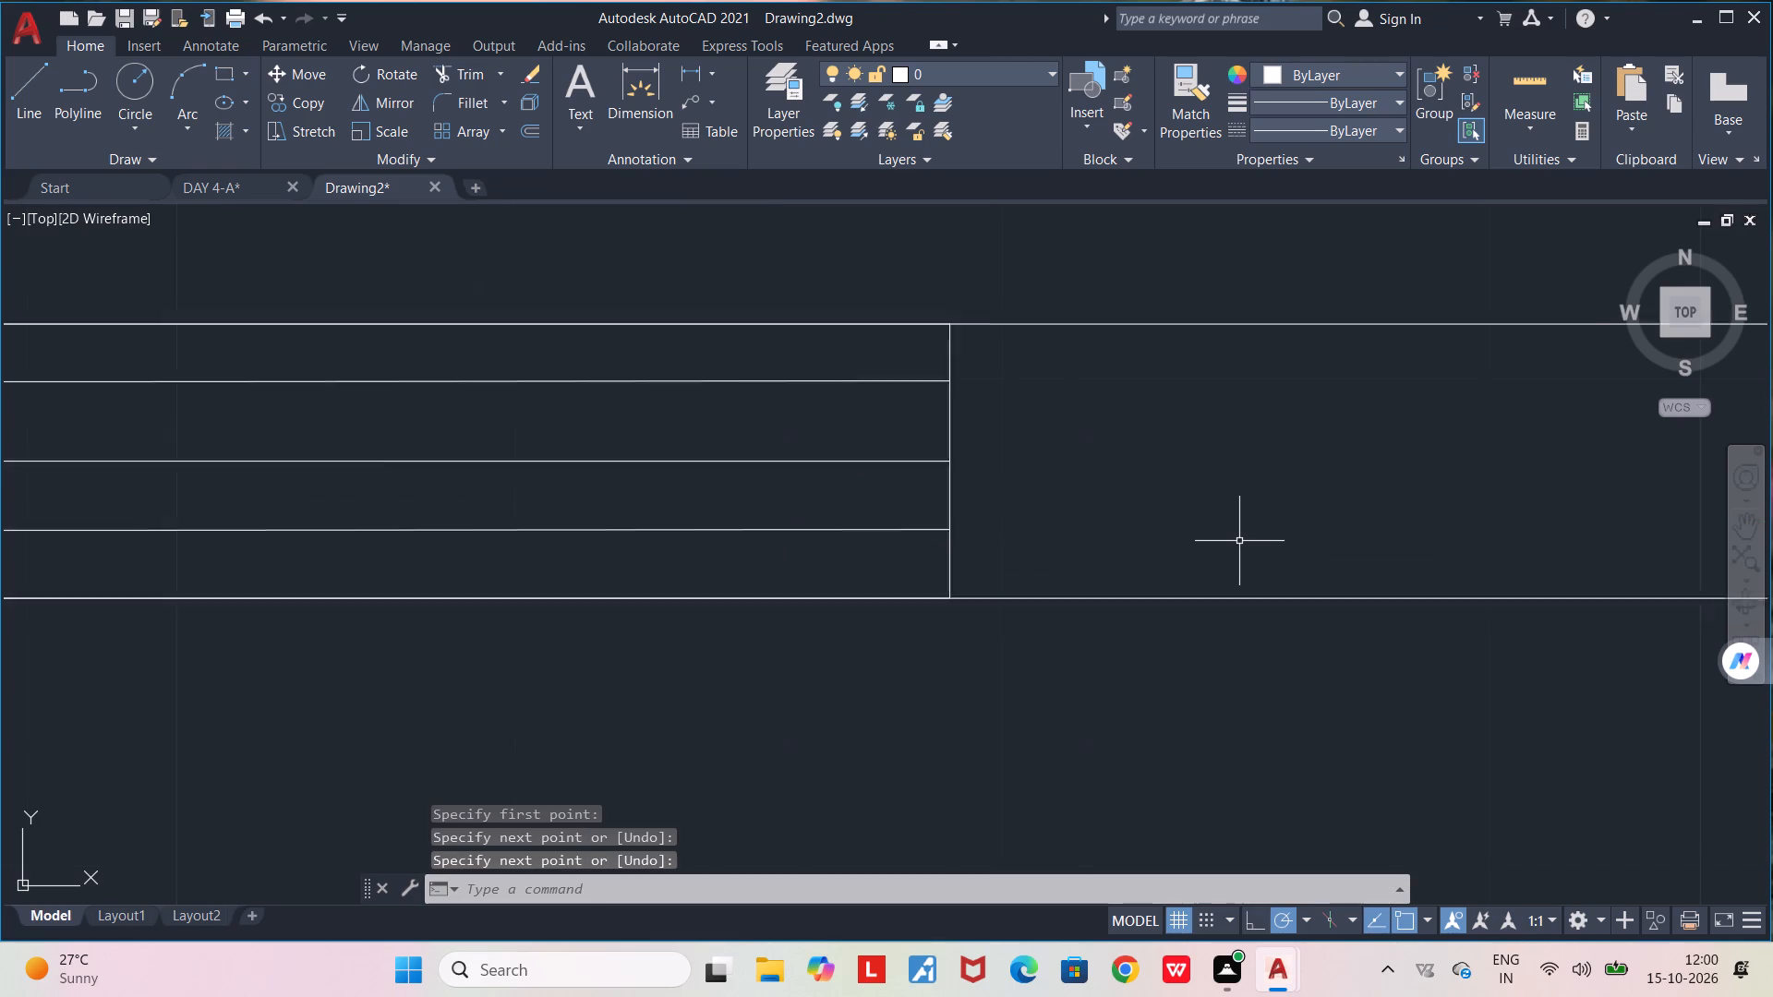
scroll(1239, 541, "down", 4)
middle_click_drag(1158, 678, 1052, 553)
scroll(1042, 549, "down", 1)
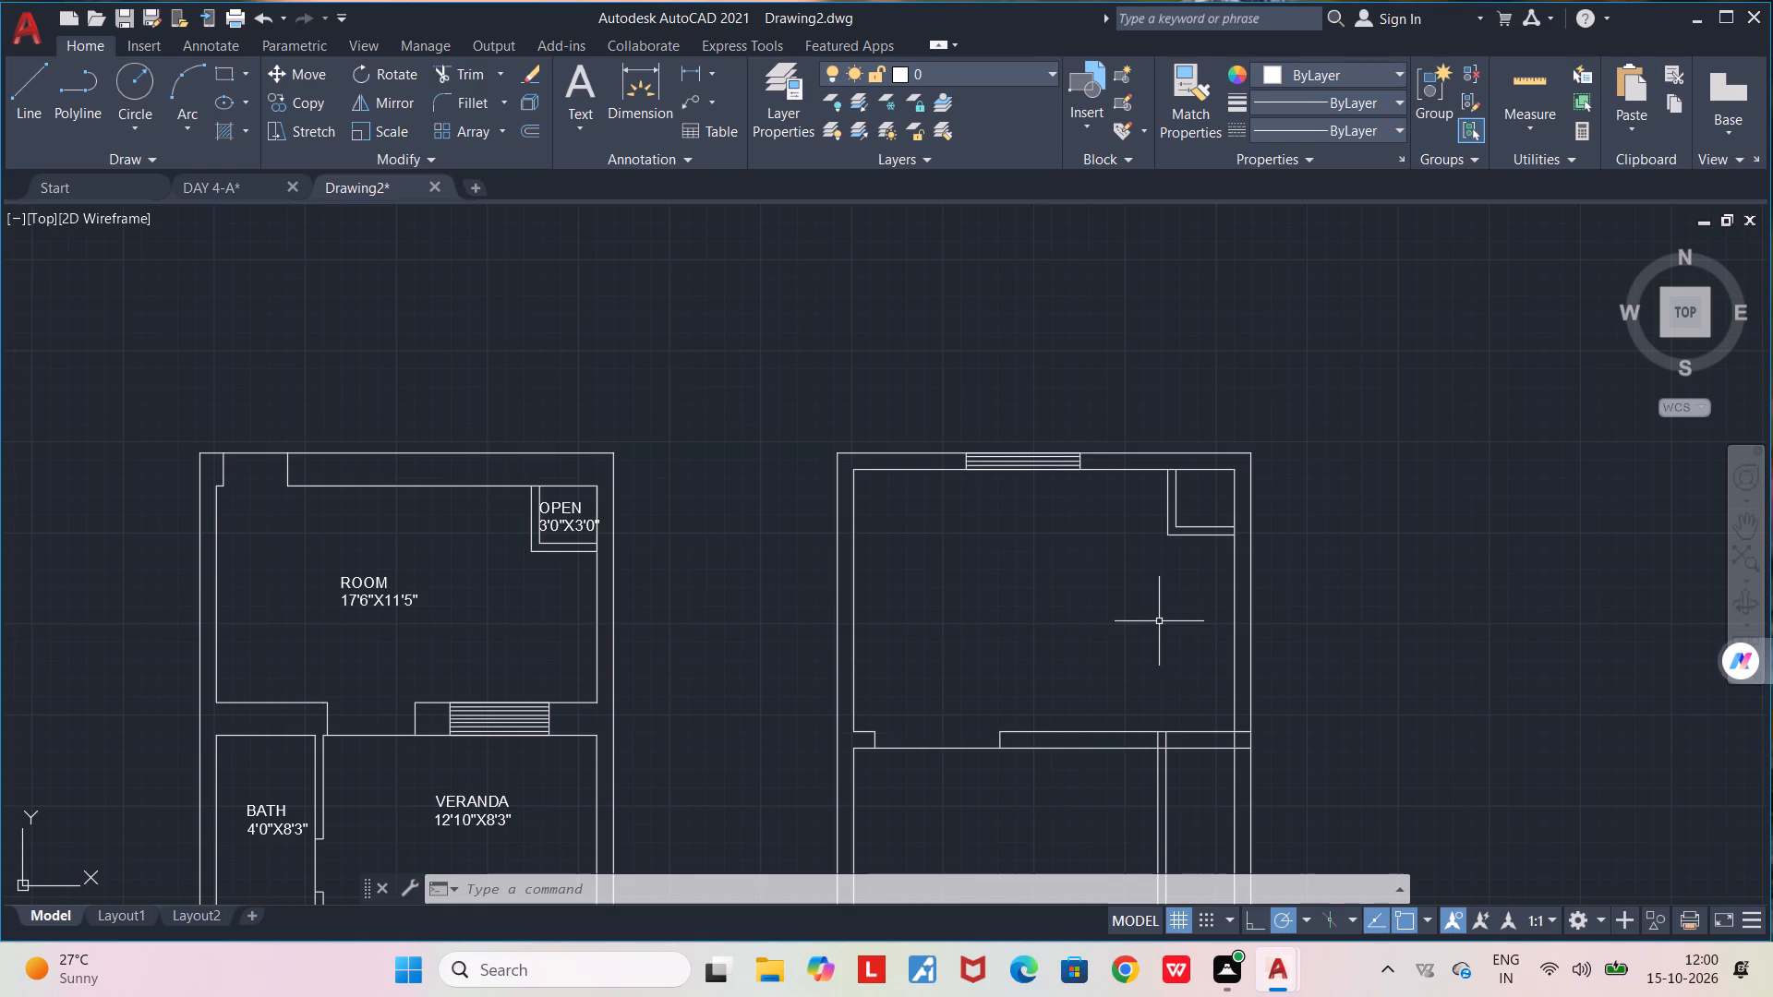
middle_click_drag(1155, 616, 1206, 325)
scroll(1206, 325, "down", 3)
middle_click_drag(1206, 325, 1097, 461)
scroll(1087, 621, "up", 2)
middle_click_drag(1048, 494, 1038, 584)
scroll(1037, 584, "down", 1)
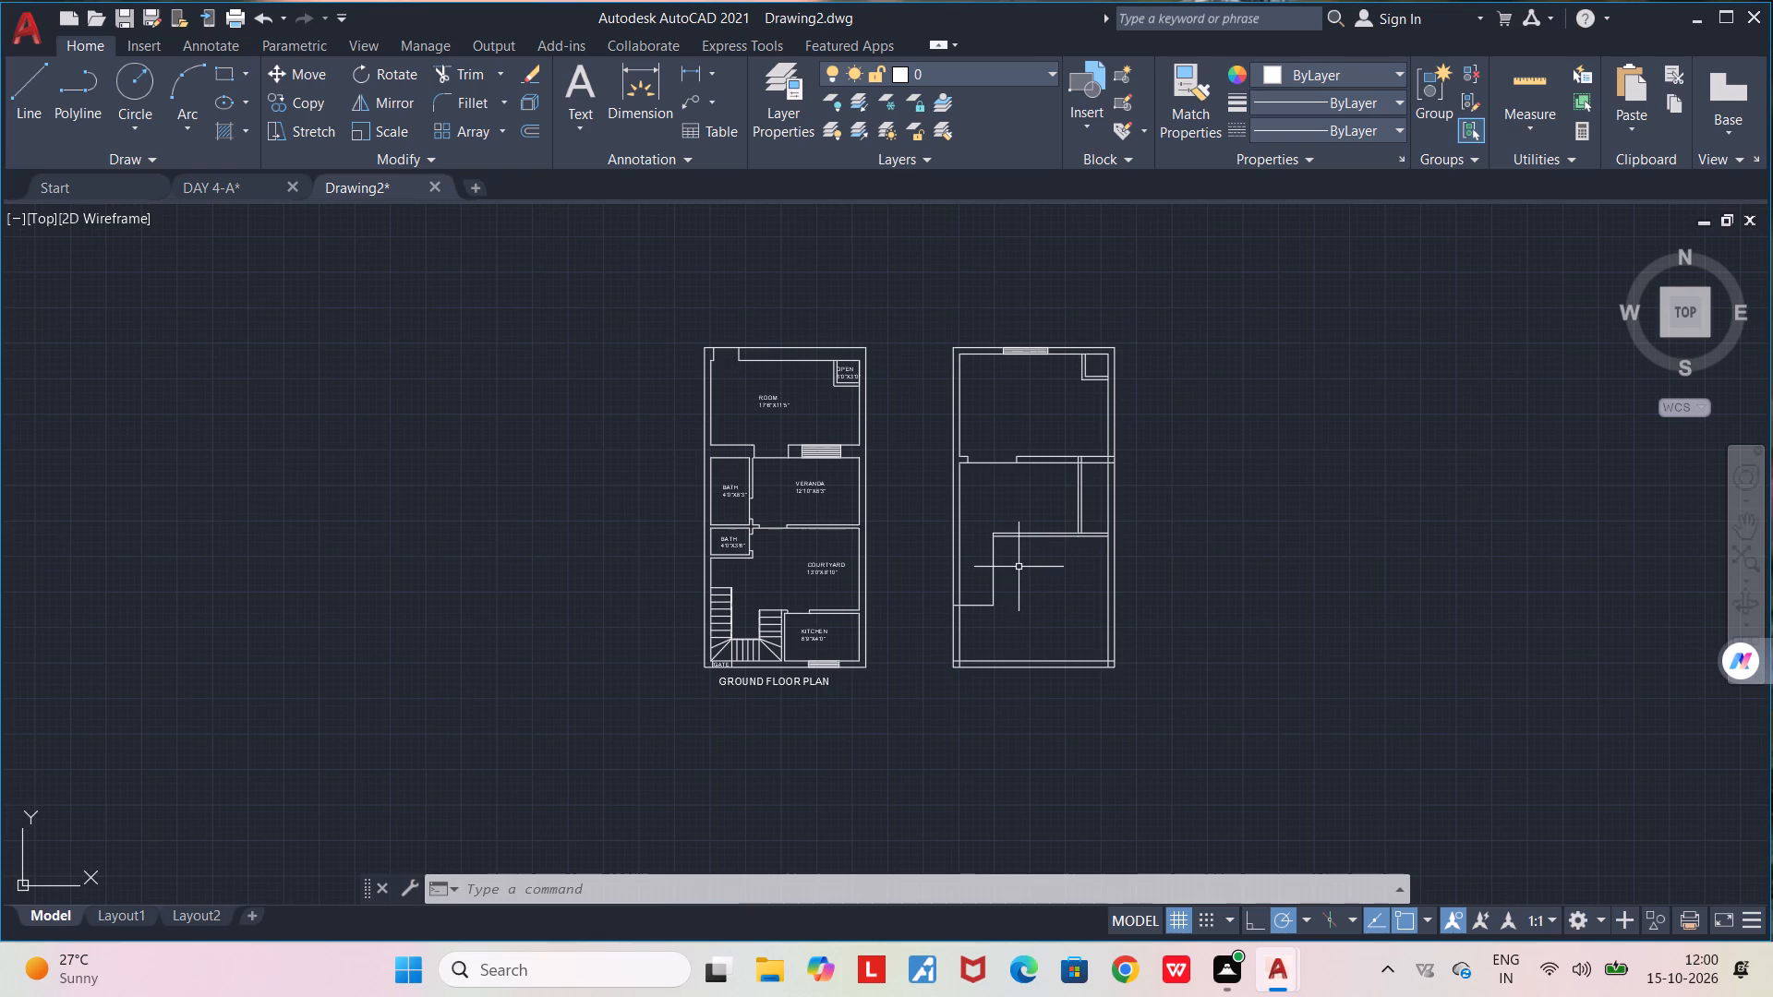
Add the two-line text label "OPEN" and "3'0"X3'0"" inside the small corner enclosure of the top room.
scroll(1089, 368, "up", 6)
middle_click_drag(1094, 353, 1002, 406)
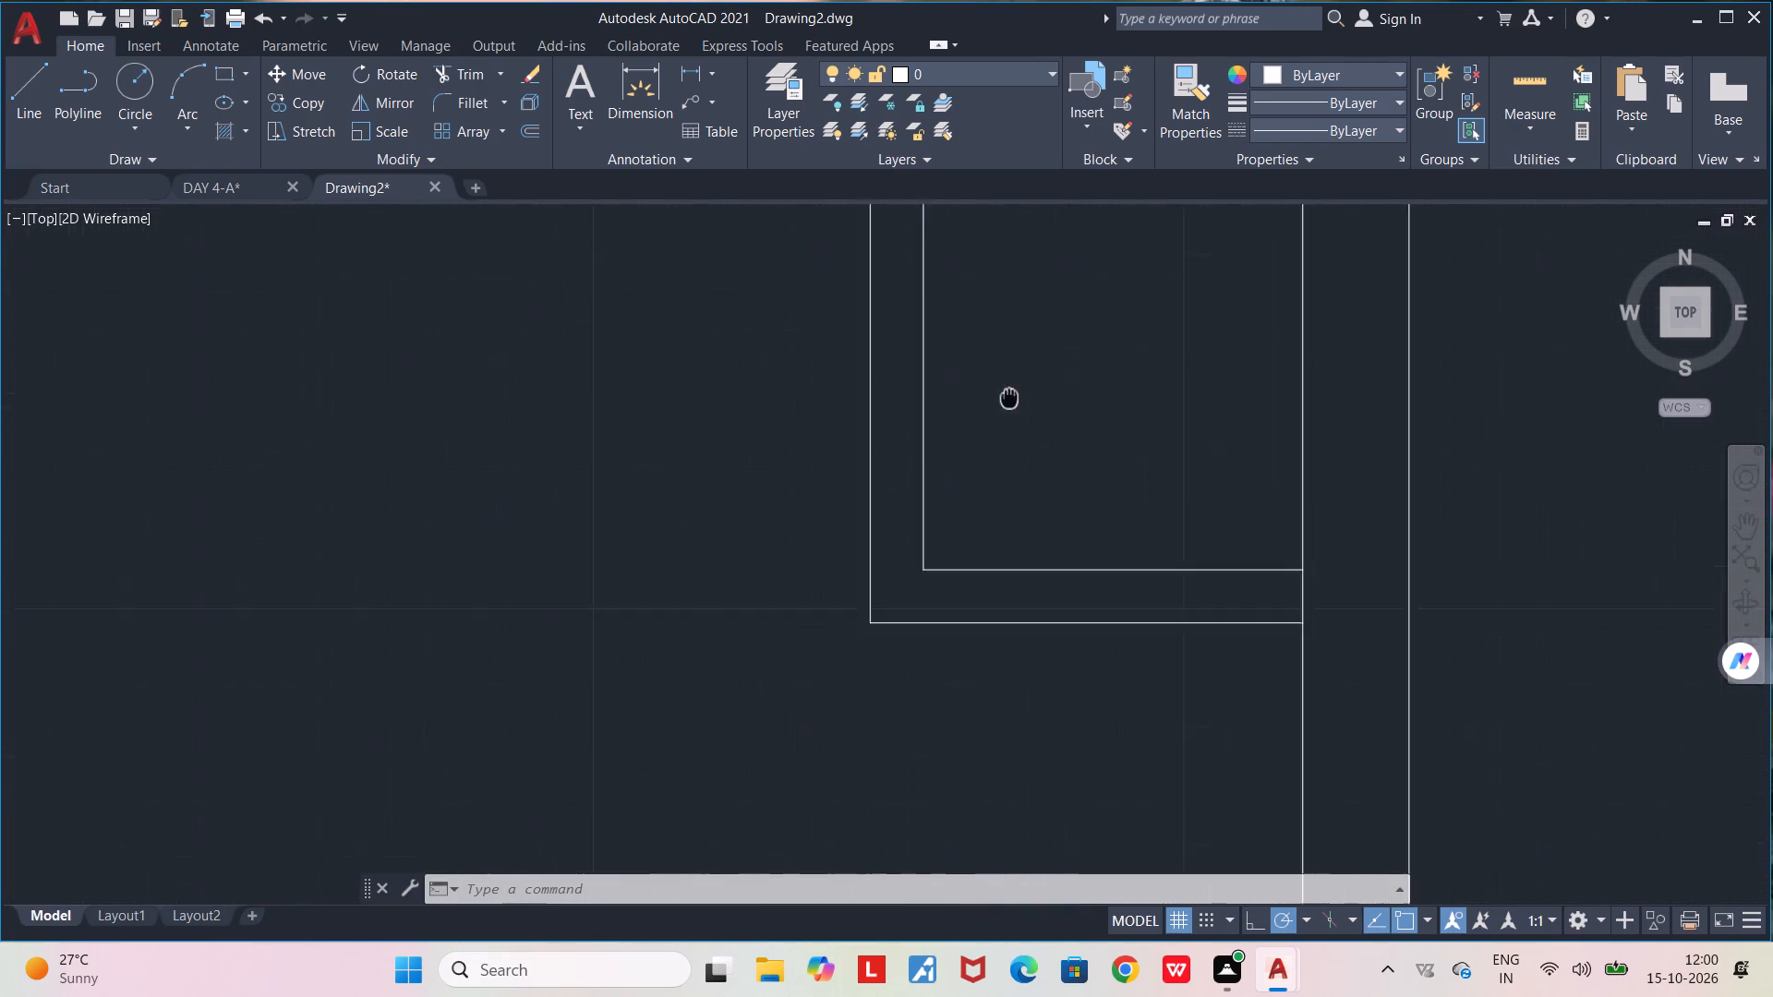
middle_click_drag(1002, 406, 884, 553)
left_click(576, 84)
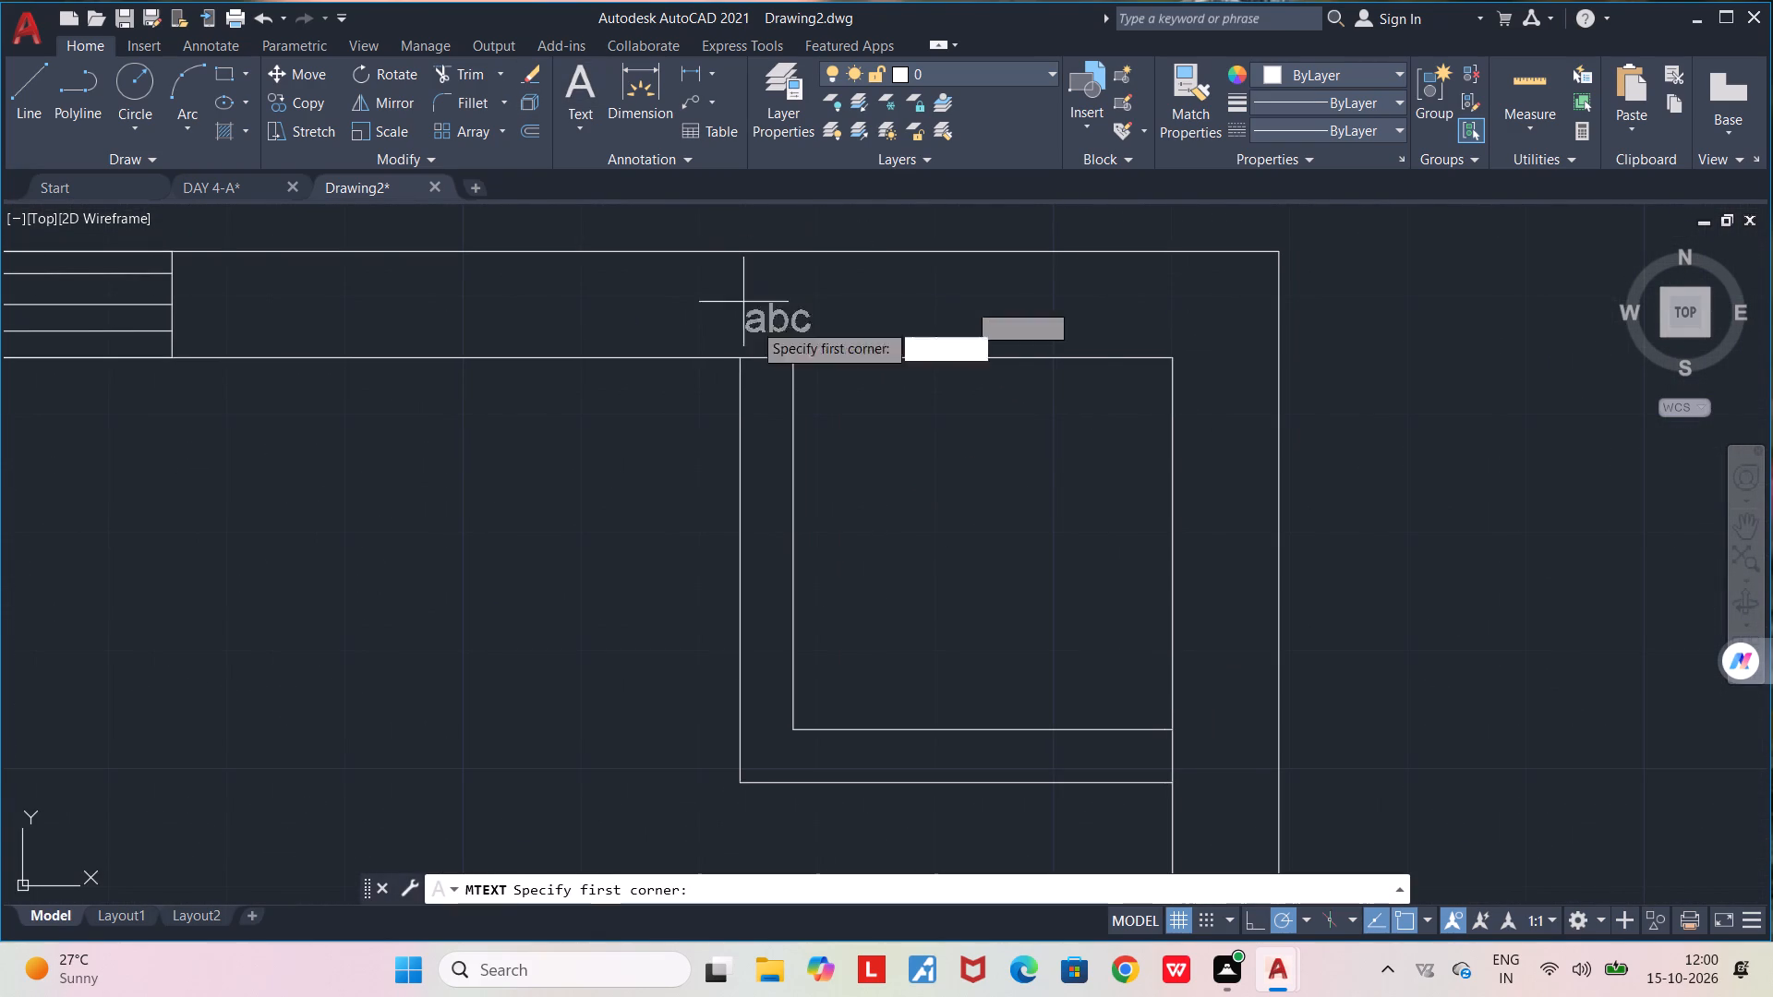
left_click(852, 414)
left_click(1061, 459)
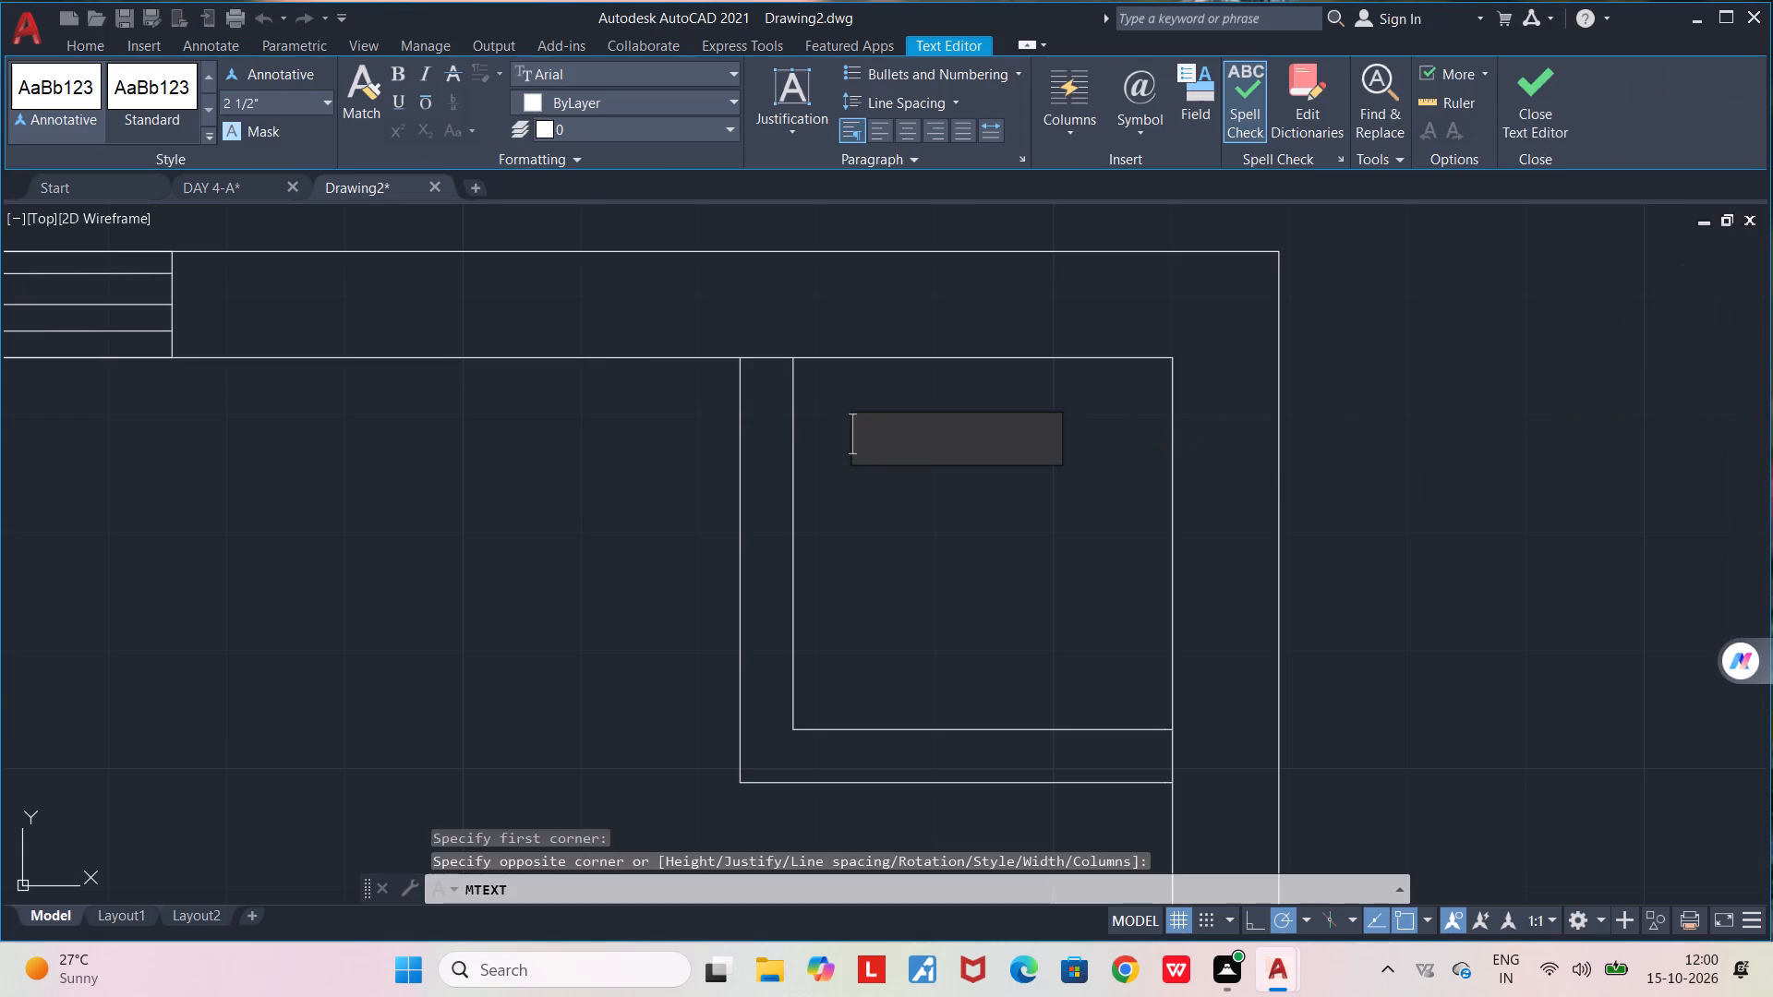
key("p")
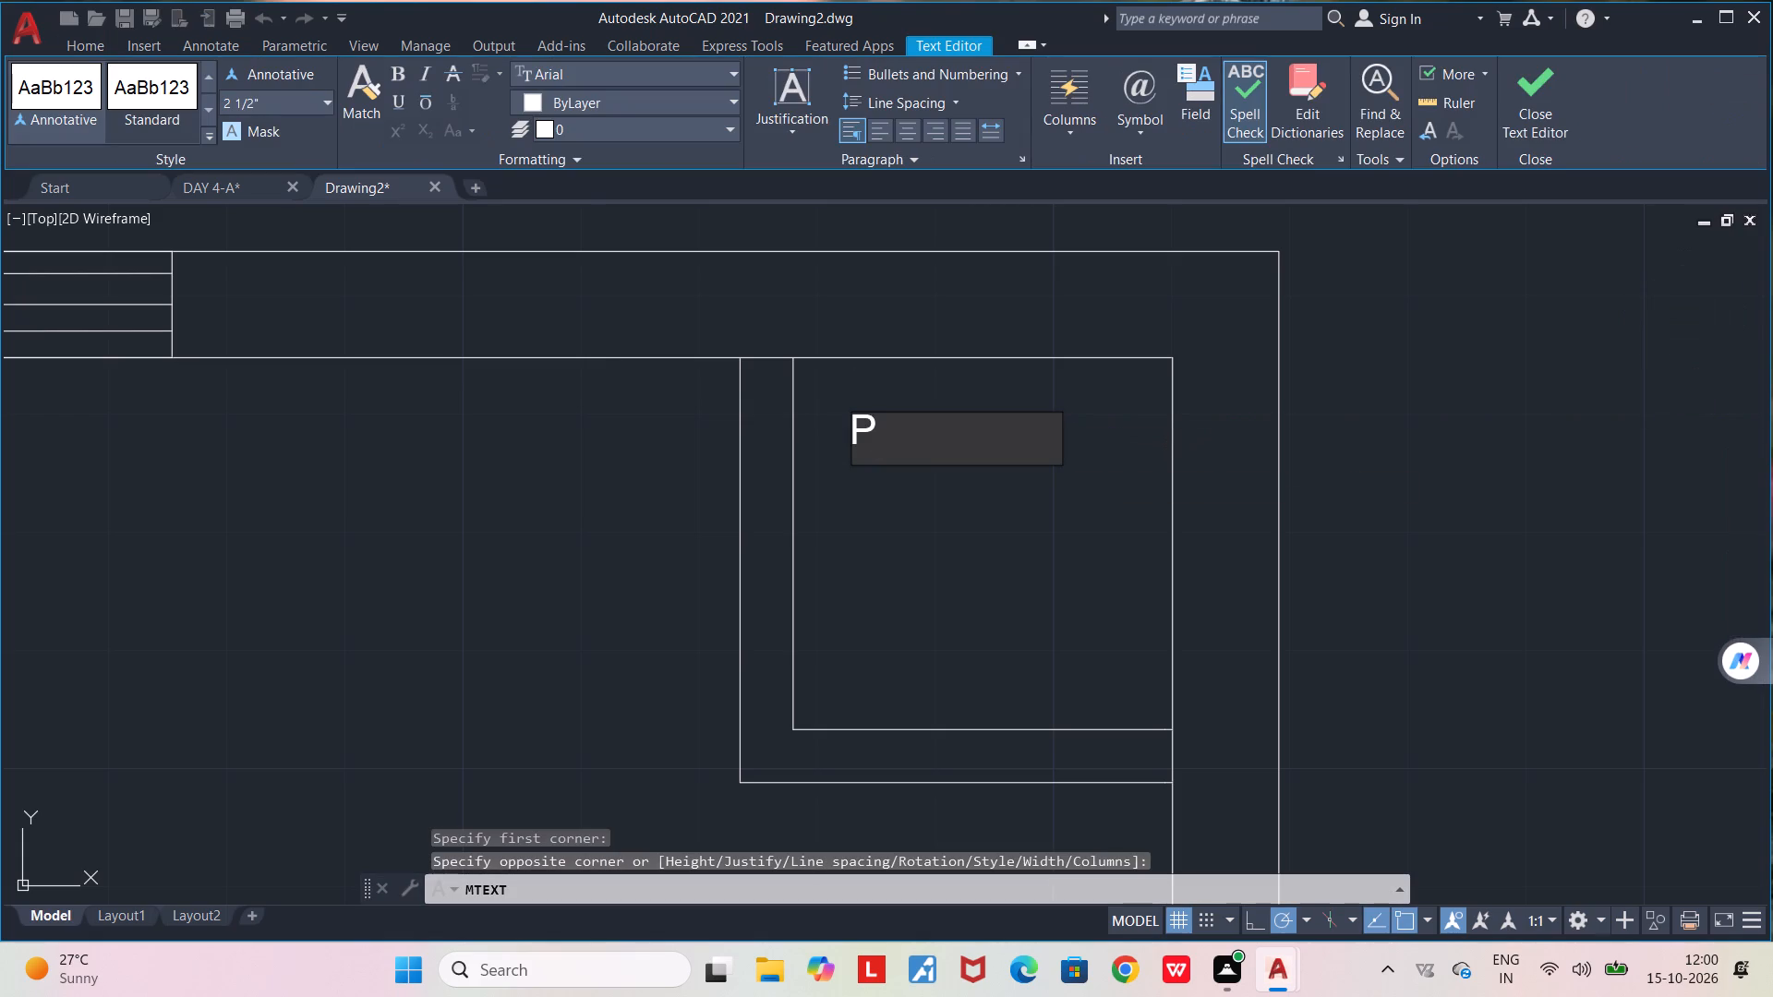
key("BackSpace")
type("OP")
type("EN")
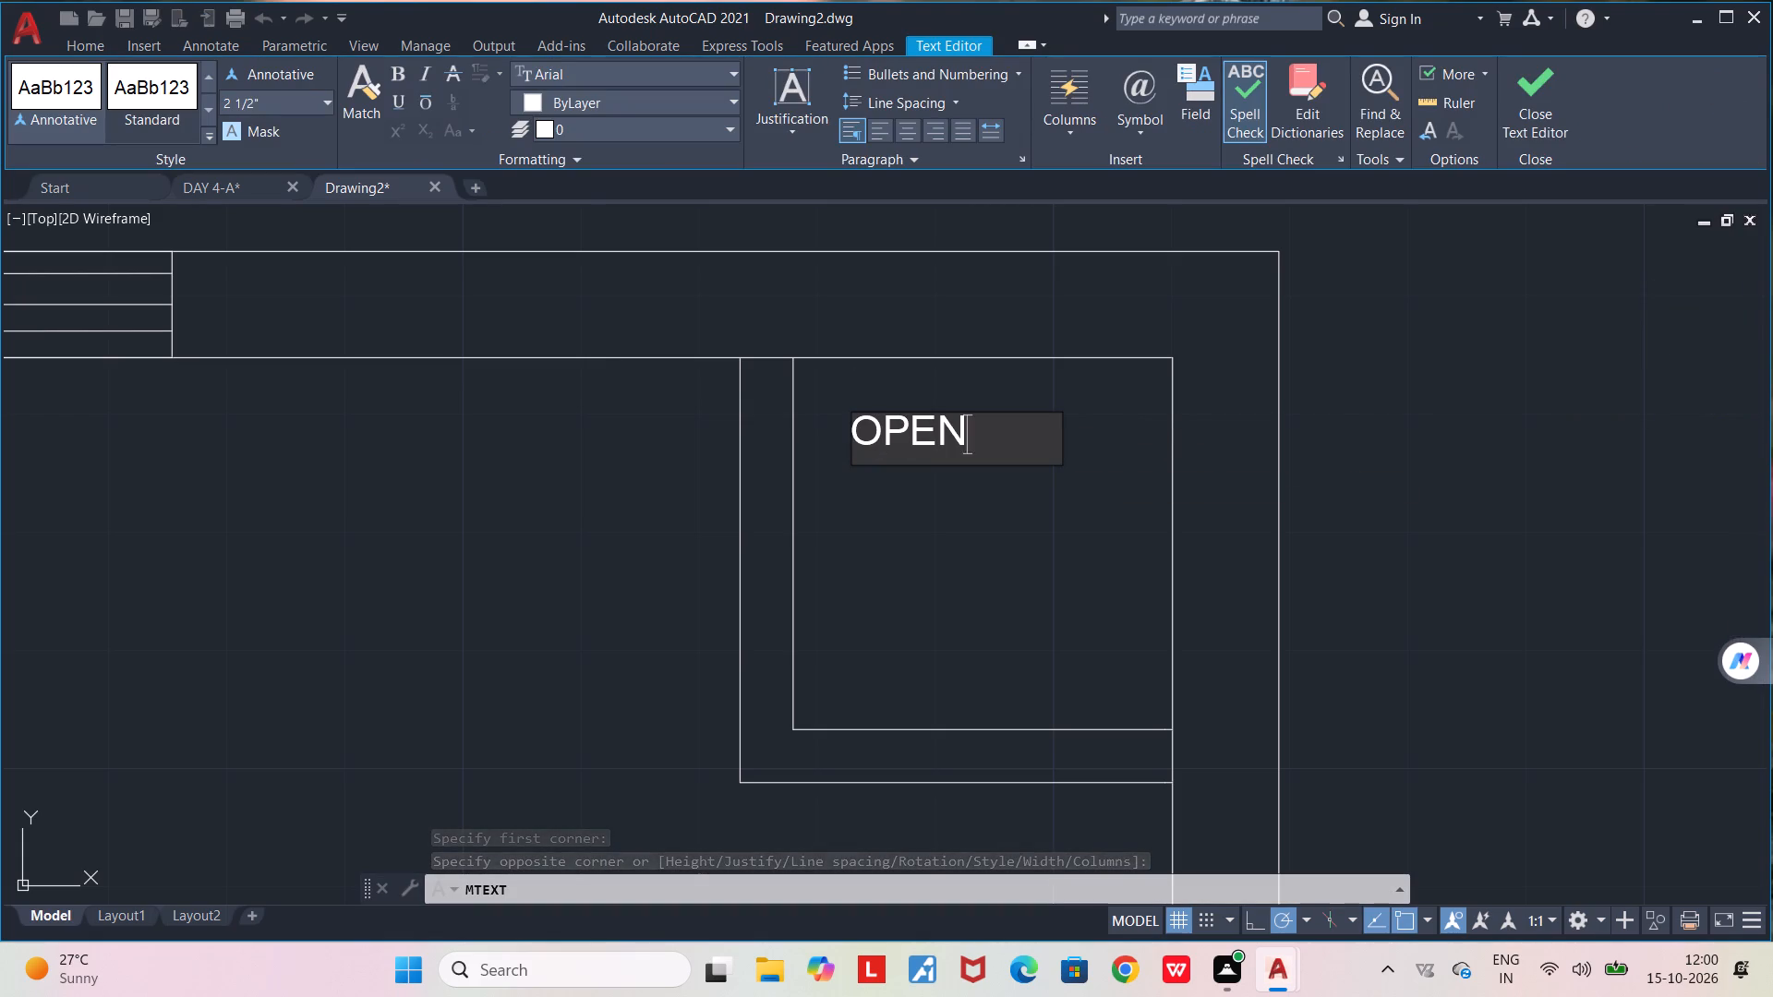
key("space")
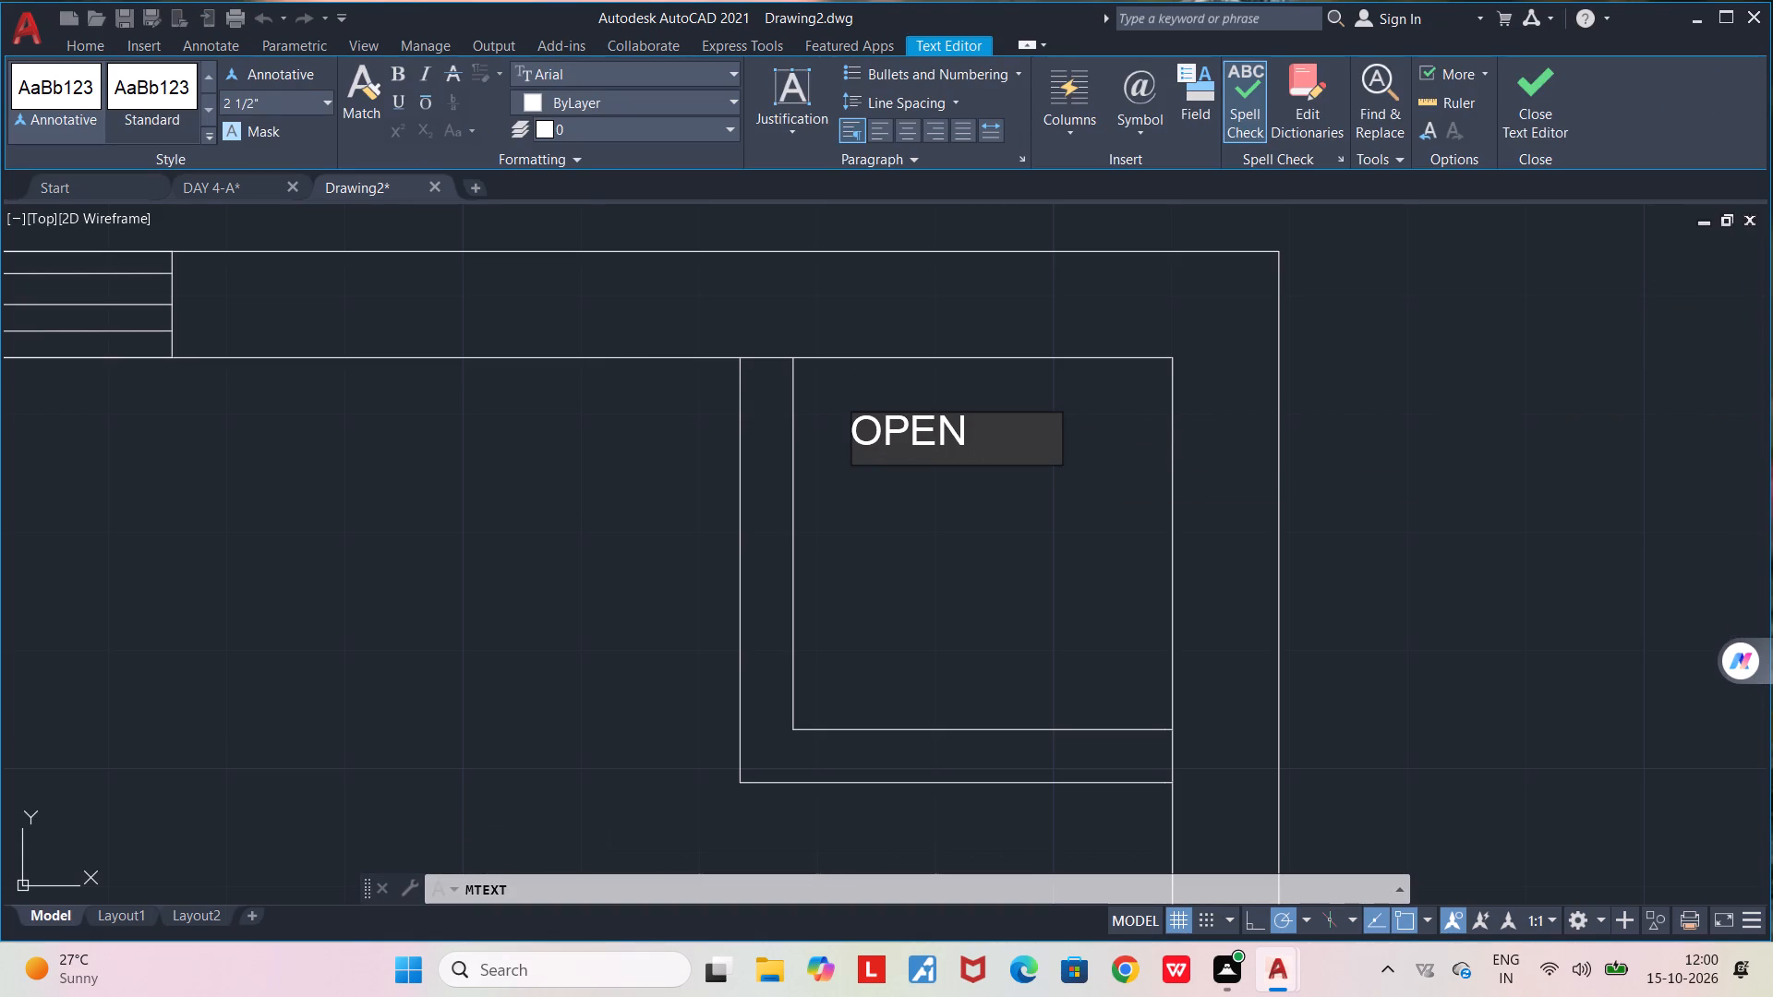
key("Return")
key("3")
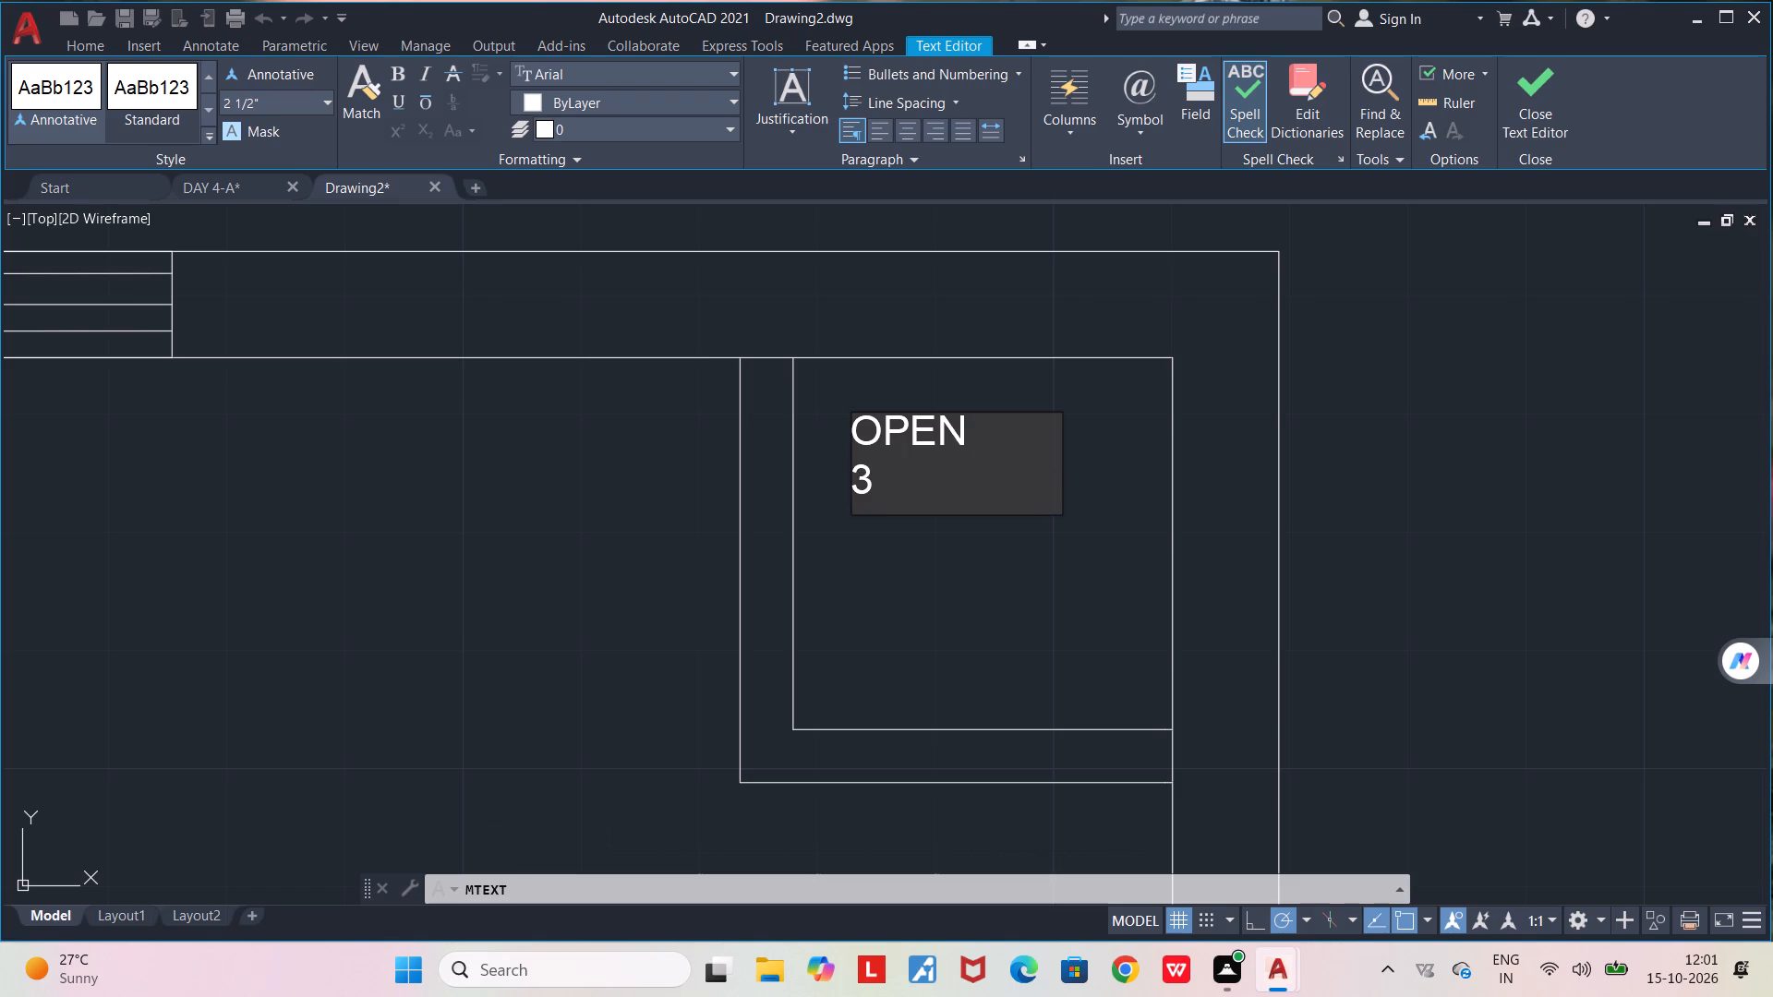
key("apostrophe")
type("0\"X3'0\"")
left_click(896, 577)
Draw a short horizontal line across the narrow vertical partition, just below the top room's lower wall, starting at the partition's left face.
middle_click_drag(897, 578, 903, 558)
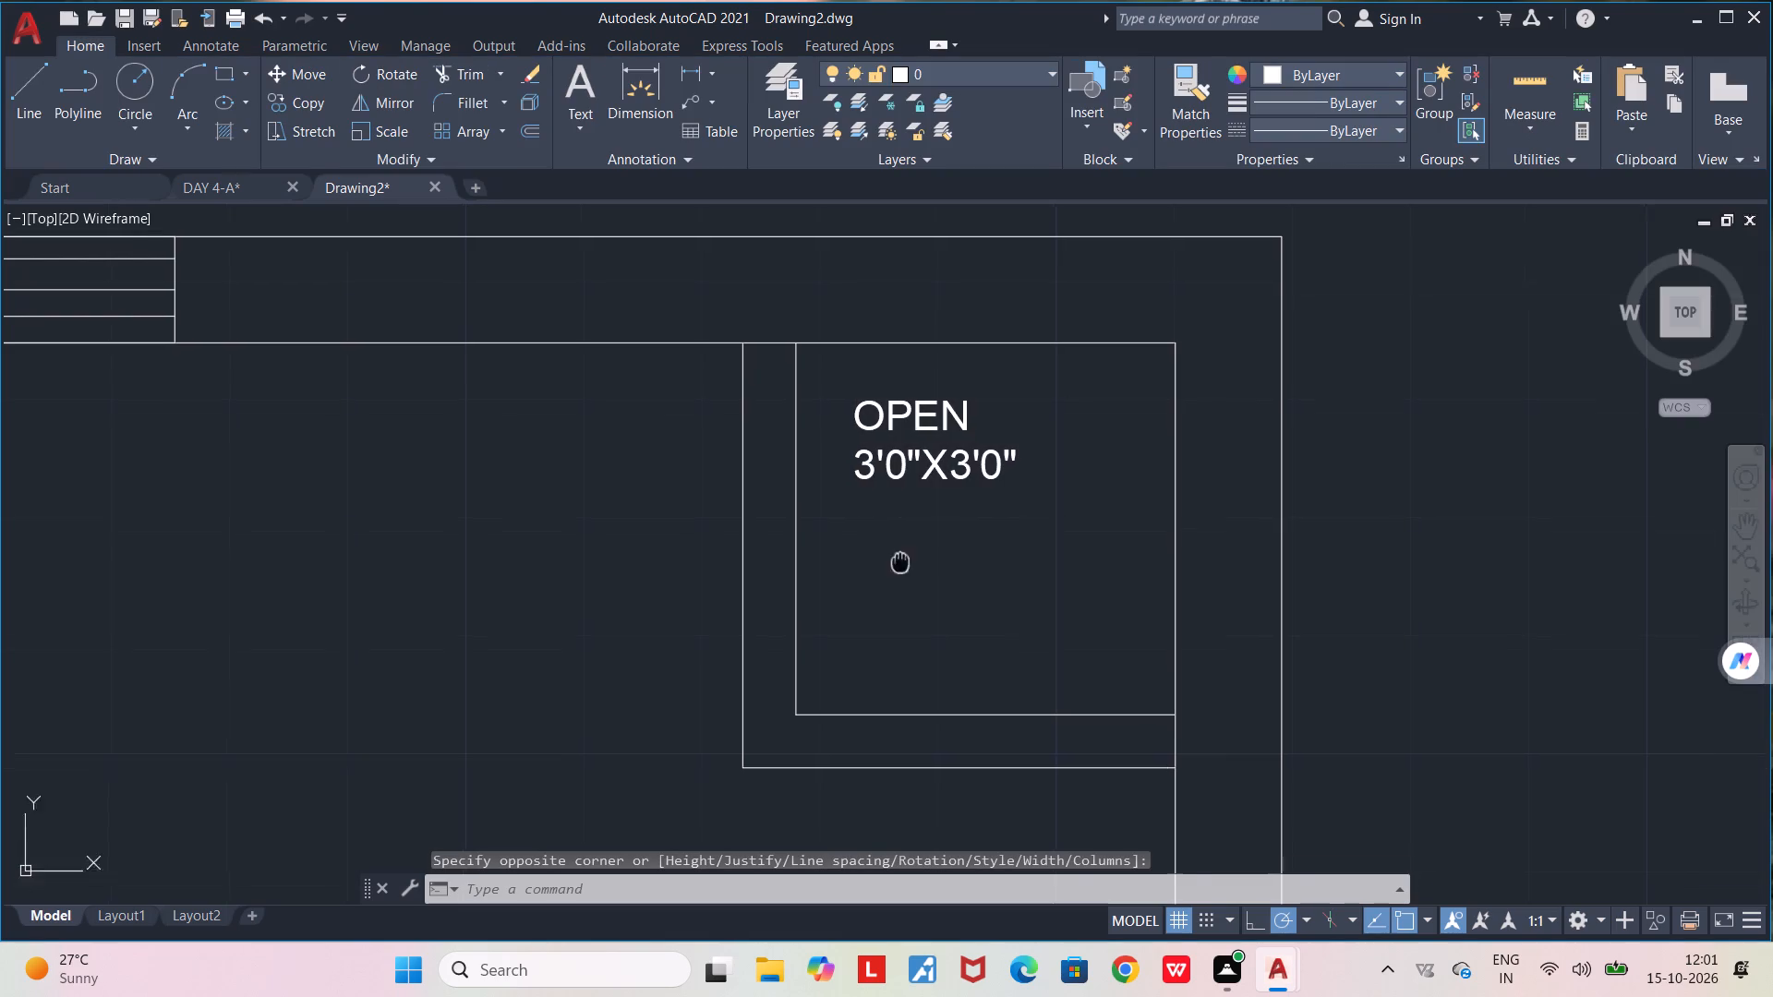
middle_click_drag(903, 558, 971, 430)
scroll(971, 430, "down", 2)
middle_click_drag(991, 614, 1055, 469)
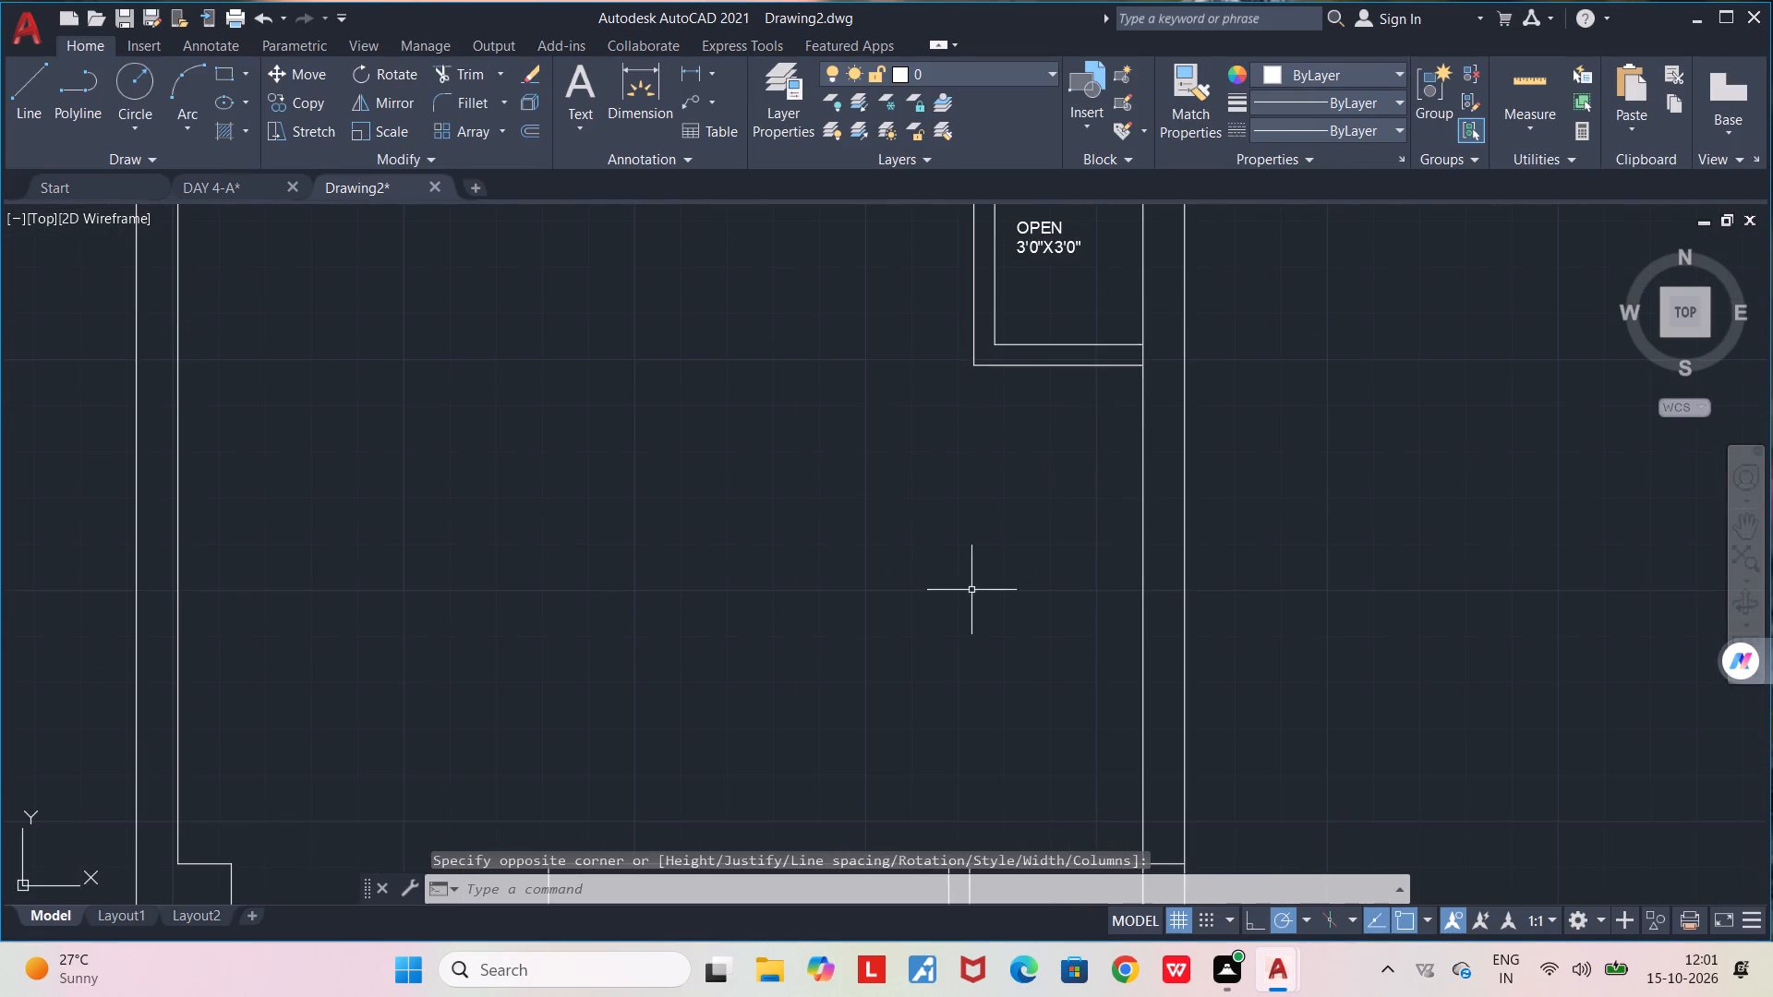
middle_click_drag(971, 589, 1038, 406)
scroll(1038, 406, "down", 2)
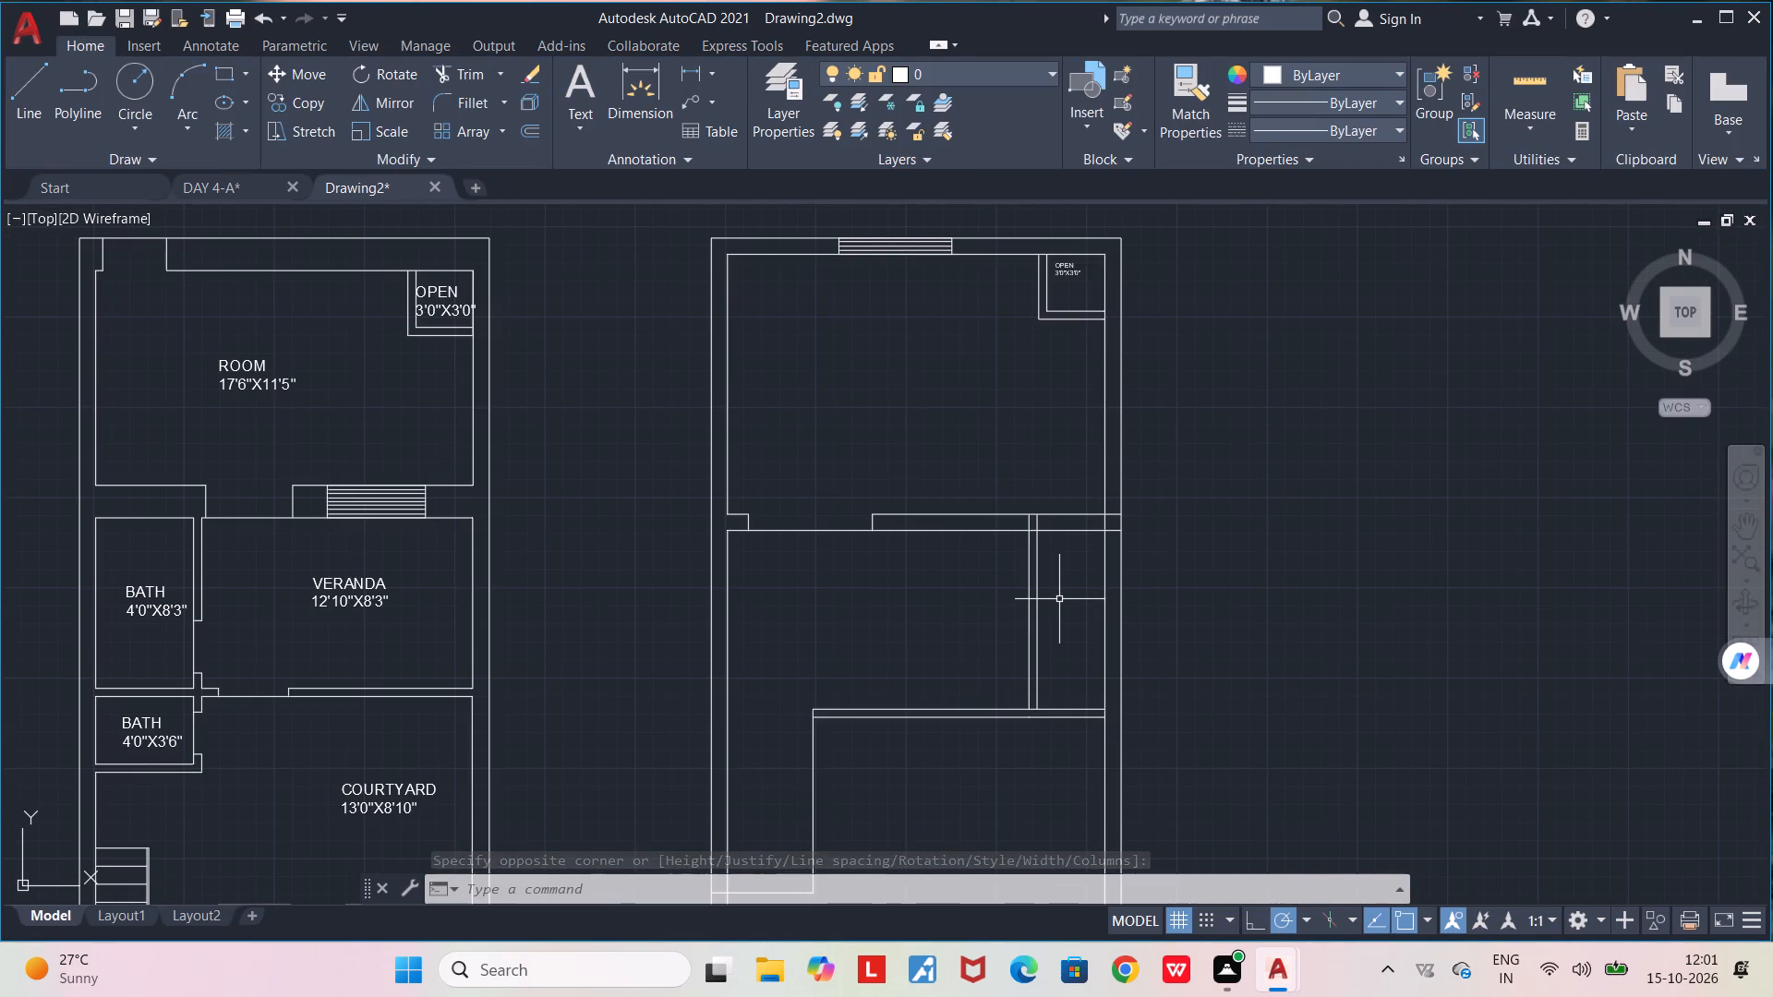
scroll(1027, 576, "up", 1)
key("l")
key("Return")
scroll(1027, 576, "up", 1)
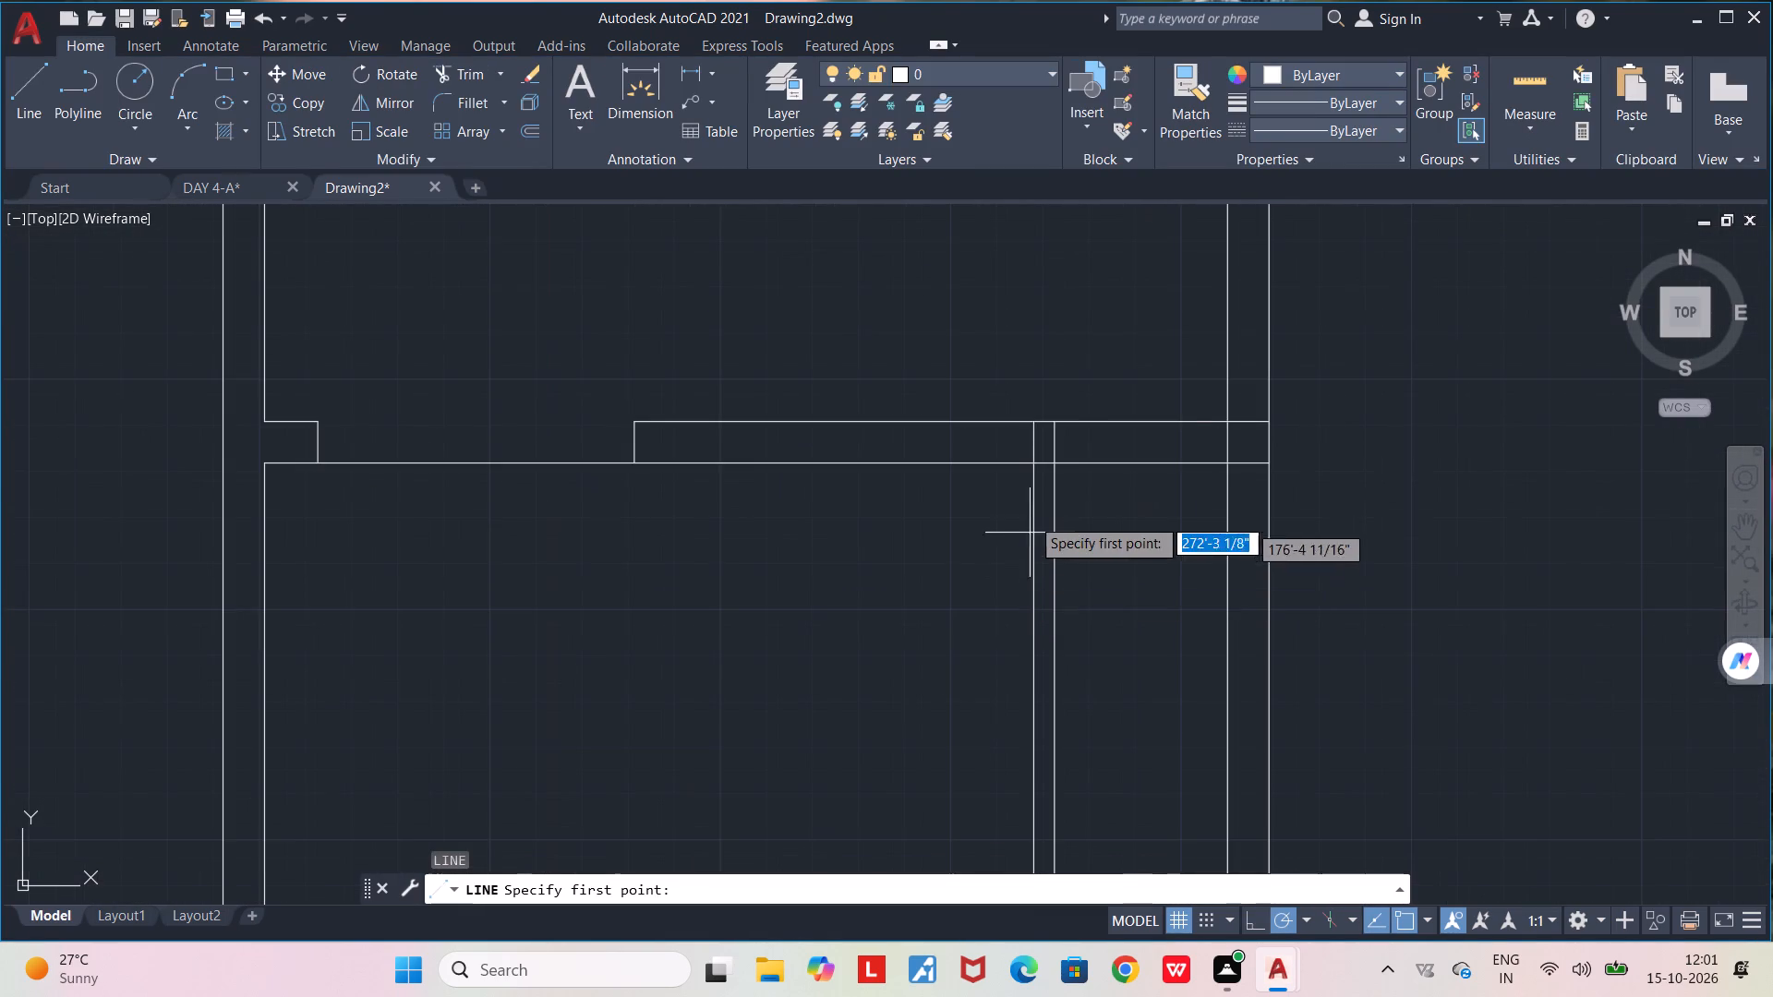
left_click(1032, 495)
left_click(1089, 491)
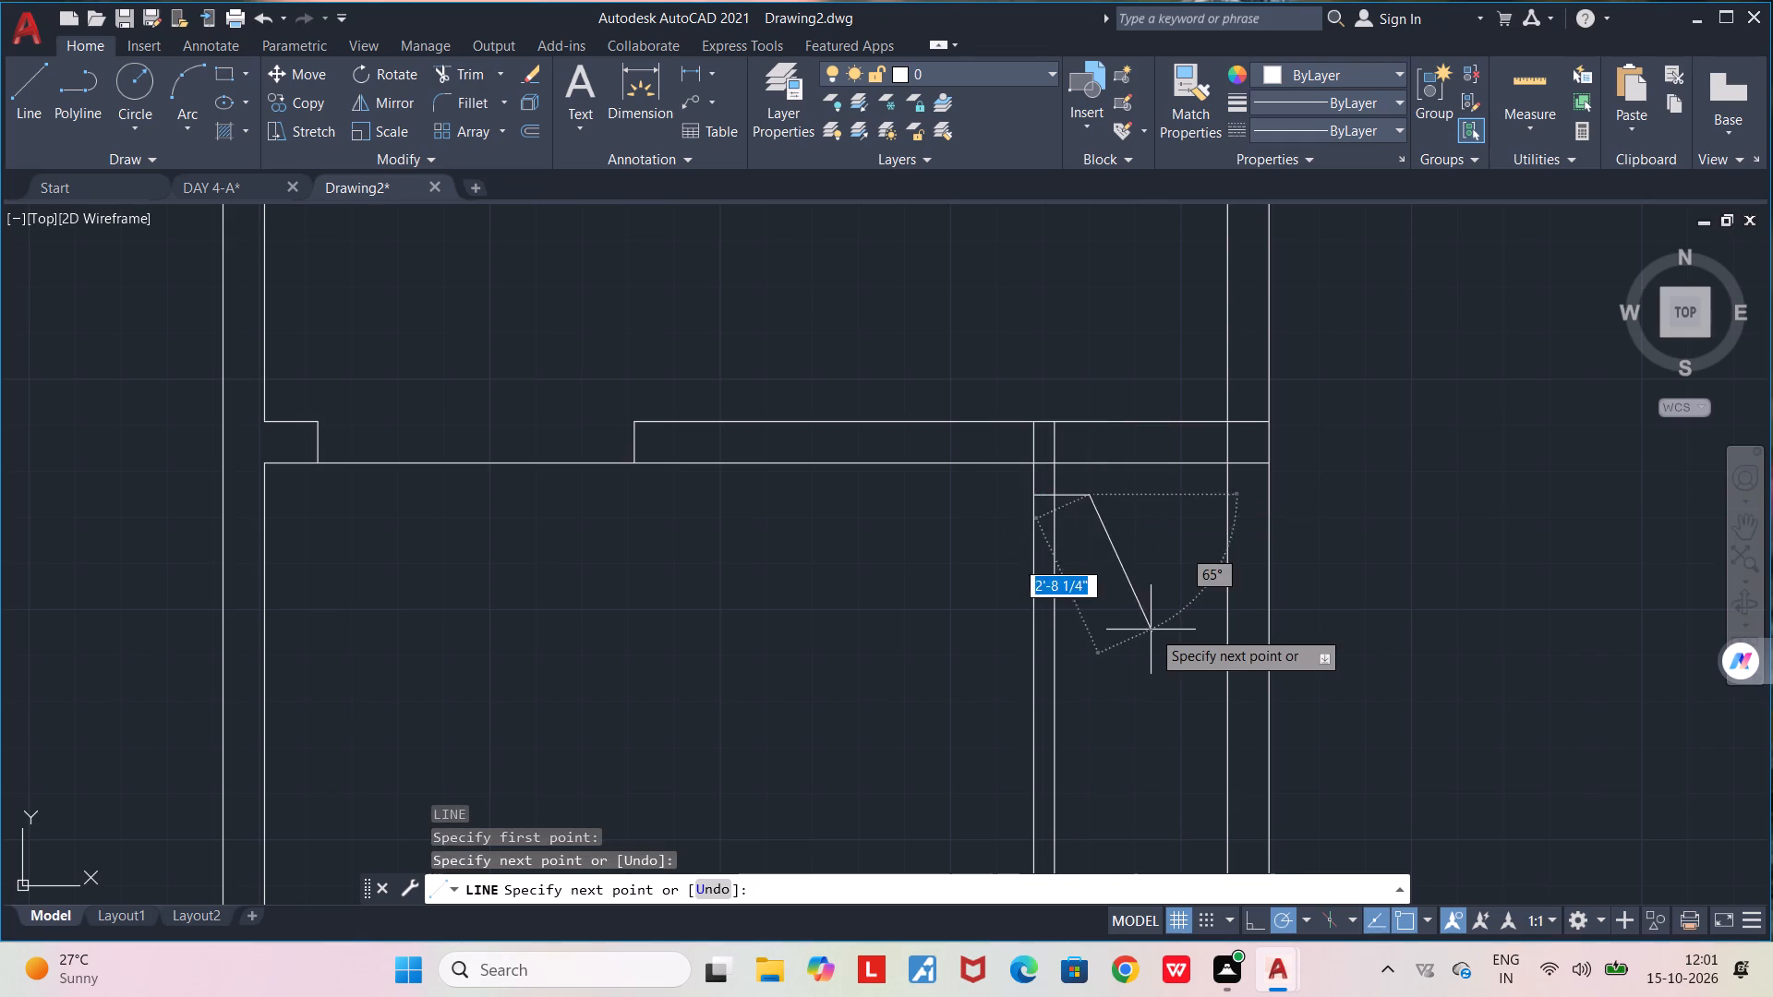
key("space")
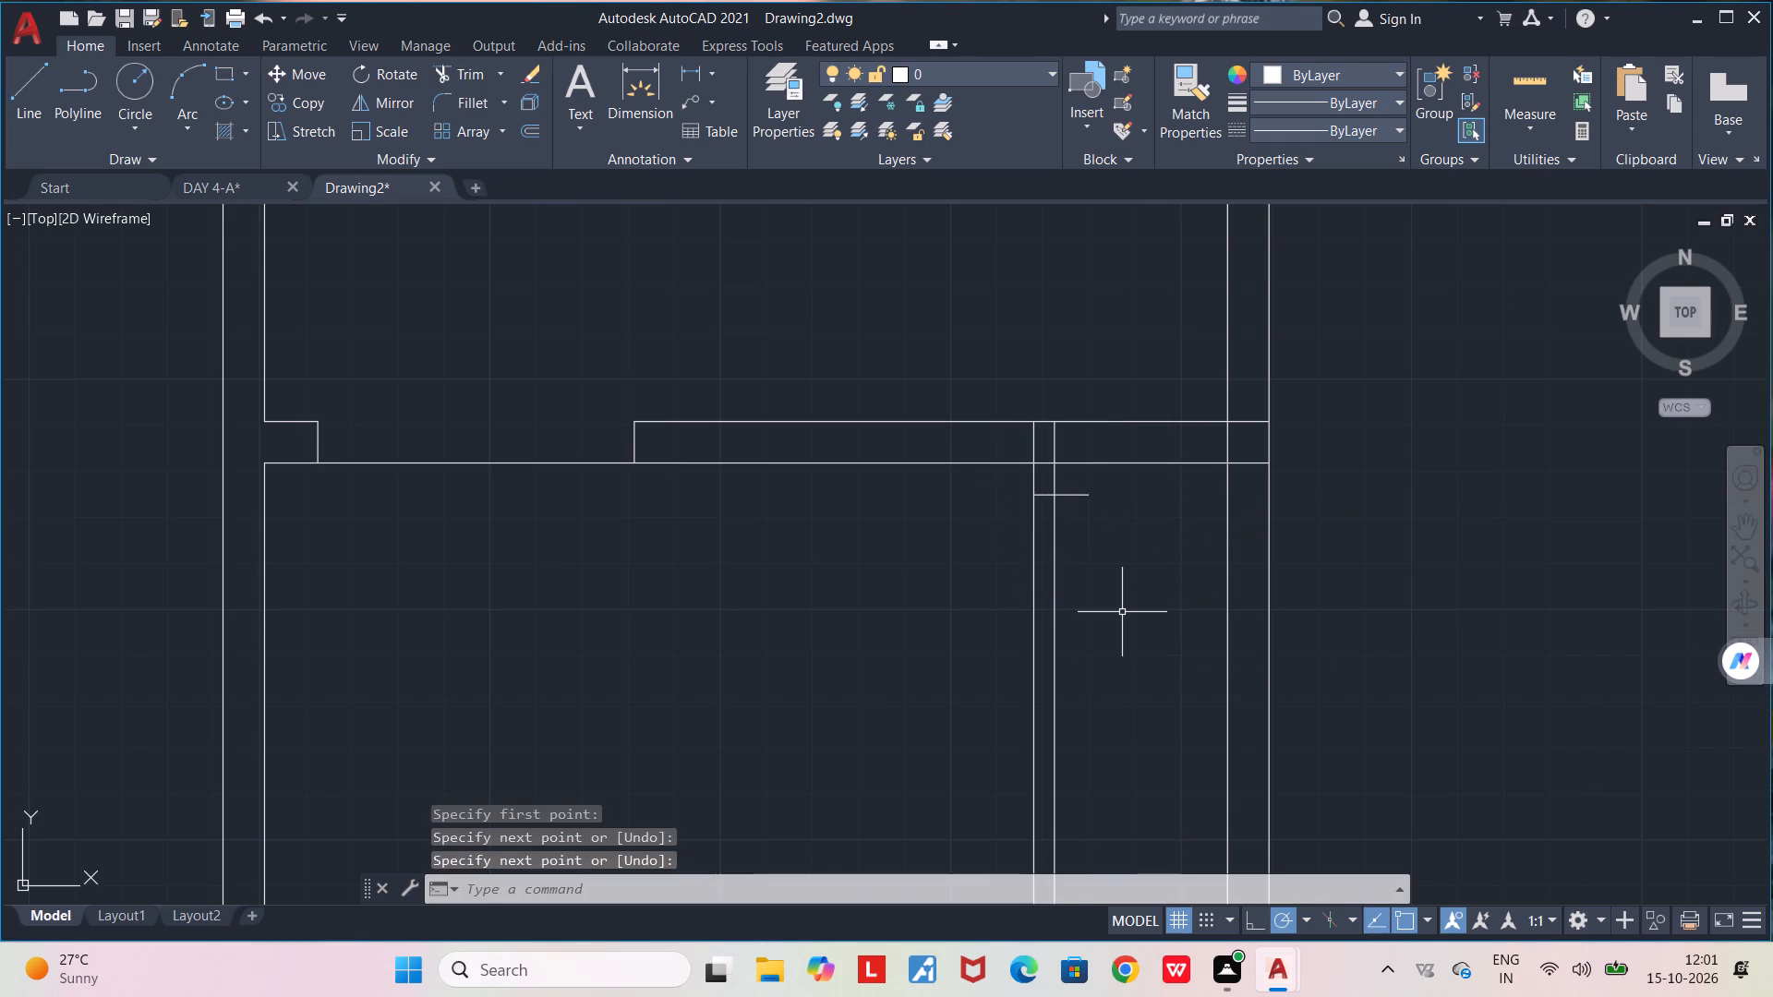
Trim the overhang of the short horizontal line so it ends at the narrow vertical partition's right face.
type("TR")
key("Return")
scroll(1094, 523, "up", 1)
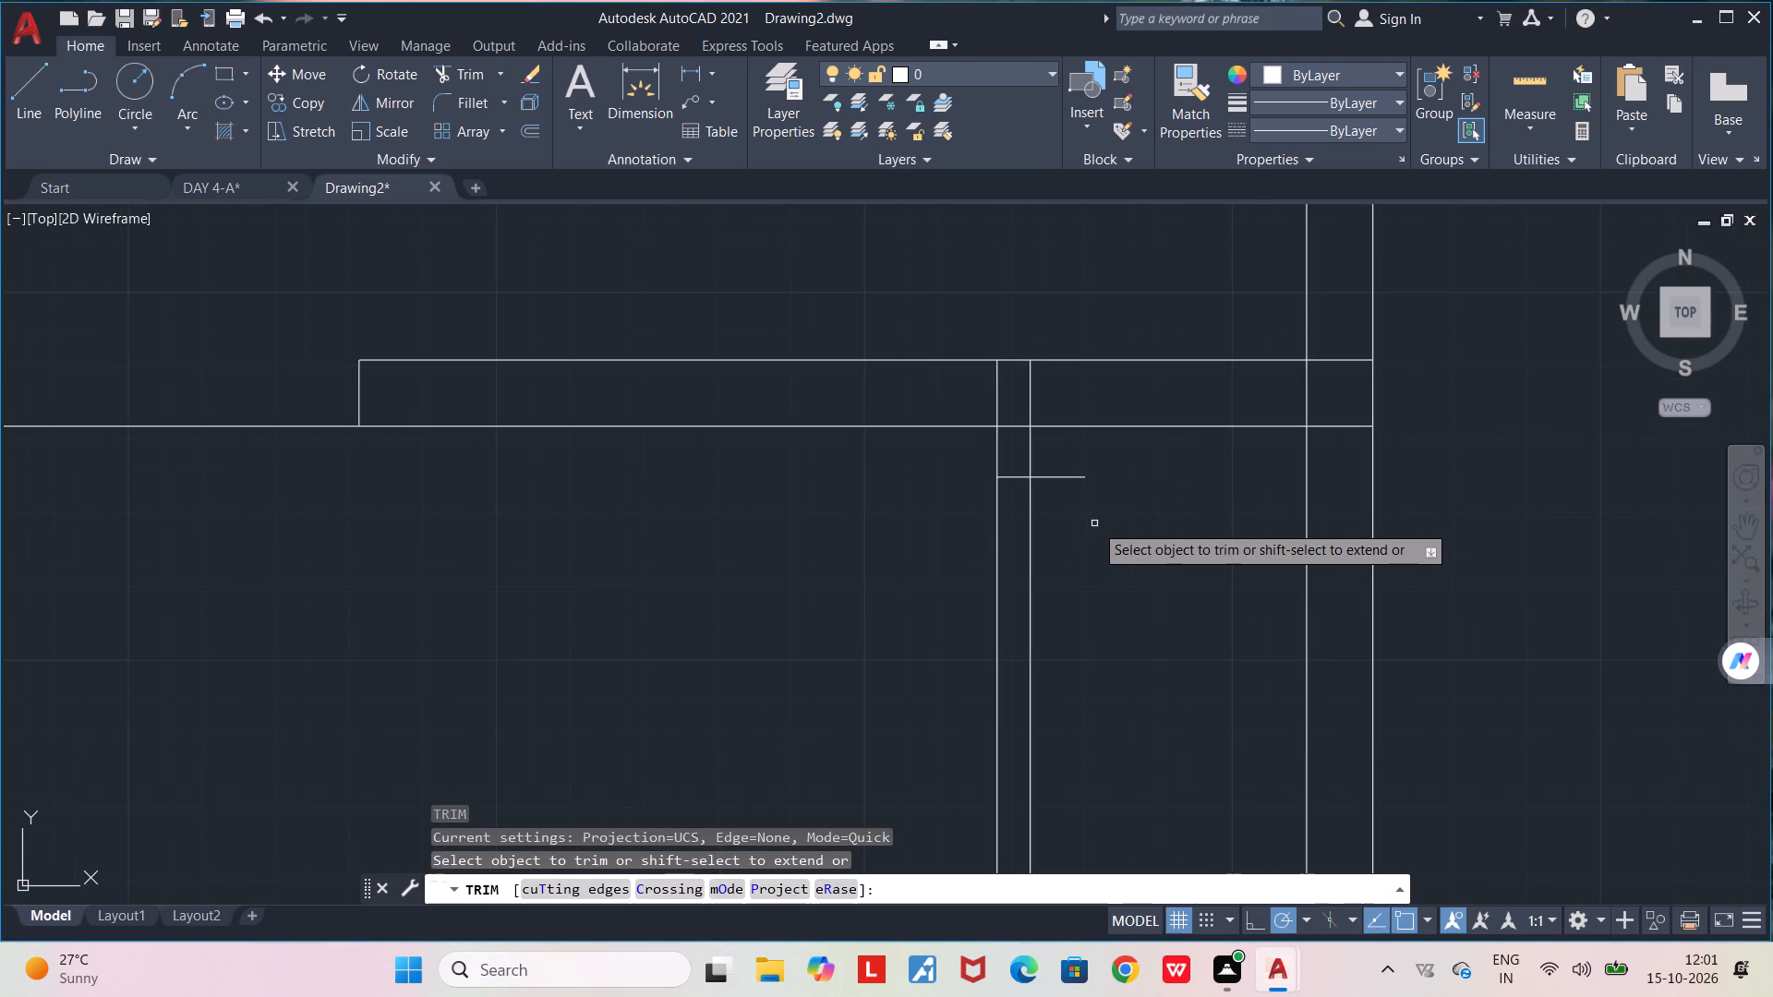
left_click(1062, 480)
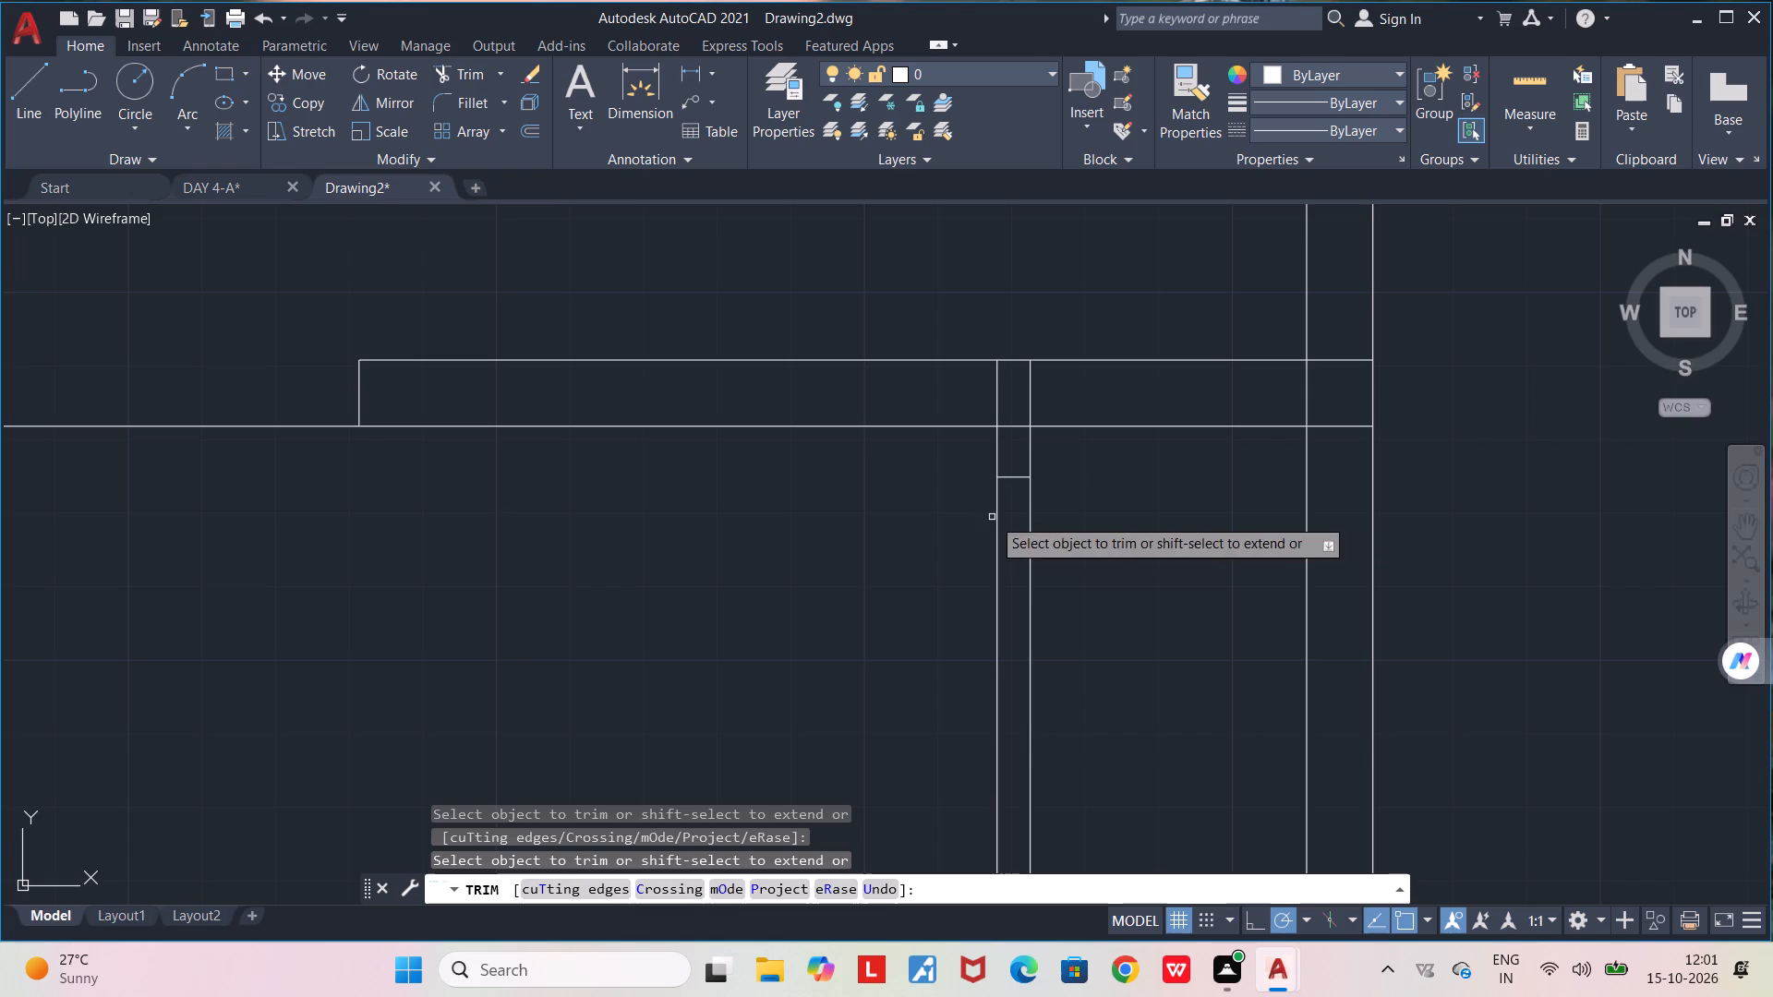
middle_click_drag(955, 626, 1002, 532)
scroll(1002, 532, "down", 4)
key("space")
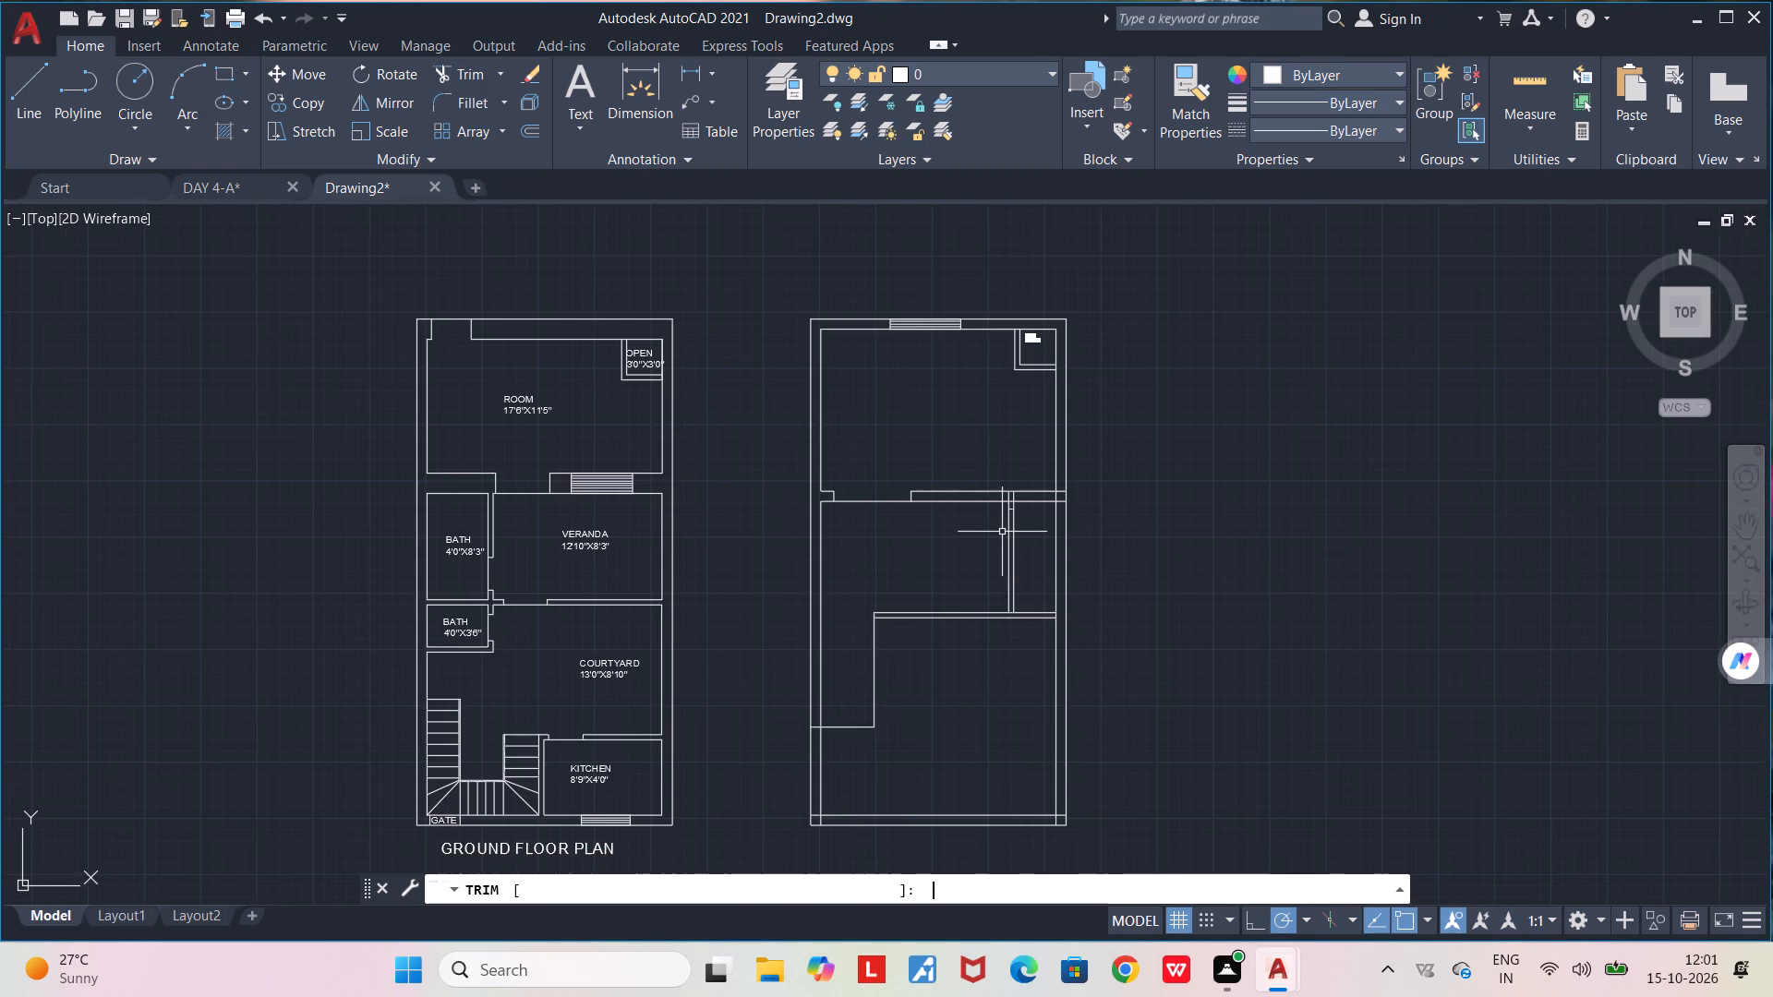
Draw a second short horizontal line across the narrow vertical partition, below the first one, starting at the partition's left face.
type("L")
key("Return")
scroll(1002, 532, "up", 4)
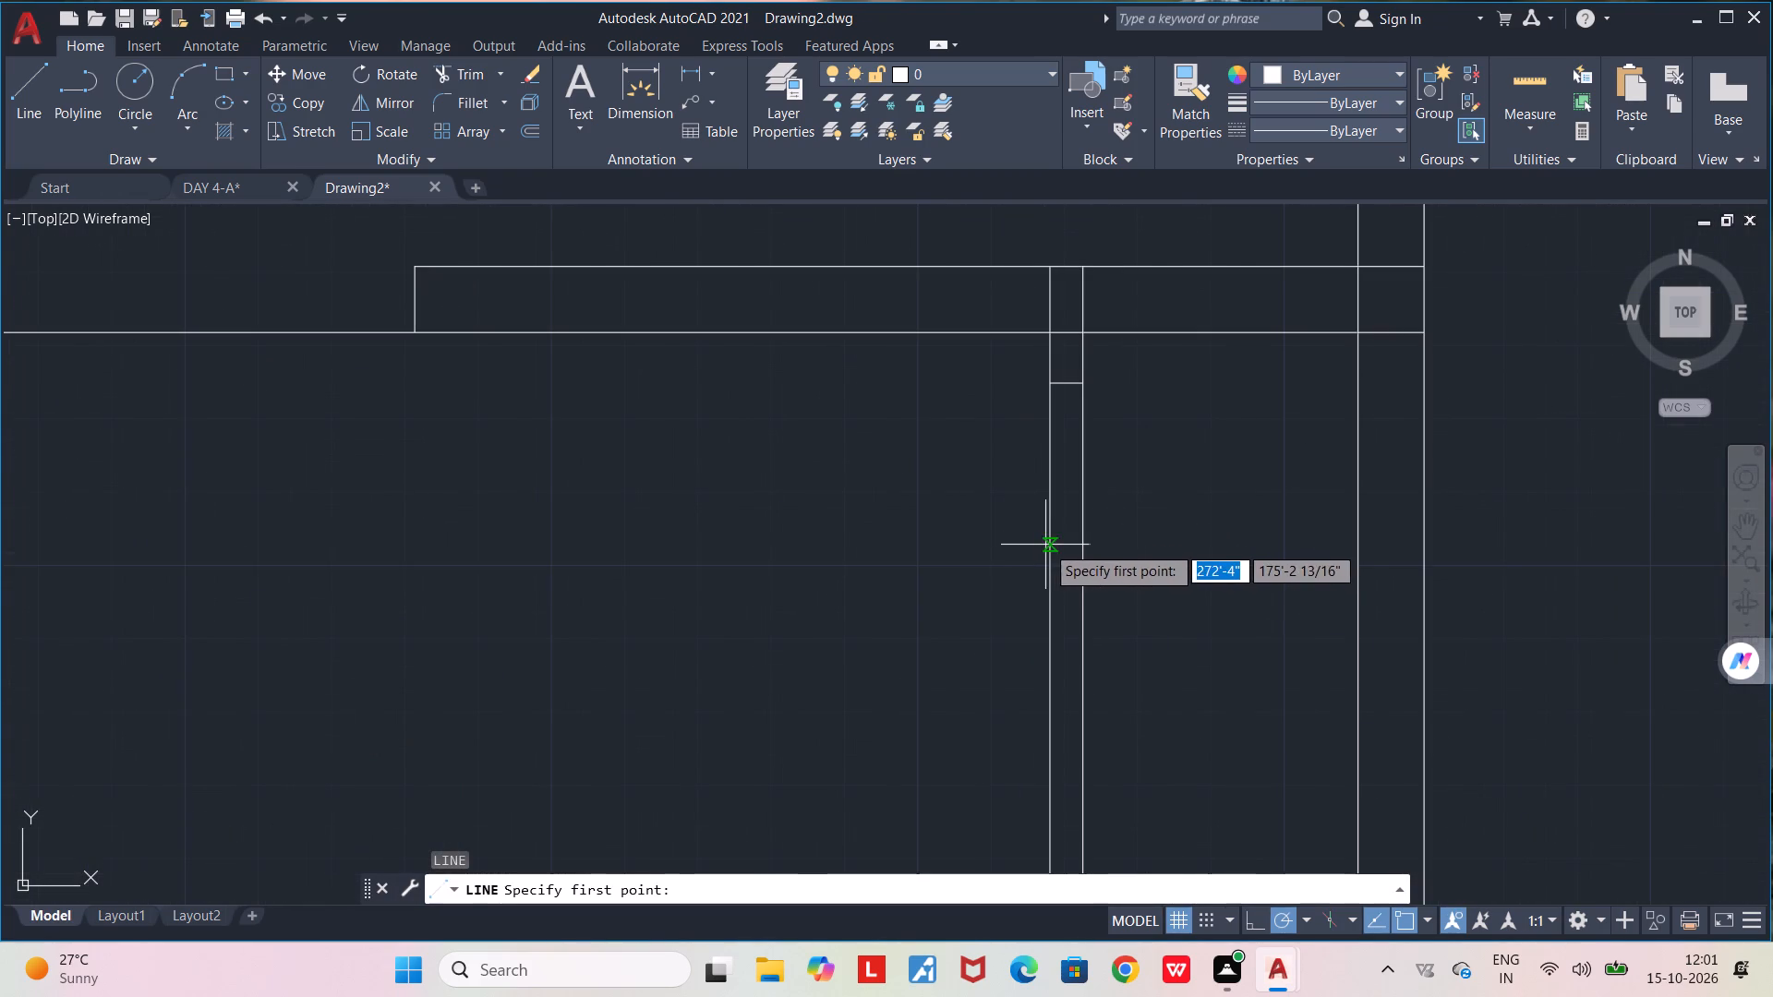
left_click(1049, 549)
left_click(1112, 547)
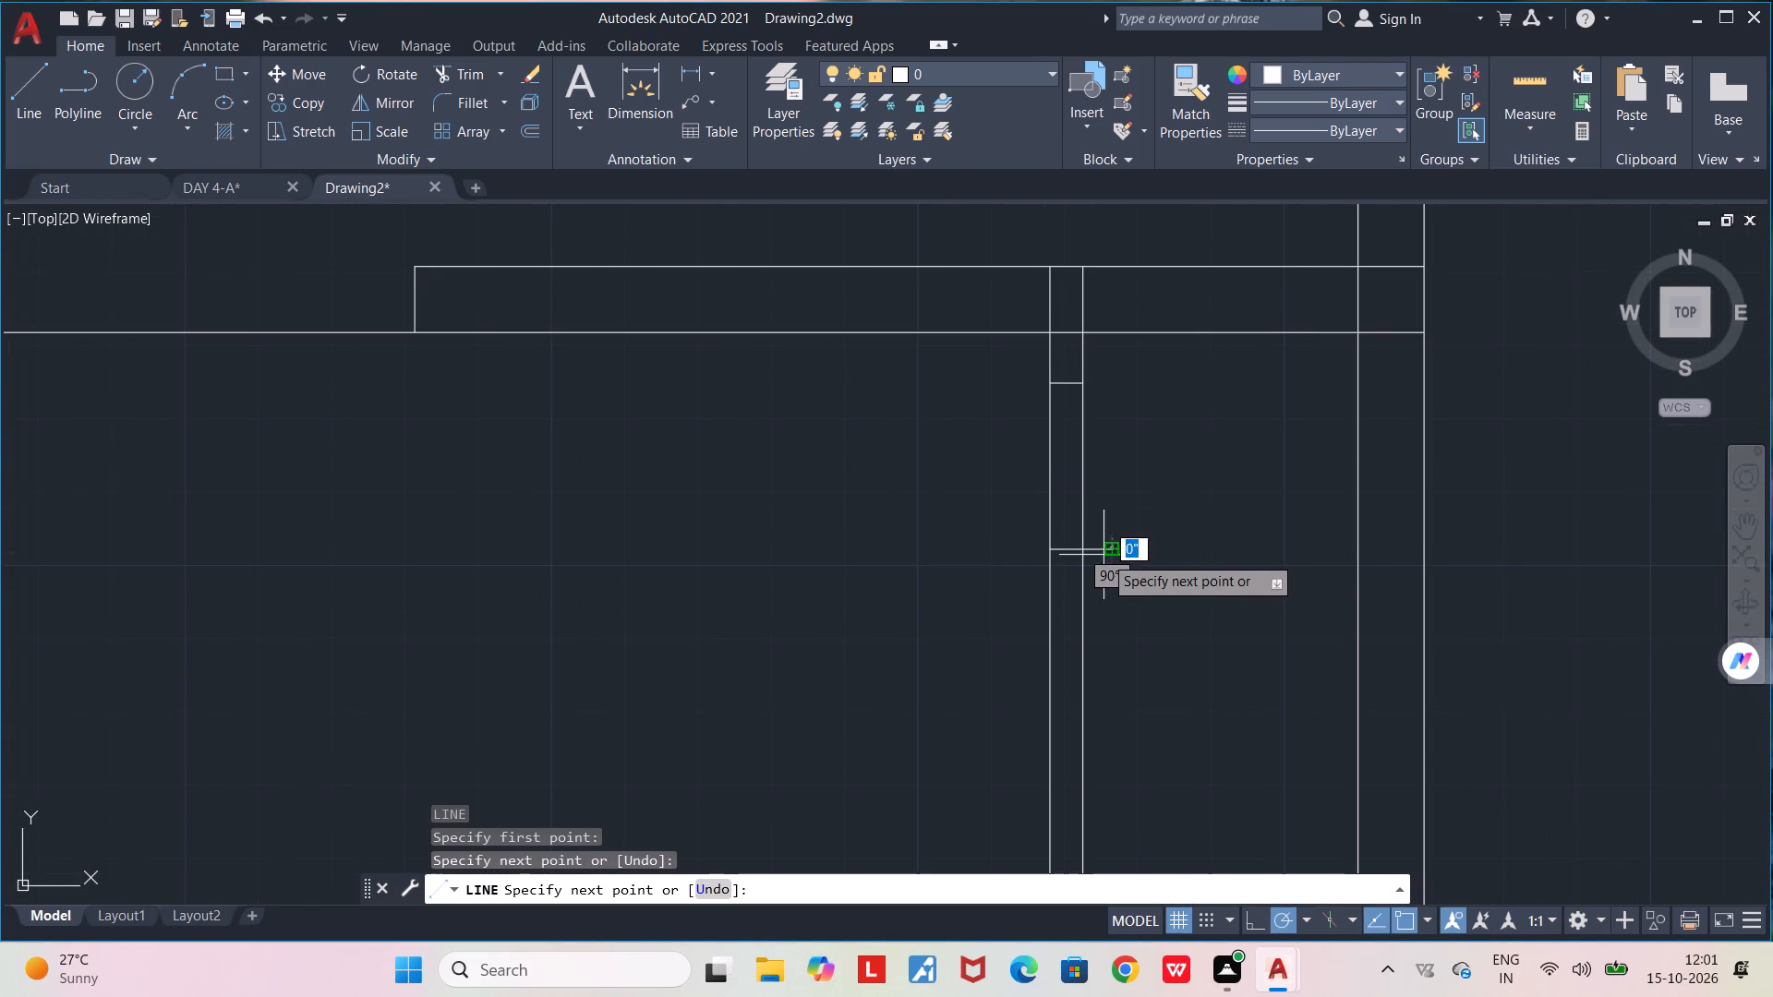
key("space")
Trim the second line's overhang and the partition's left face between the two short lines to form the door opening.
type("TR")
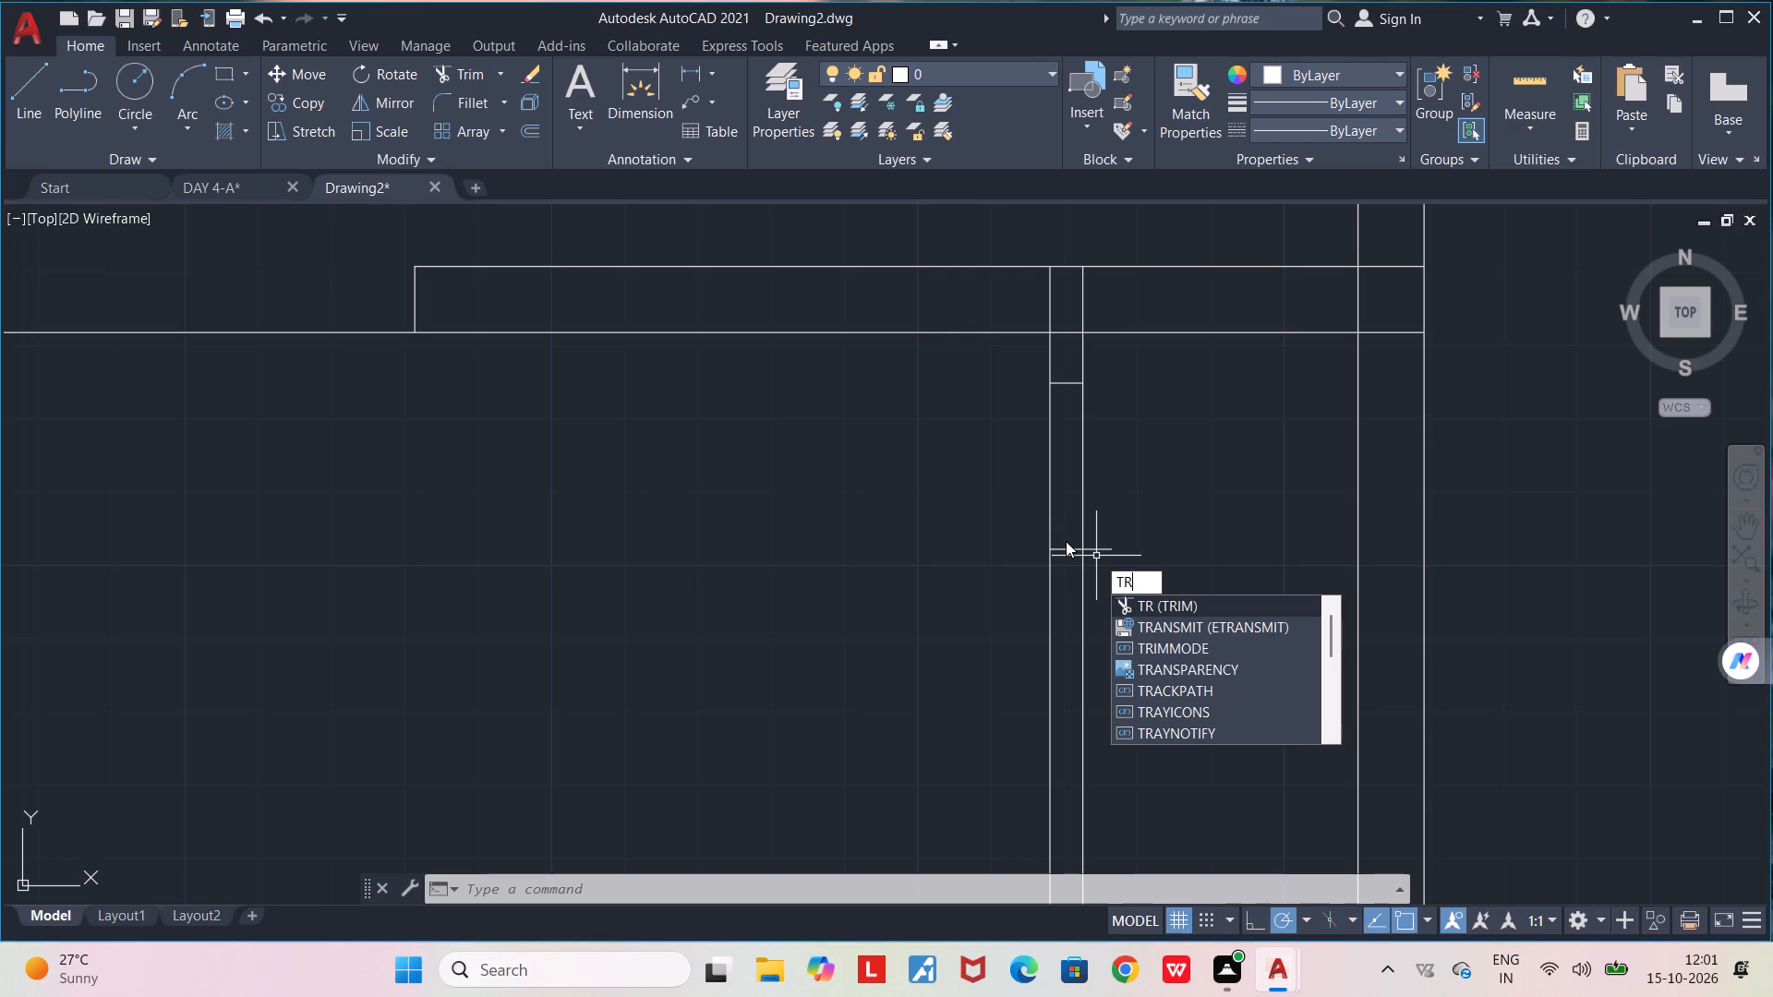
key("Return")
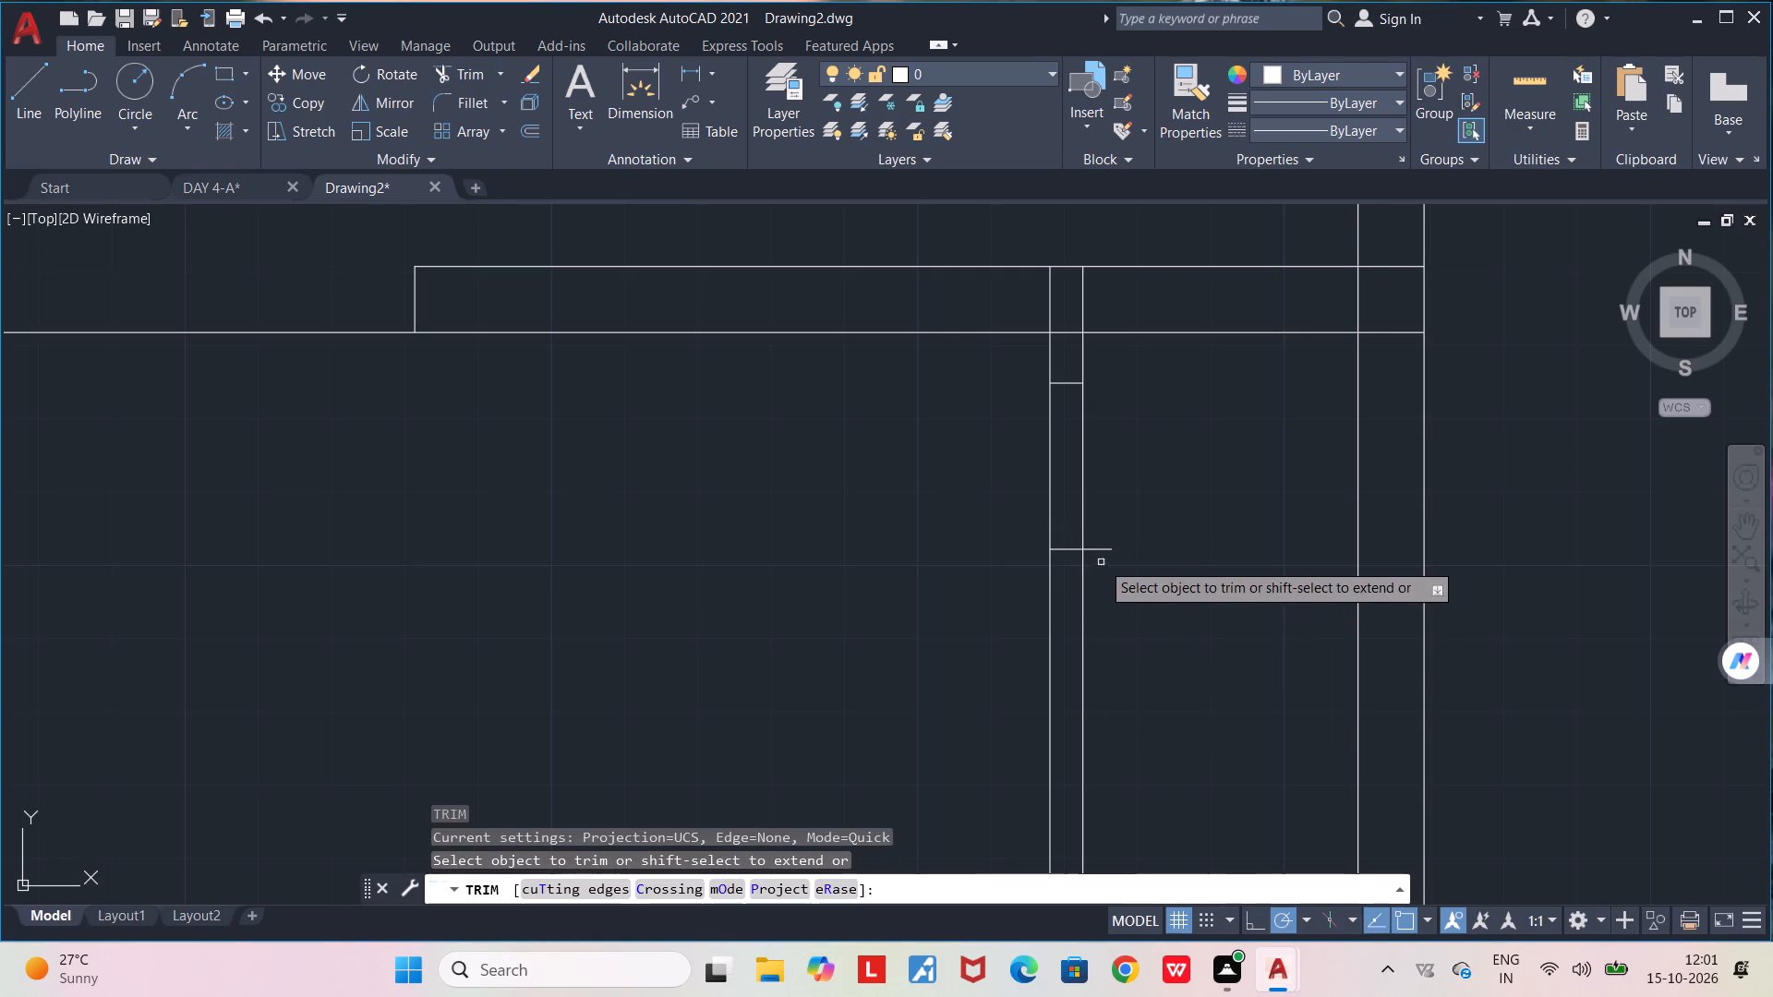
left_click(1092, 551)
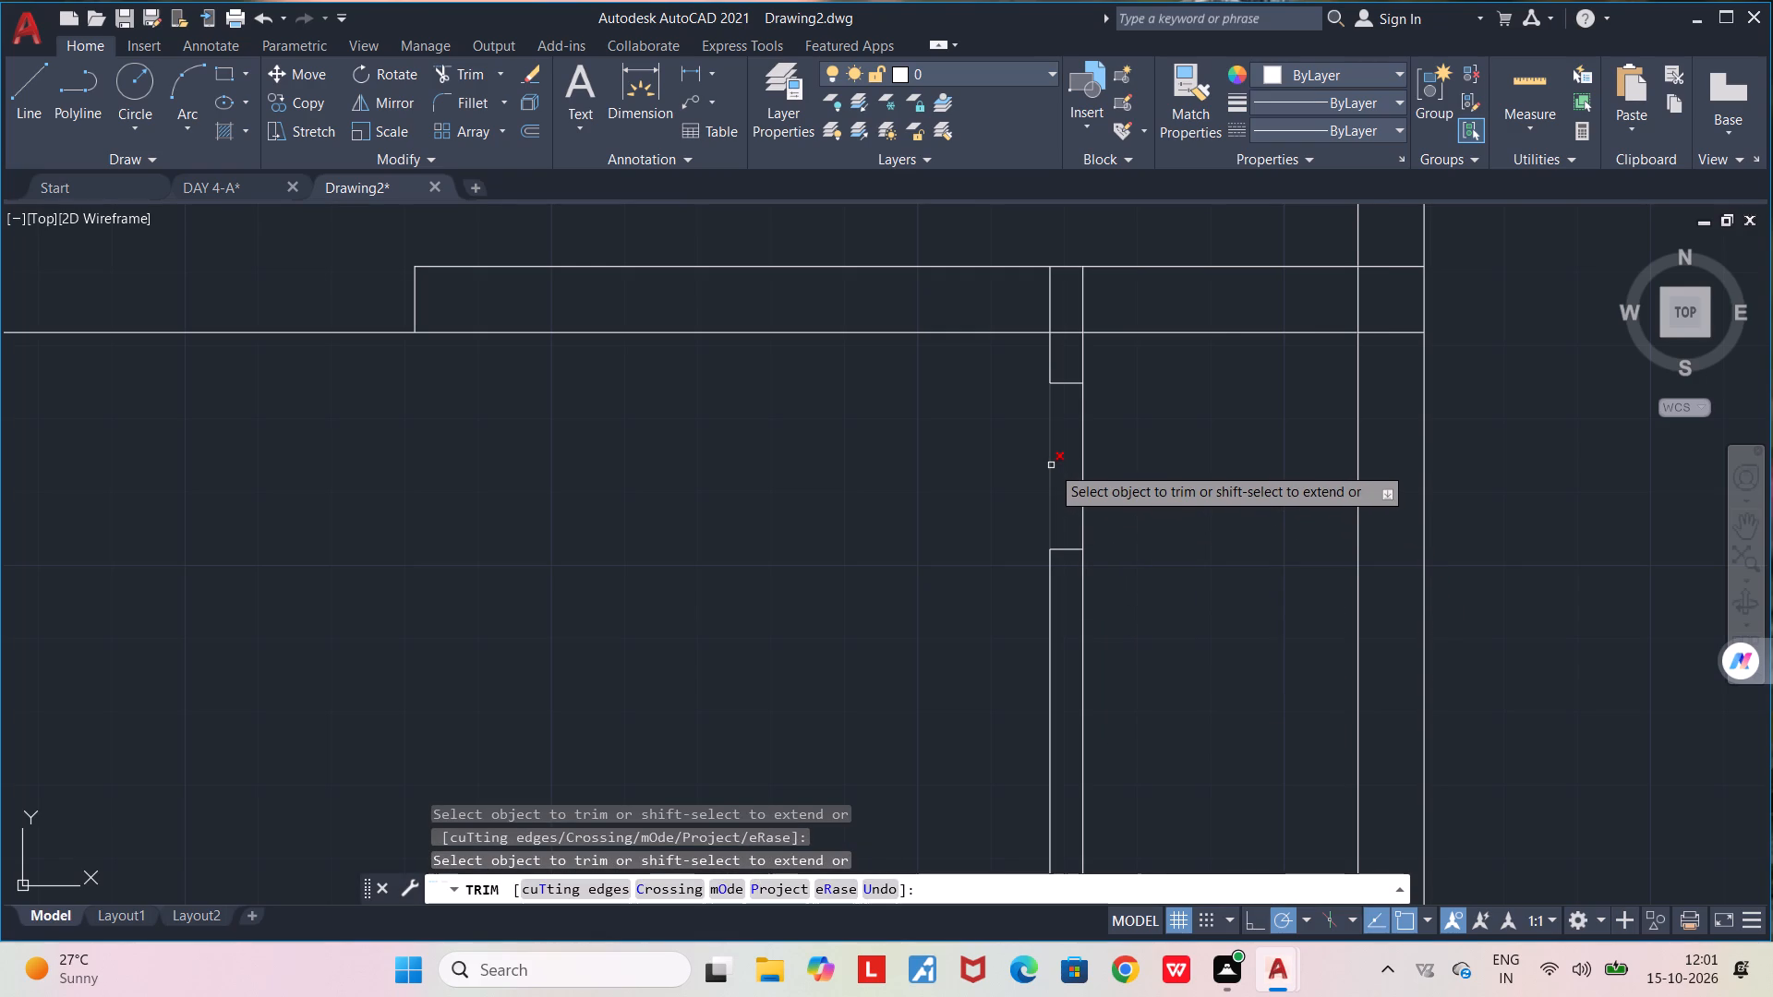
left_click(1051, 465)
Trim the overlapping lines where the narrow partition and the right outer wall meet the top room's lower wall.
middle_click_drag(1053, 466, 1083, 598)
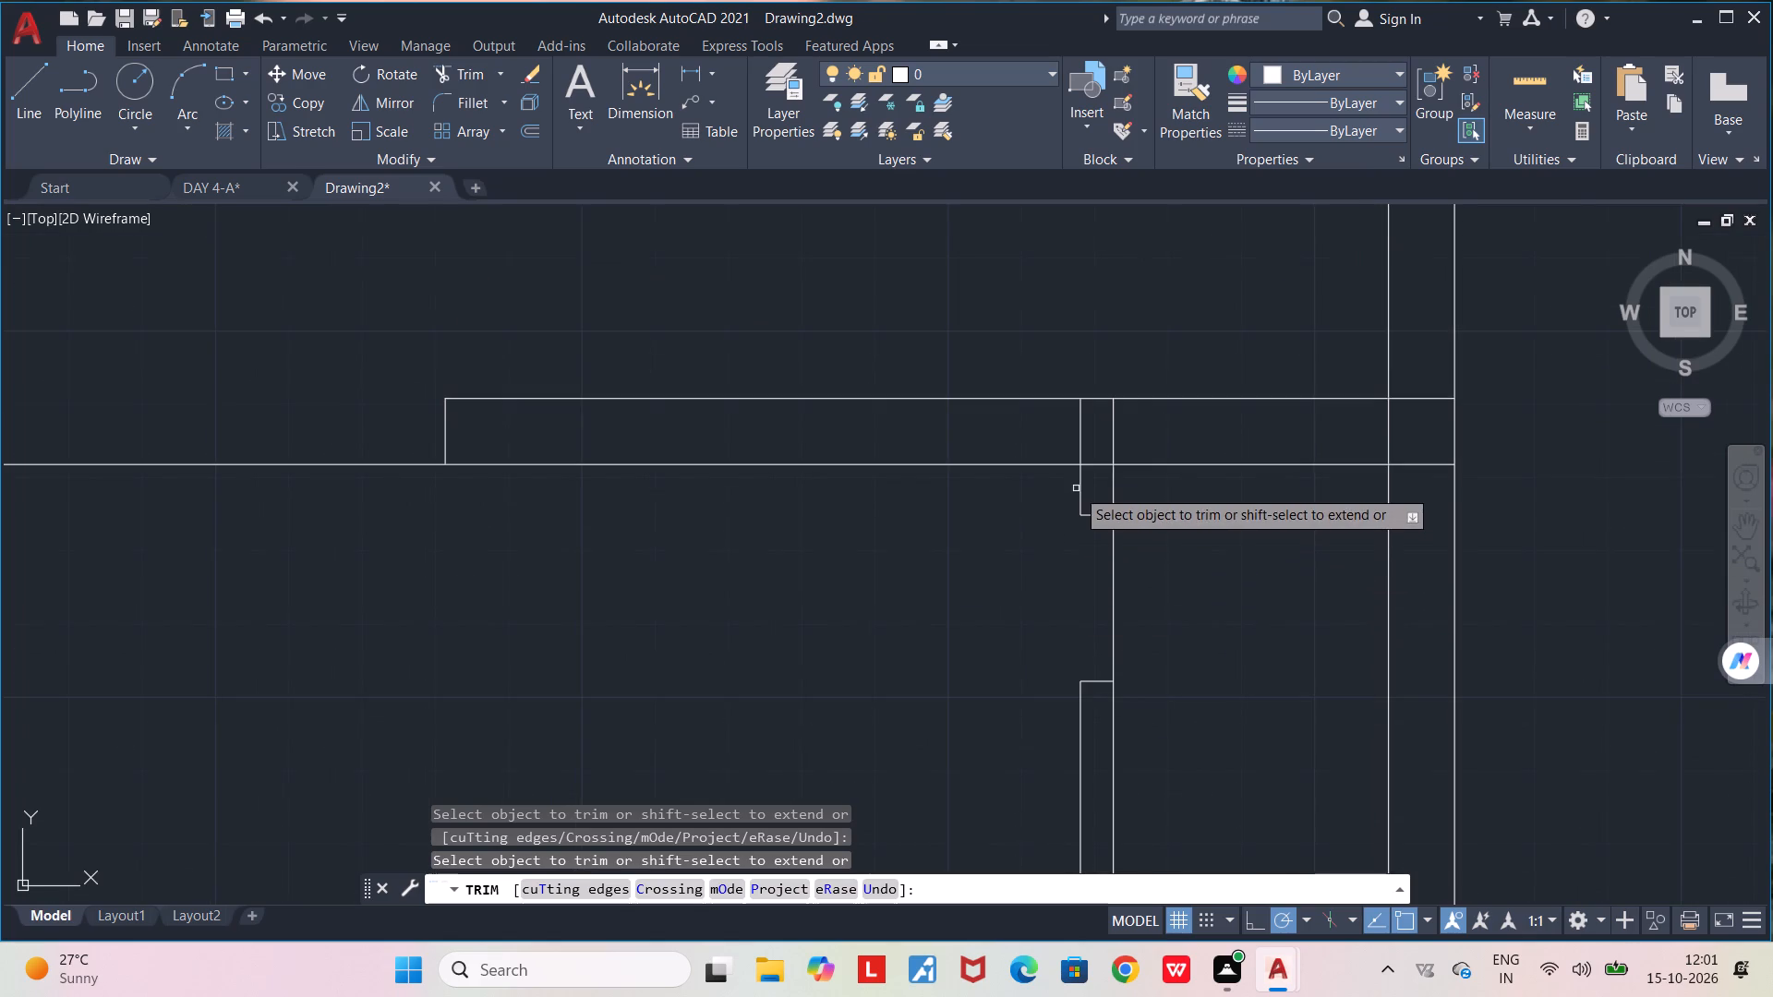
scroll(1074, 484, "up", 2)
left_click_drag(1135, 453, 1279, 354)
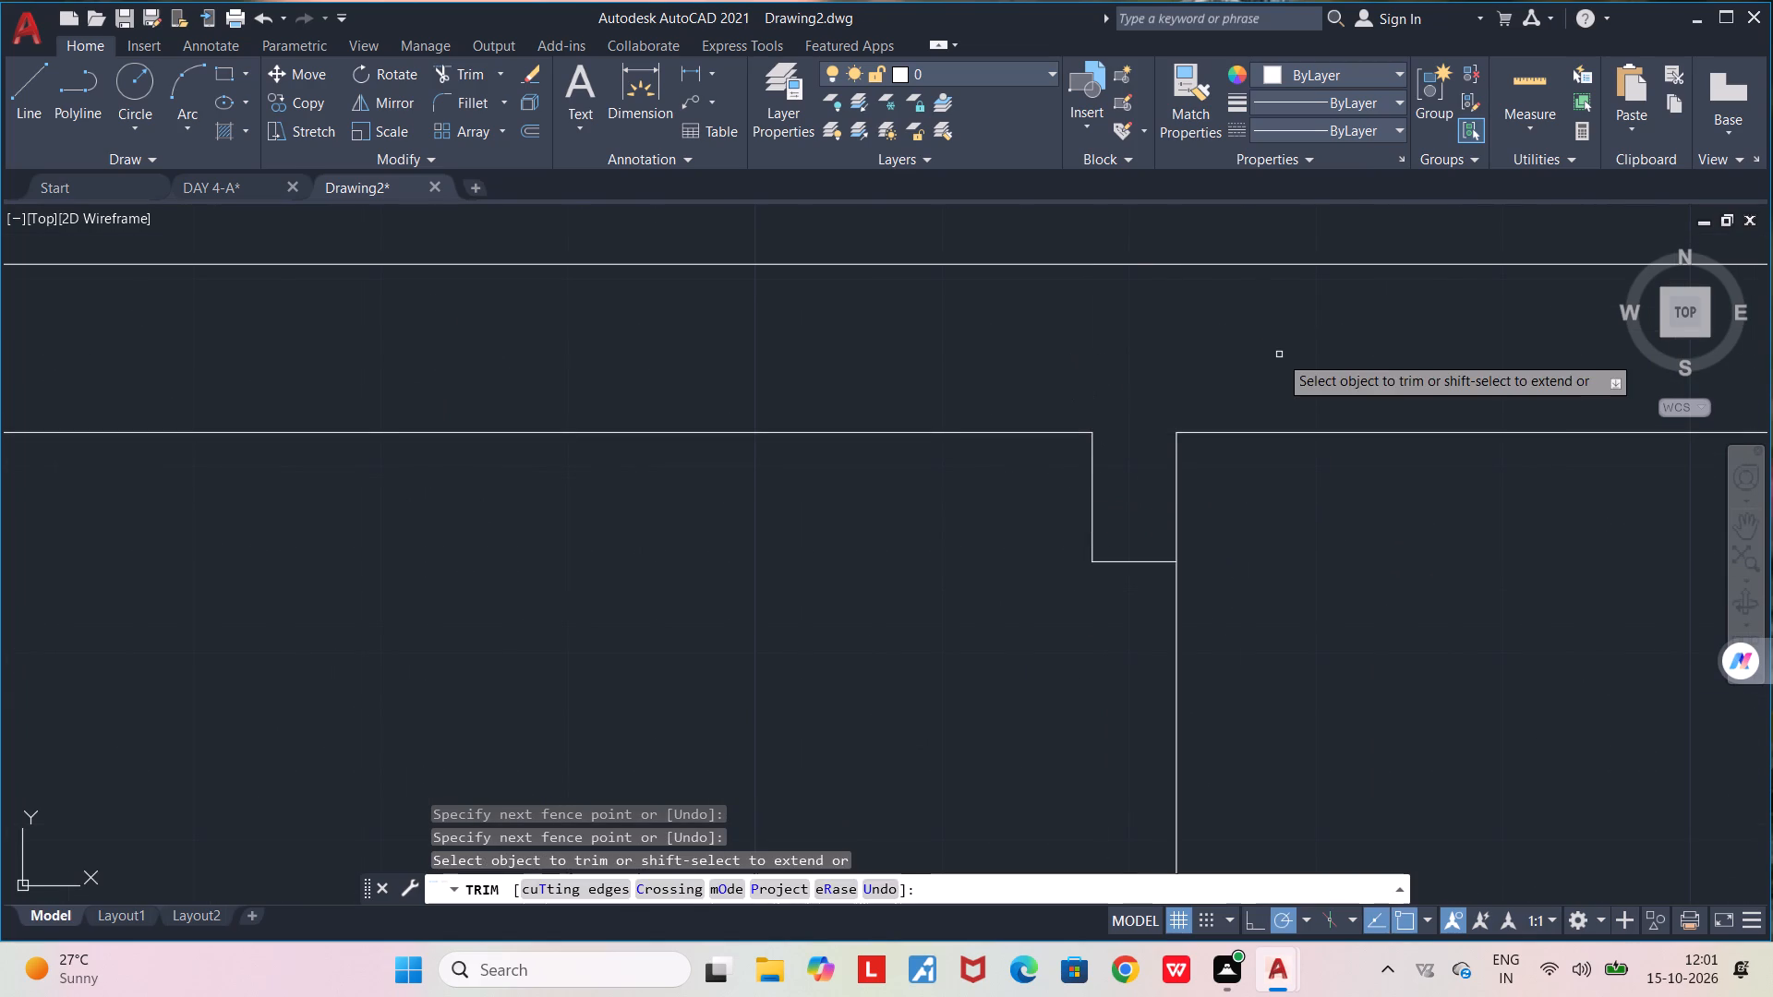
scroll(1279, 354, "down", 2)
middle_click_drag(1098, 491, 1169, 535)
scroll(1155, 527, "down", 2)
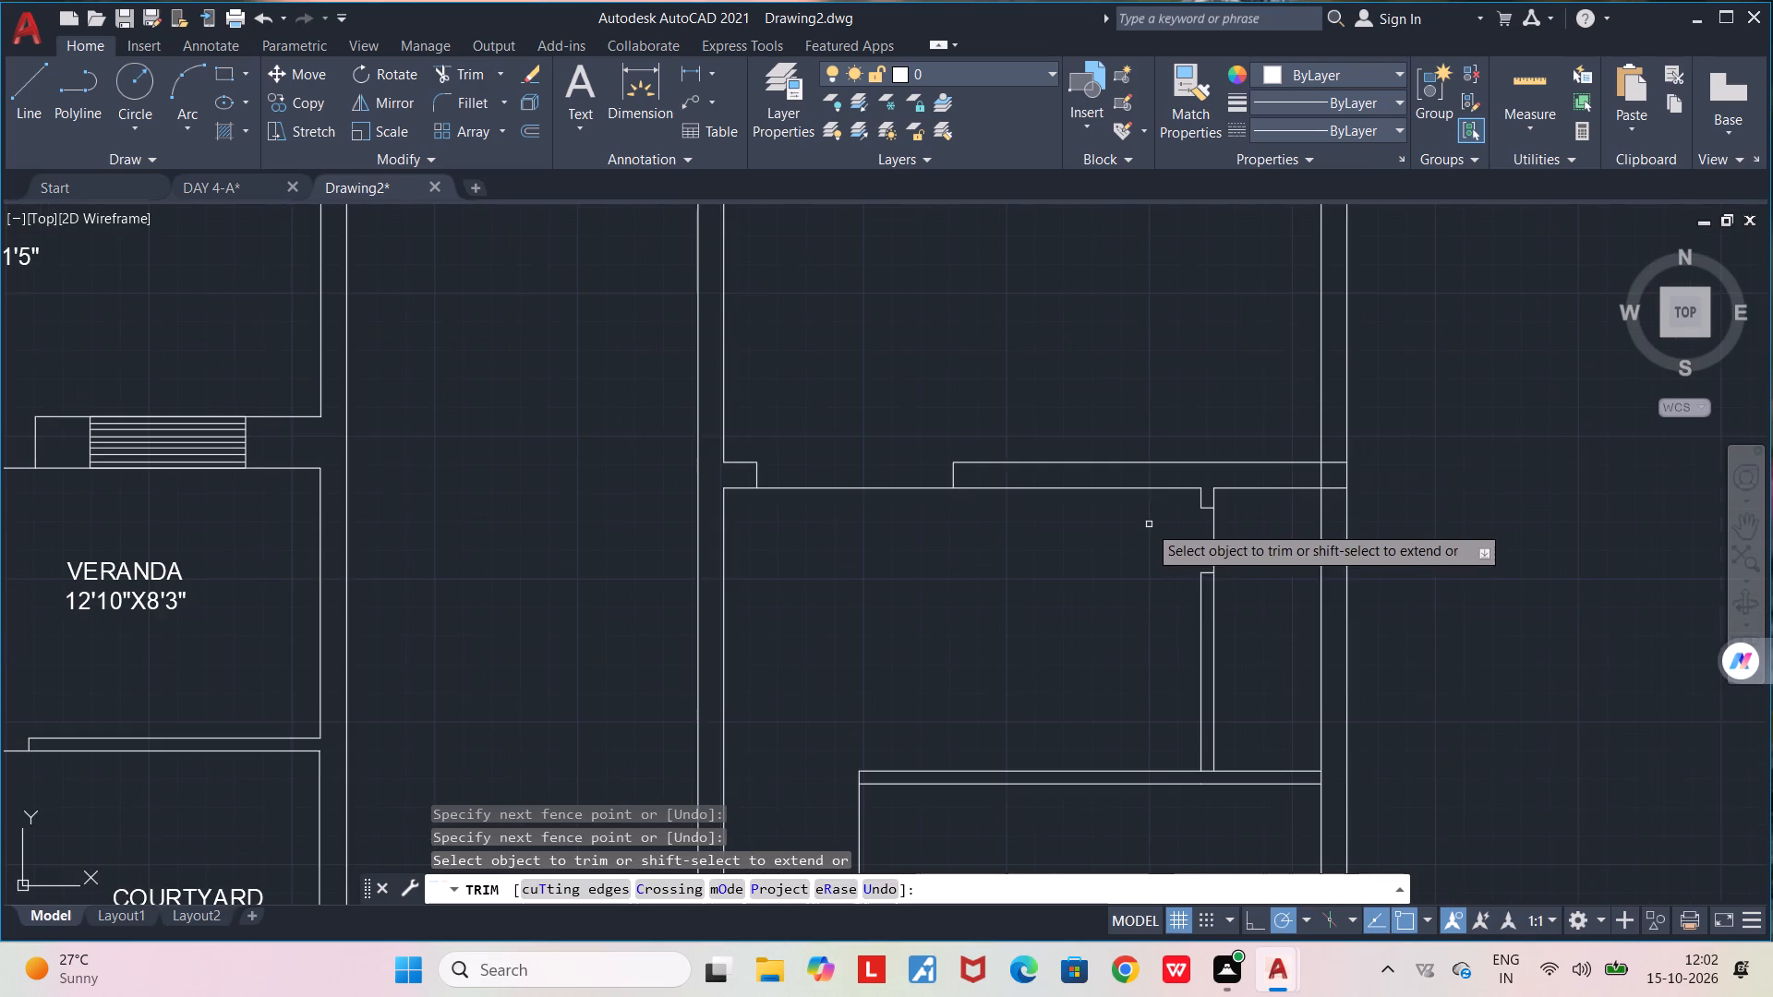
middle_click_drag(1092, 531, 1006, 500)
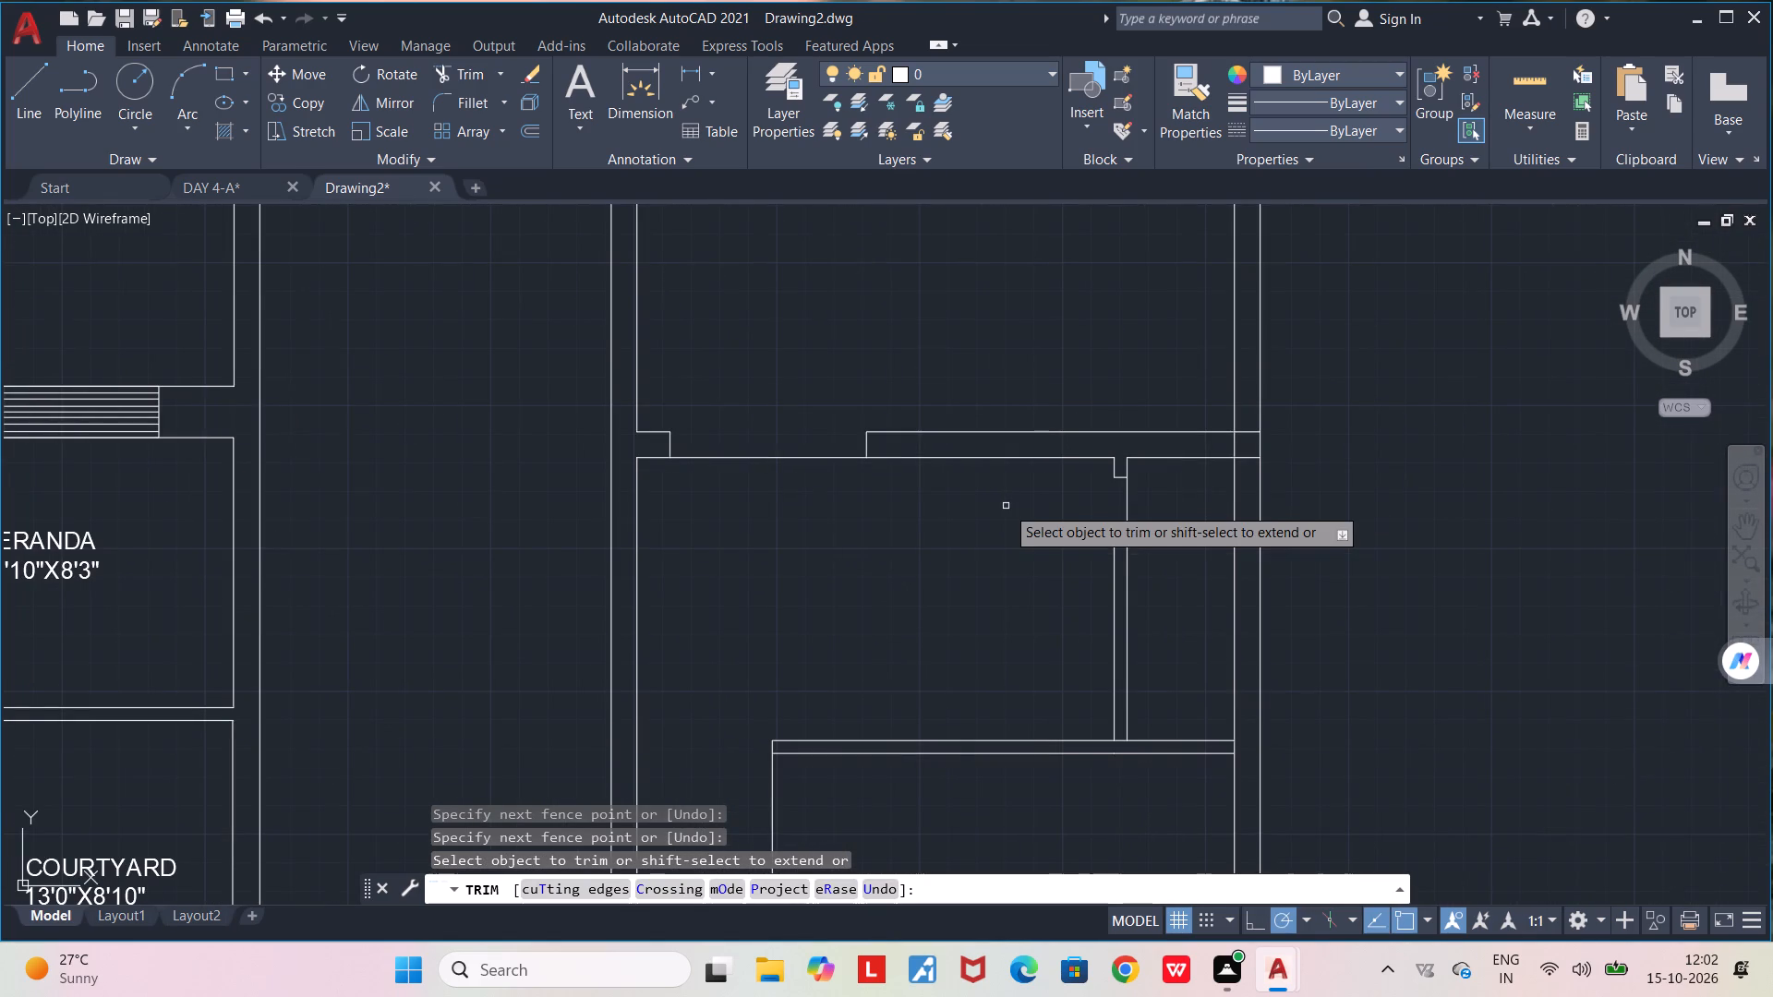
scroll(1293, 423, "up", 2)
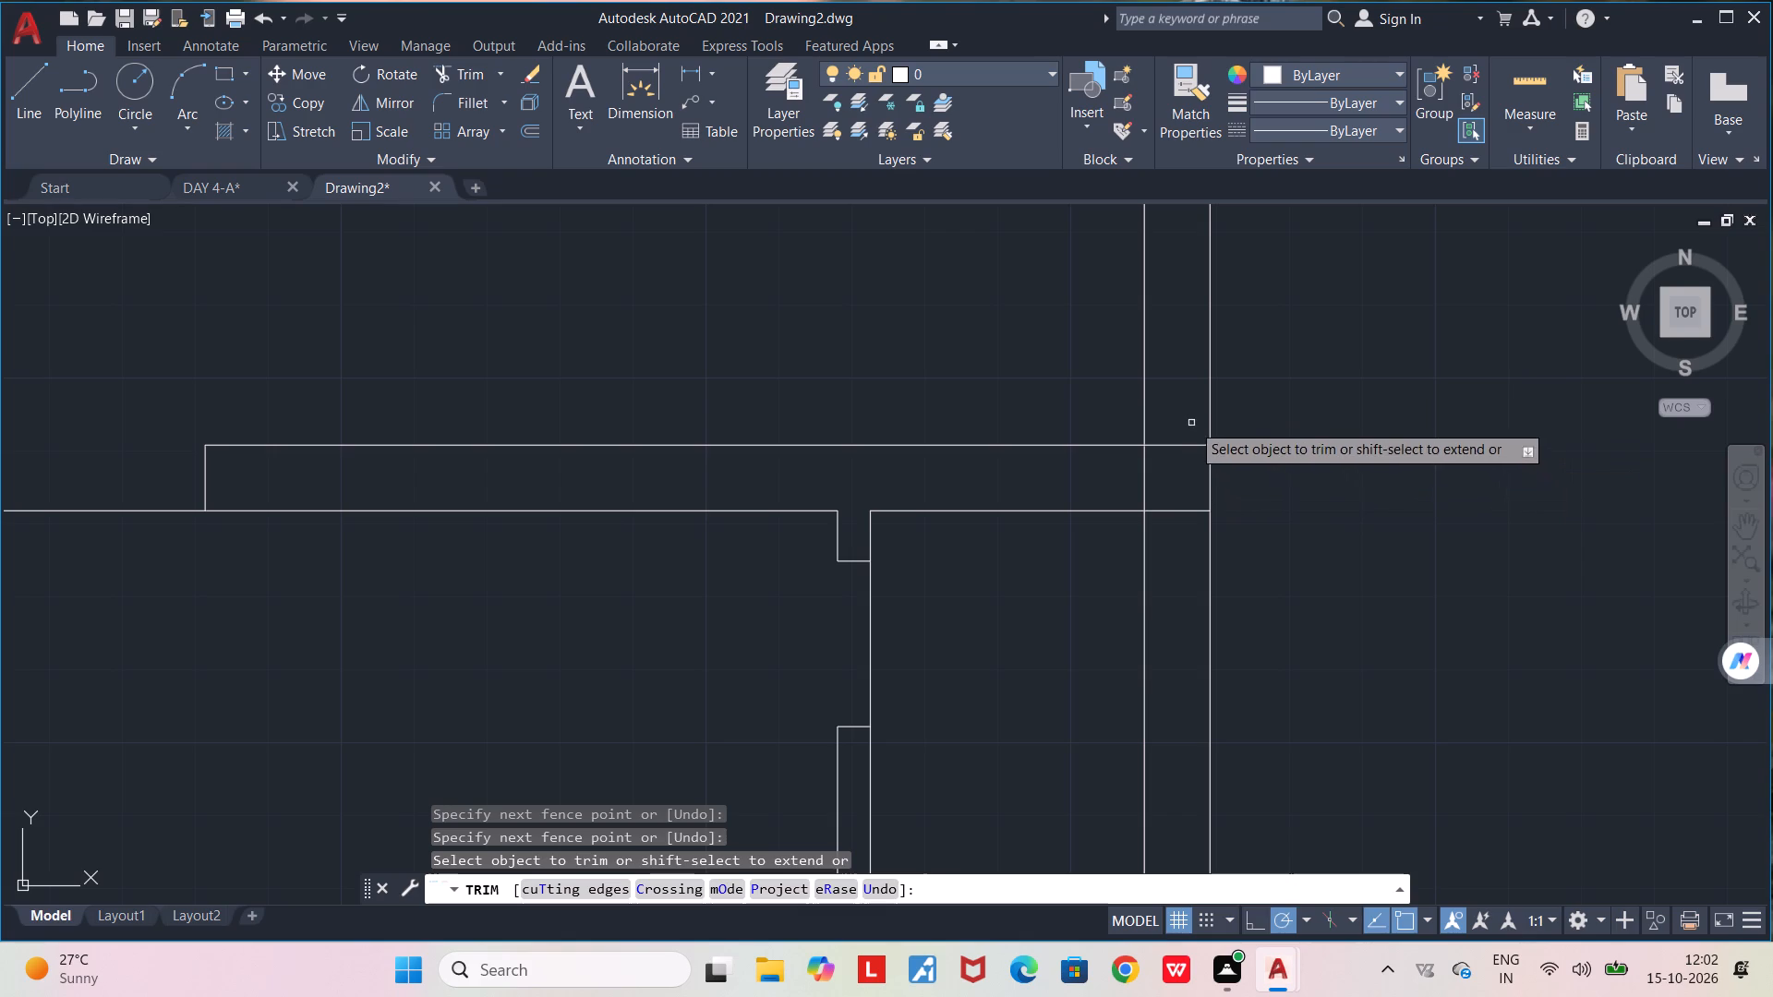
left_click_drag(1185, 421, 1134, 482)
scroll(1134, 482, "down", 4)
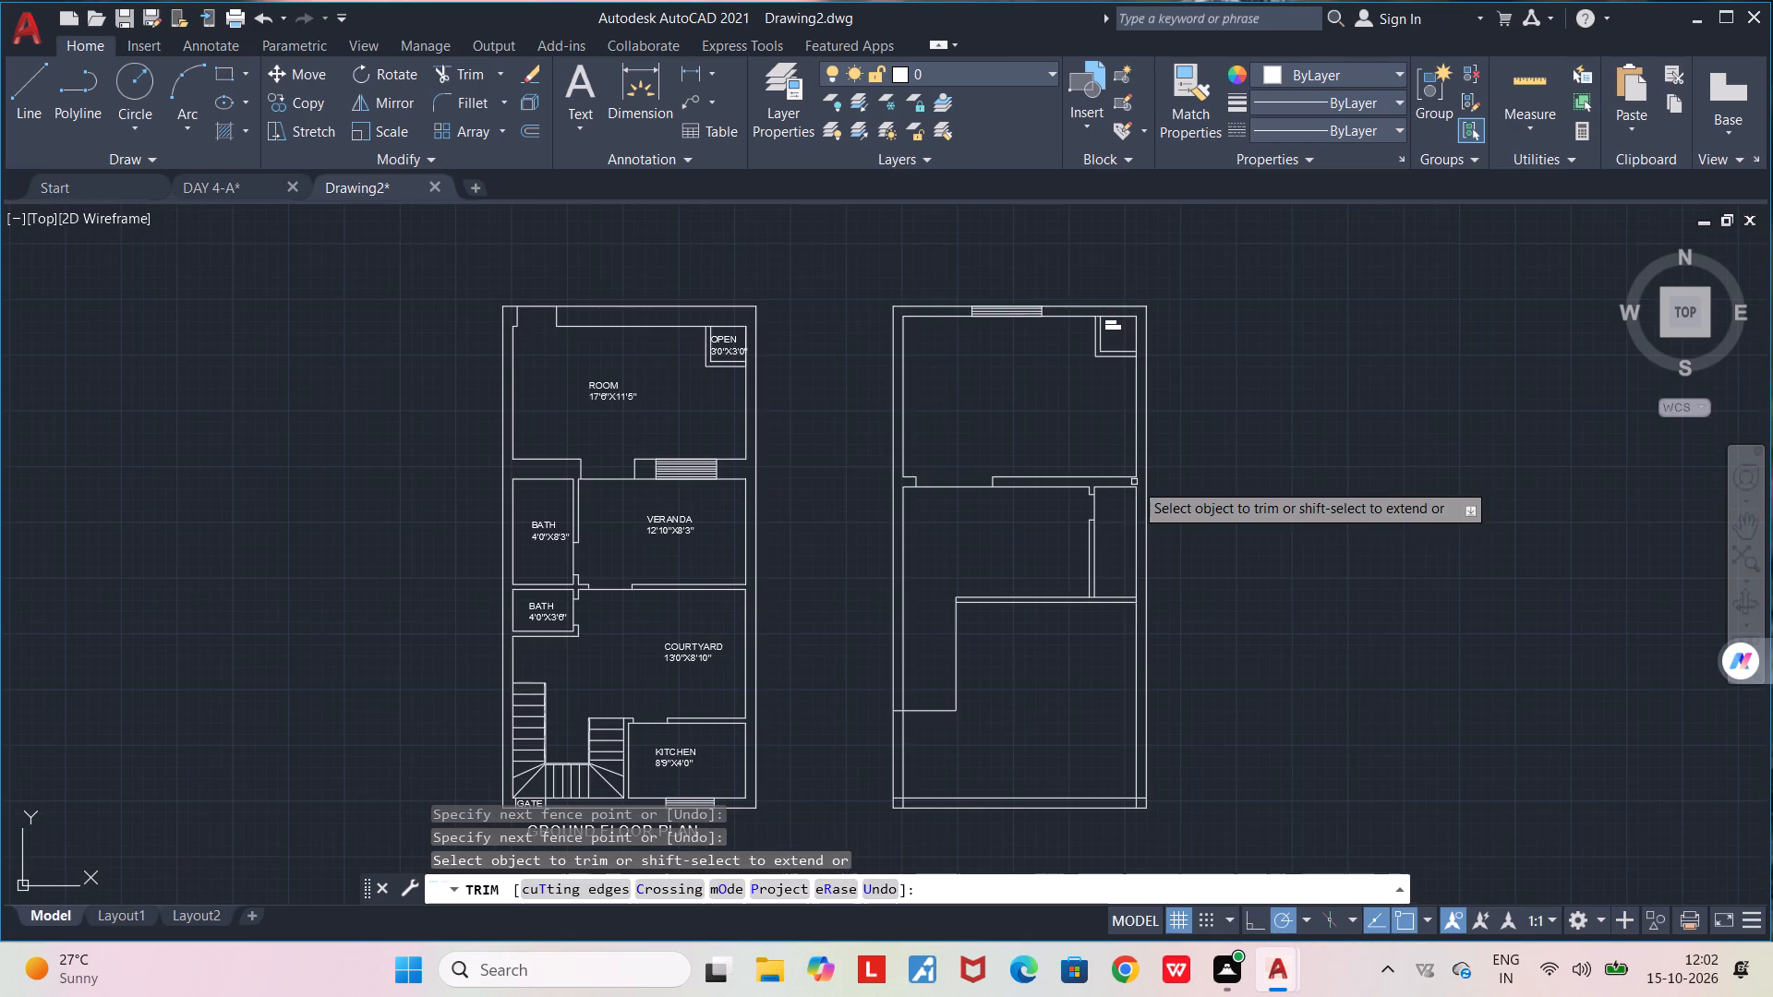
Trim the horizontal partition's upper line between the two faces of the narrow vertical partition at its lower end.
middle_click_drag(965, 546, 968, 523)
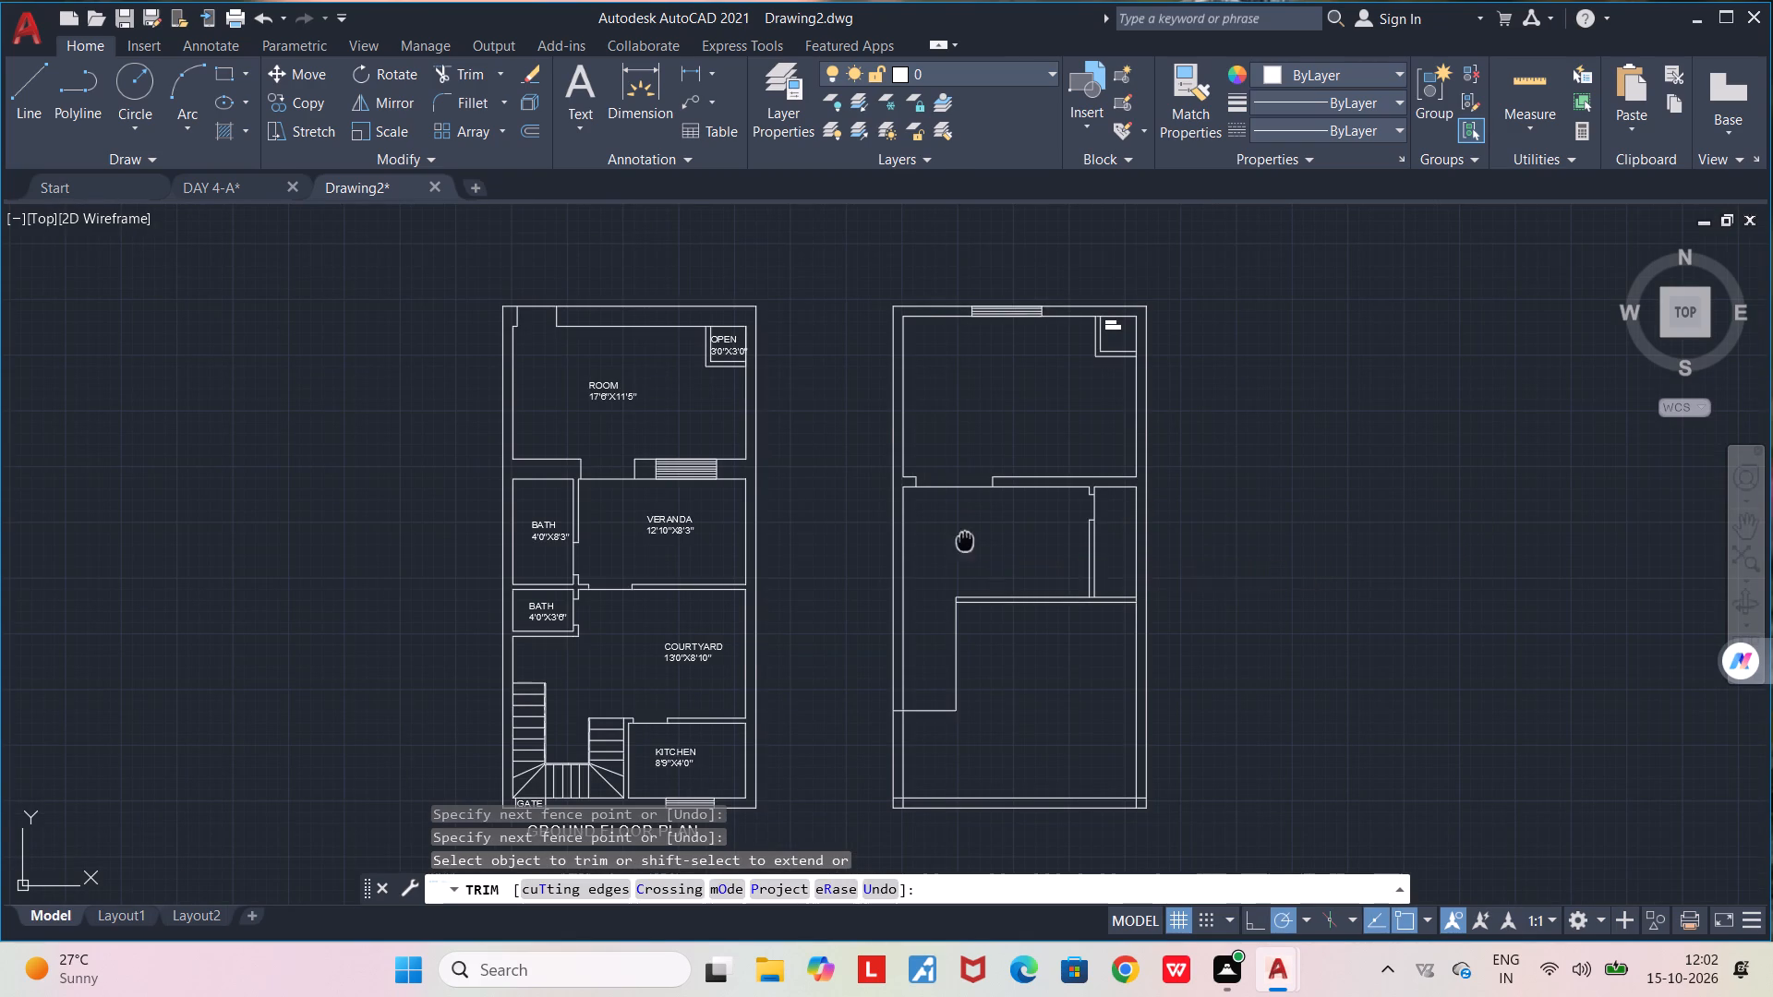
middle_click_drag(968, 523, 975, 443)
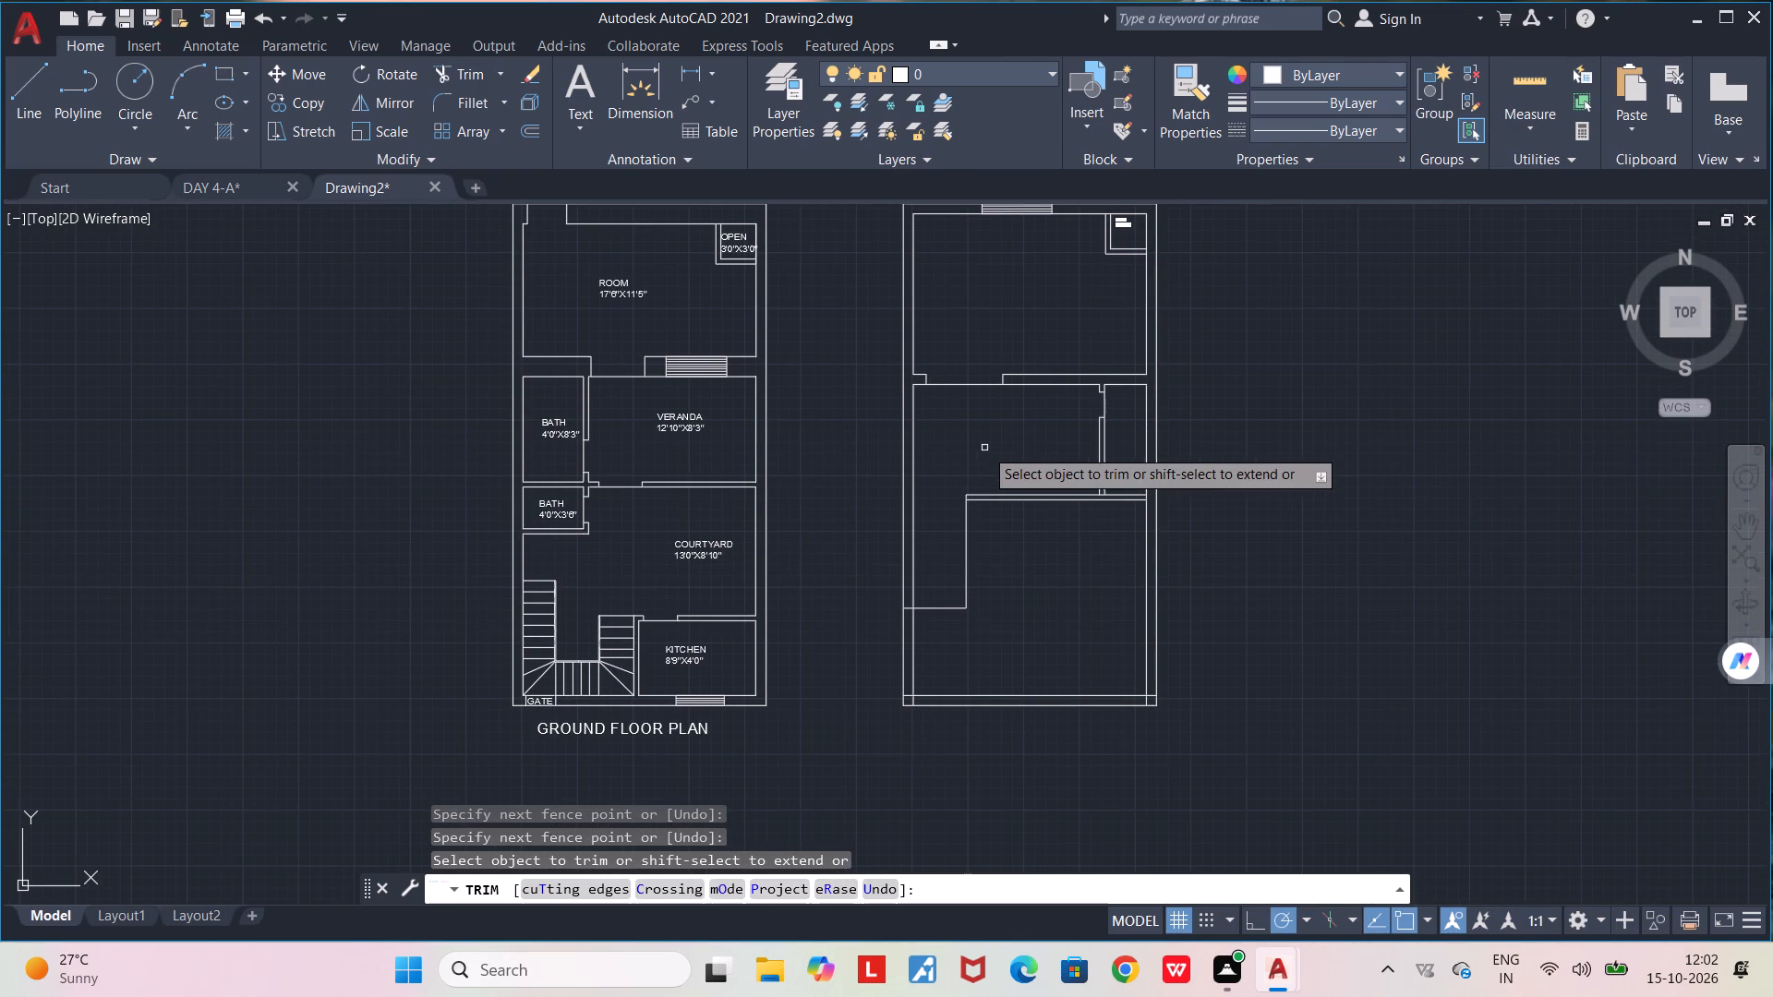
middle_click_drag(1020, 553, 1008, 546)
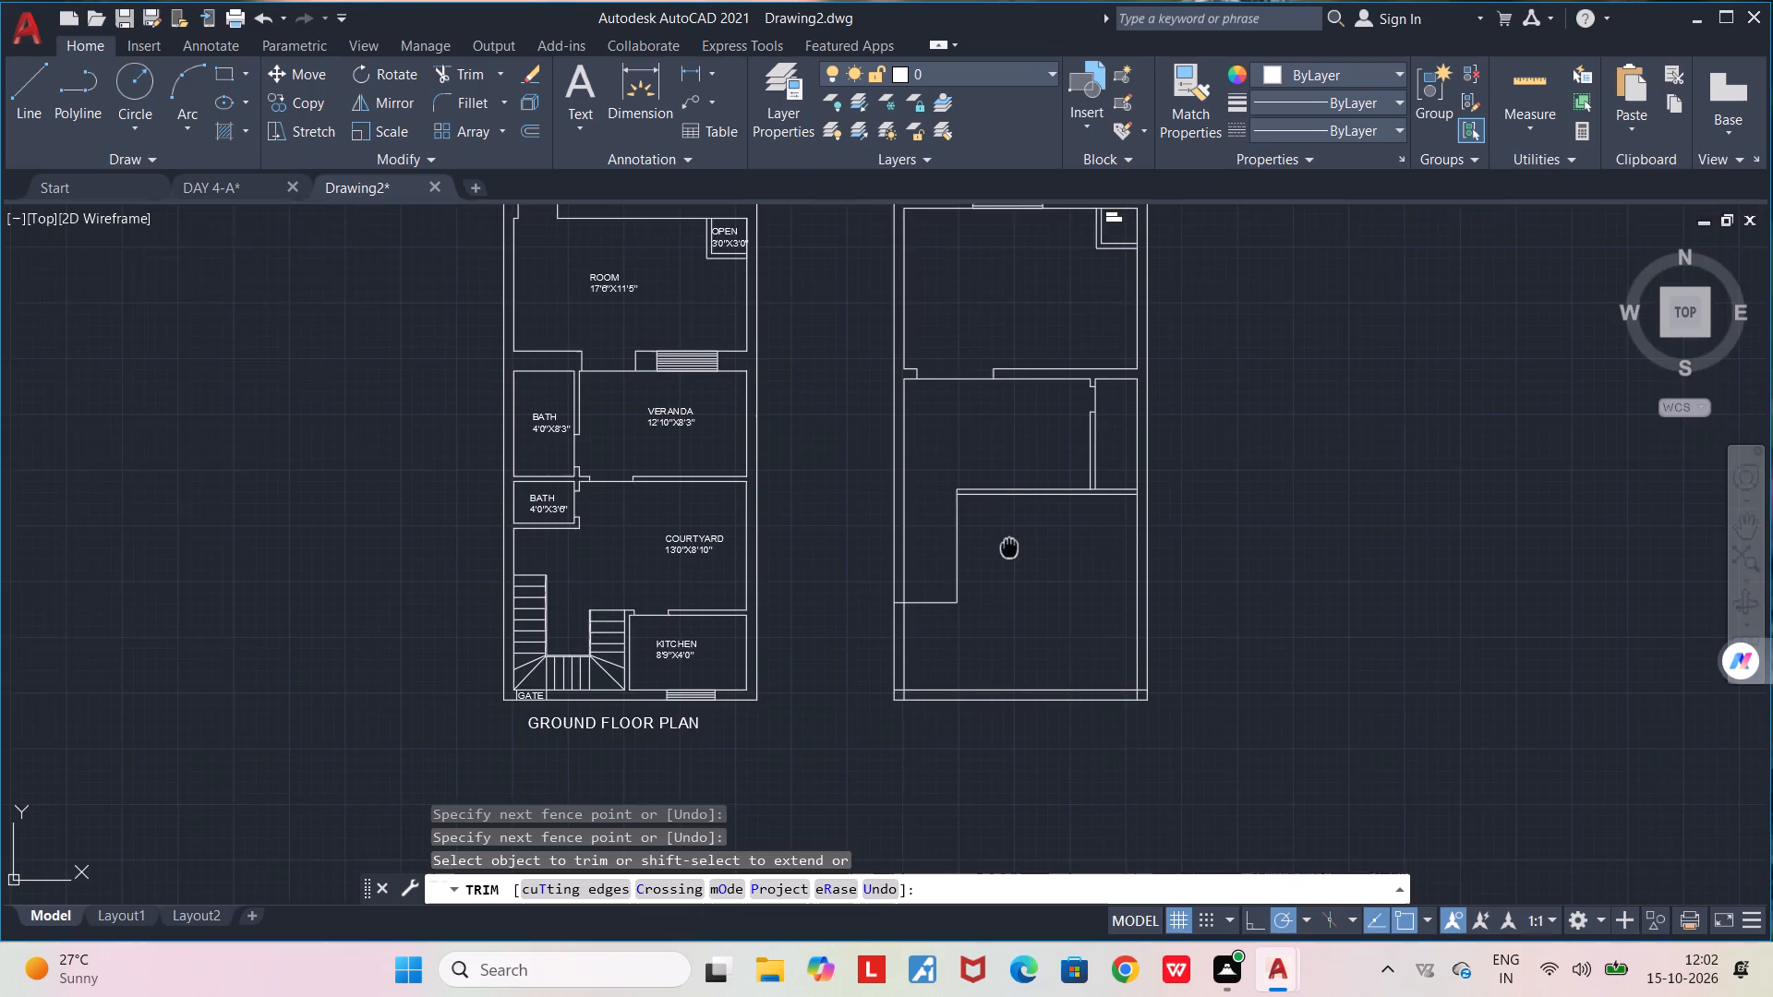
middle_click_drag(1008, 546, 949, 512)
scroll(1025, 467, "up", 2)
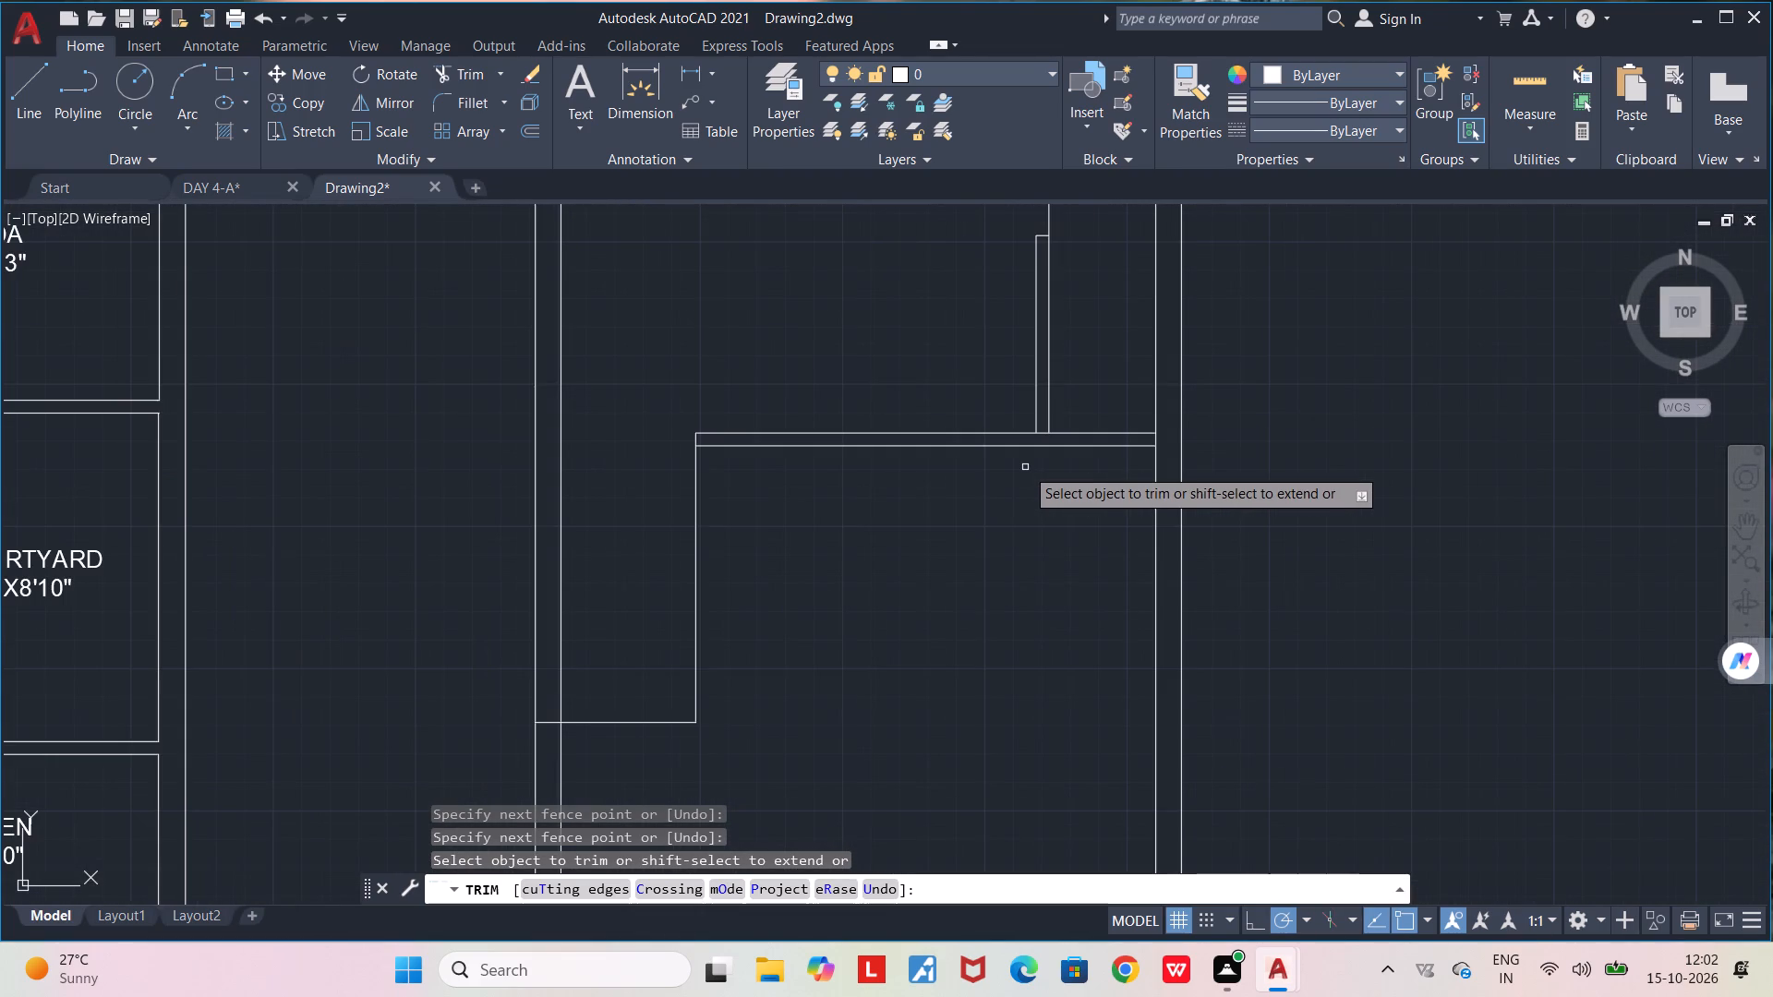
scroll(1053, 420, "up", 3)
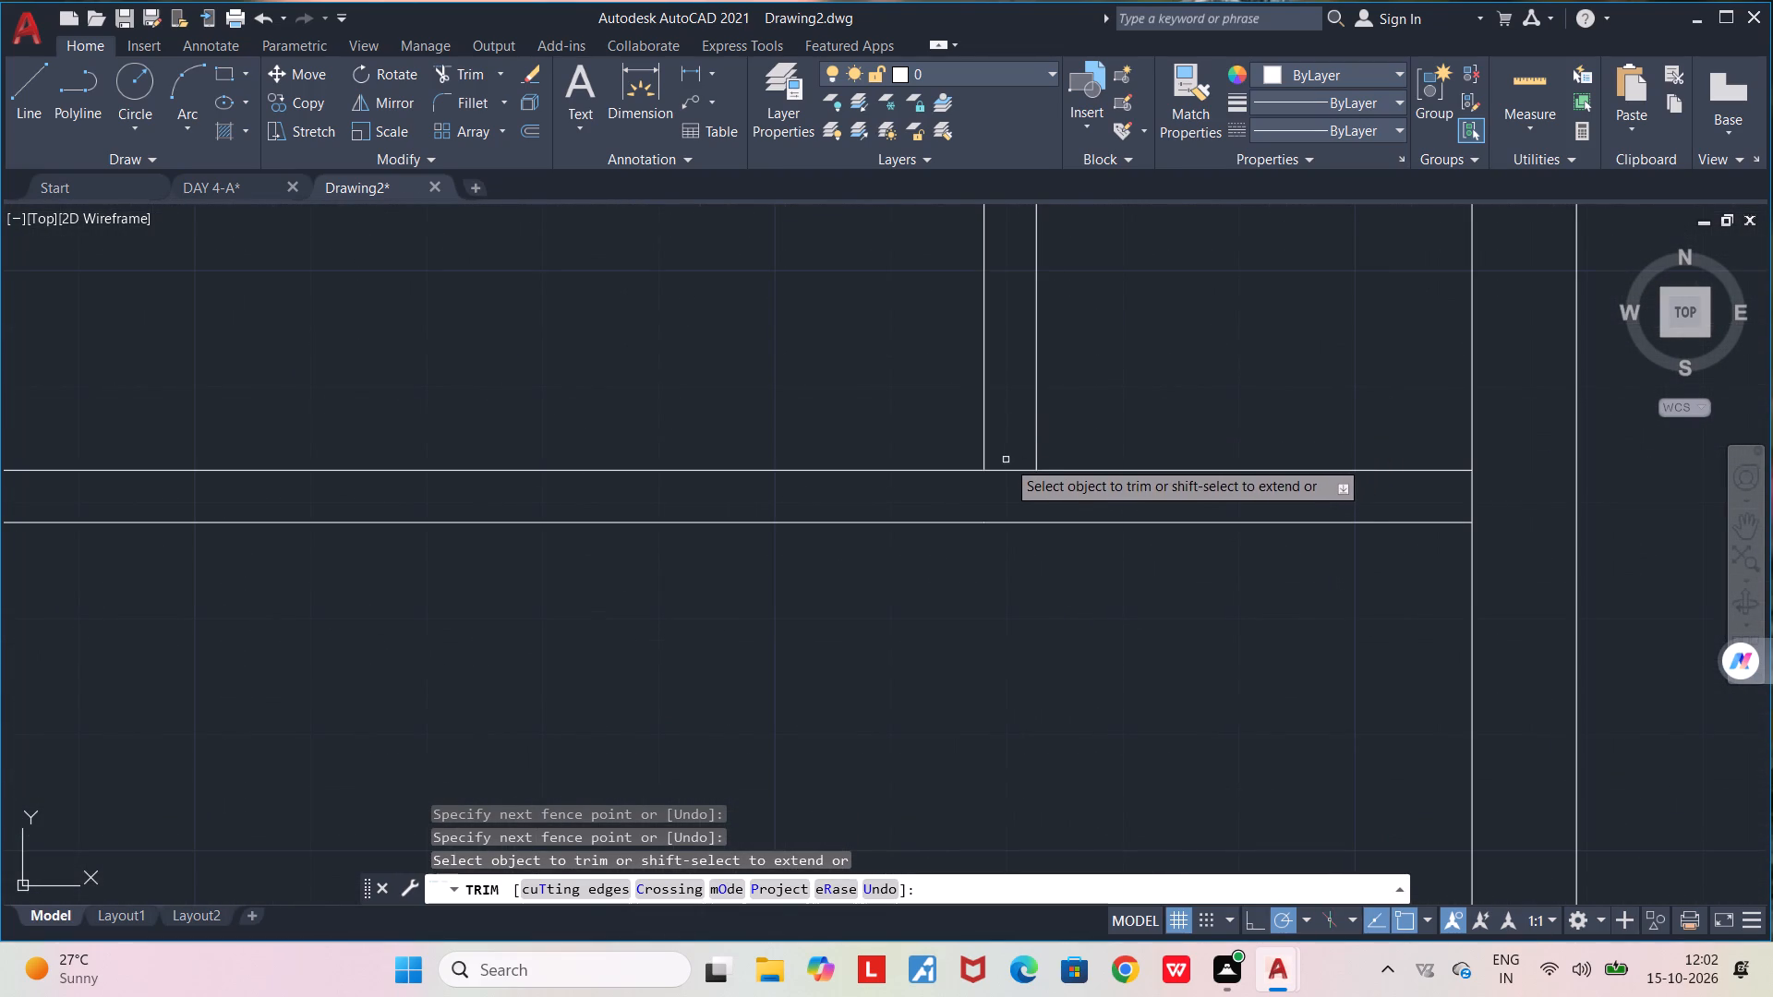
left_click_drag(1006, 460, 1025, 483)
Trim away the right outer wall's inner face from the horizontal partition's upper line downward.
scroll(1025, 485, "down", 1)
middle_click_drag(1030, 567, 1029, 566)
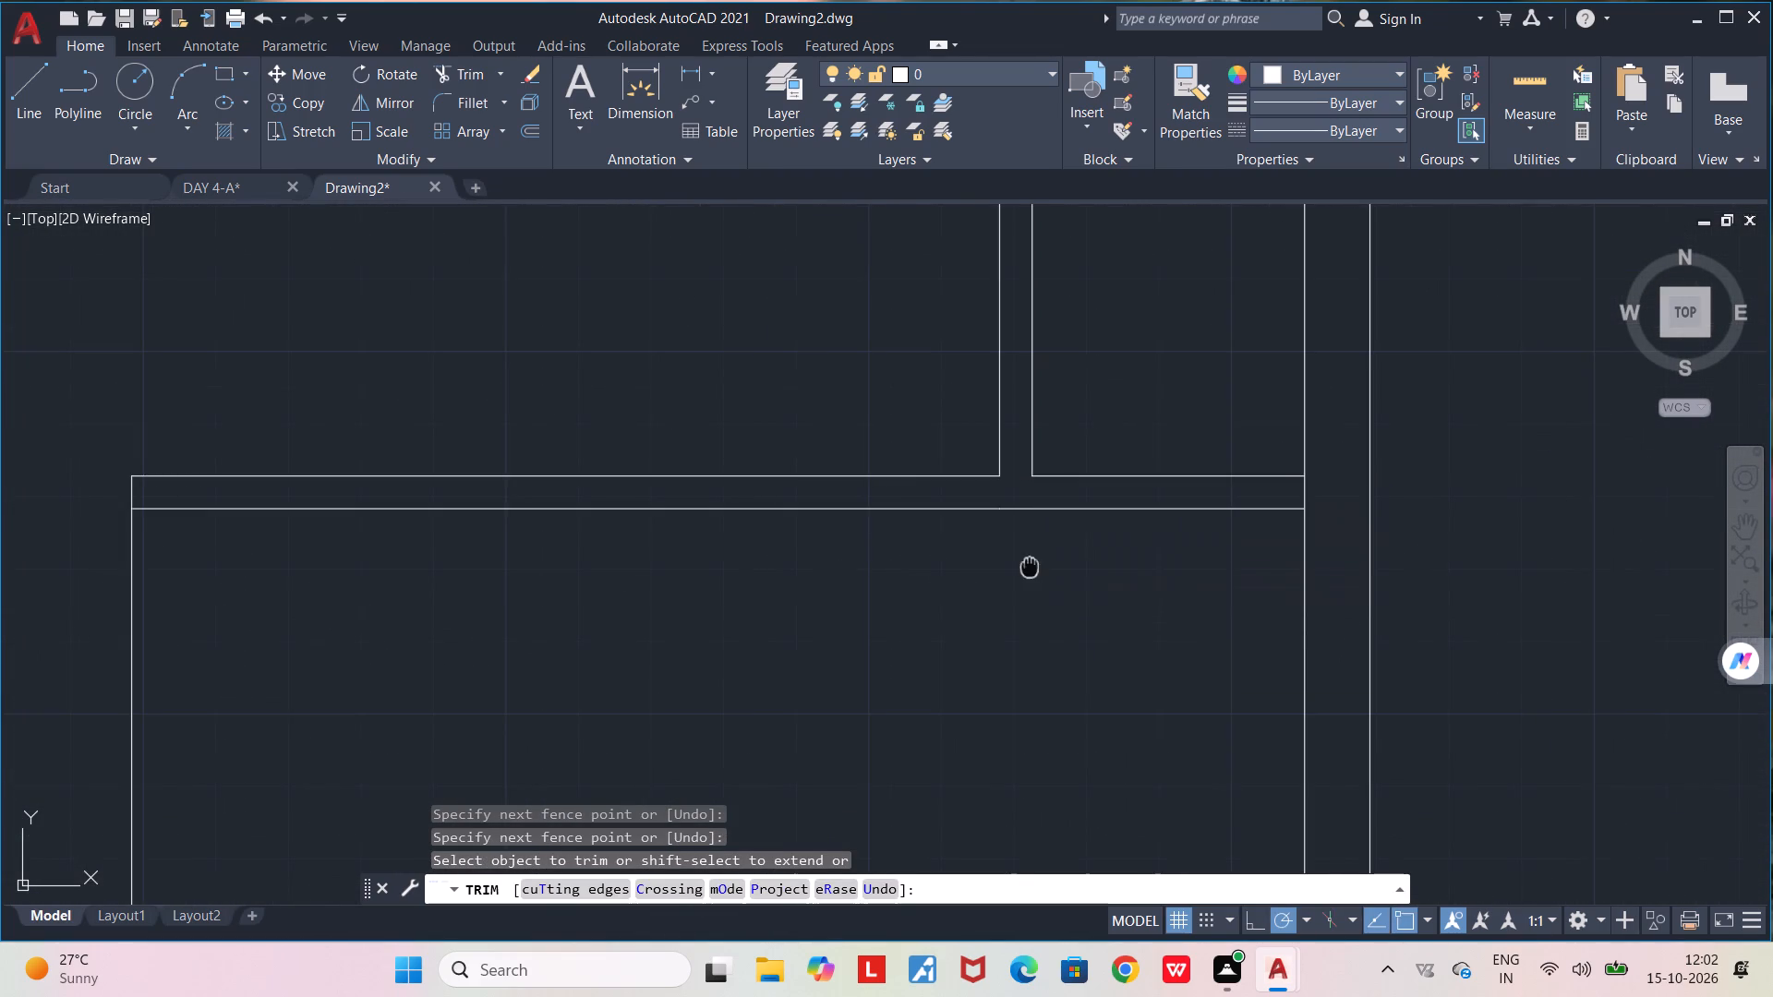
middle_click_drag(1029, 566, 965, 530)
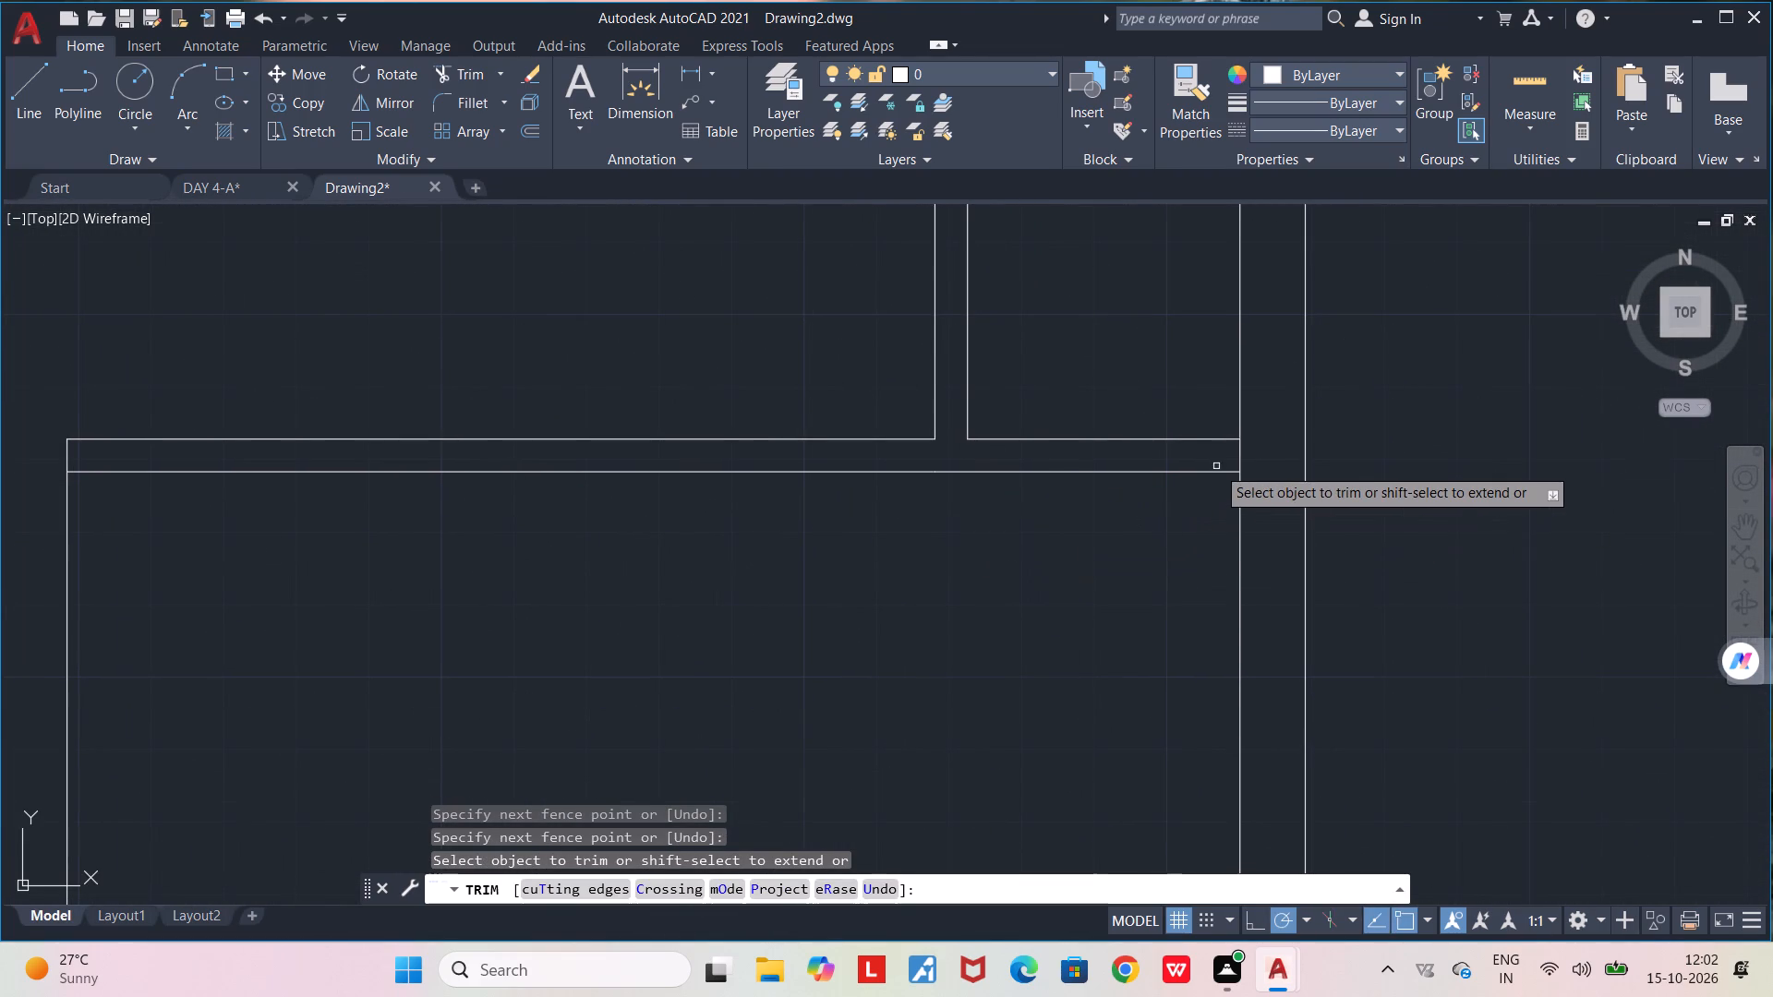
scroll(1216, 466, "up", 2)
left_click(1277, 442)
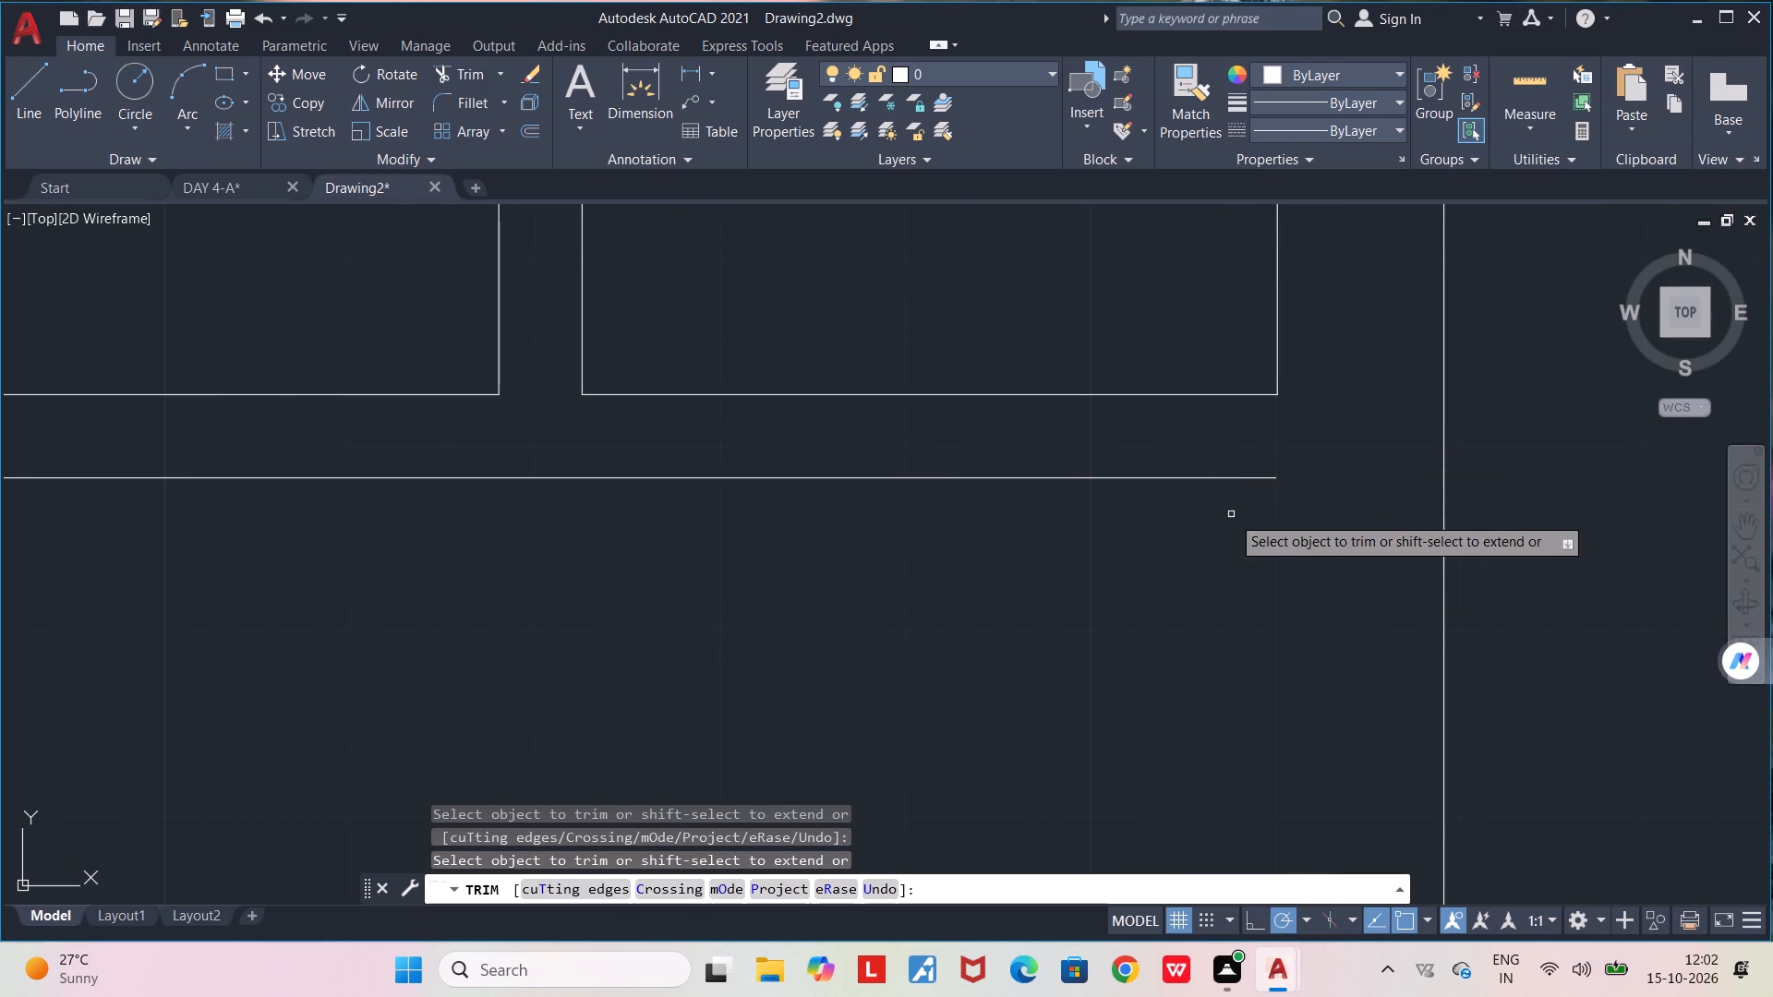
middle_click_drag(1215, 520, 1228, 496)
scroll(1228, 496, "down", 2)
middle_click_drag(1097, 602, 1126, 603)
scroll(1124, 602, "down", 2)
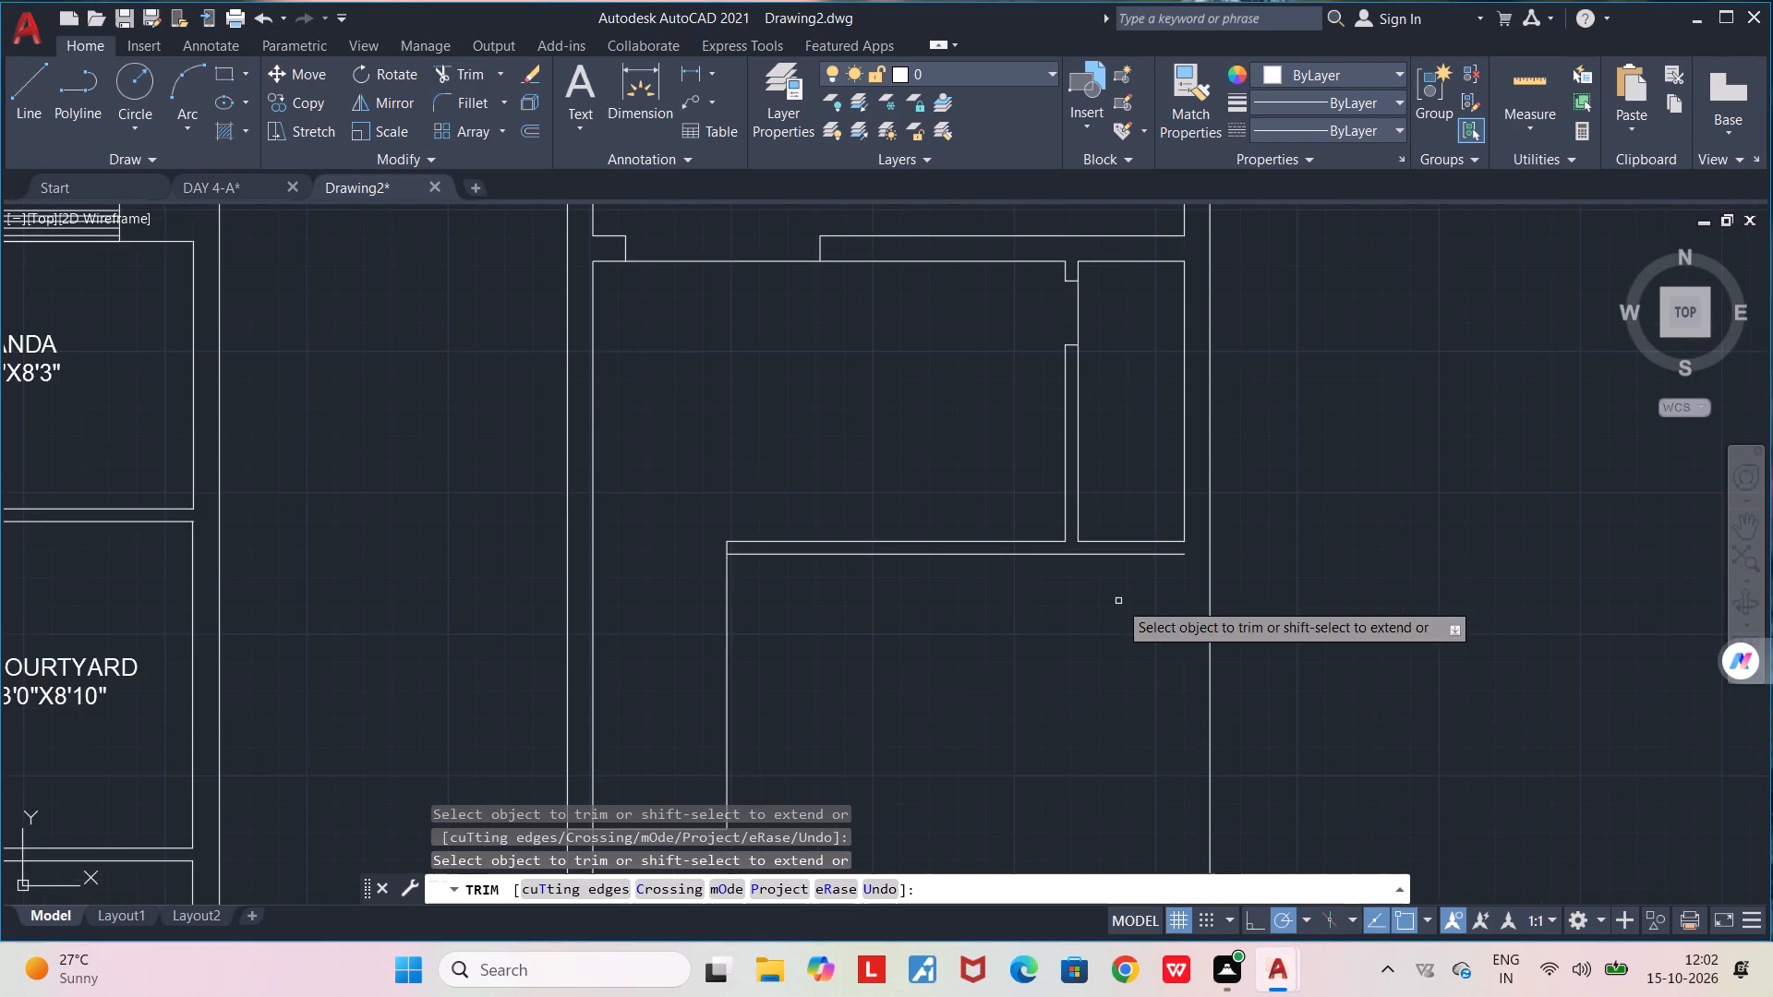
middle_click_drag(1109, 594, 942, 409)
scroll(942, 409, "down", 2)
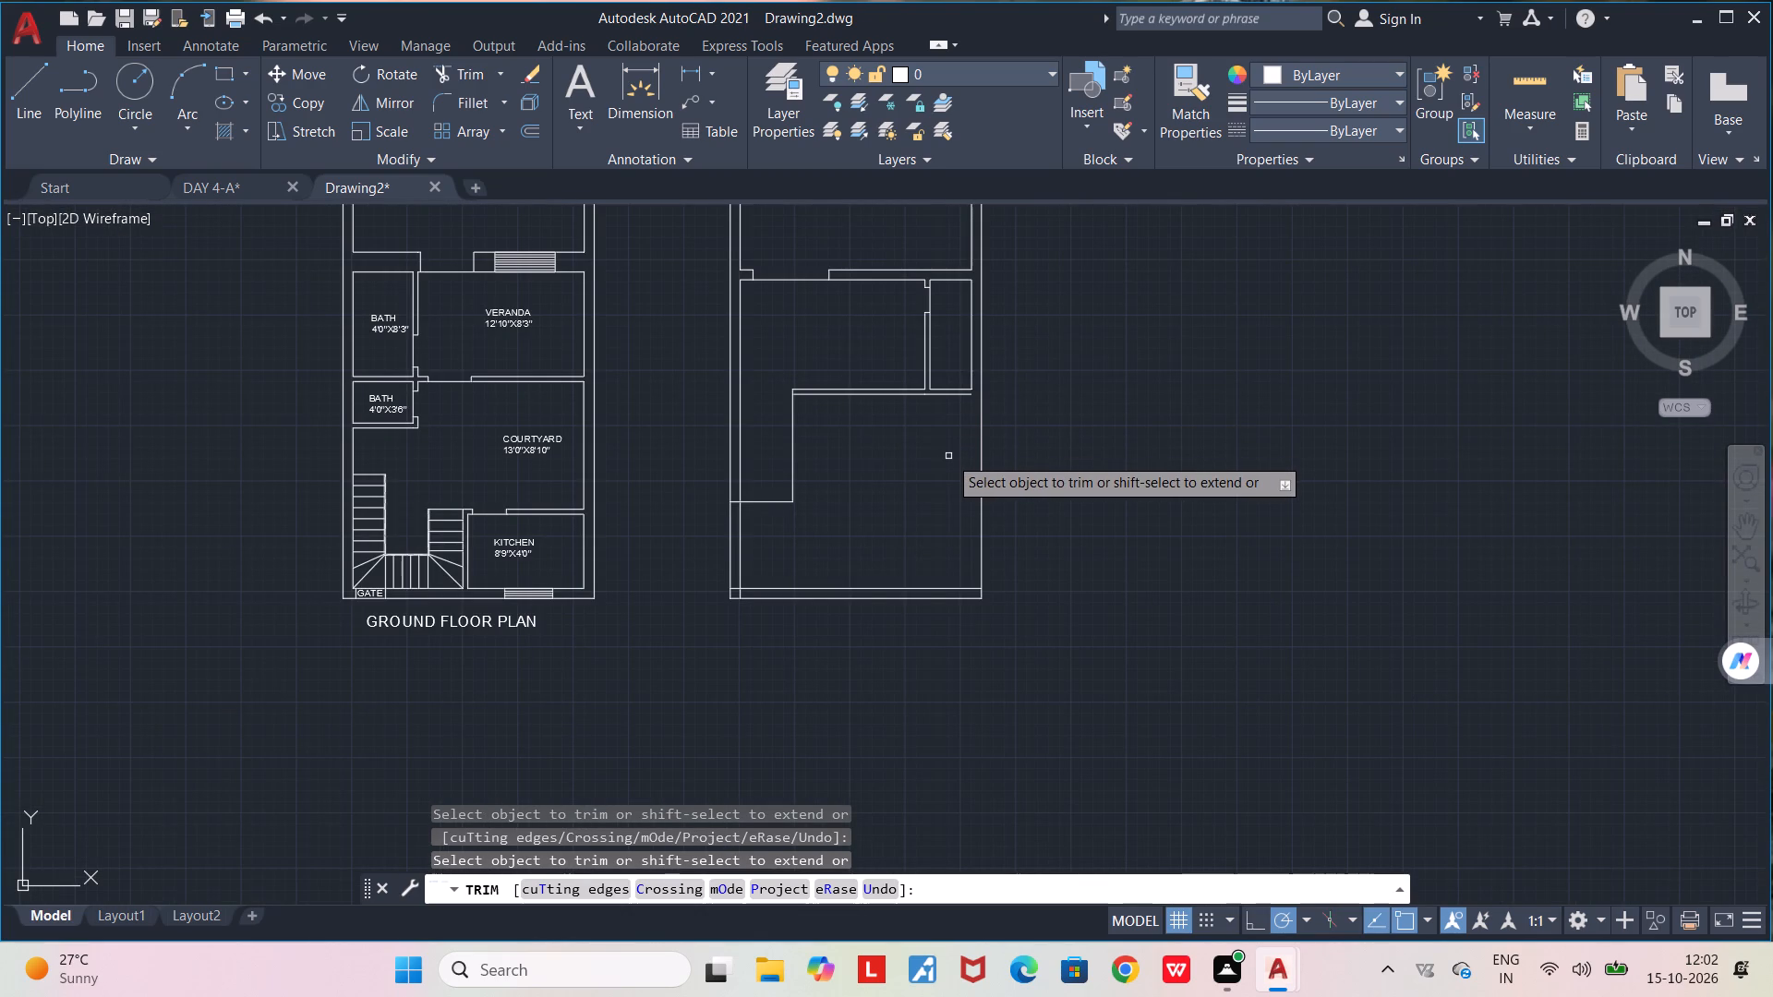
key("space")
Draw a vertical line from the right end of the horizontal partition's lower line down past the bottom outer wall.
type("L")
key("Return")
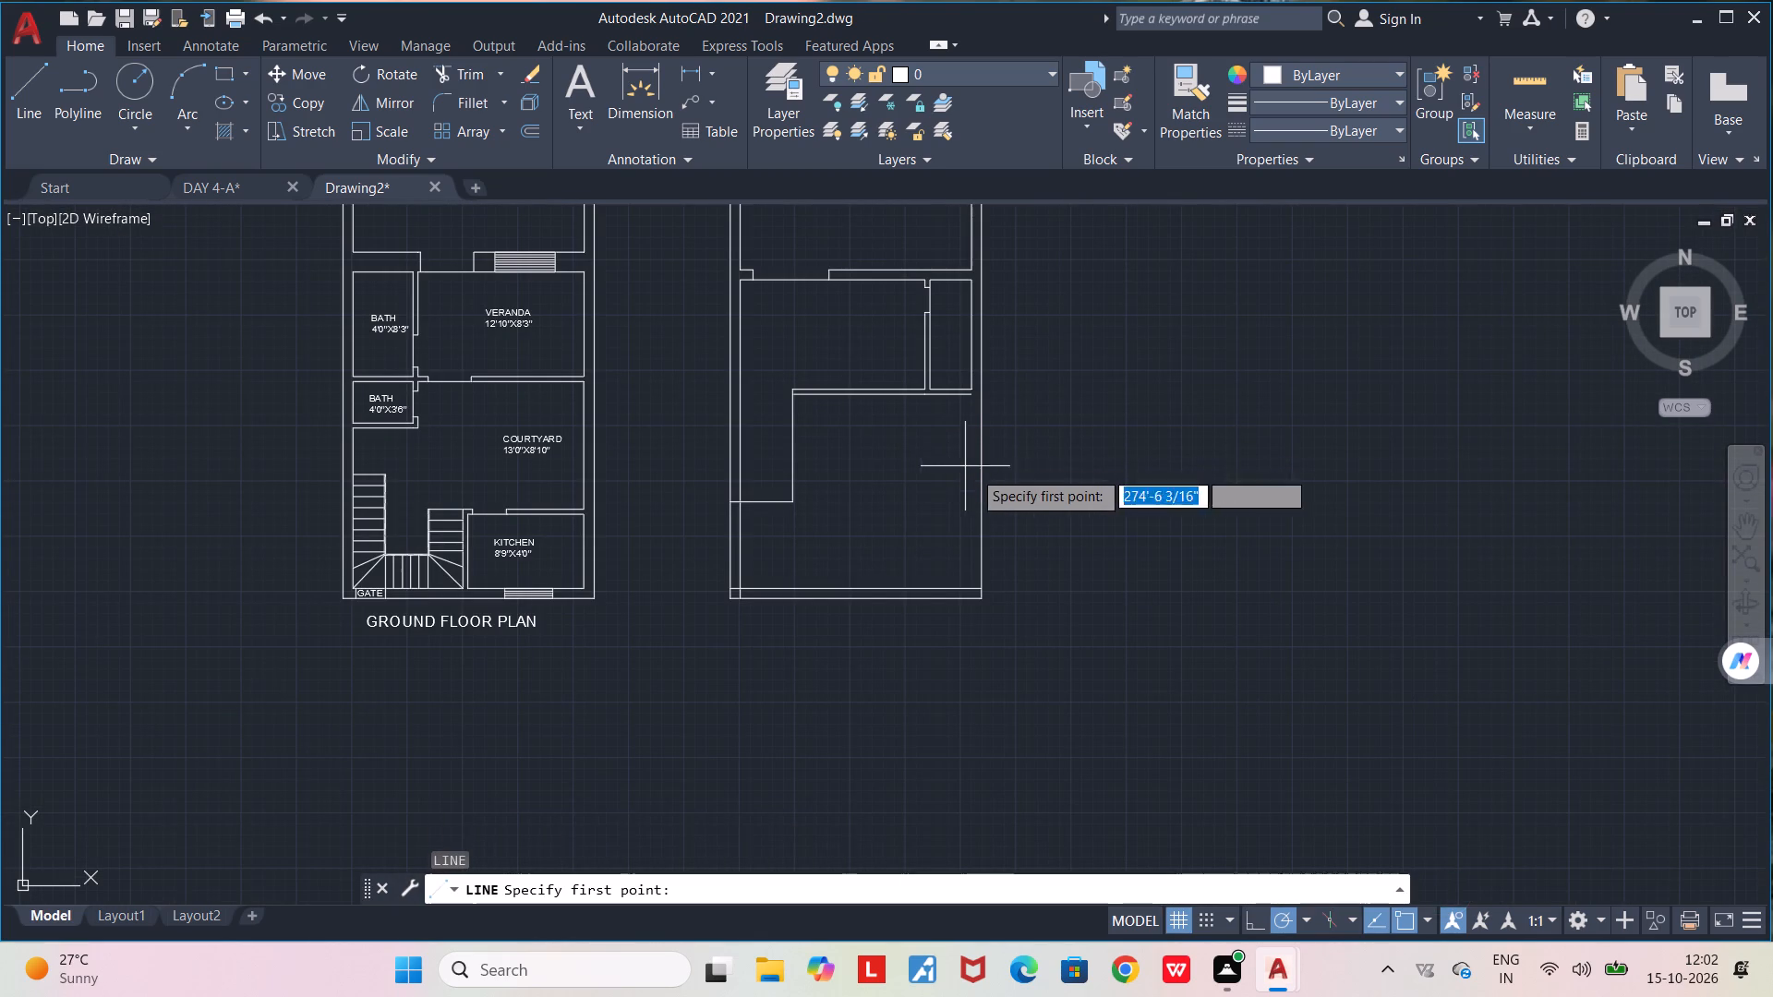
scroll(977, 471, "up", 3)
scroll(952, 349, "down", 2)
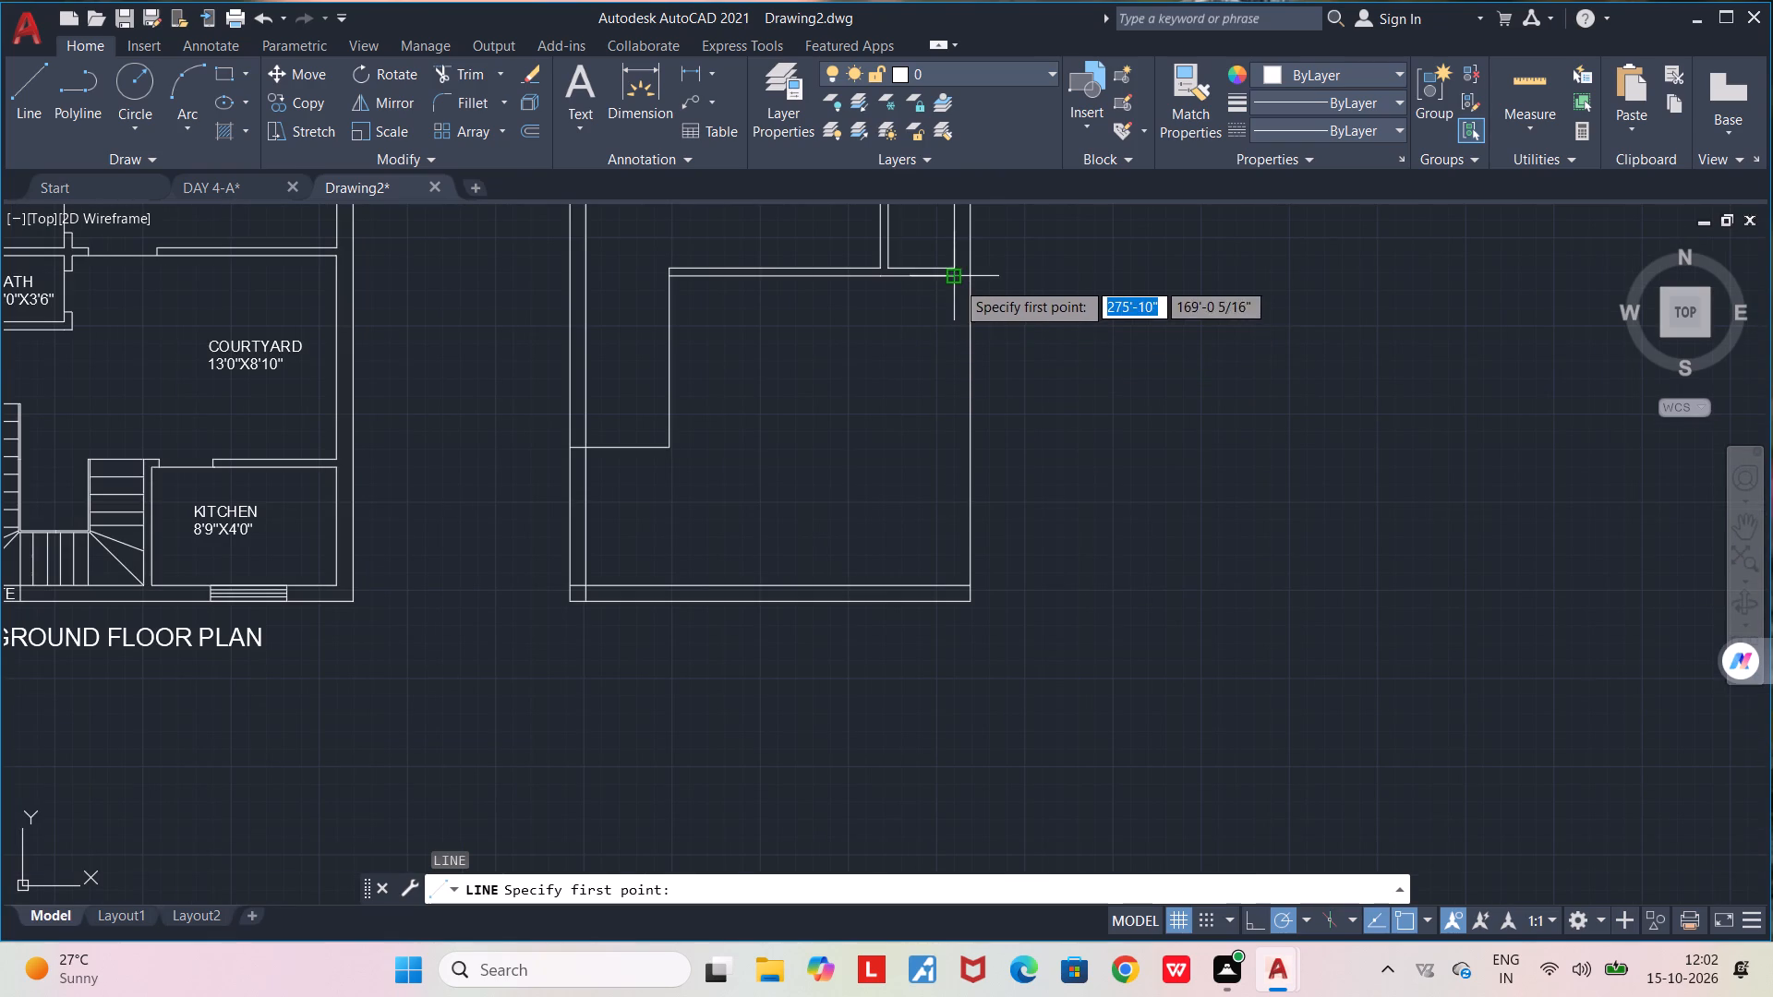
left_click(956, 281)
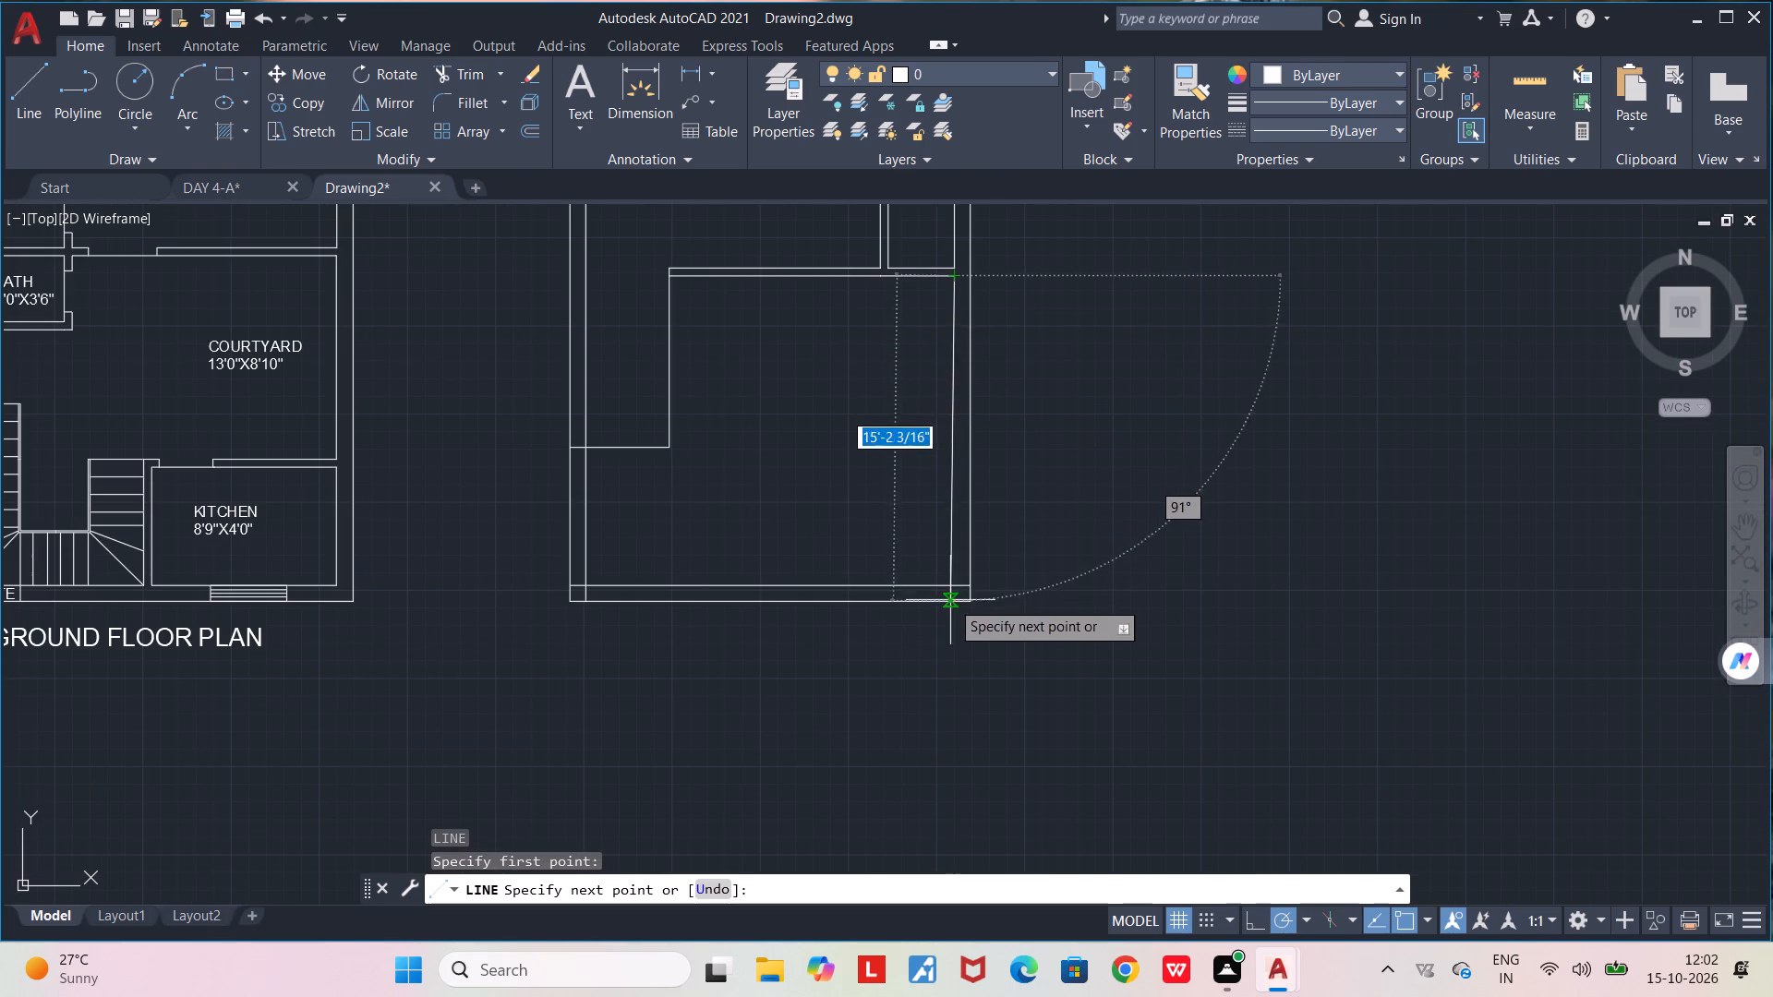
left_click(947, 663)
key("space")
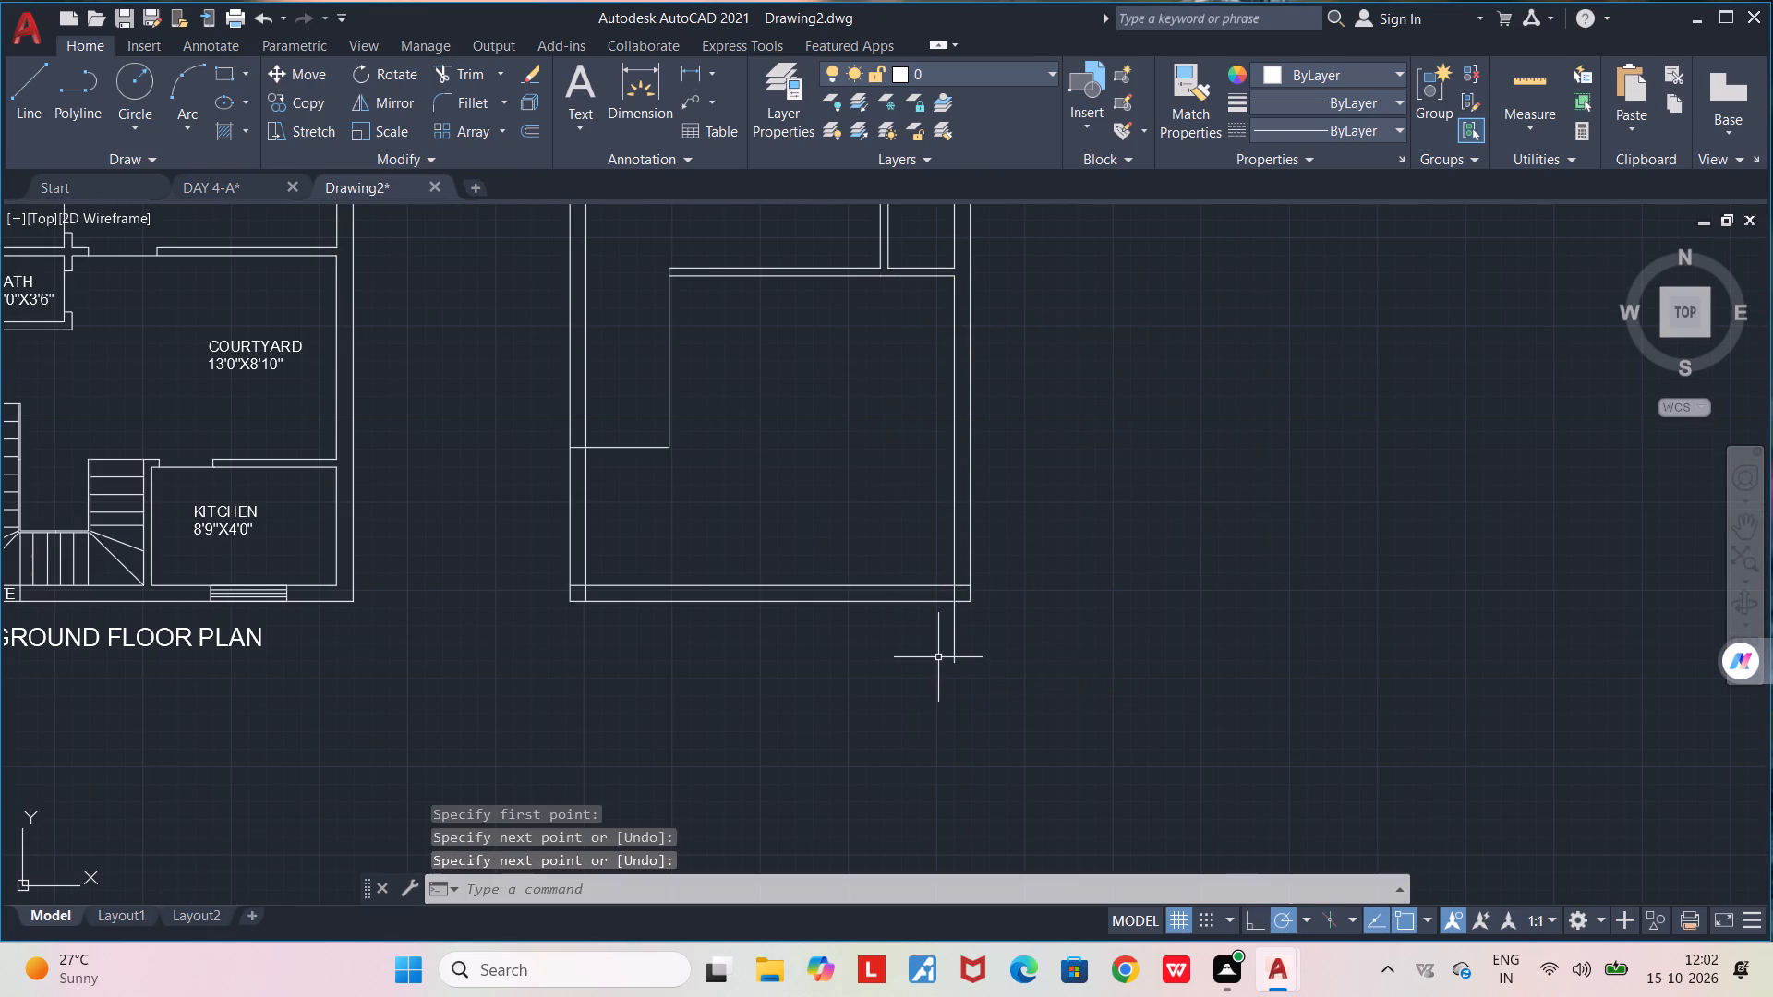
Trim the new vertical line's overhang below the plan and the overlapping inner wall lines at the bottom-right corner.
key("t")
key("r")
key("Return")
scroll(940, 659, "up", 2)
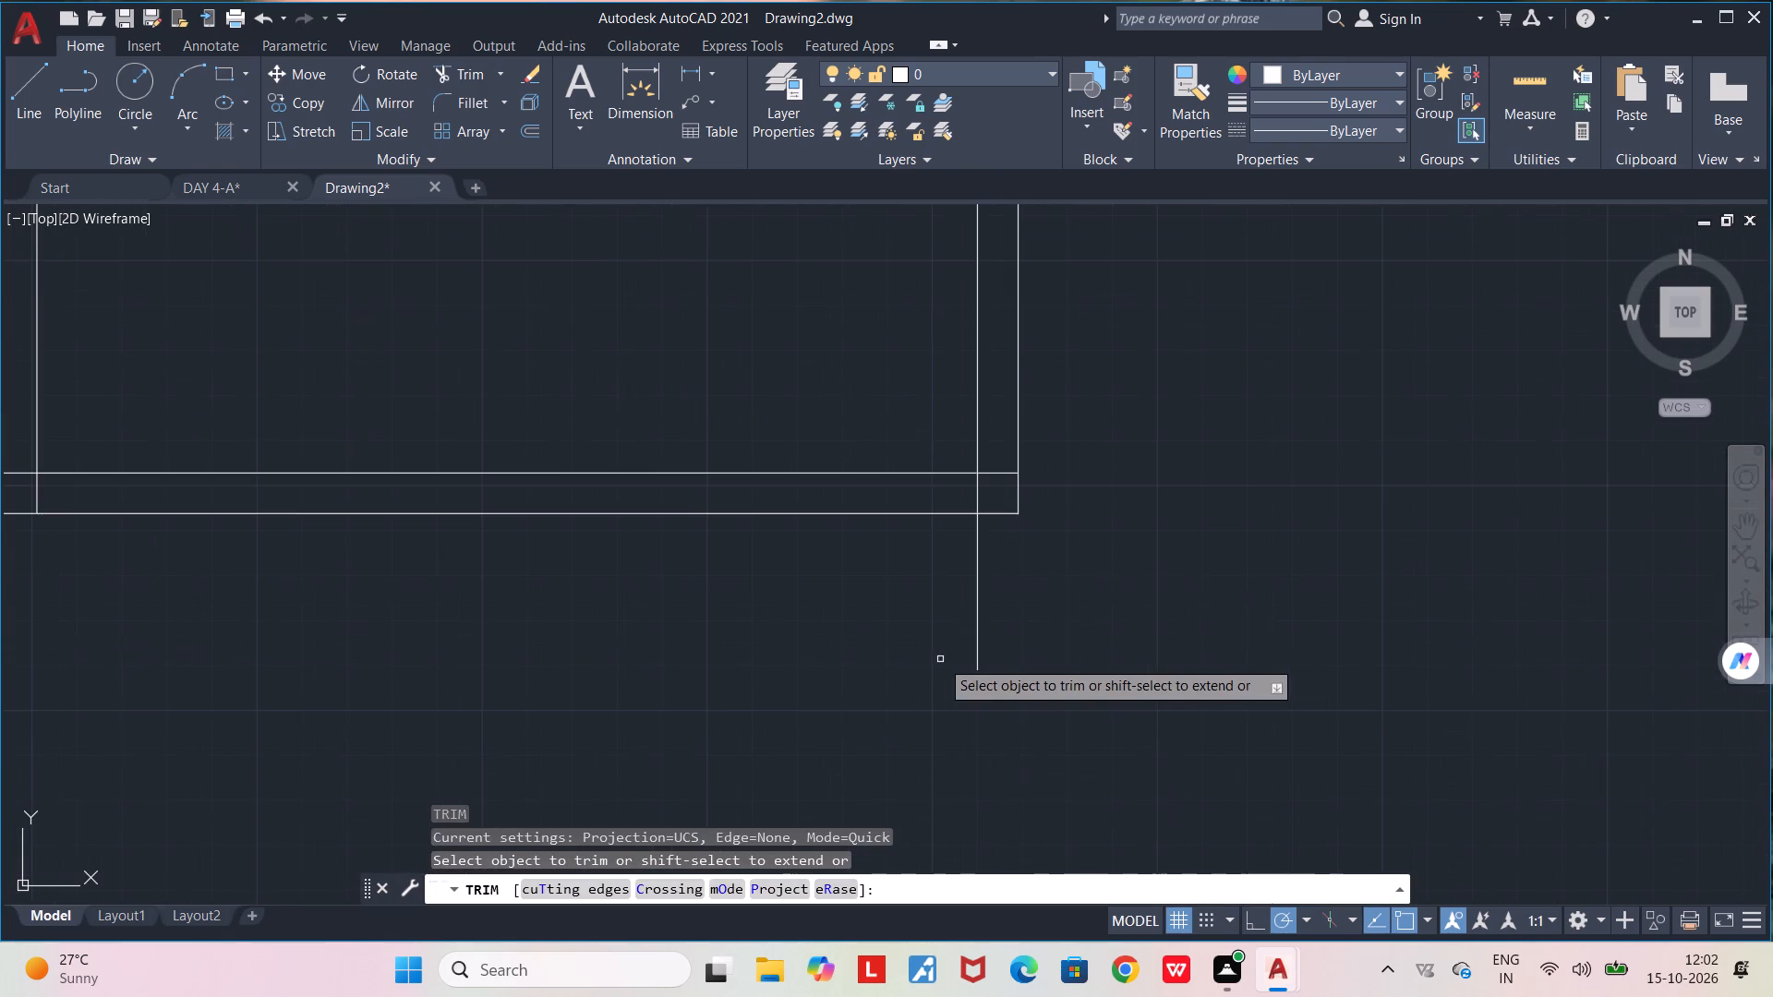
left_click_drag(975, 604, 996, 617)
middle_click_drag(953, 692, 874, 760)
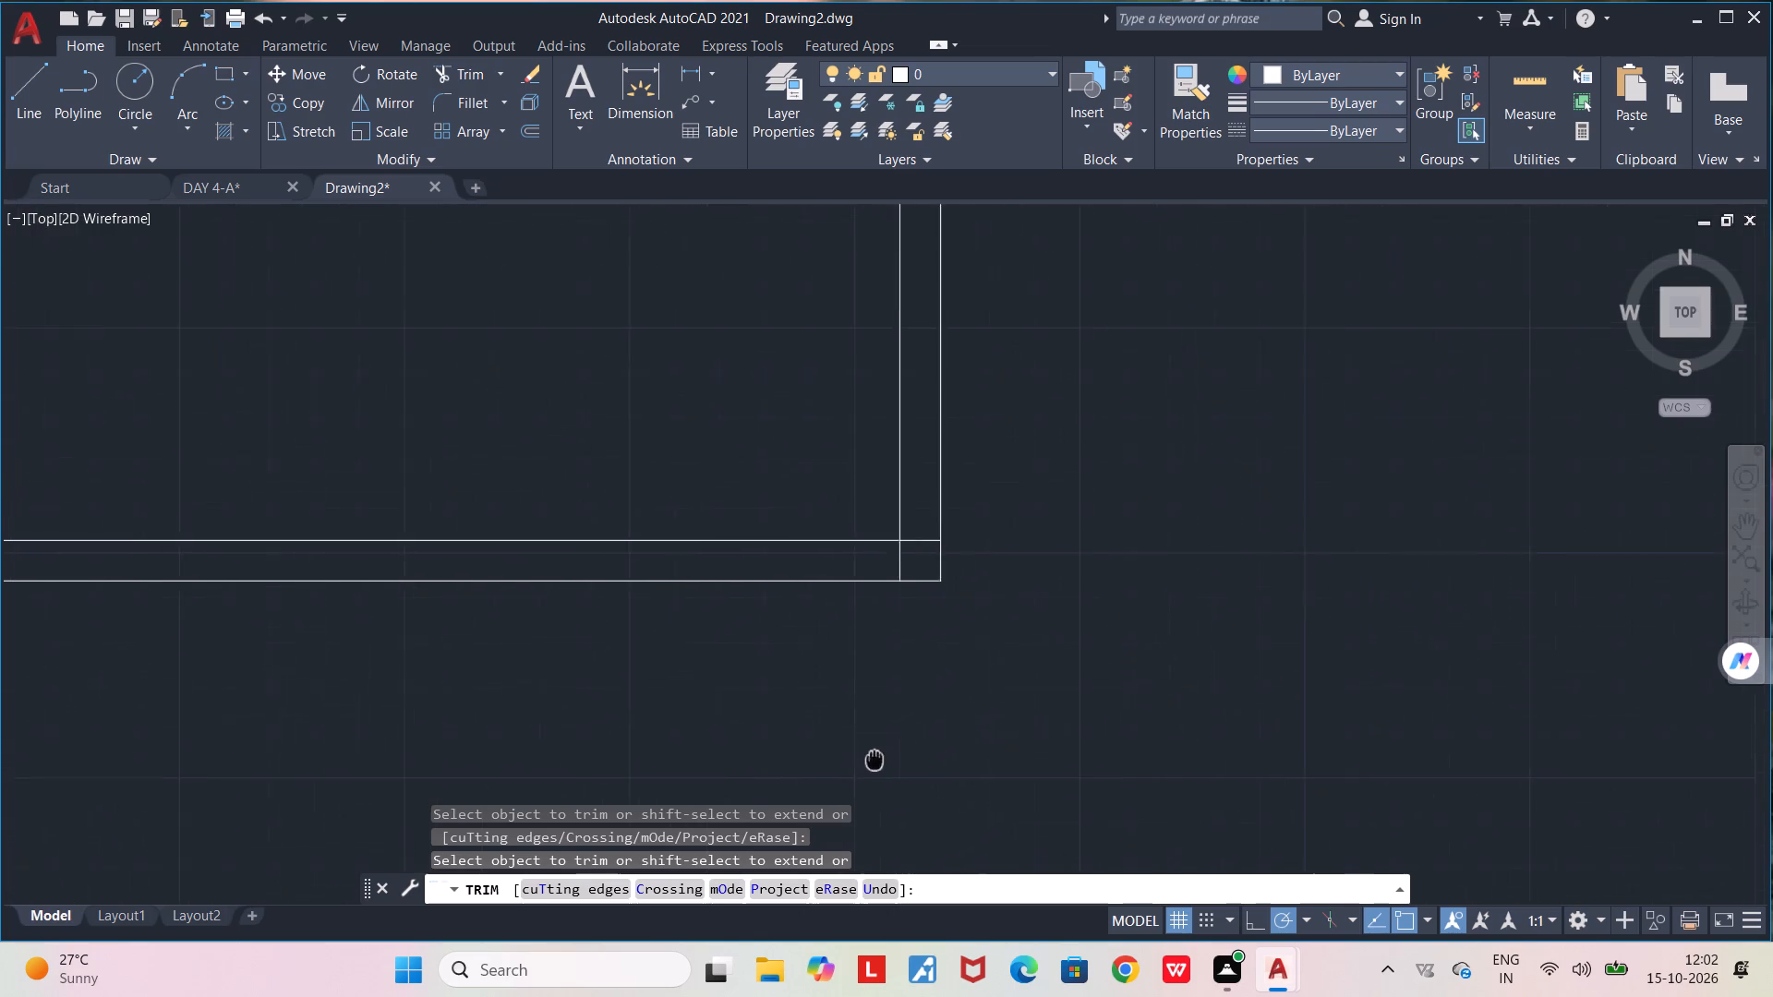
middle_click_drag(874, 760, 824, 795)
scroll(880, 574, "up", 1)
left_click_drag(862, 563, 830, 619)
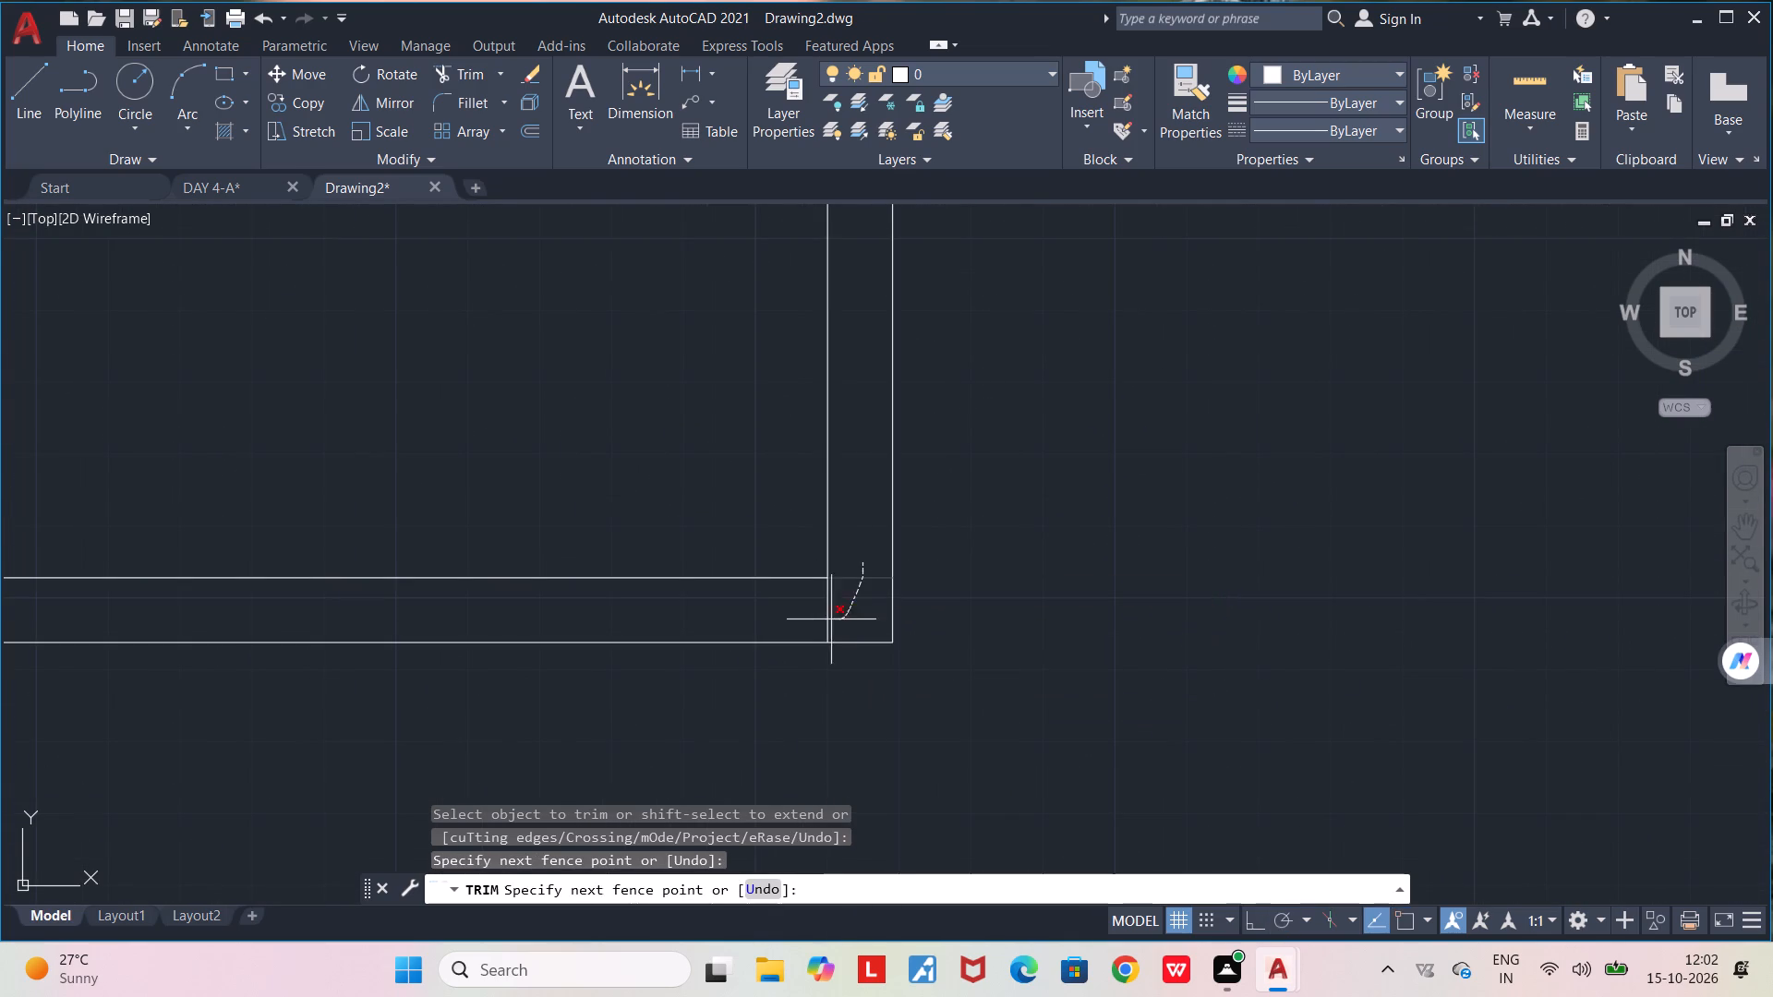
left_click_drag(830, 619, 803, 611)
scroll(802, 610, "down", 4)
middle_click_drag(814, 718, 920, 759)
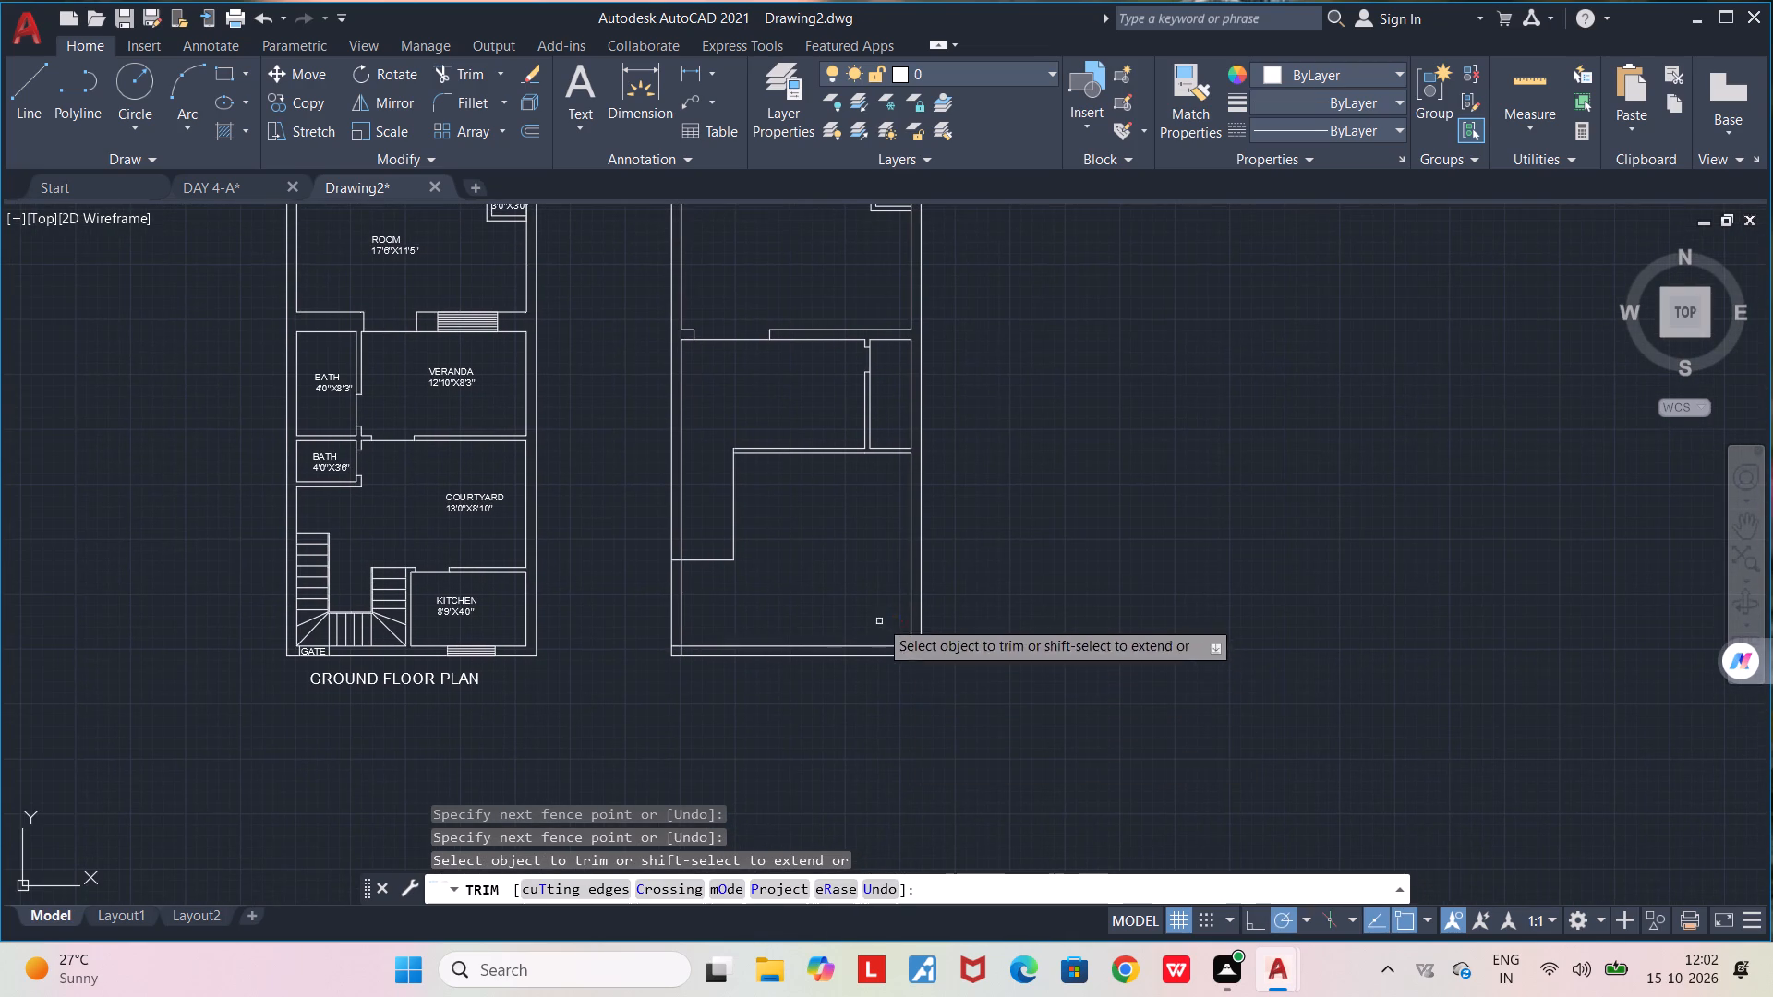
middle_click_drag(811, 532, 936, 589)
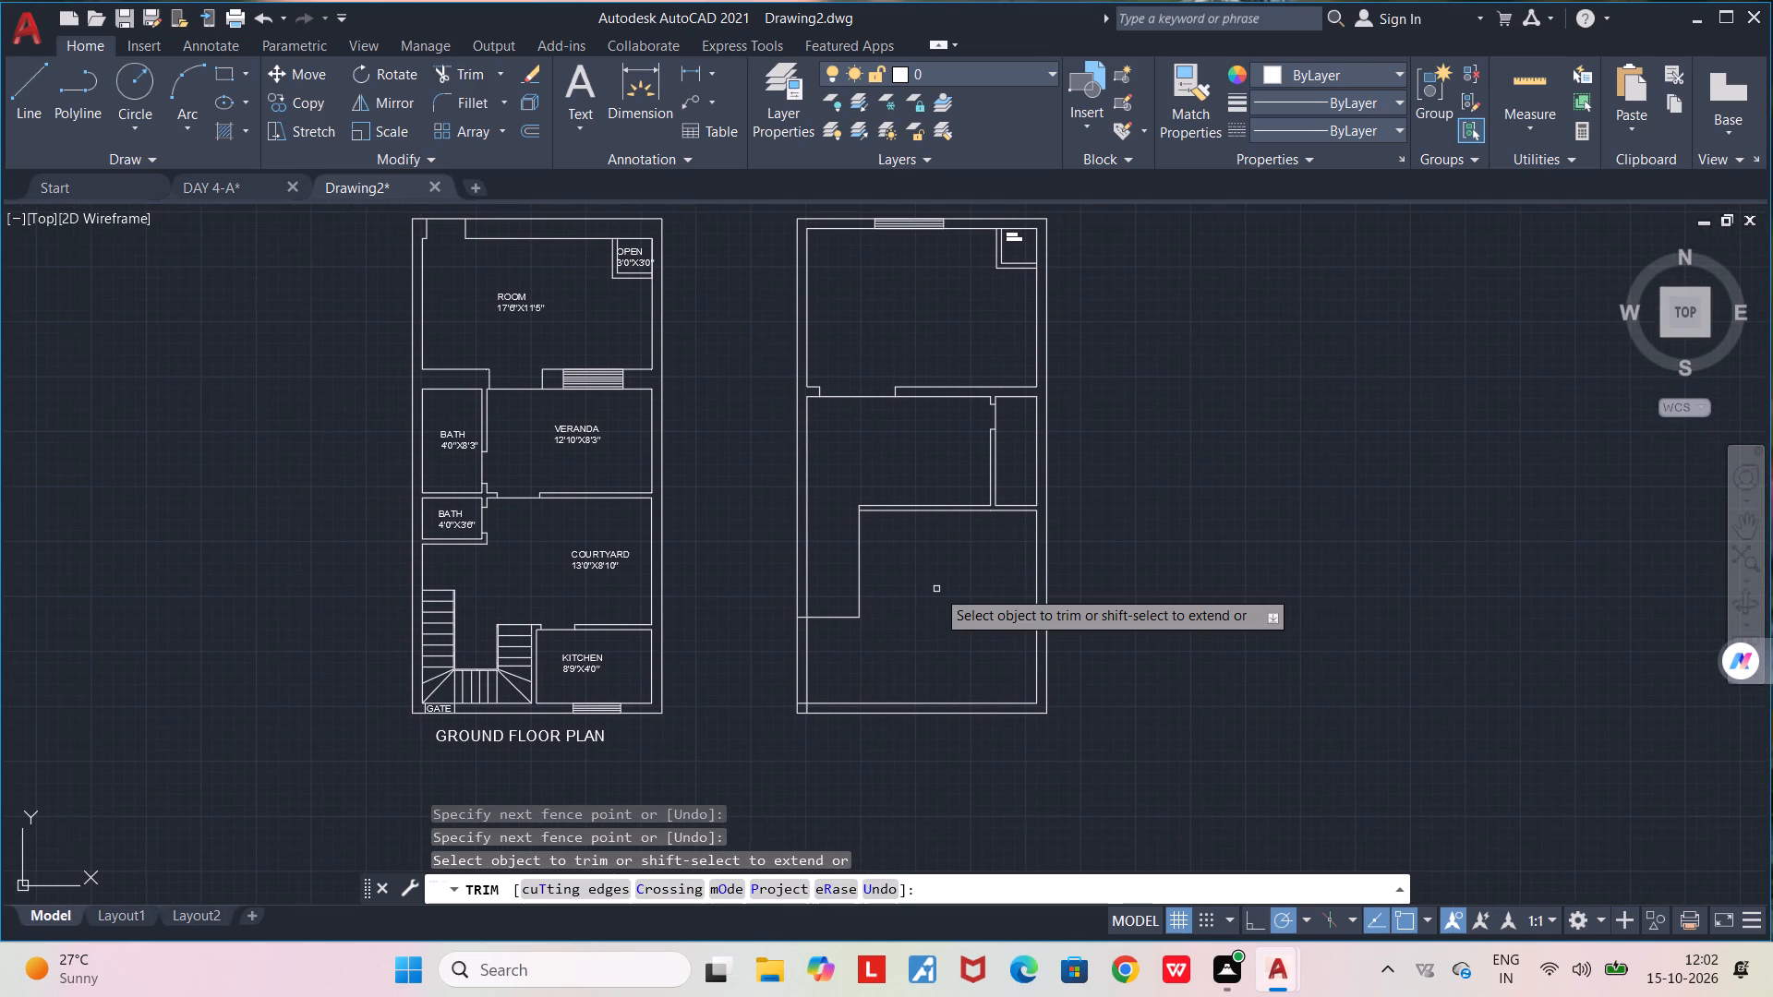
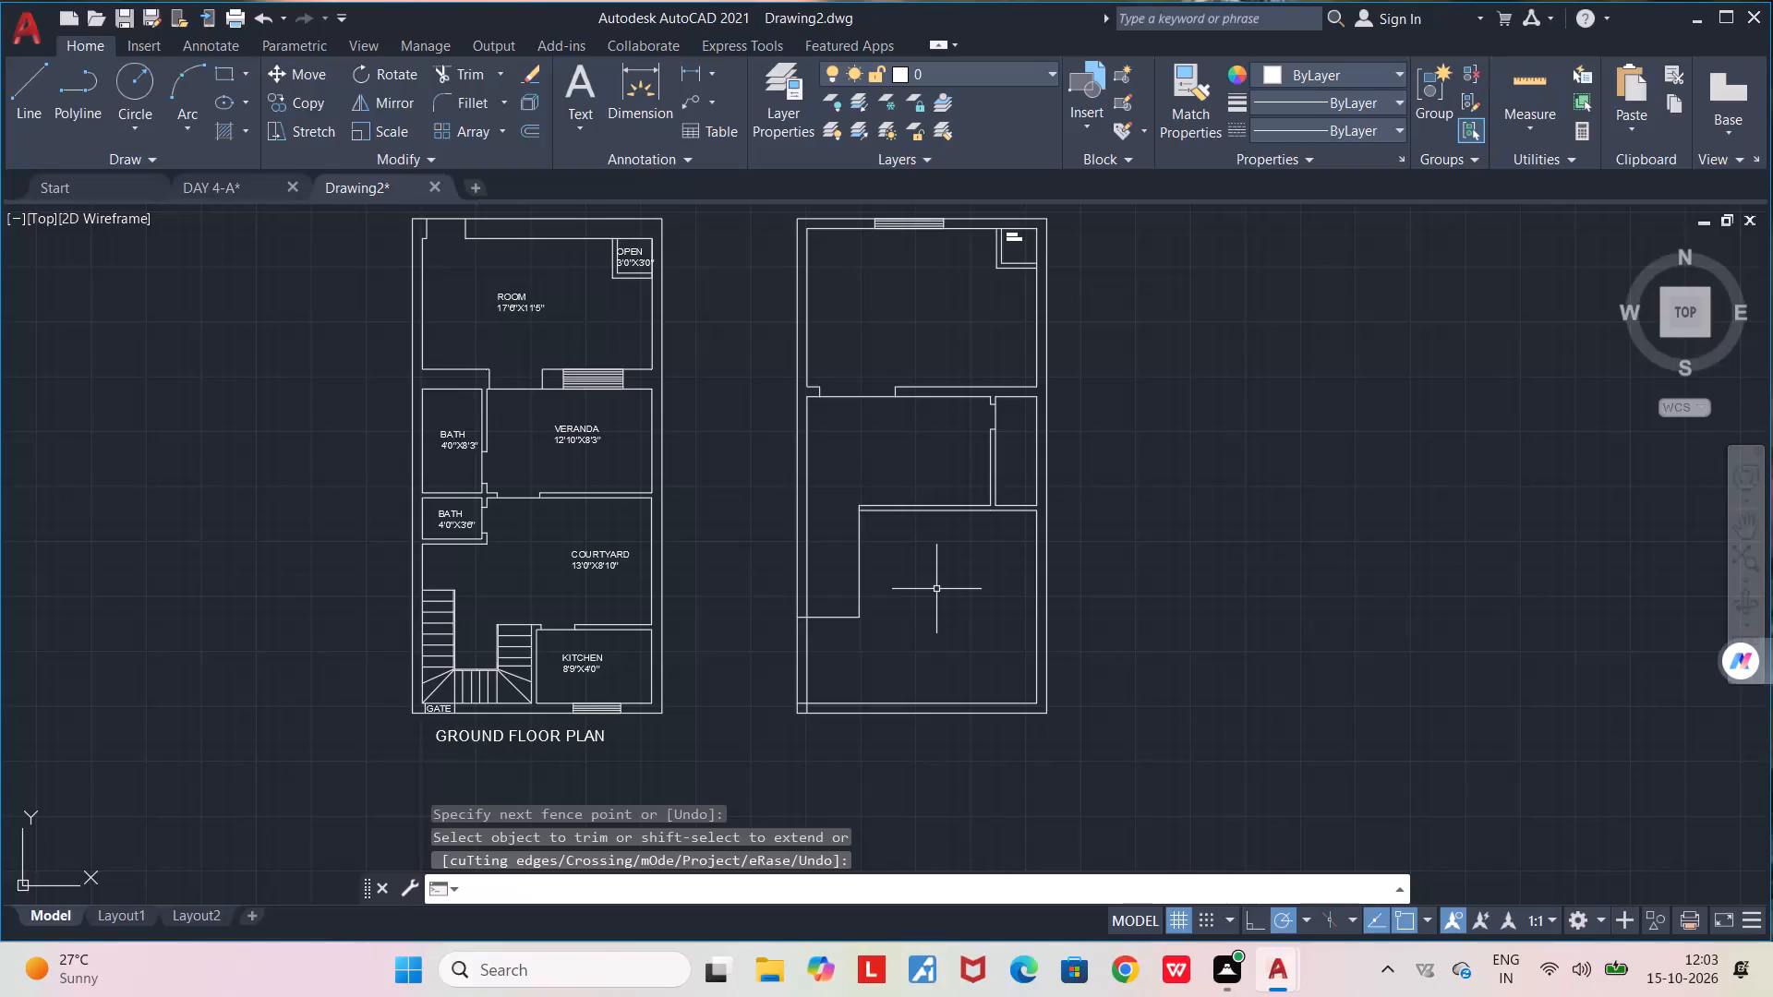
Draw a window rectangle about 1'-6" long across the horizontal partition's thickness, below the narrow room beside the right outer wall.
scroll(1078, 450, "up", 3)
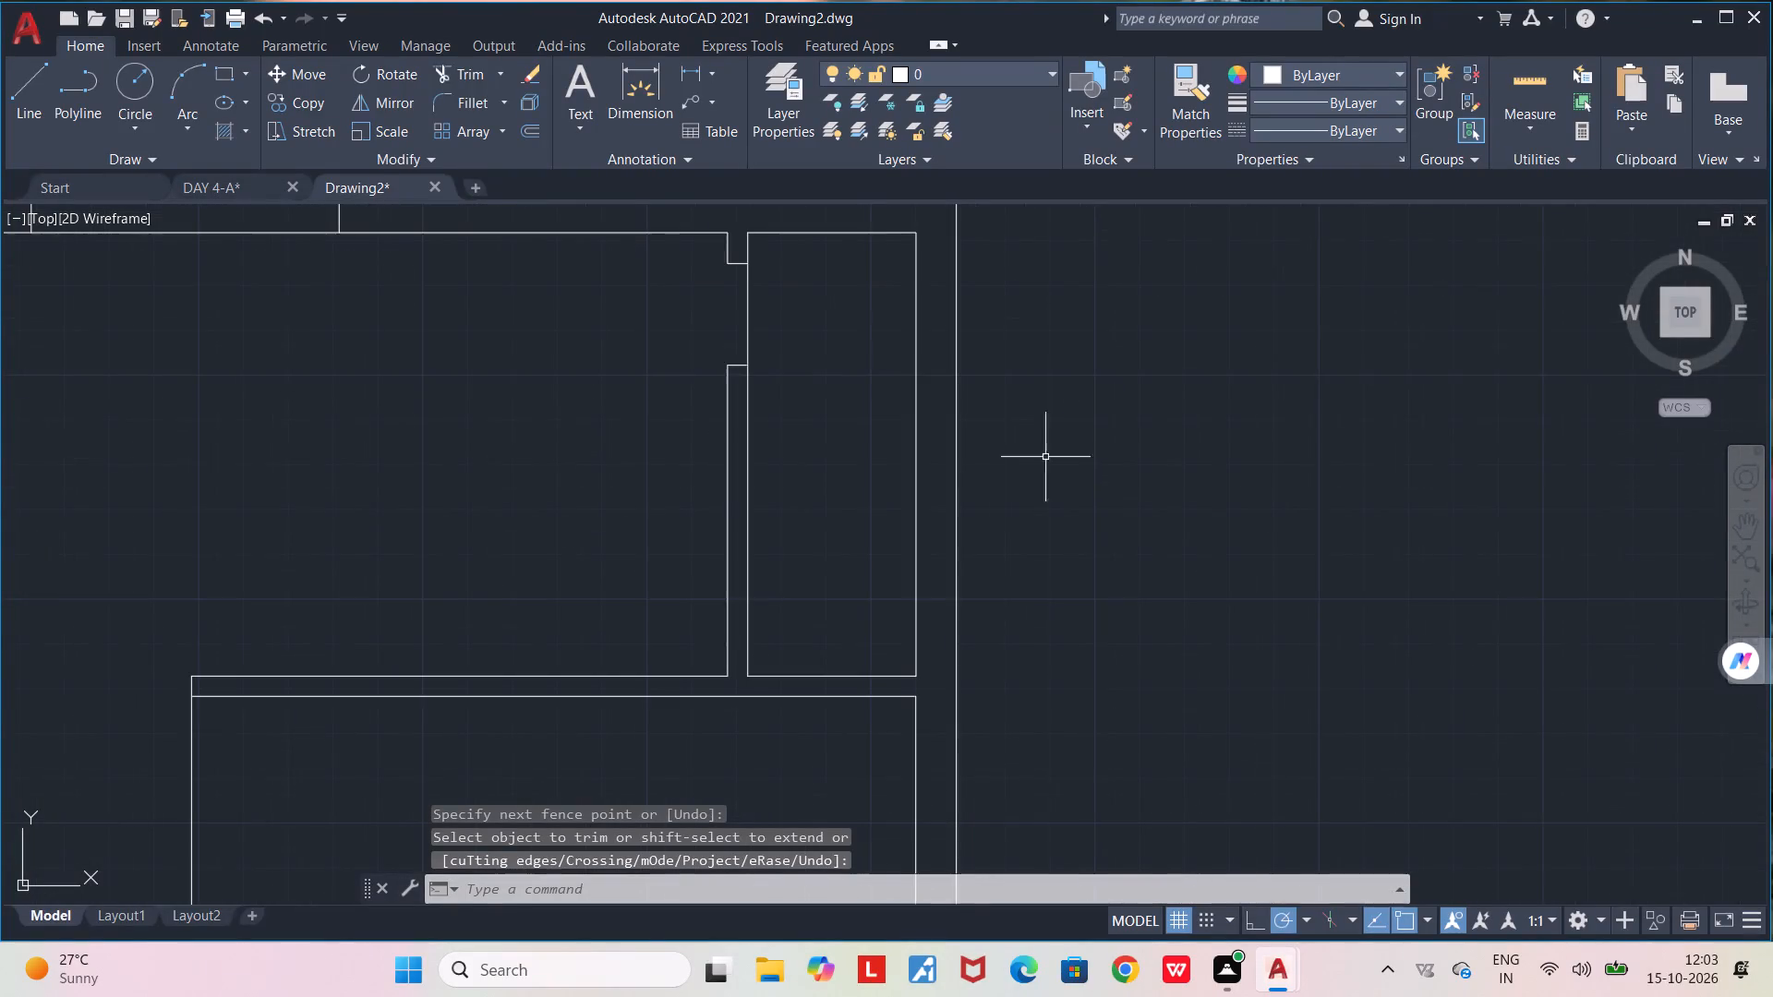
middle_click_drag(856, 615, 904, 537)
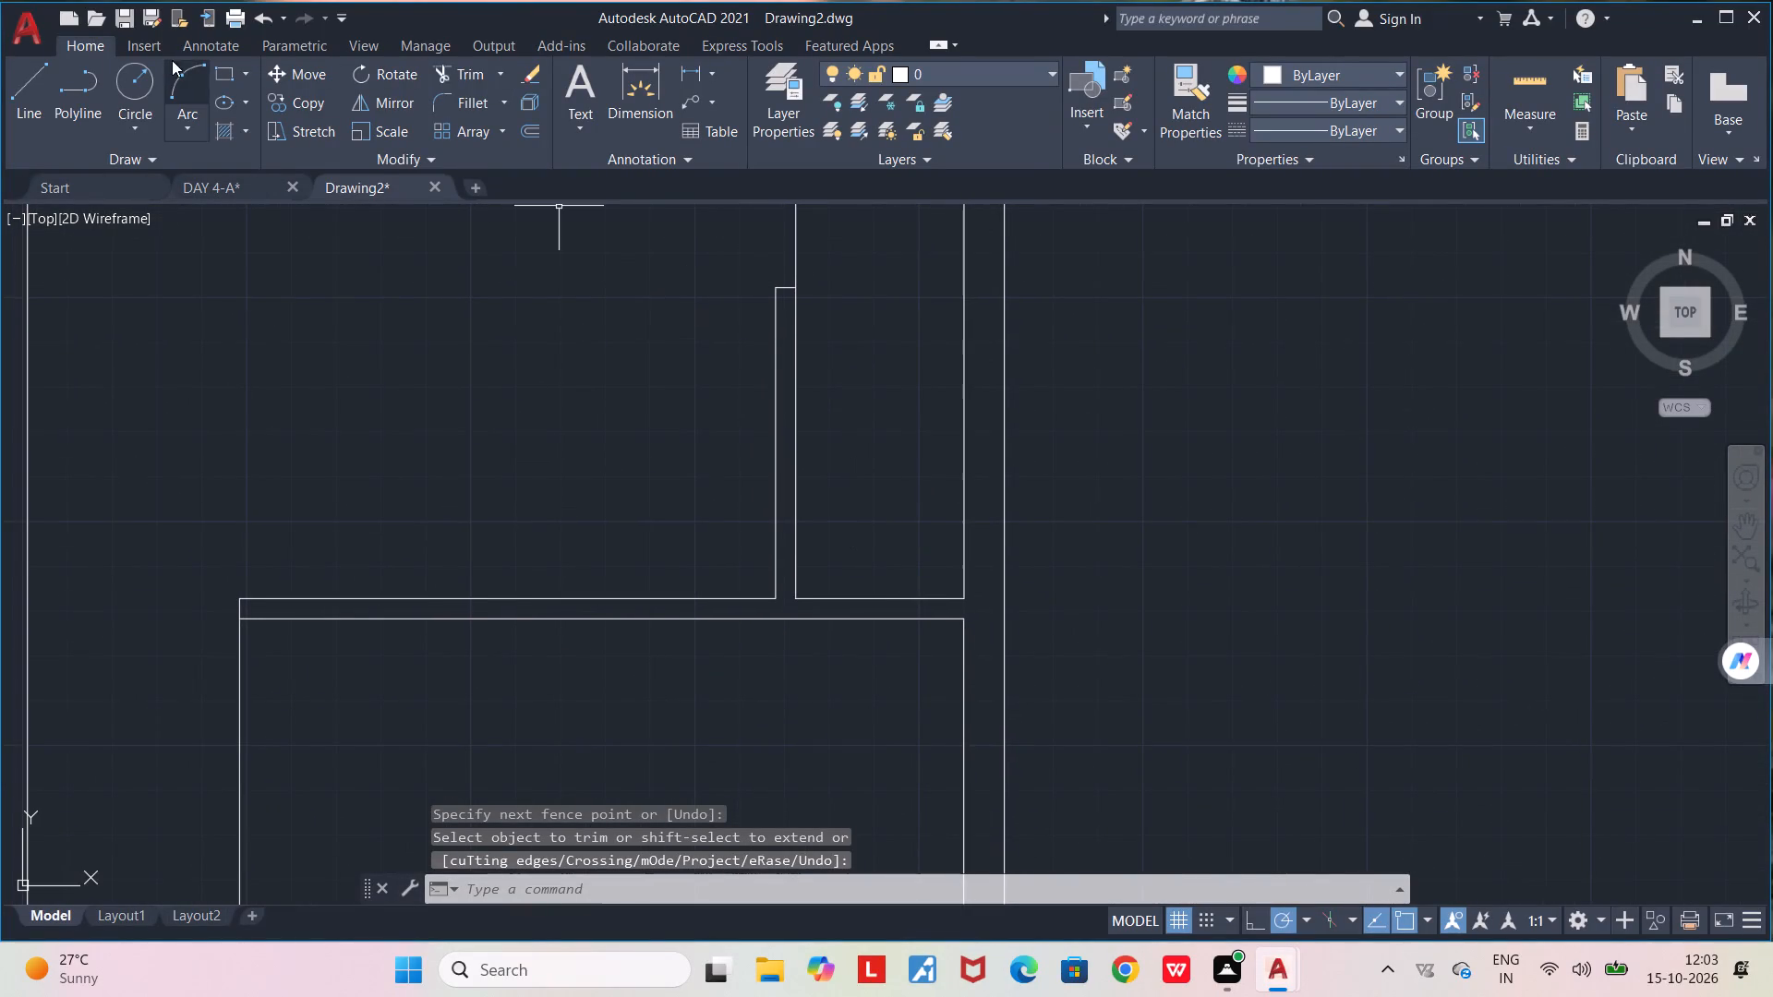
left_click(230, 63)
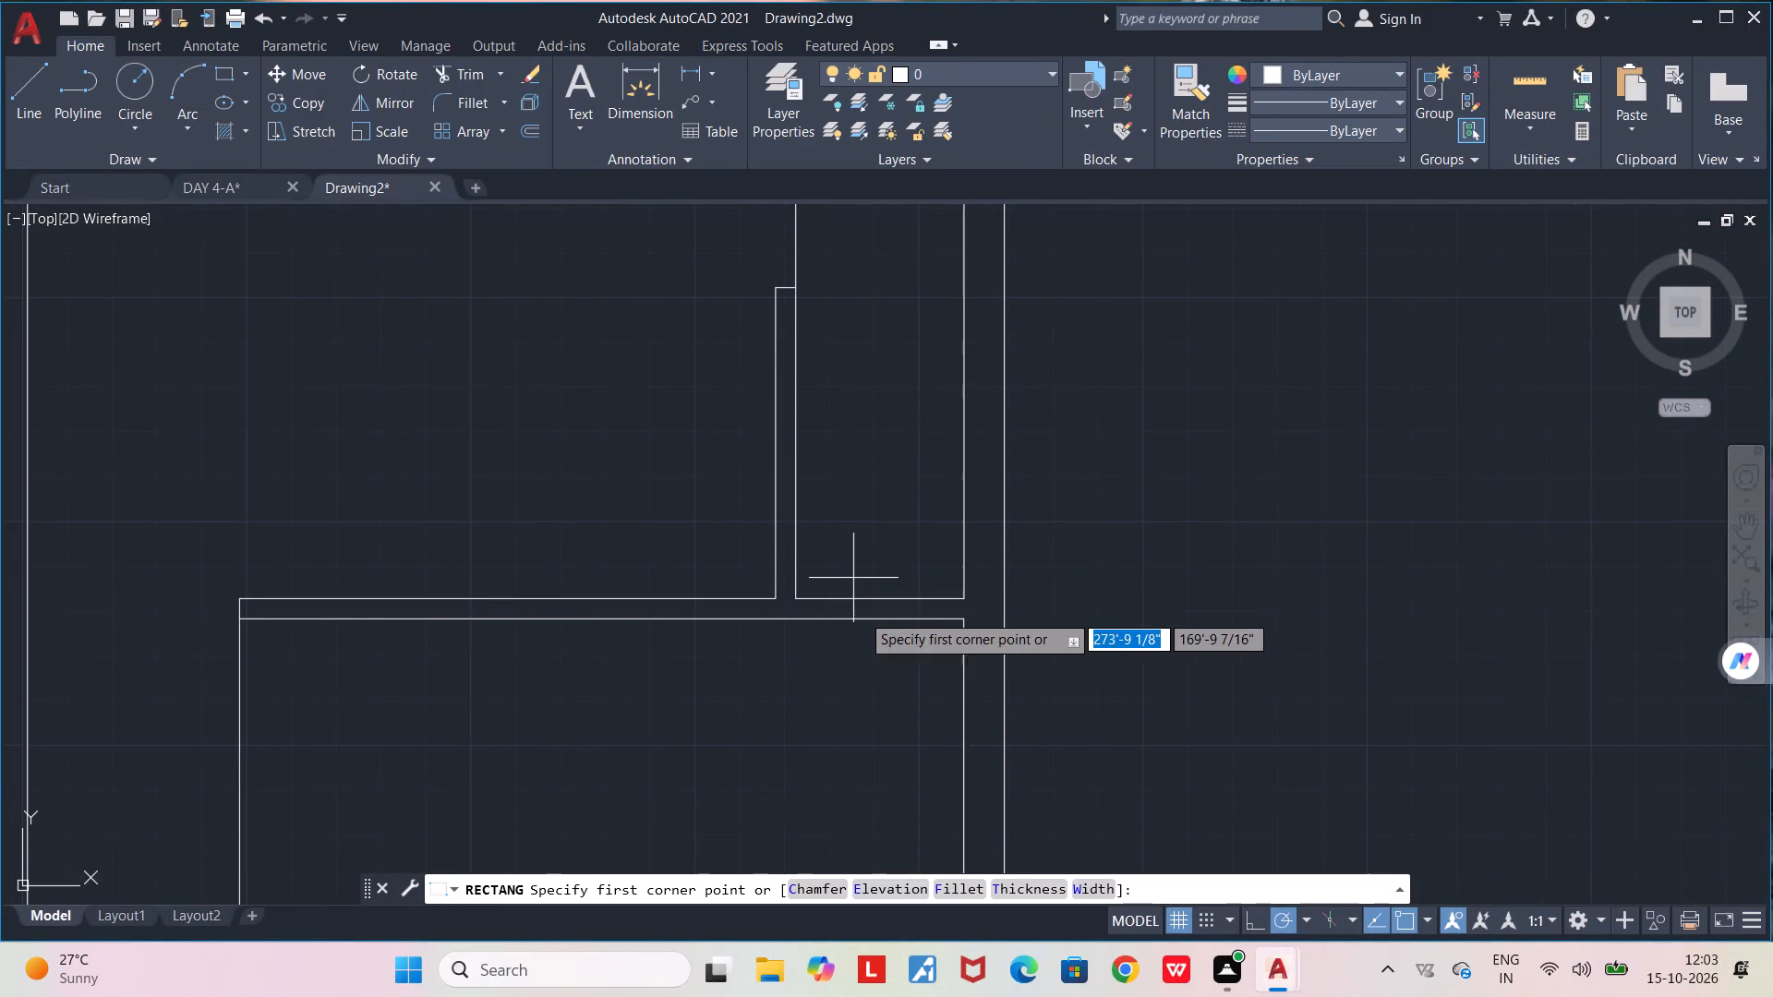
scroll(867, 636, "up", 3)
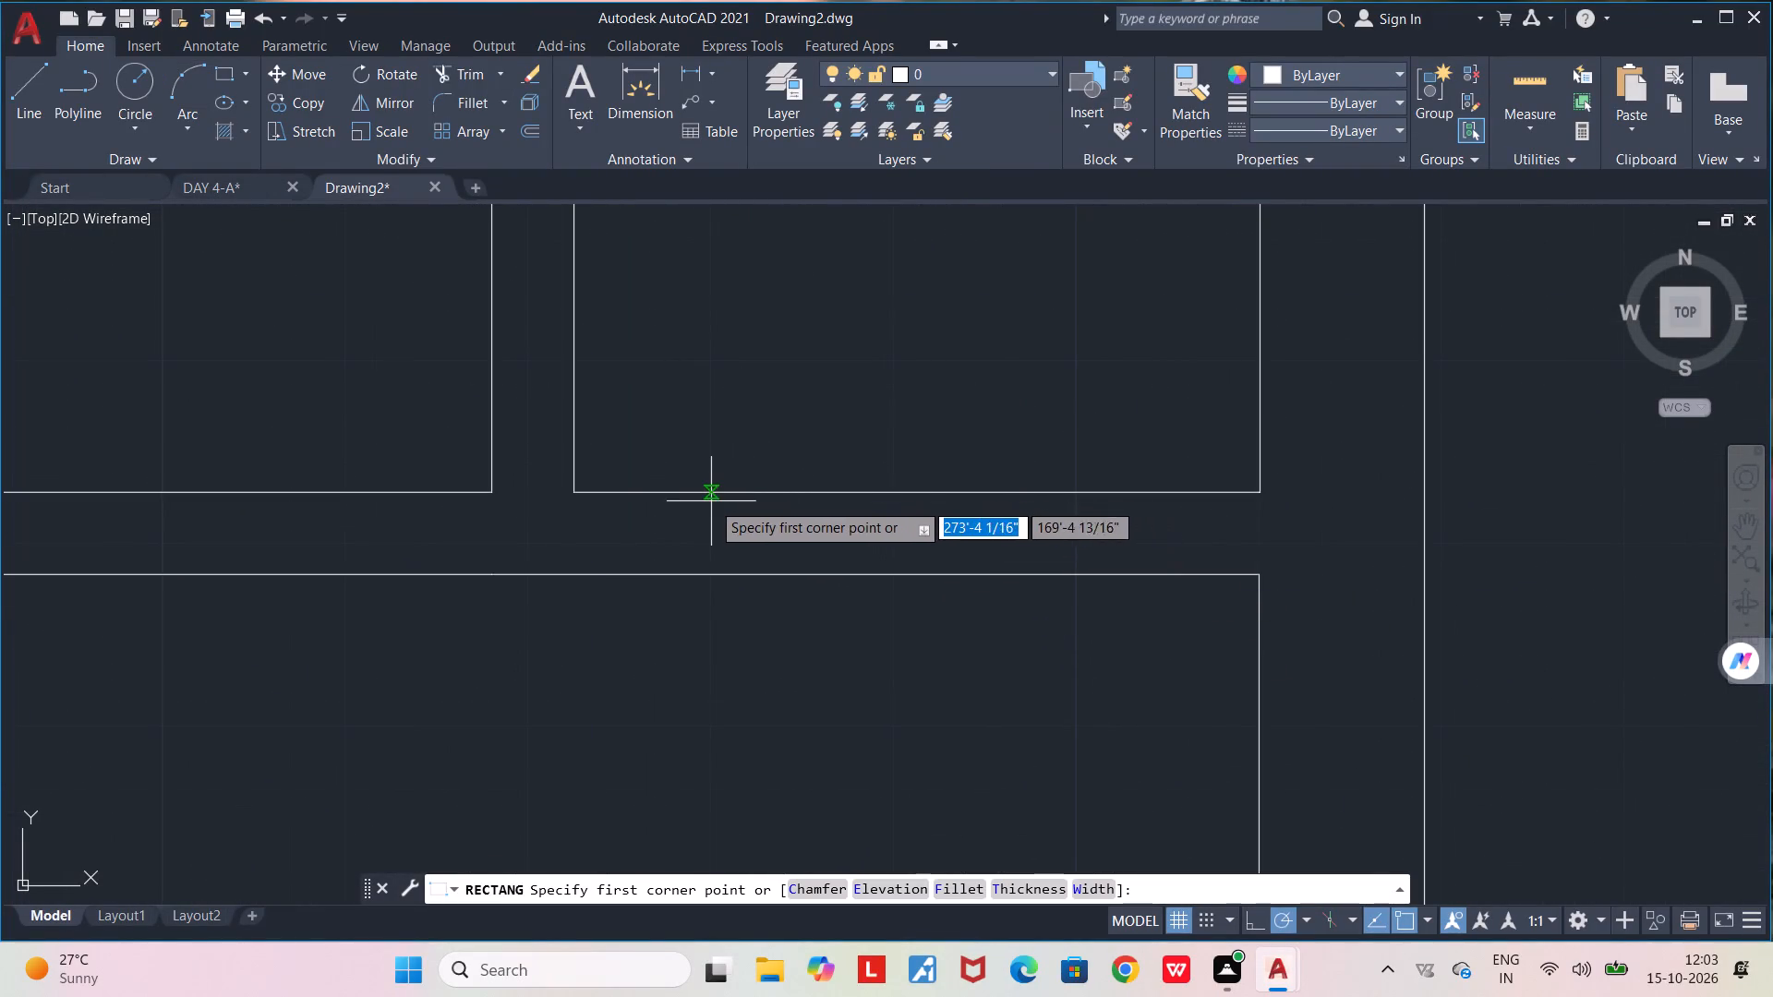
left_click(709, 497)
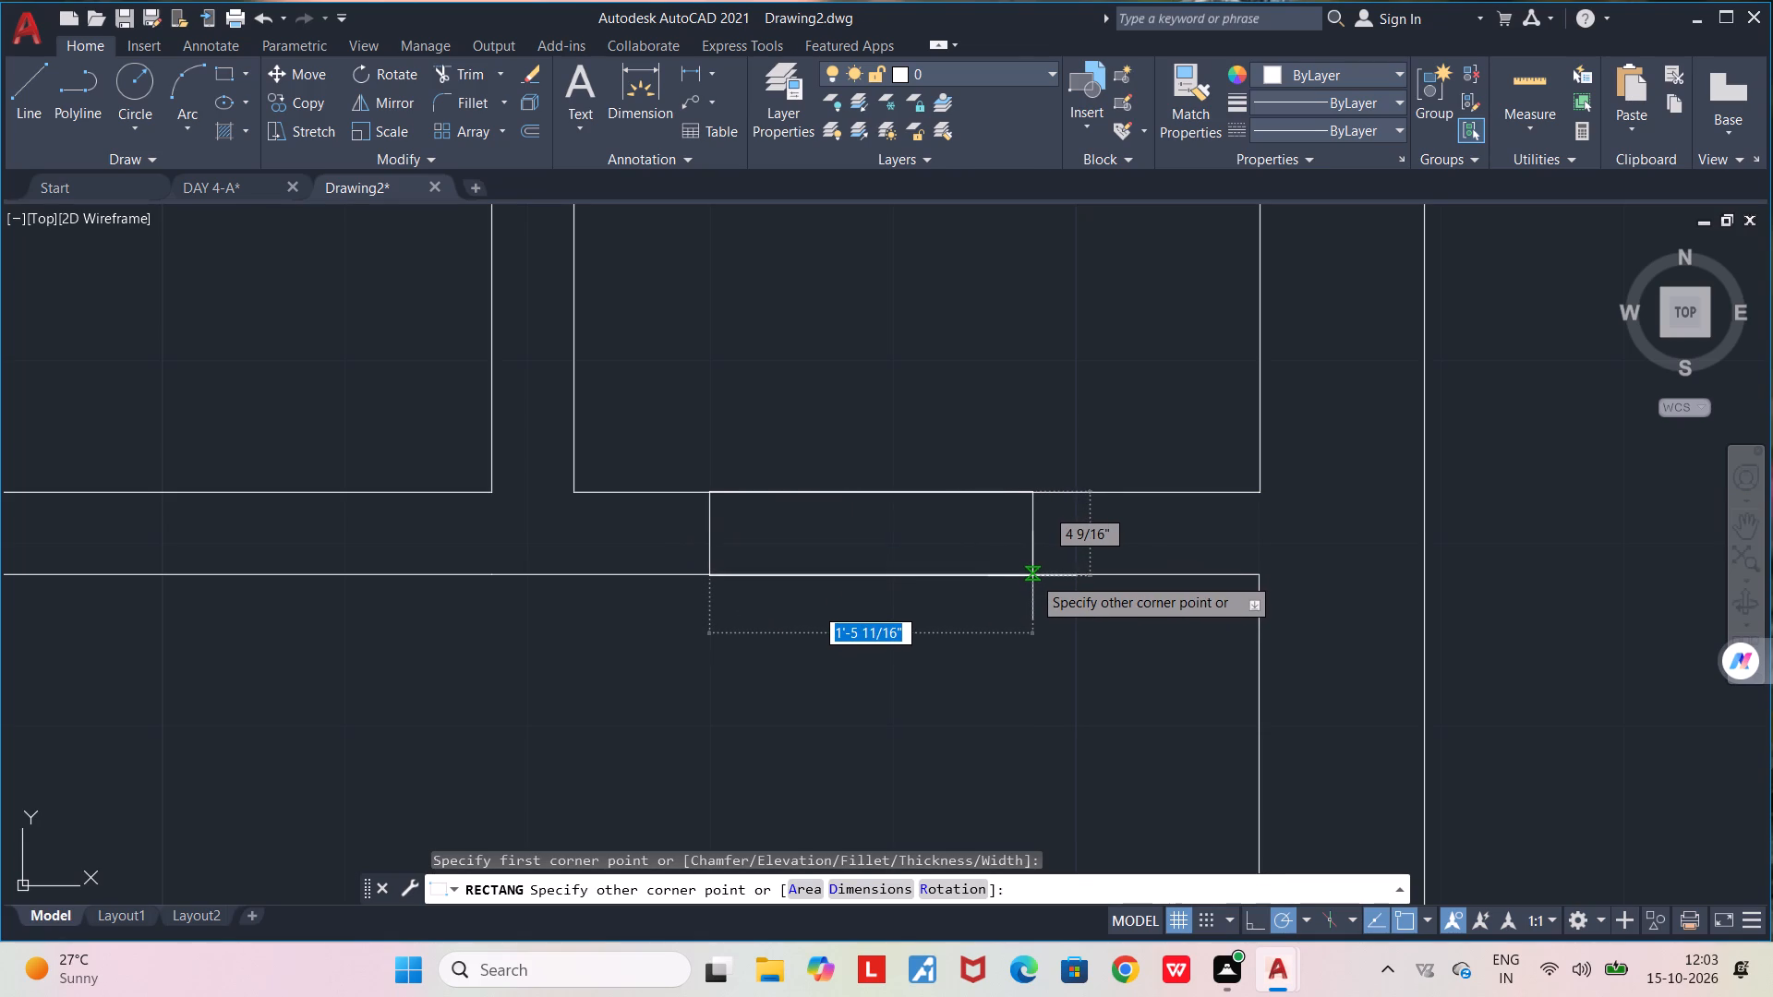
left_click(1031, 575)
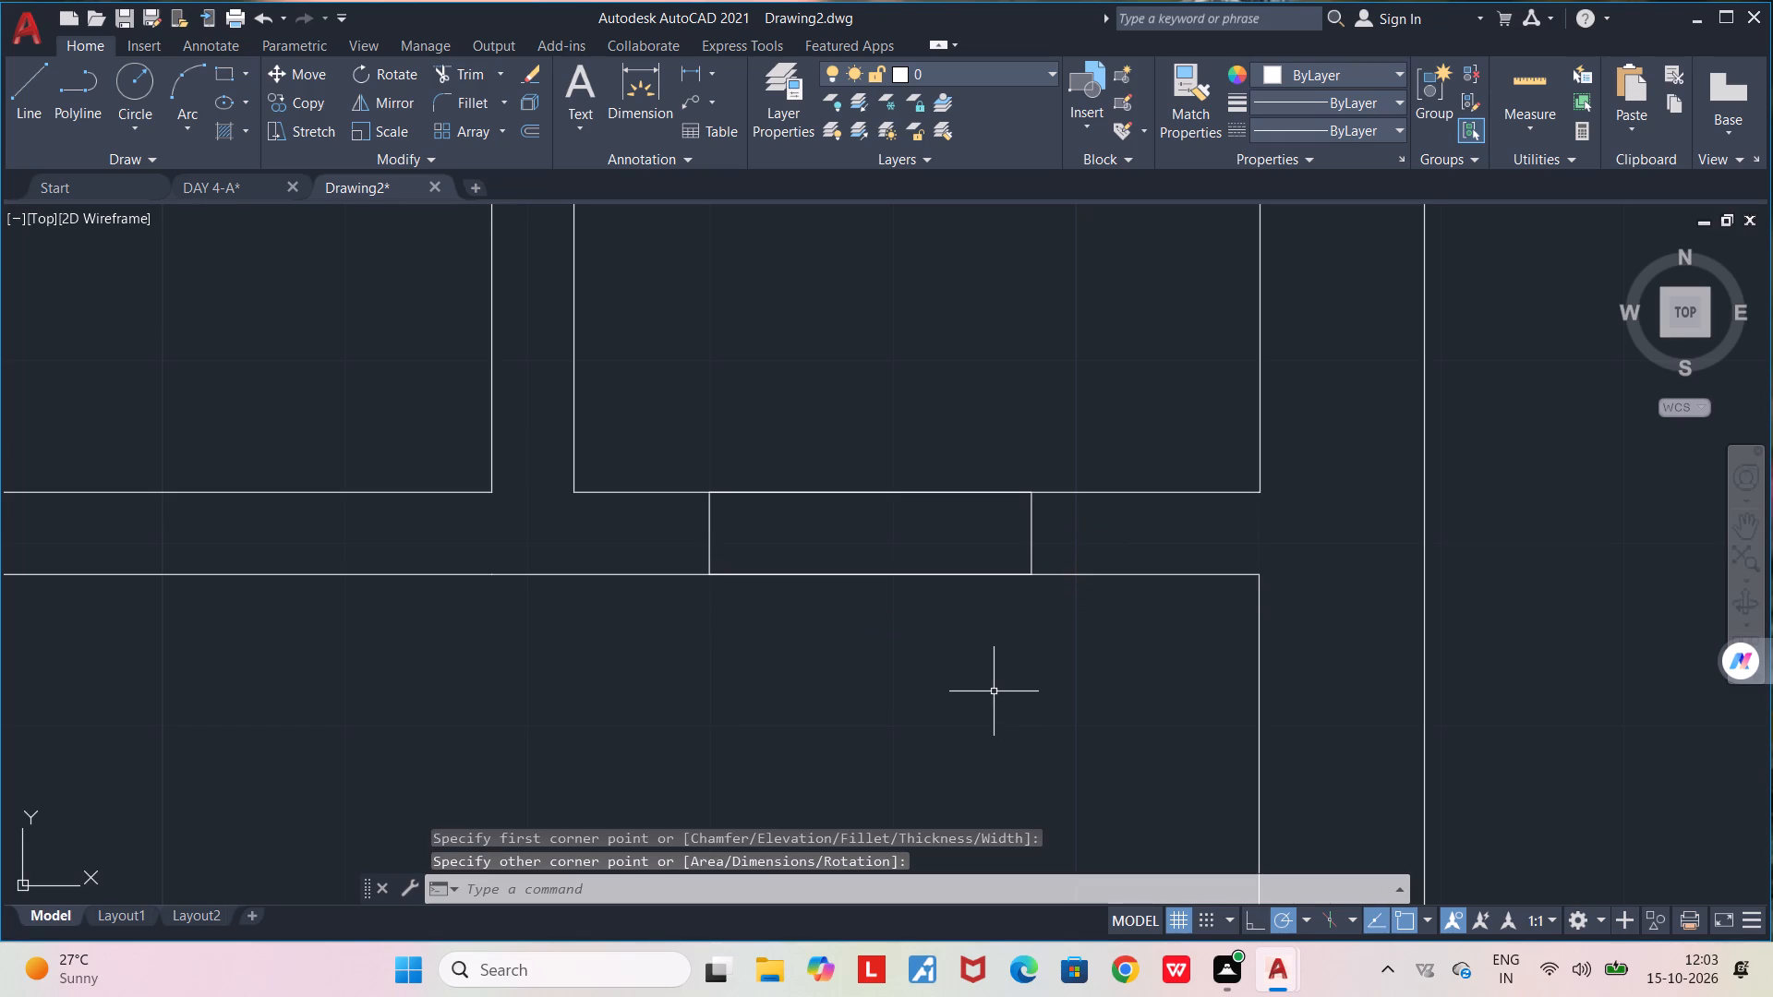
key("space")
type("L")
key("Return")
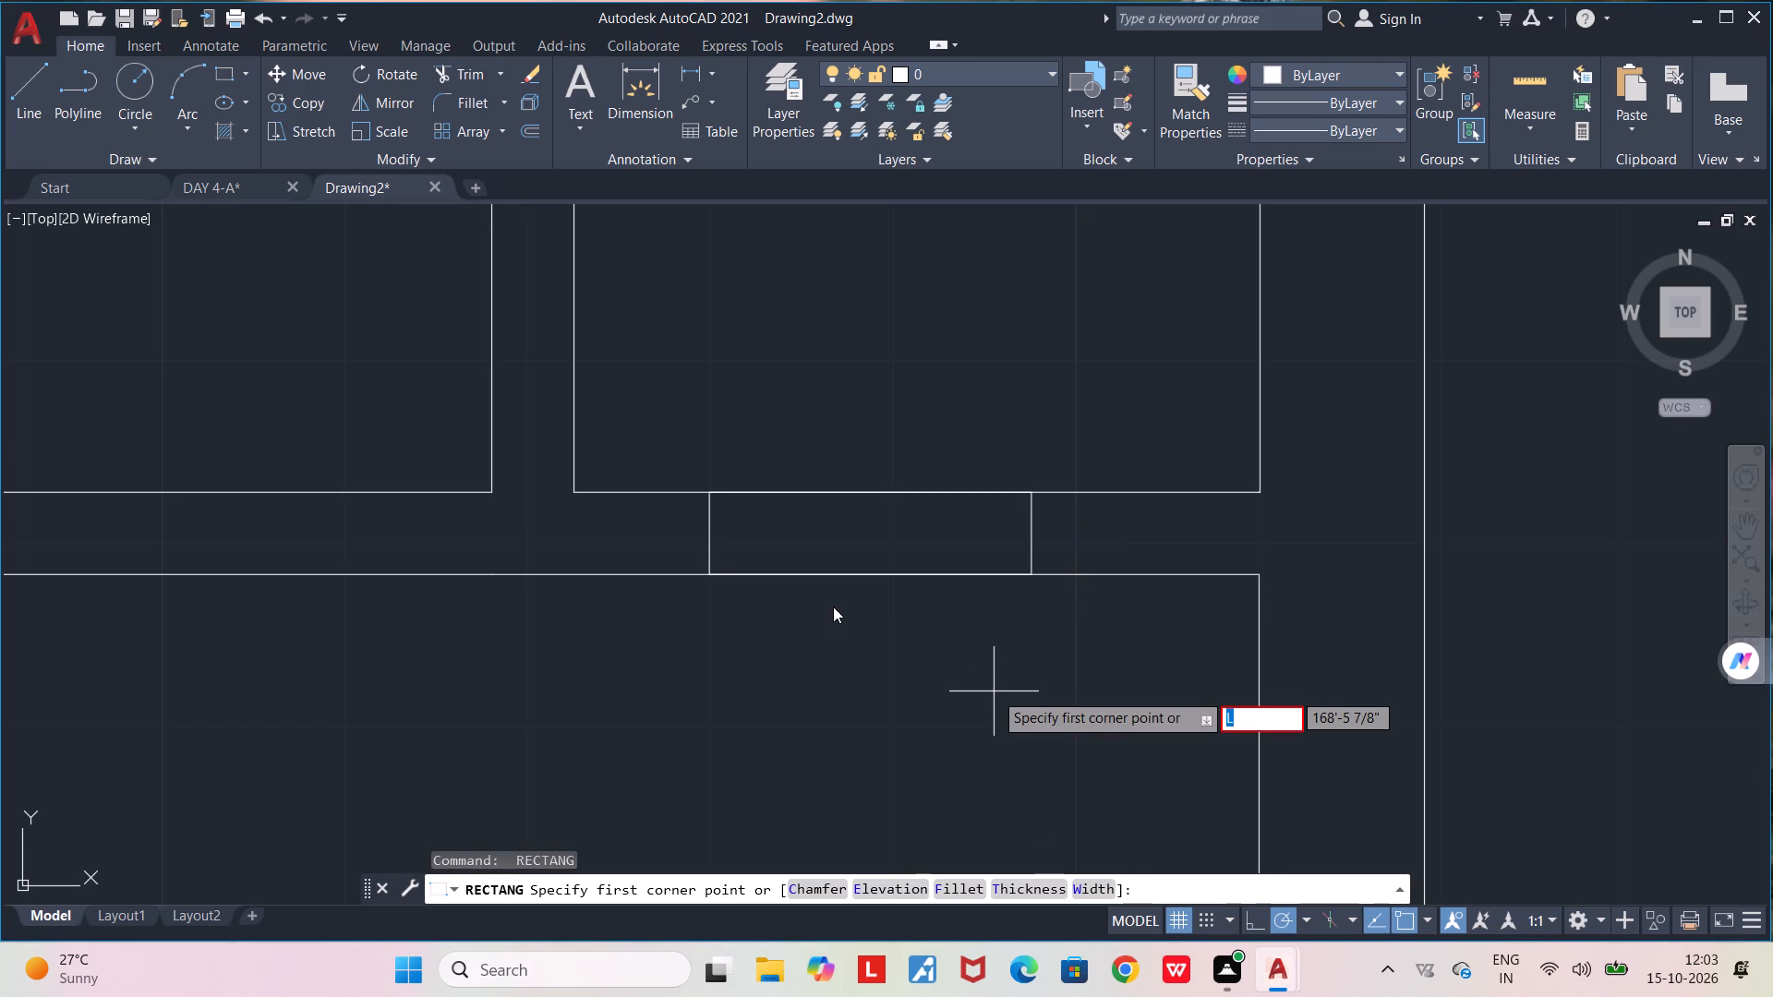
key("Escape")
Draw a horizontal line from the midpoint of the window rectangle's left side to just past its right side.
key("l")
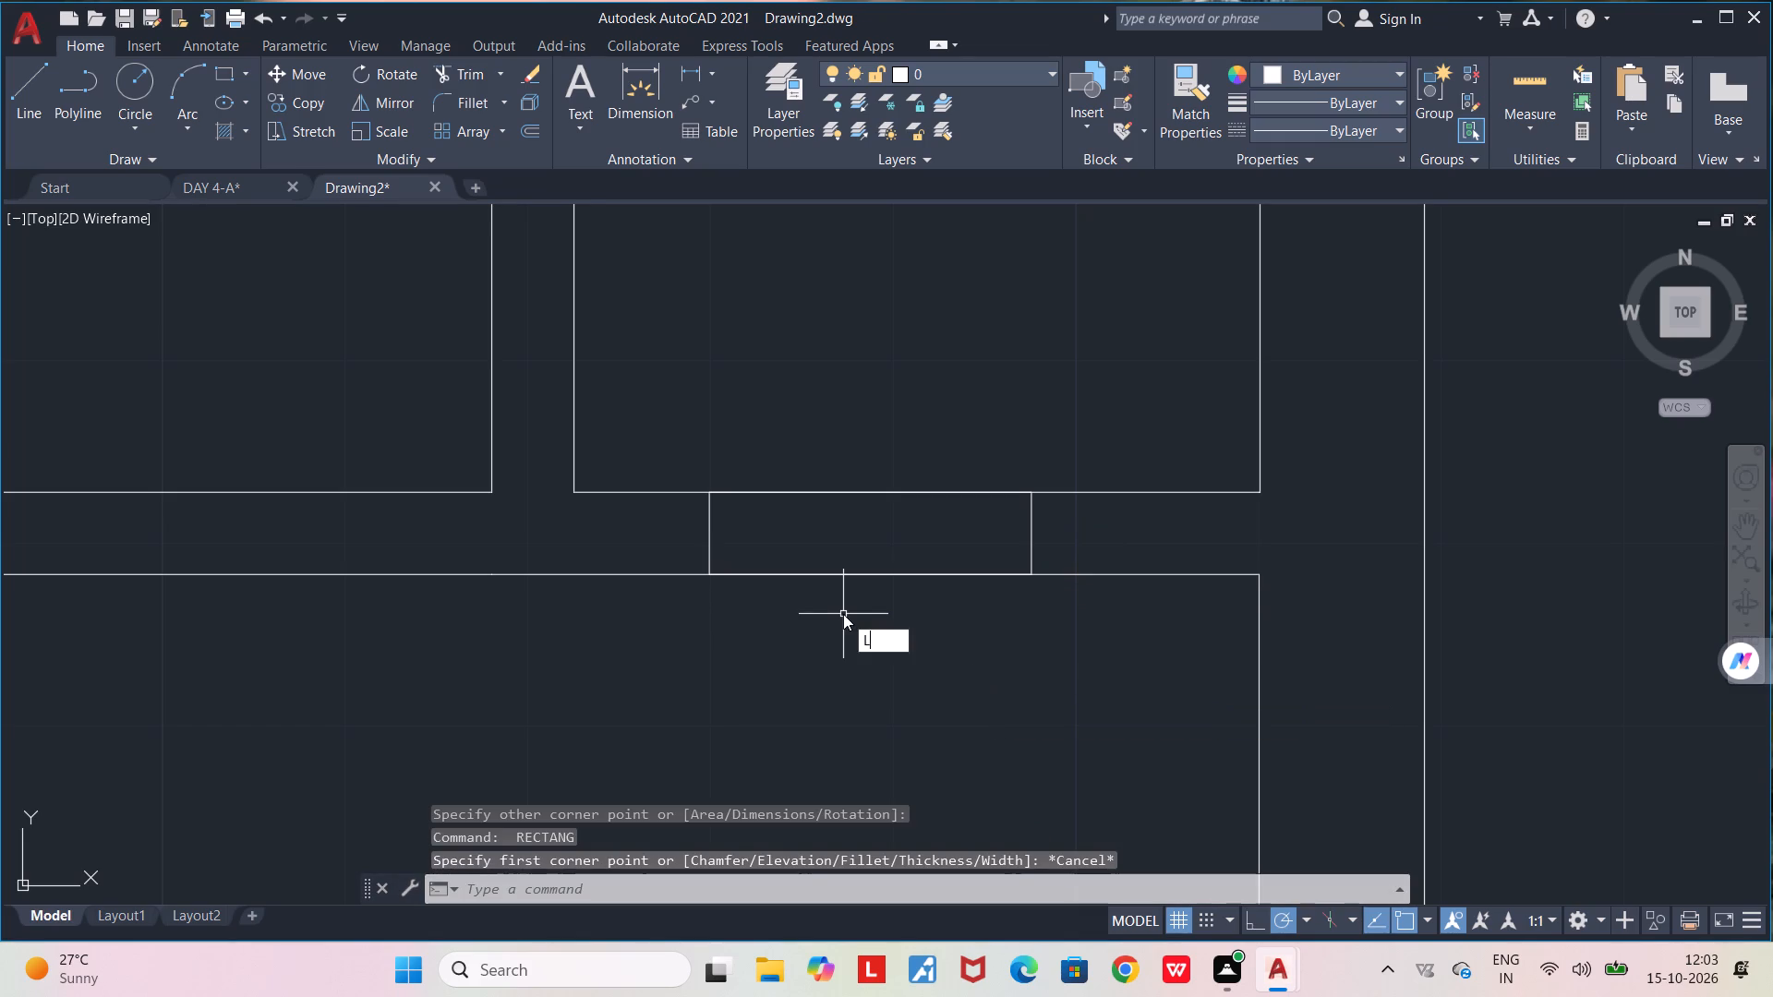
key("Return")
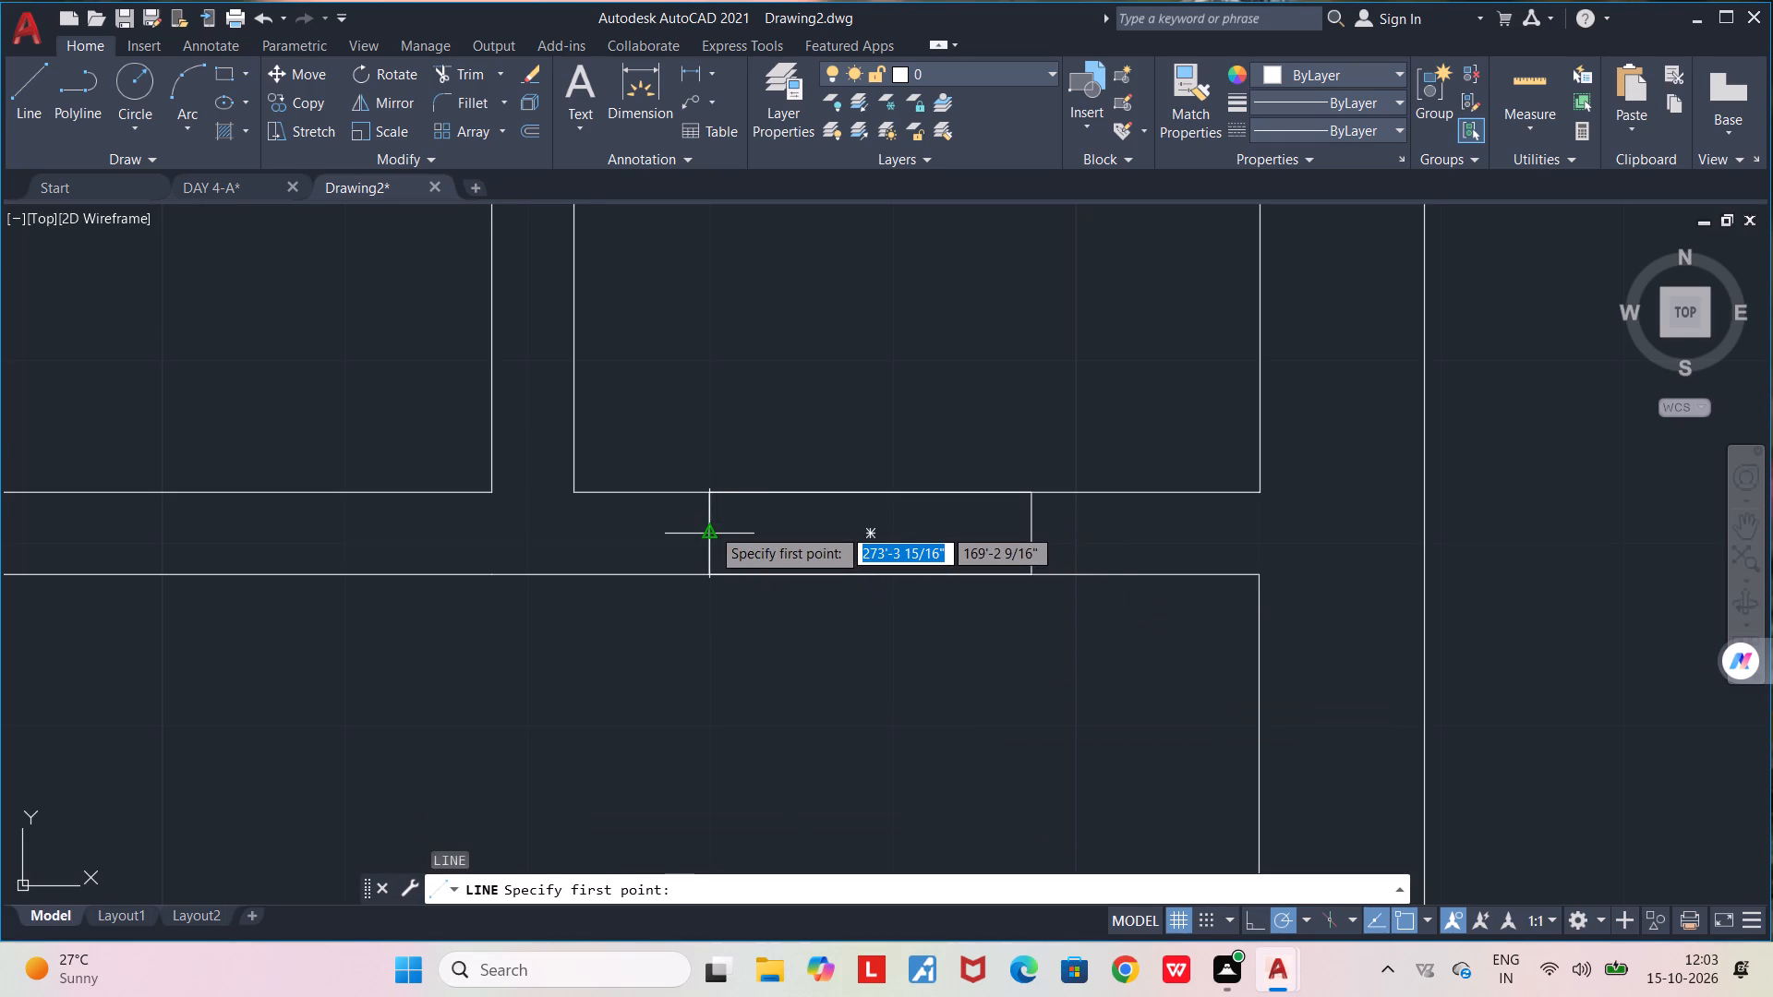
left_click(714, 529)
left_click(1047, 533)
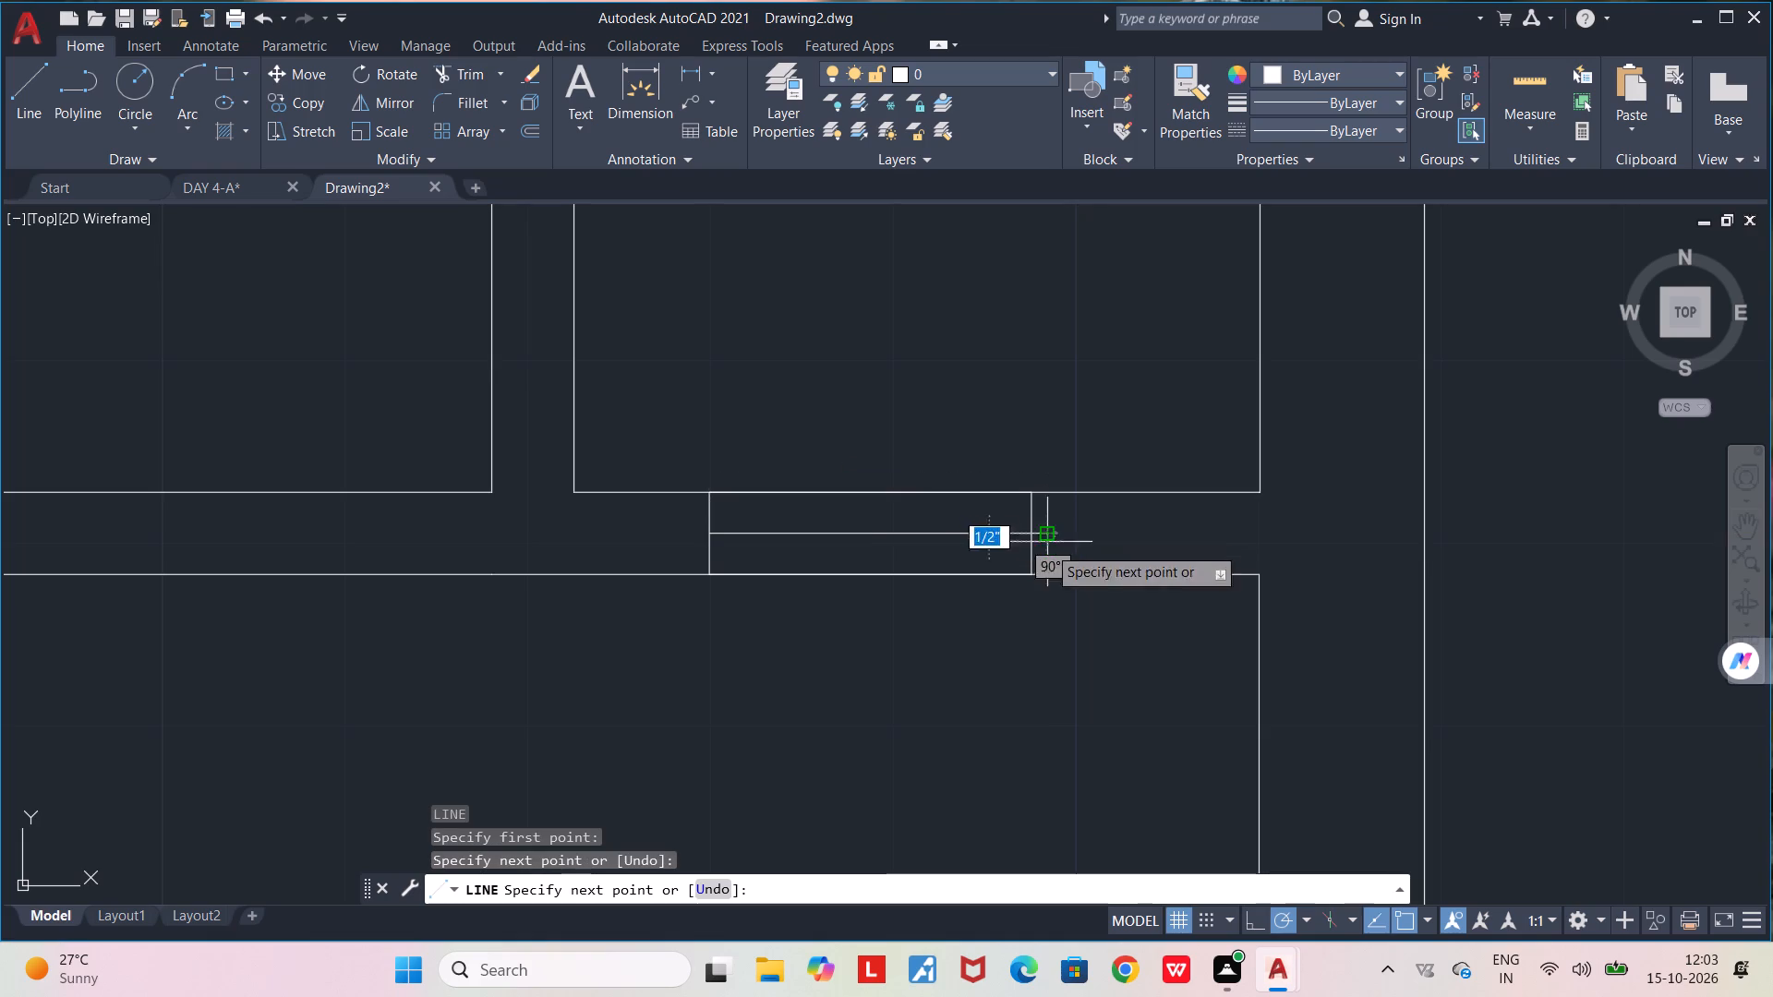
key("space")
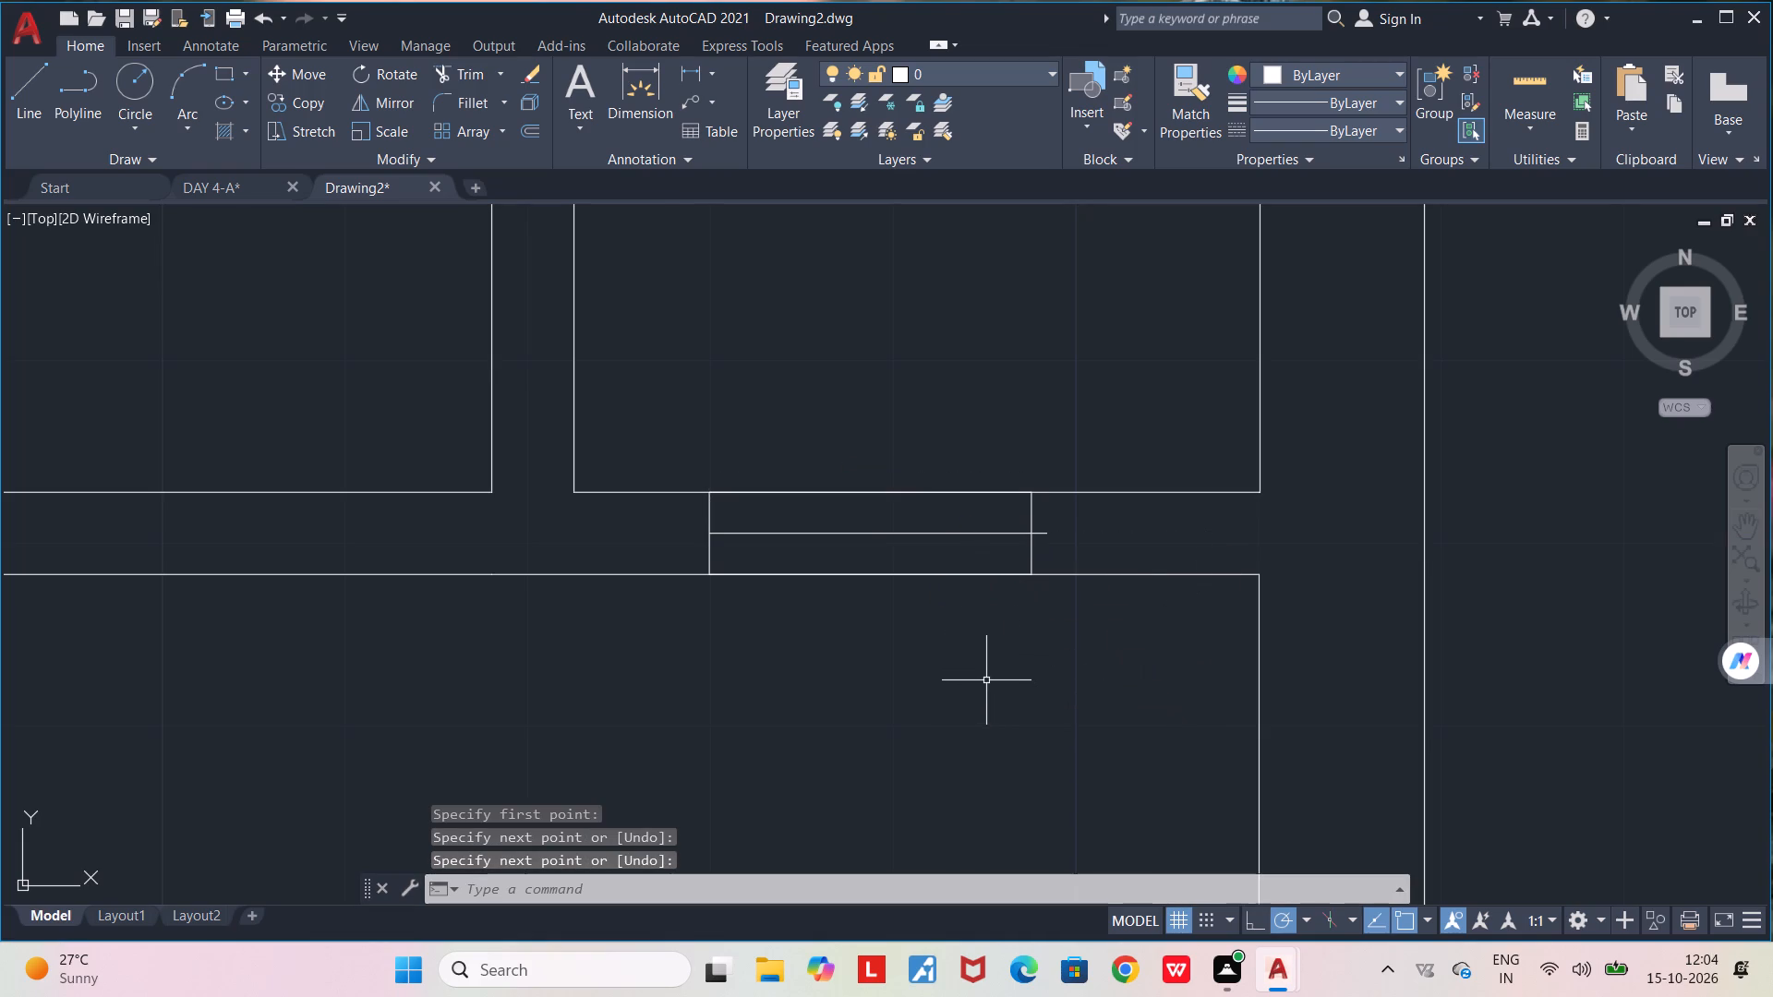
Draw two more horizontal window lines, one above and one below the middle line, extending slightly past the rectangle's right side.
key("l")
key("Return")
scroll(698, 527, "up", 2)
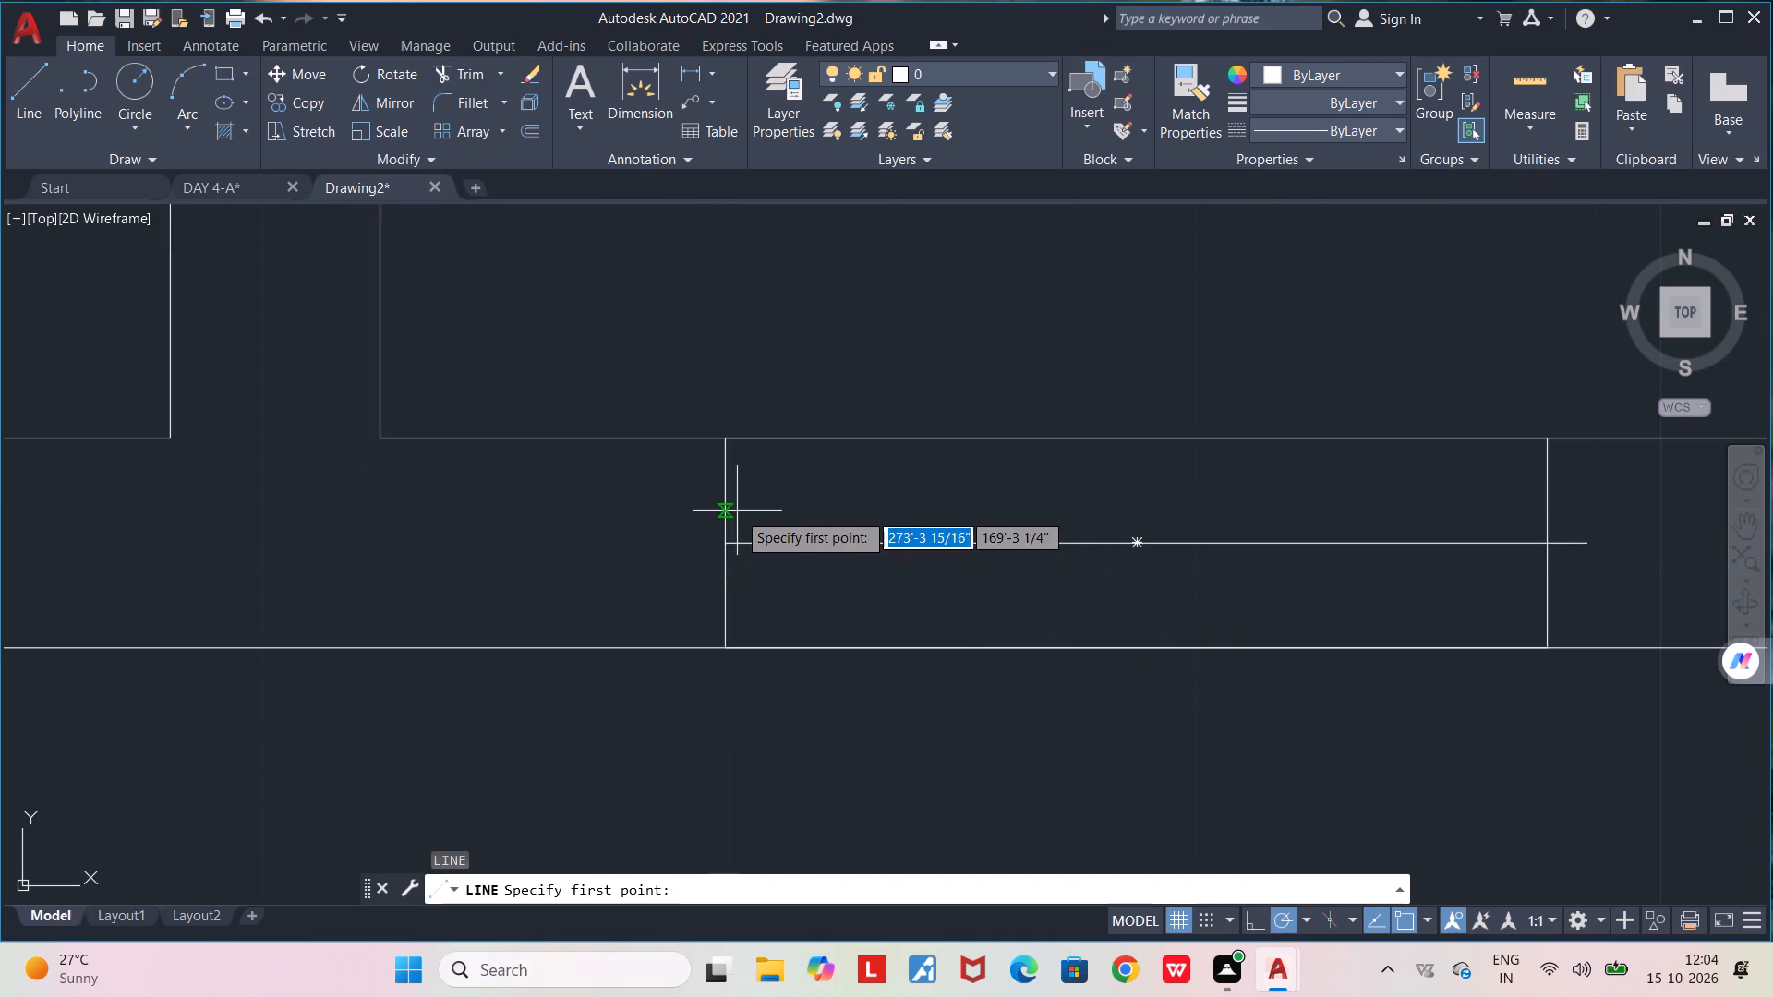
left_click(726, 489)
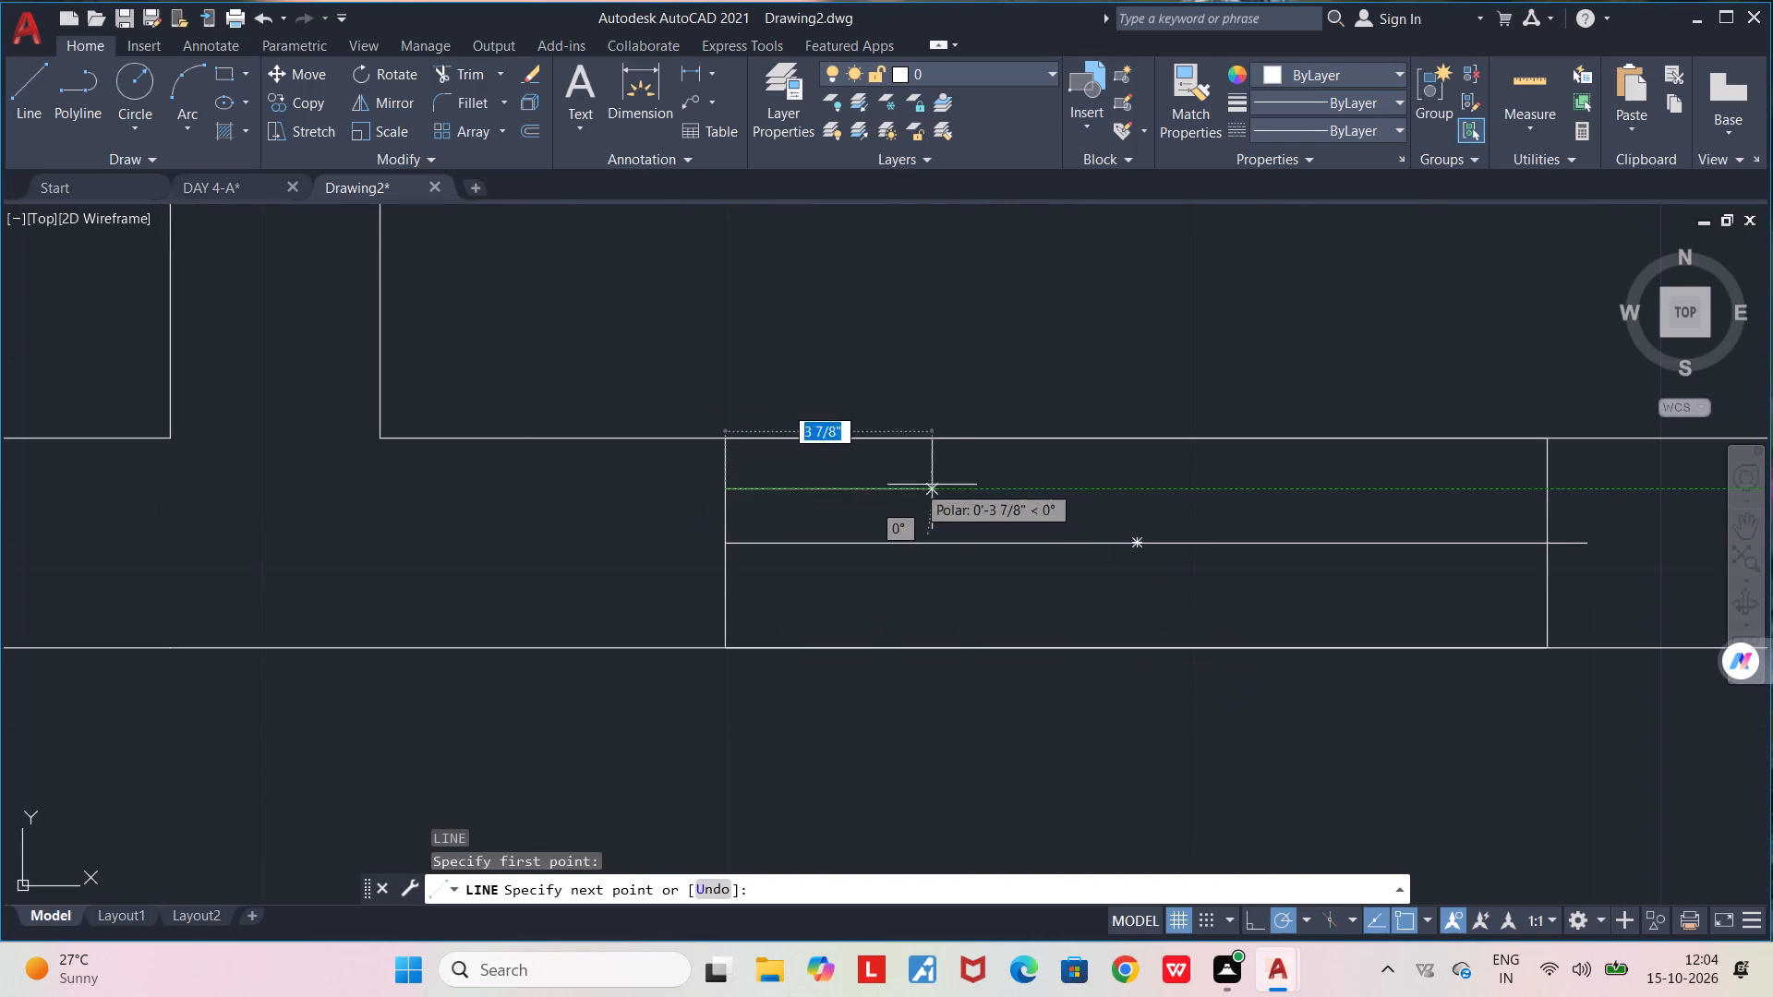
left_click(1566, 495)
key("space")
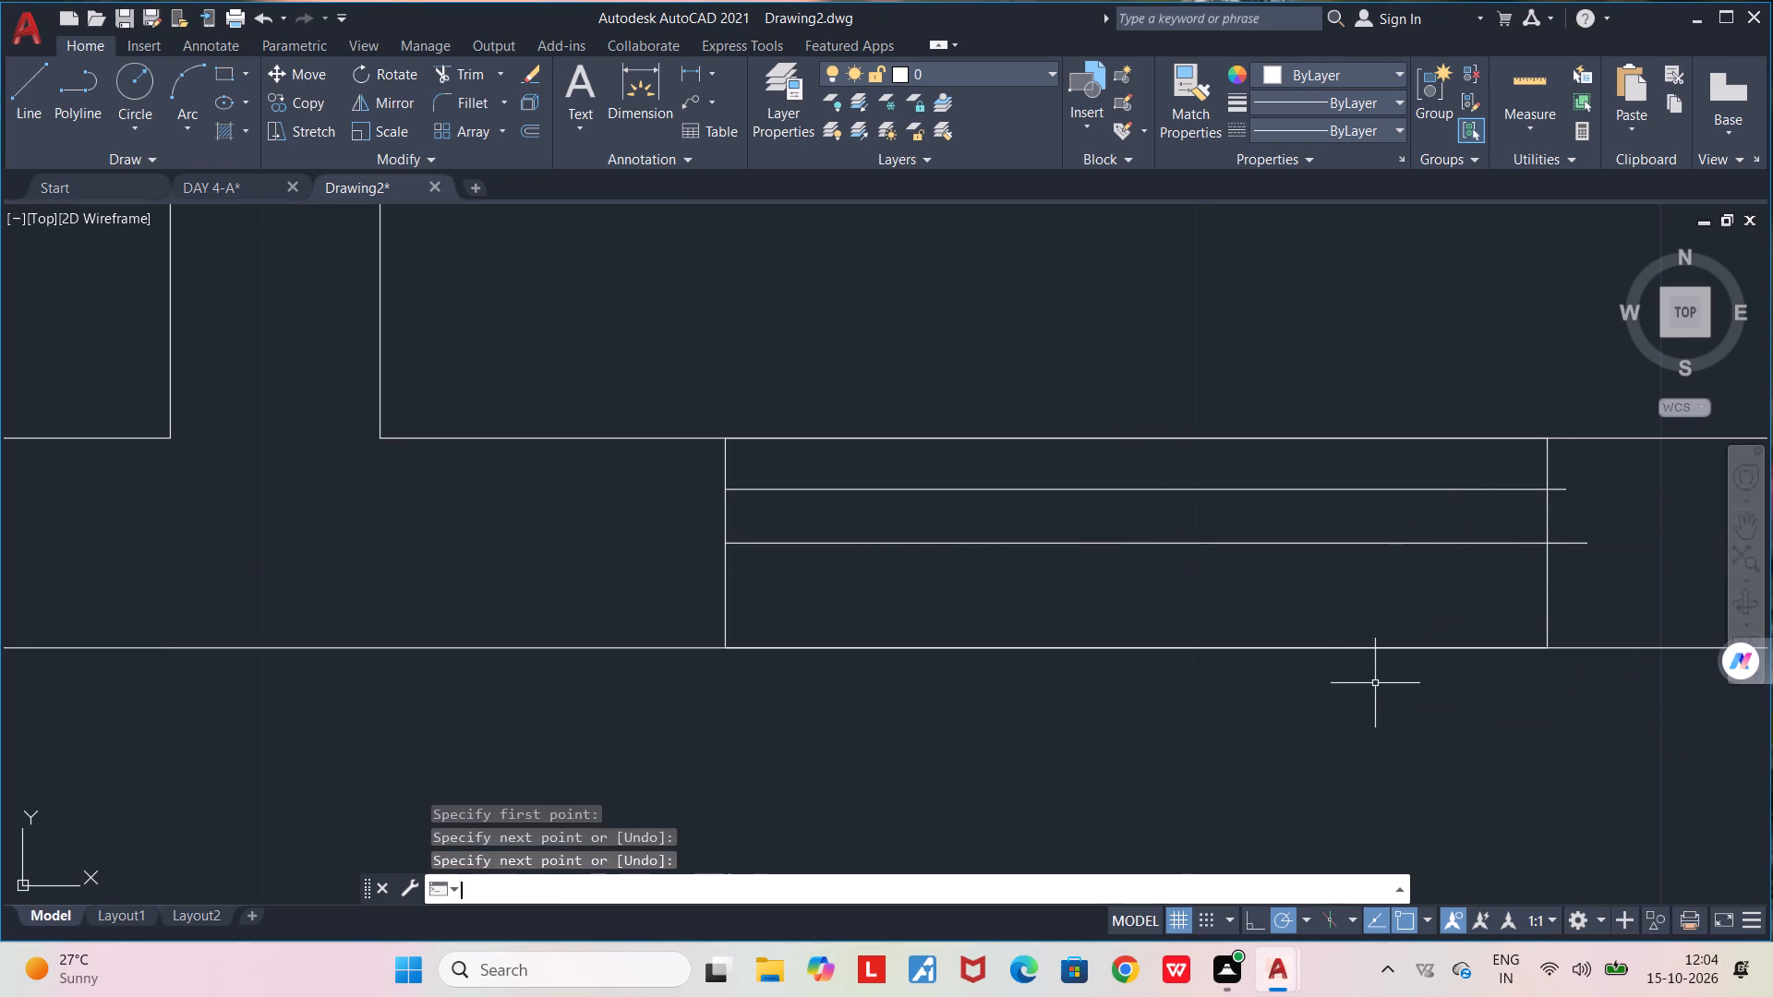
key("l")
key("Return")
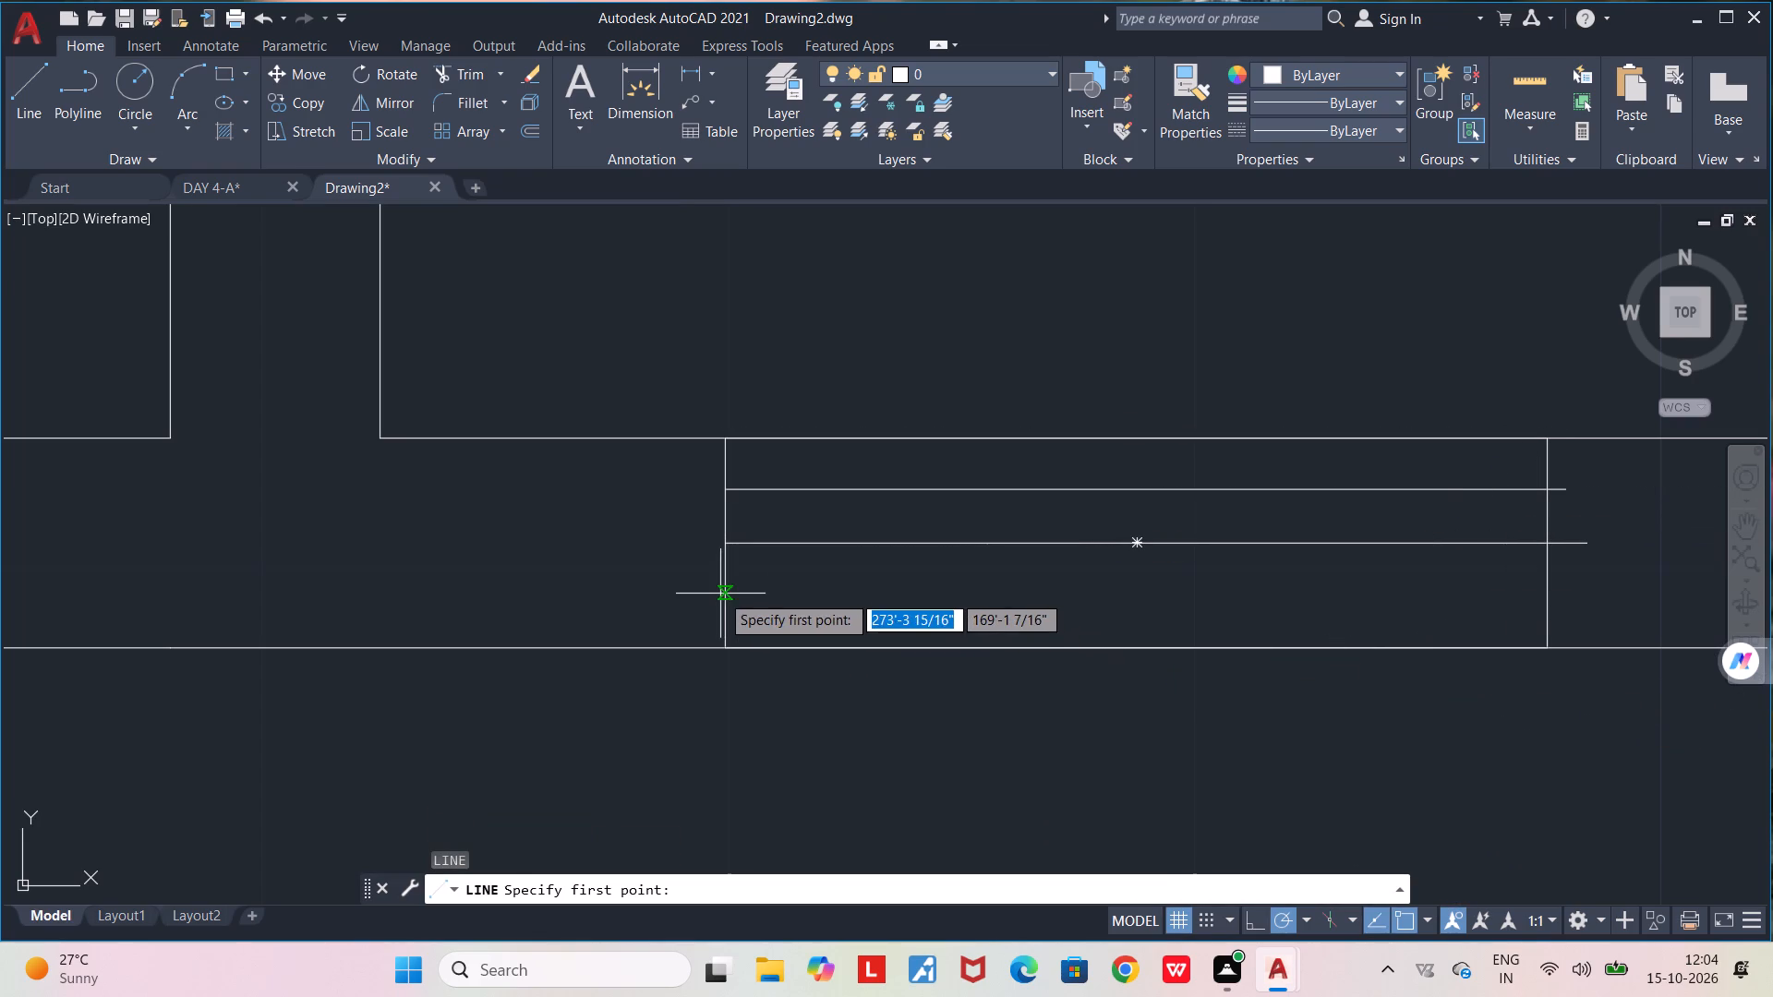
left_click(727, 597)
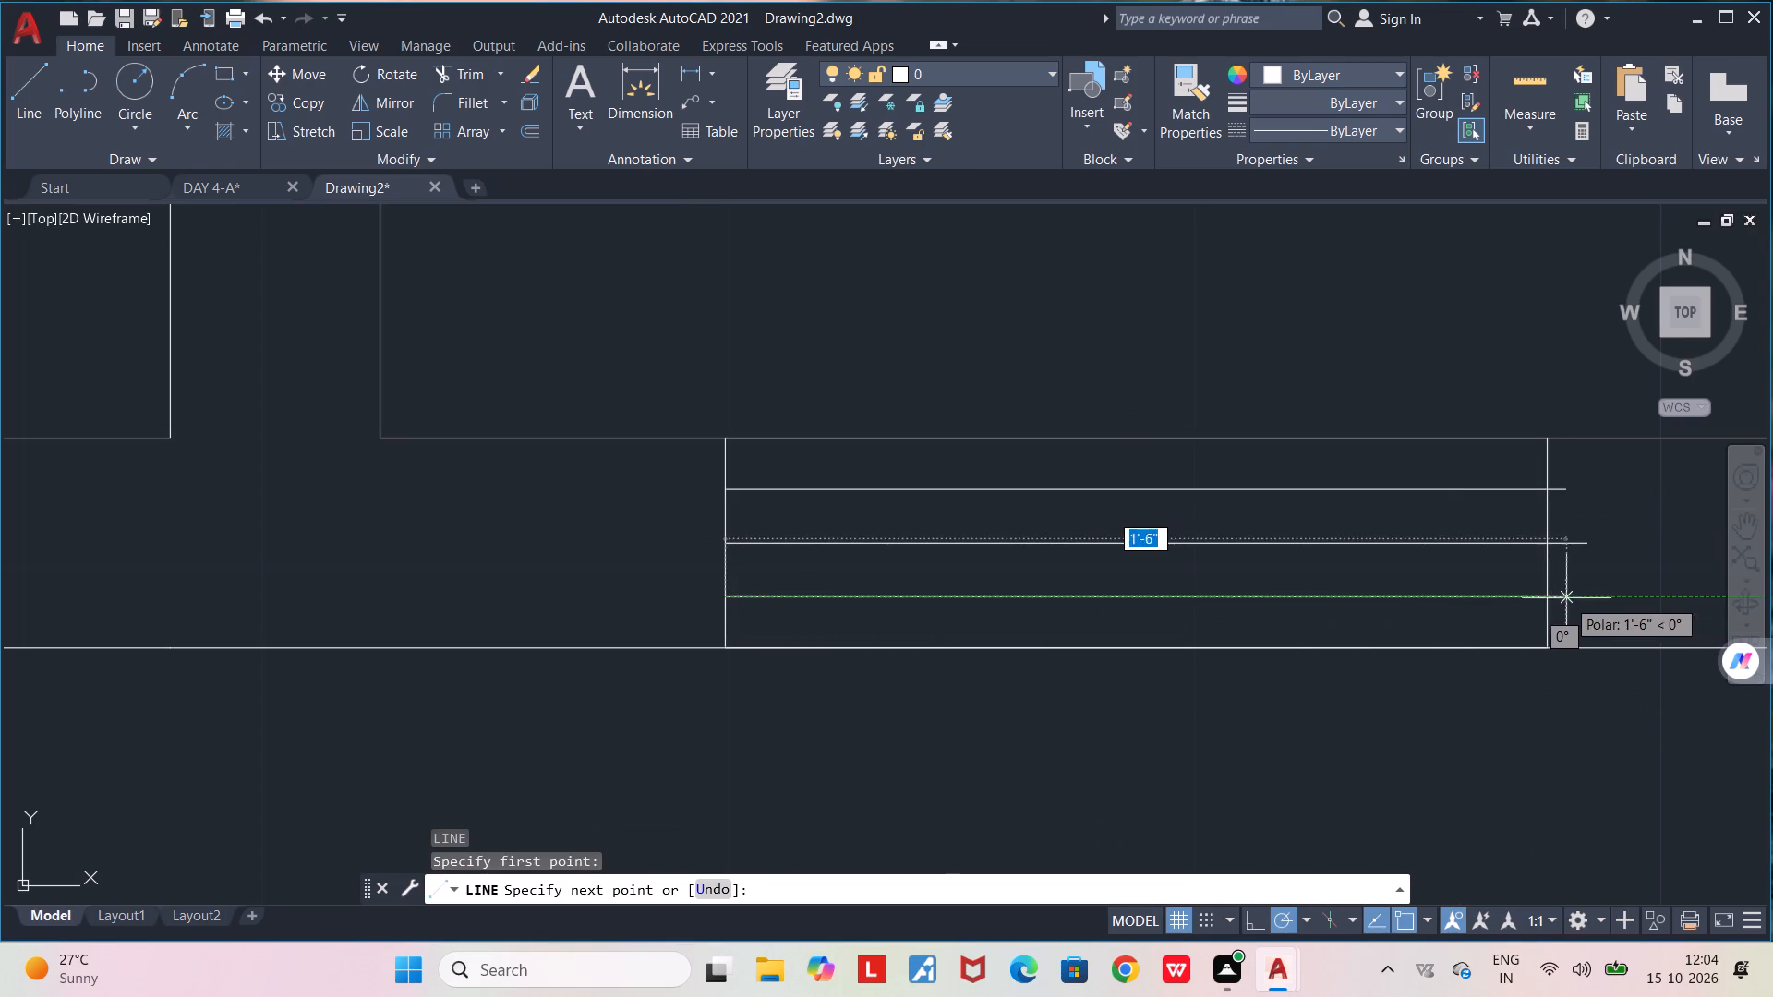
left_click(1570, 601)
key("space")
Trim the three window lines' overhangs beyond the rectangle's right side.
type("TR")
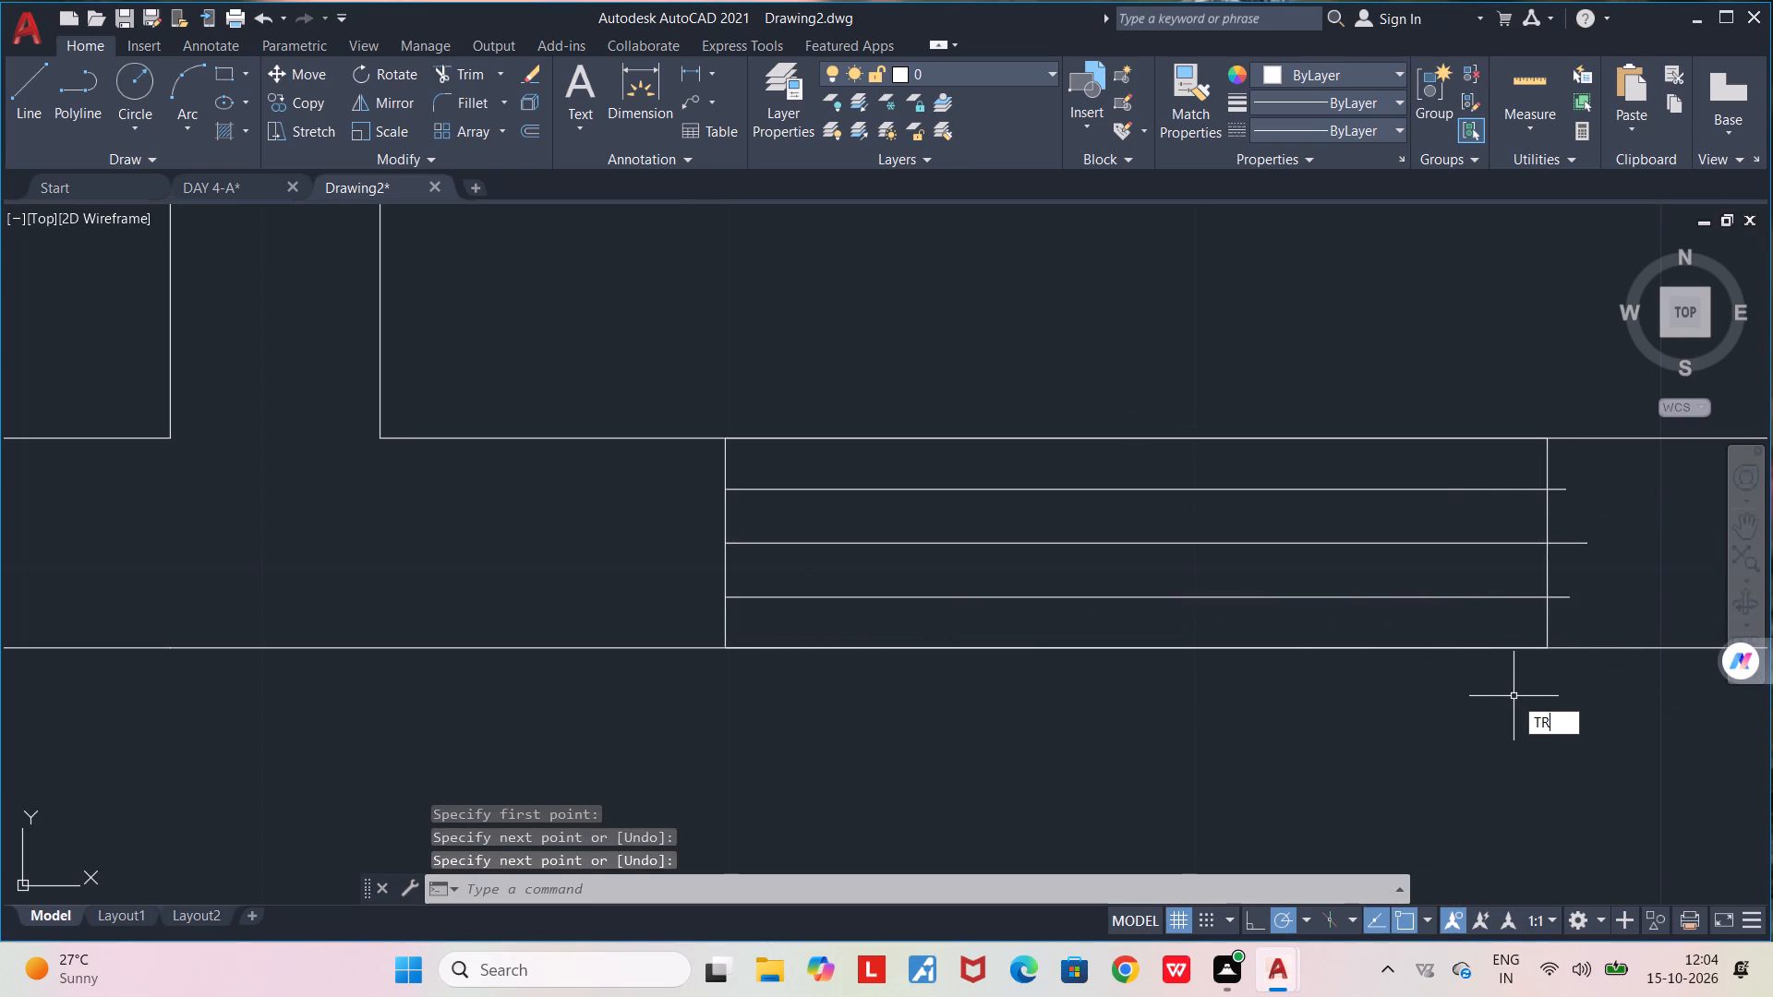
key("Return")
left_click_drag(1557, 616, 1555, 561)
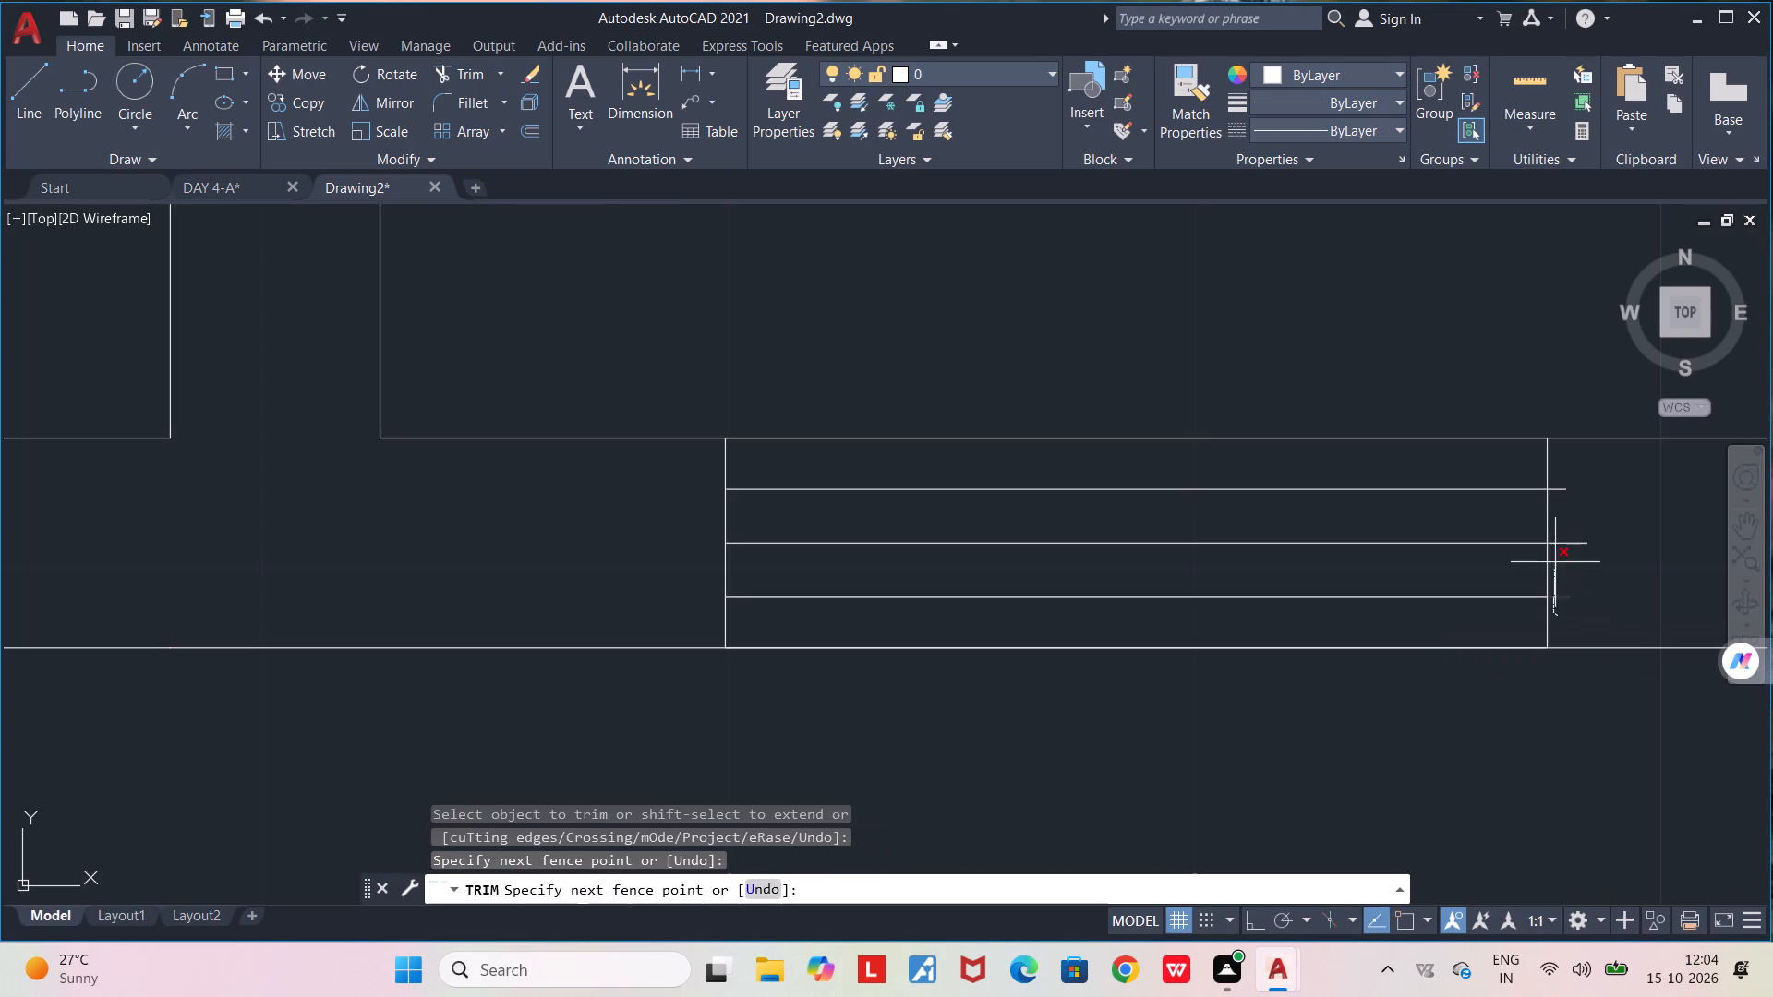
left_click_drag(1555, 561, 1550, 475)
scroll(1574, 536, "down", 2)
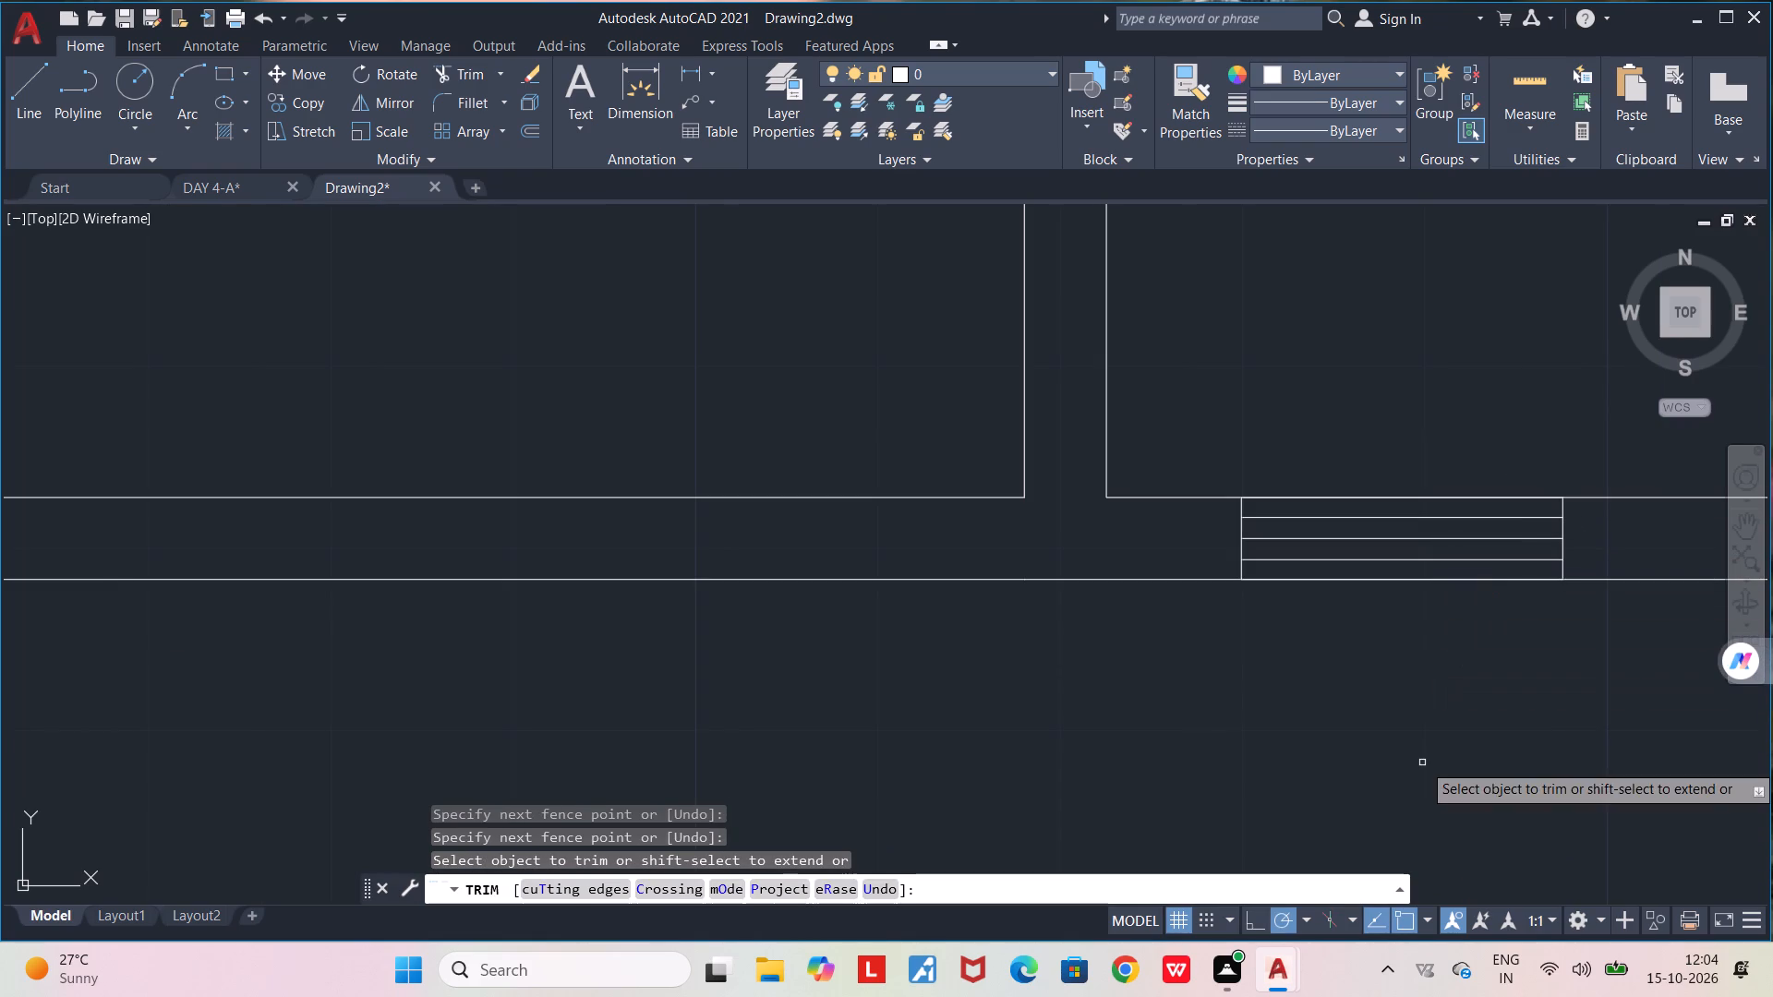
key("space")
Draw a horizontal line about 8'-3" long leftward from the midpoint of the narrow vertical partition's left face into the middle room.
middle_click_drag(1403, 734, 1244, 705)
scroll(1244, 705, "down", 3)
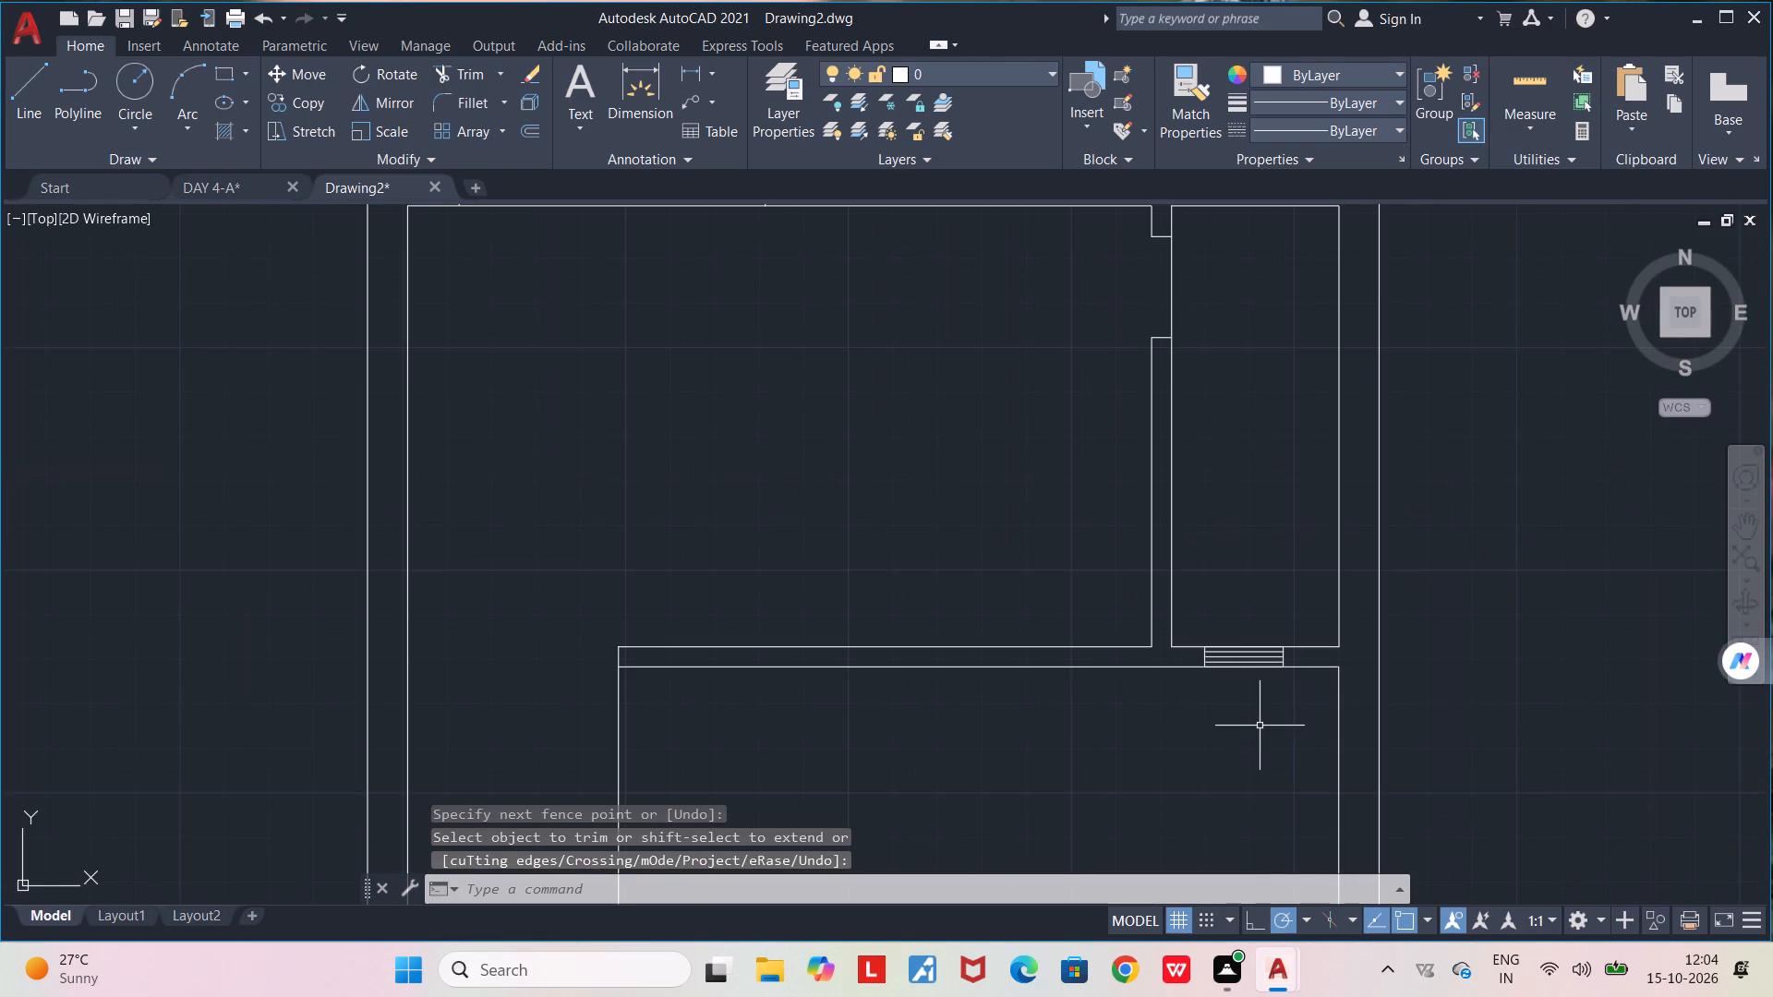
scroll(1233, 642, "down", 4)
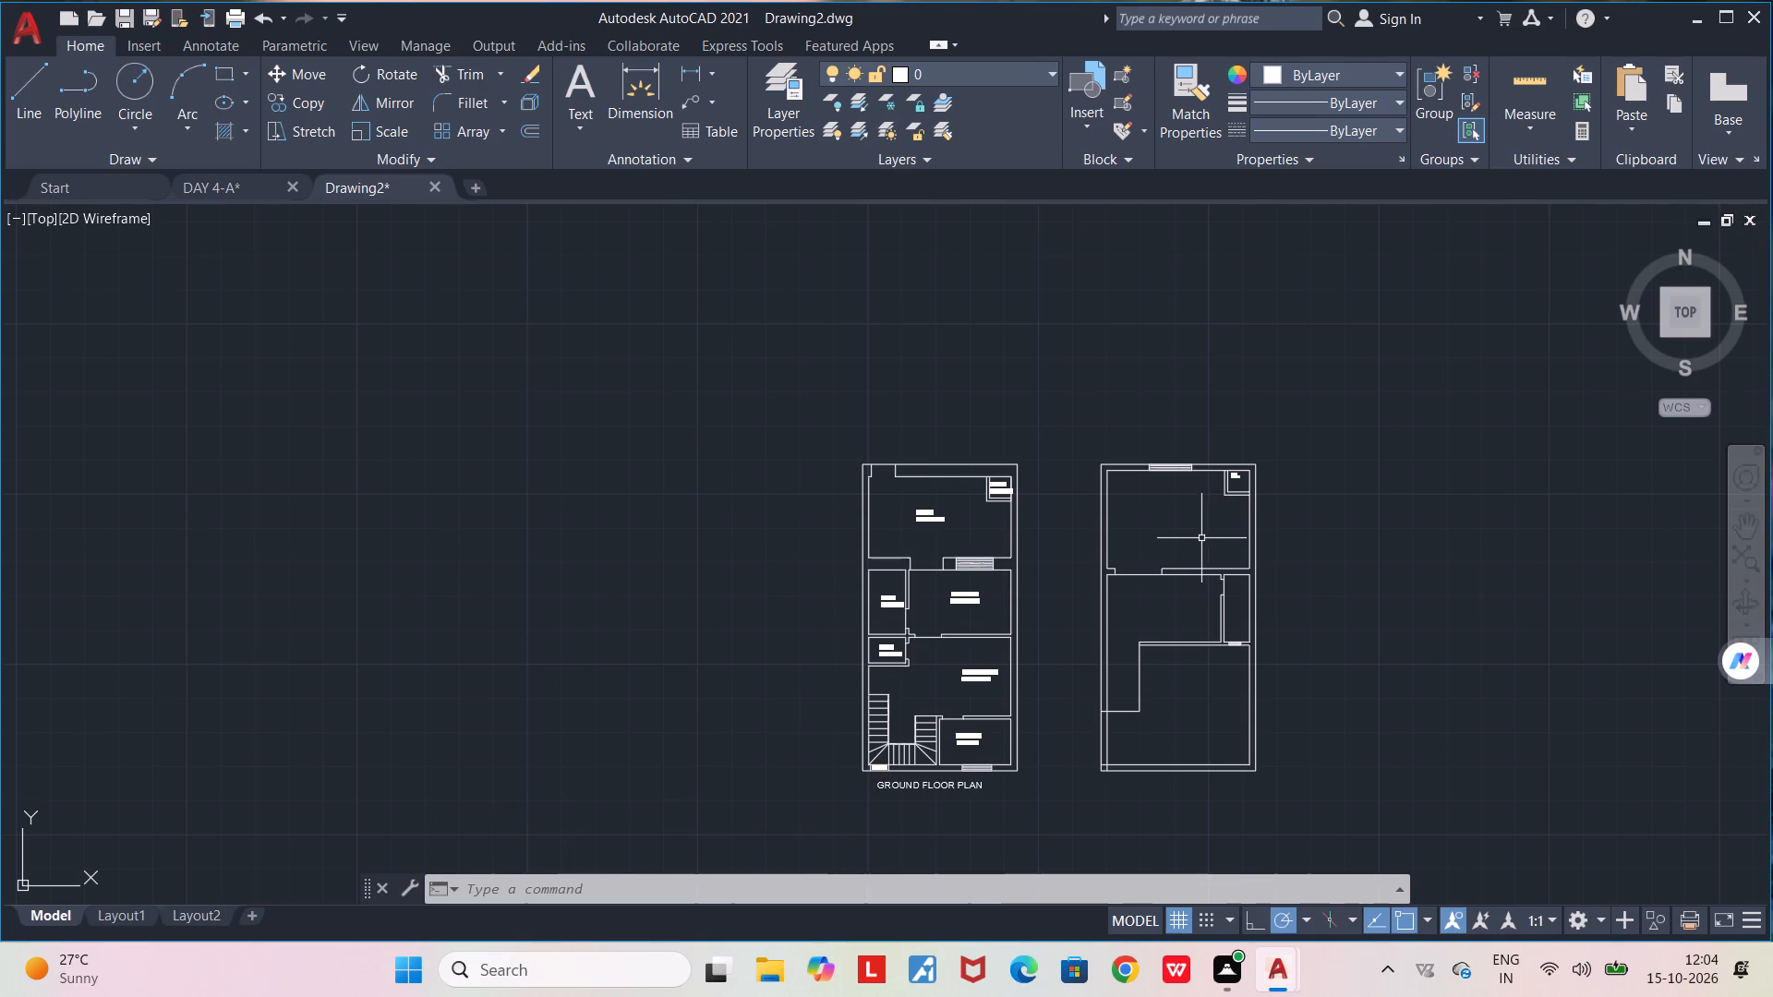
scroll(1216, 612, "up", 2)
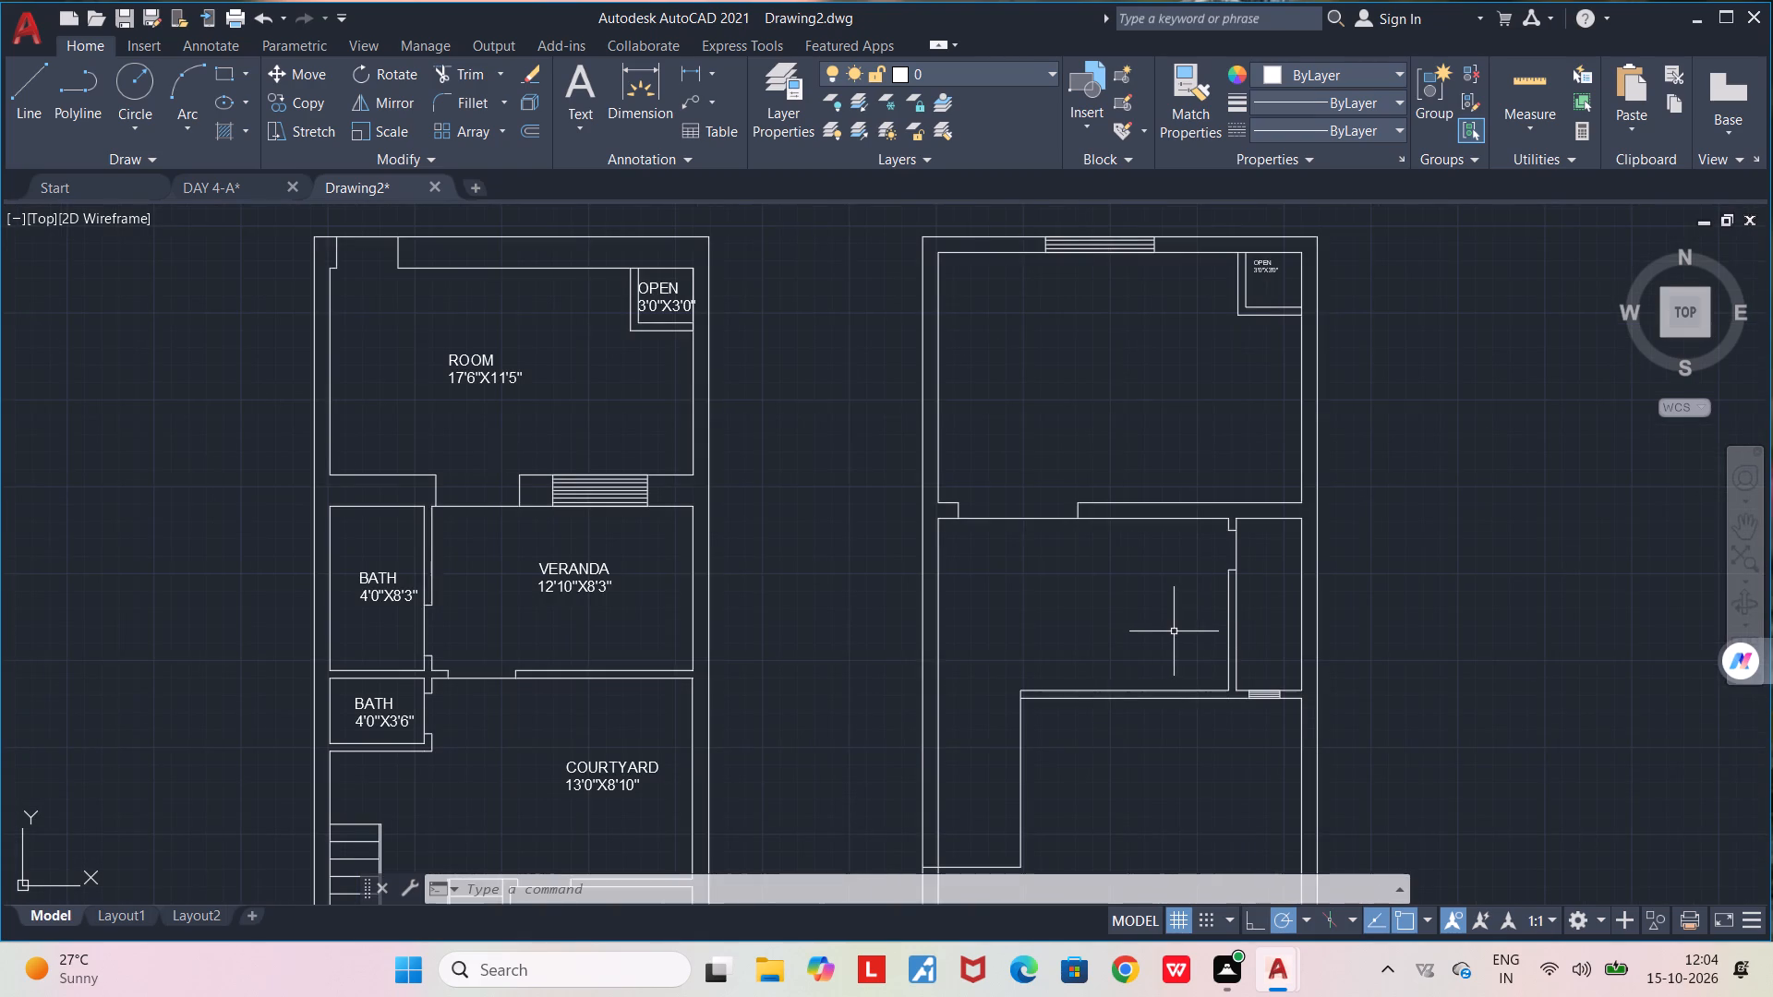
middle_click_drag(1192, 641, 1244, 701)
scroll(1248, 692, "up", 1)
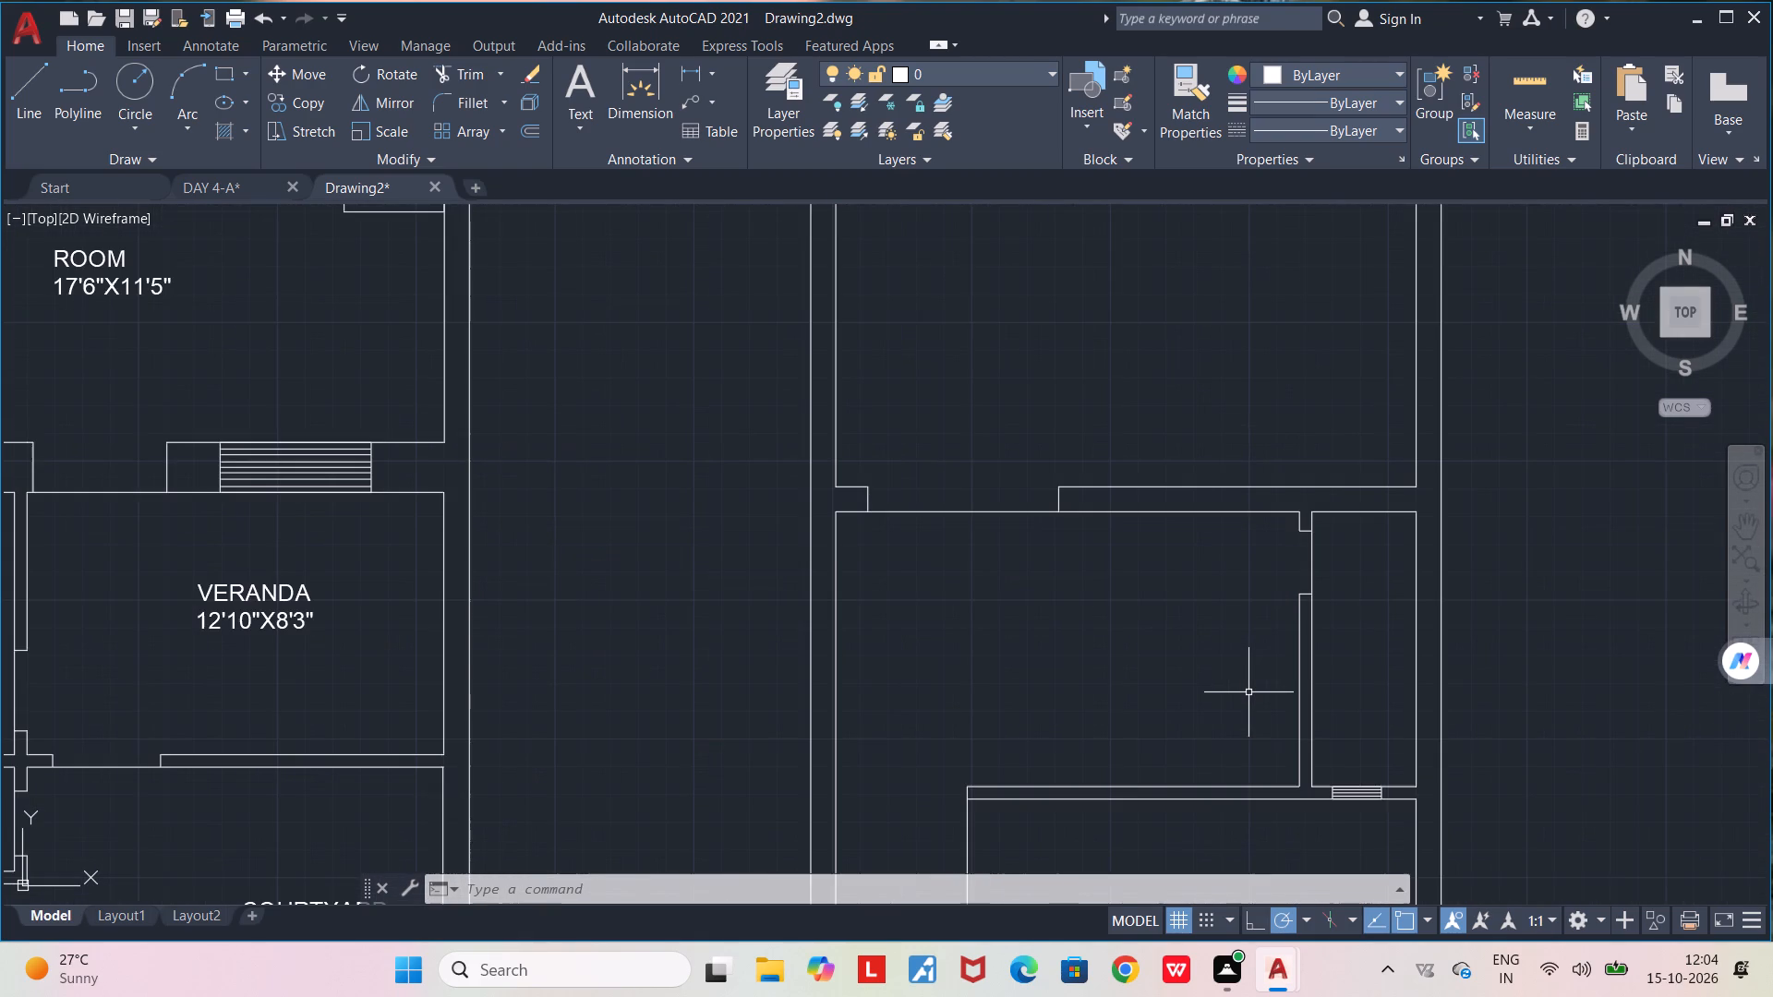
key("l")
key("Return")
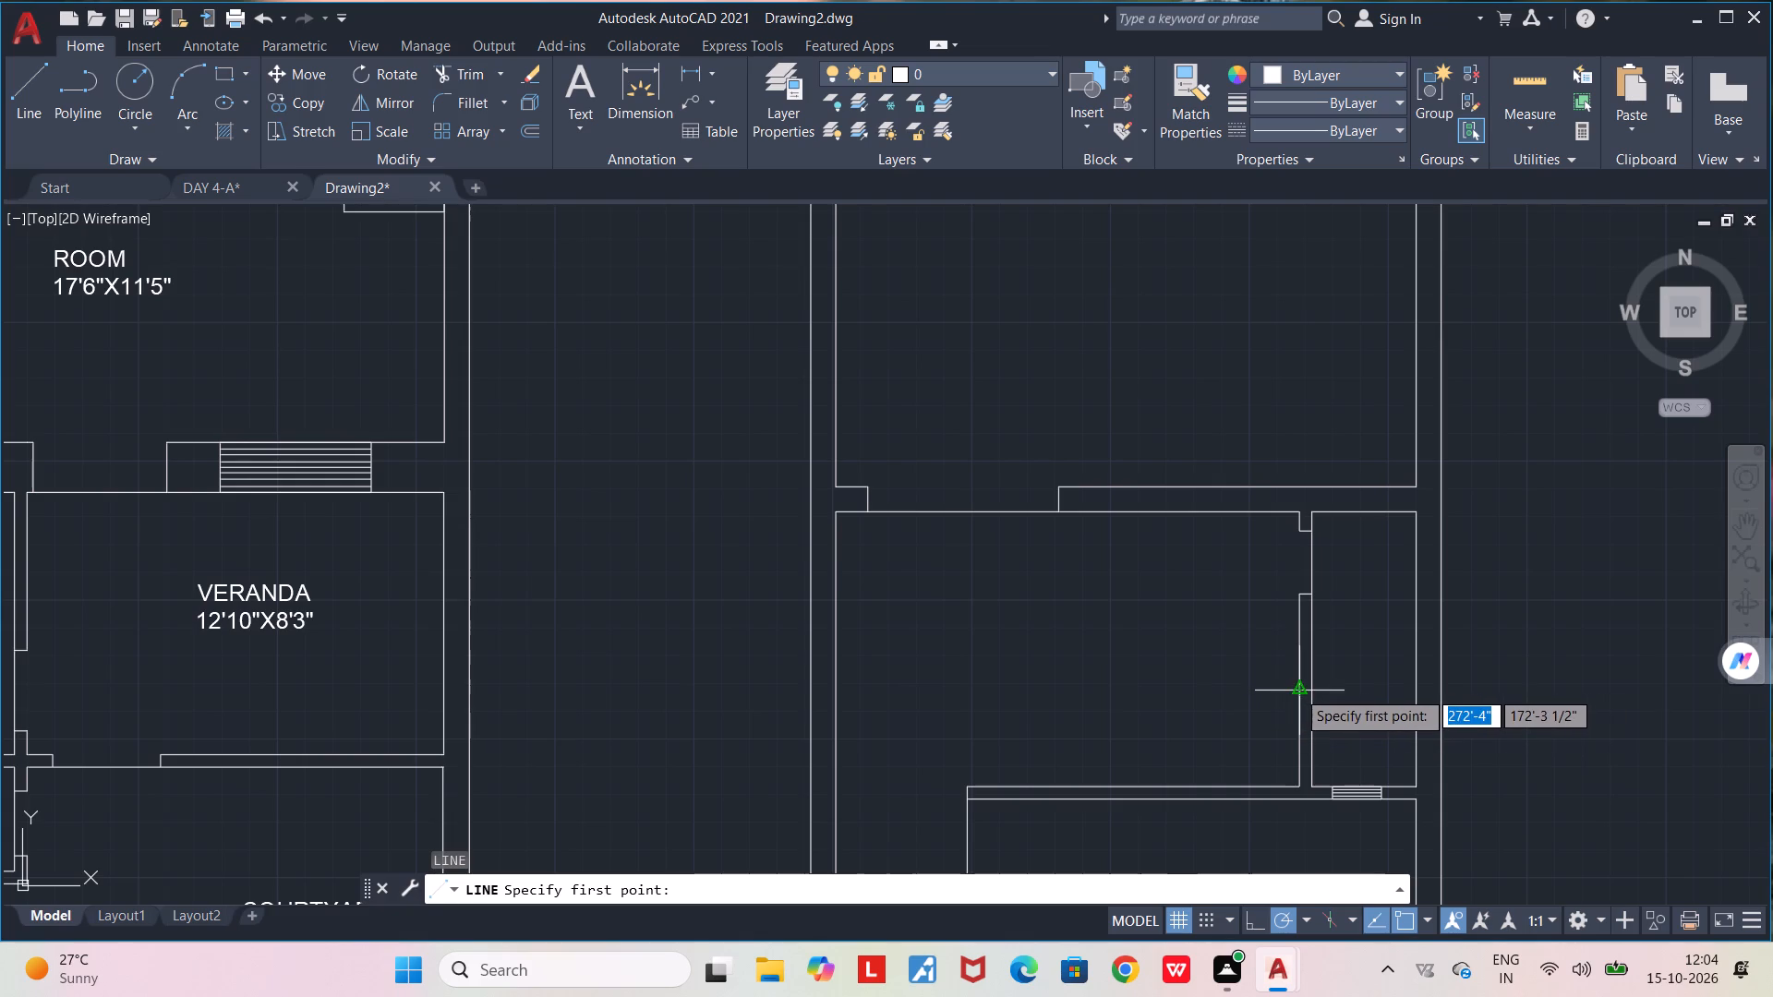
left_click(1297, 688)
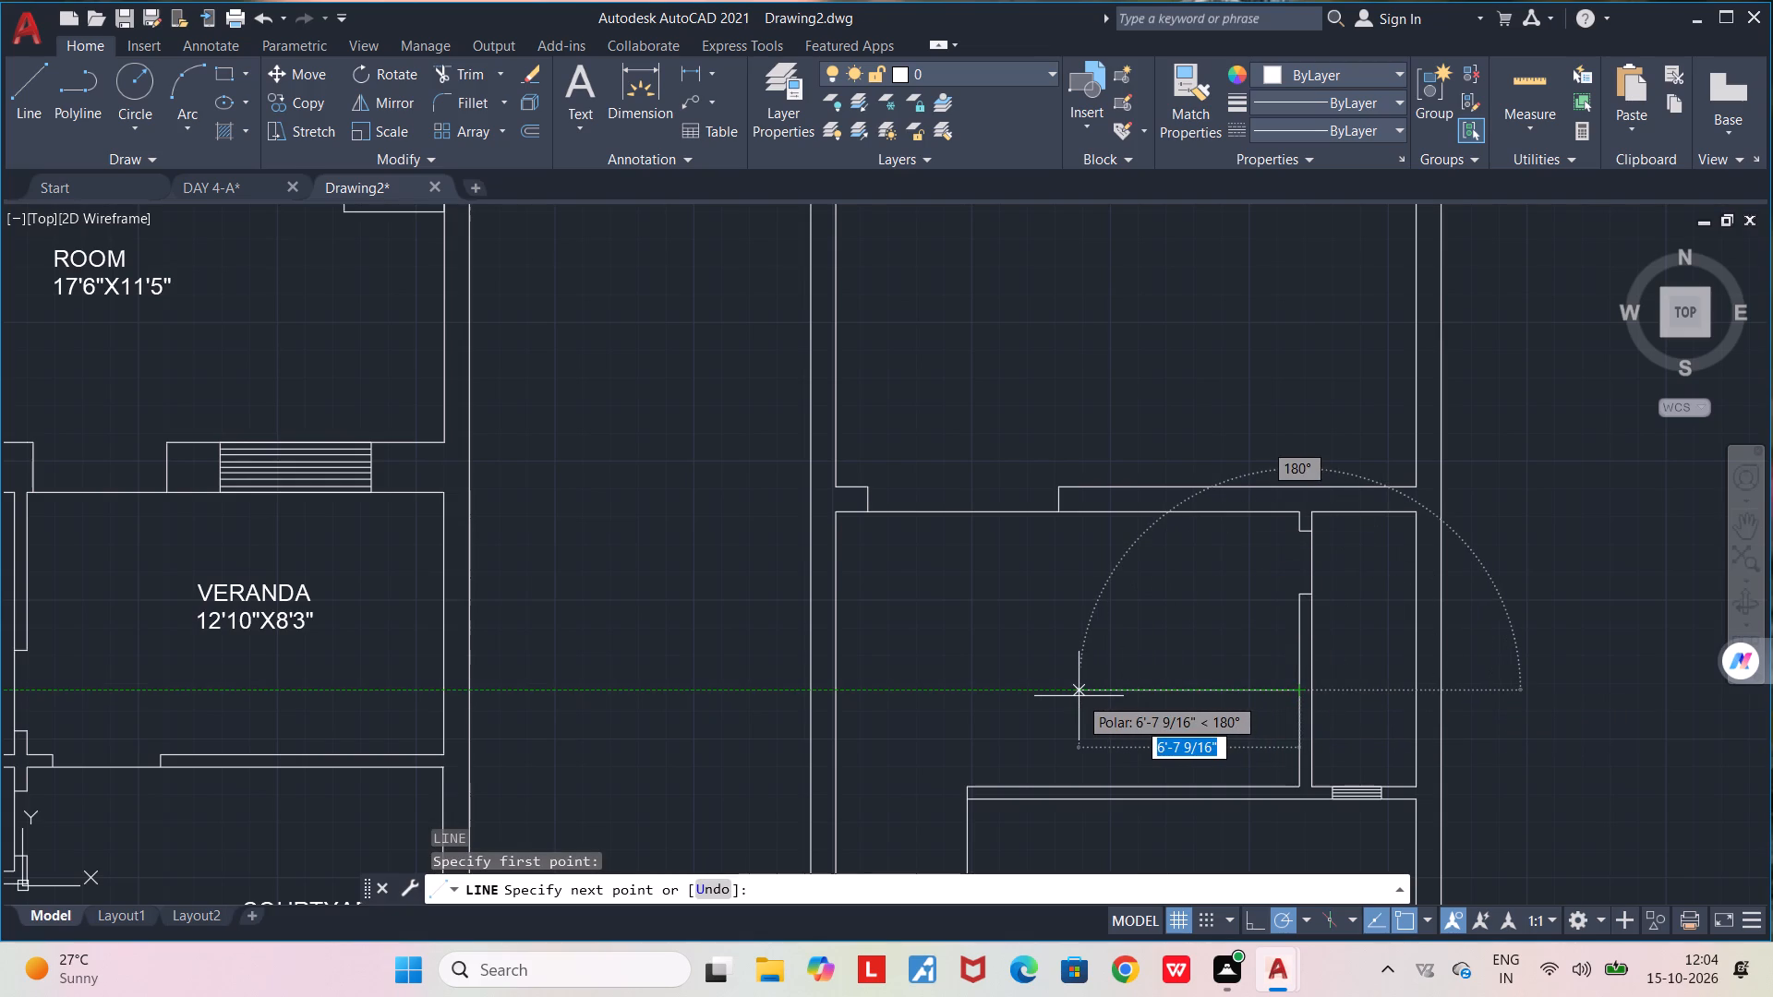
left_click(1024, 689)
key("space")
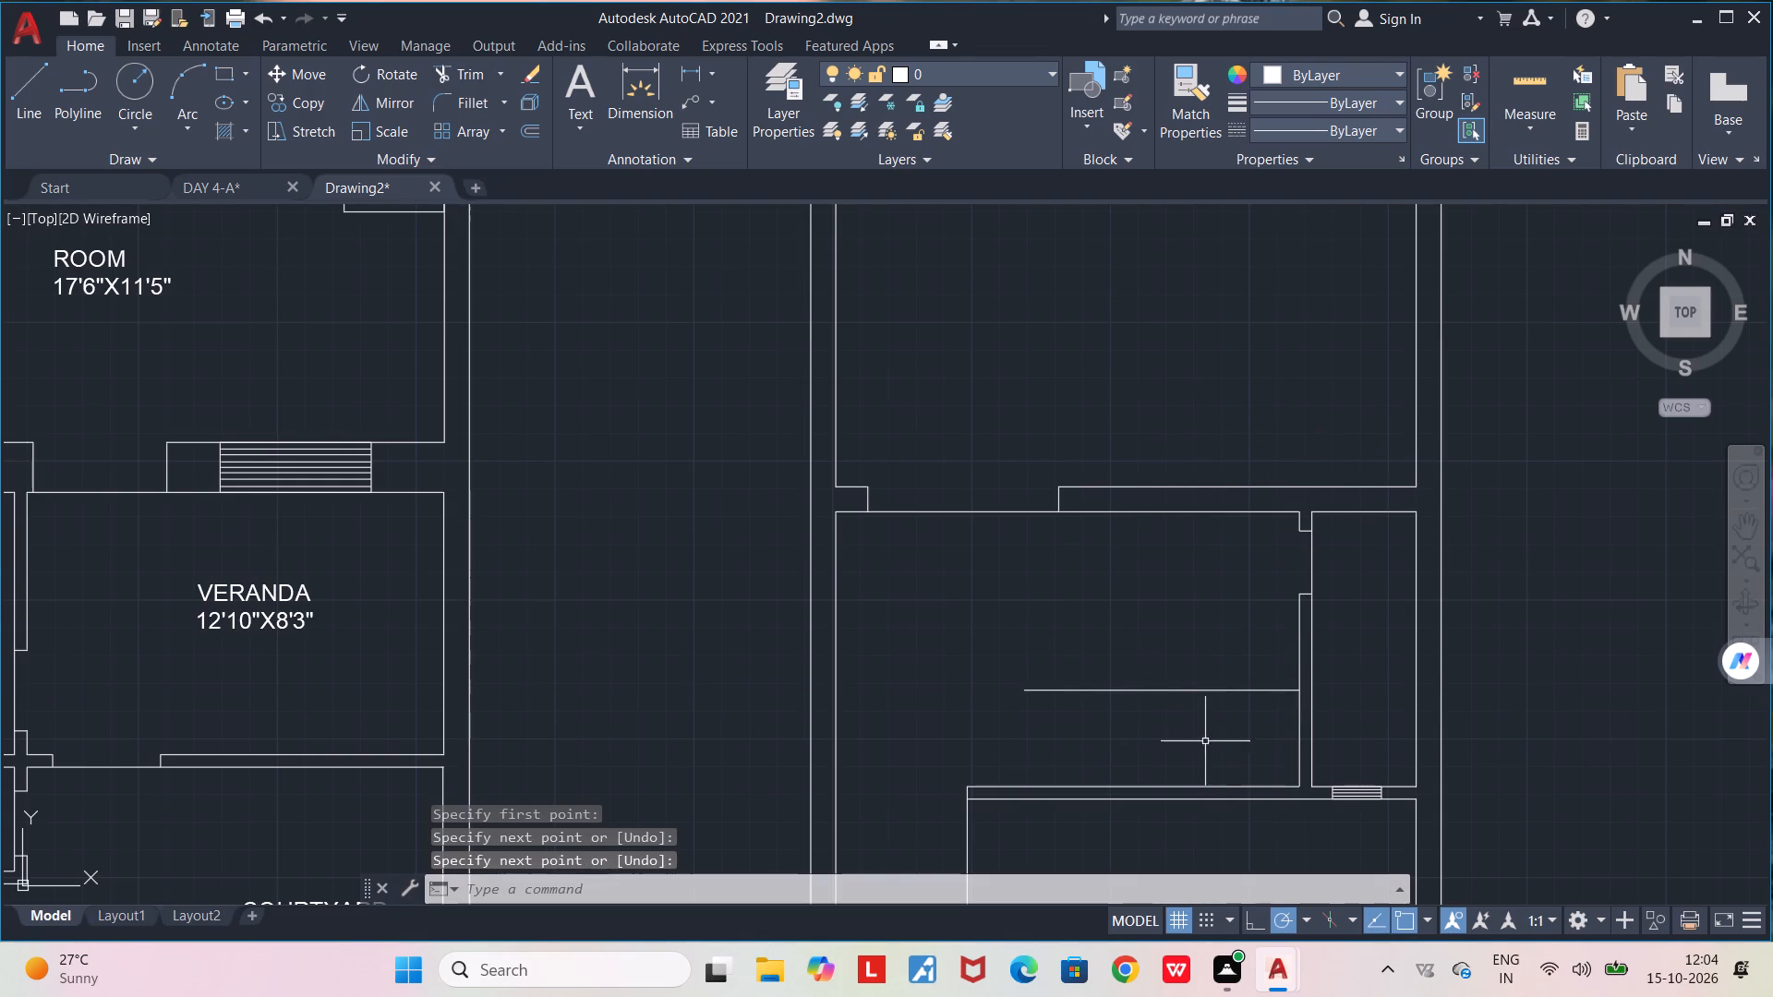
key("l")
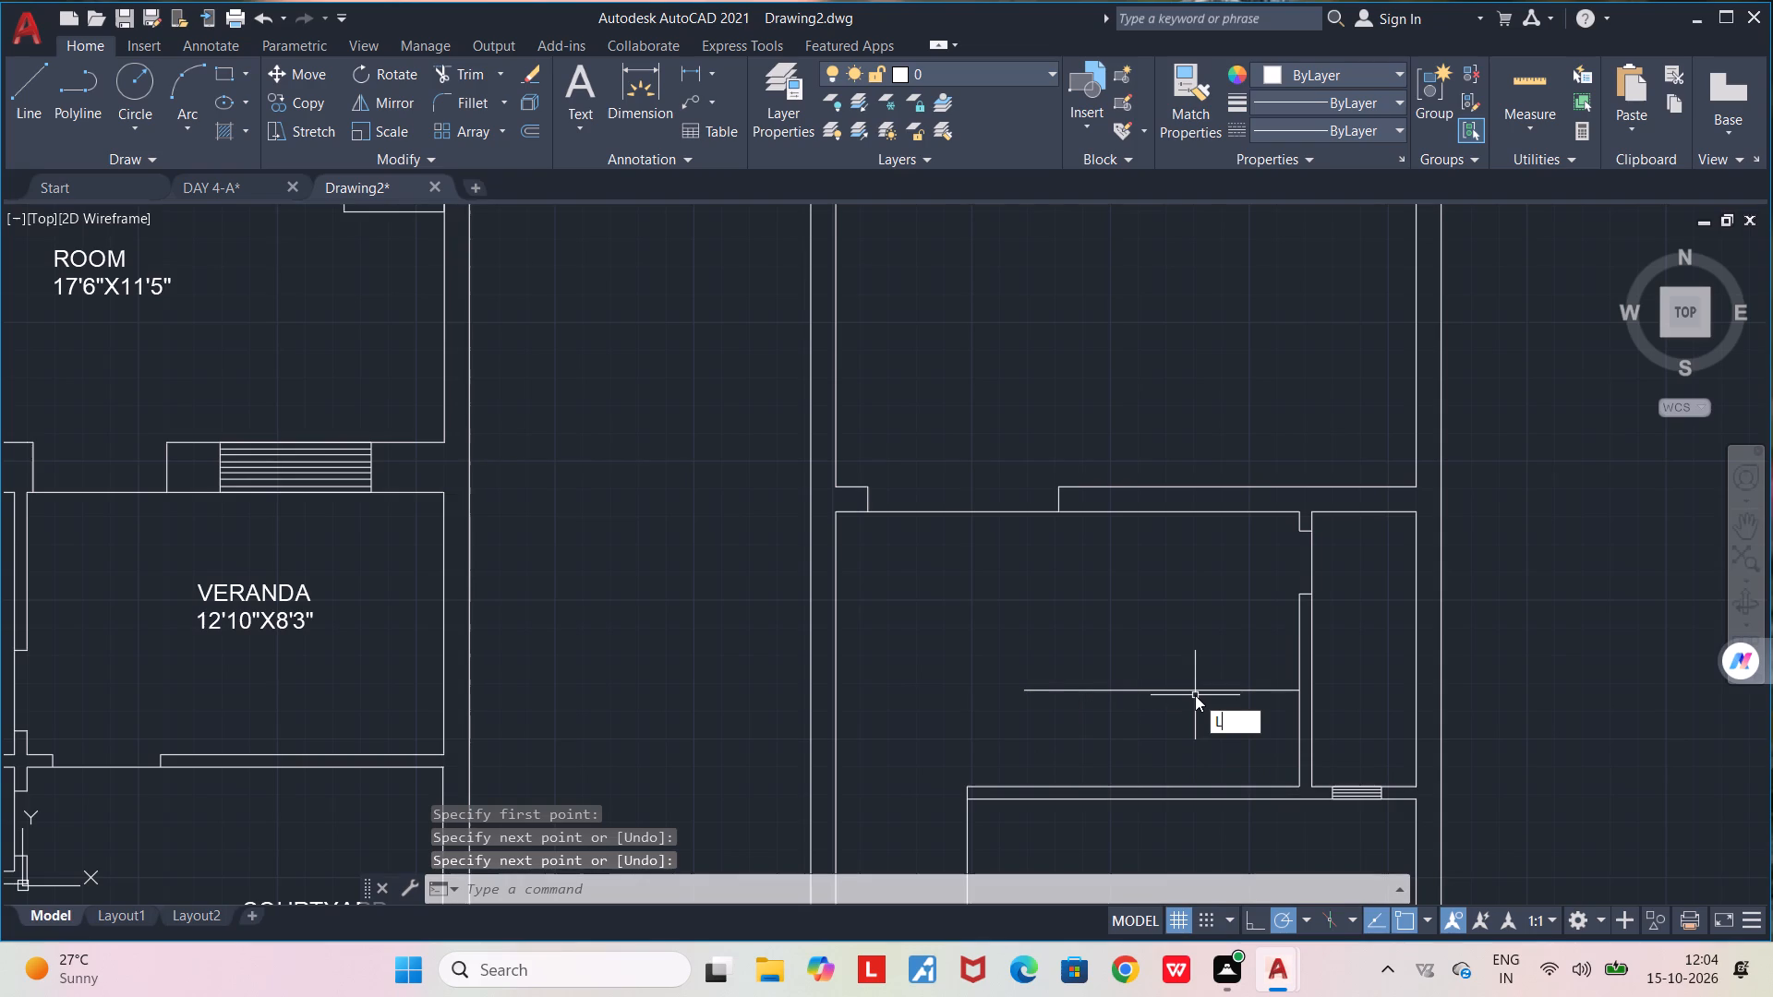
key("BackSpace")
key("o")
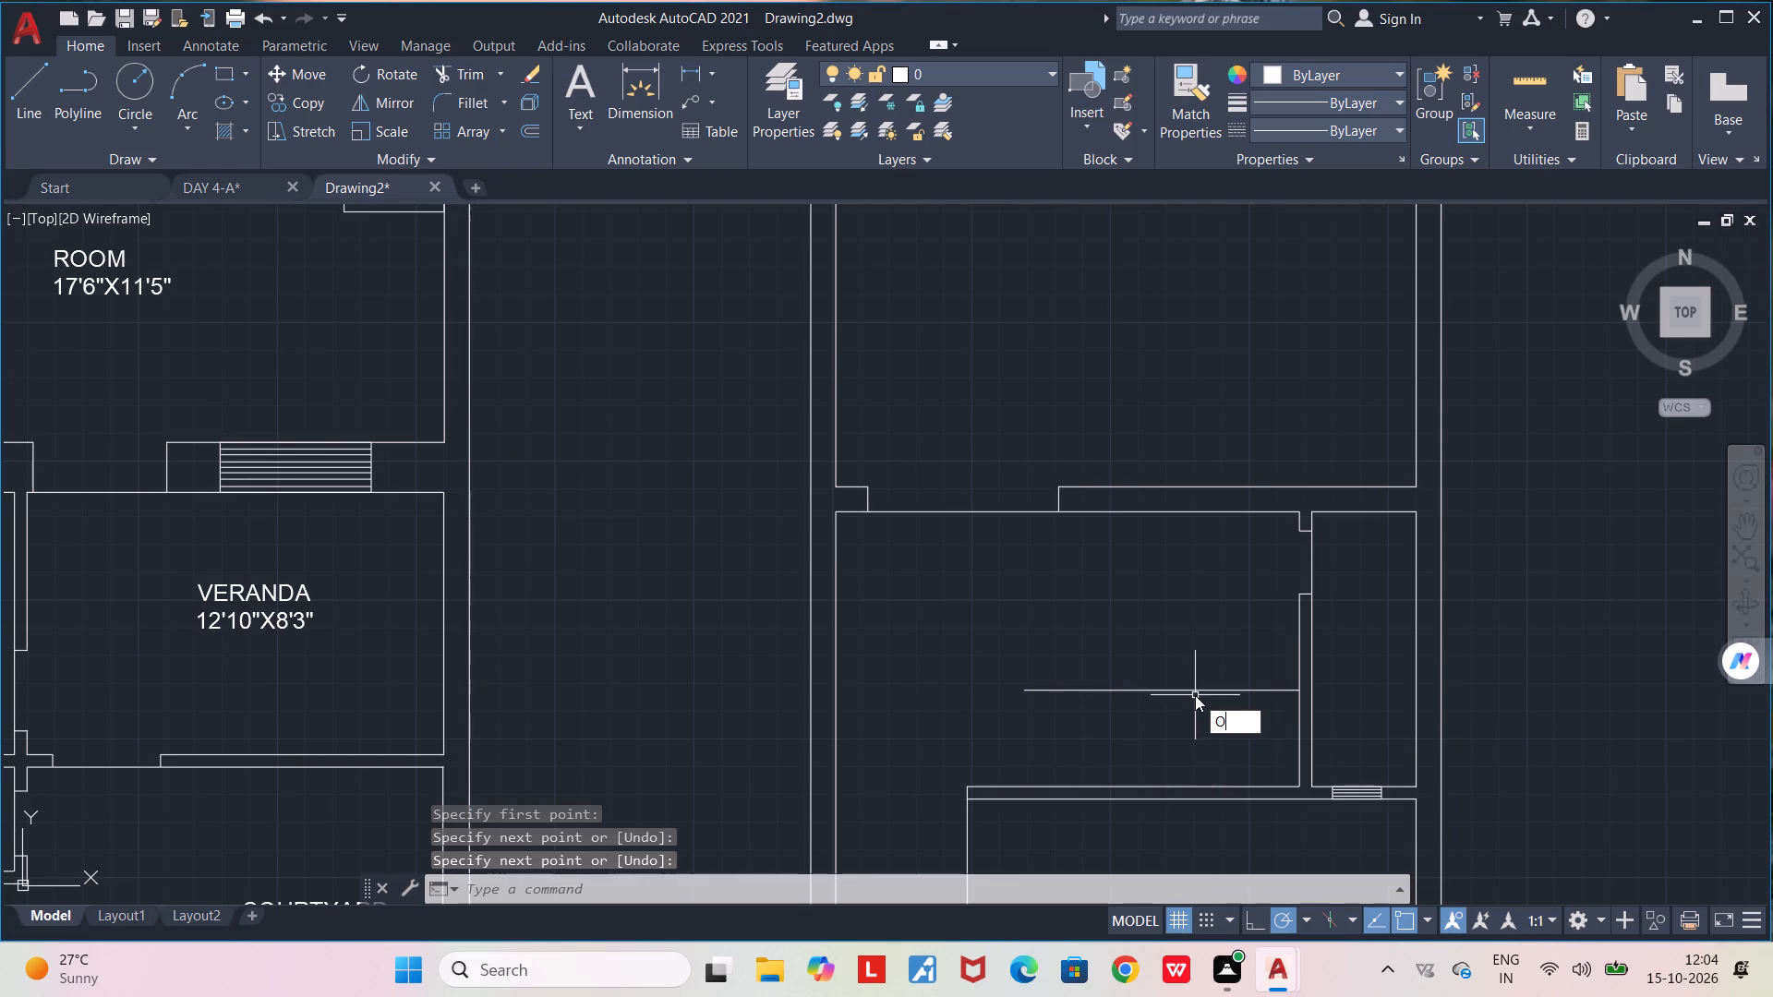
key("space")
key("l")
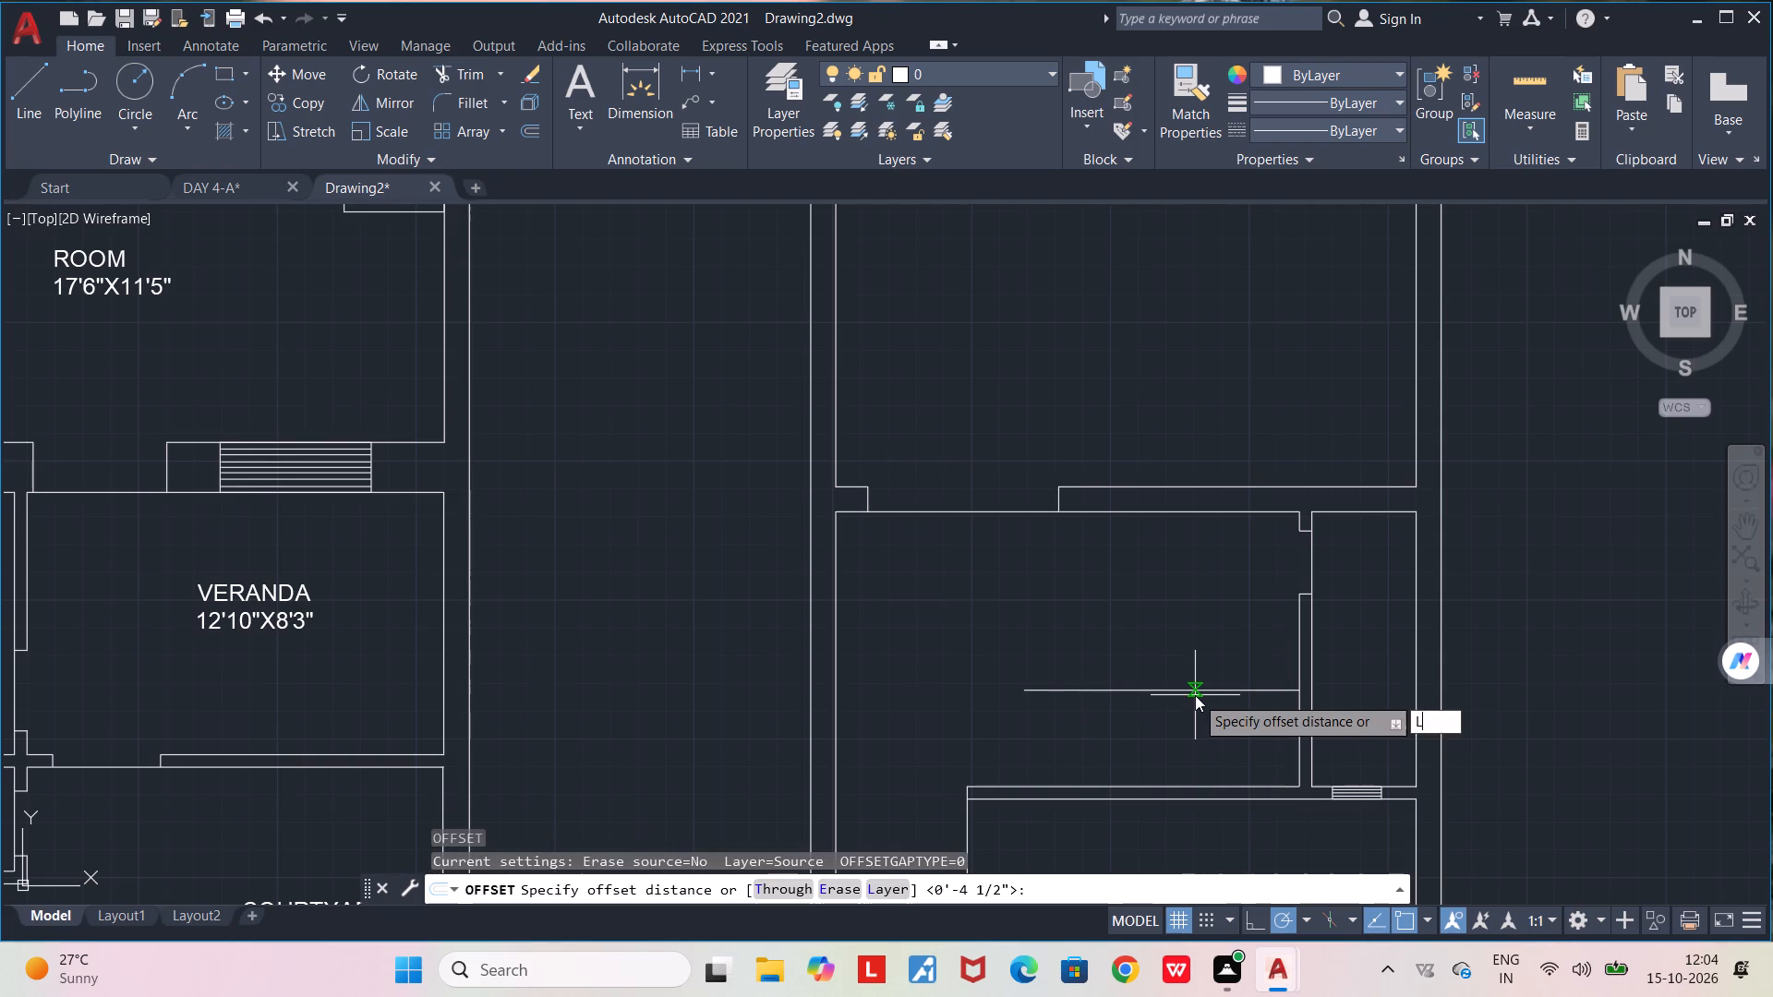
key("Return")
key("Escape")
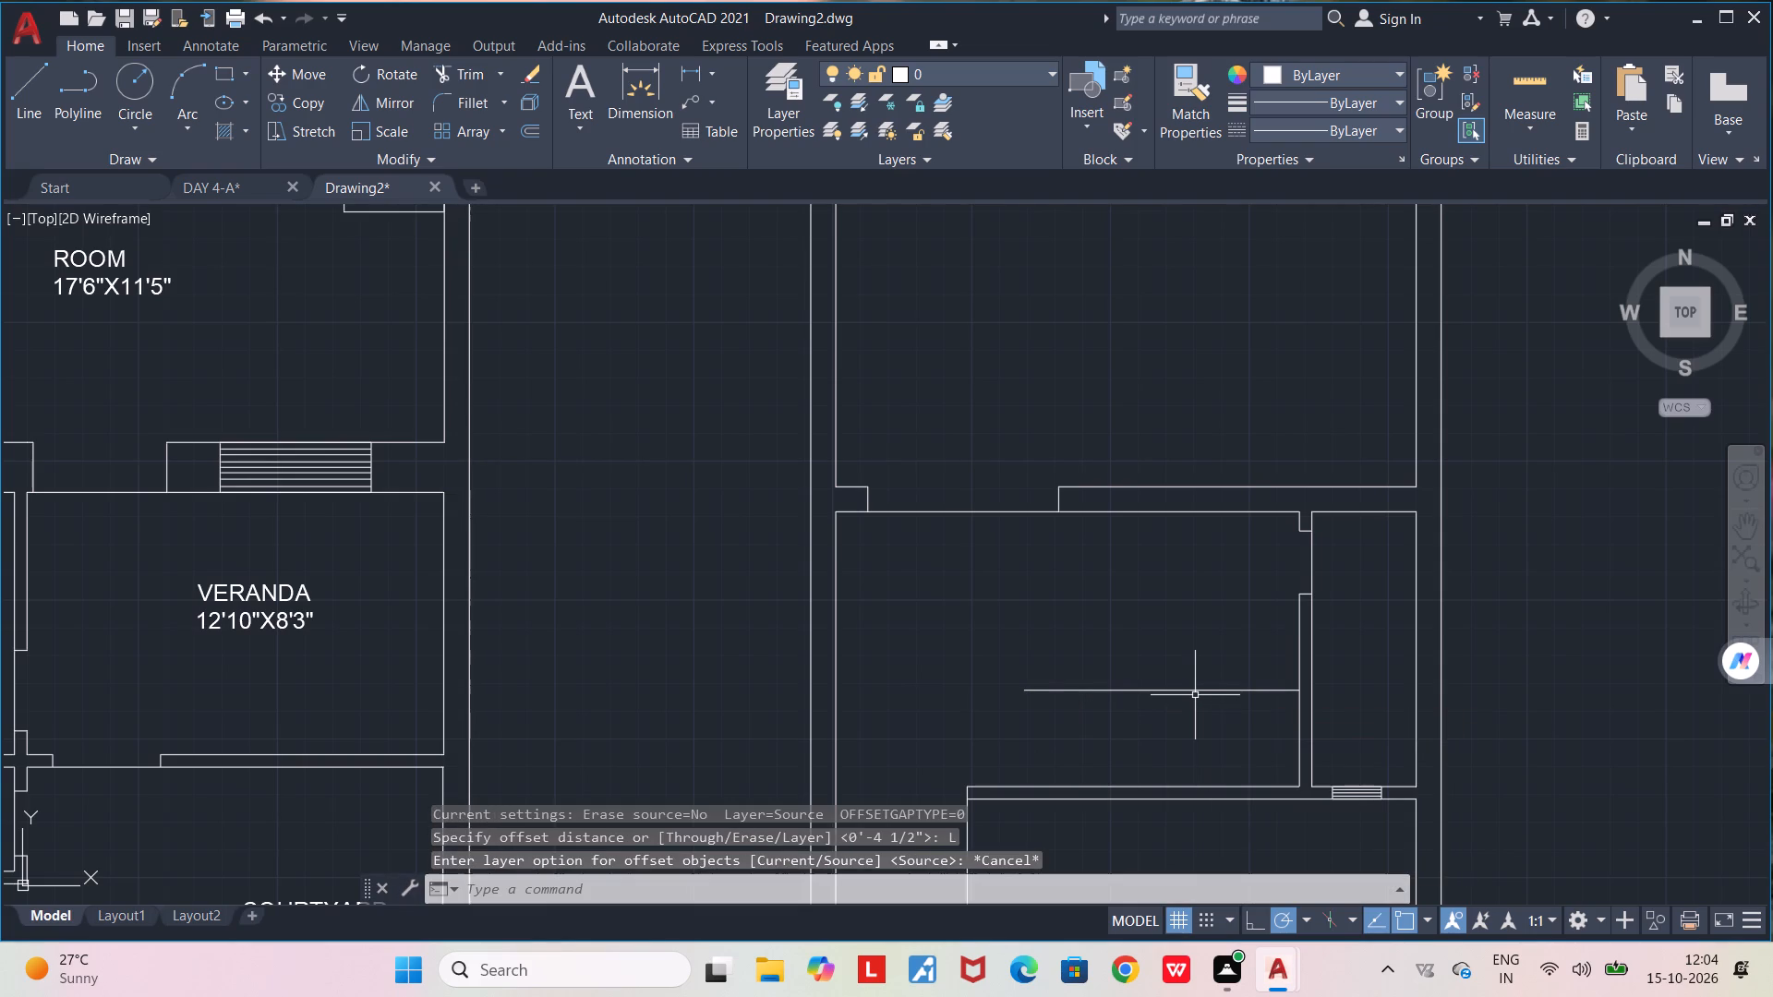
Draw a parallel line just above the middle room's new horizontal line, starting at the partition, and close off the pair's left end.
key("l")
key("Return")
scroll(1302, 676, "up", 1)
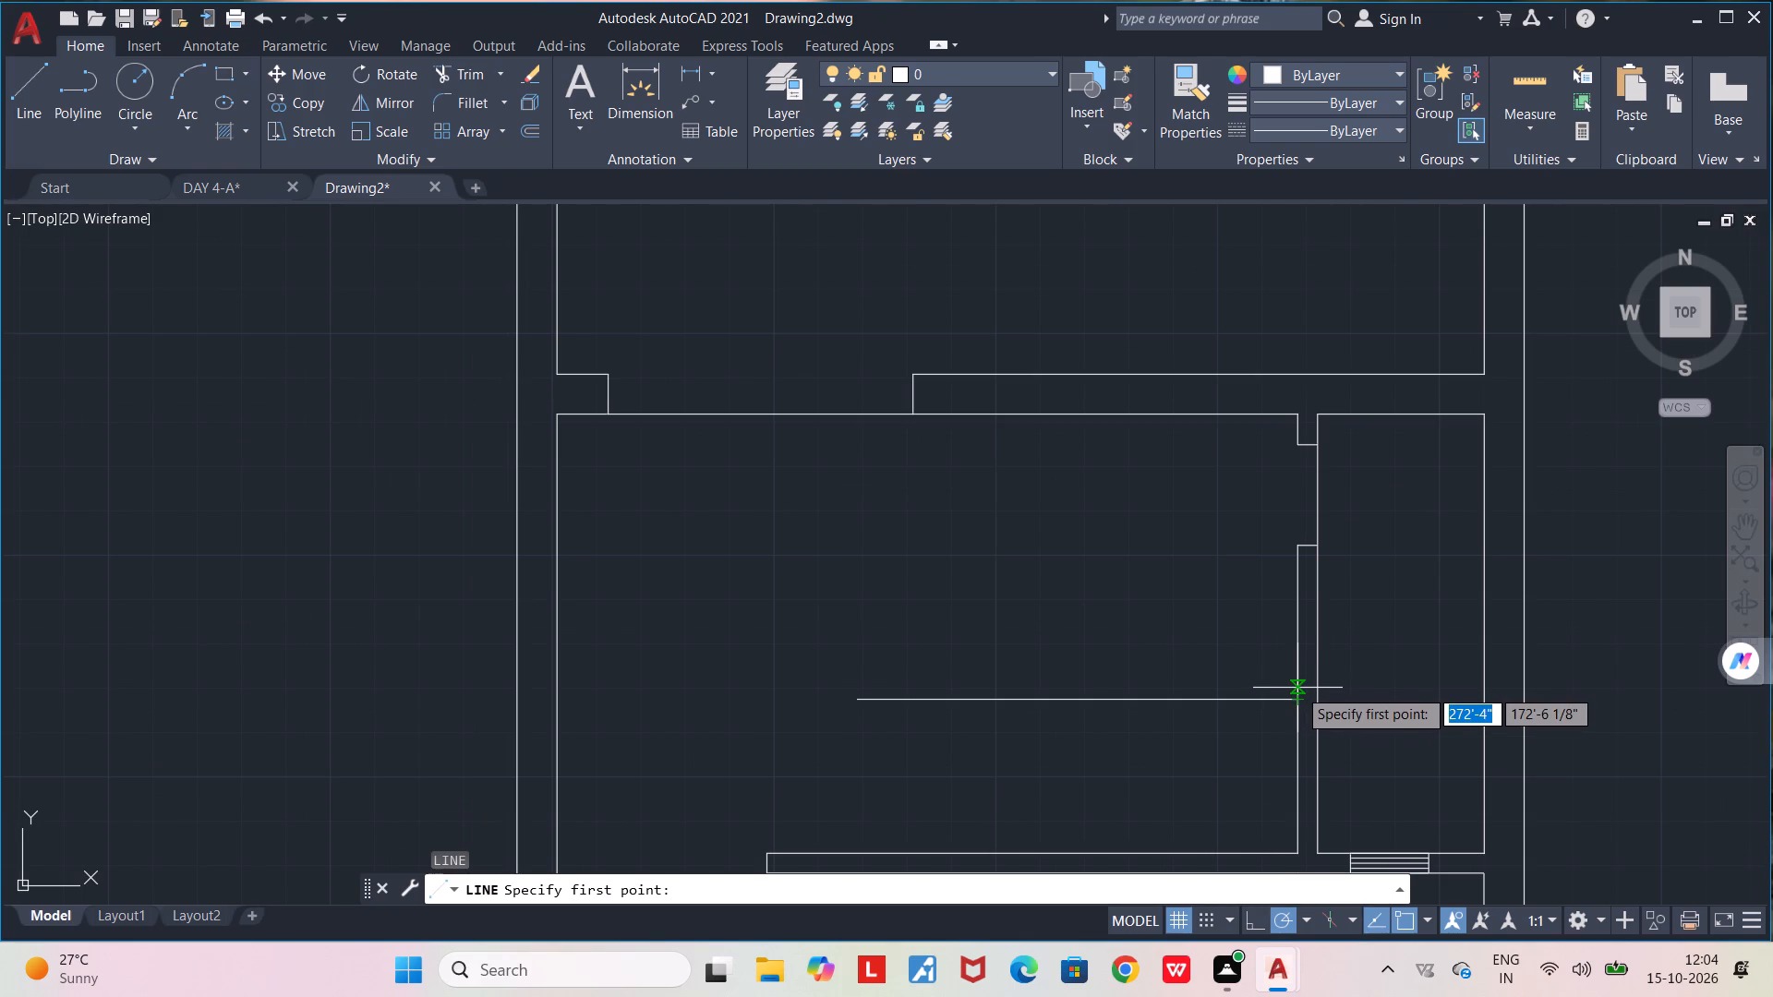
left_click(1297, 688)
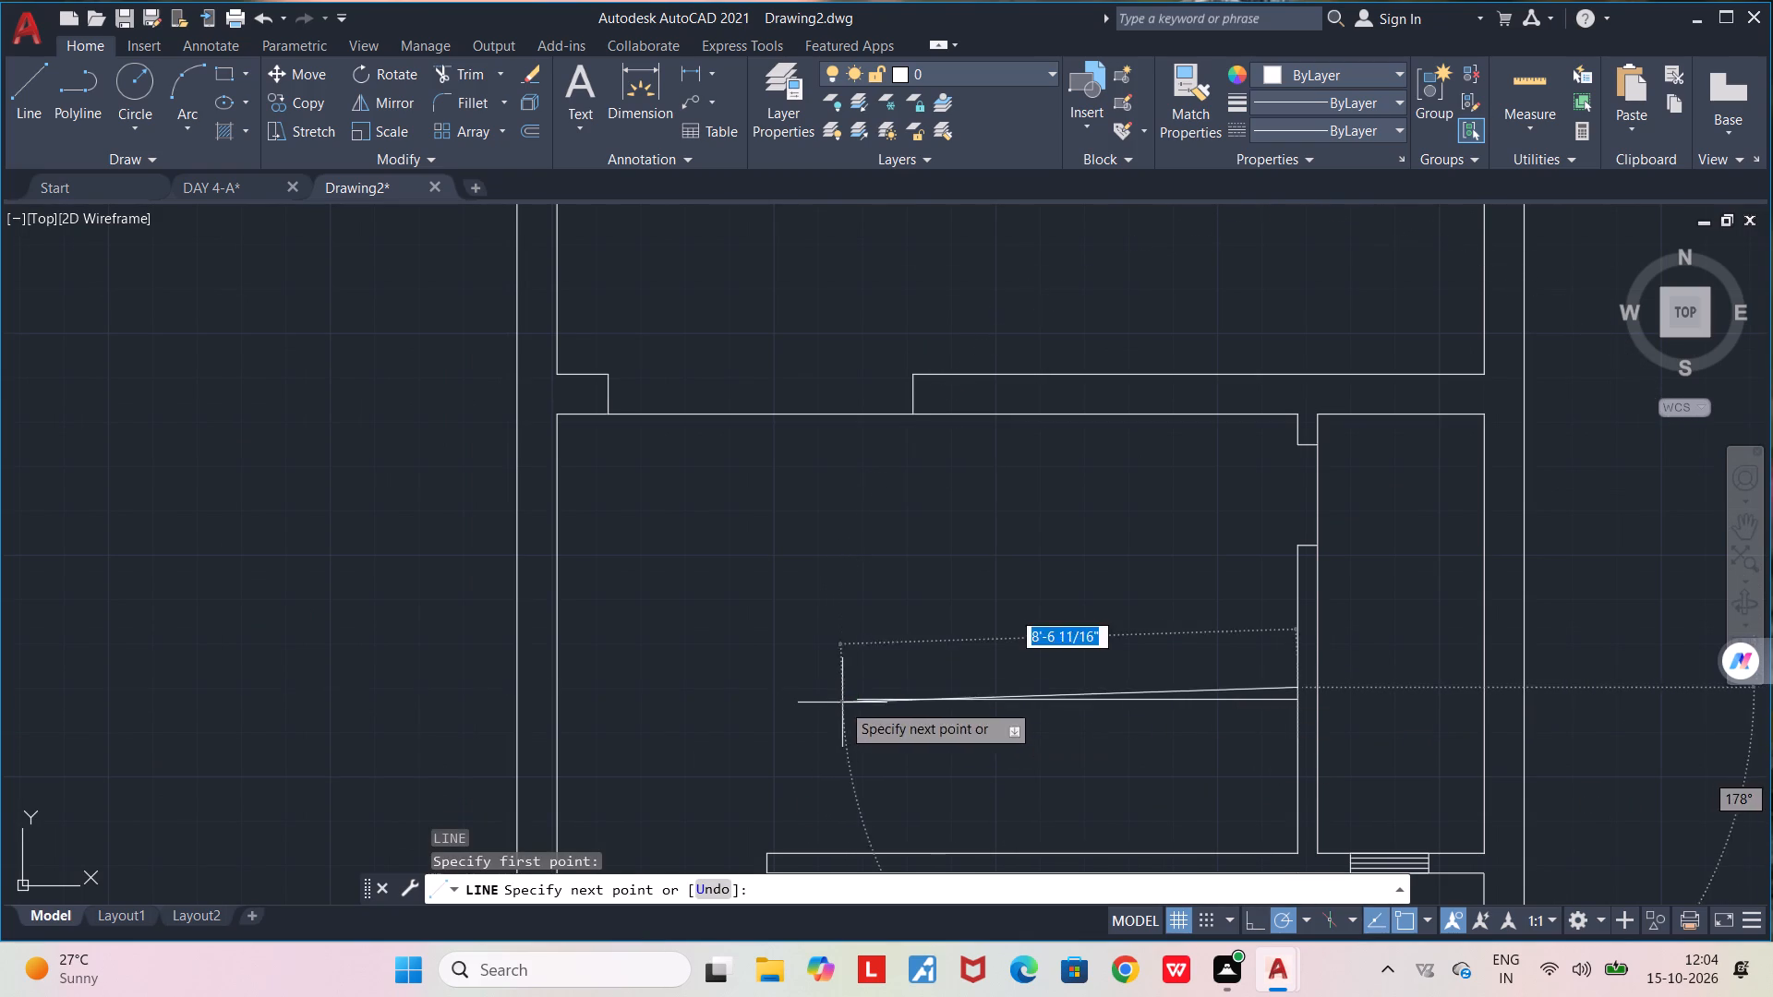
left_click(855, 691)
left_click(857, 703)
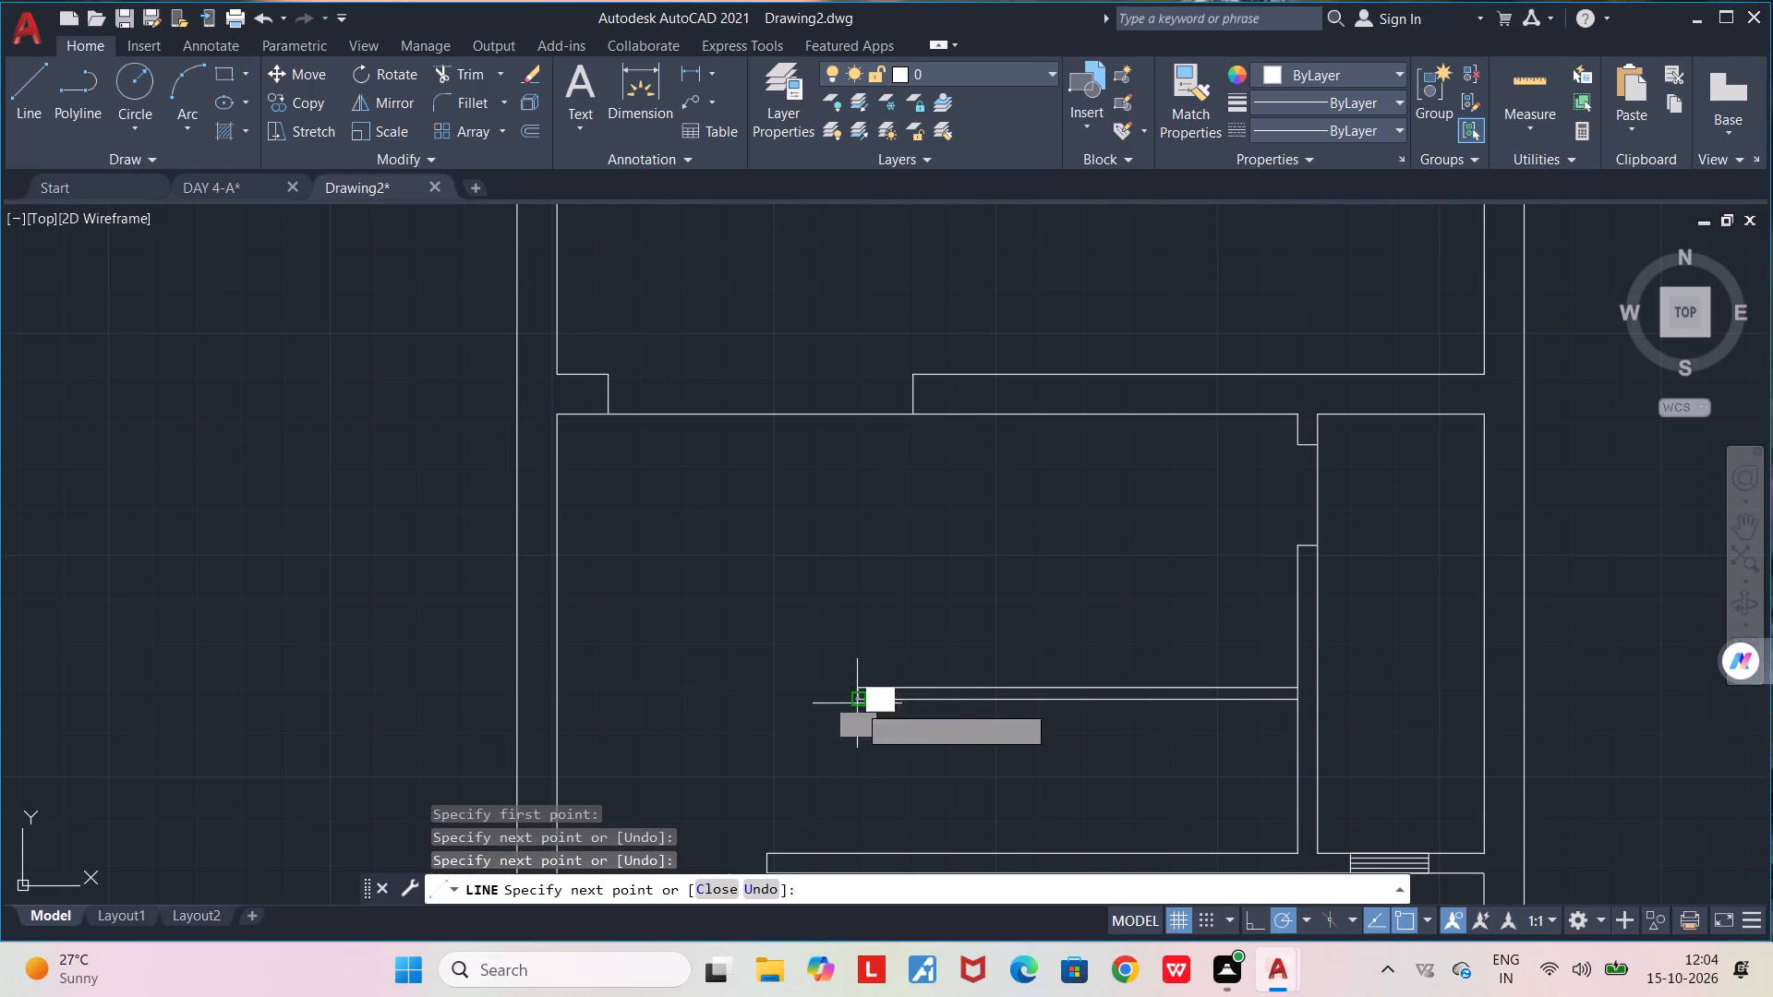
key("space")
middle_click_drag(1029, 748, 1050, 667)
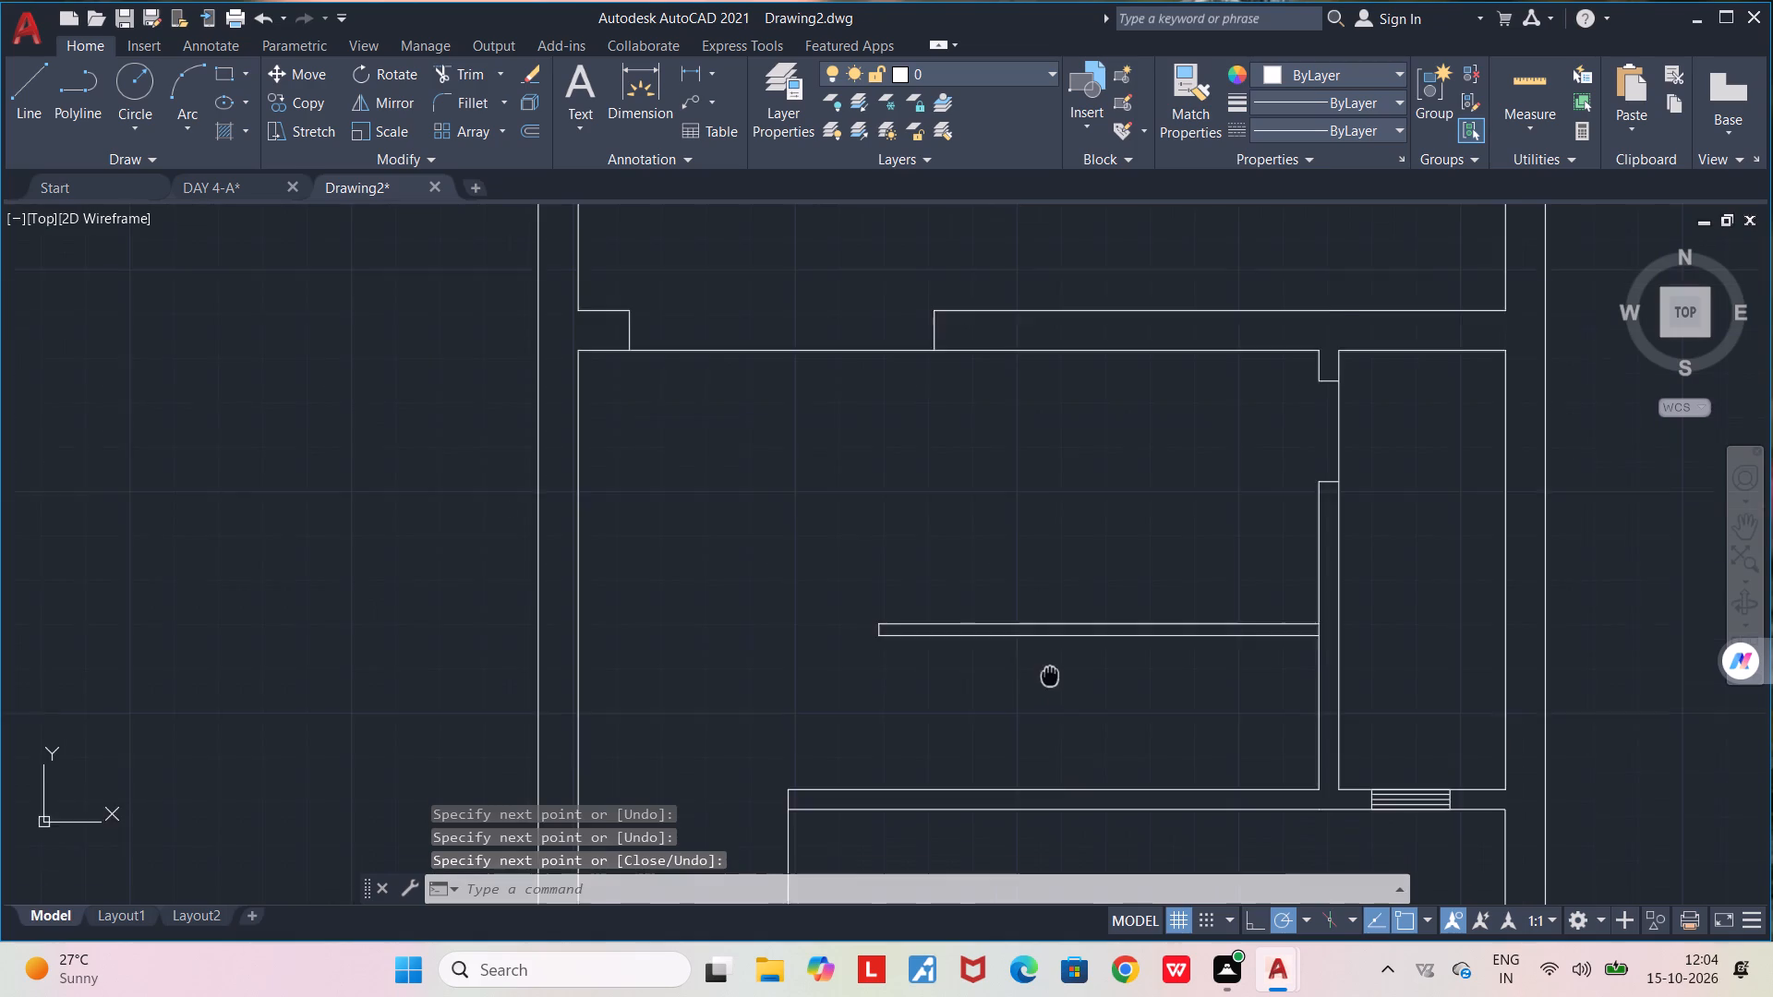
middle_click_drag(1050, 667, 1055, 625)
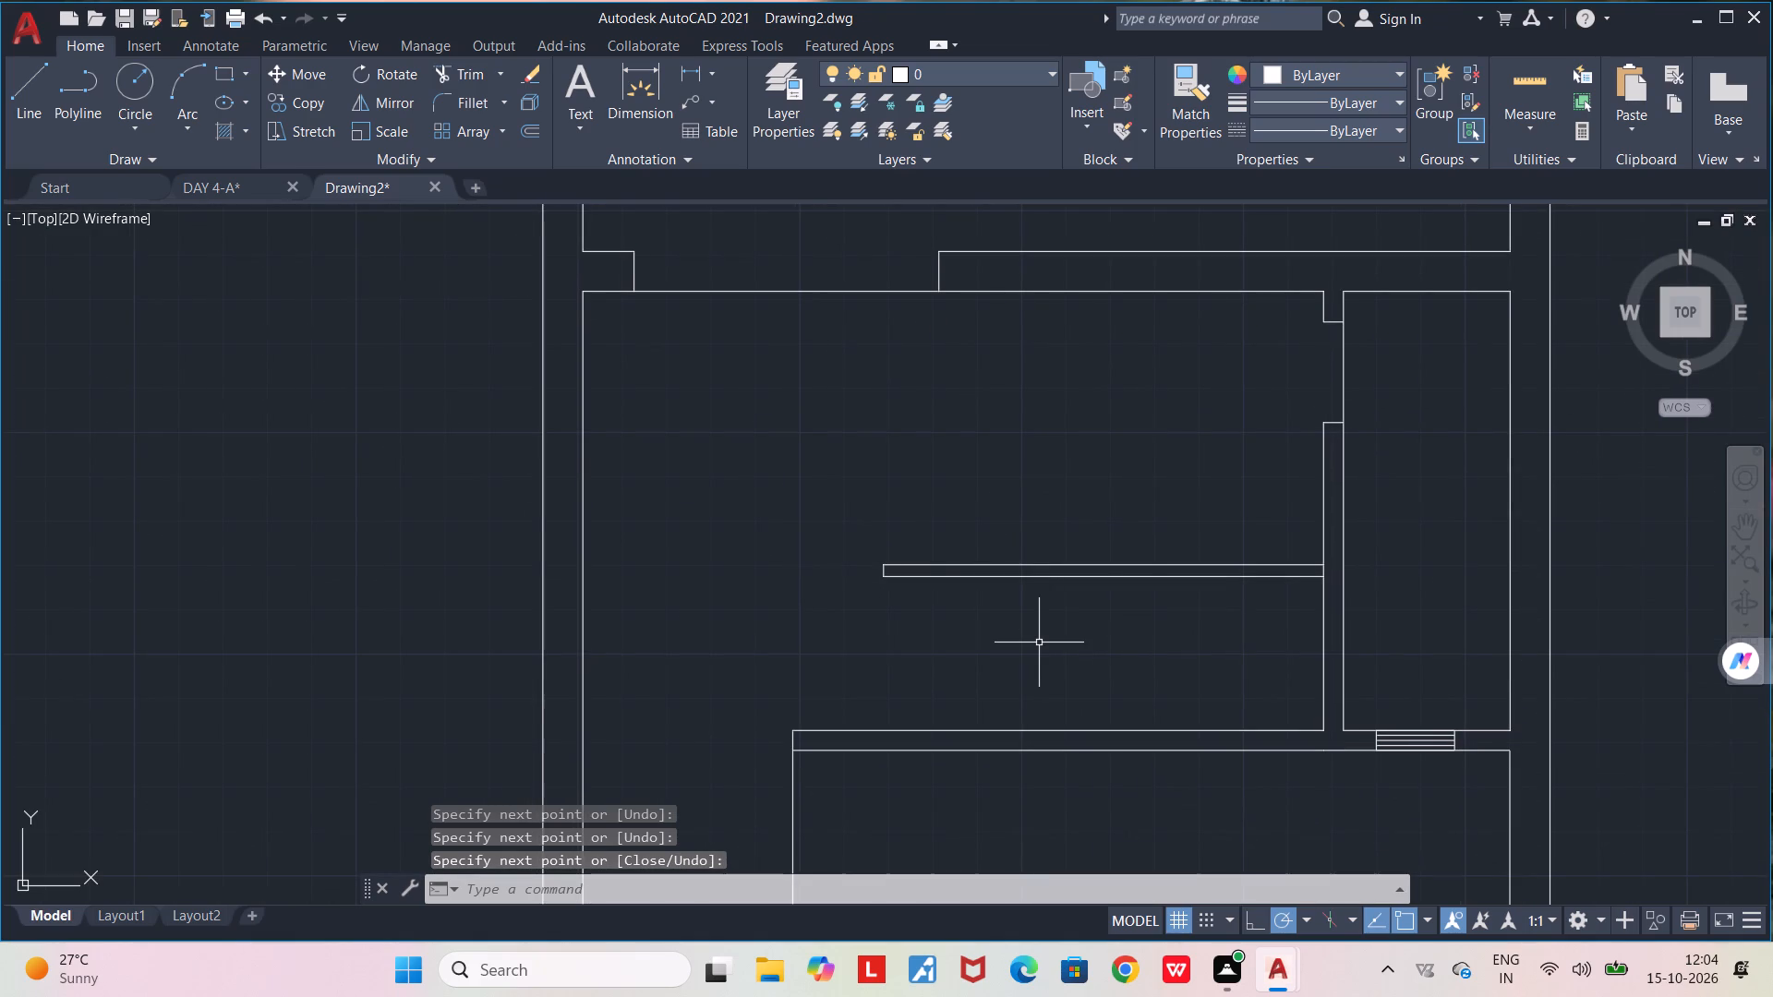
Offset the narrow partition's left face leftward four times in succession at 10" spacing, making the first four stair tread lines.
type("OFF")
key("Return")
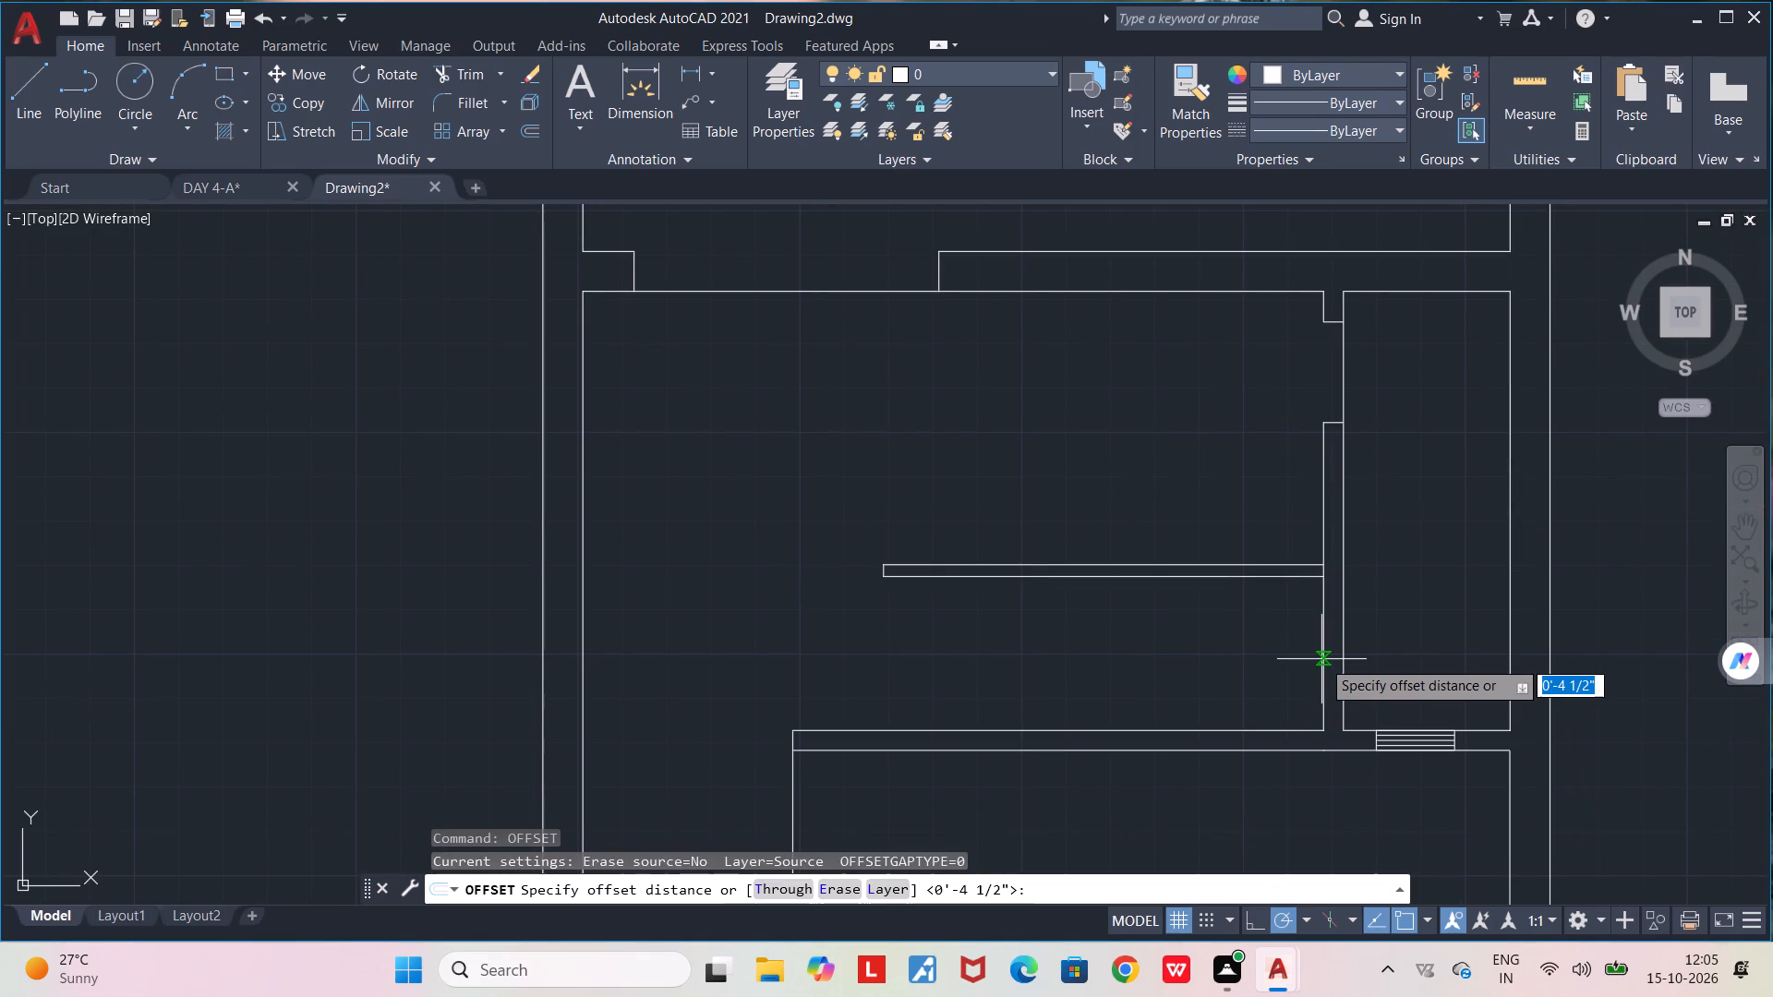
left_click(1321, 648)
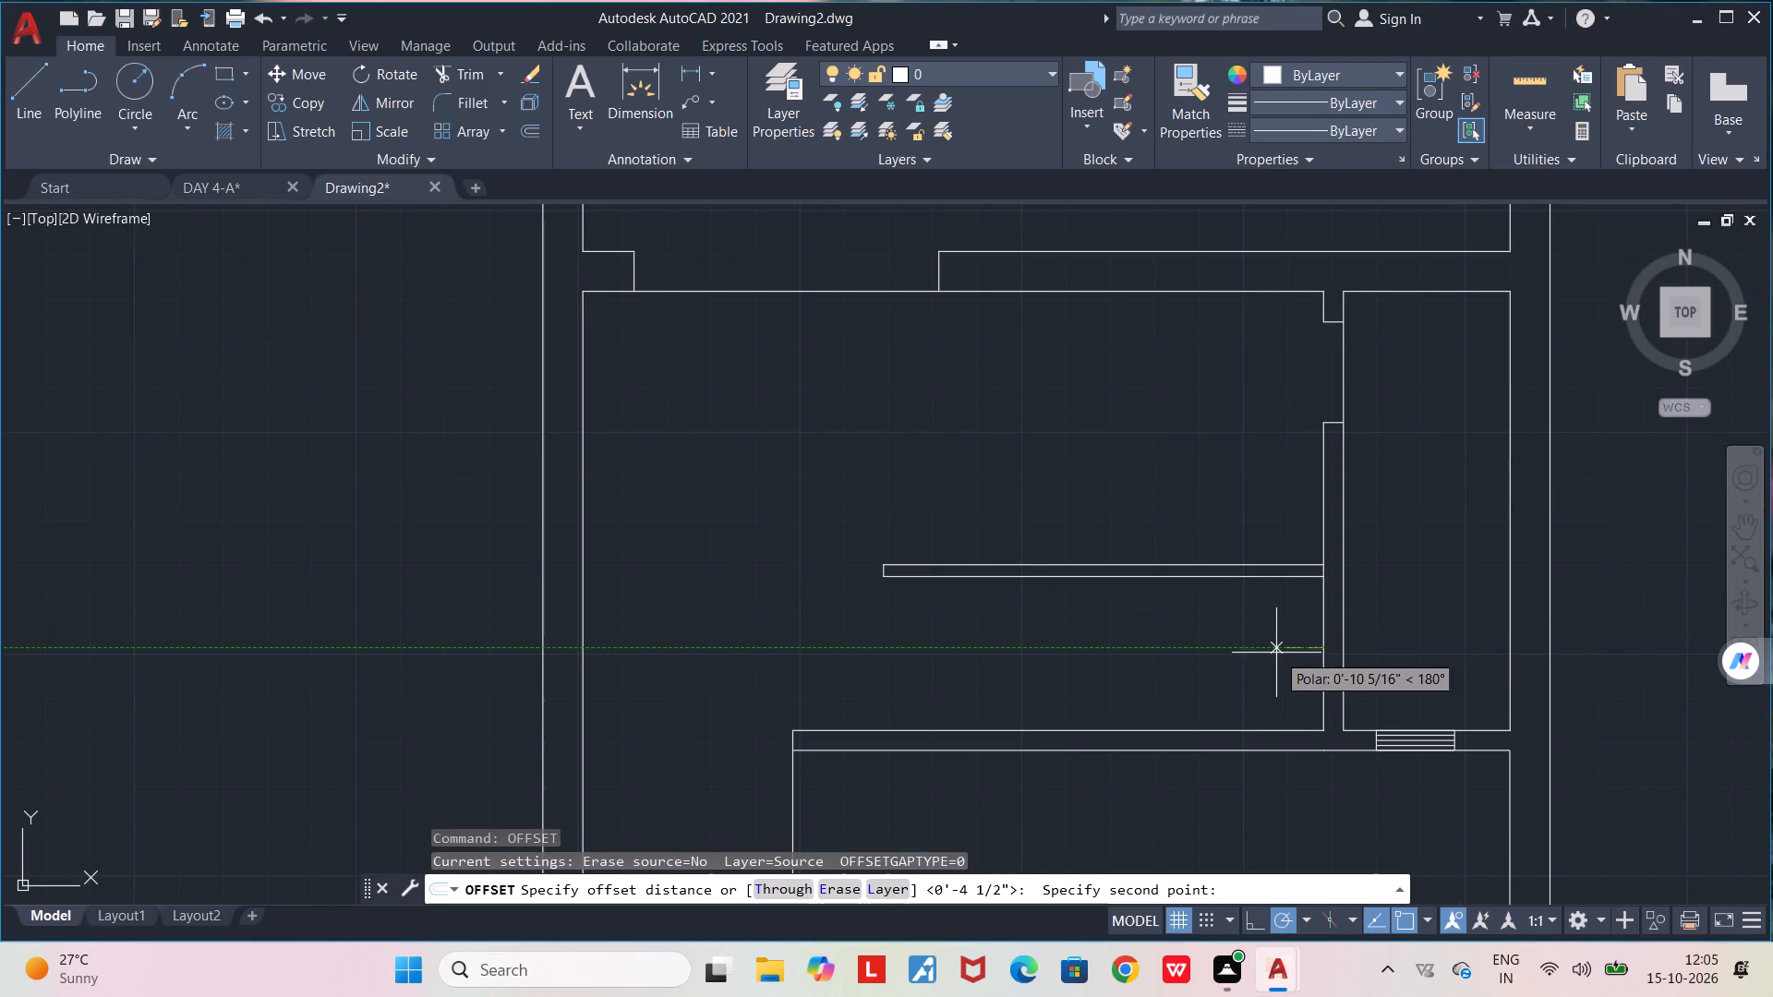
type("10\"")
key("Return")
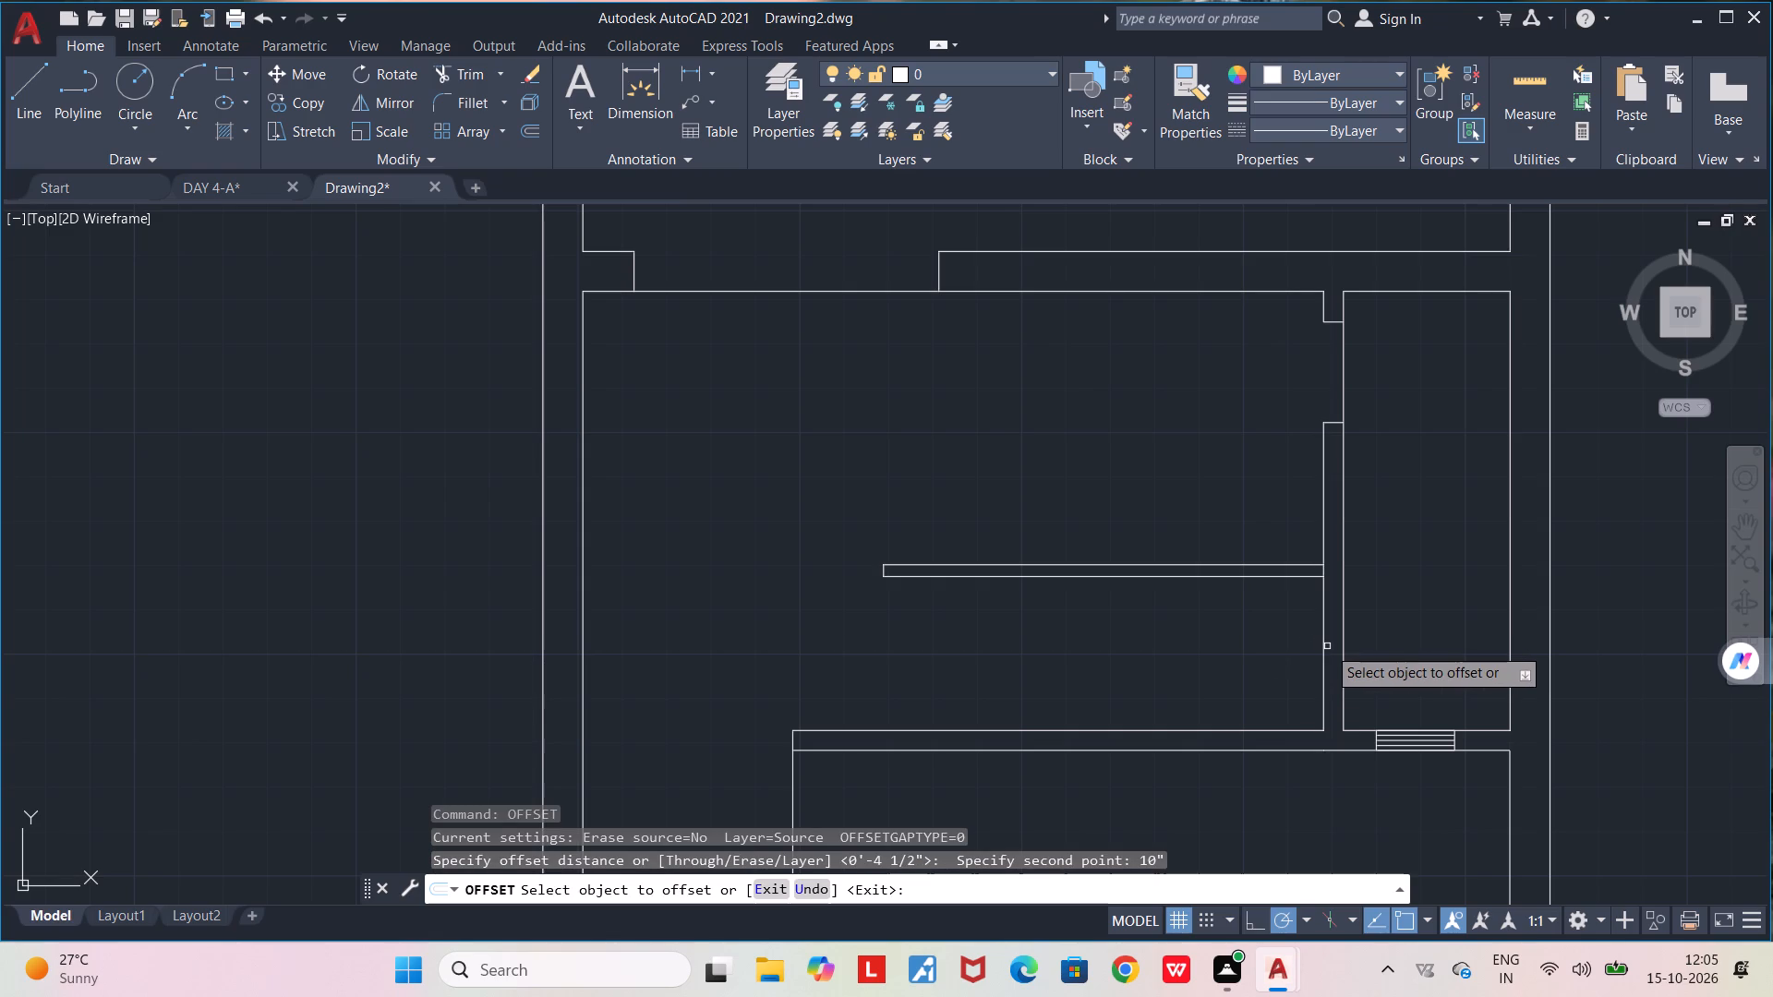
left_click(1326, 646)
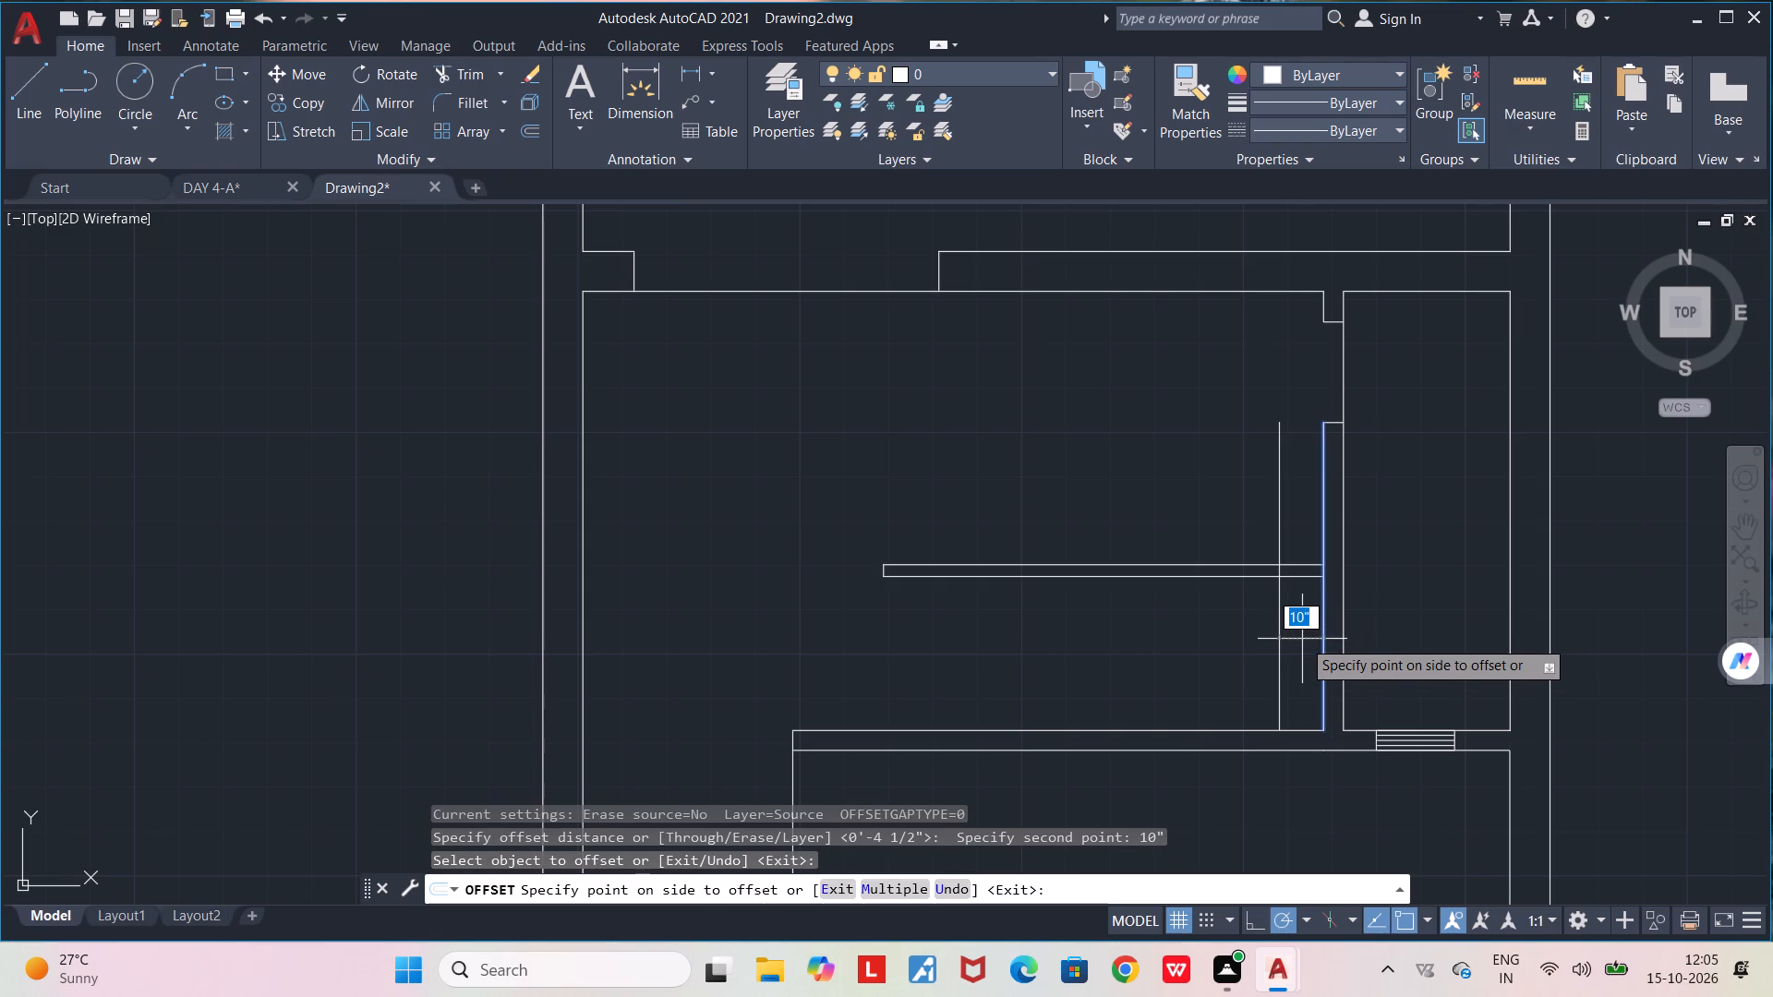
left_click(1302, 639)
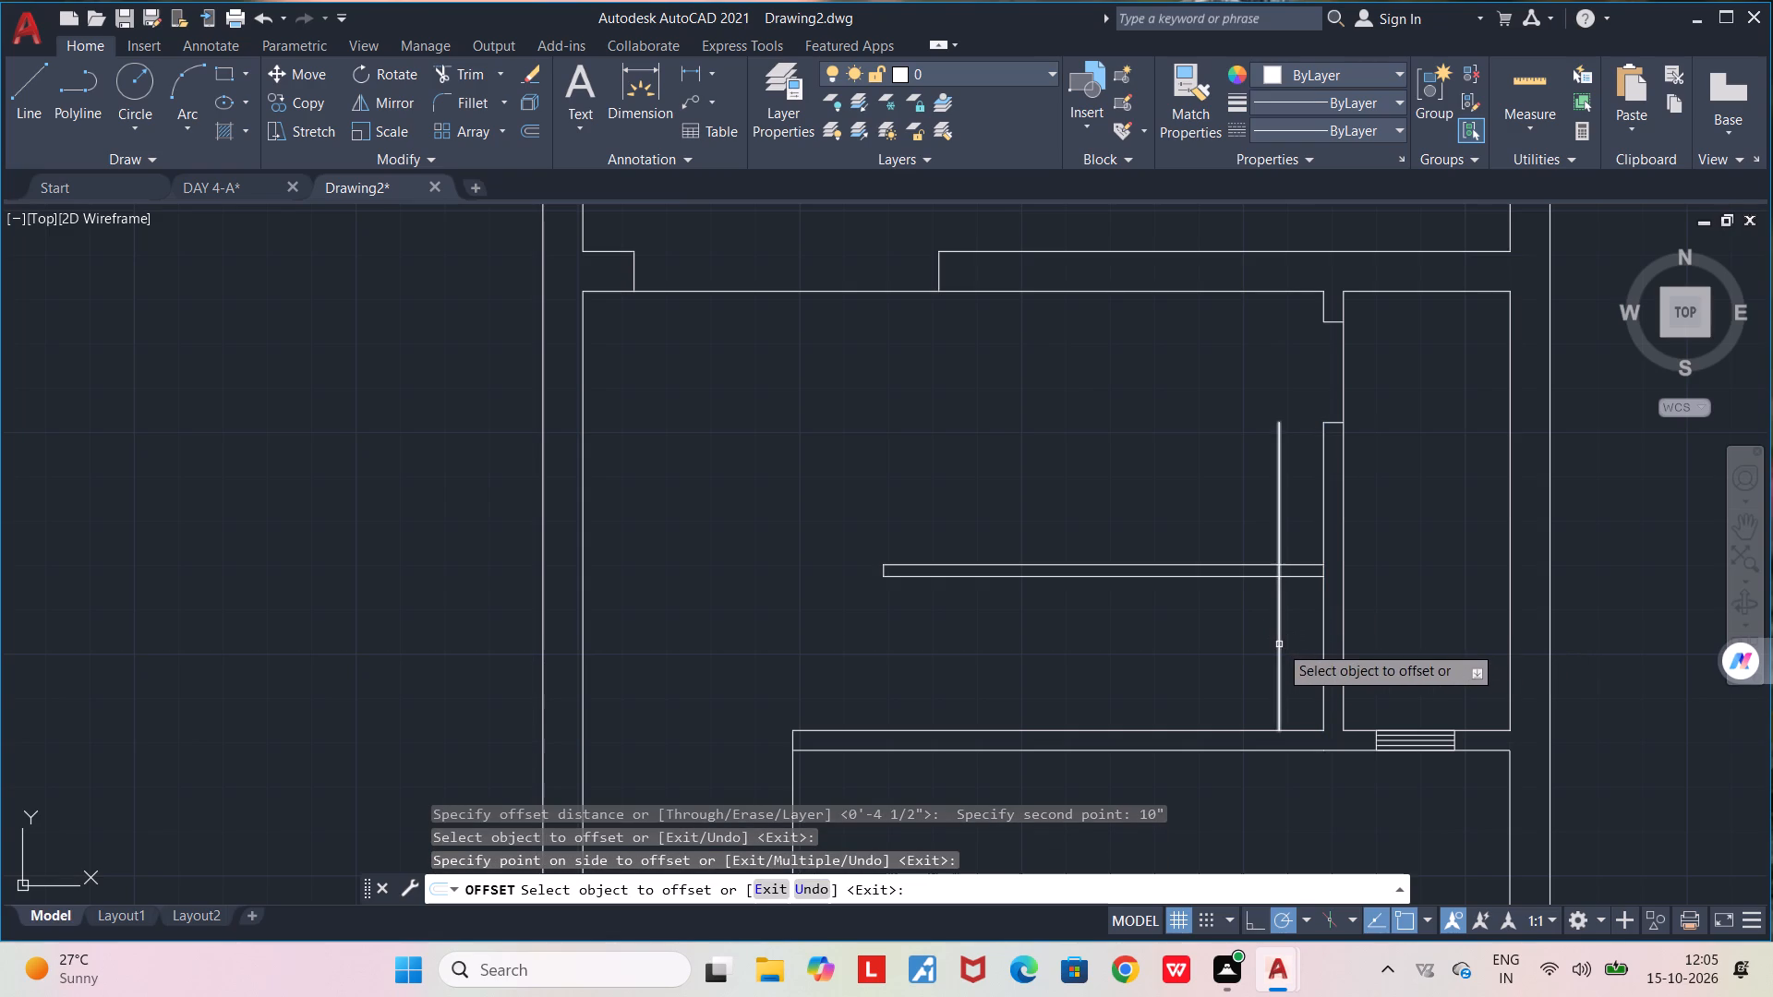
left_click(1279, 644)
left_click(1258, 644)
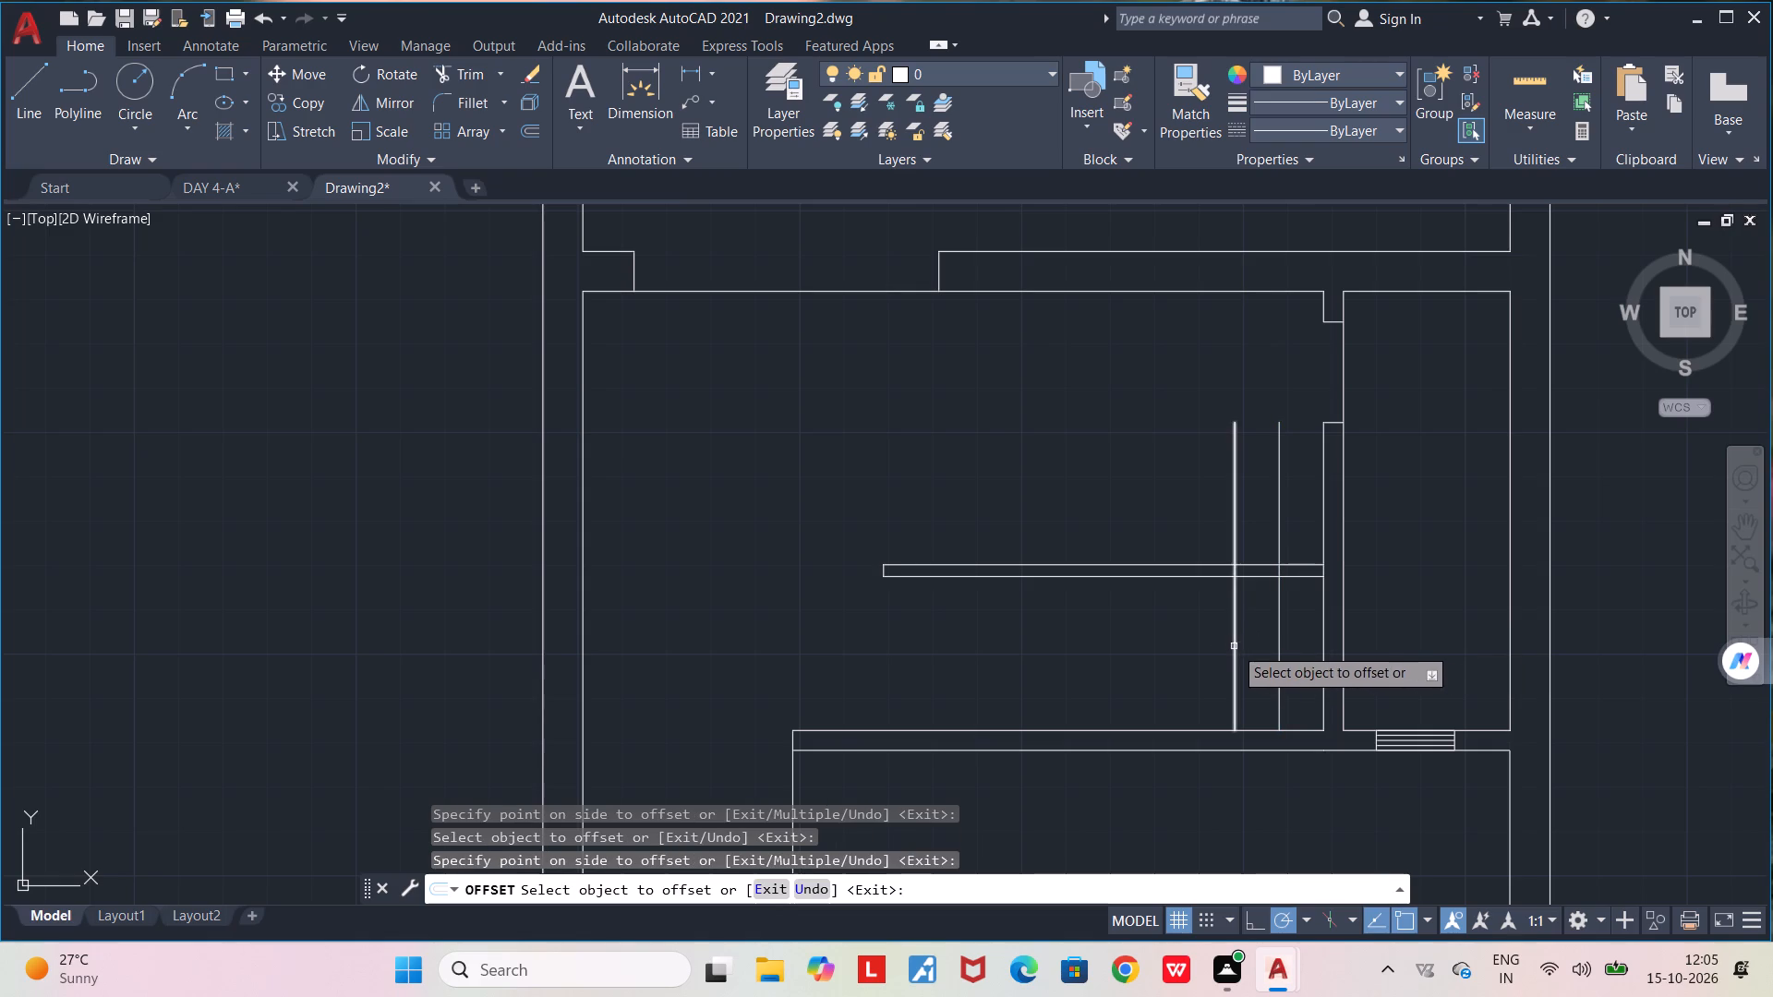
left_click(1227, 647)
left_click(1235, 662)
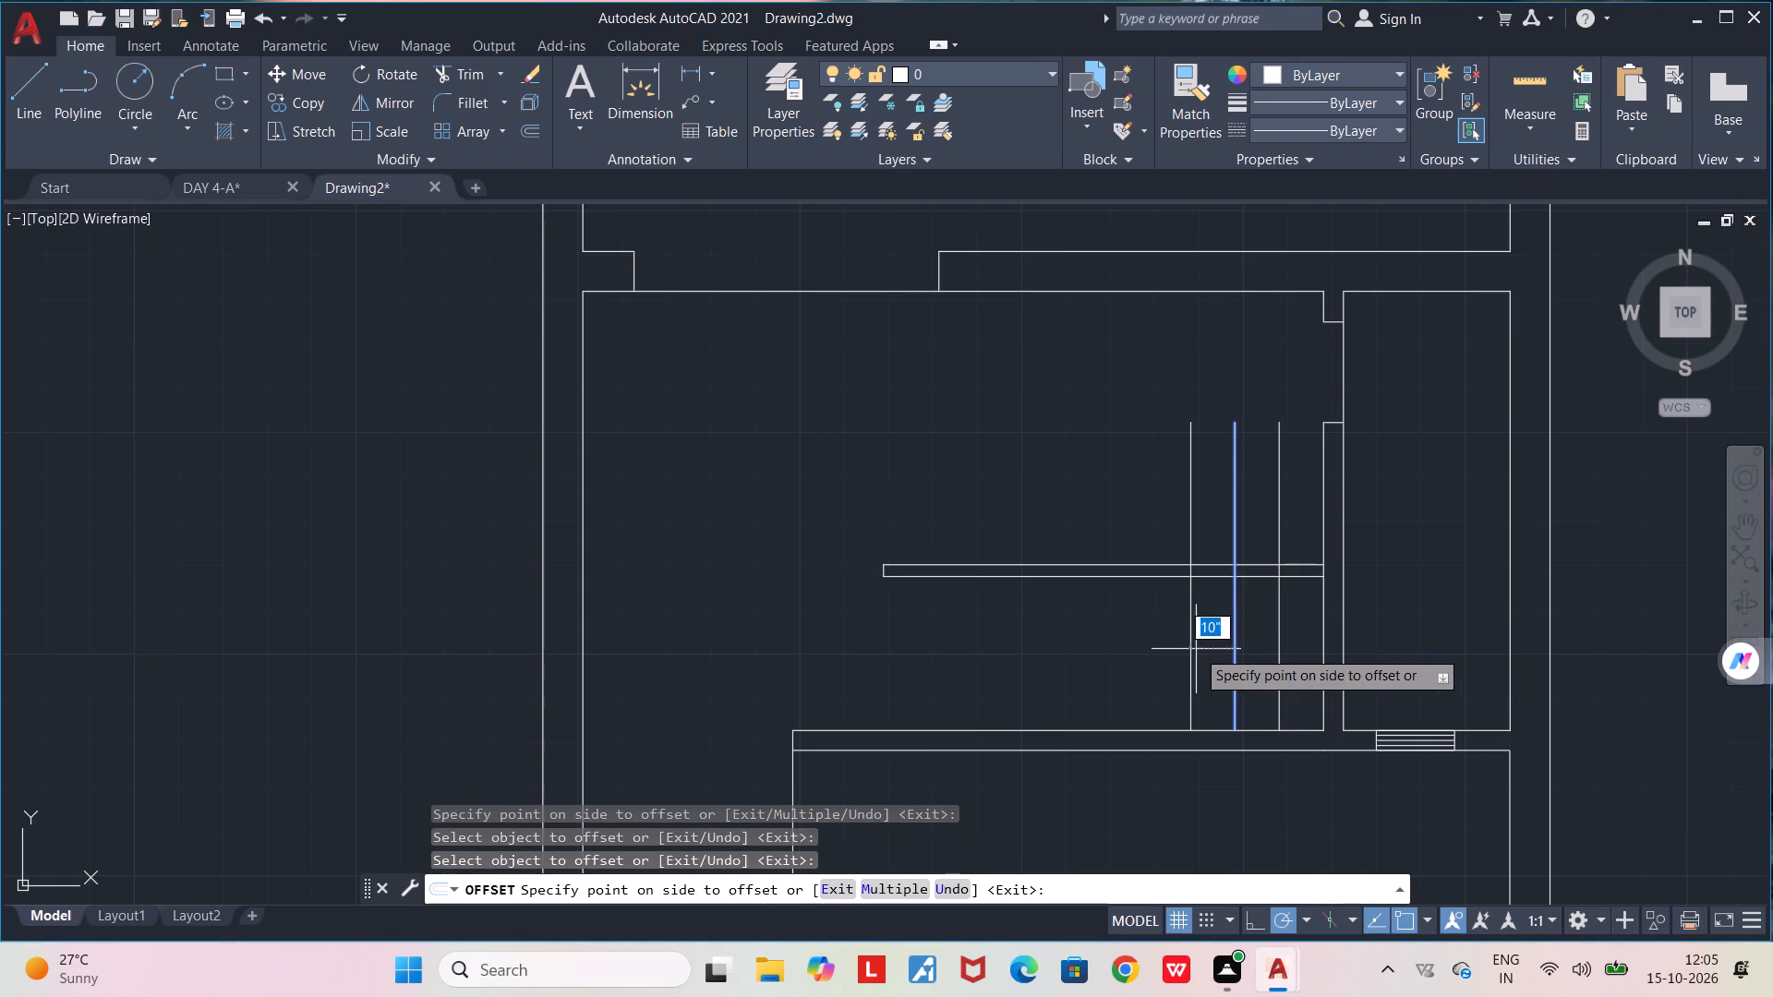
left_click(1196, 649)
left_click(1196, 653)
left_click(1193, 653)
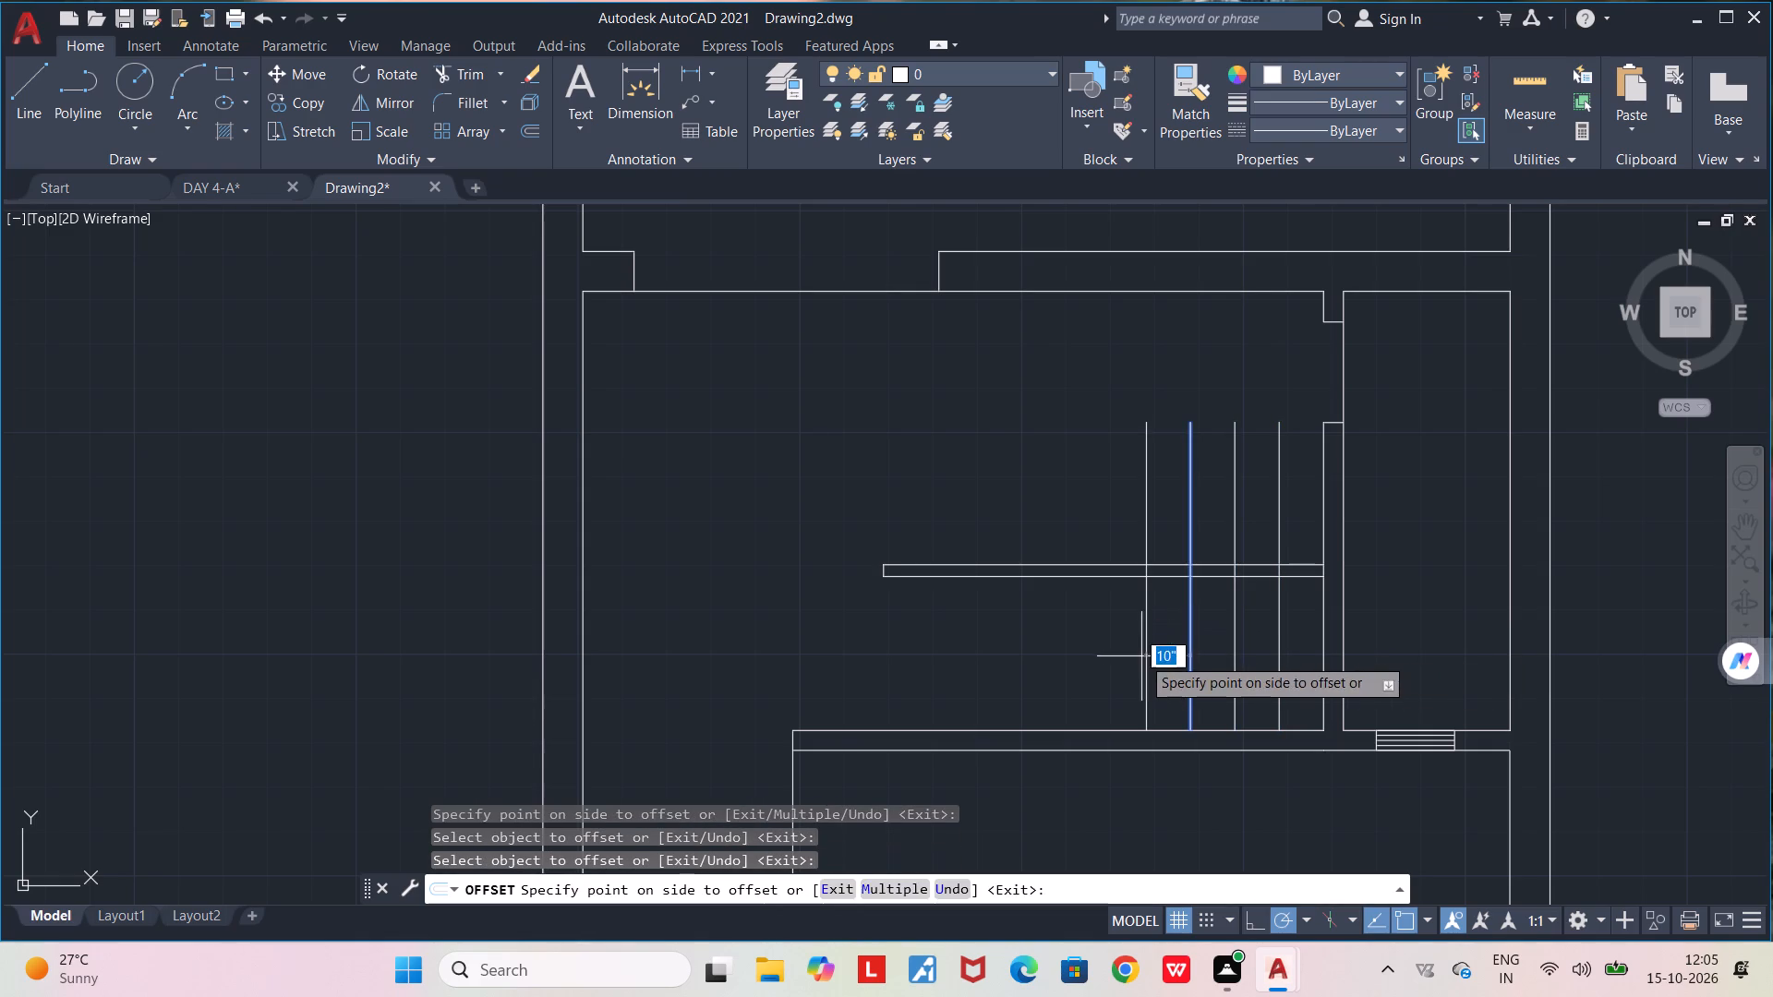
left_click(1141, 656)
Offset five more stair tread lines leftward at 10" spacing, each from the previous one.
left_click(1147, 661)
left_click(1105, 667)
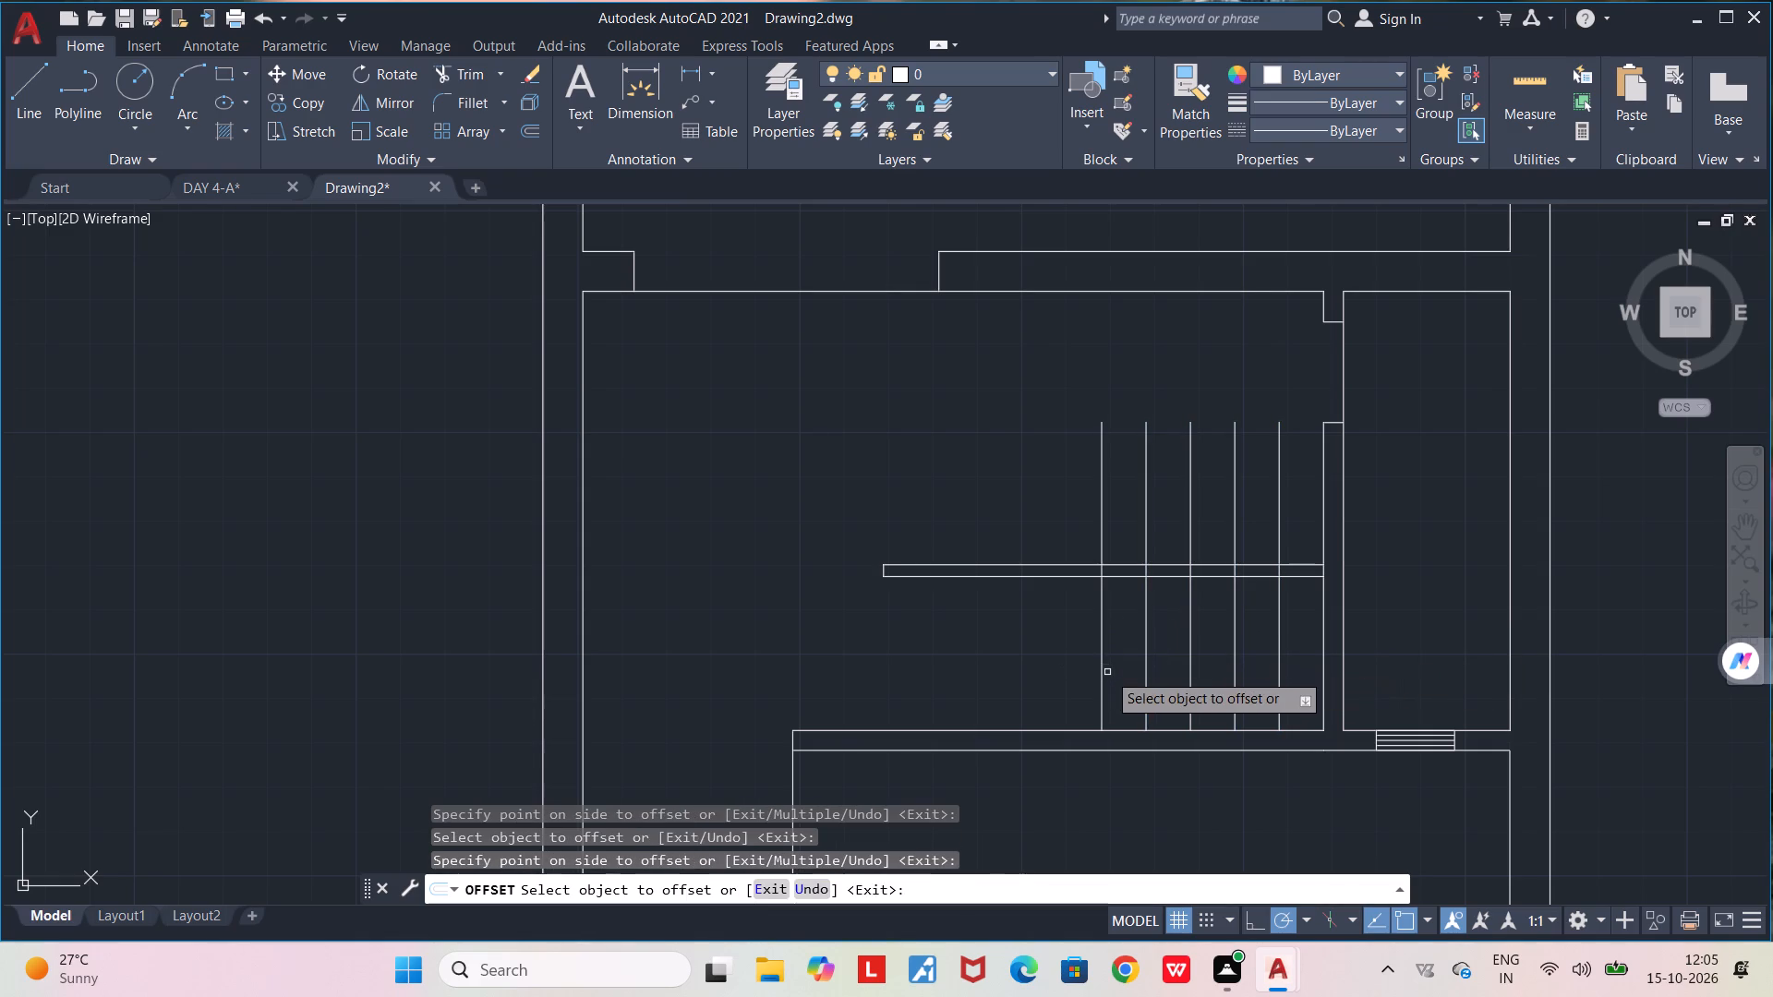
left_click(1104, 670)
left_click(1040, 679)
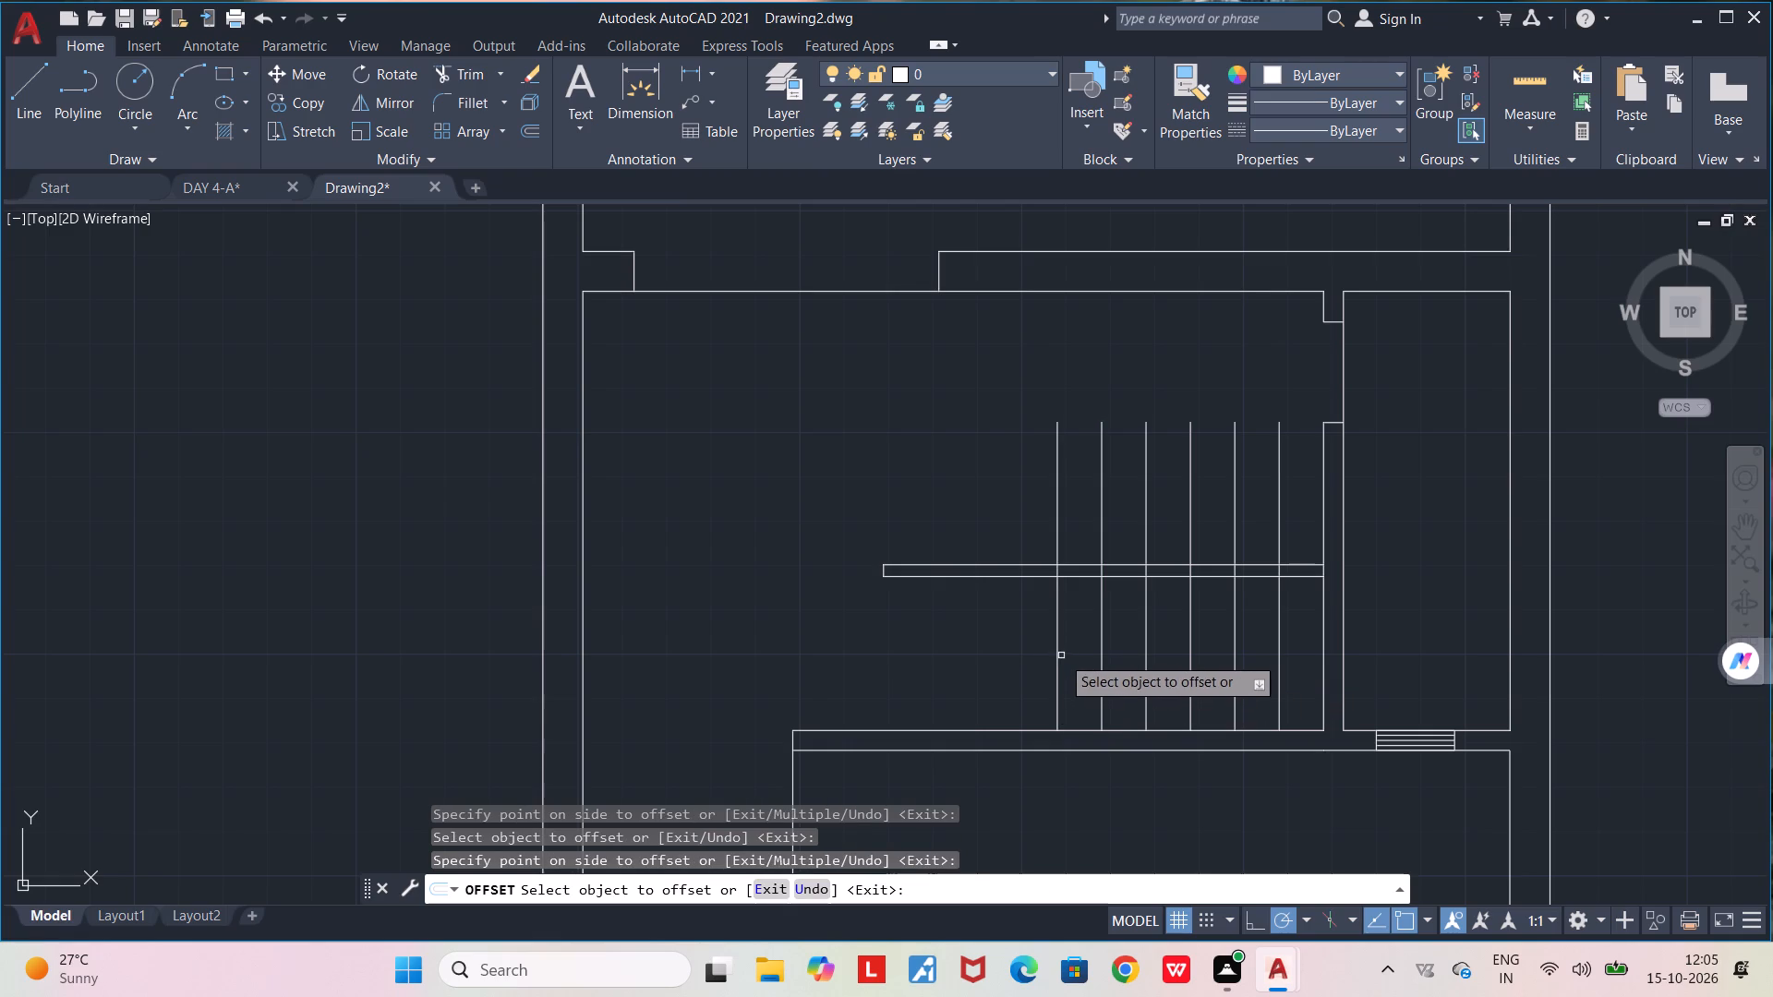
left_click(1056, 654)
left_click(1016, 642)
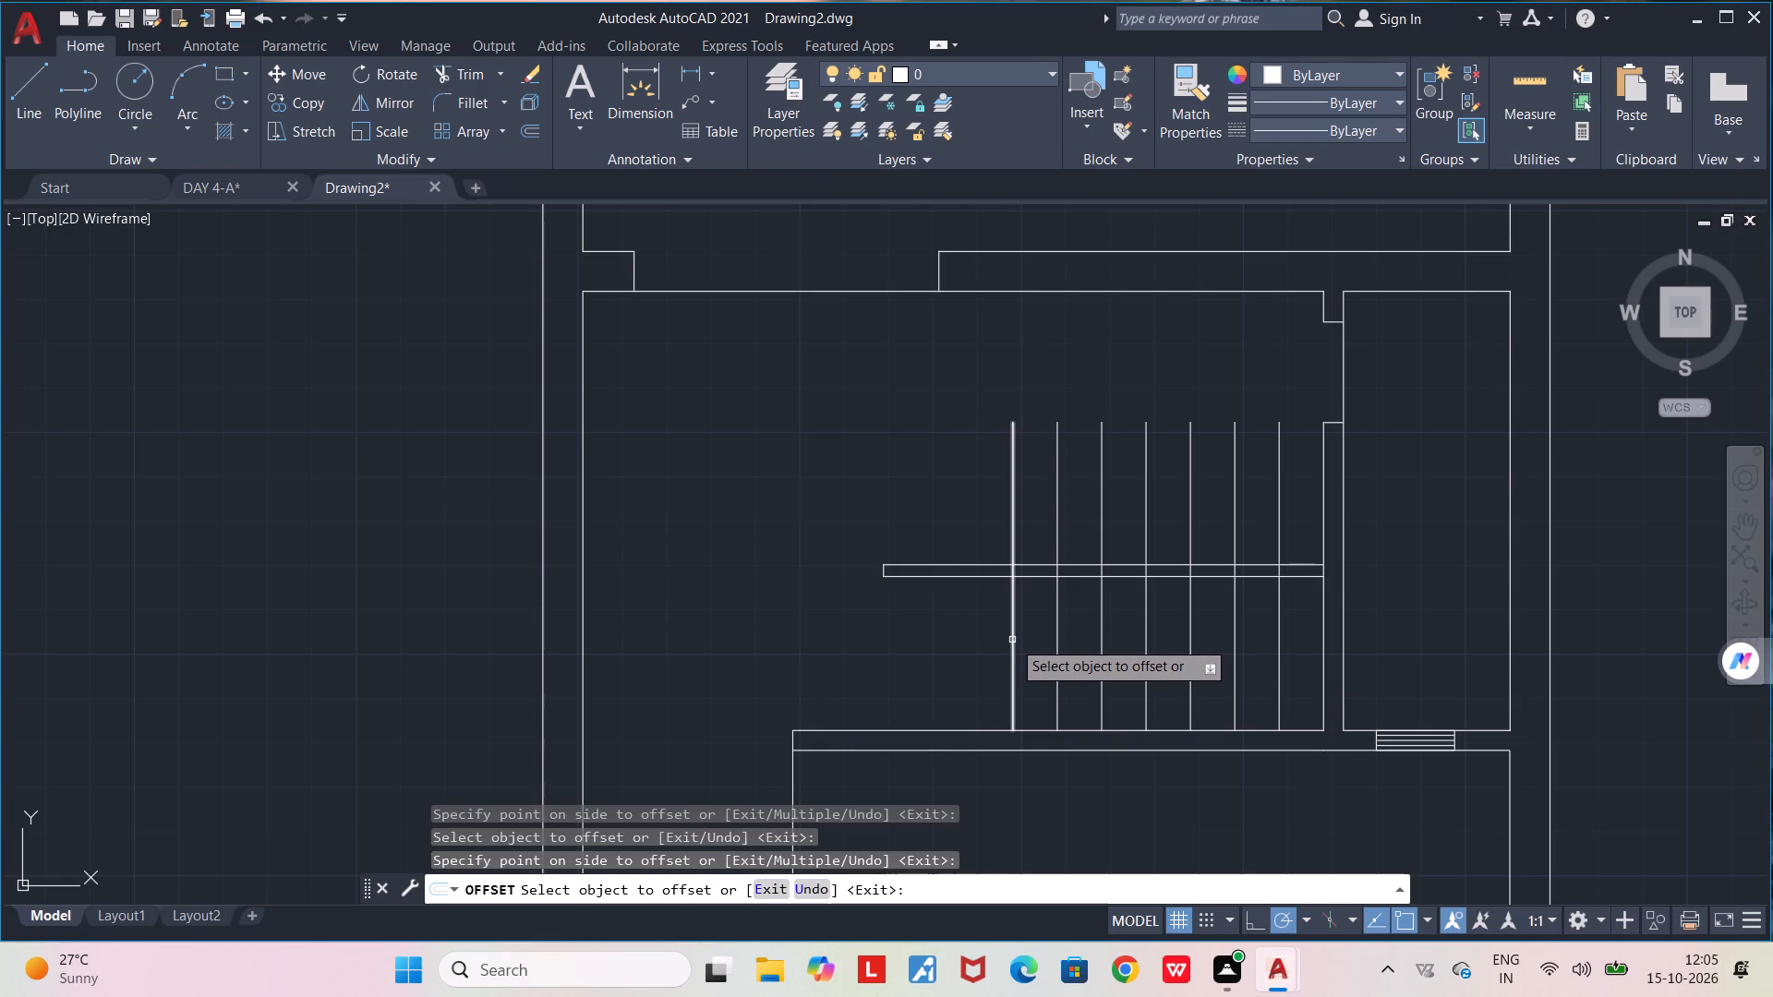
left_click(1012, 640)
left_click(979, 642)
left_click(970, 648)
left_click(933, 654)
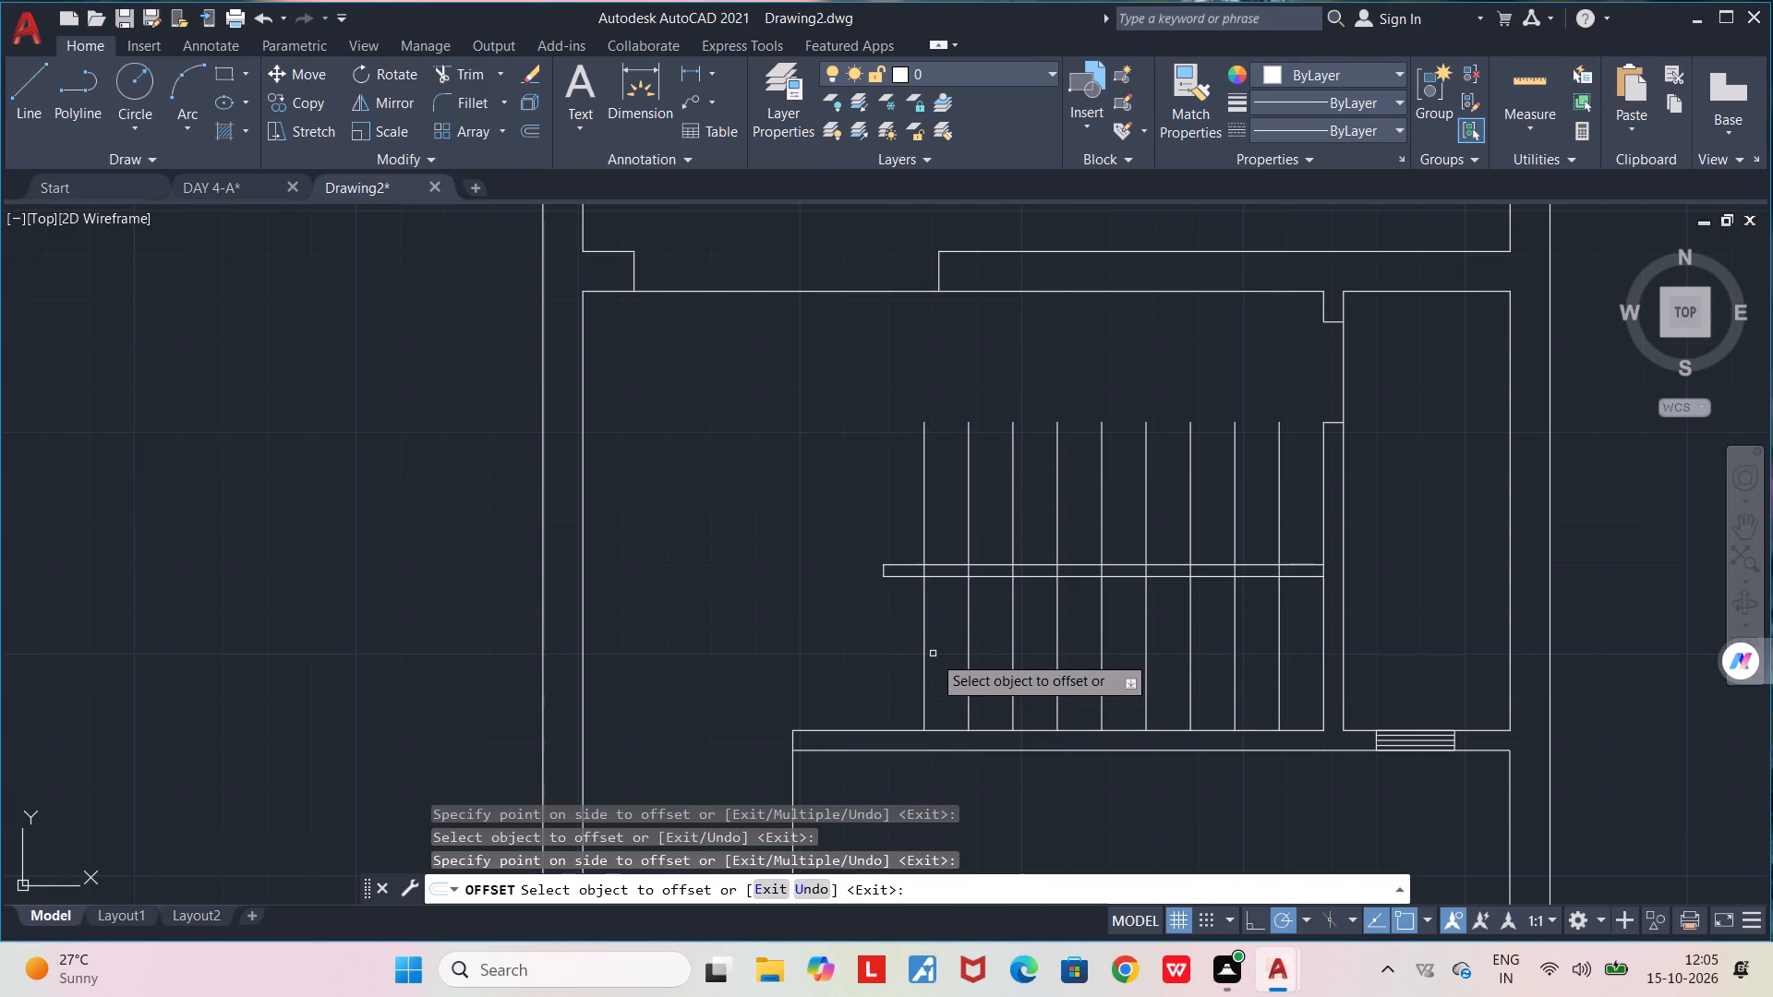
scroll(935, 657, "down", 1)
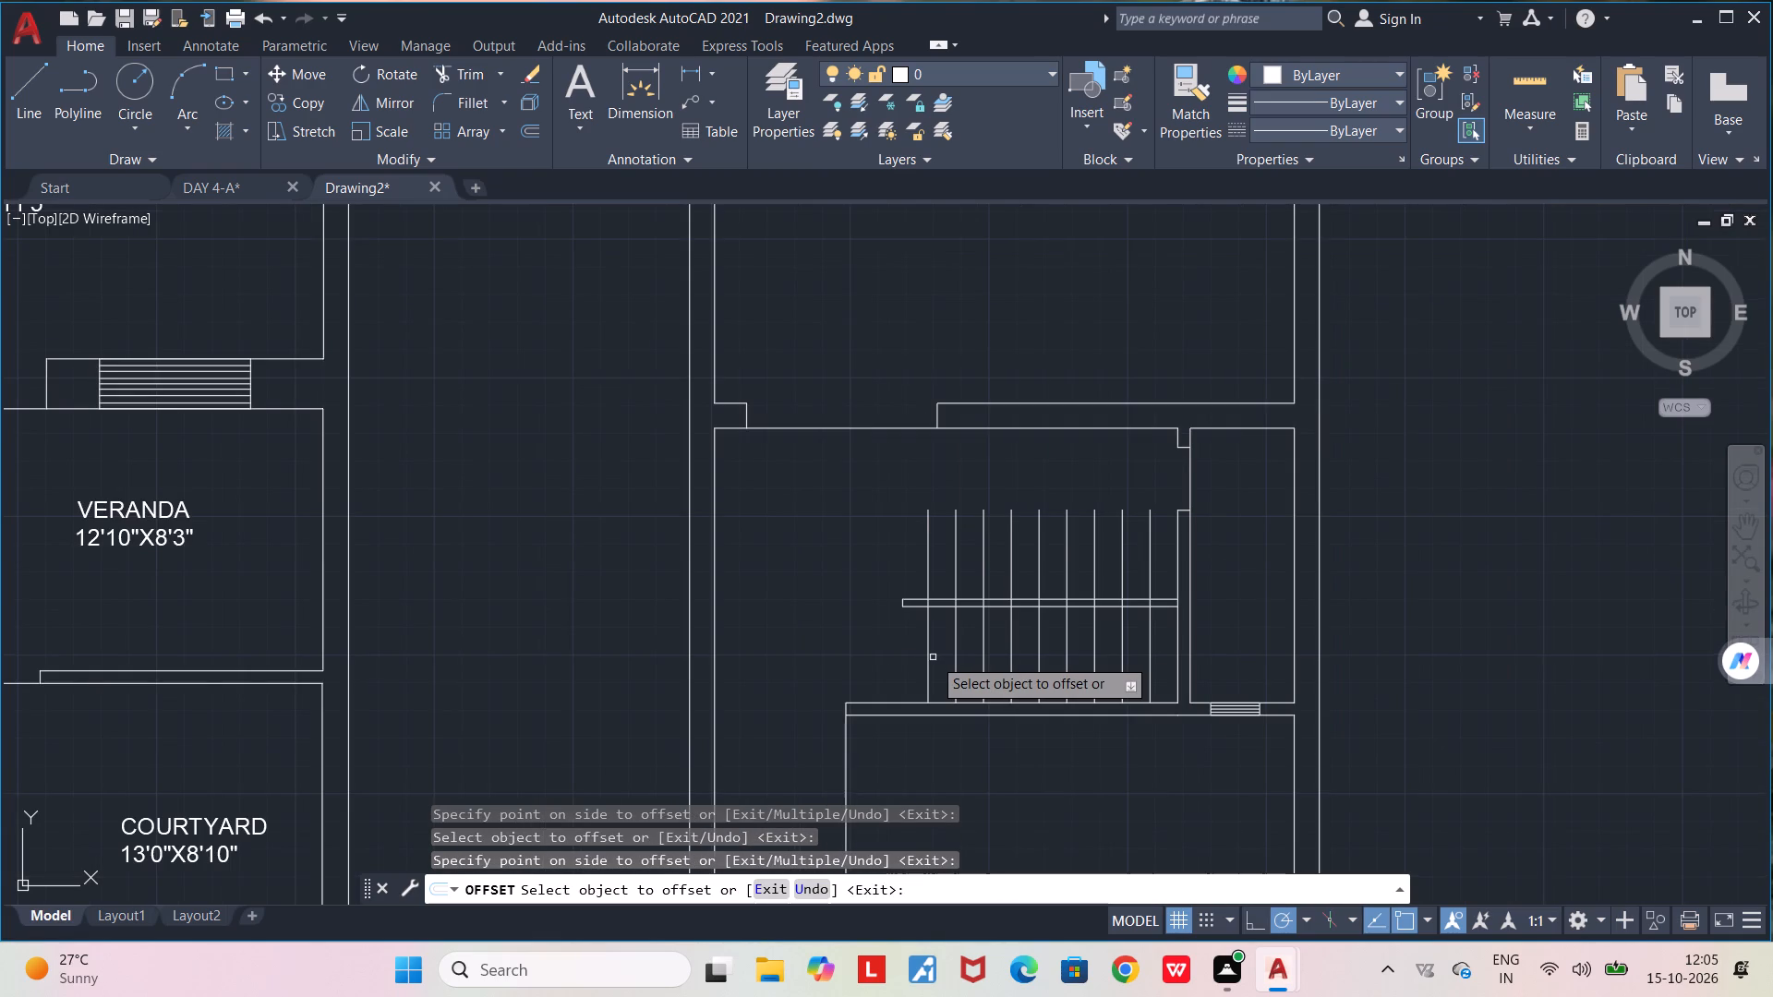
scroll(933, 657, "up", 2)
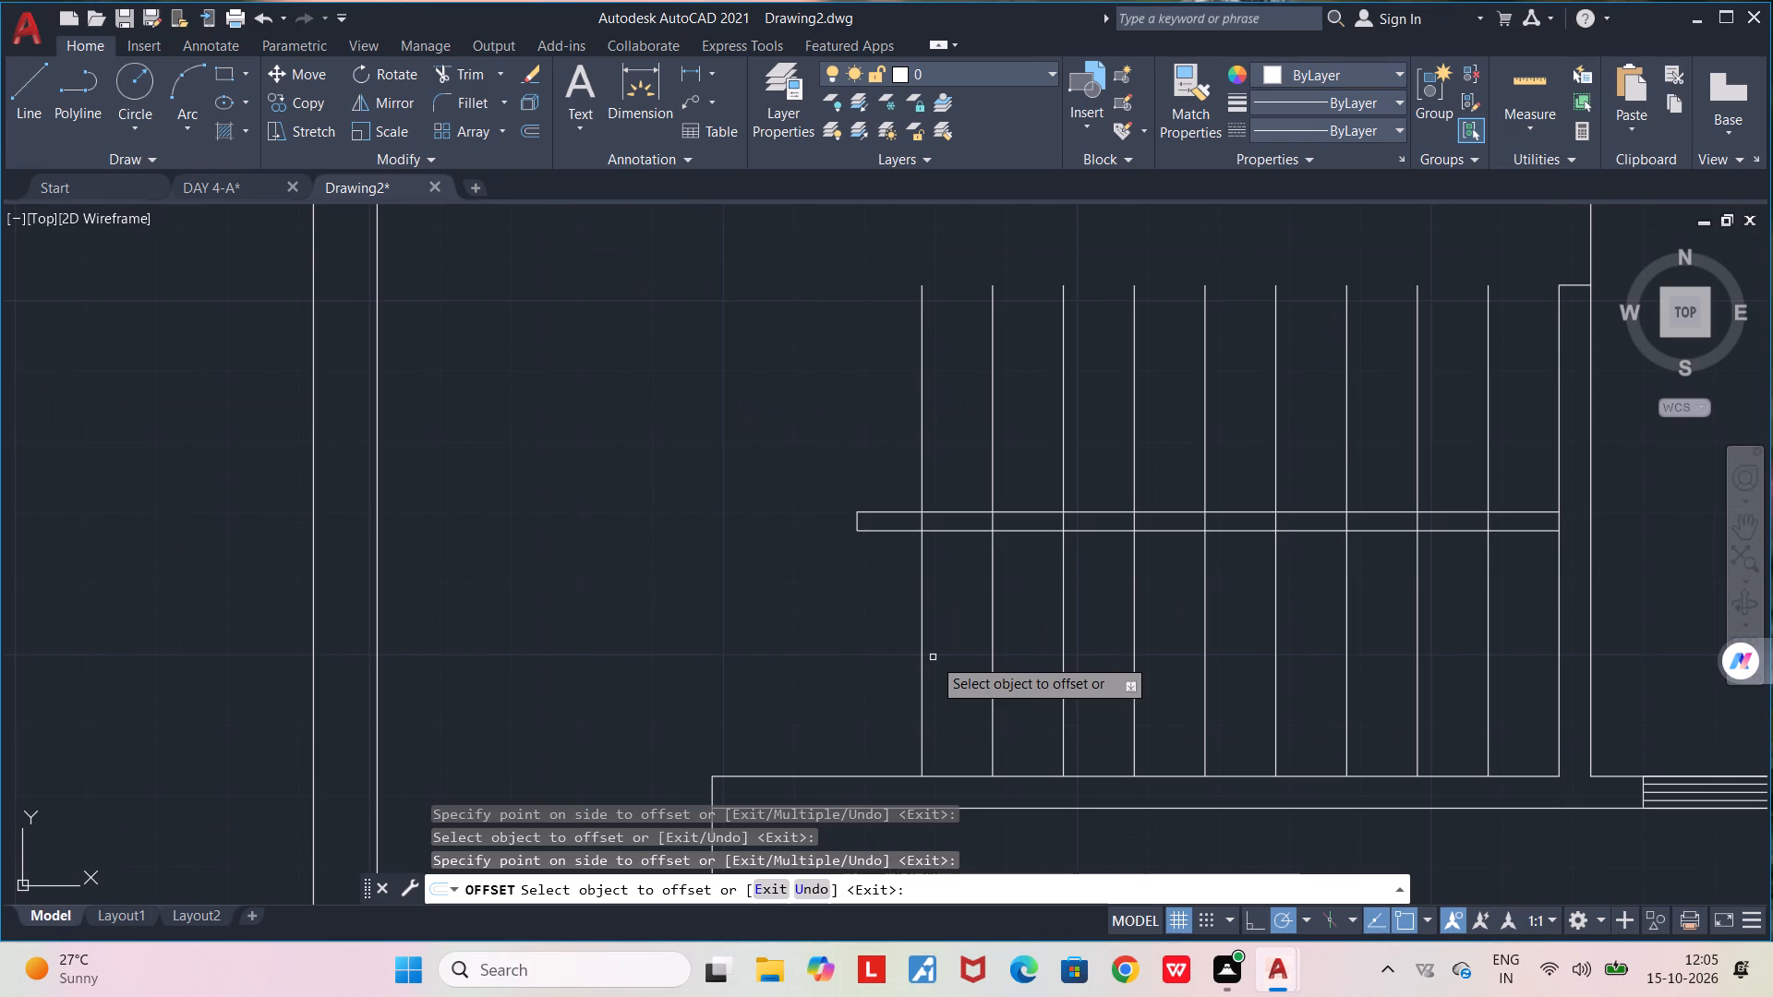
Trim the parts of all nine tread lines that extend above the horizontal double line.
key("space")
type("TR")
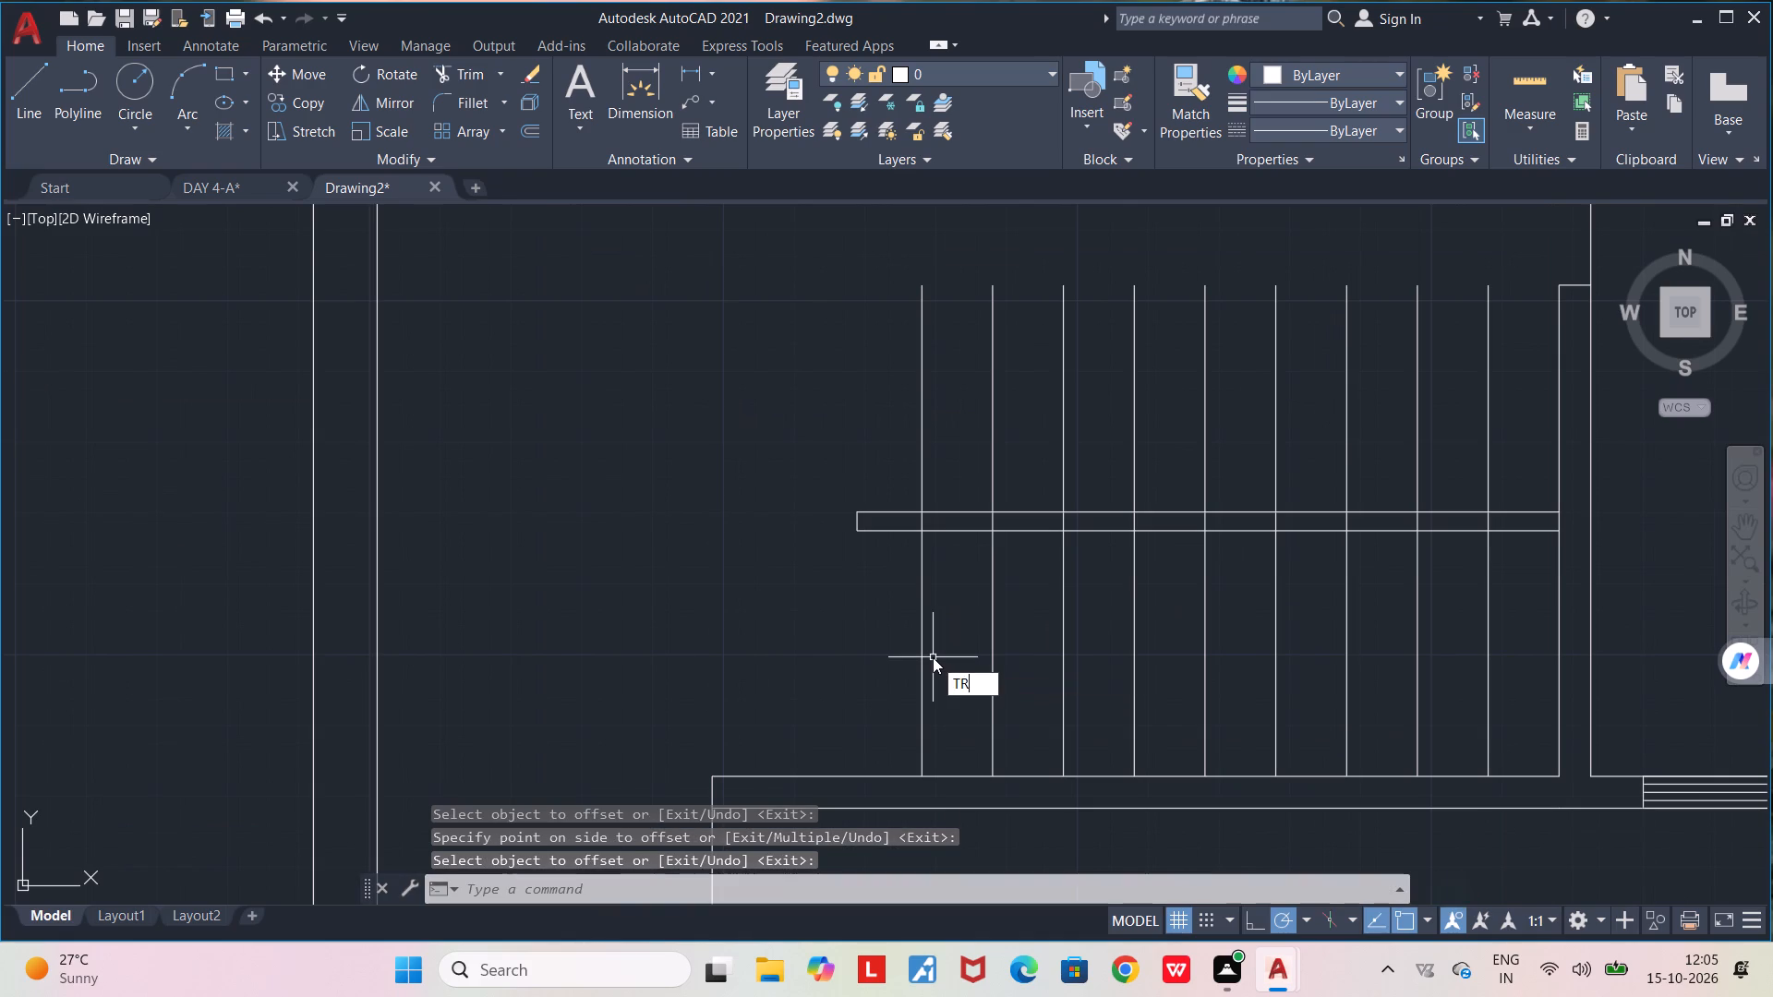
key("Return")
left_click_drag(905, 450, 1338, 436)
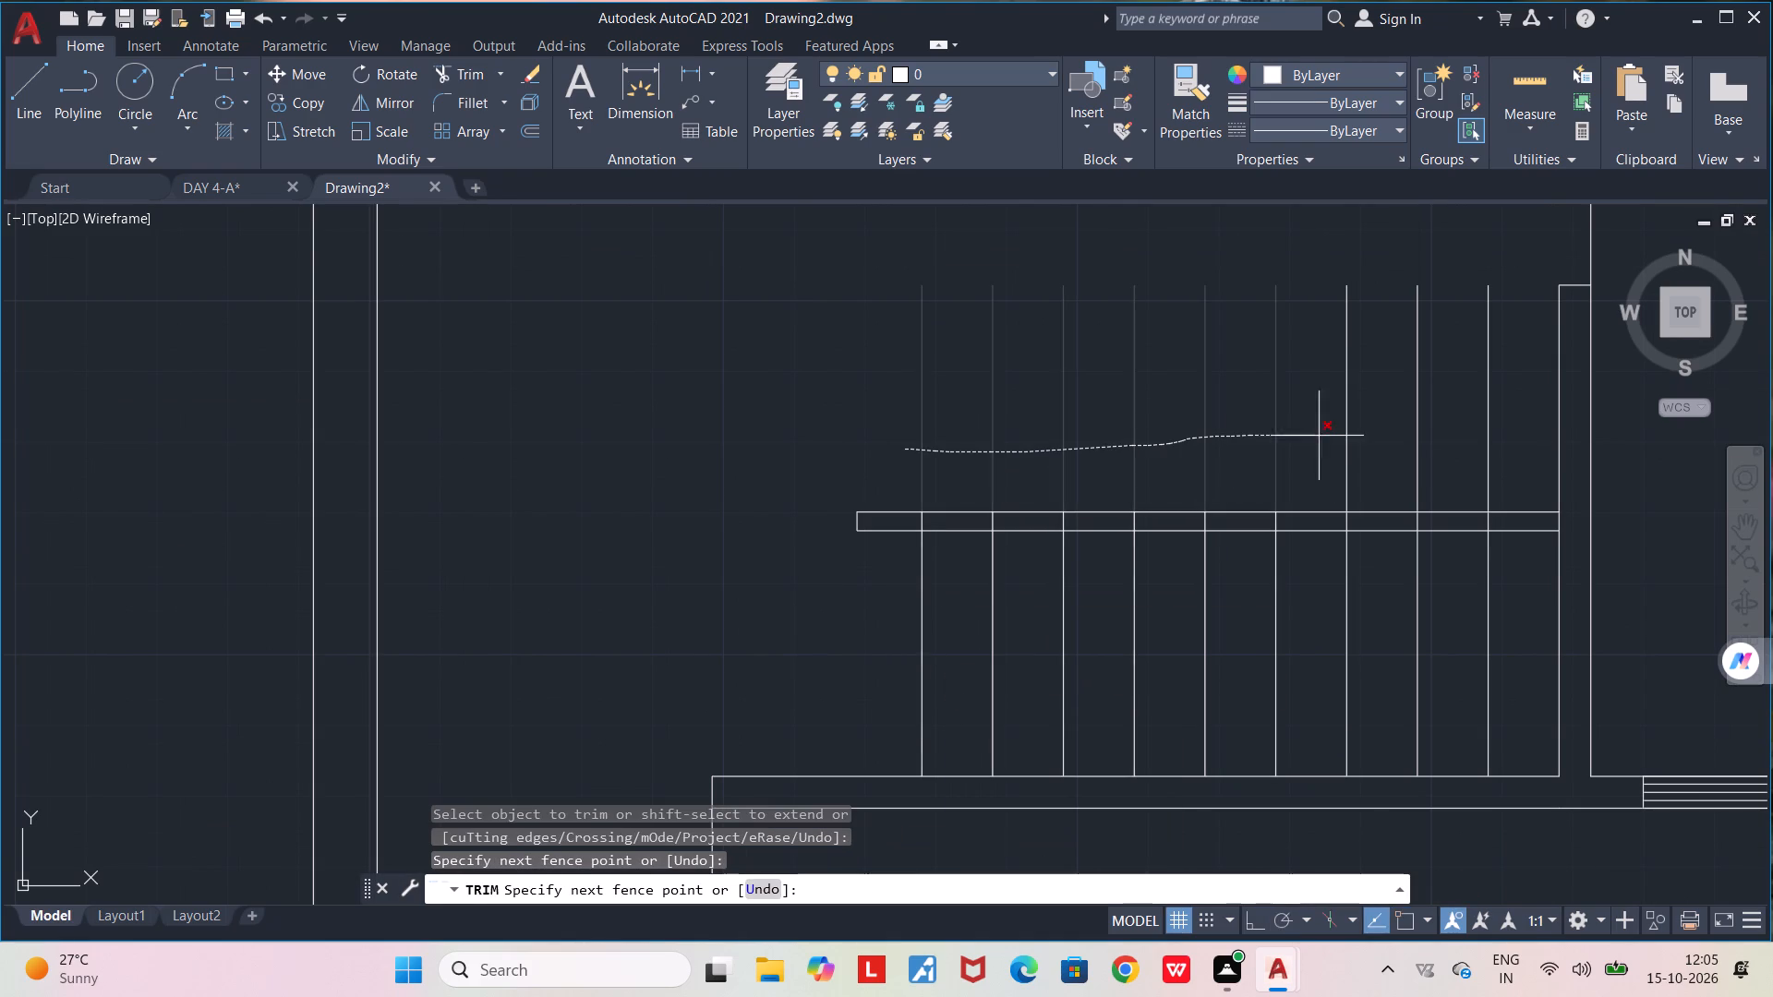
left_click_drag(1338, 436, 1503, 441)
Trim the tread line segments inside the narrow gap between the two horizontal lines.
scroll(899, 597, "up", 3)
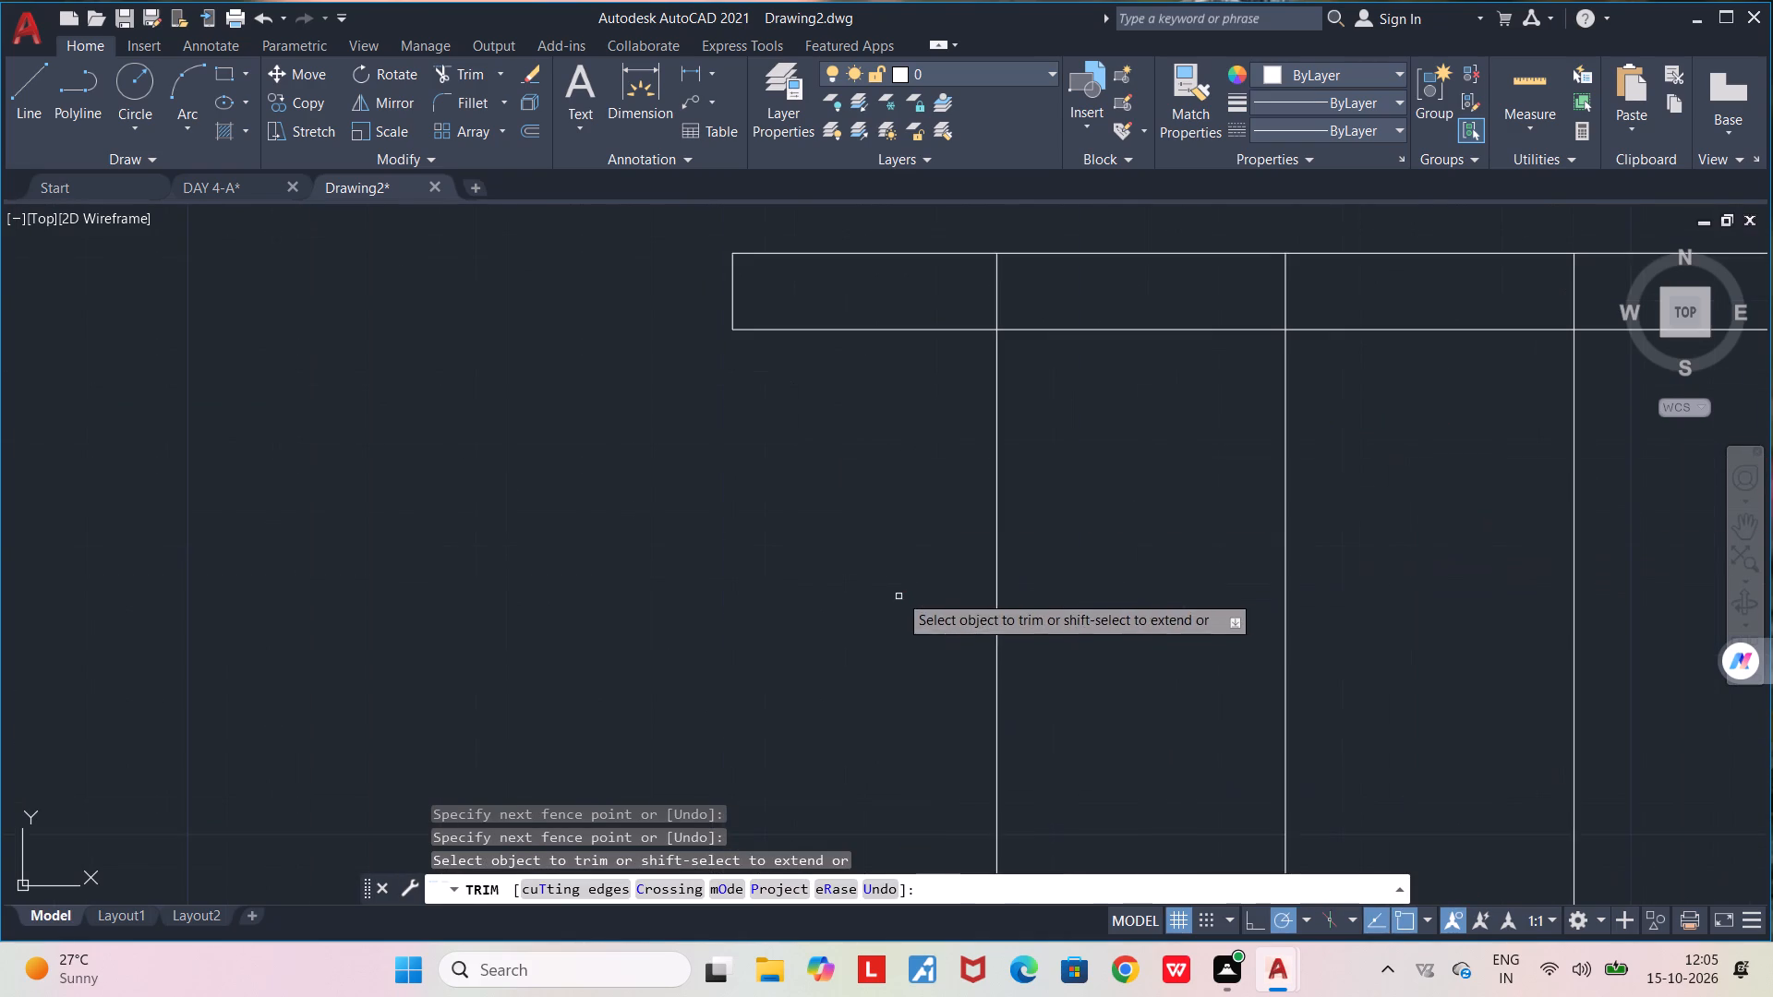
middle_click_drag(909, 530, 803, 755)
left_click_drag(868, 510, 1176, 512)
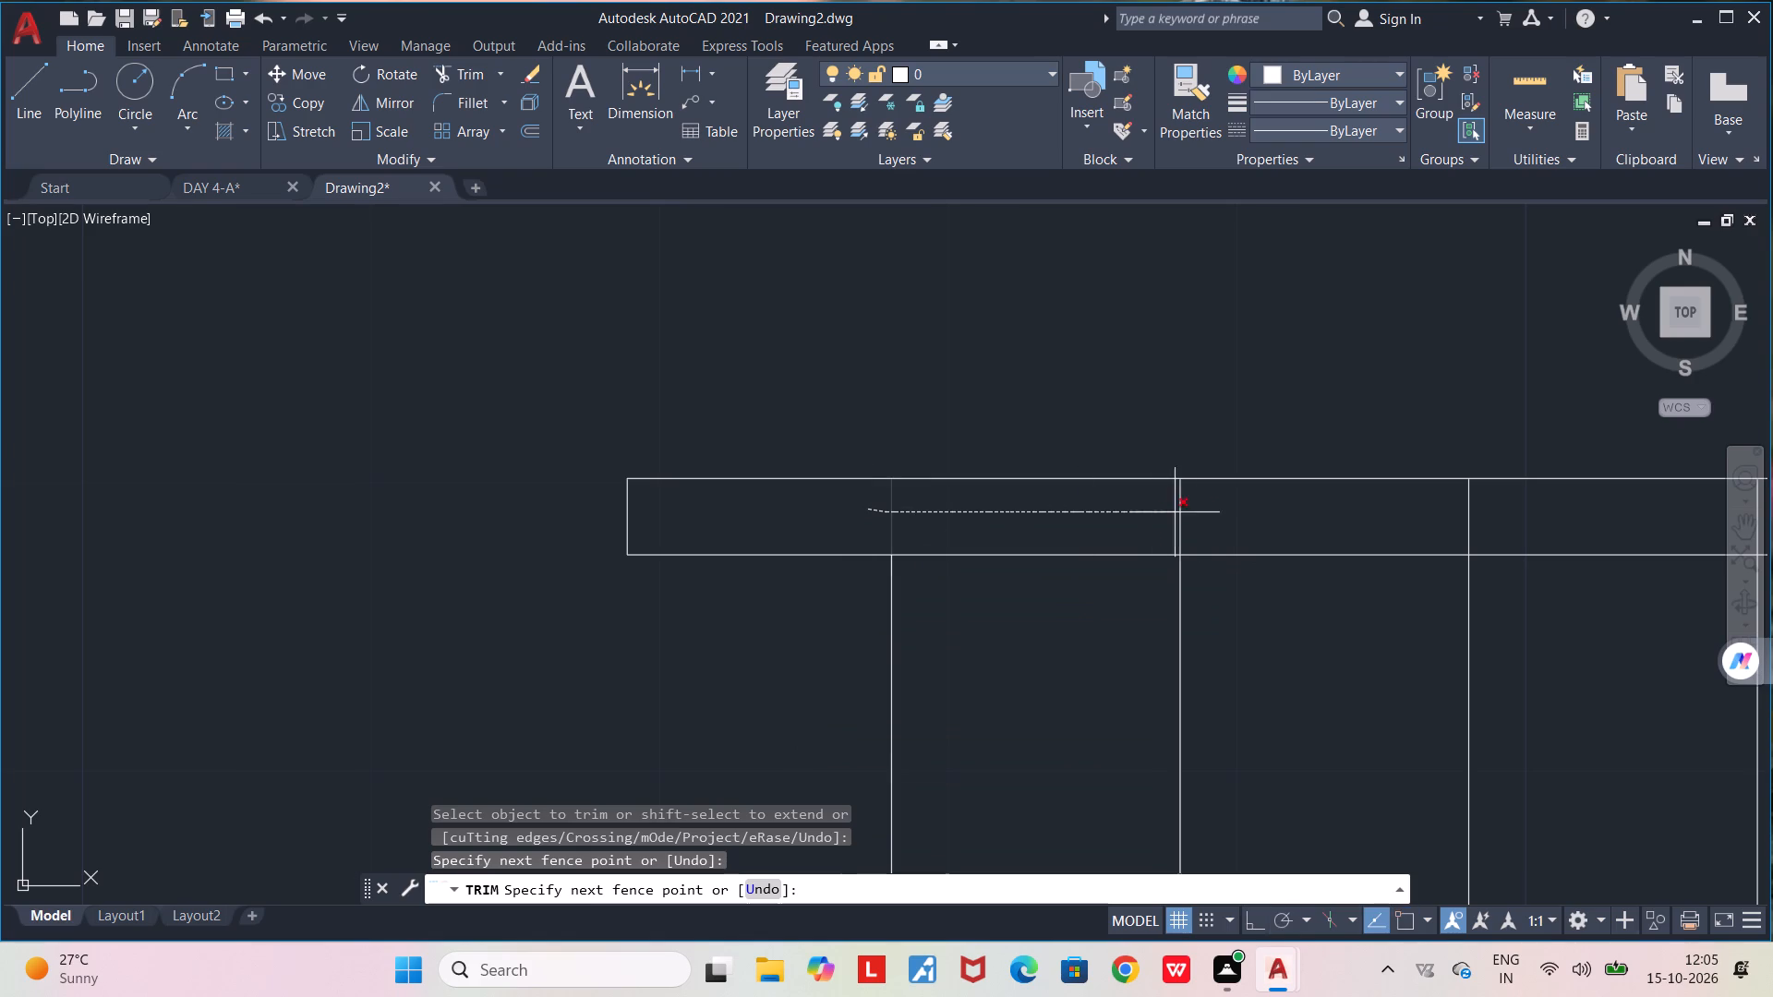
left_click_drag(1176, 512, 1541, 526)
middle_click_drag(1536, 525, 859, 615)
scroll(838, 612, "down", 2)
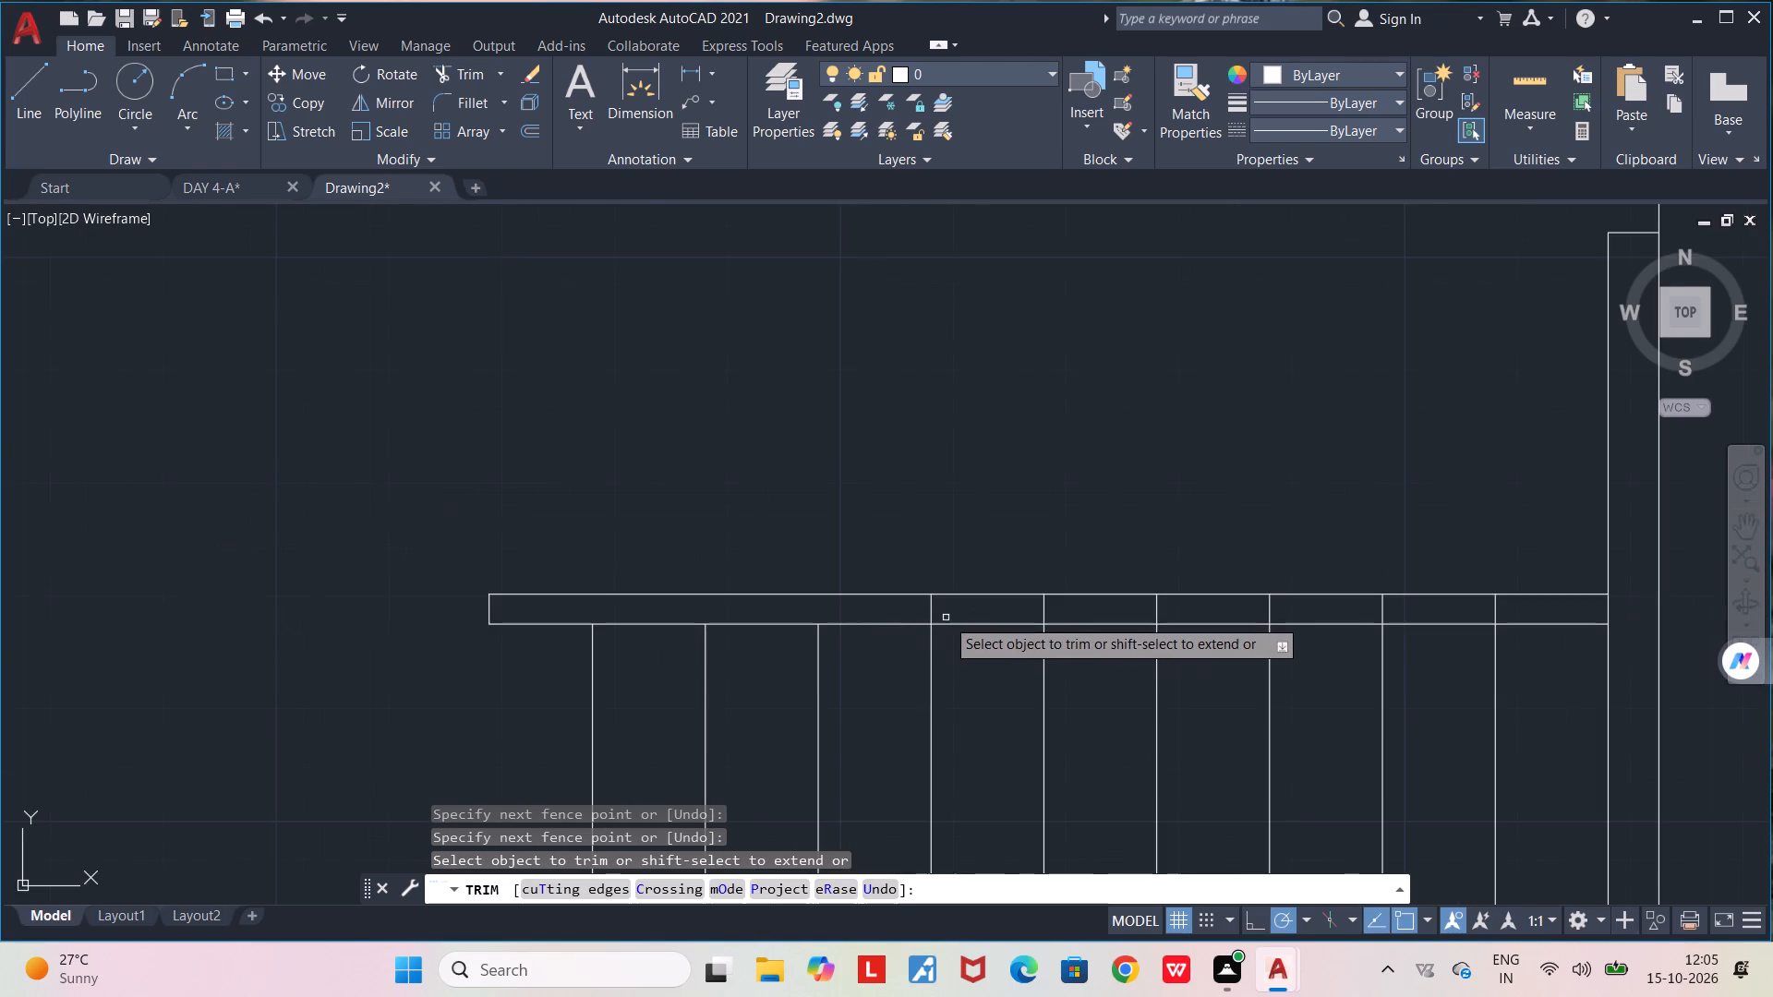
left_click_drag(923, 612, 1226, 611)
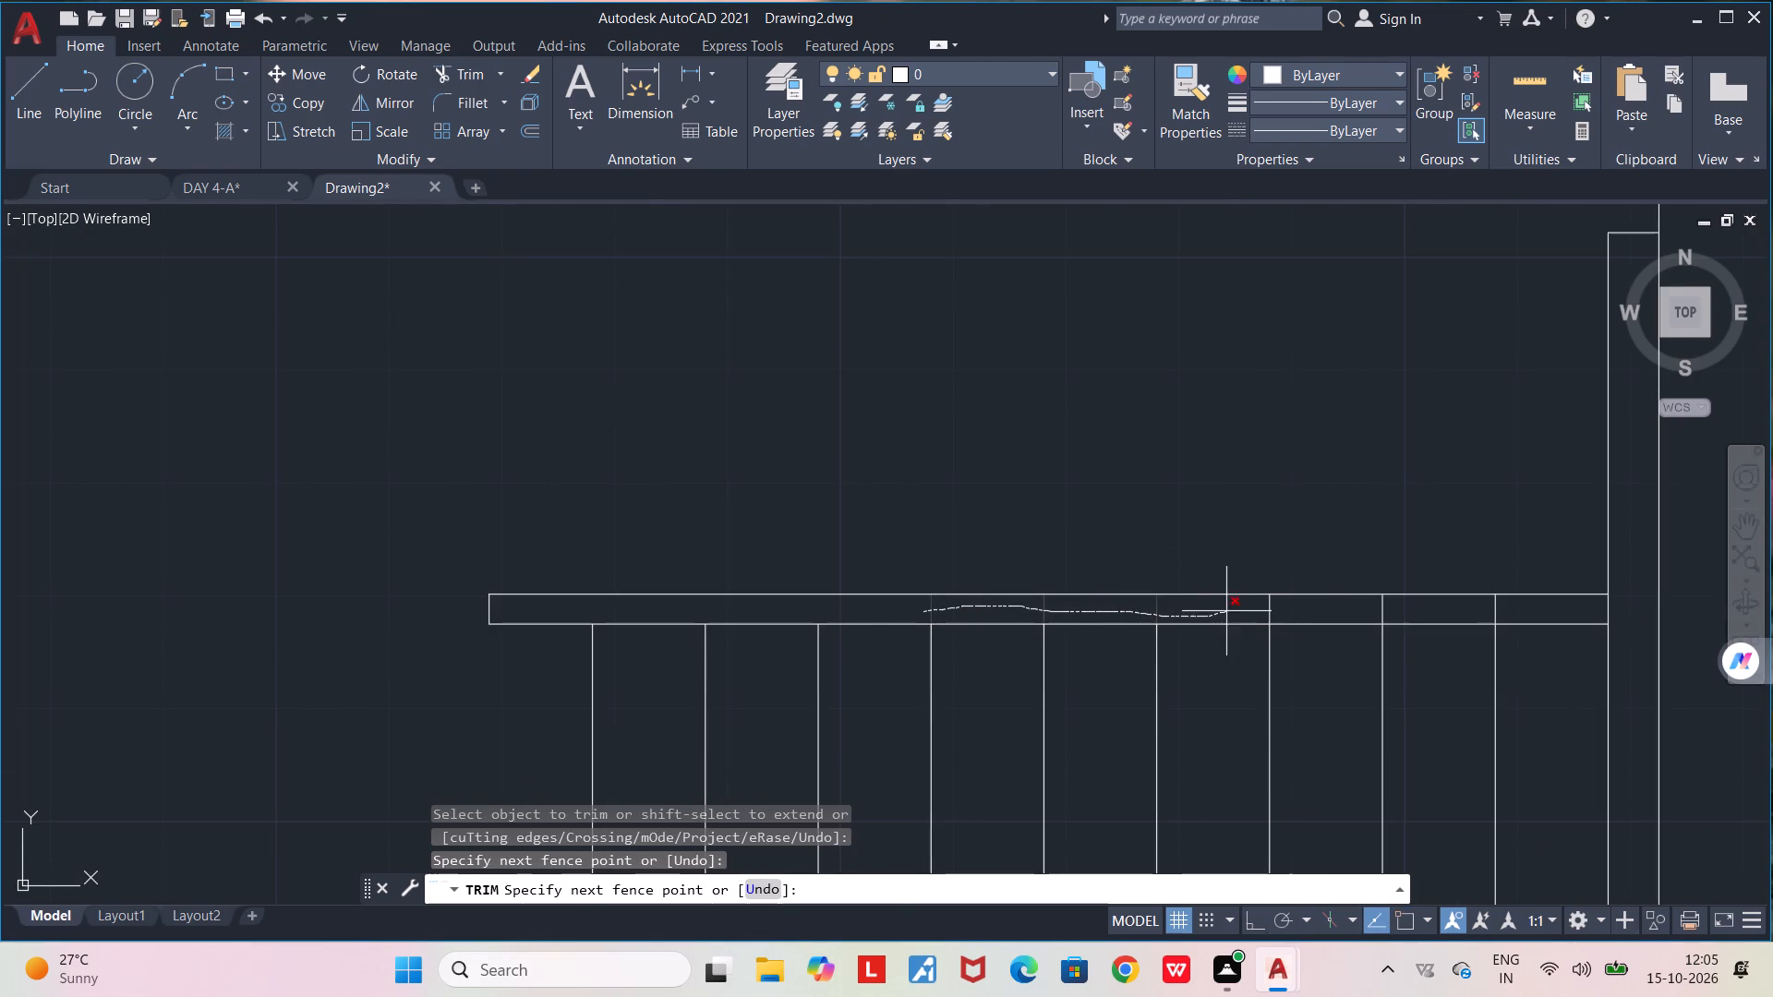
left_click_drag(1226, 611, 1513, 609)
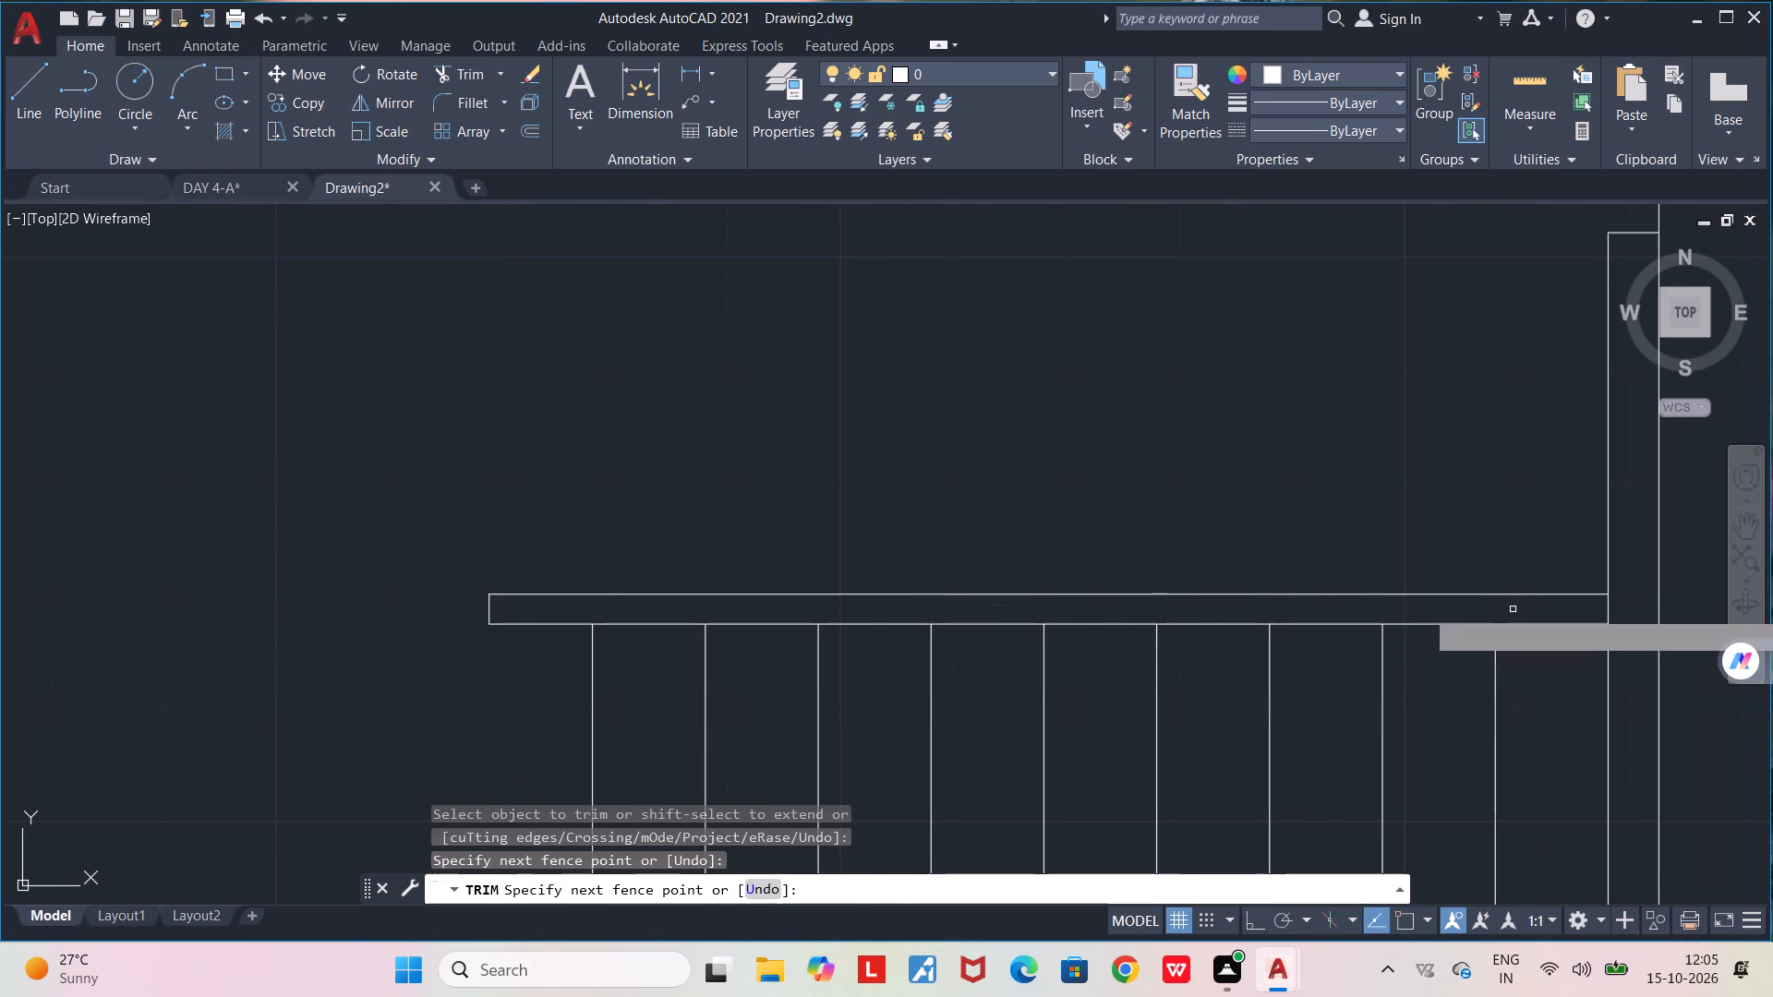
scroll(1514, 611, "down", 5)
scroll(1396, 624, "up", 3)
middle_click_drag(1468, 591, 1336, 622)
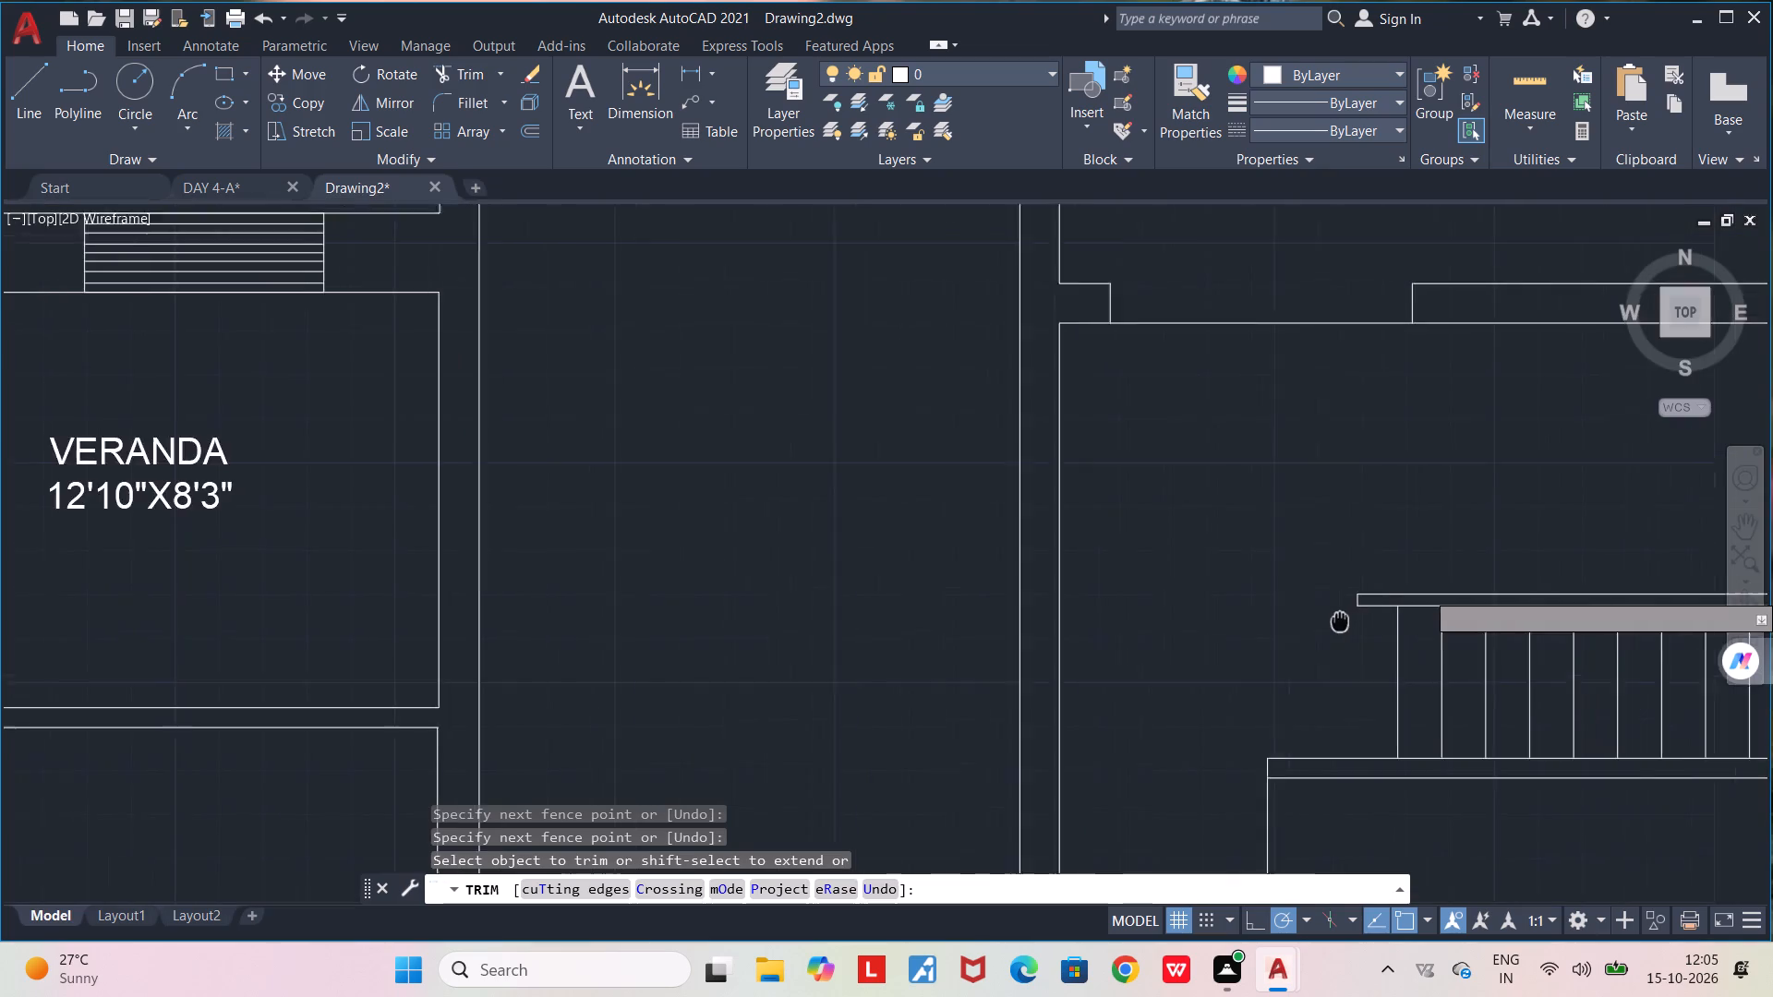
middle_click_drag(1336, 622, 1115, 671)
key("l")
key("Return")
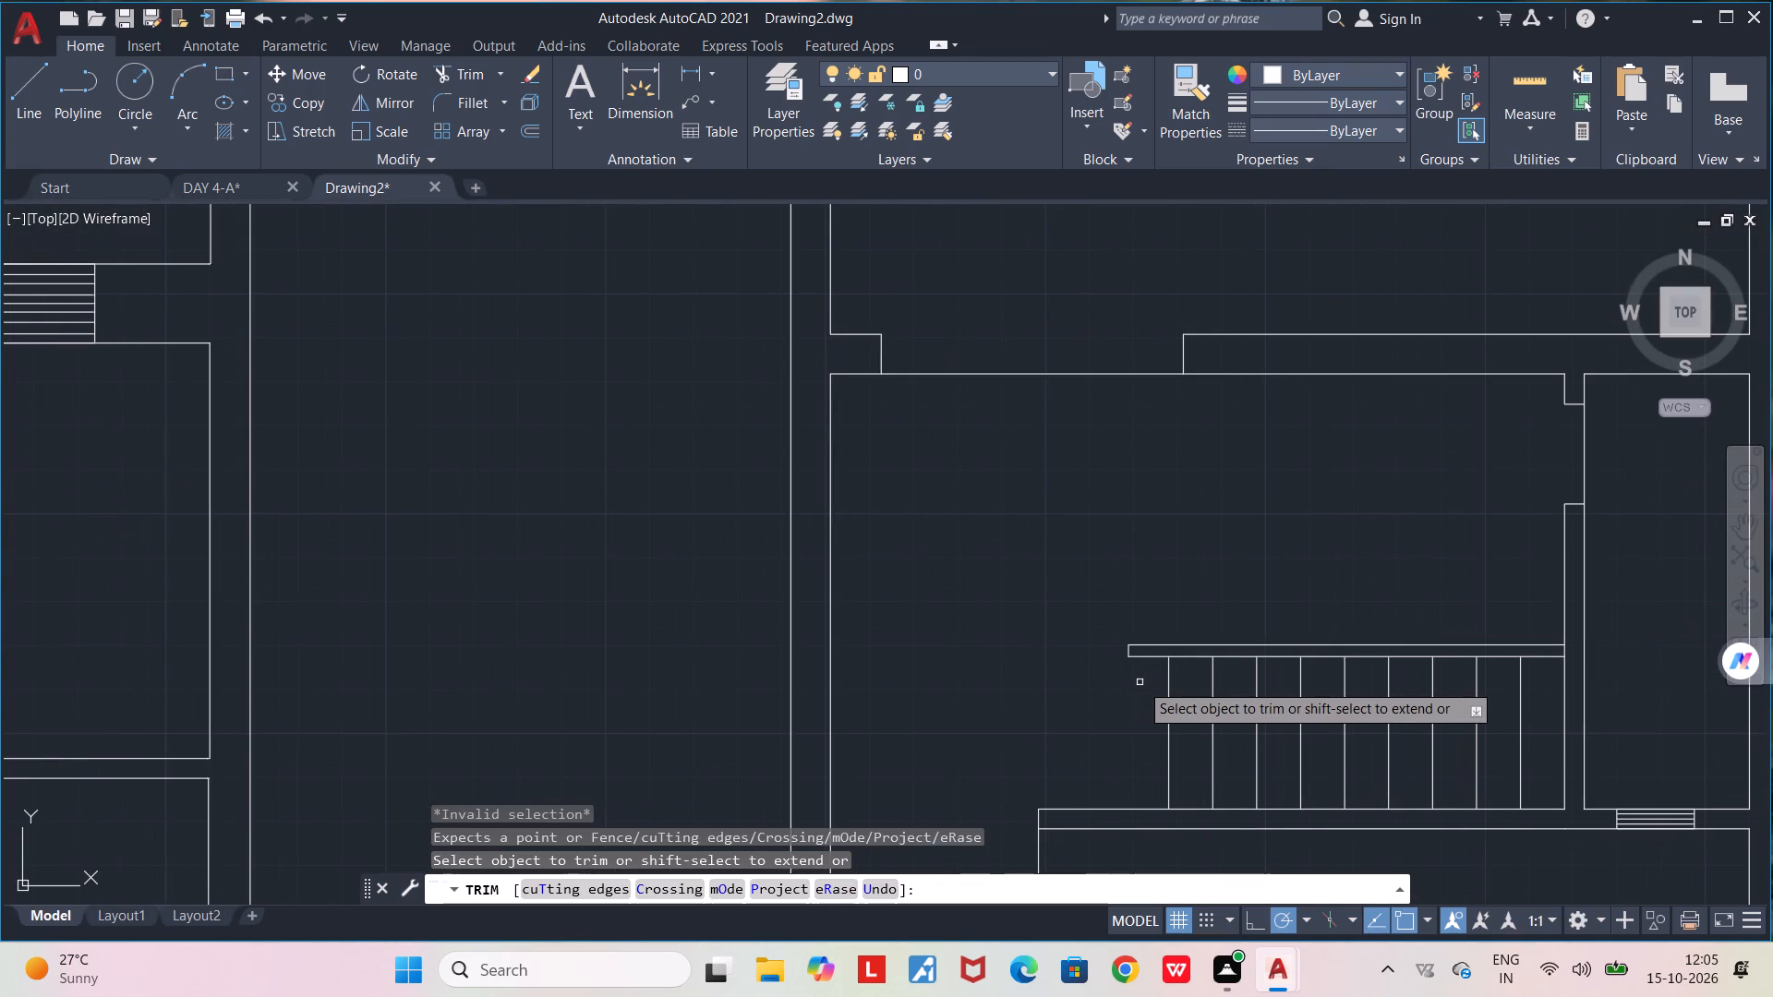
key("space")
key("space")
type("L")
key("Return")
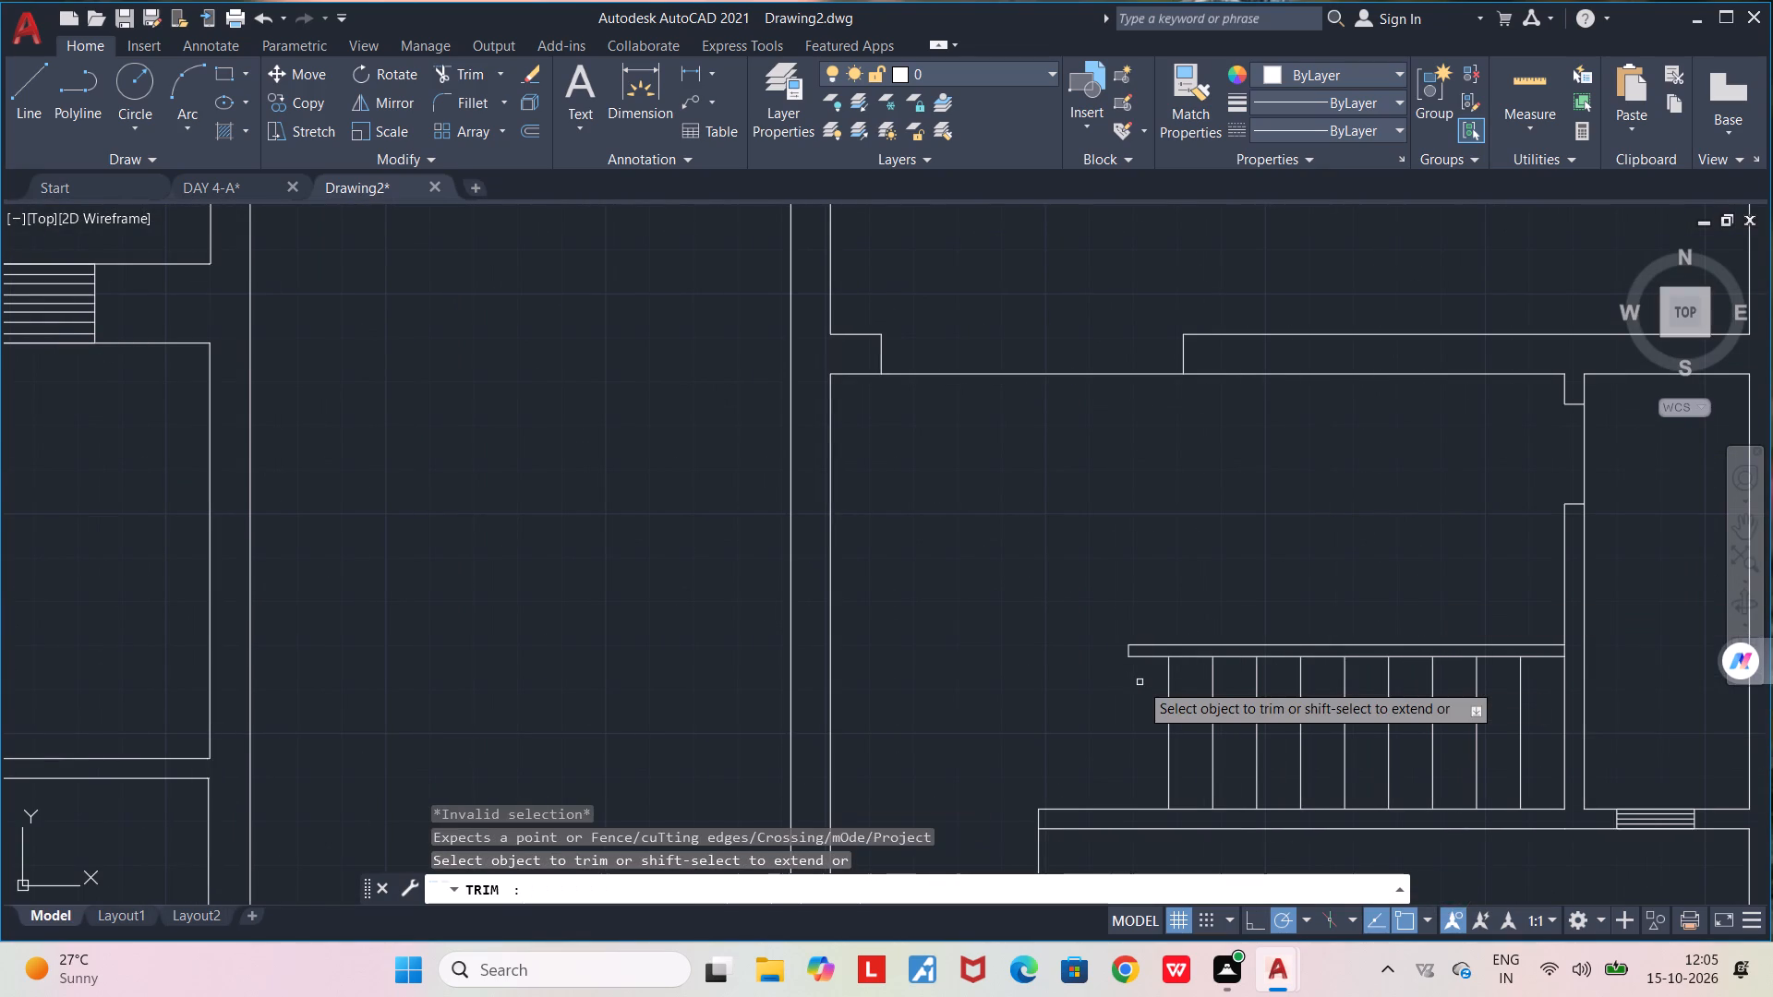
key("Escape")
Draw a short vertical line across the horizontal double line, just left of the leftmost tread and extending slightly below it.
key("l")
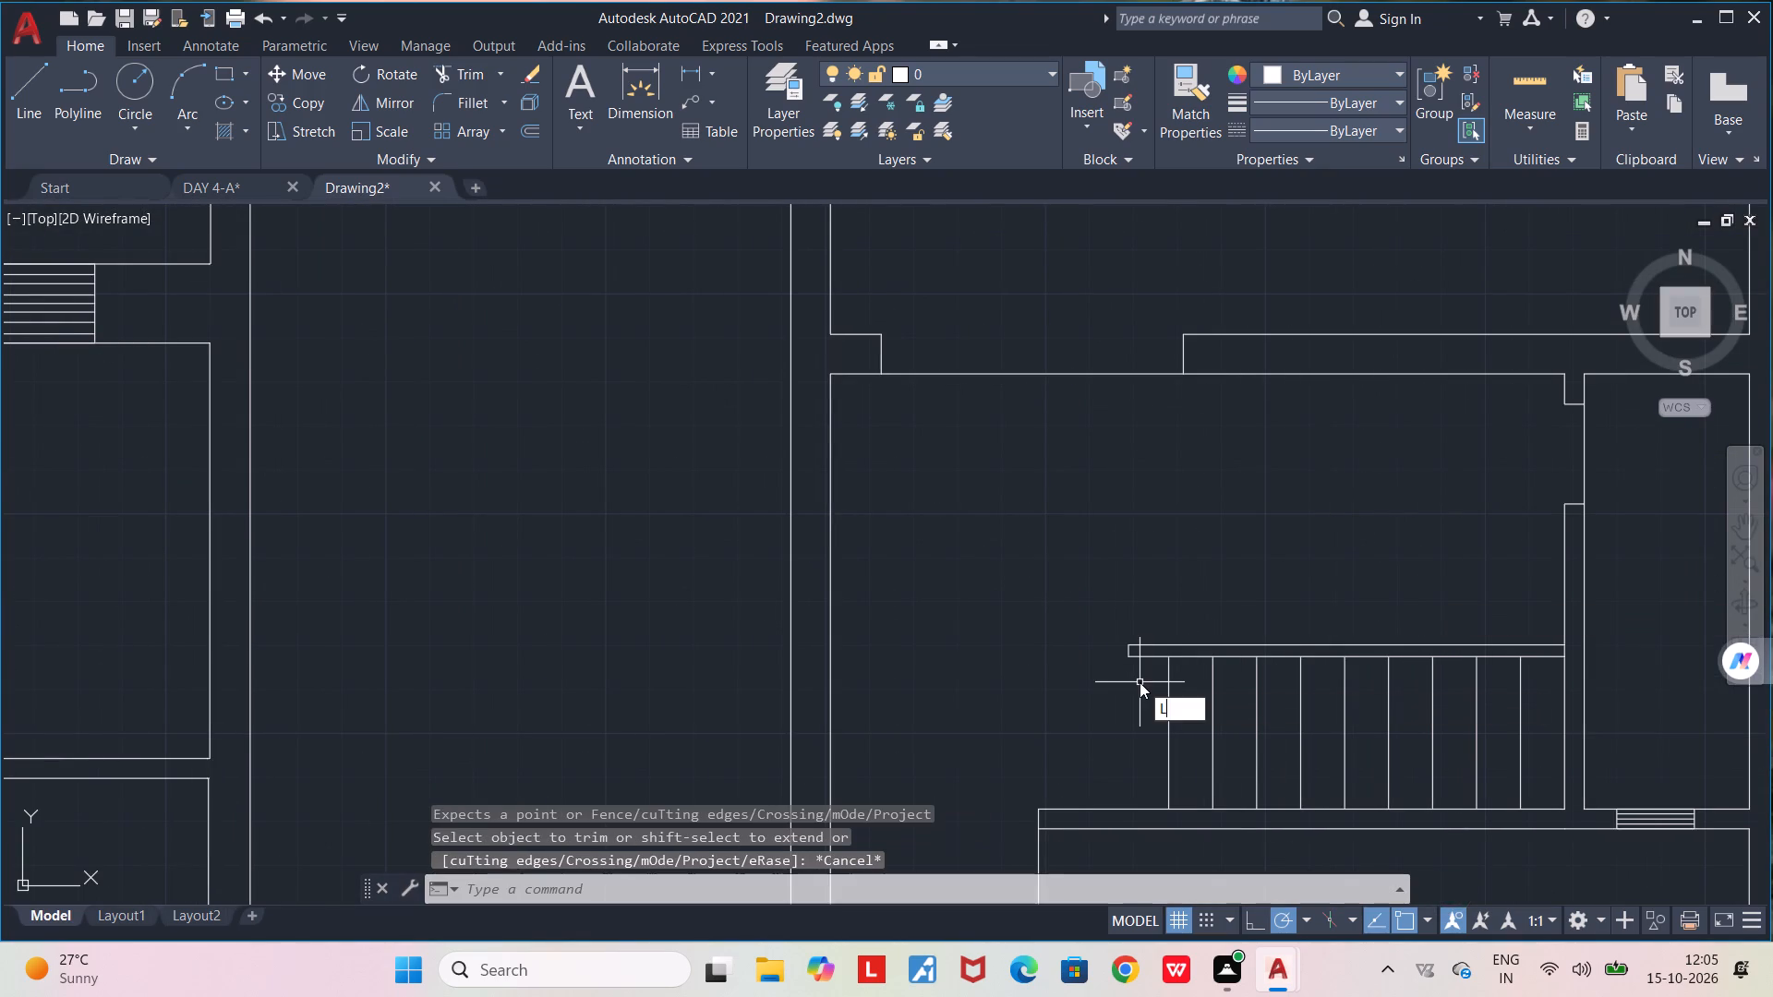
key("Return")
scroll(1155, 657, "up", 3)
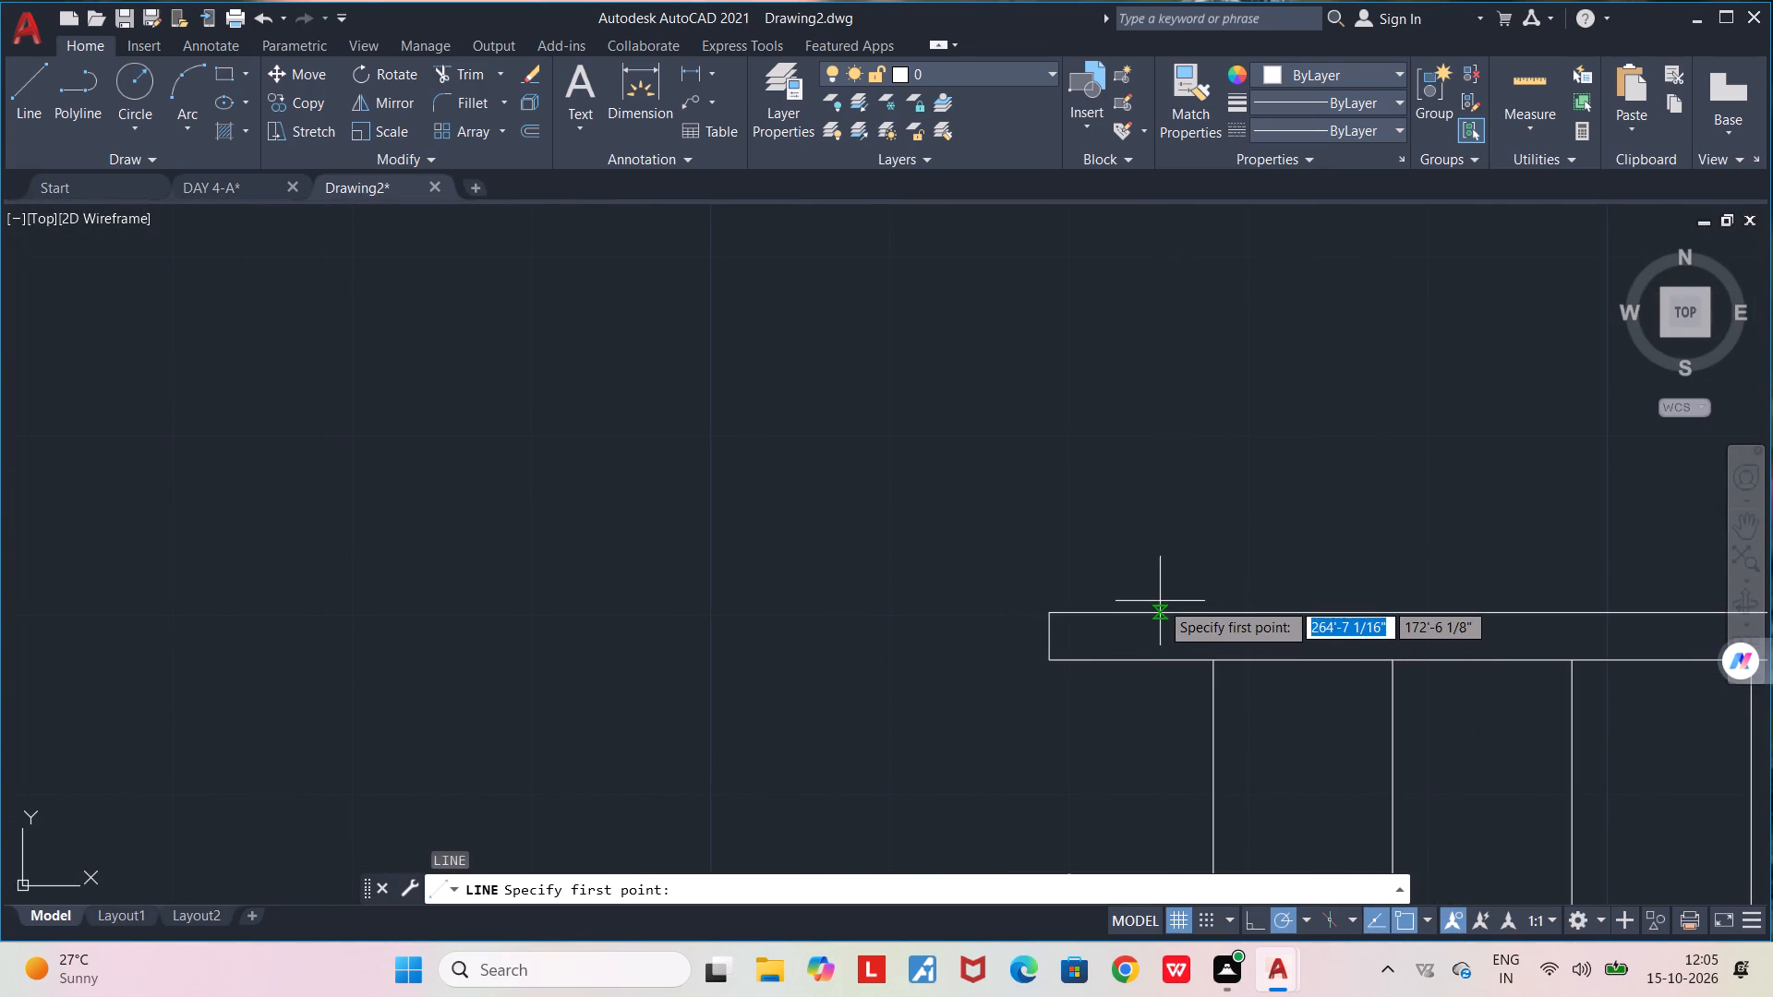
left_click(1162, 609)
left_click(1163, 681)
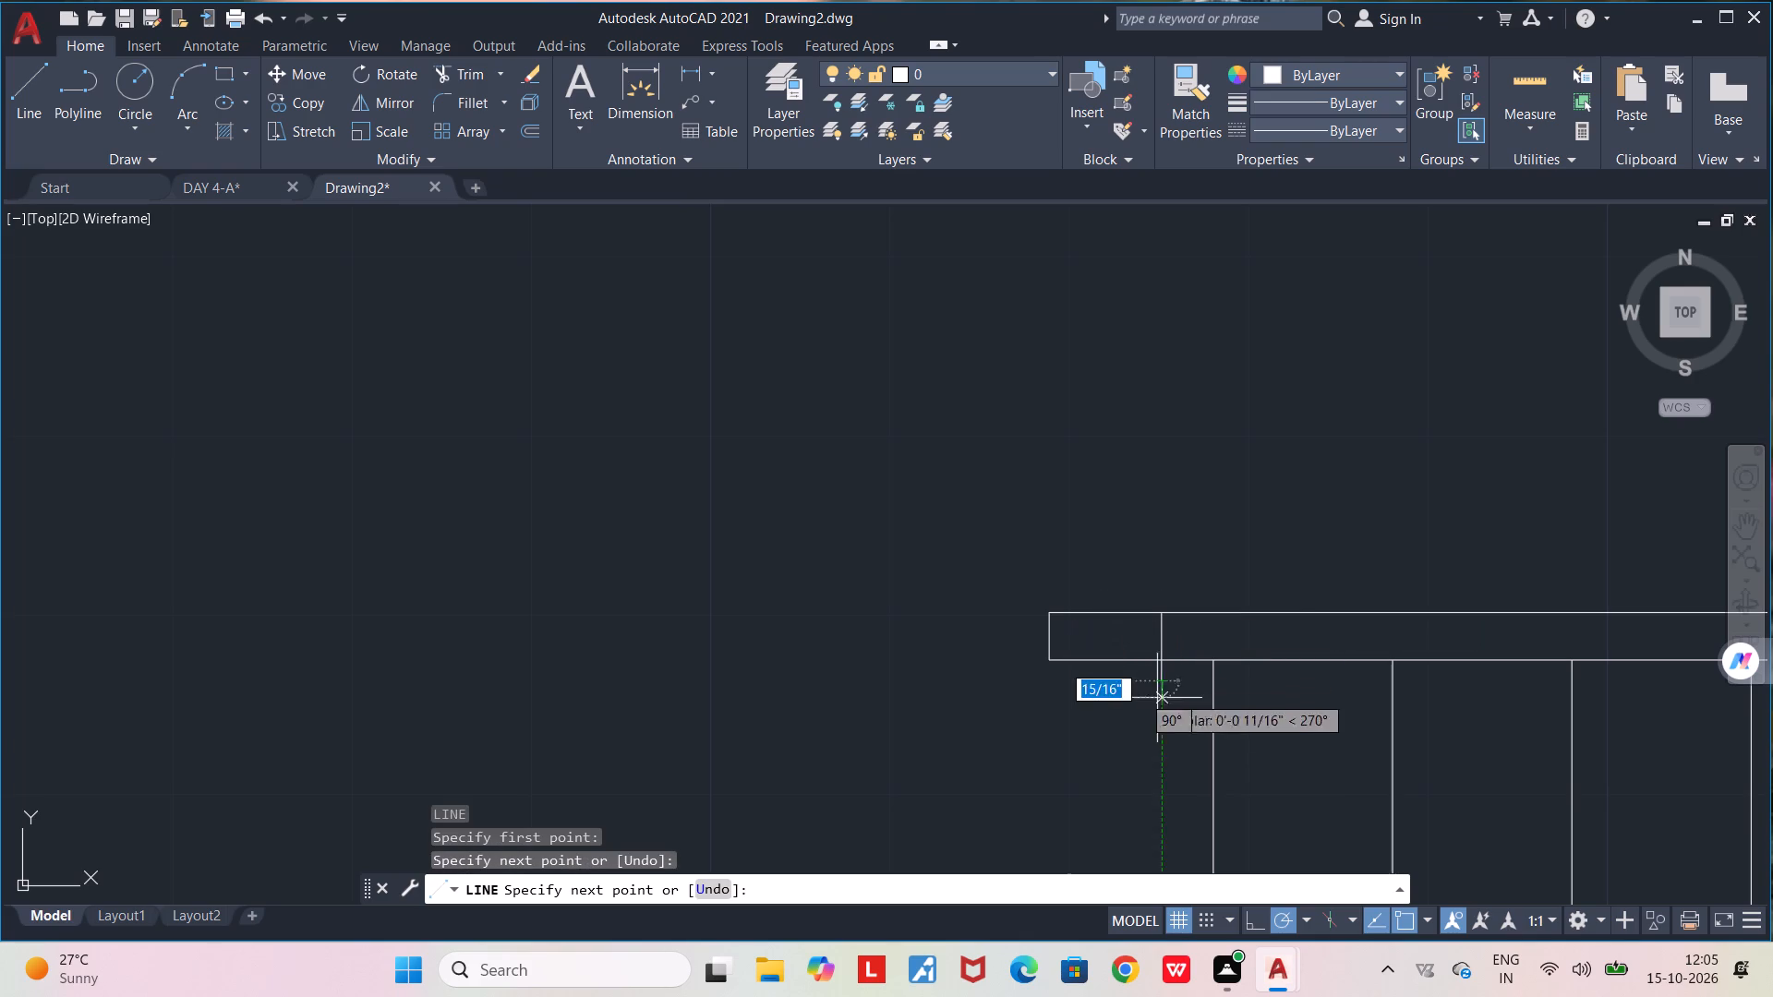
Trim the short vertical line's lower overhang and remove the horizontal double line's end left of it.
key("space")
type("TR")
key("Return")
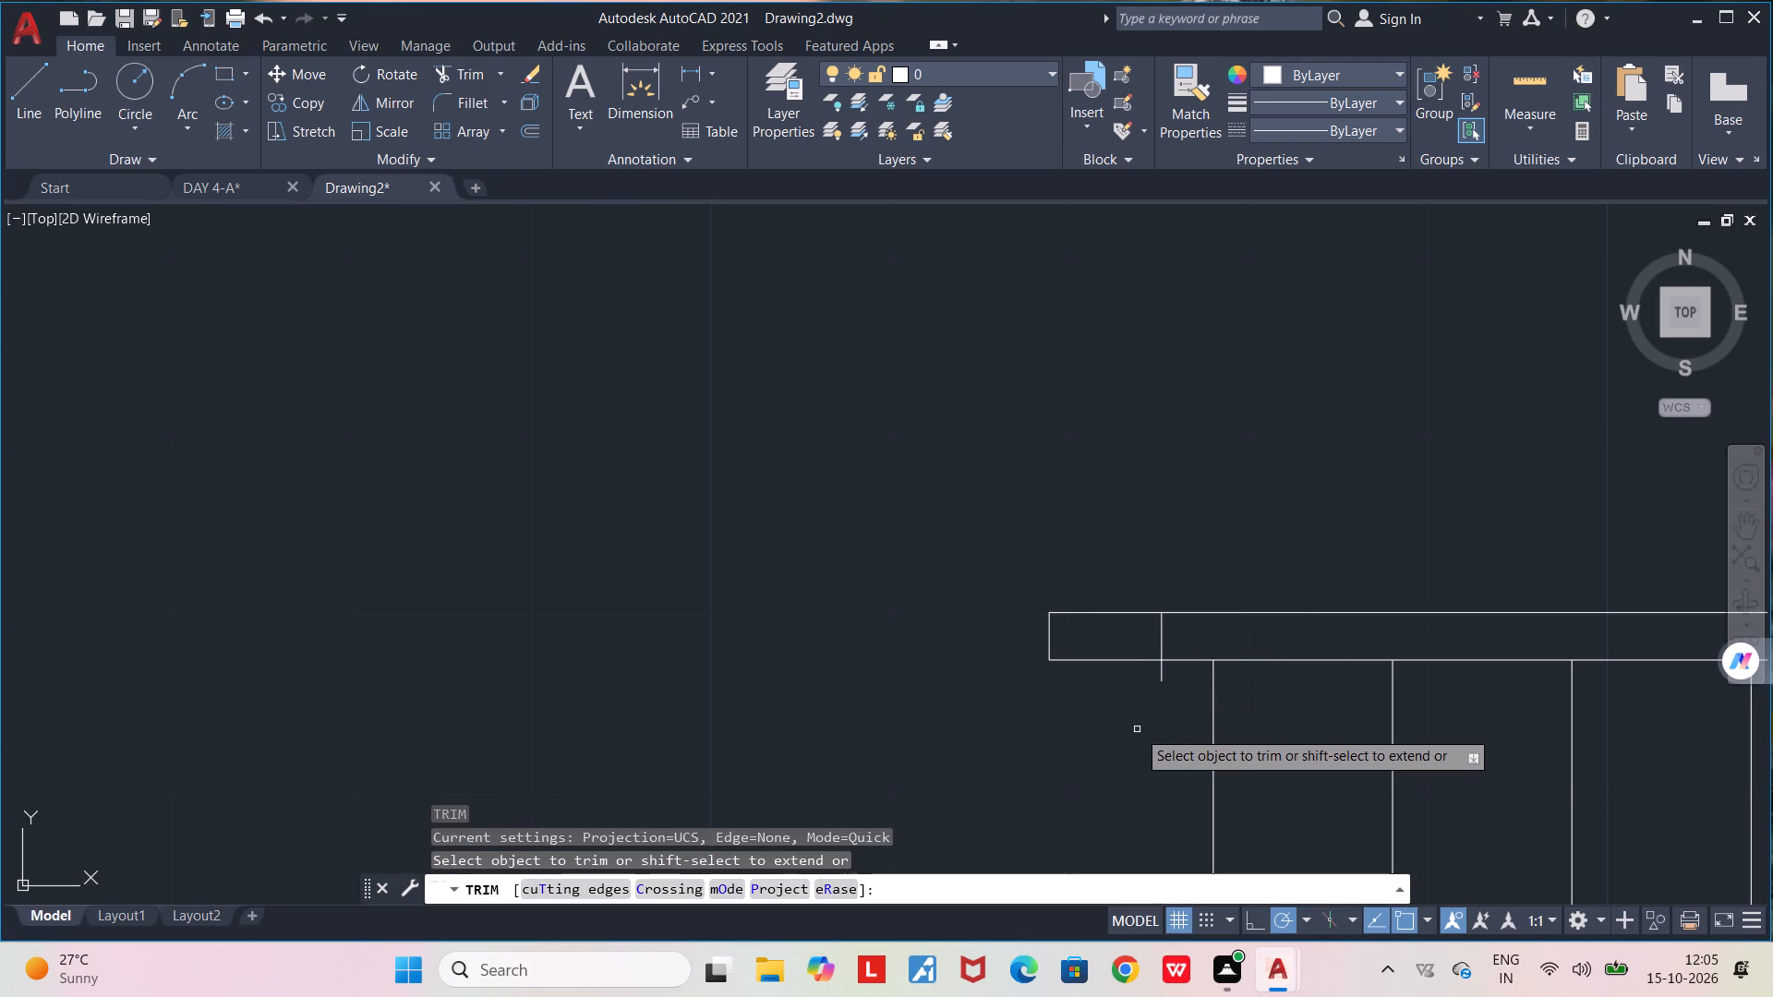
left_click(1164, 680)
left_click_drag(1140, 667, 1092, 580)
left_click_drag(1060, 655, 1024, 636)
scroll(1031, 641, "down", 3)
middle_click_drag(1031, 670, 1063, 515)
scroll(1063, 515, "down", 2)
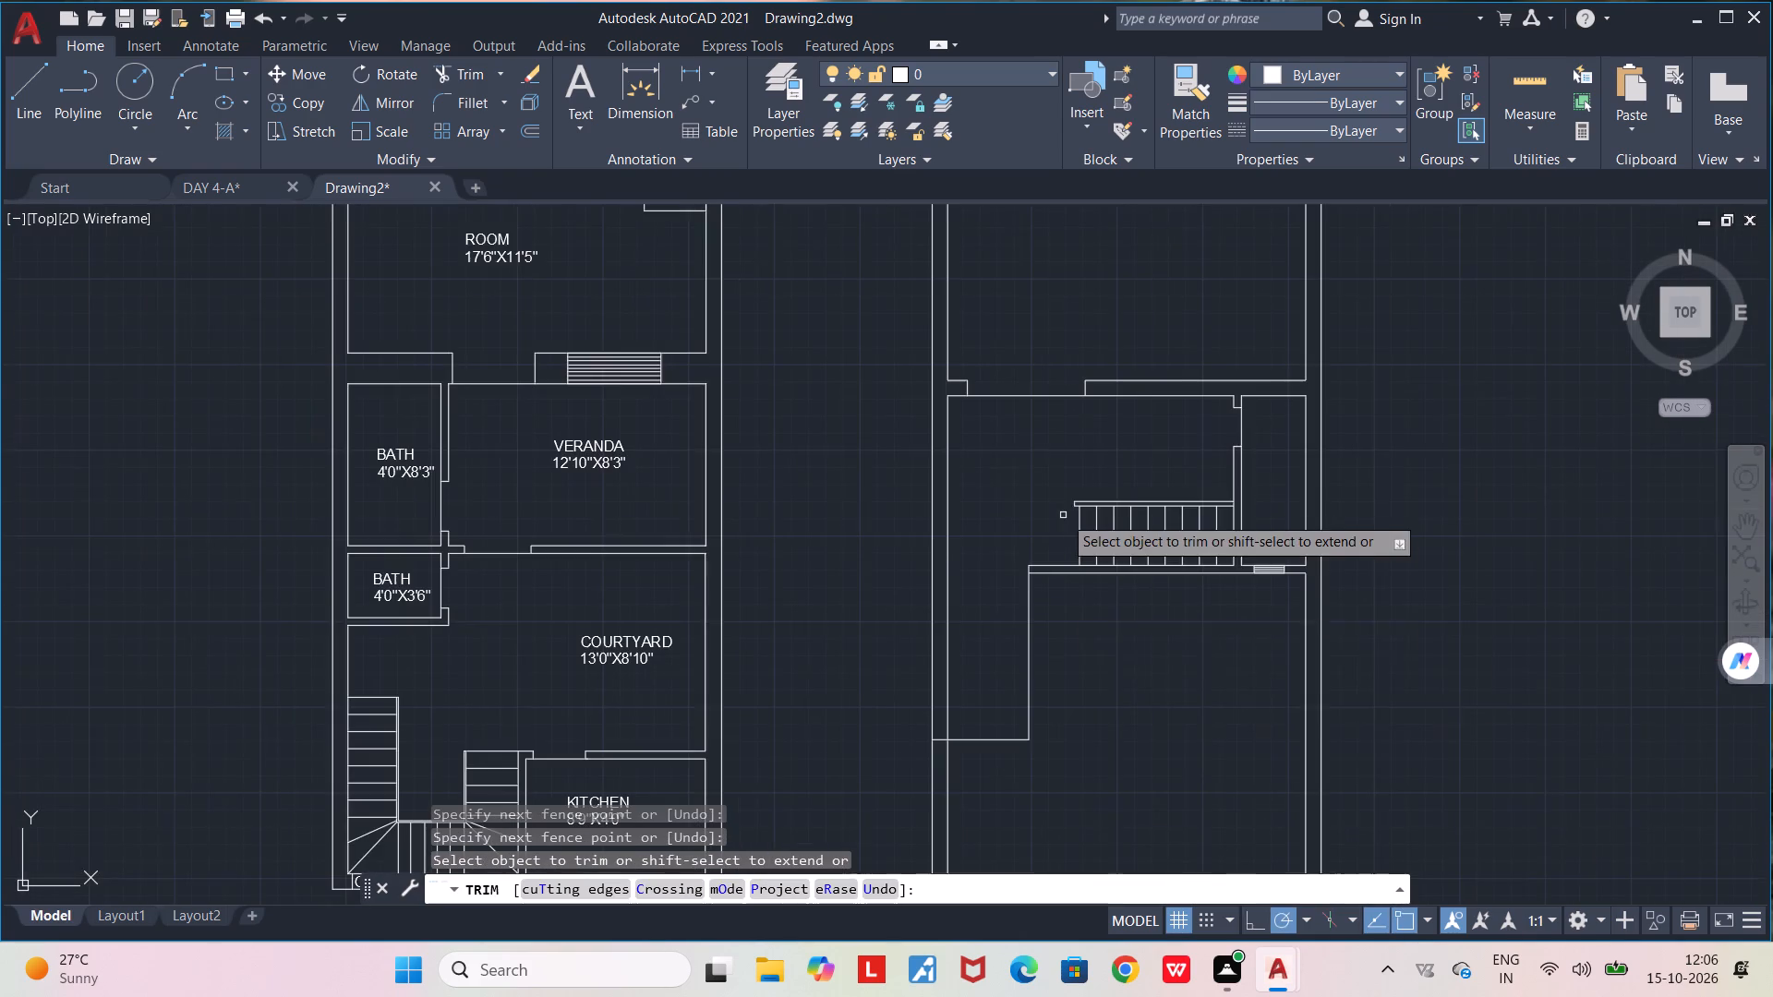
scroll(1186, 648, "up", 2)
middle_click_drag(1188, 649, 1207, 661)
scroll(1207, 661, "down", 1)
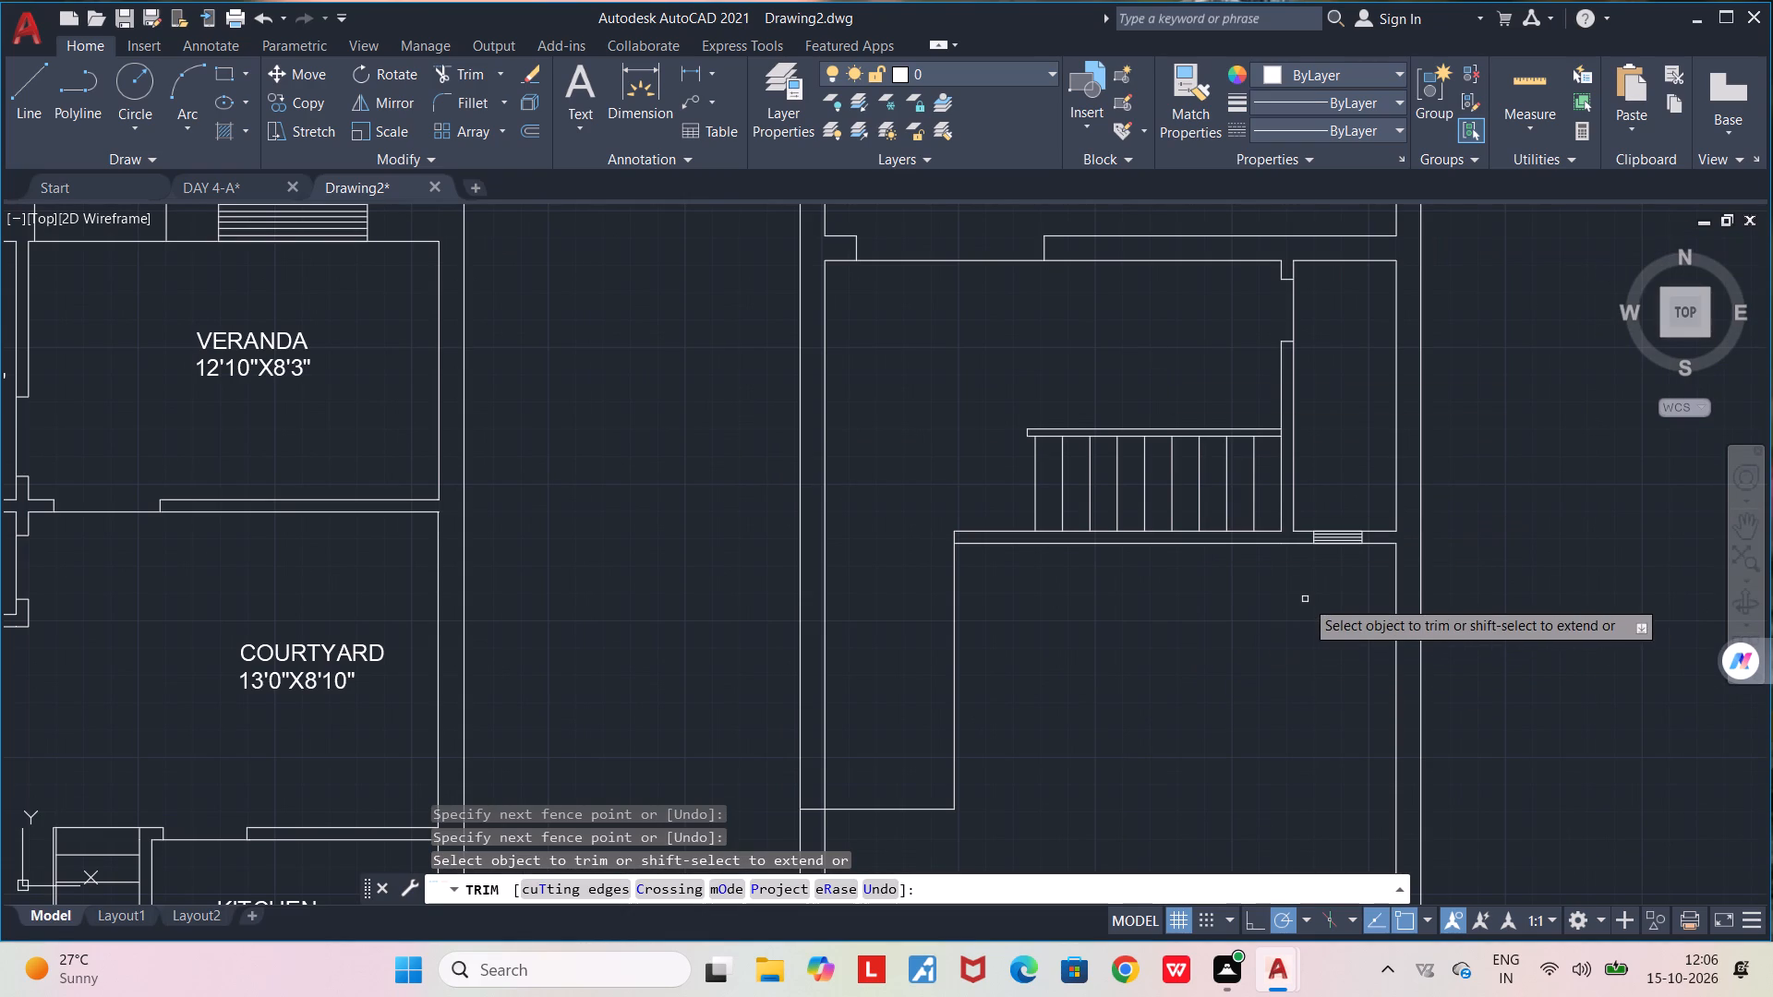
key("space")
Draw a parallel line just right of the stepped wall's vertical line, about 8'-1" long, and close it to the bottom corner.
scroll(1305, 599, "down", 1)
middle_click_drag(1242, 615, 1304, 504)
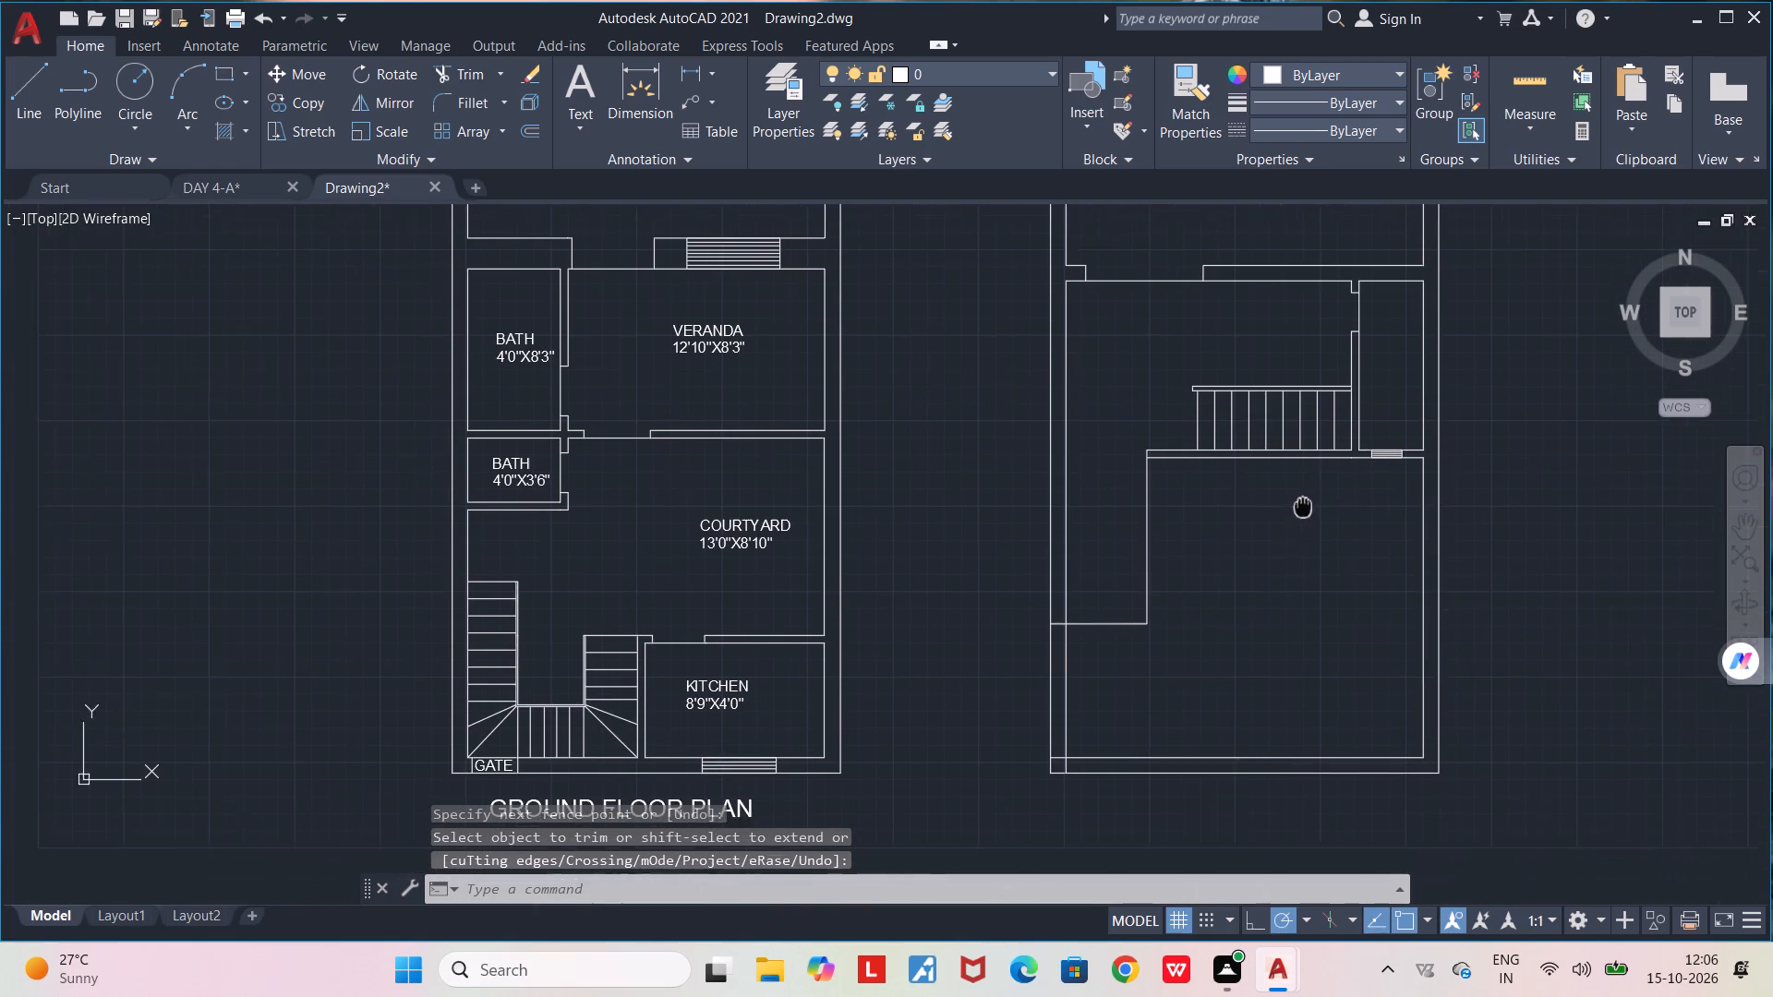
middle_click_drag(1304, 504, 1306, 497)
scroll(1151, 464, "up", 2)
middle_click_drag(1109, 437, 1116, 531)
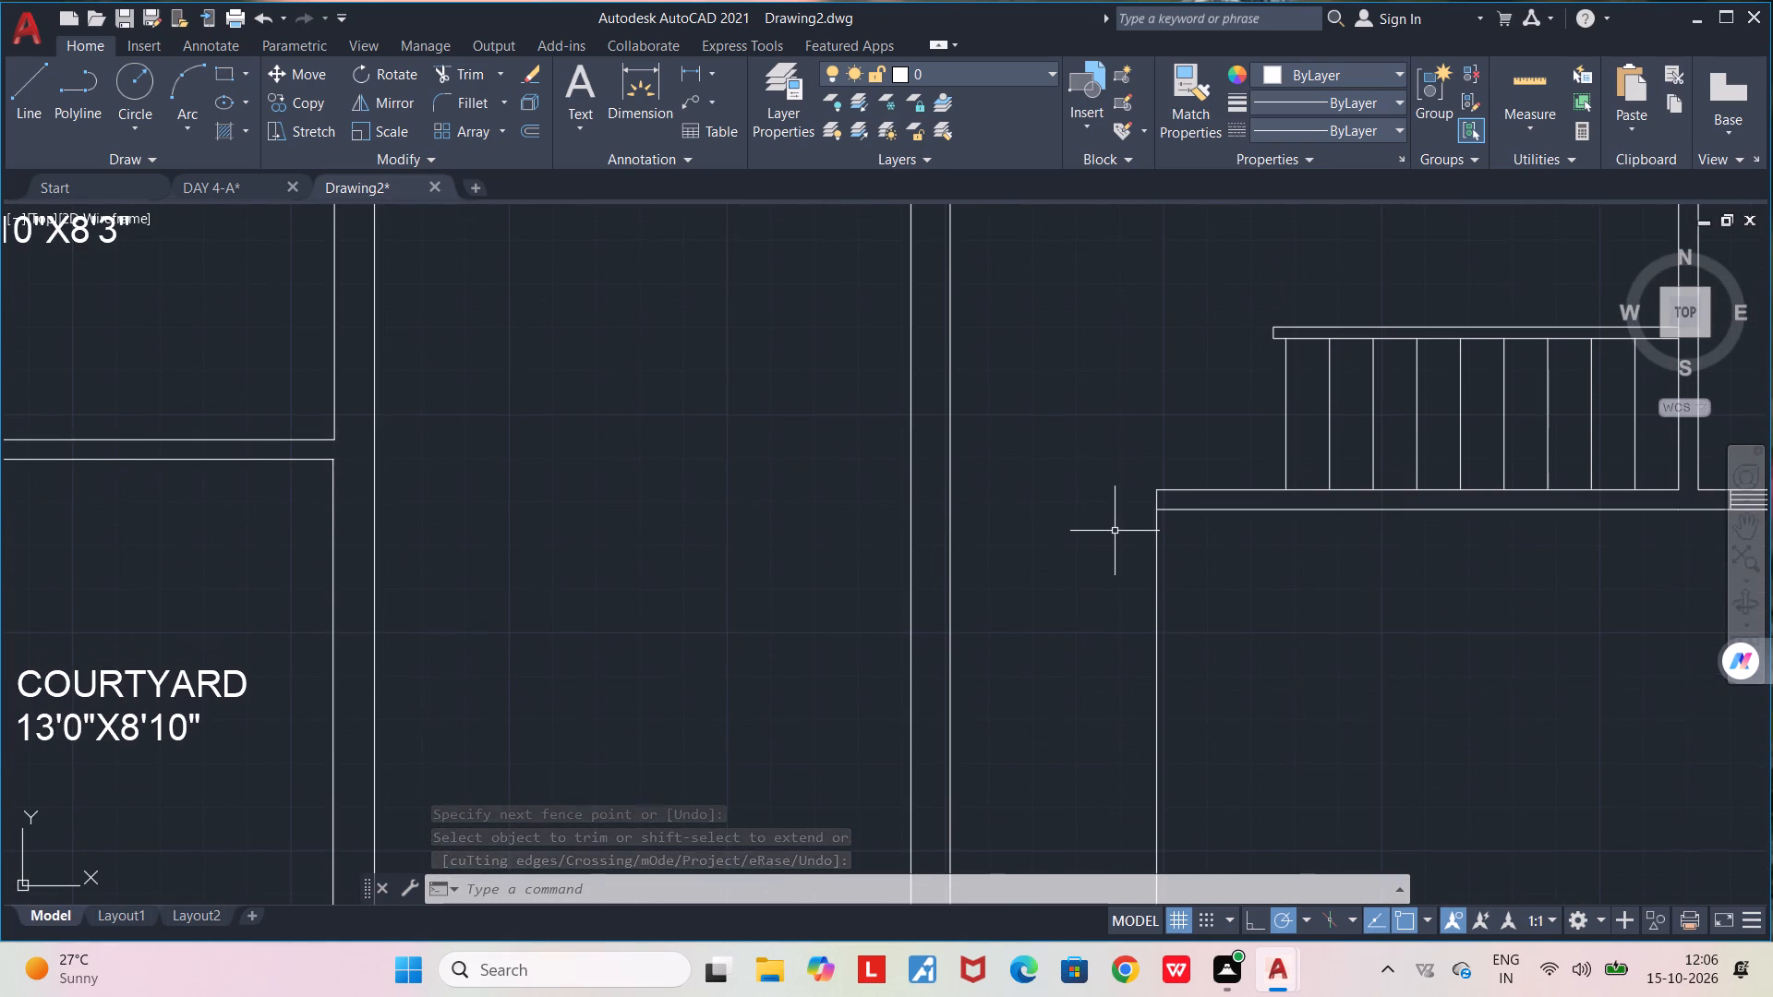
middle_click_drag(1106, 526, 1075, 410)
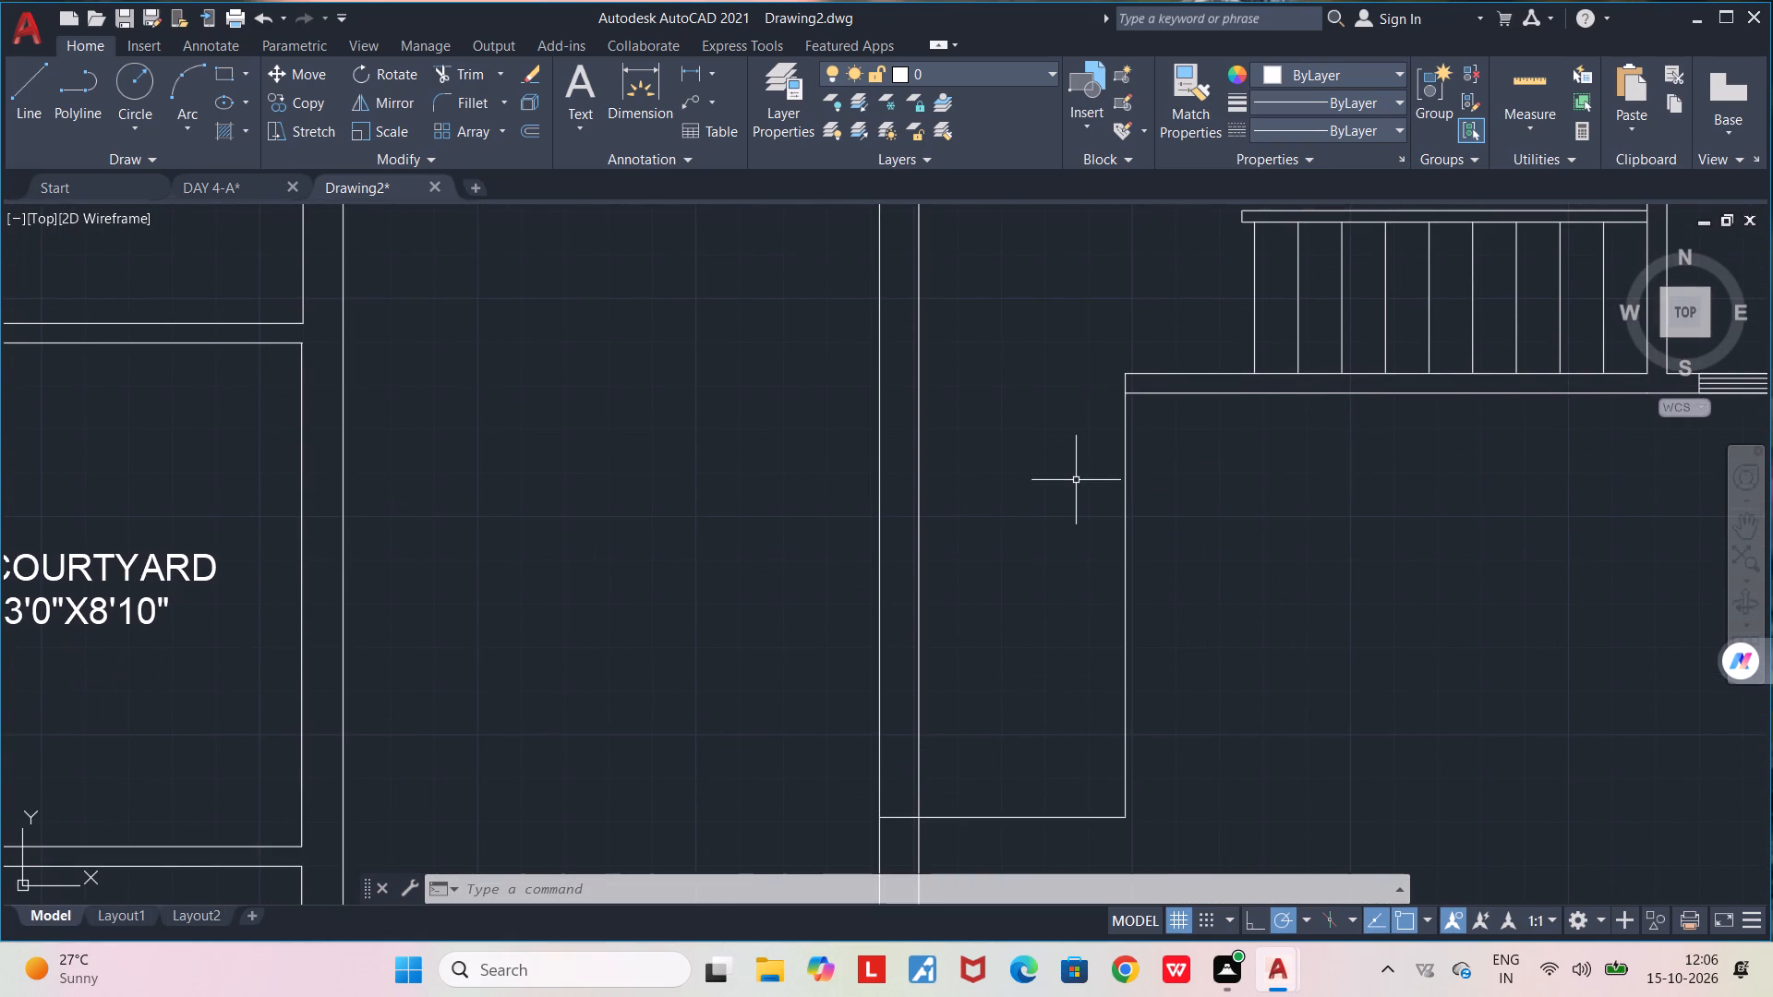
key("l")
key("Return")
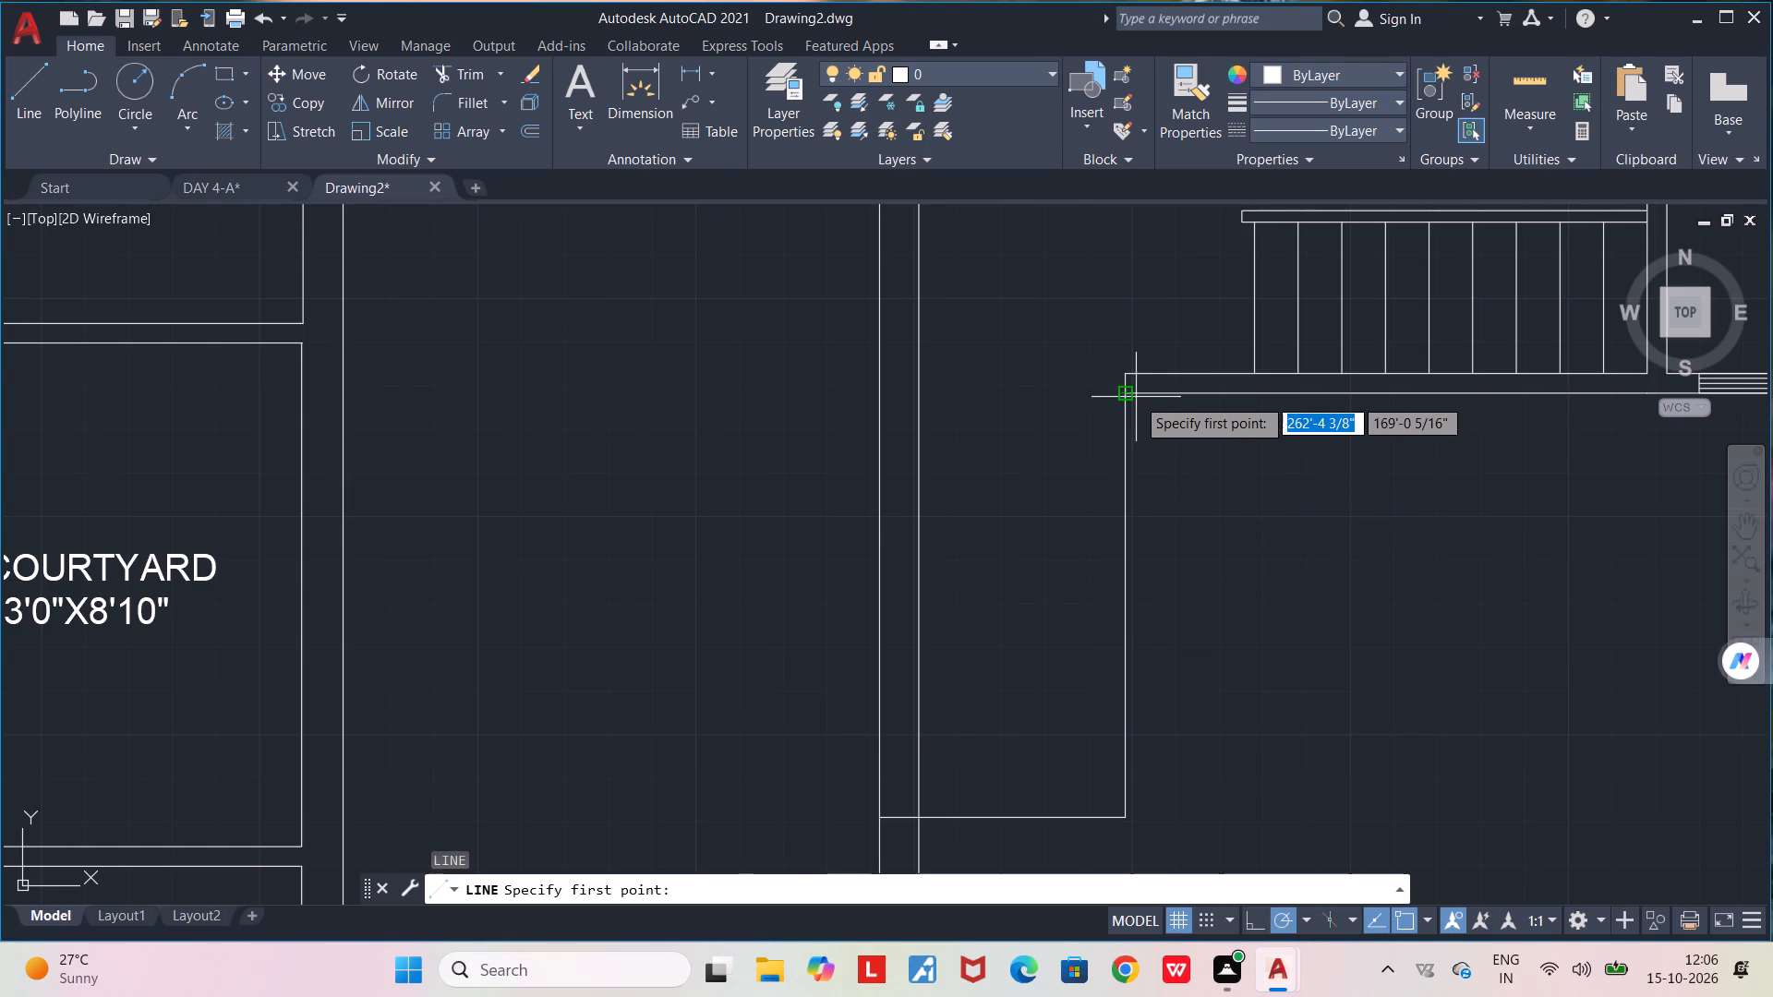
scroll(1136, 397, "up", 4)
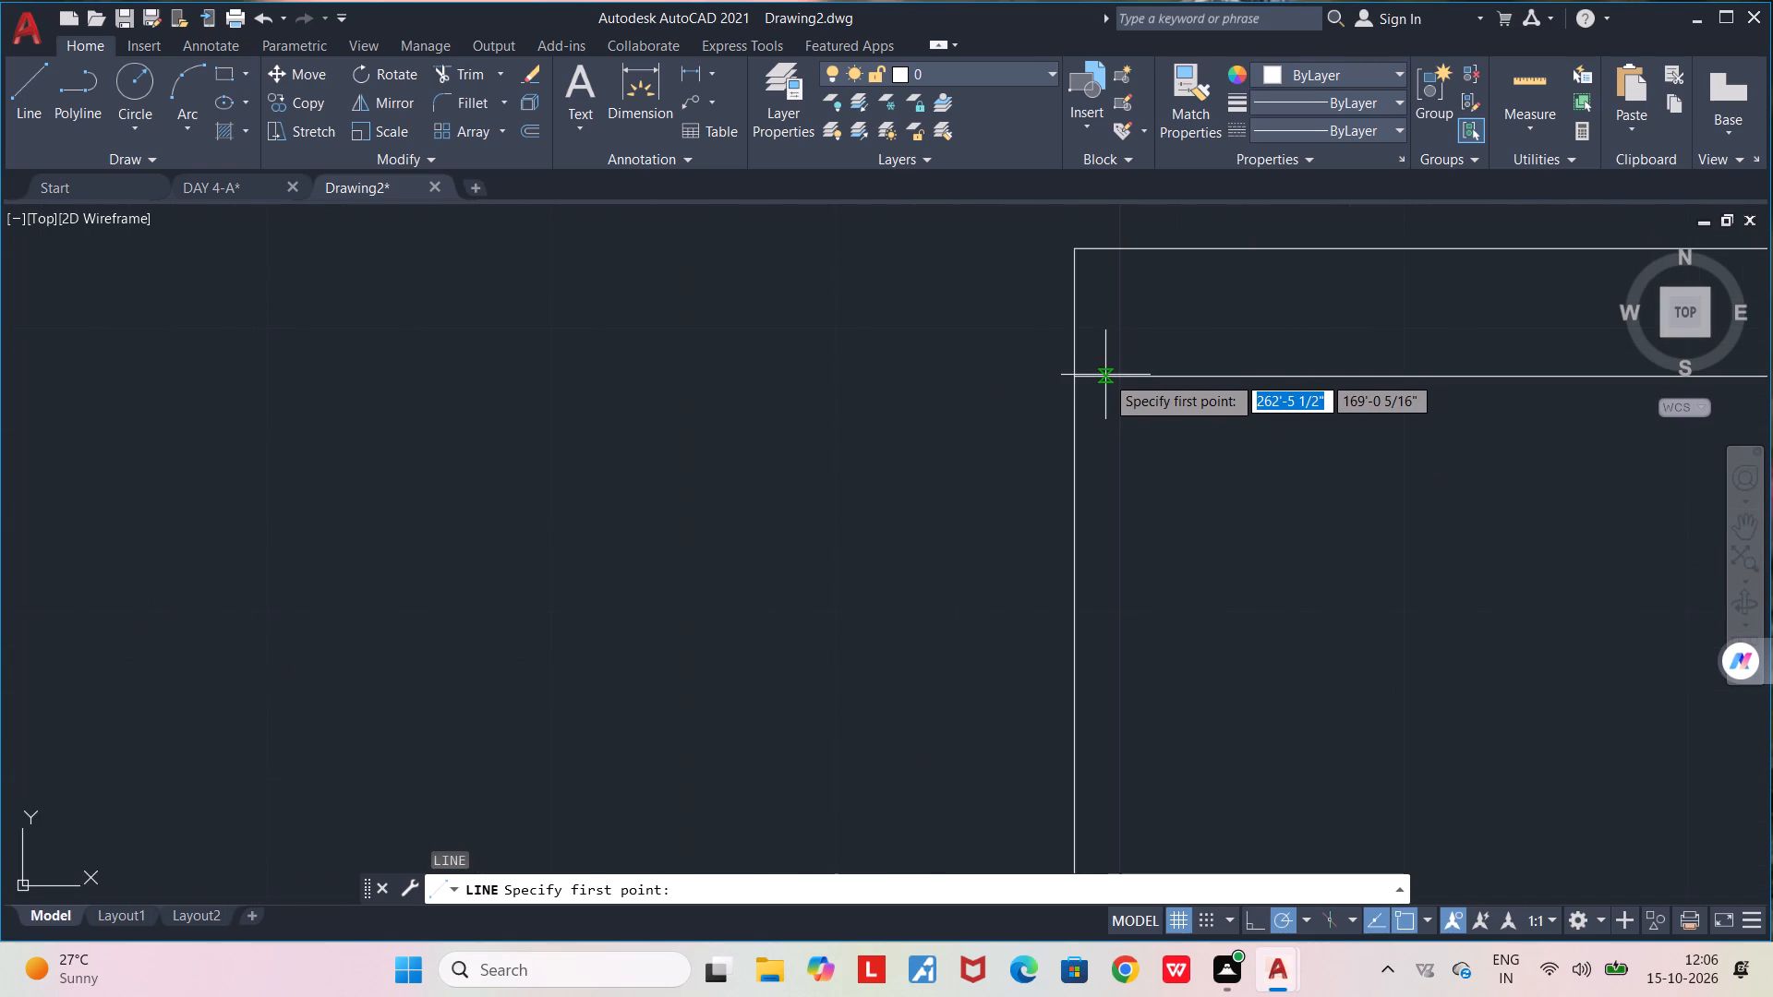
left_click(1100, 375)
middle_click_drag(1101, 582, 1112, 374)
scroll(1112, 374, "down", 4)
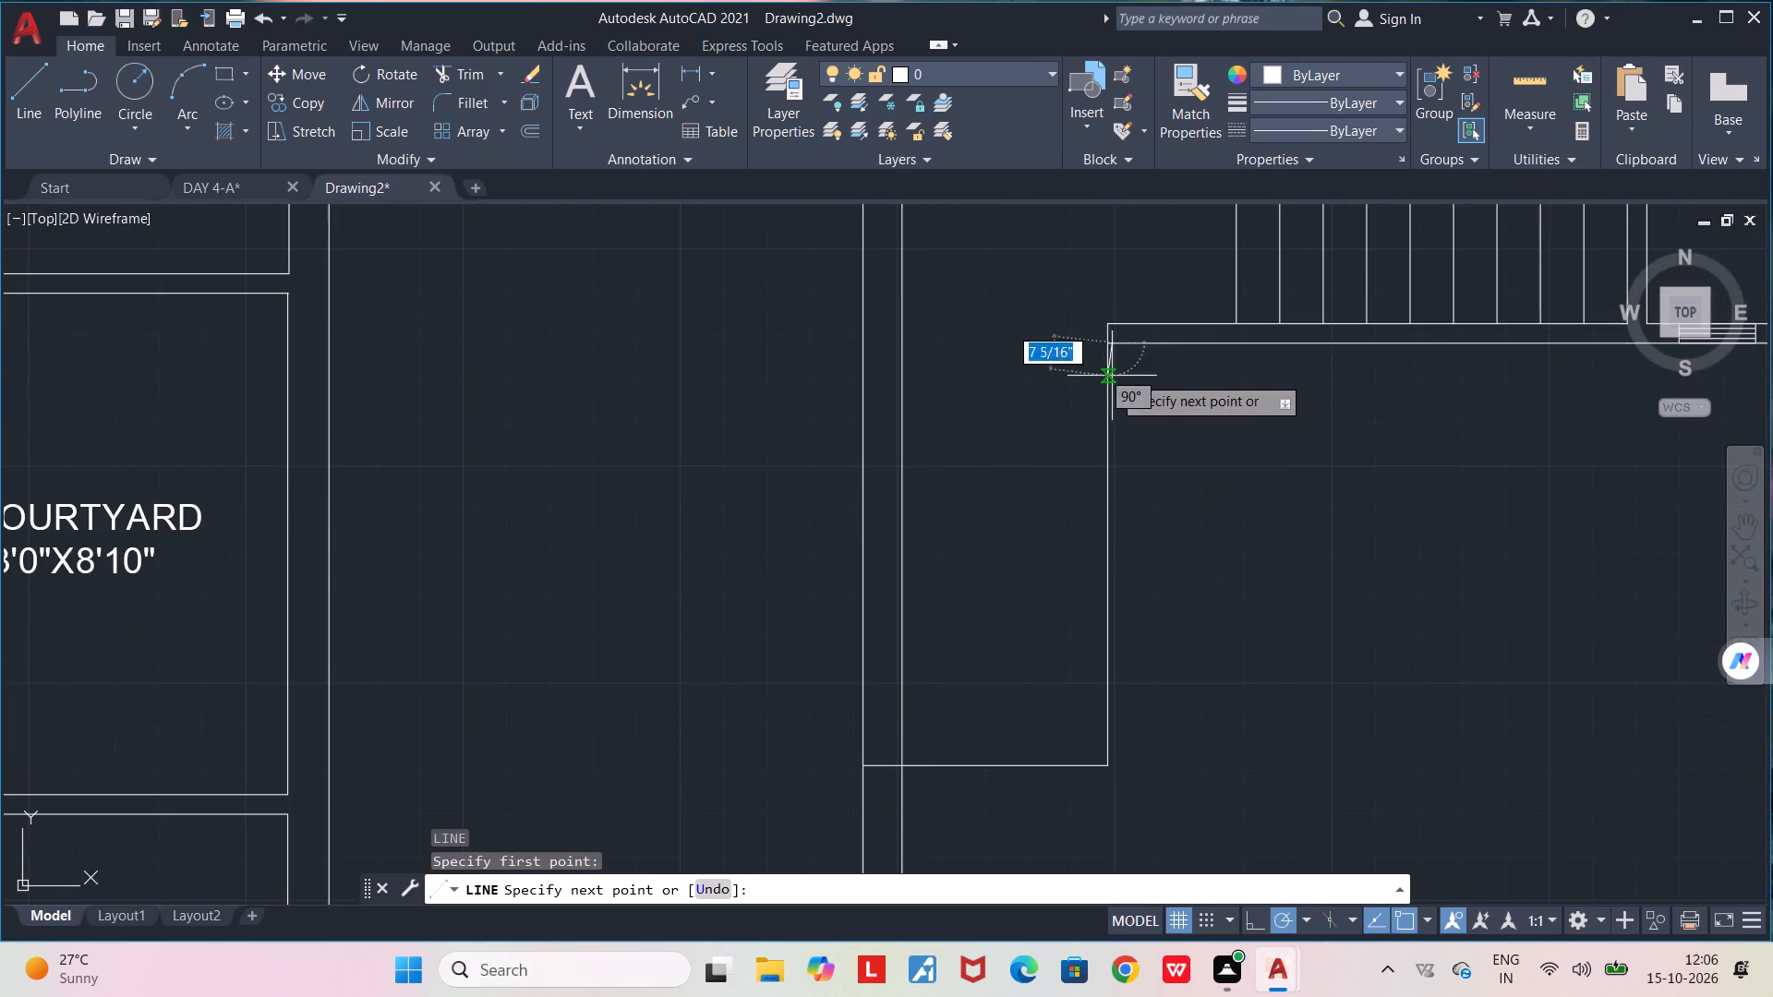
scroll(1120, 765, "up", 4)
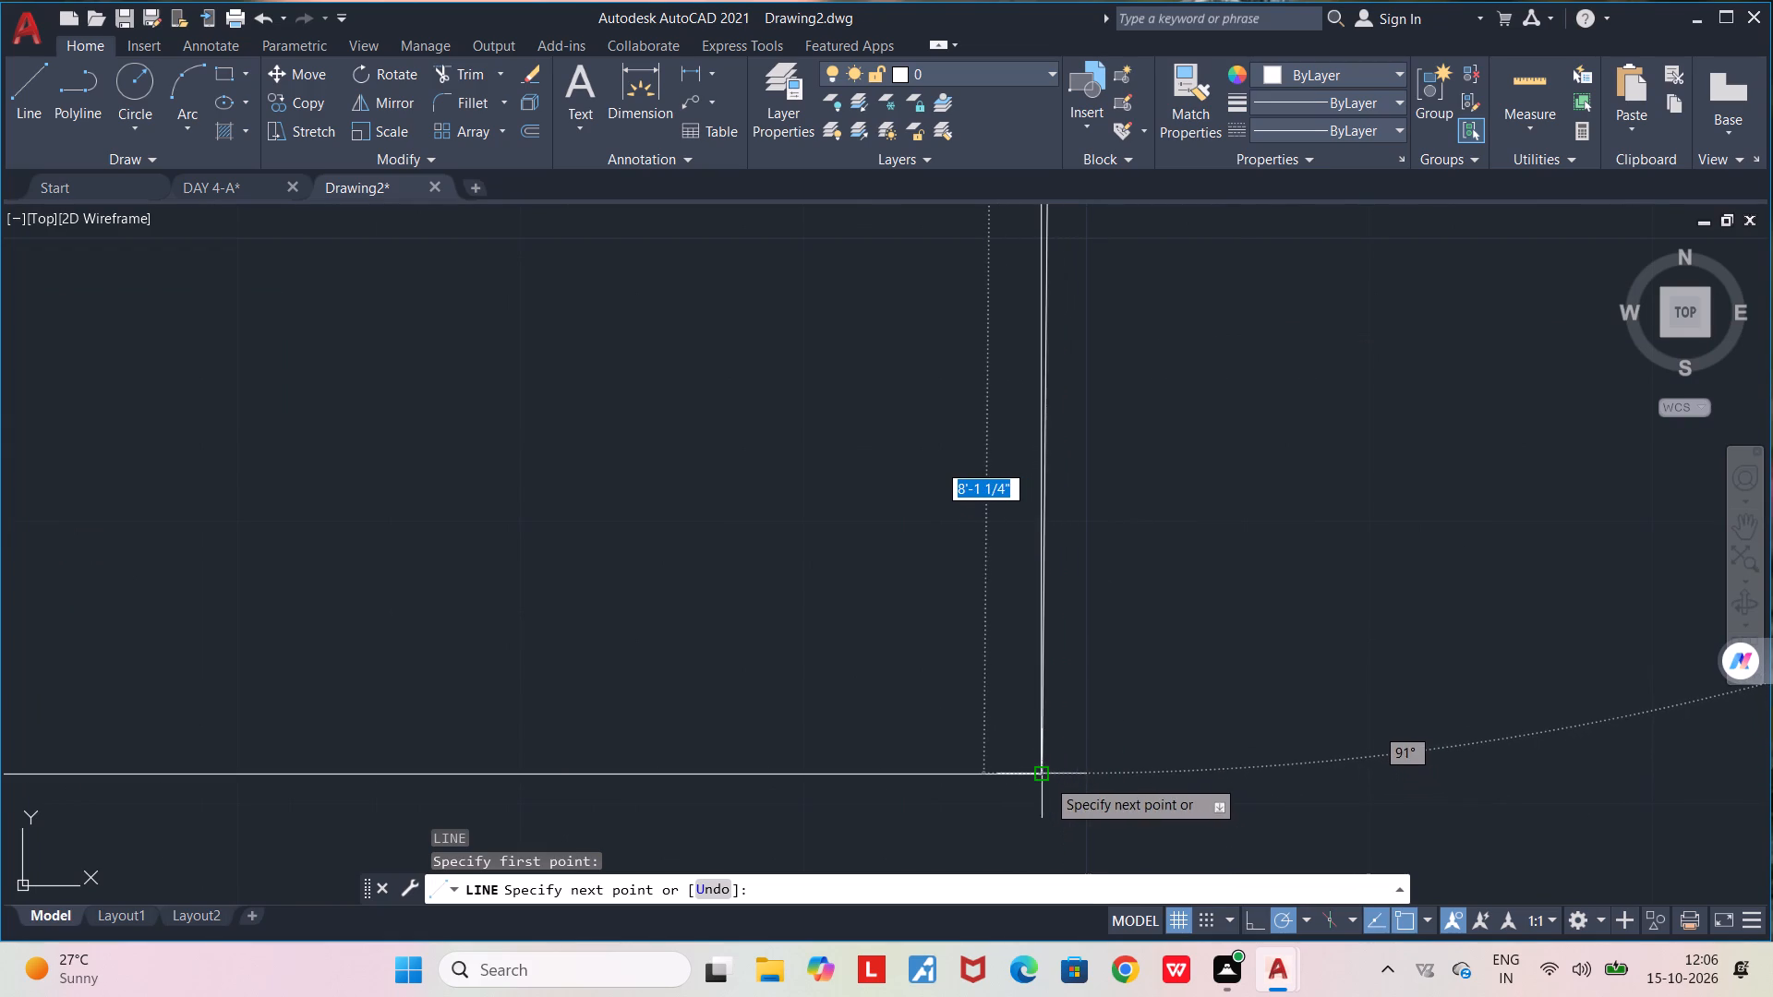
left_click(1071, 780)
left_click(1043, 777)
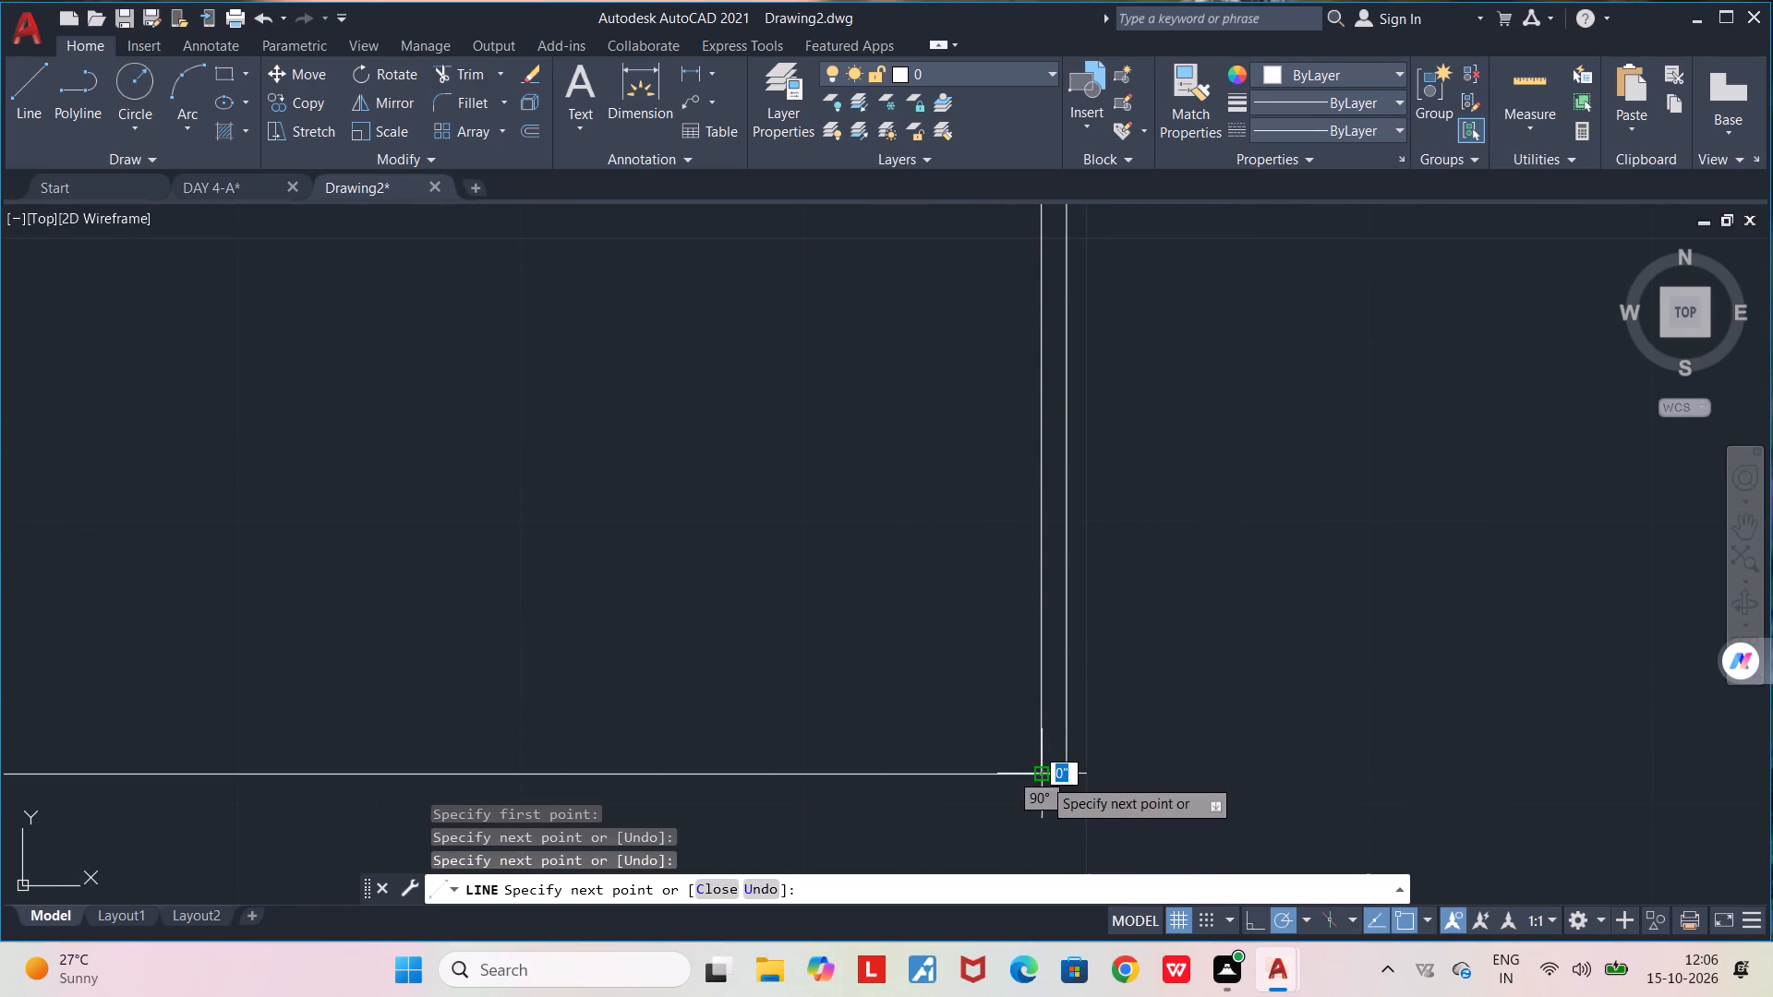
key("space")
scroll(1140, 717, "down", 4)
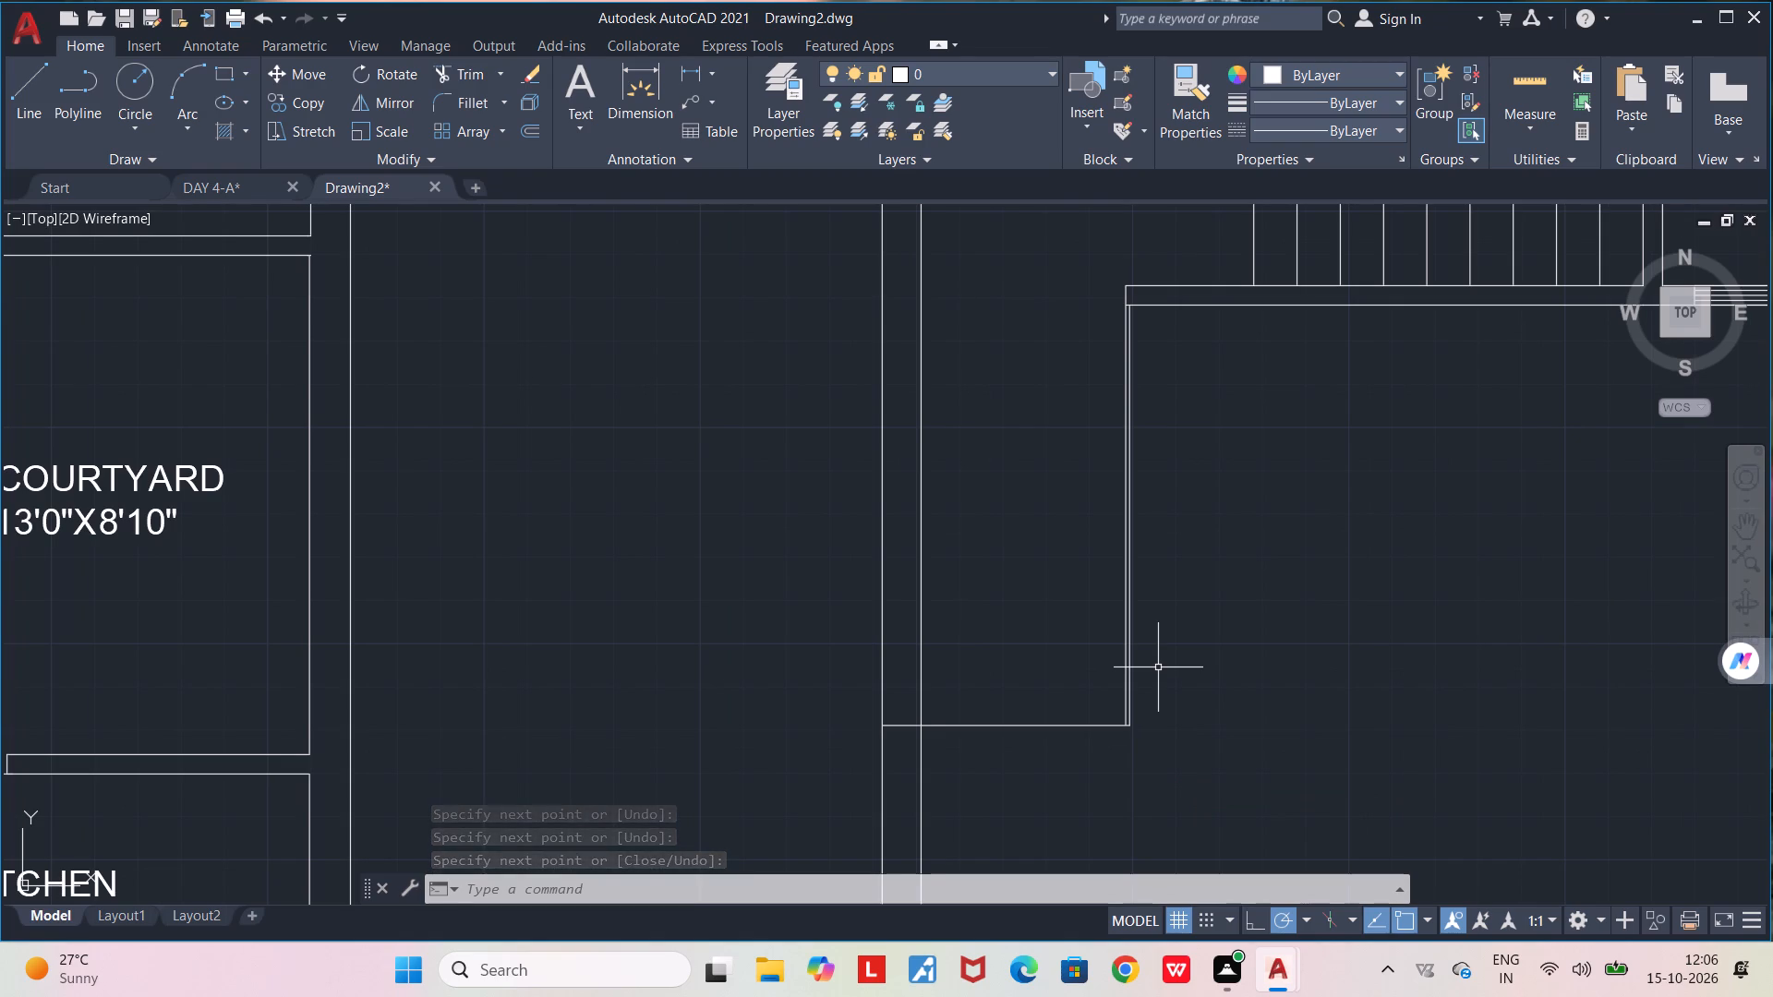
Draw a horizontal line about 4'-5" long from just below the stepped wall's upper corner leftward into the outer wall.
key("l")
key("Return")
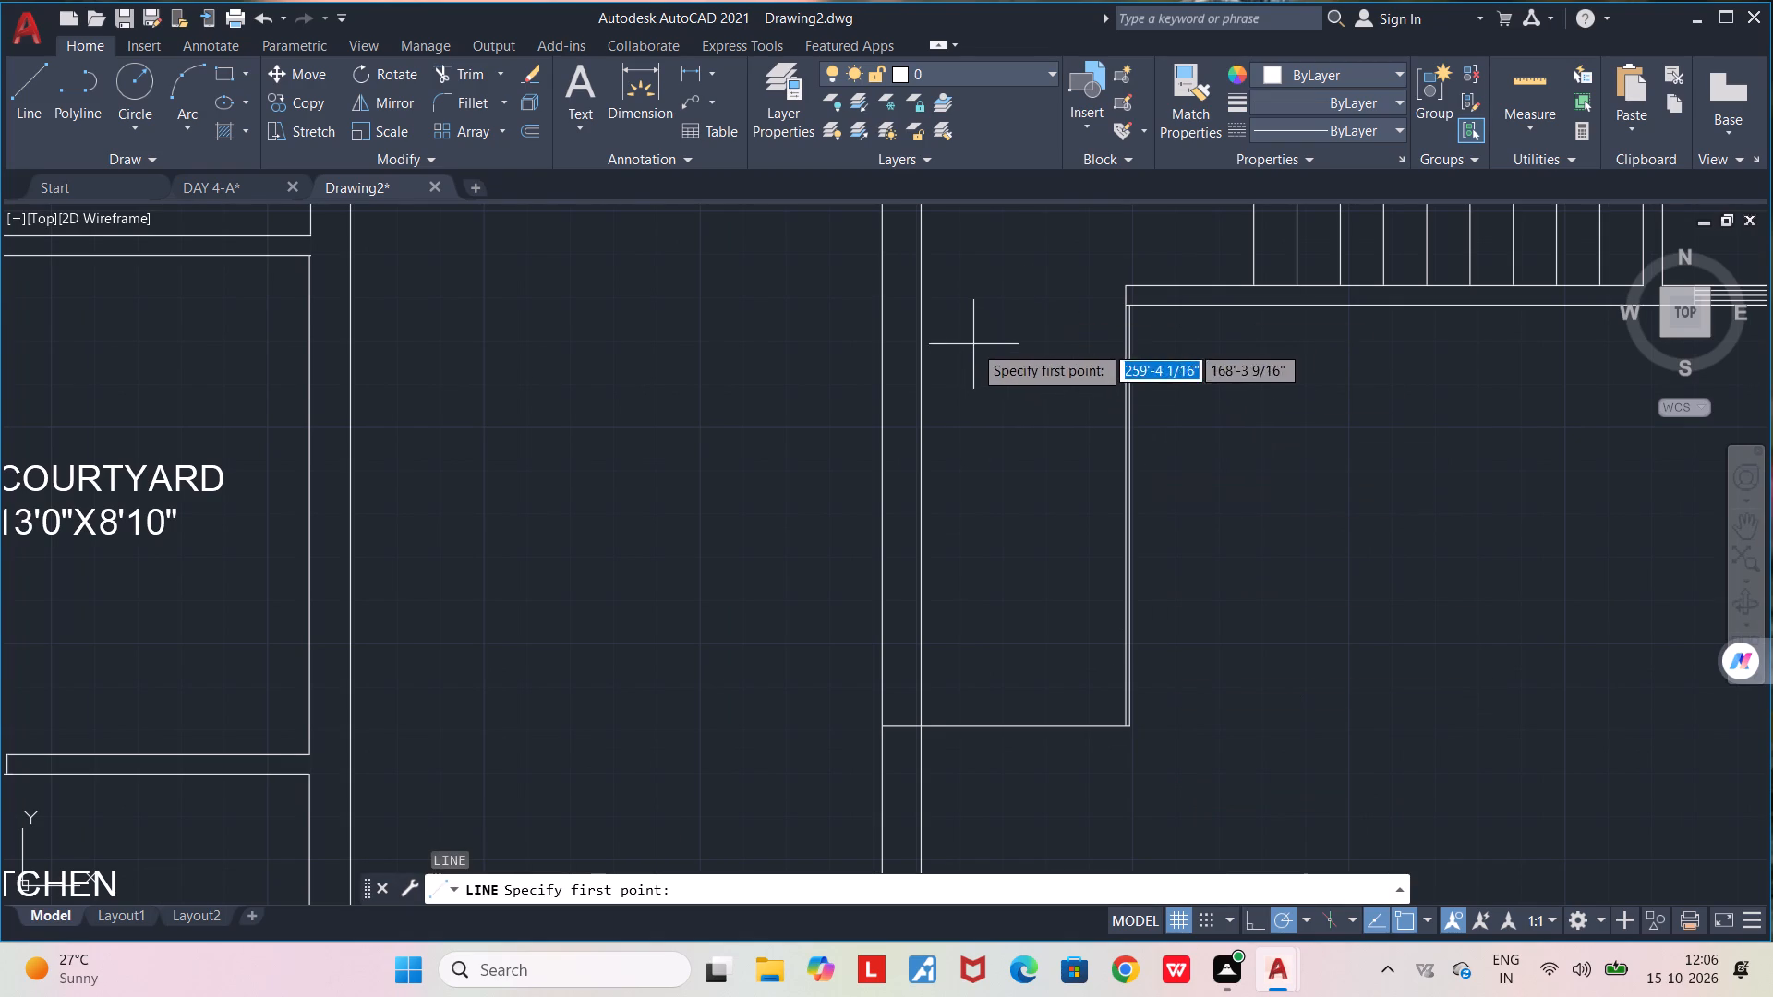
scroll(1117, 336, "up", 1)
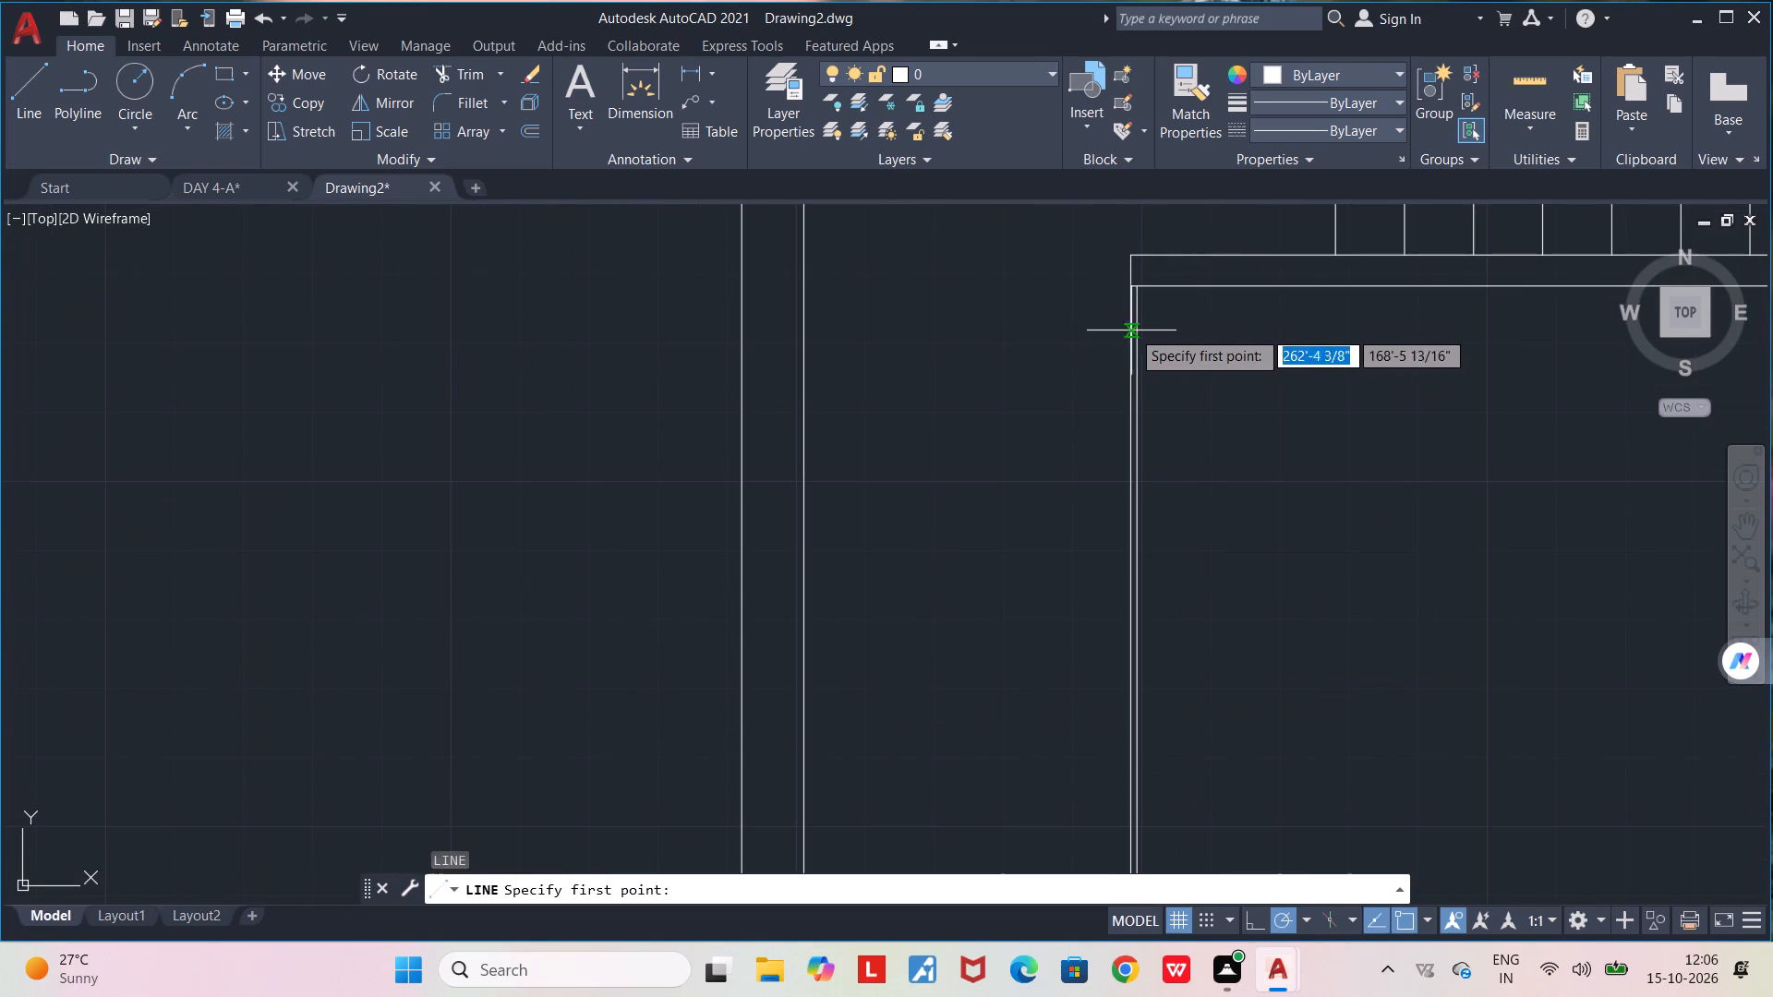
left_click(1128, 324)
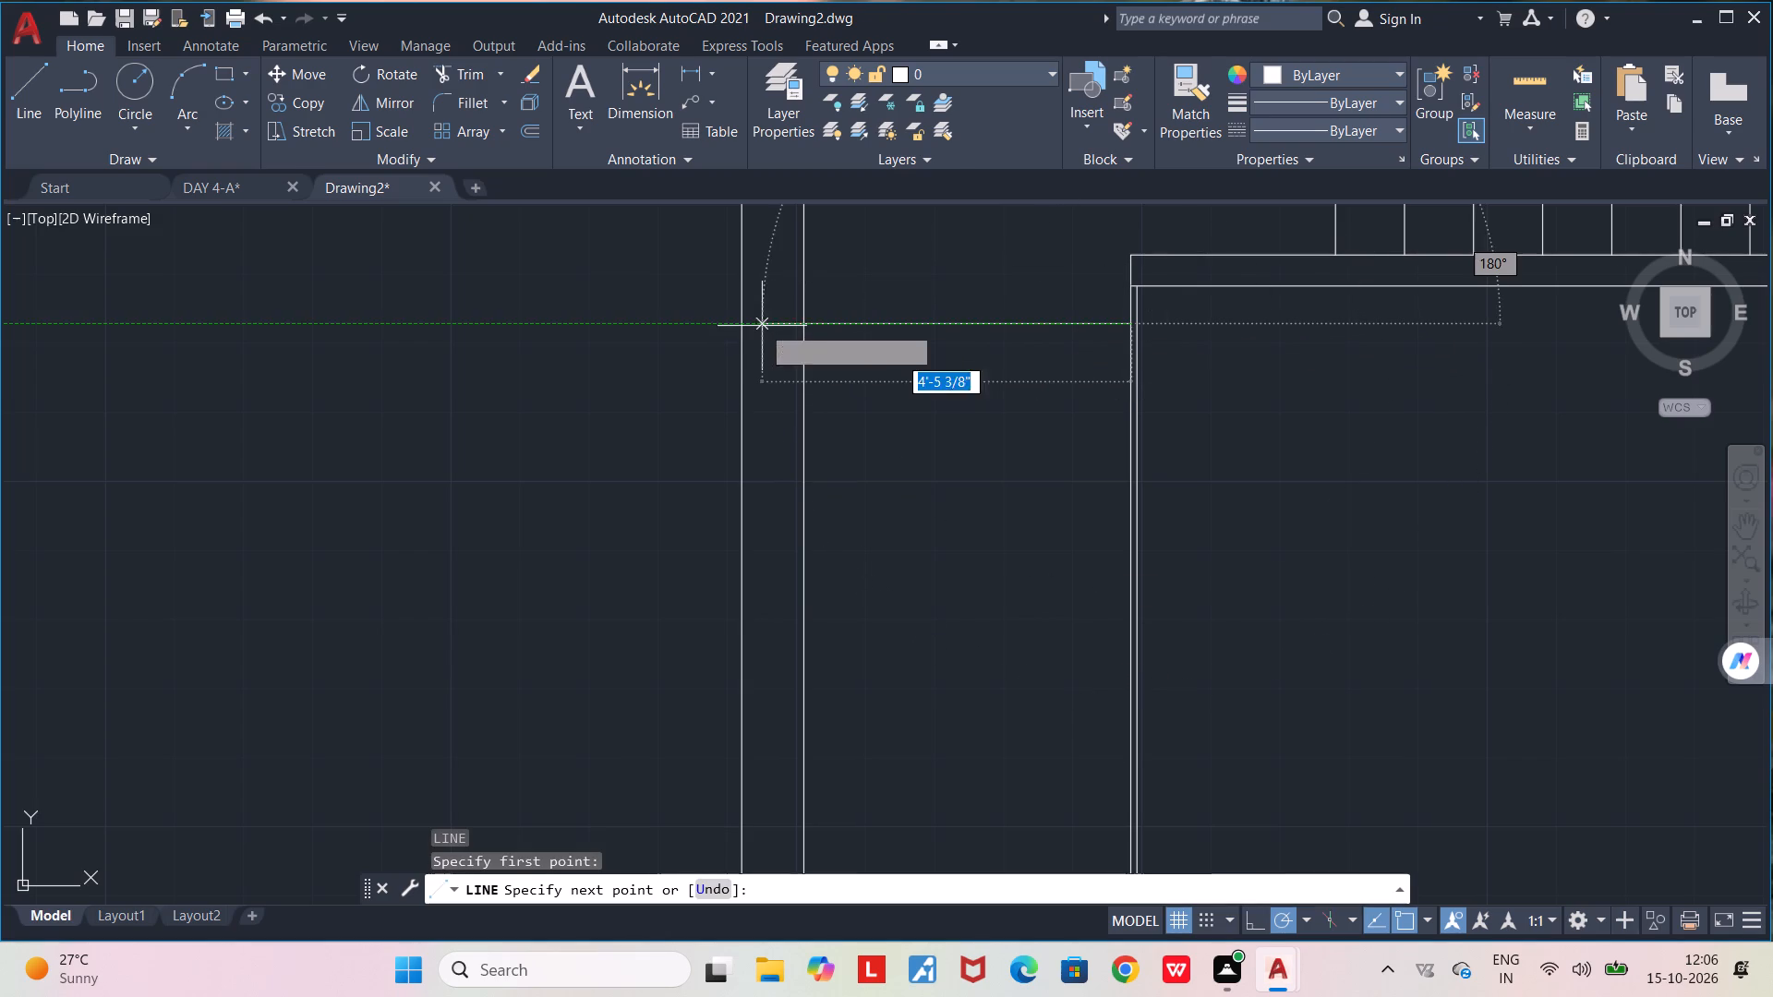
left_click(767, 324)
key("space")
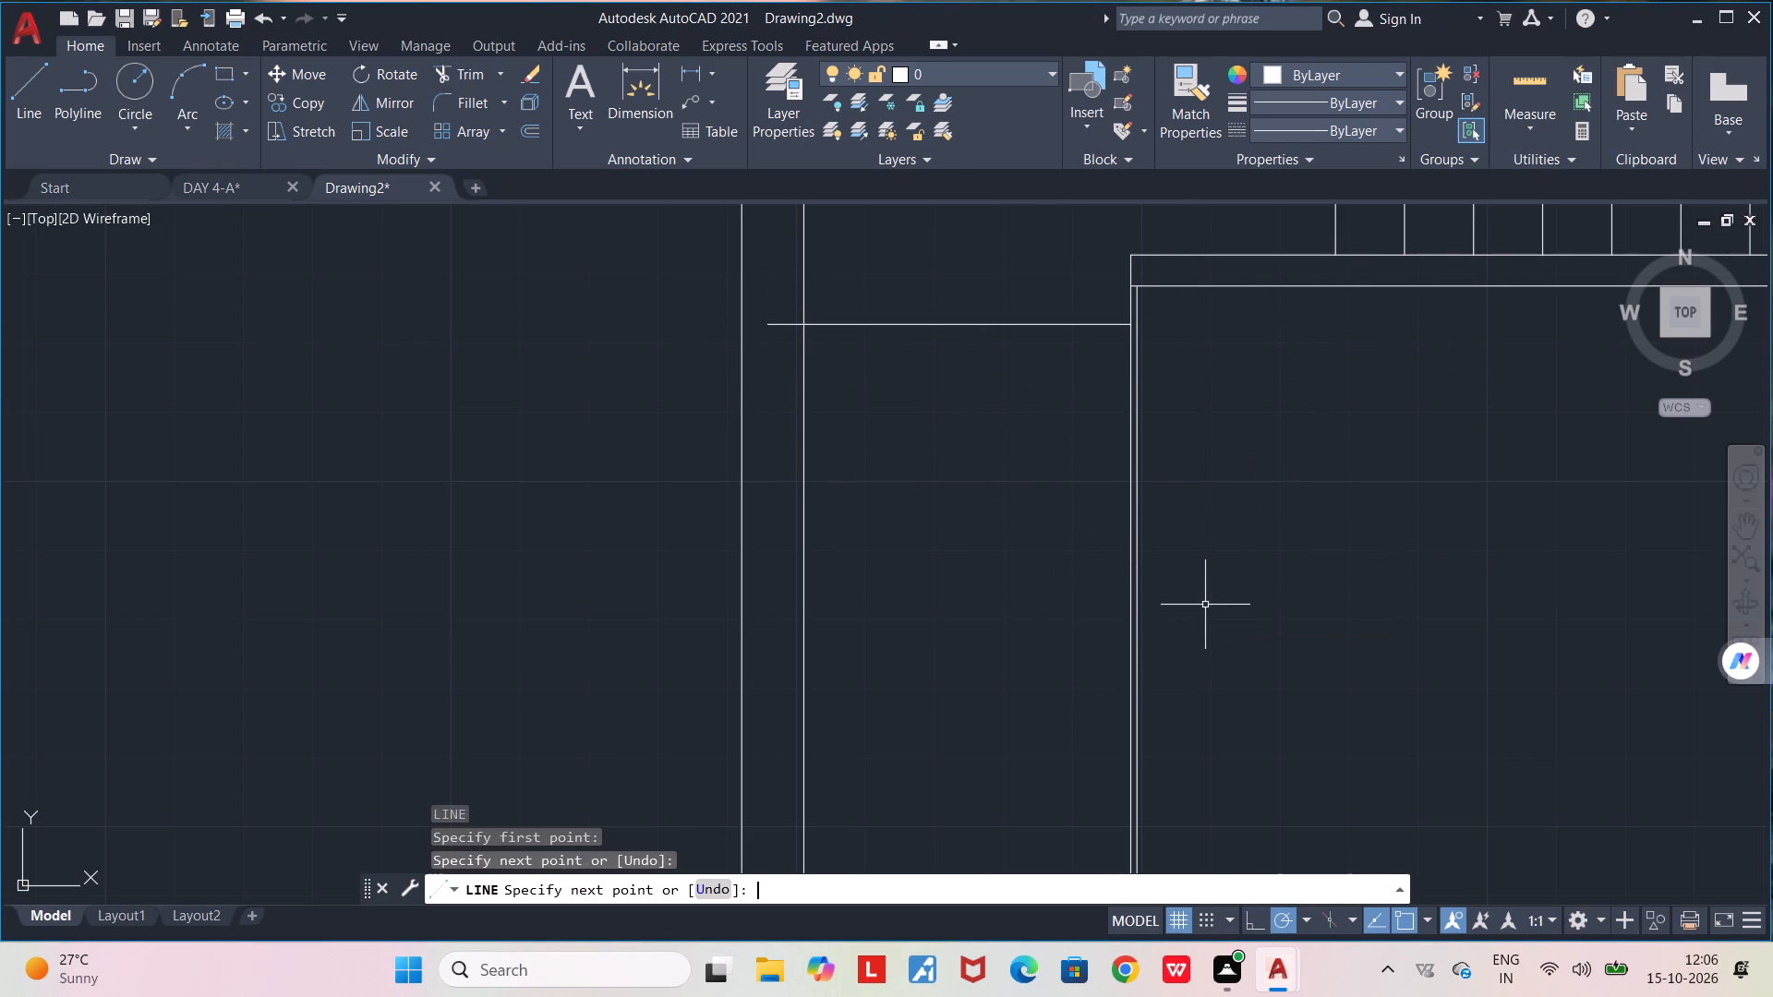
Trim the new horizontal line's overhang inside the outer wall's thickness.
type("TR")
key("Return")
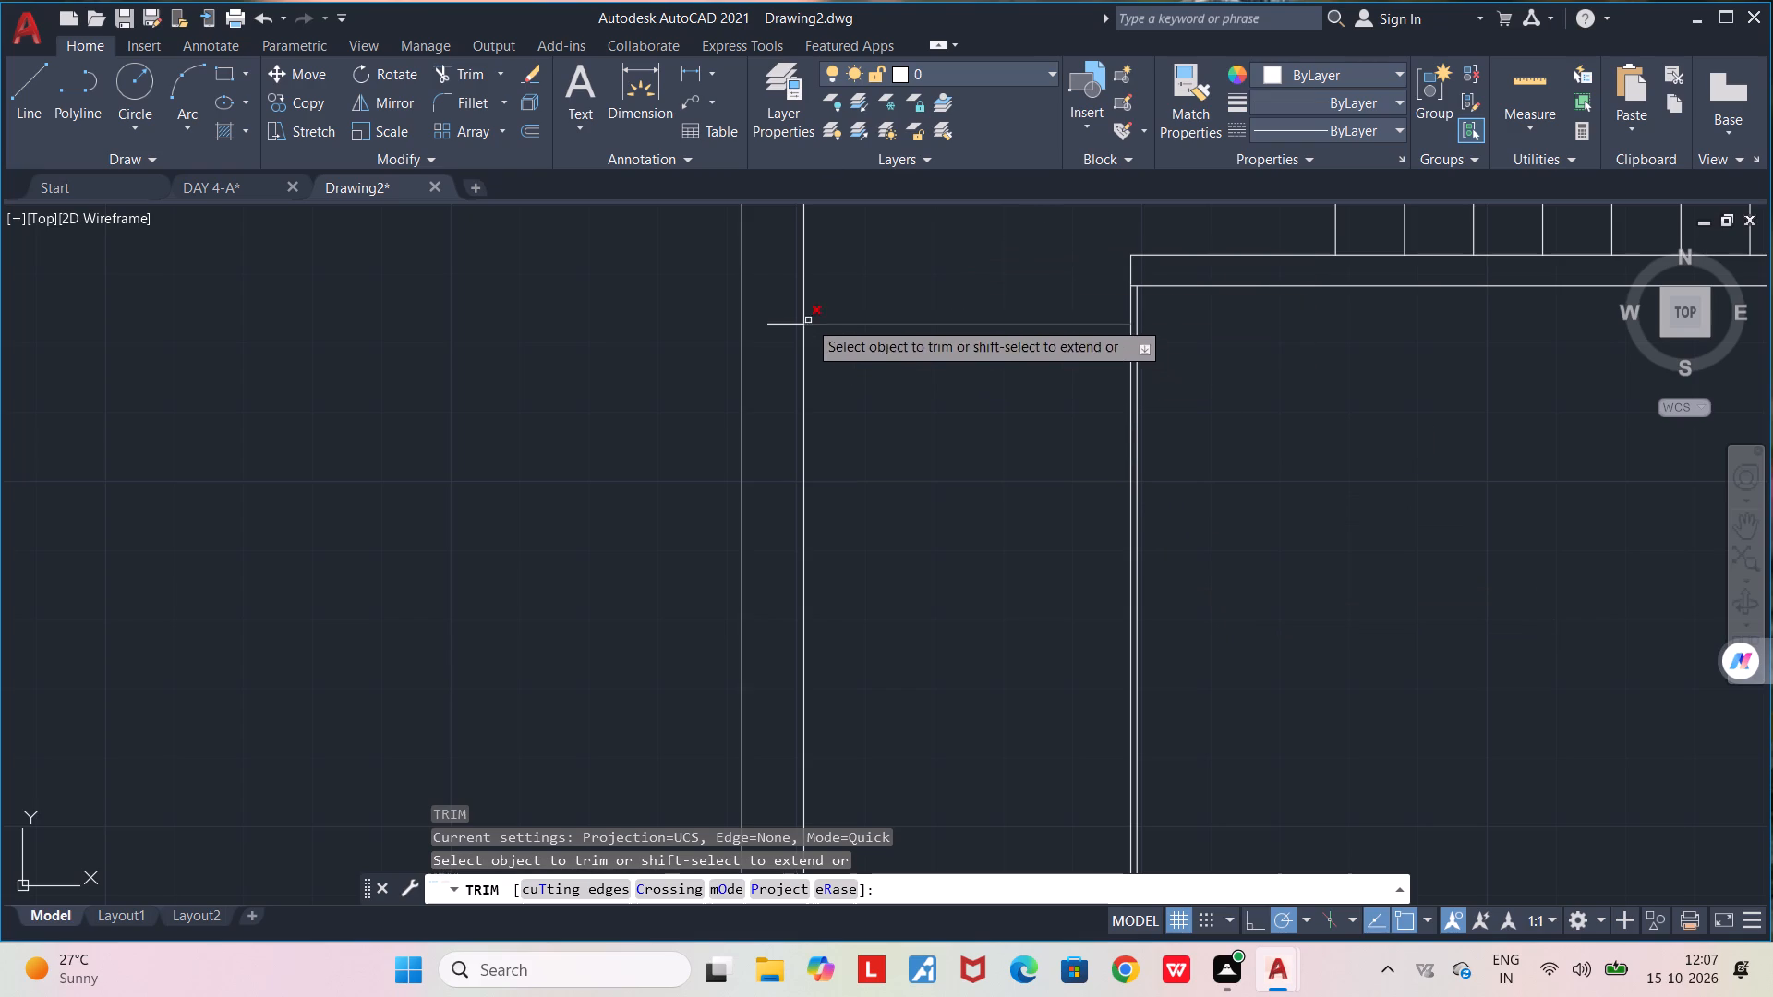
left_click(774, 326)
scroll(843, 372, "down", 3)
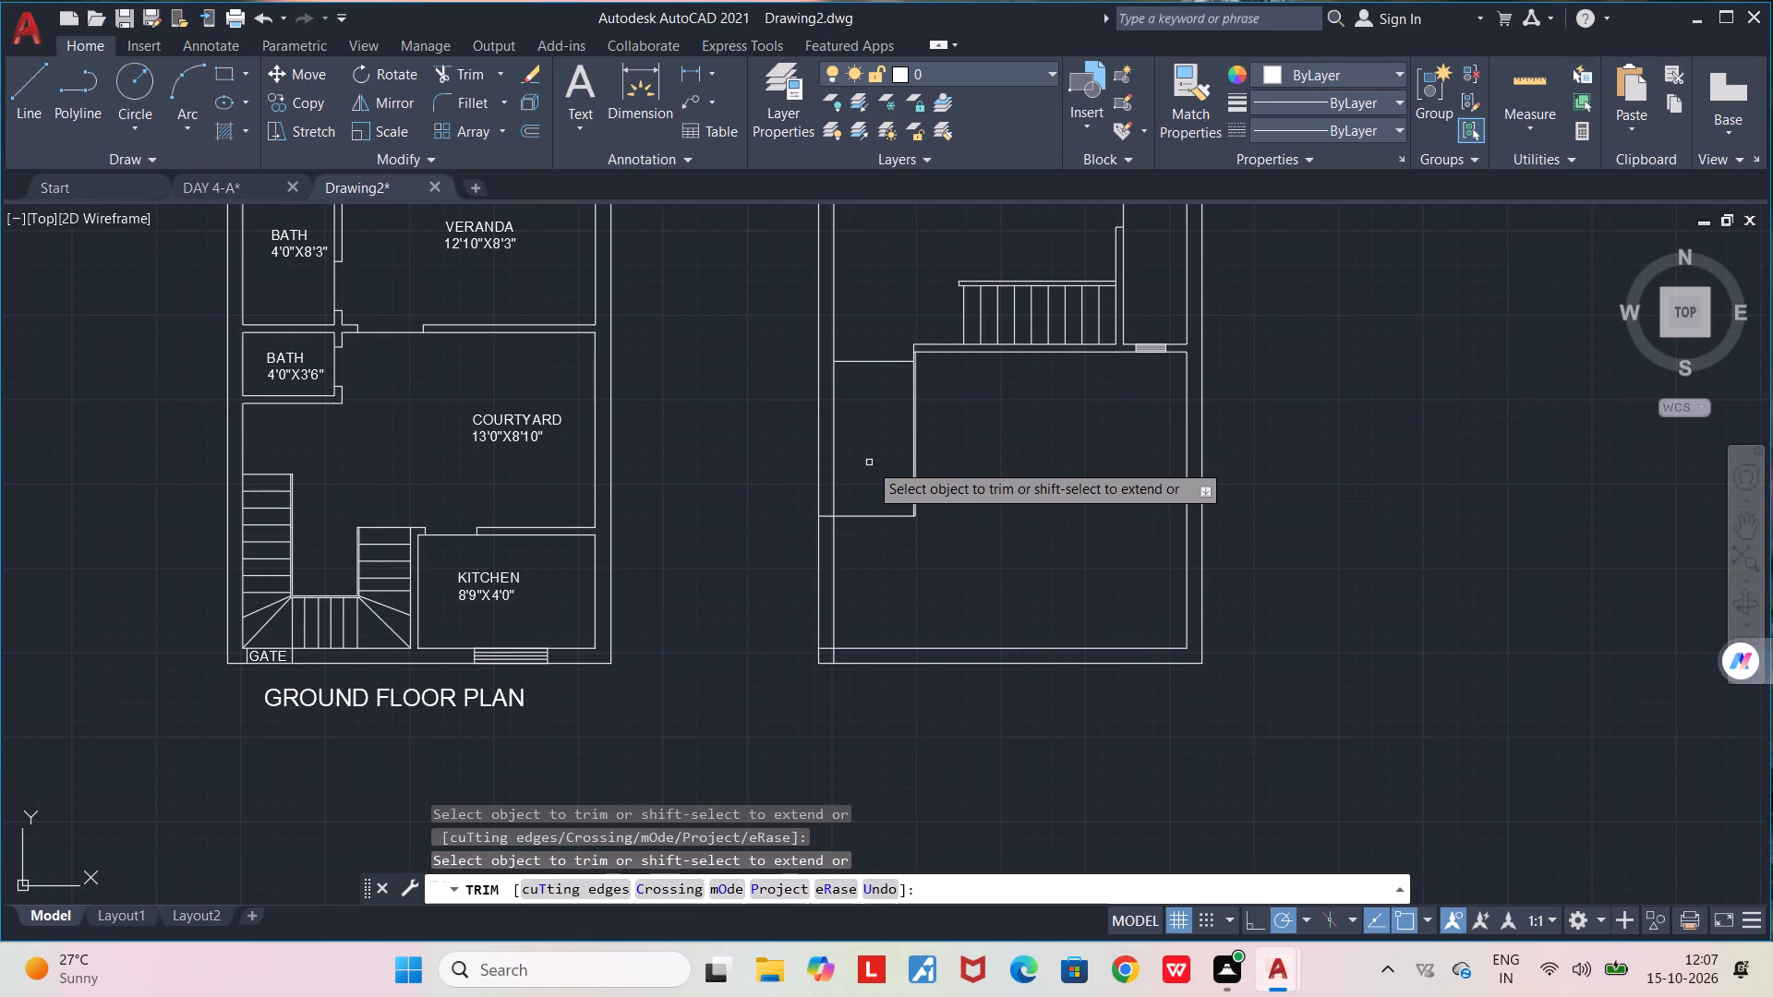
key("space")
Offset the horizontal line downward at 10" spacing to make four successive stair treads.
key("o")
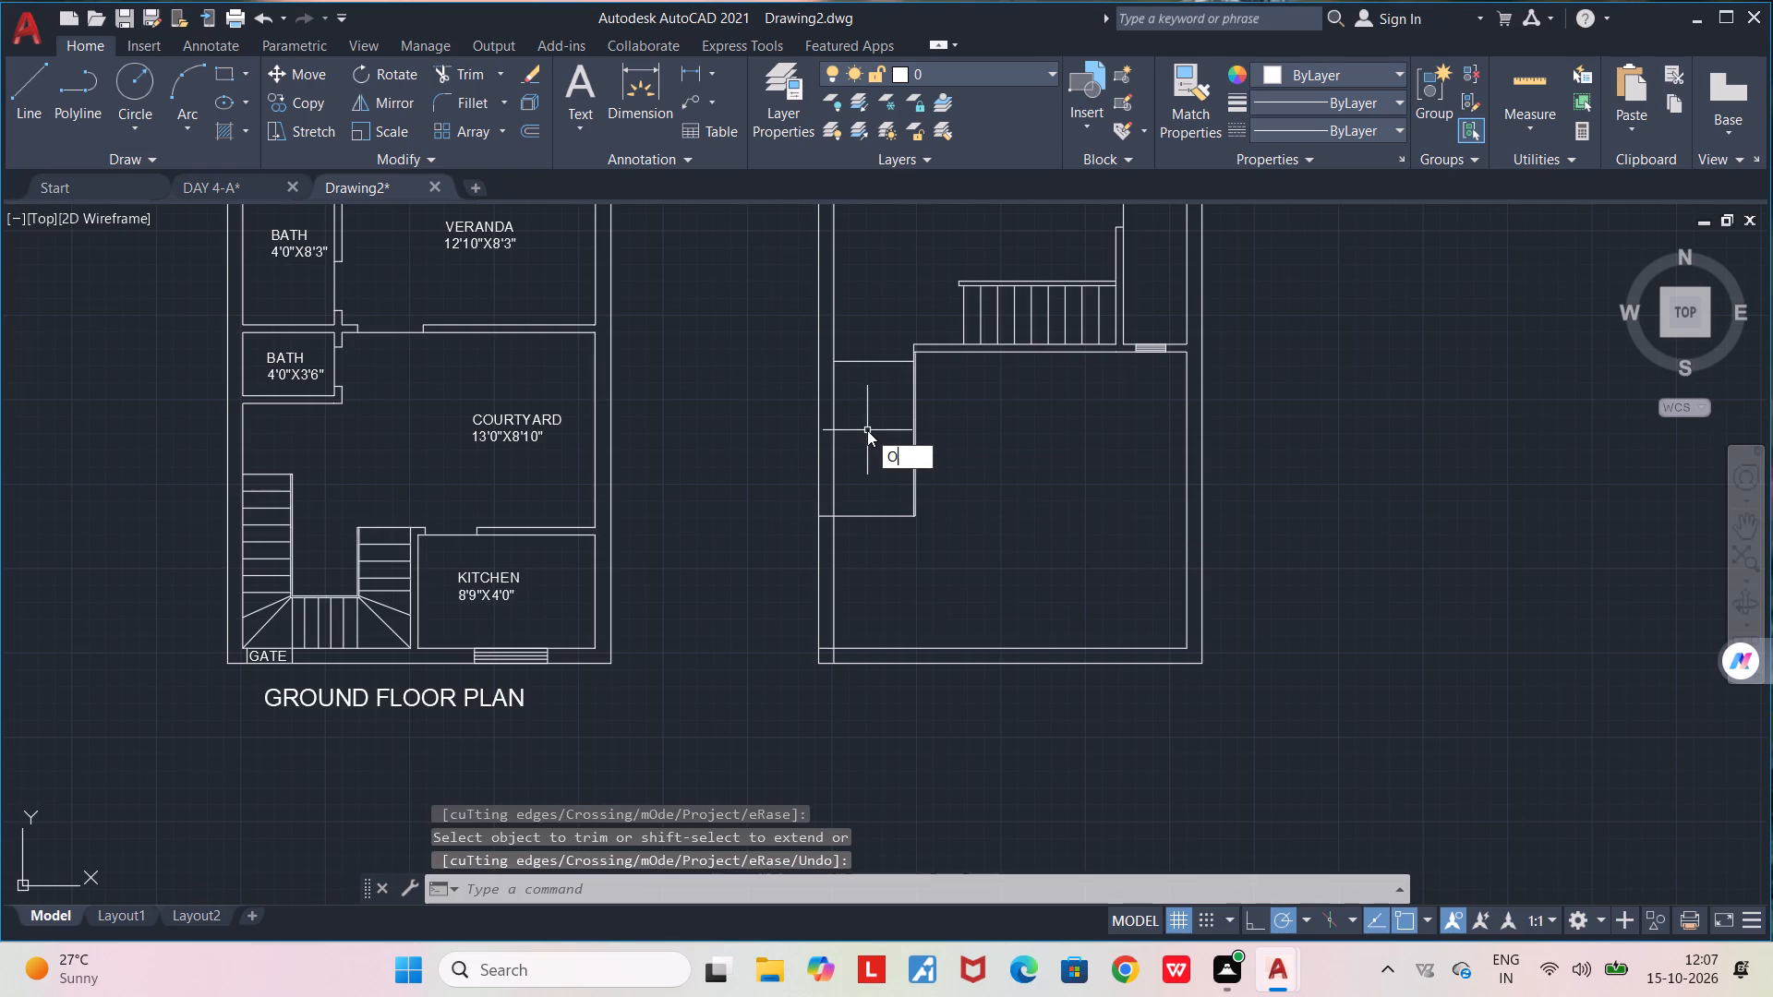
type("FF")
key("Return")
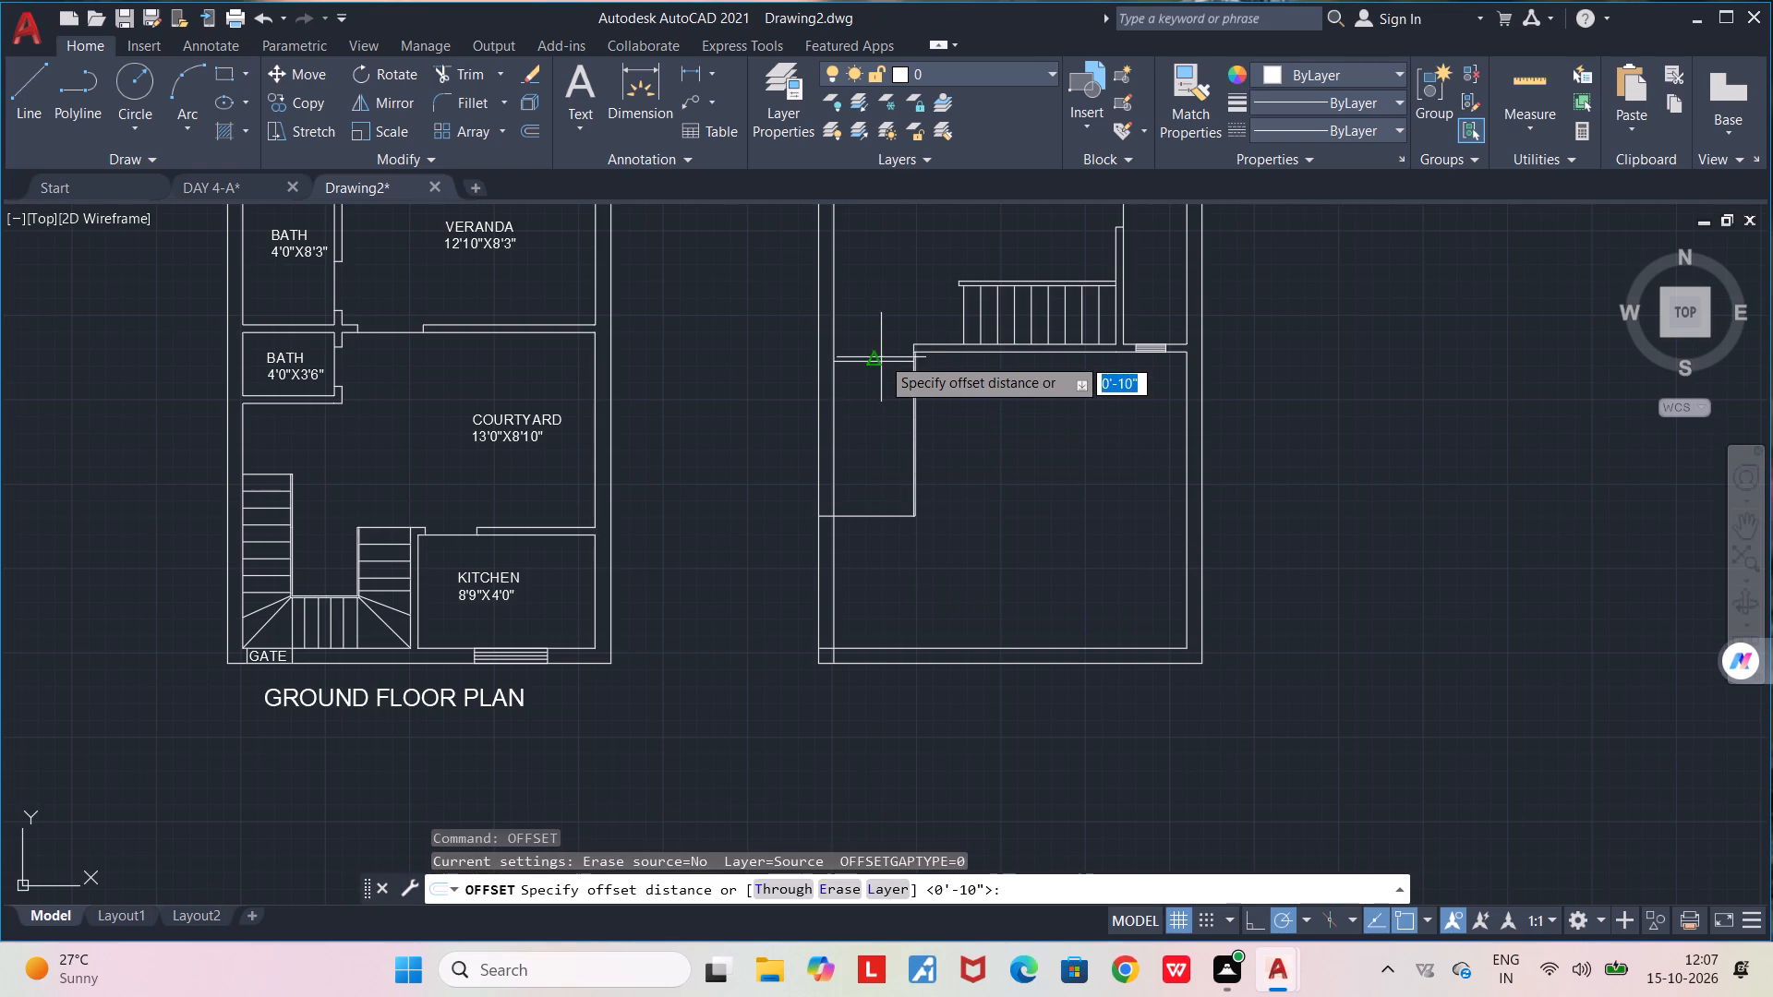
left_click(882, 357)
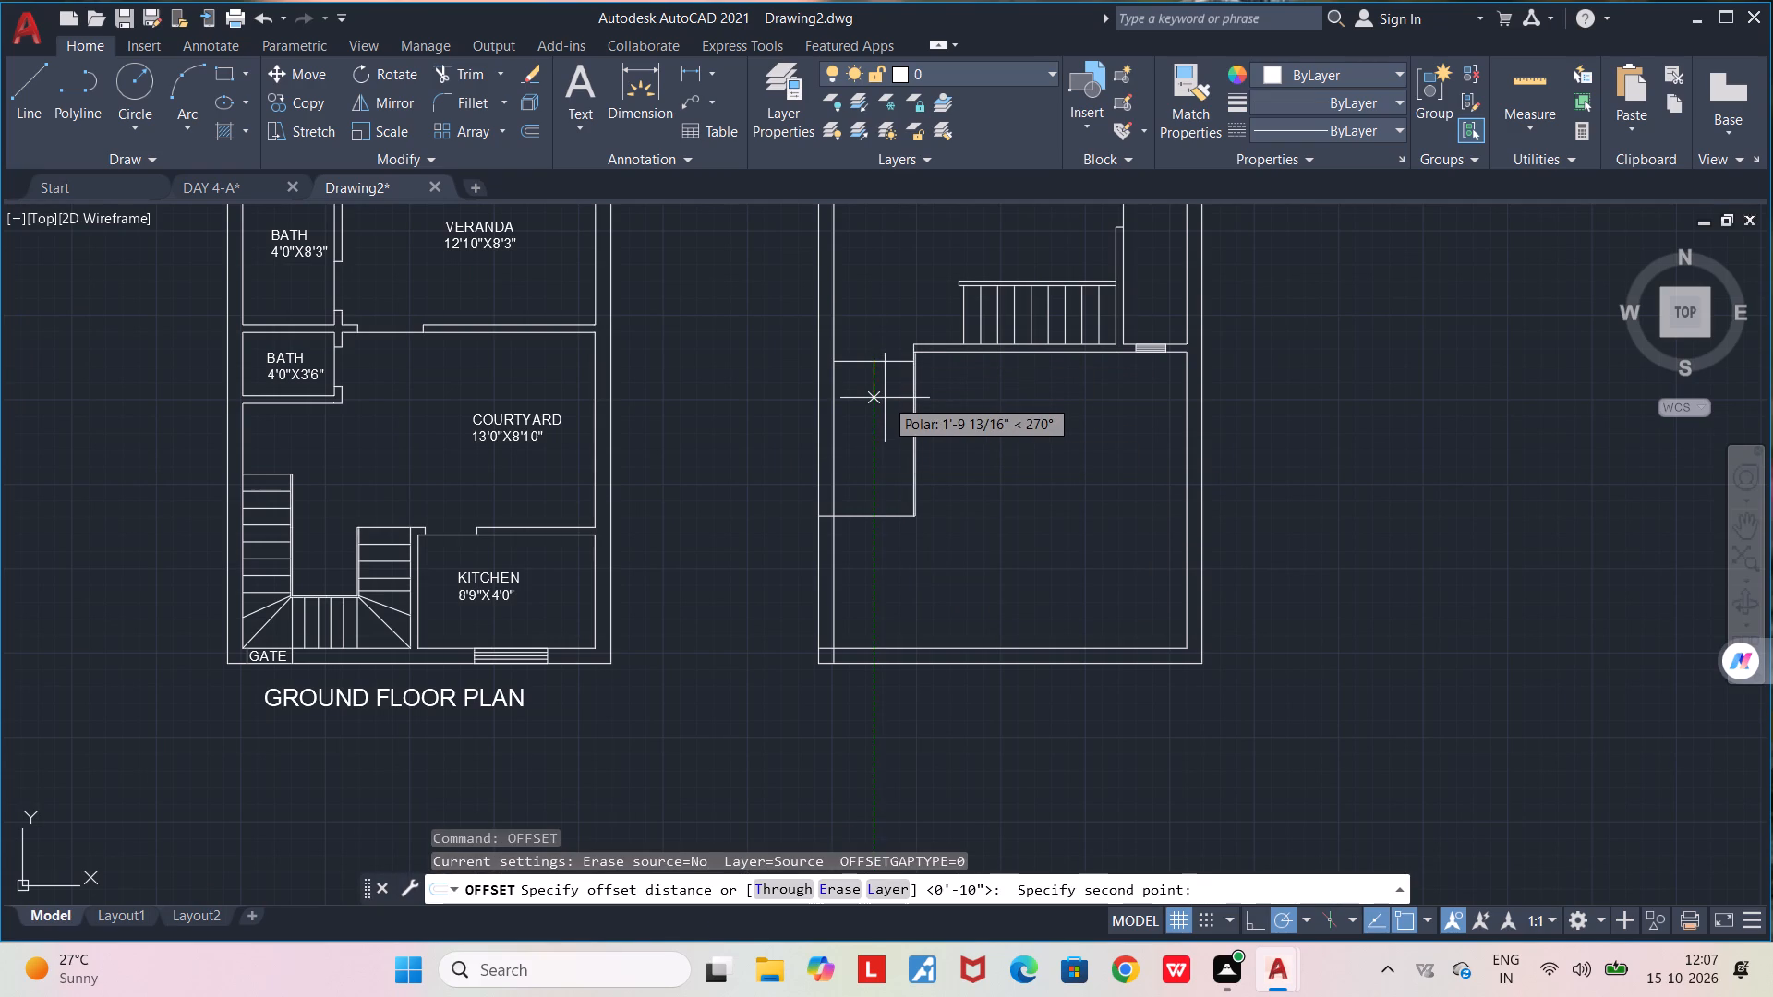
type("10")
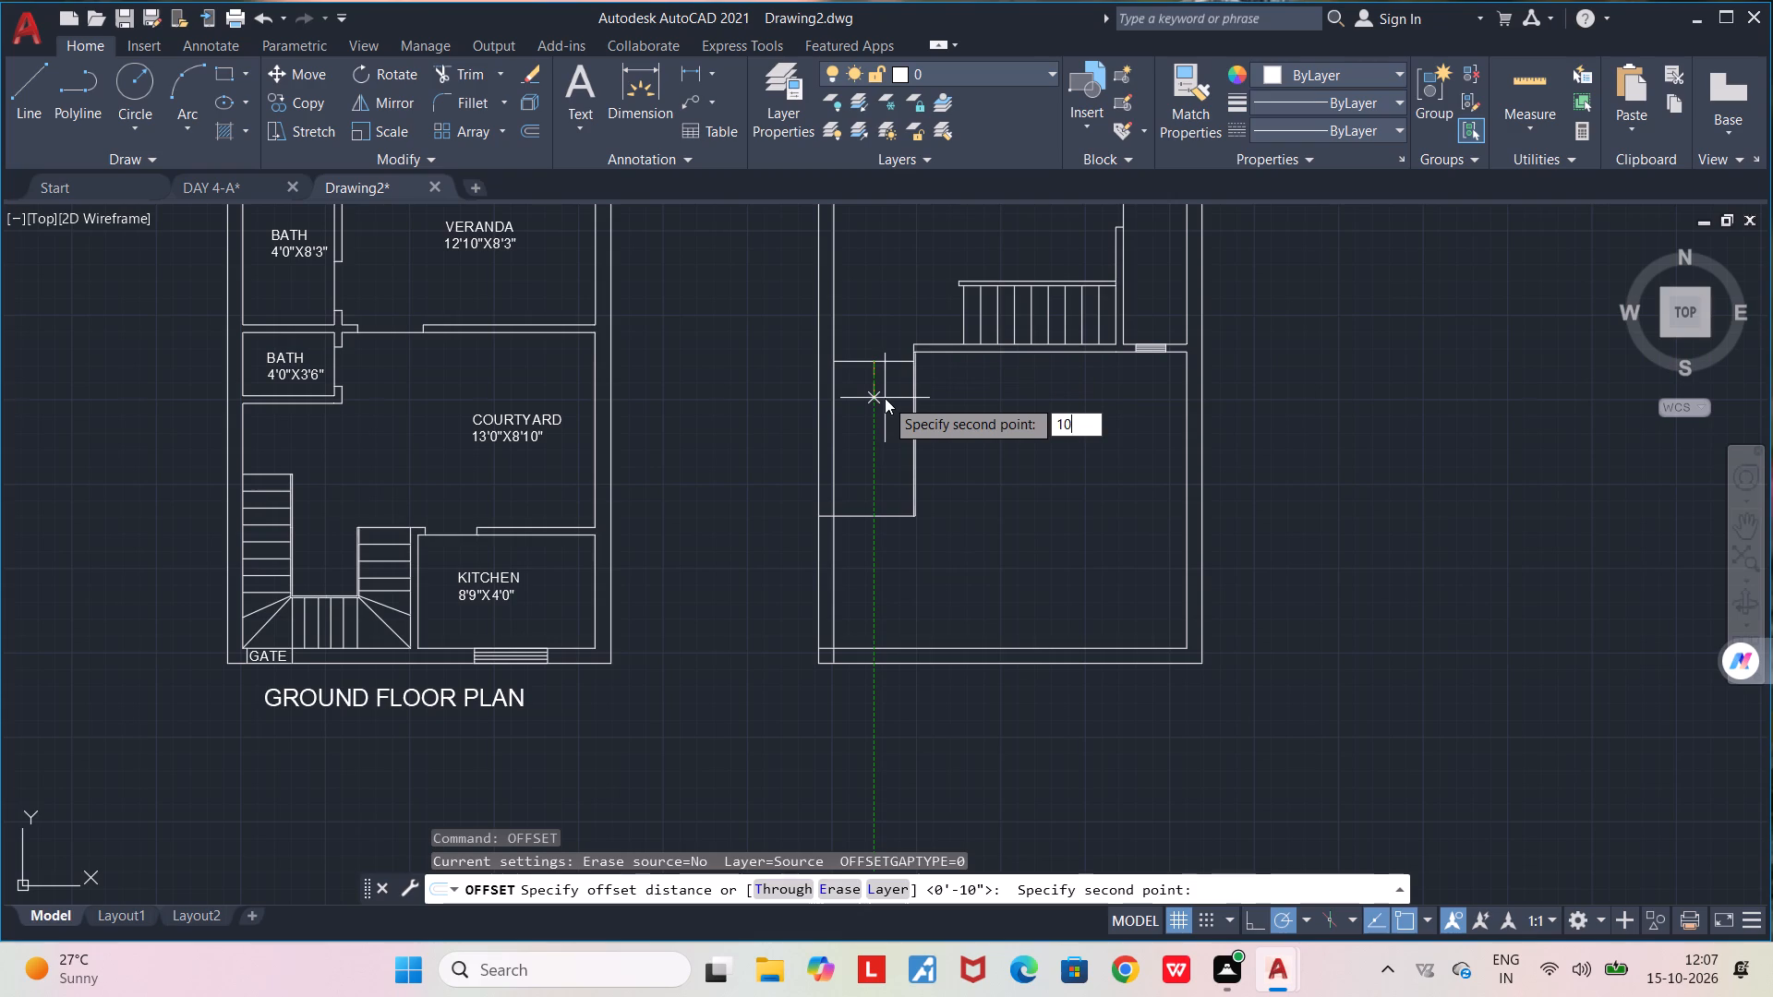
key("shift+quotedbl")
key("Return")
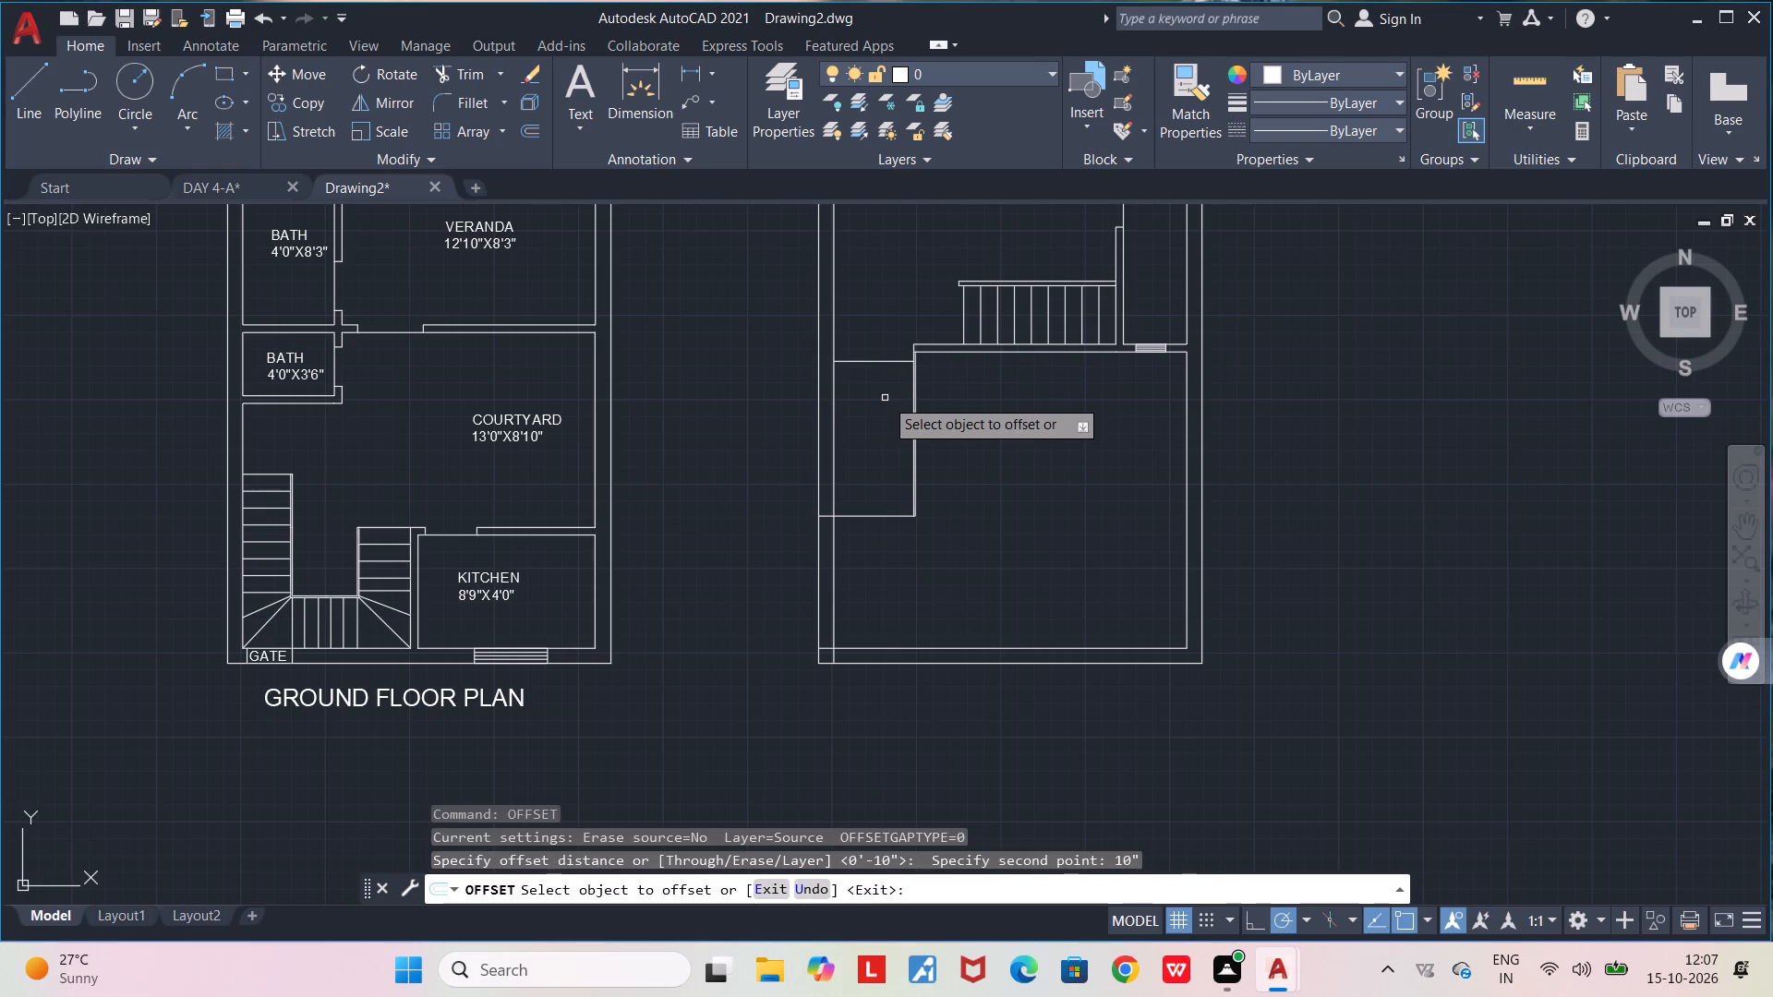
left_click(876, 362)
left_click(881, 388)
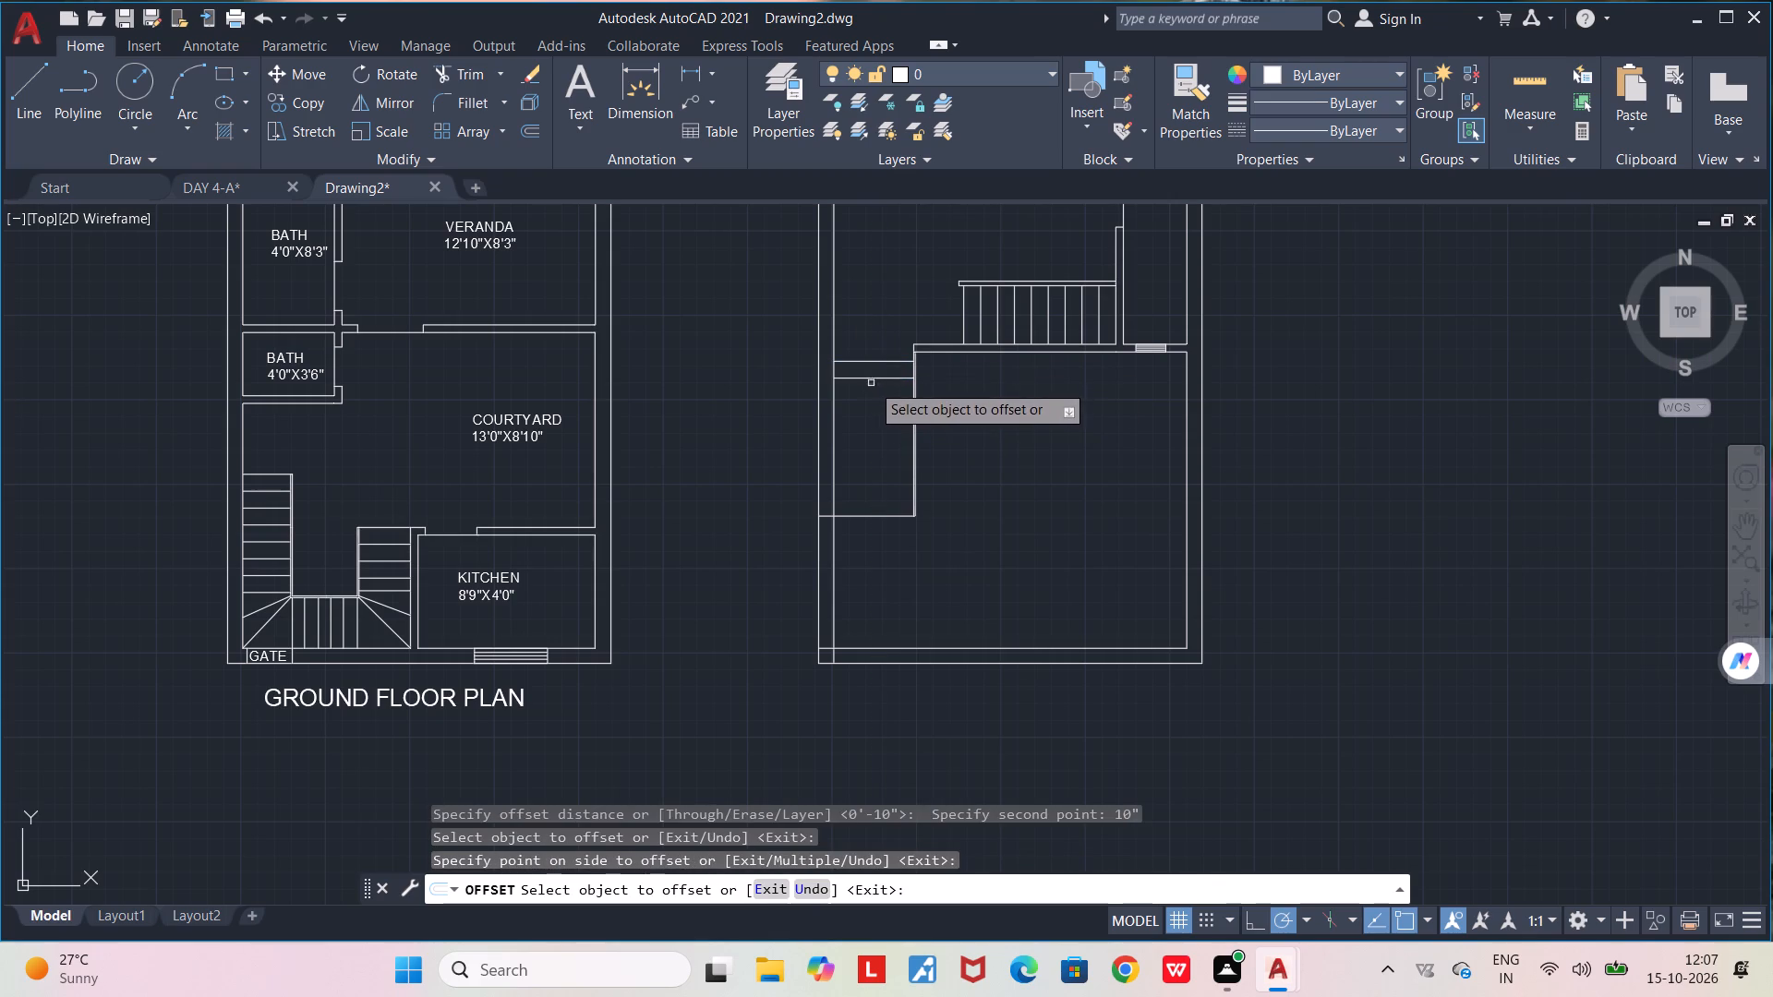
left_click(866, 378)
left_click(866, 404)
left_click(863, 391)
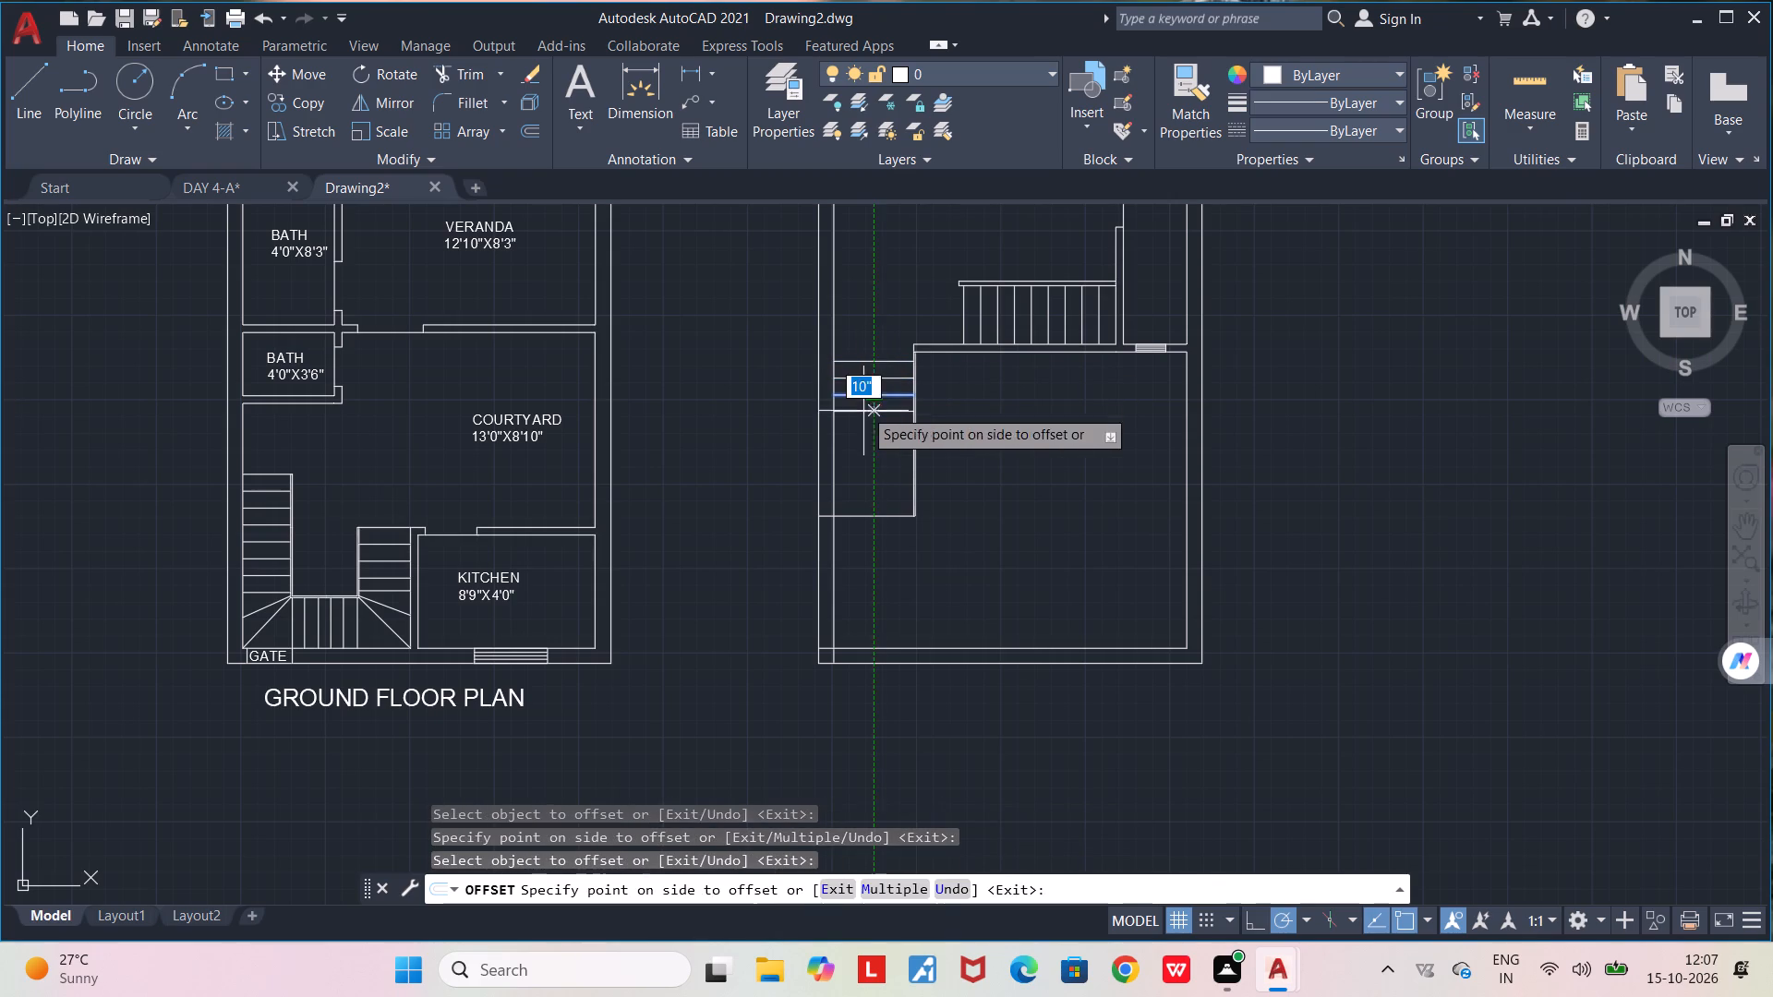
left_click(863, 417)
left_click(855, 413)
left_click(858, 442)
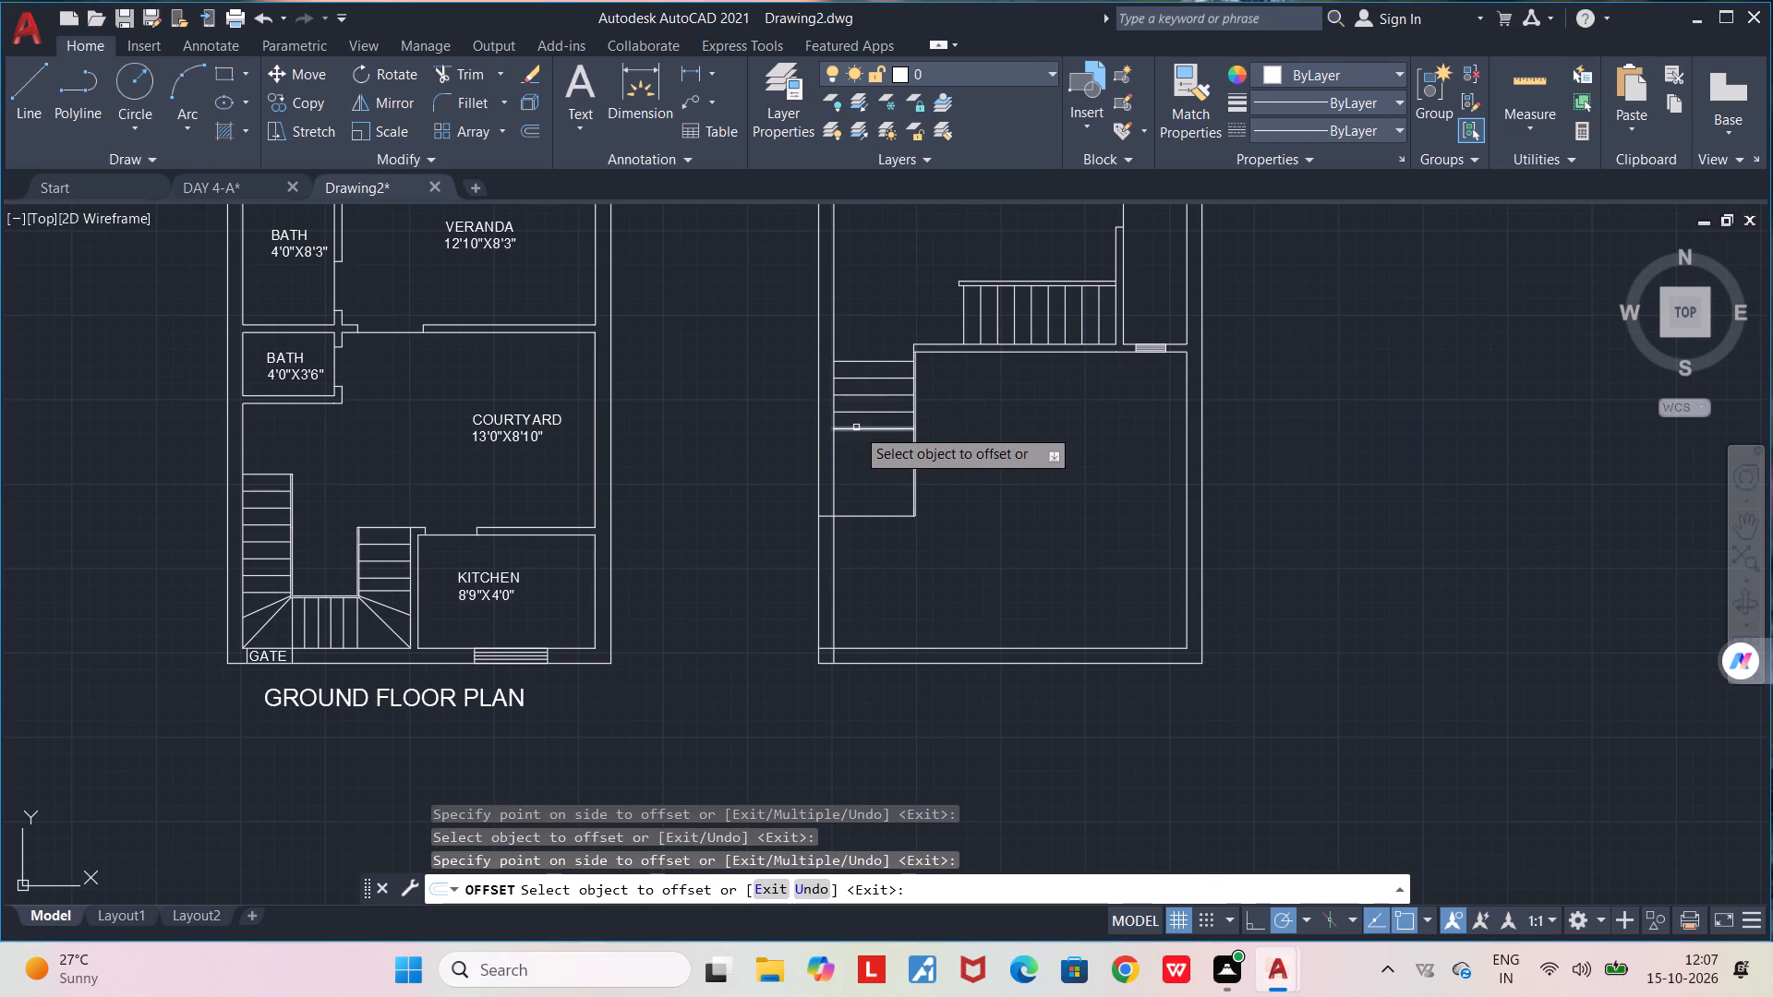
Continue offsetting the lowest tread downward at 10" spacing to add four more treads above the bottom line.
left_click(856, 427)
left_click(857, 458)
left_click(847, 444)
left_click(851, 466)
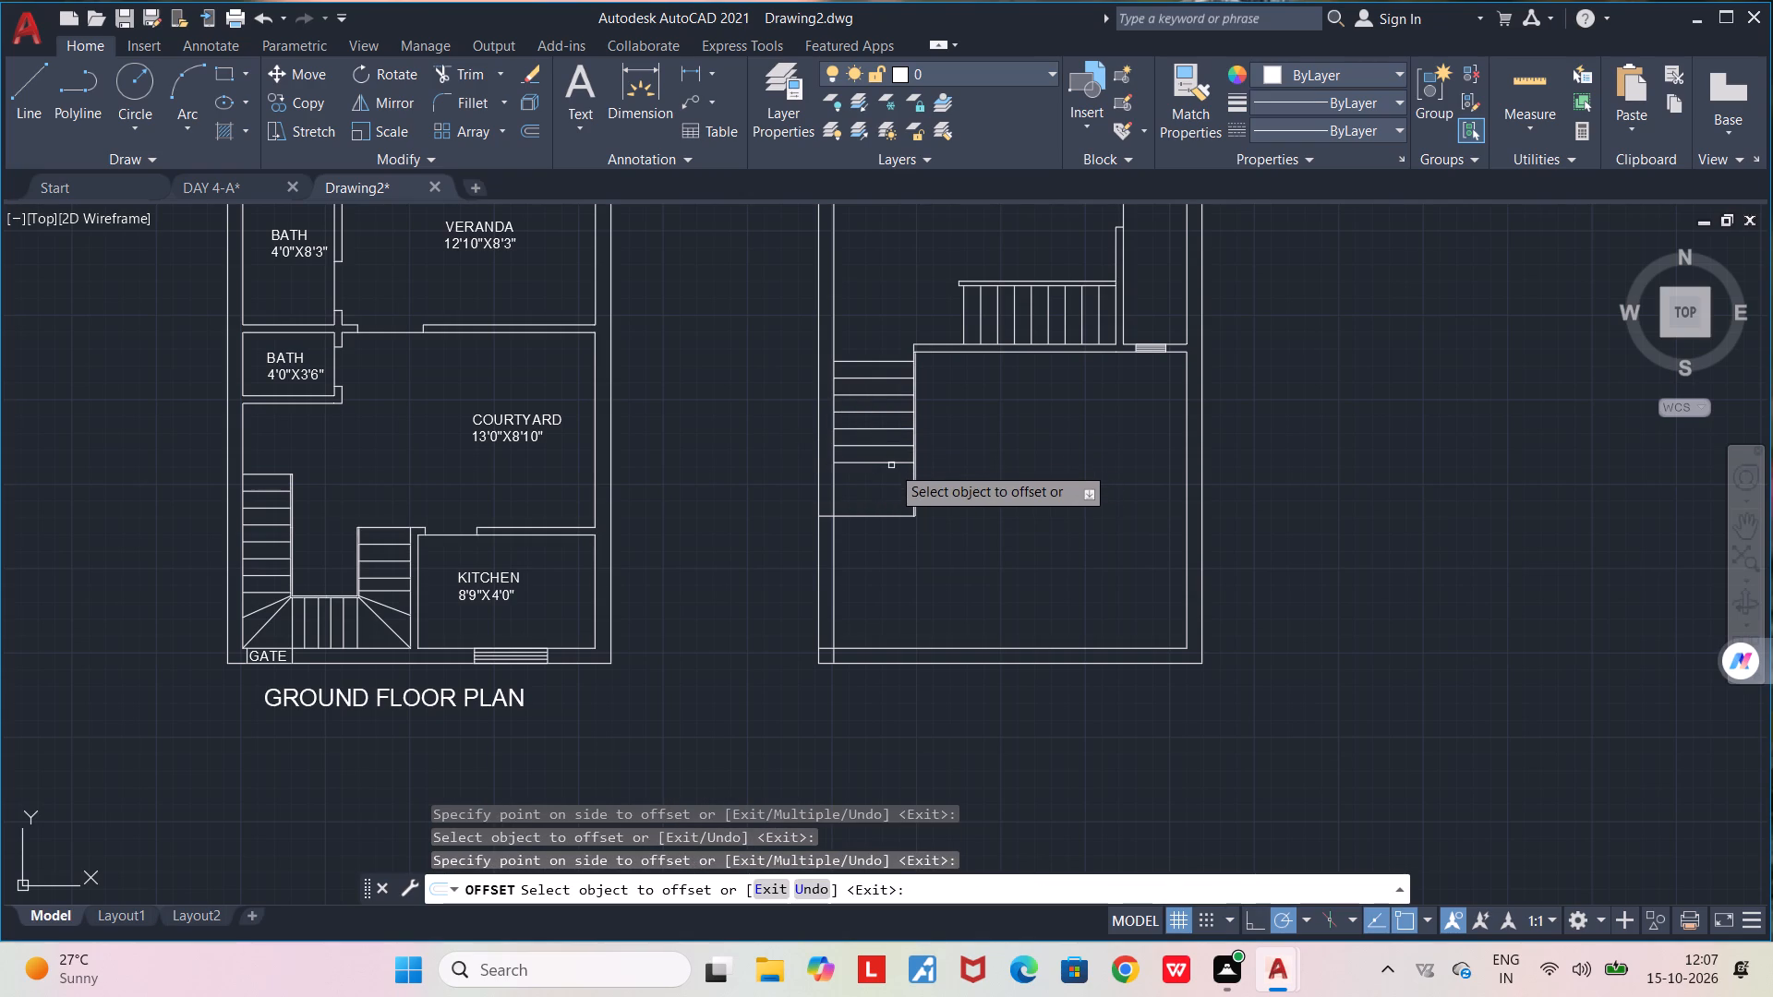
left_click(879, 462)
left_click(879, 488)
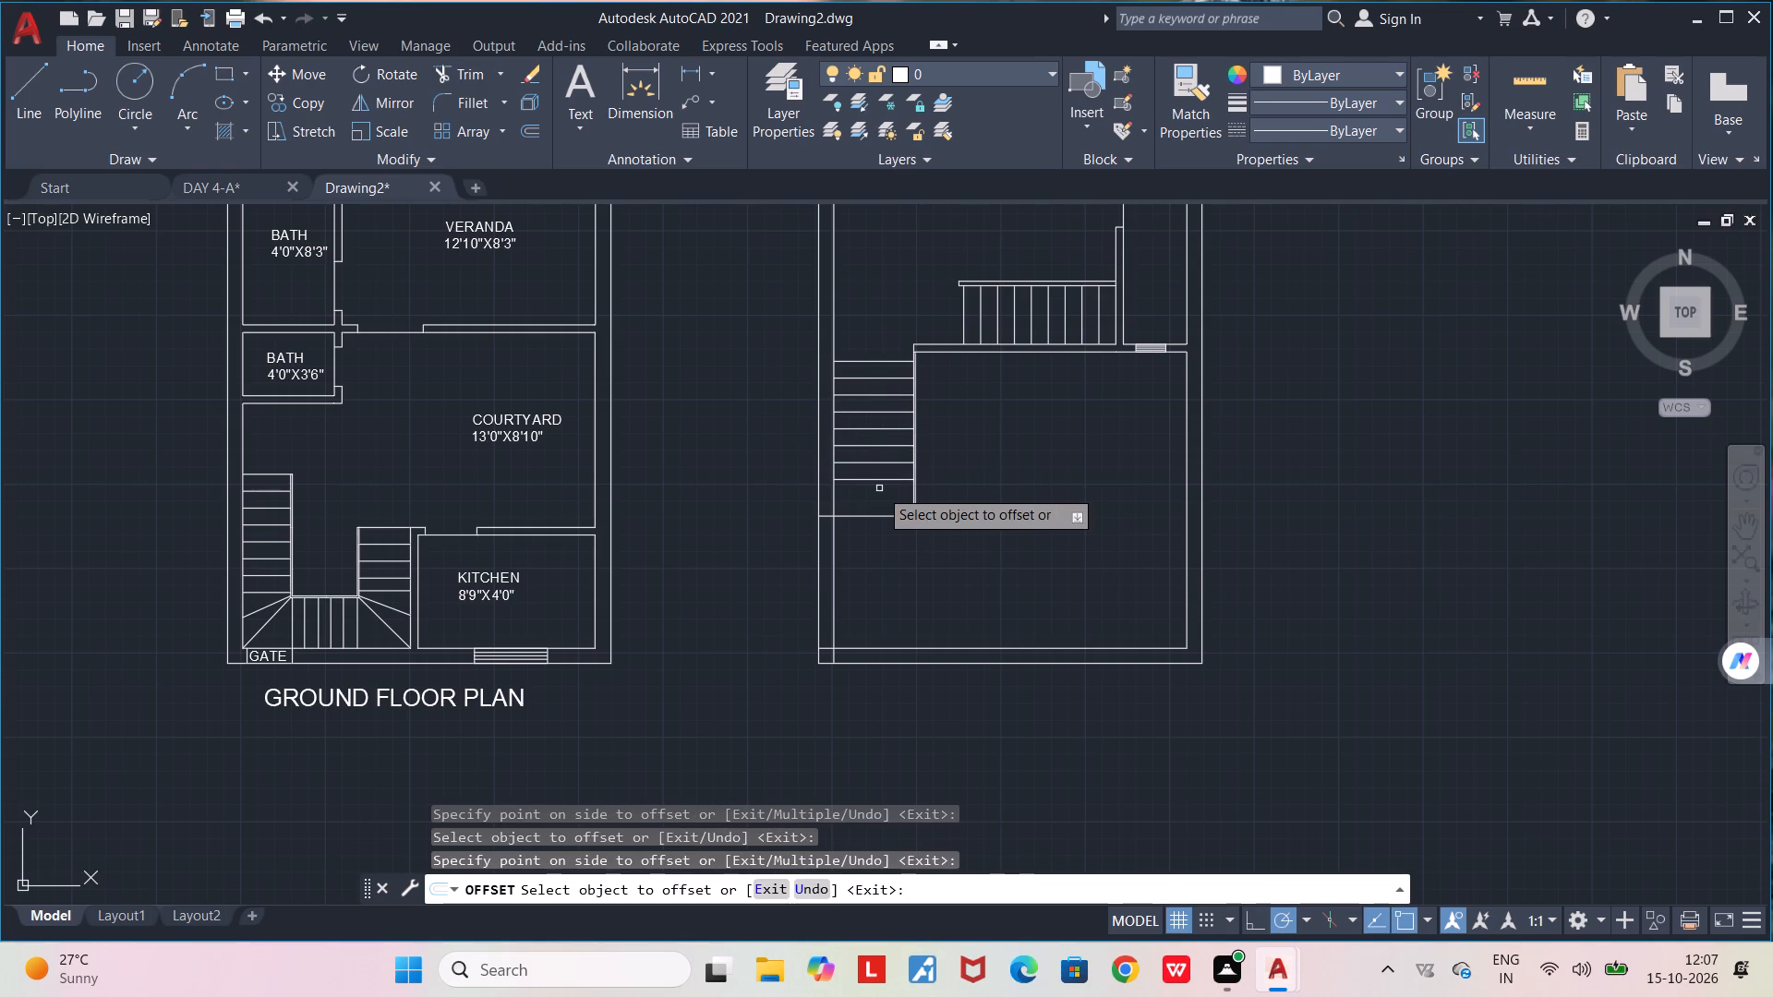
scroll(879, 488, "up", 3)
left_click(854, 447)
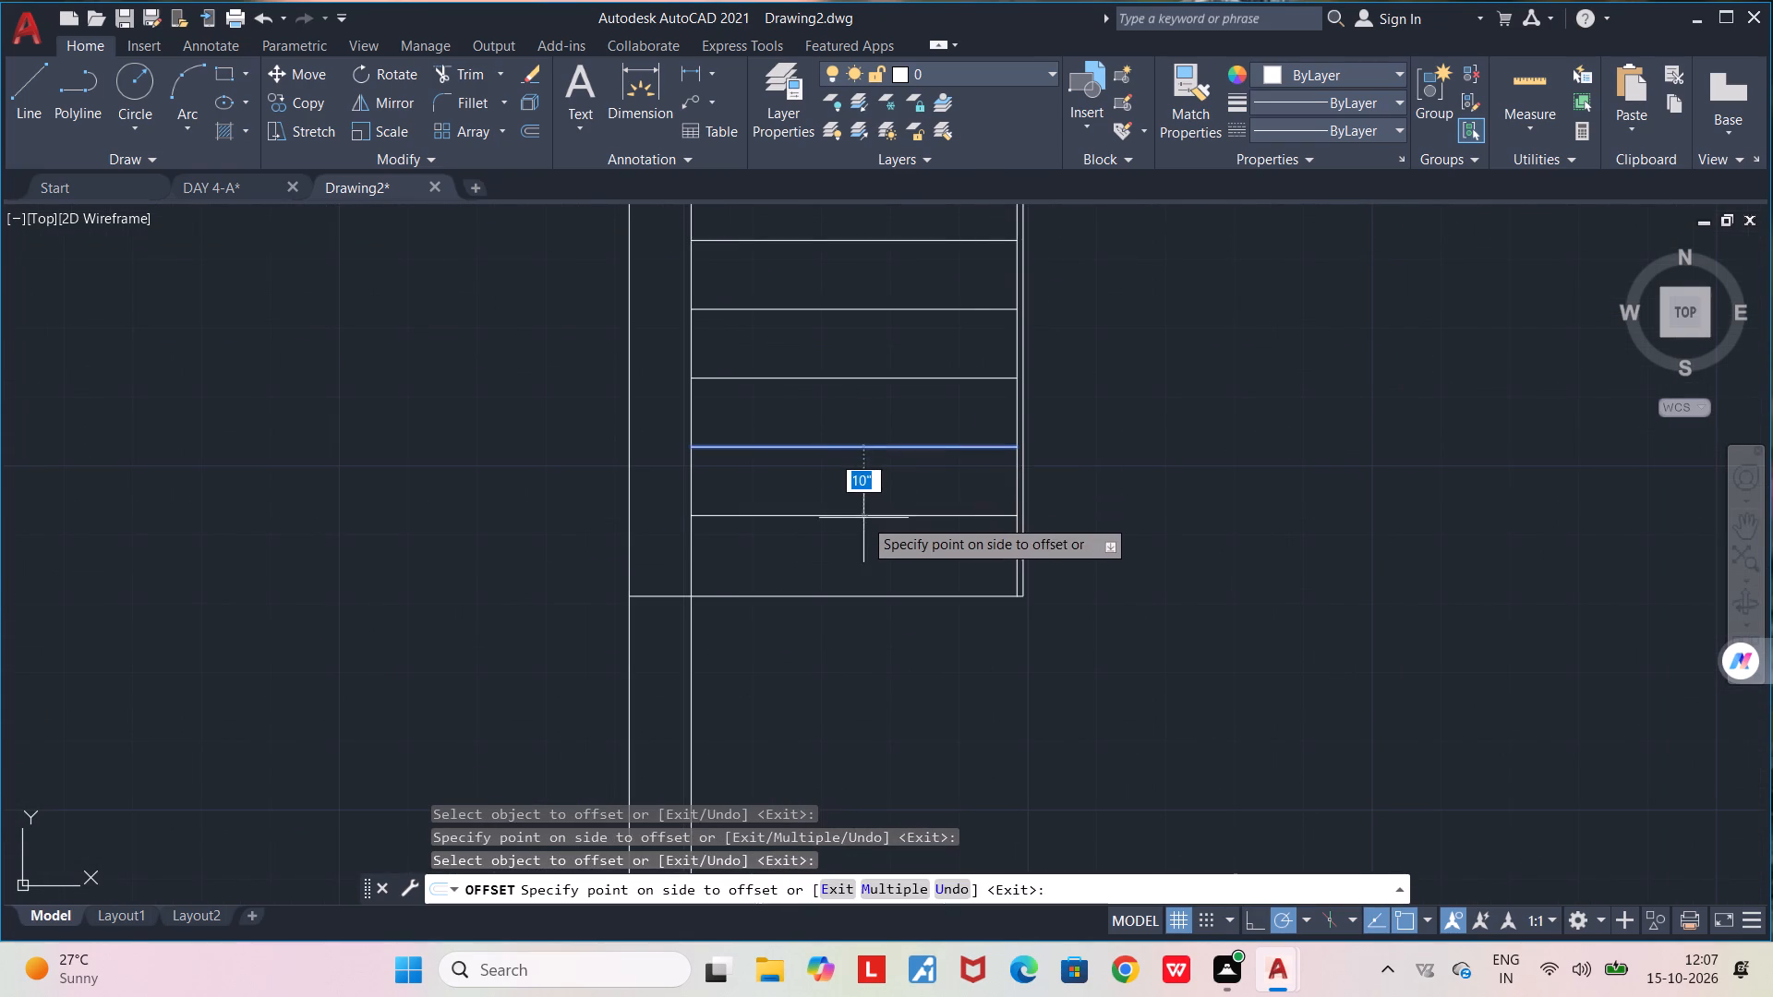
left_click(863, 518)
scroll(840, 552, "down", 2)
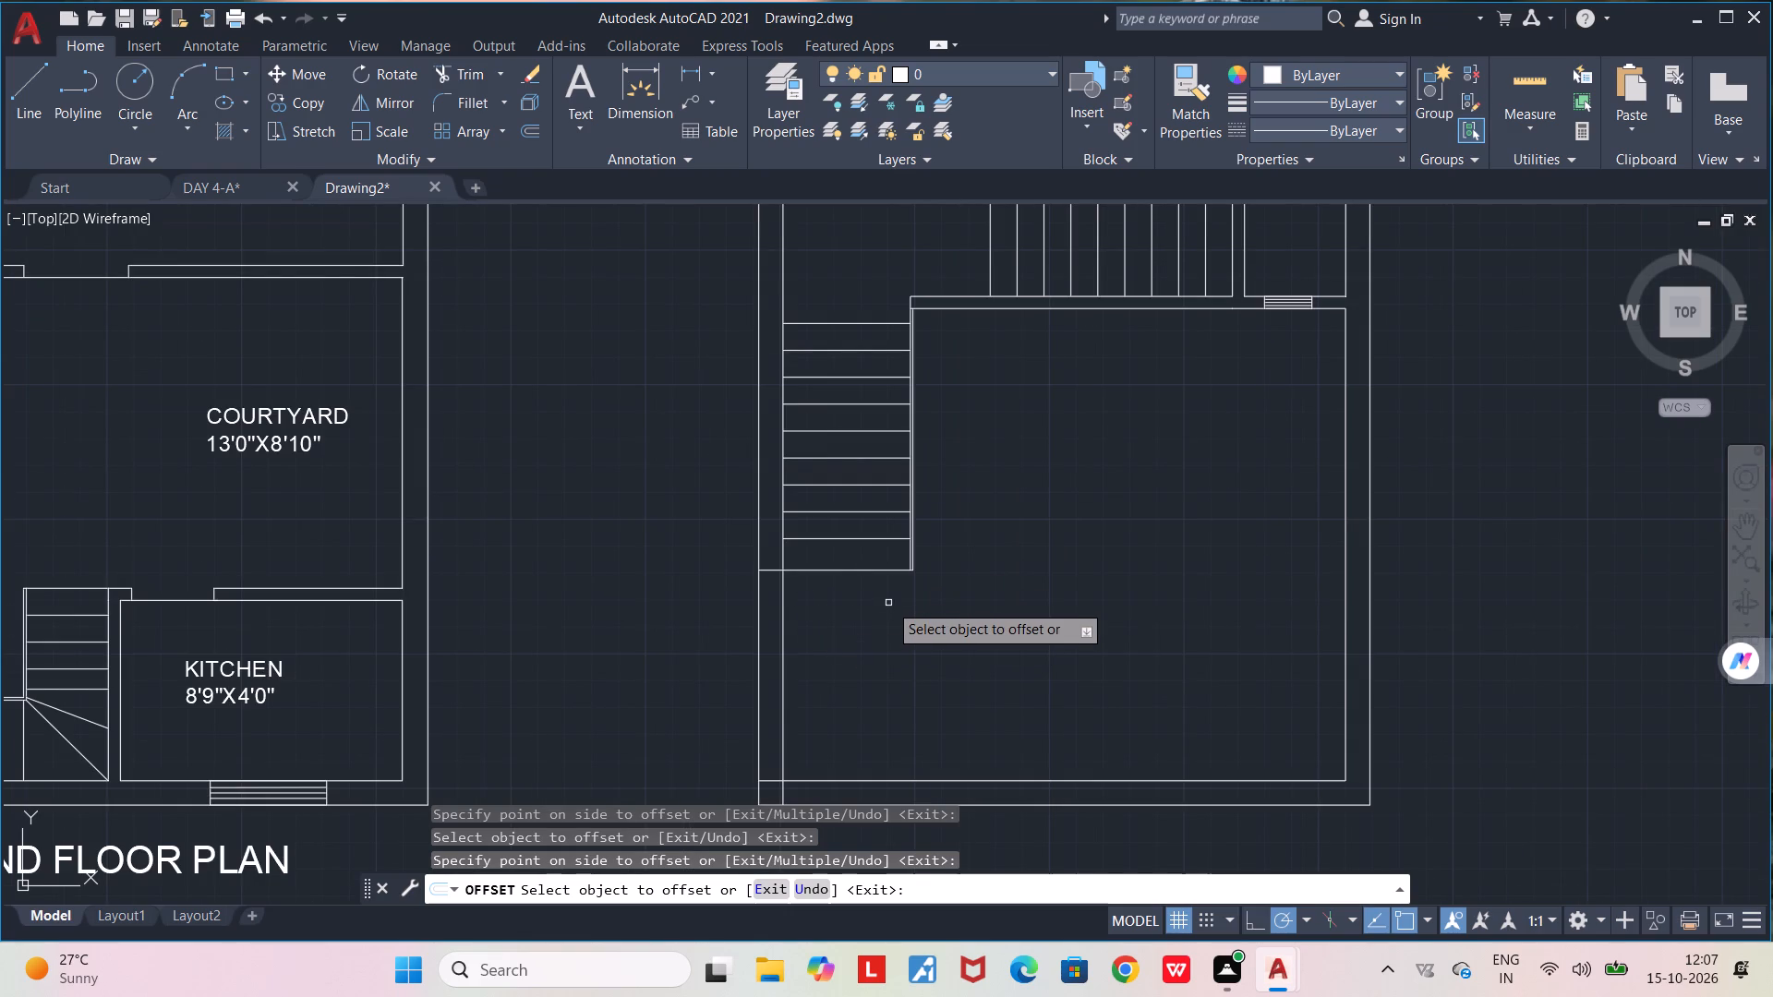
key("BackSpace")
key("space")
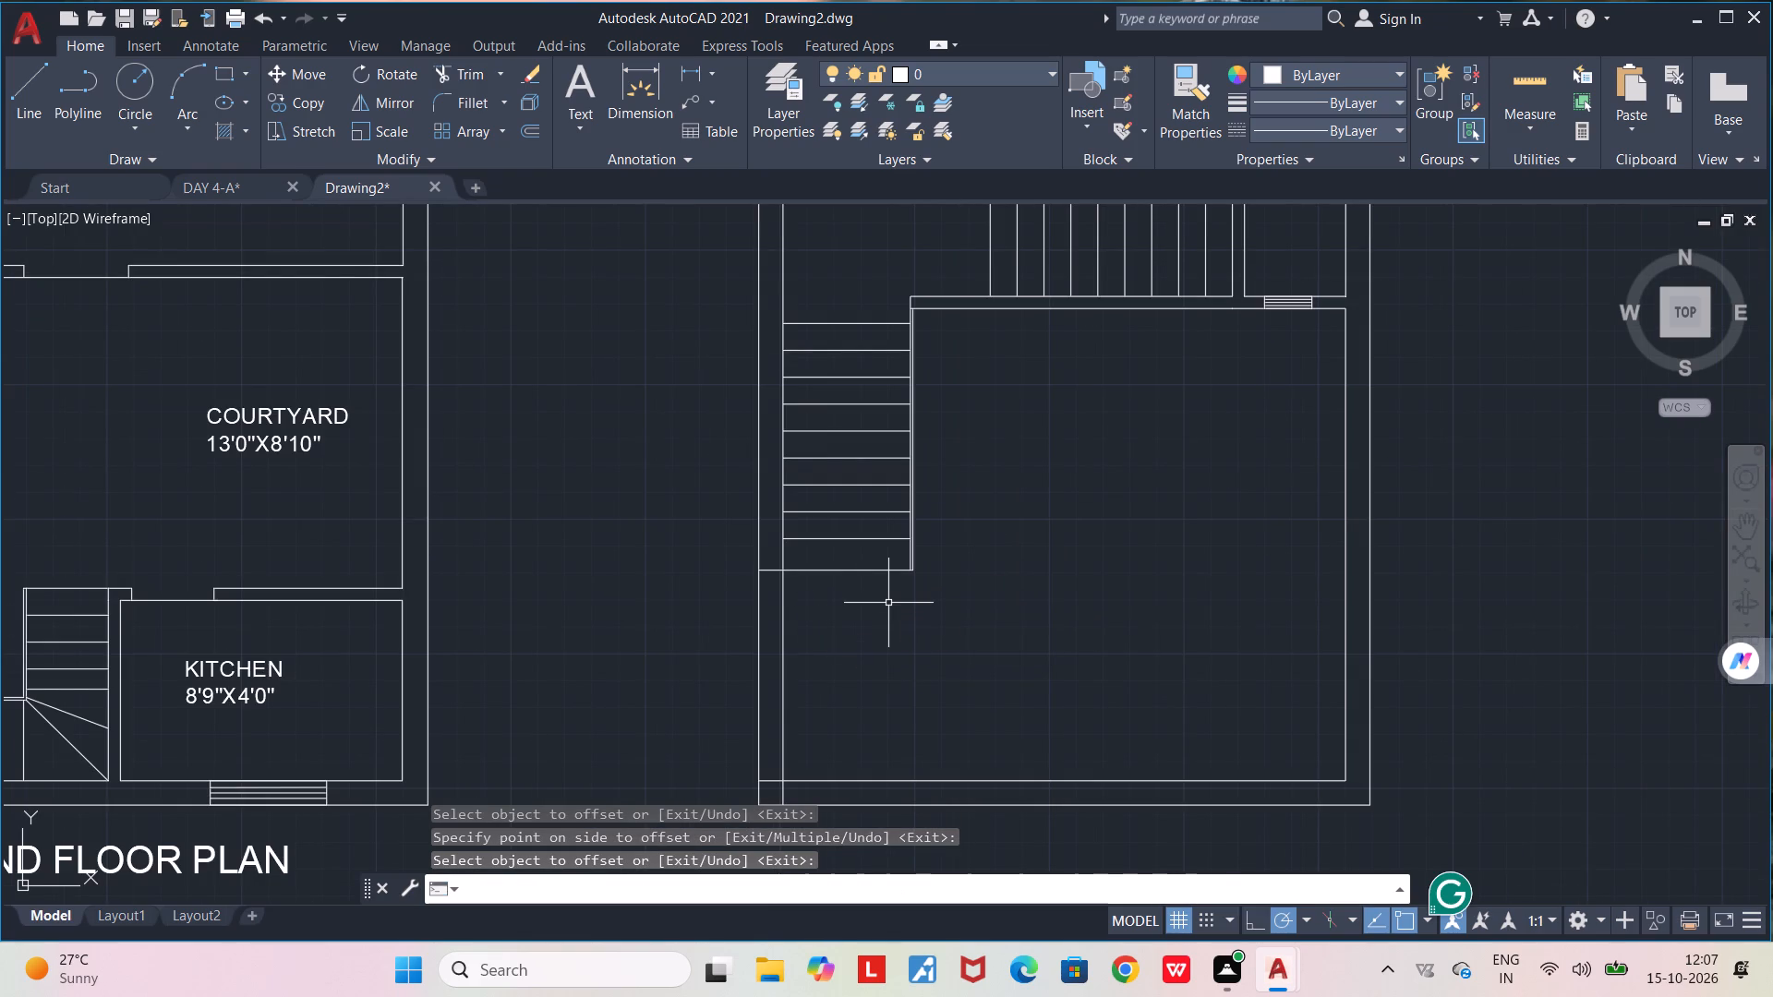
Draw a sloping line about 4'-4" long from the stair's right edge just above the lowest tread to the inner wall below the bottom line.
type("L")
key("Return")
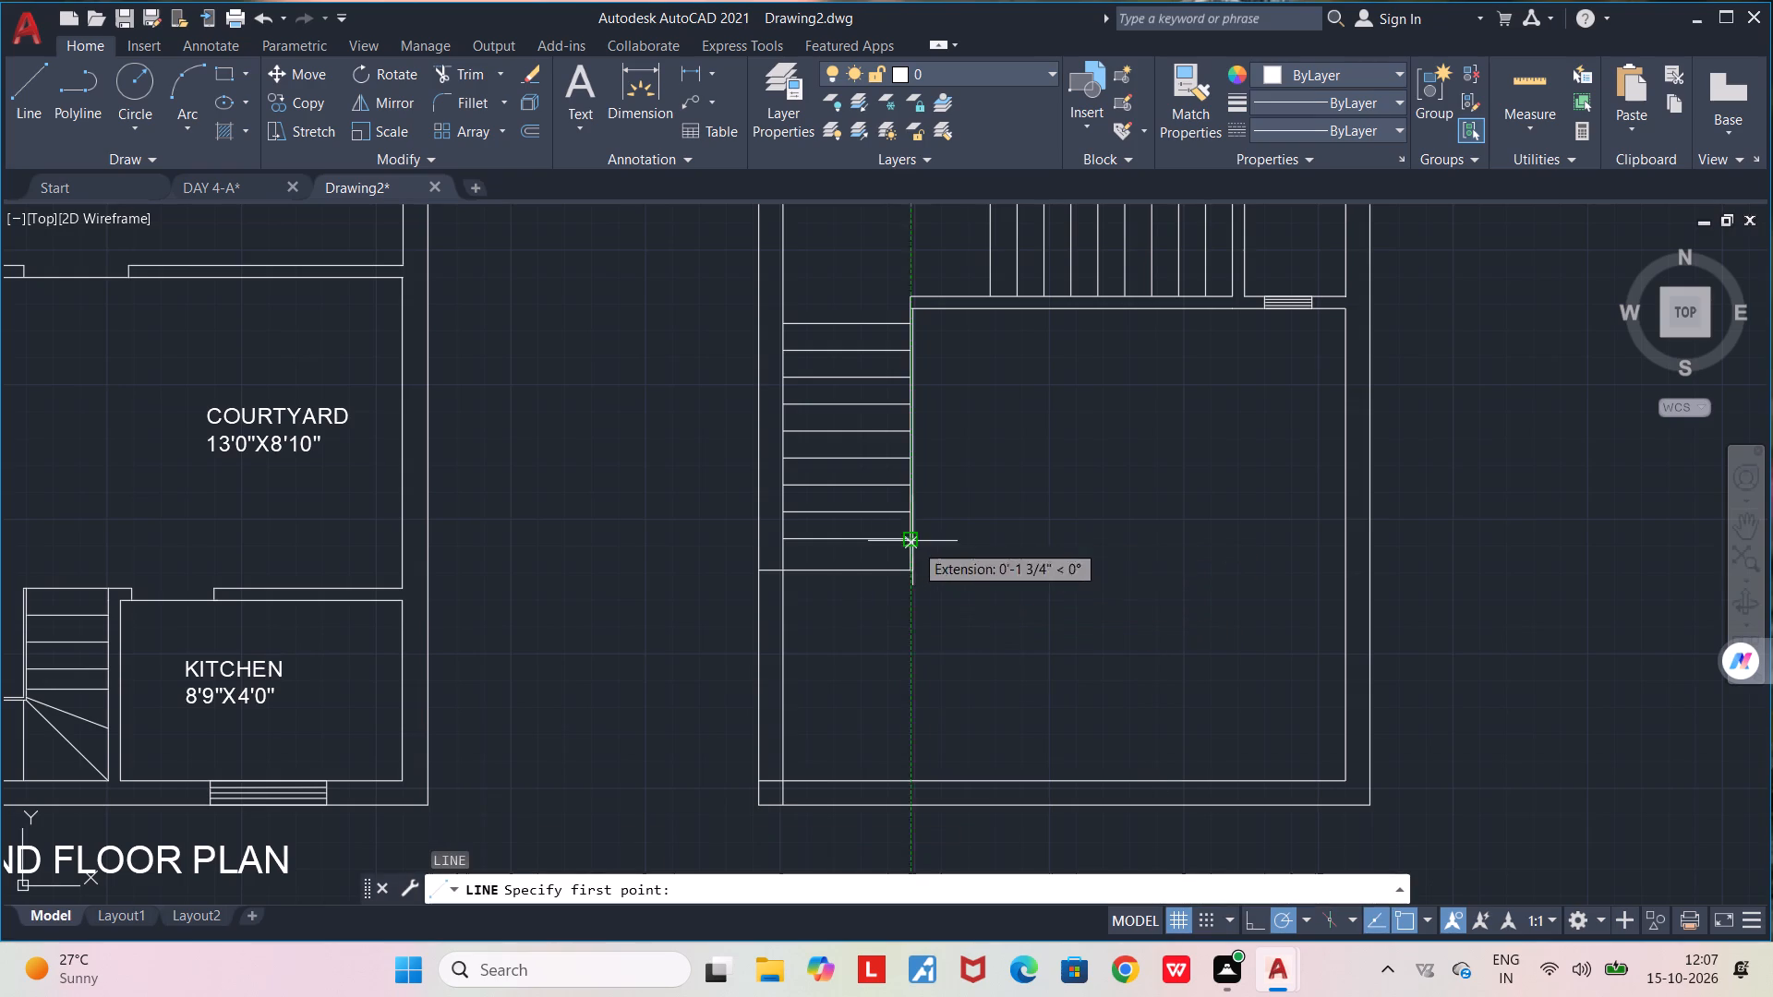
scroll(911, 540, "up", 4)
left_click(924, 485)
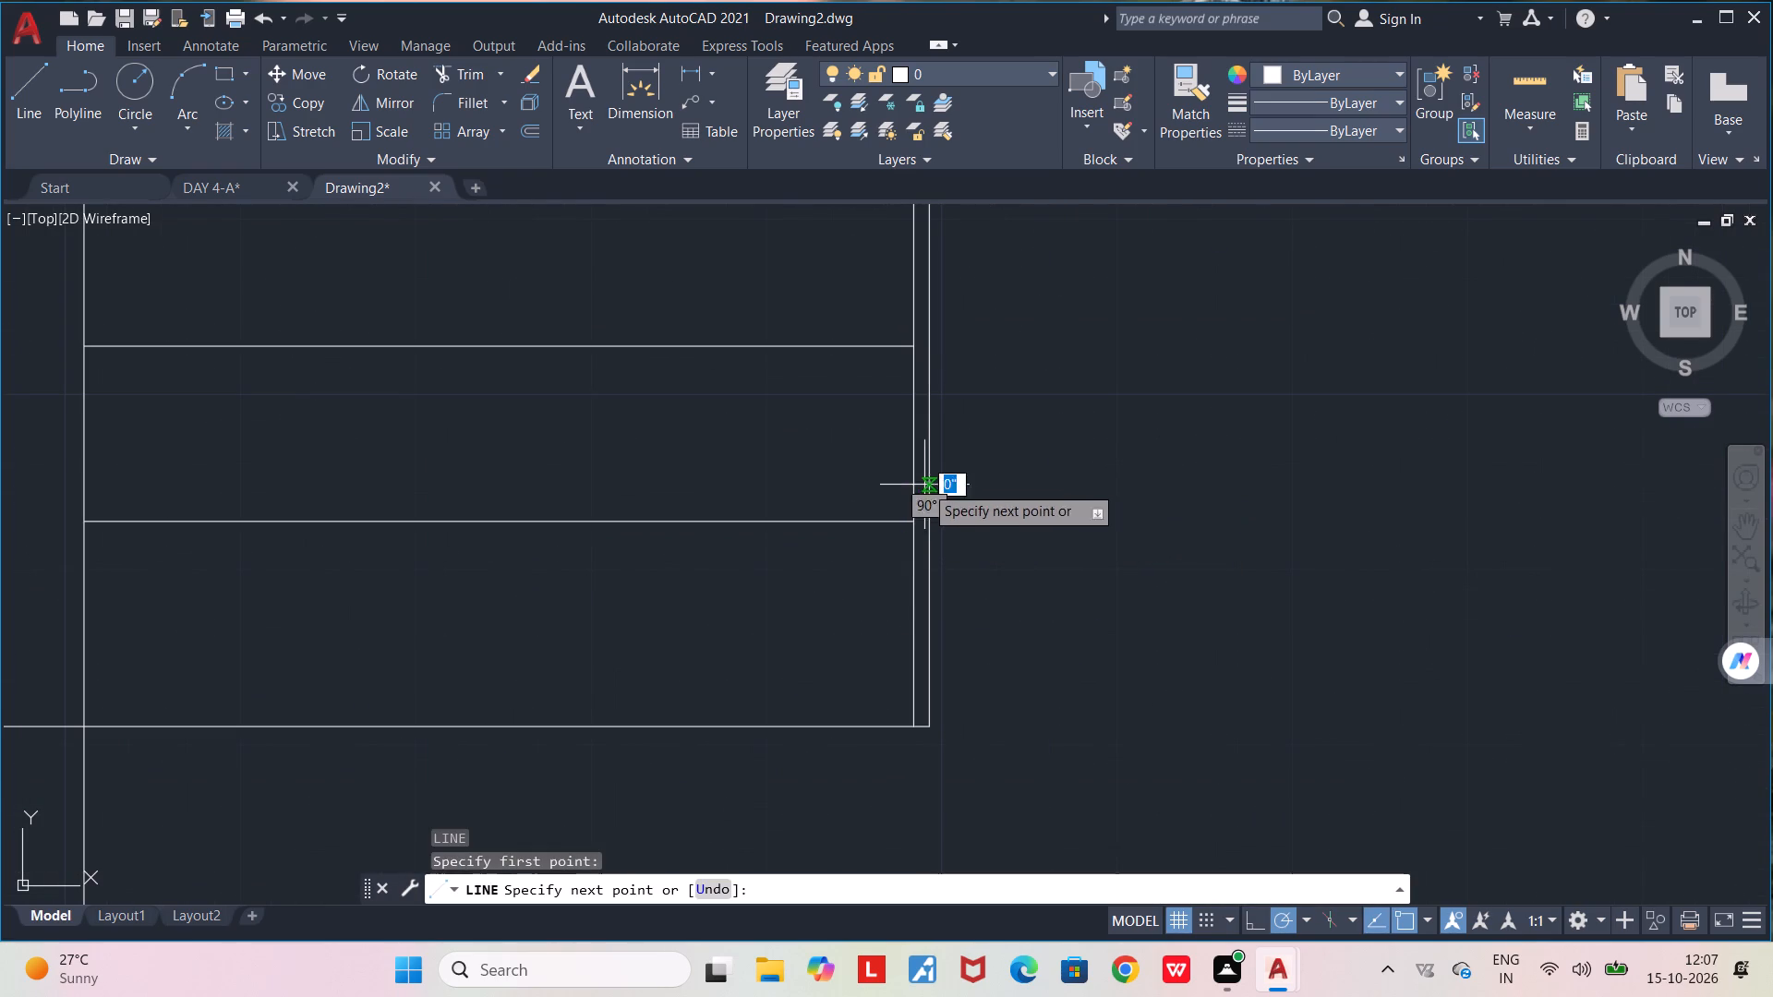
middle_click_drag(814, 583, 1199, 437)
scroll(1199, 438, "down", 3)
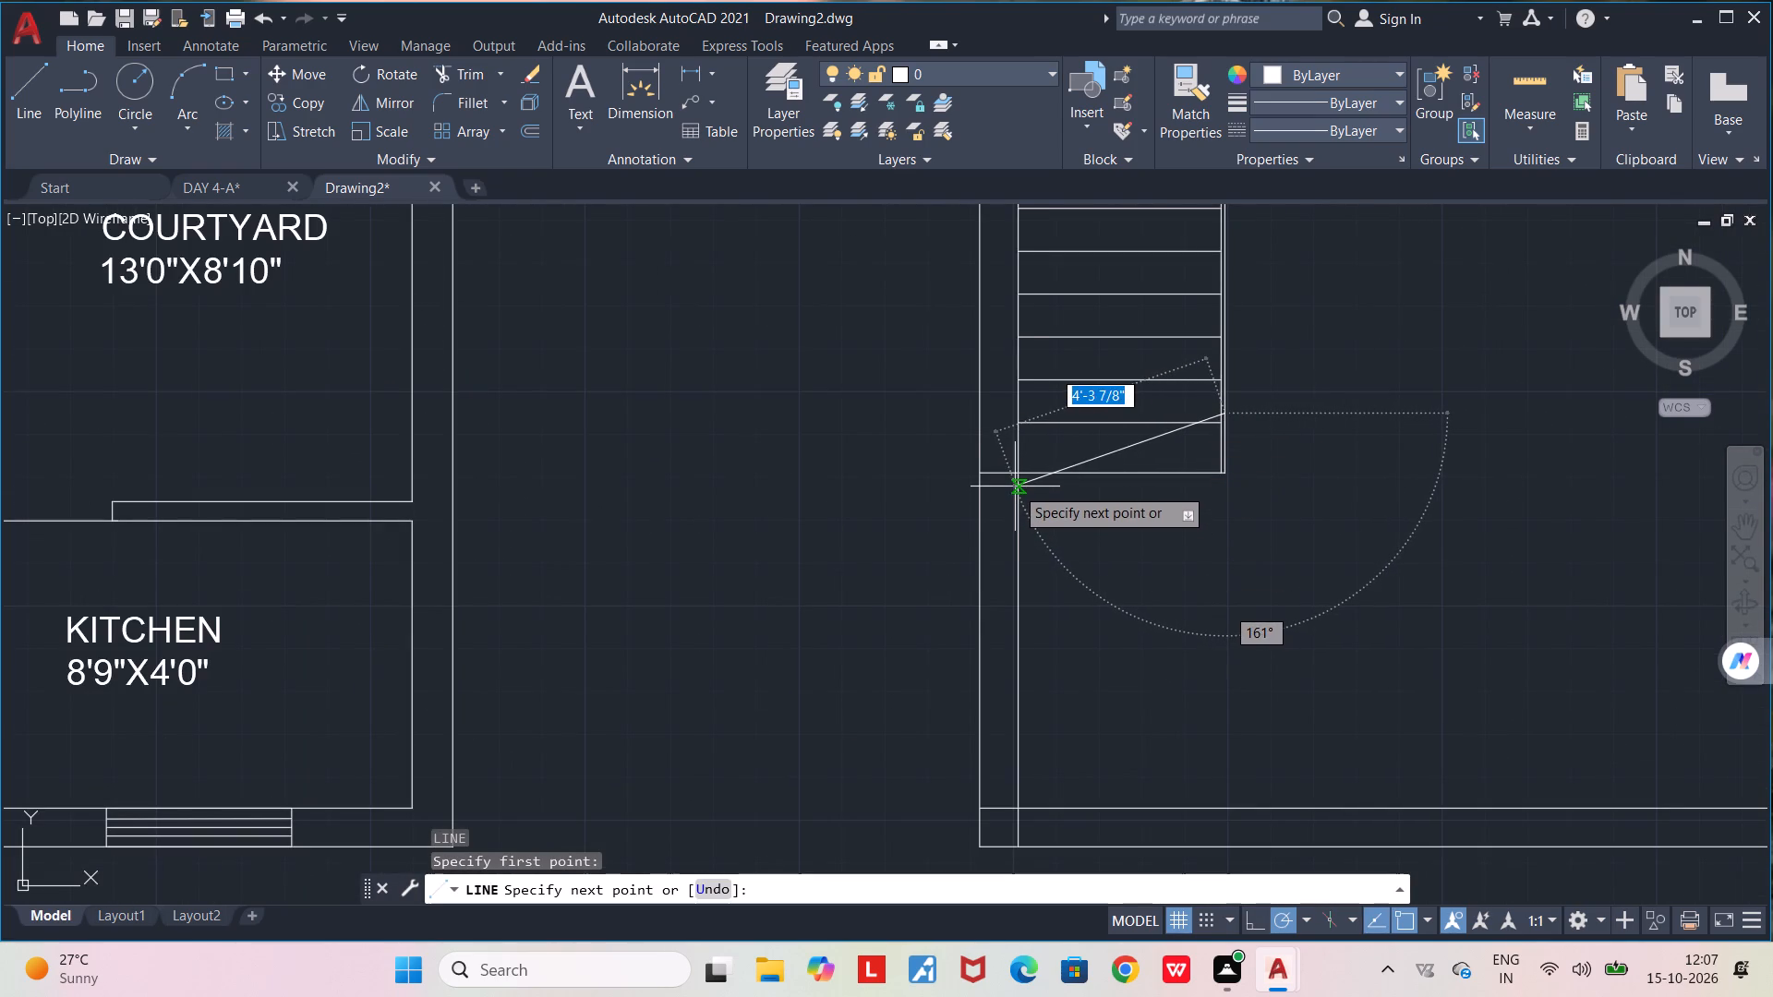
left_click(1015, 486)
key("space")
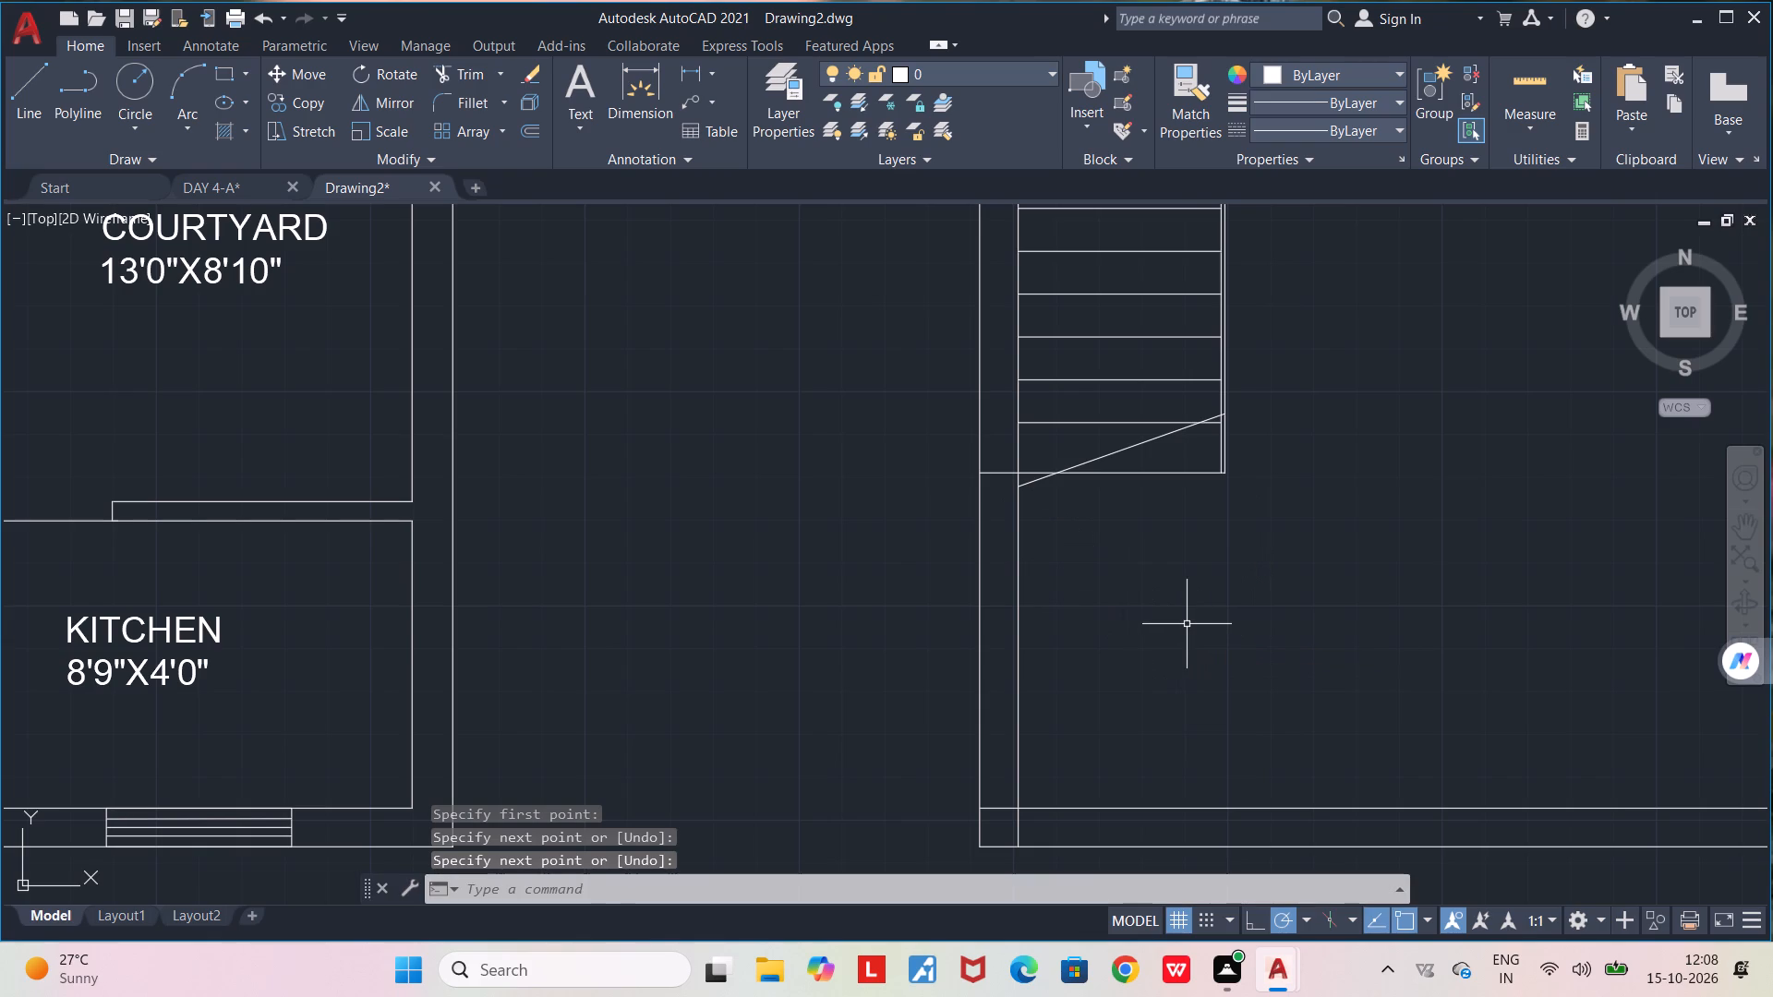
Trim the bottom line, the lowest tread's end and the stair's right edge lines beyond the sloping line.
type("TR")
key("Return")
left_click_drag(1121, 486, 1157, 464)
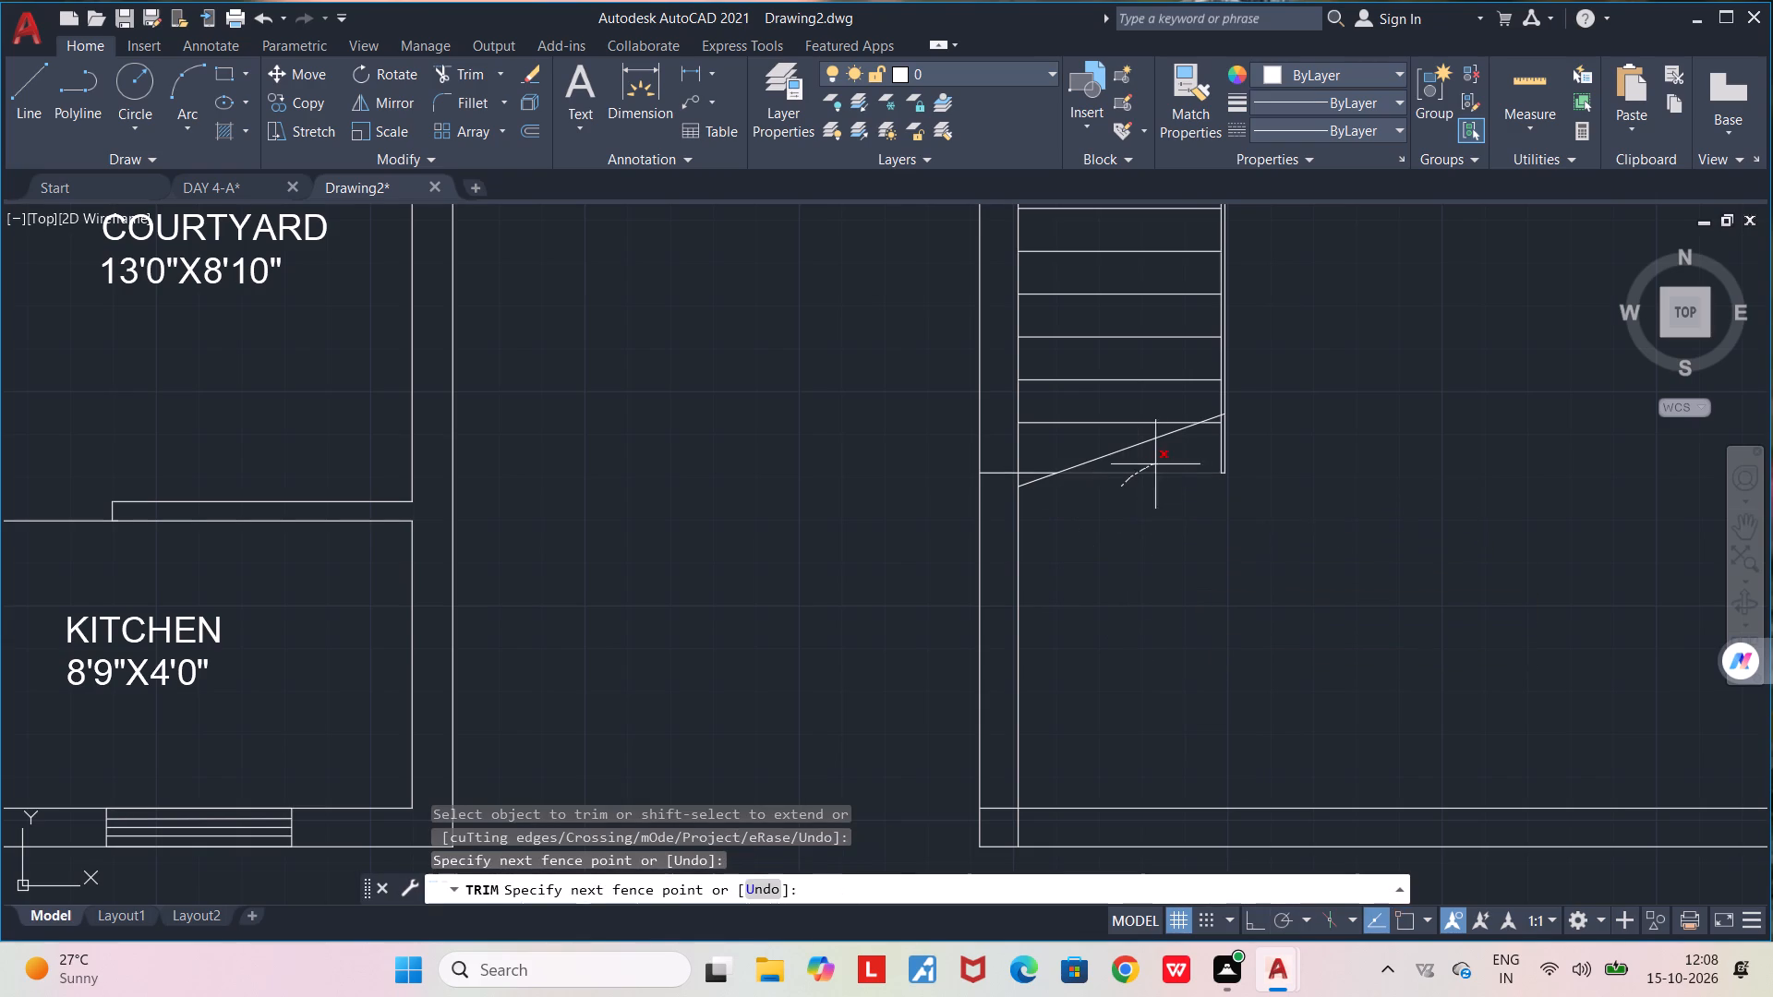
left_click_drag(1157, 464, 1235, 444)
left_click_drag(1232, 443, 1219, 428)
left_click_drag(1219, 428, 1233, 418)
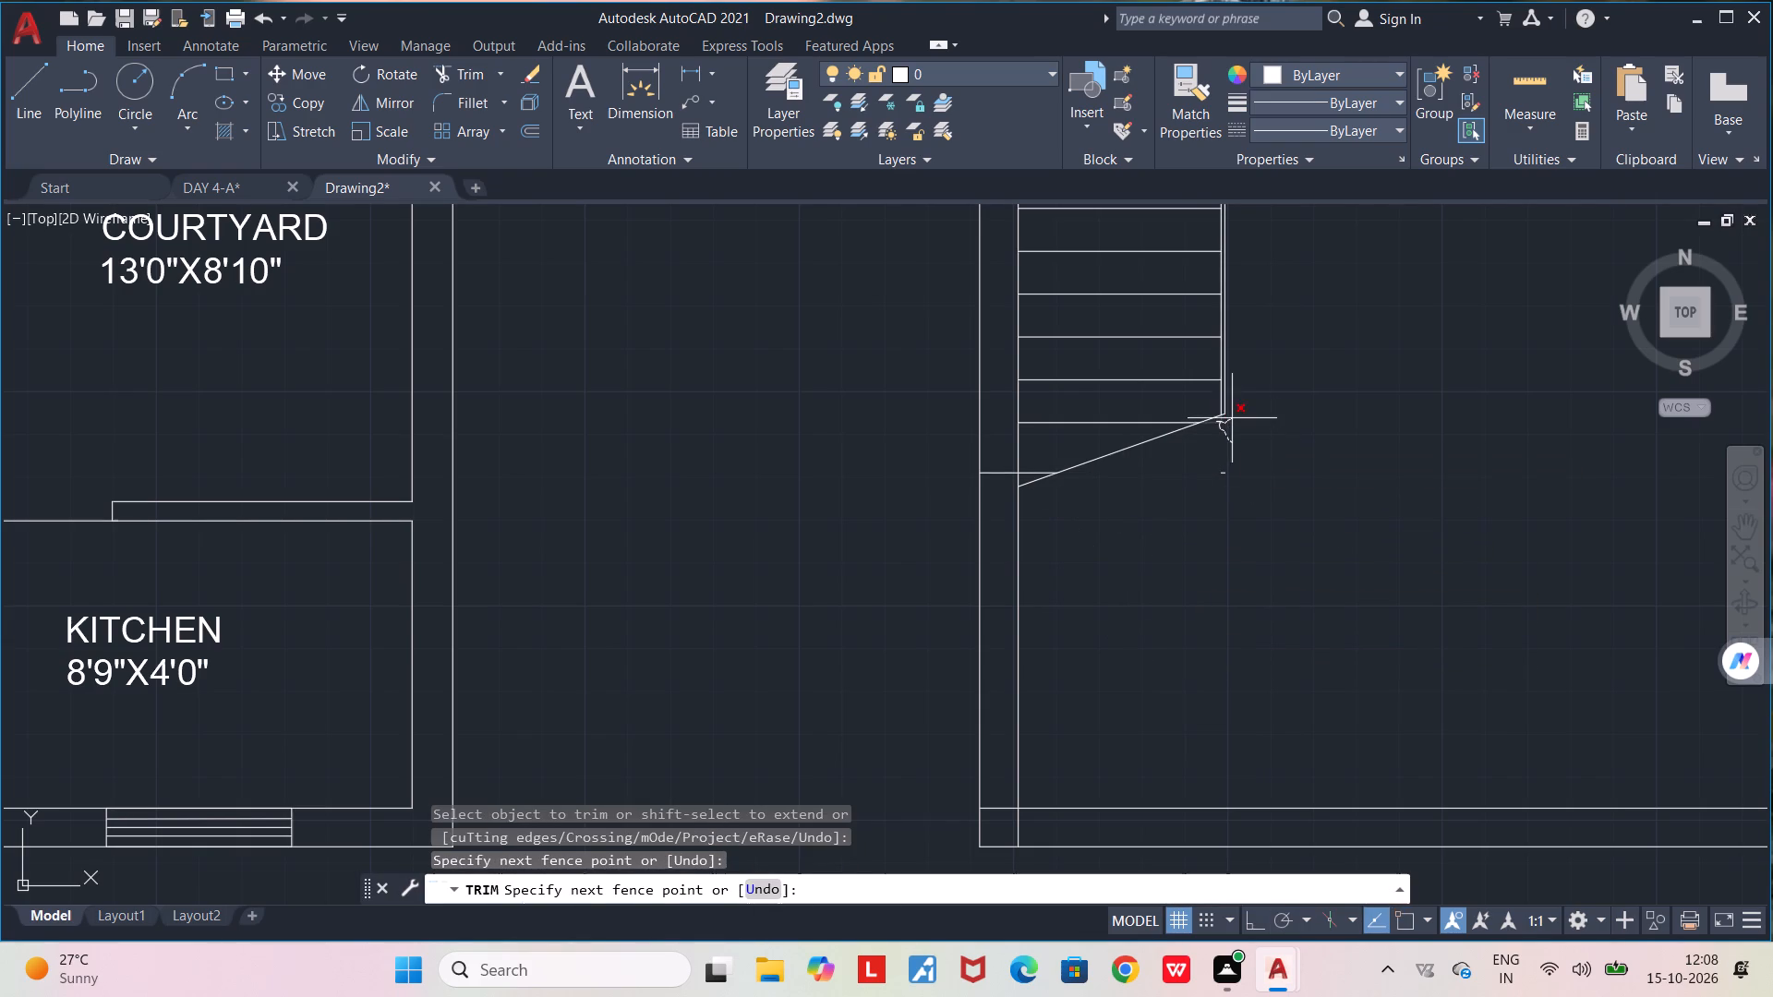
left_click_drag(1233, 418, 1219, 477)
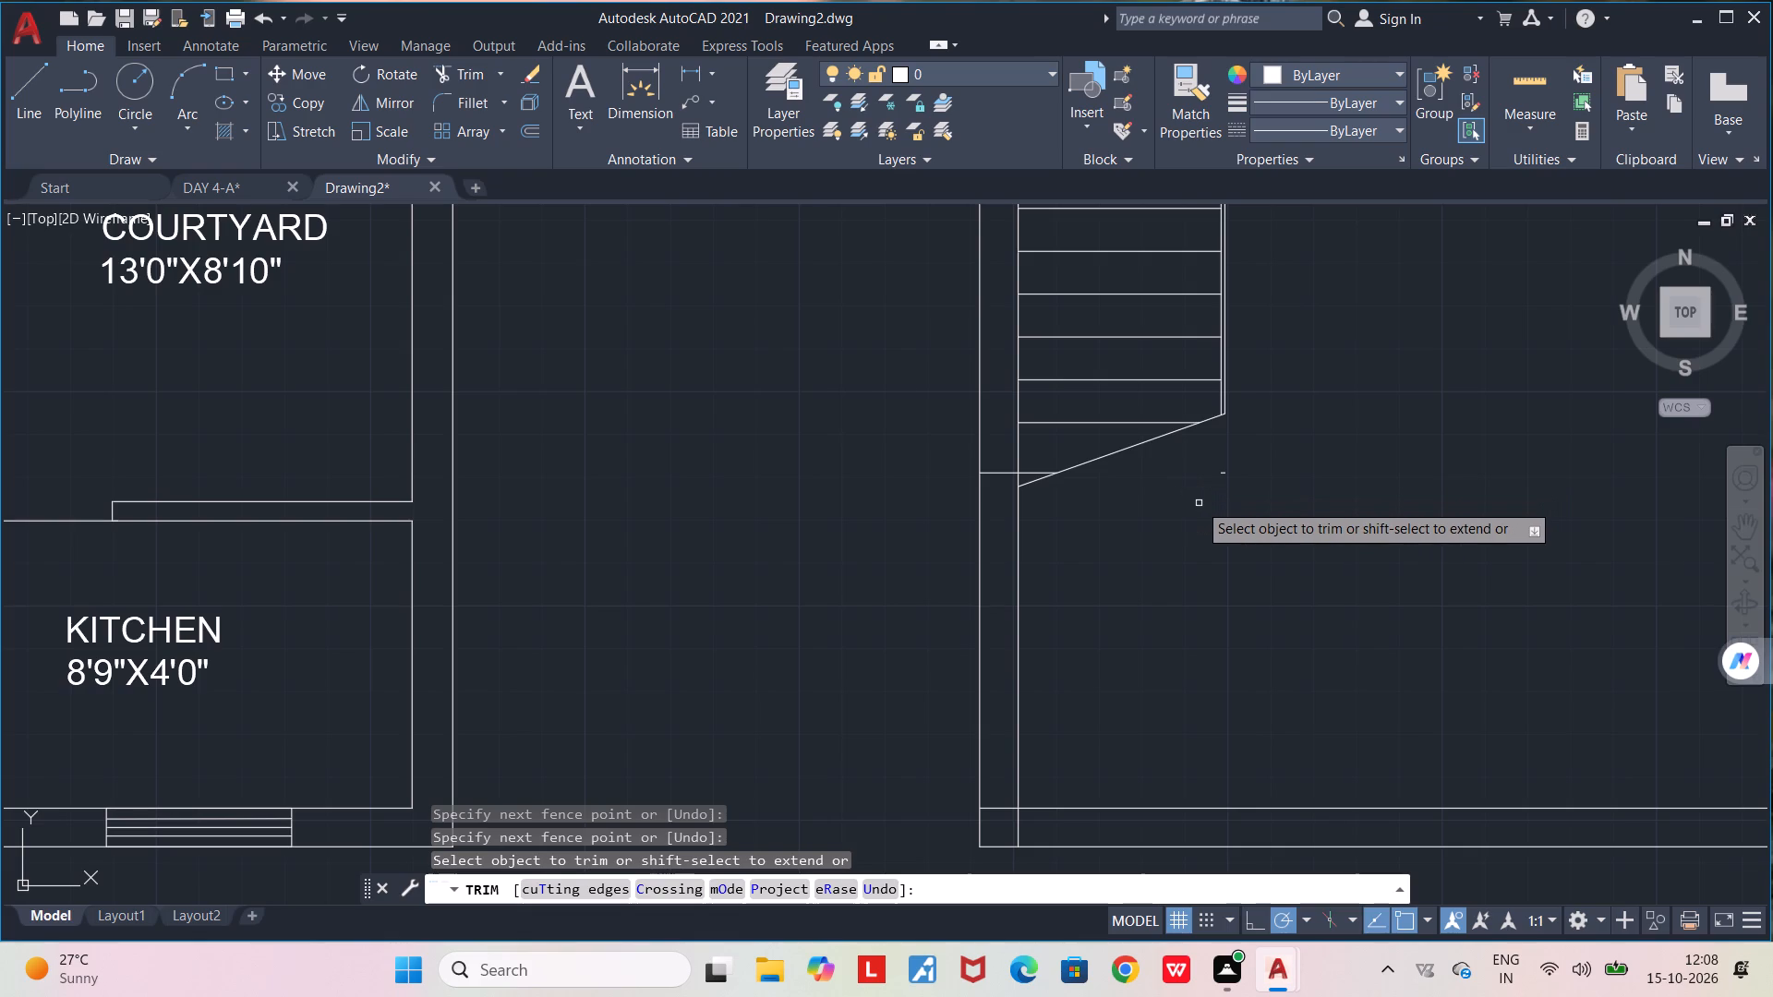
scroll(1203, 506, "up", 2)
left_click_drag(1251, 413, 1253, 438)
Trim the stair's bottom line where it crosses the outer wall's thickness.
scroll(1250, 438, "down", 2)
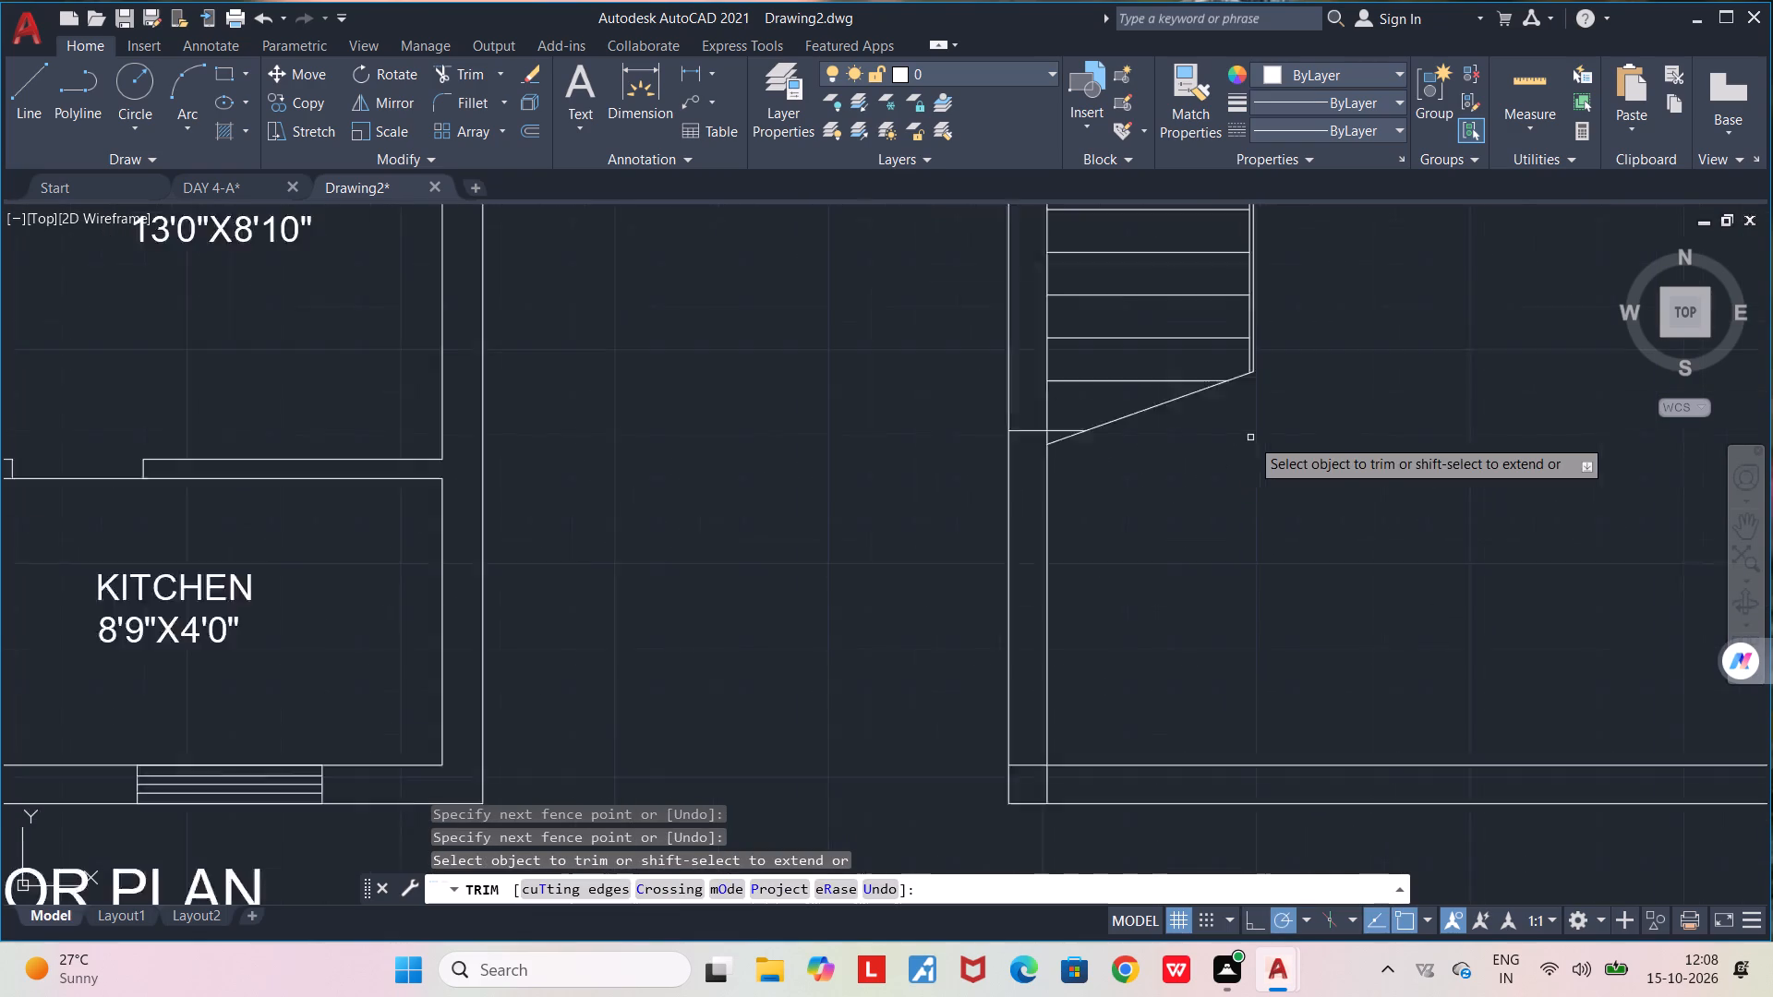
scroll(1250, 438, "down", 2)
scroll(1103, 478, "up", 1)
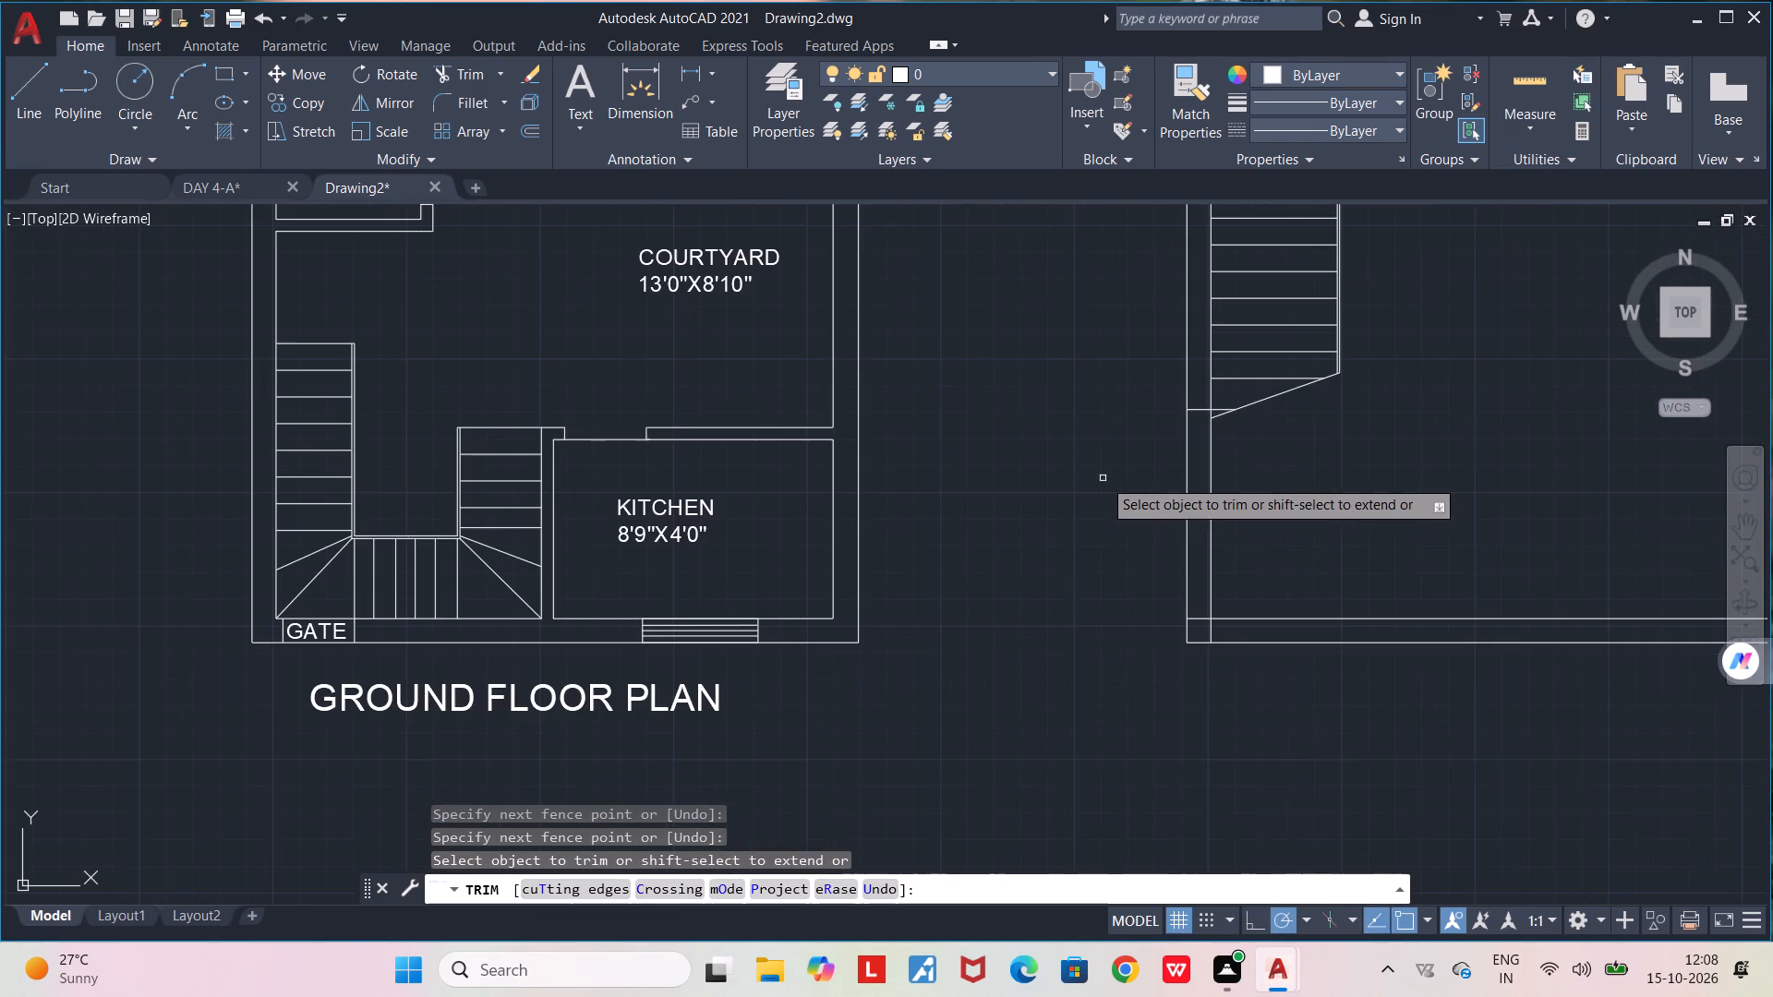
scroll(1200, 398, "up", 4)
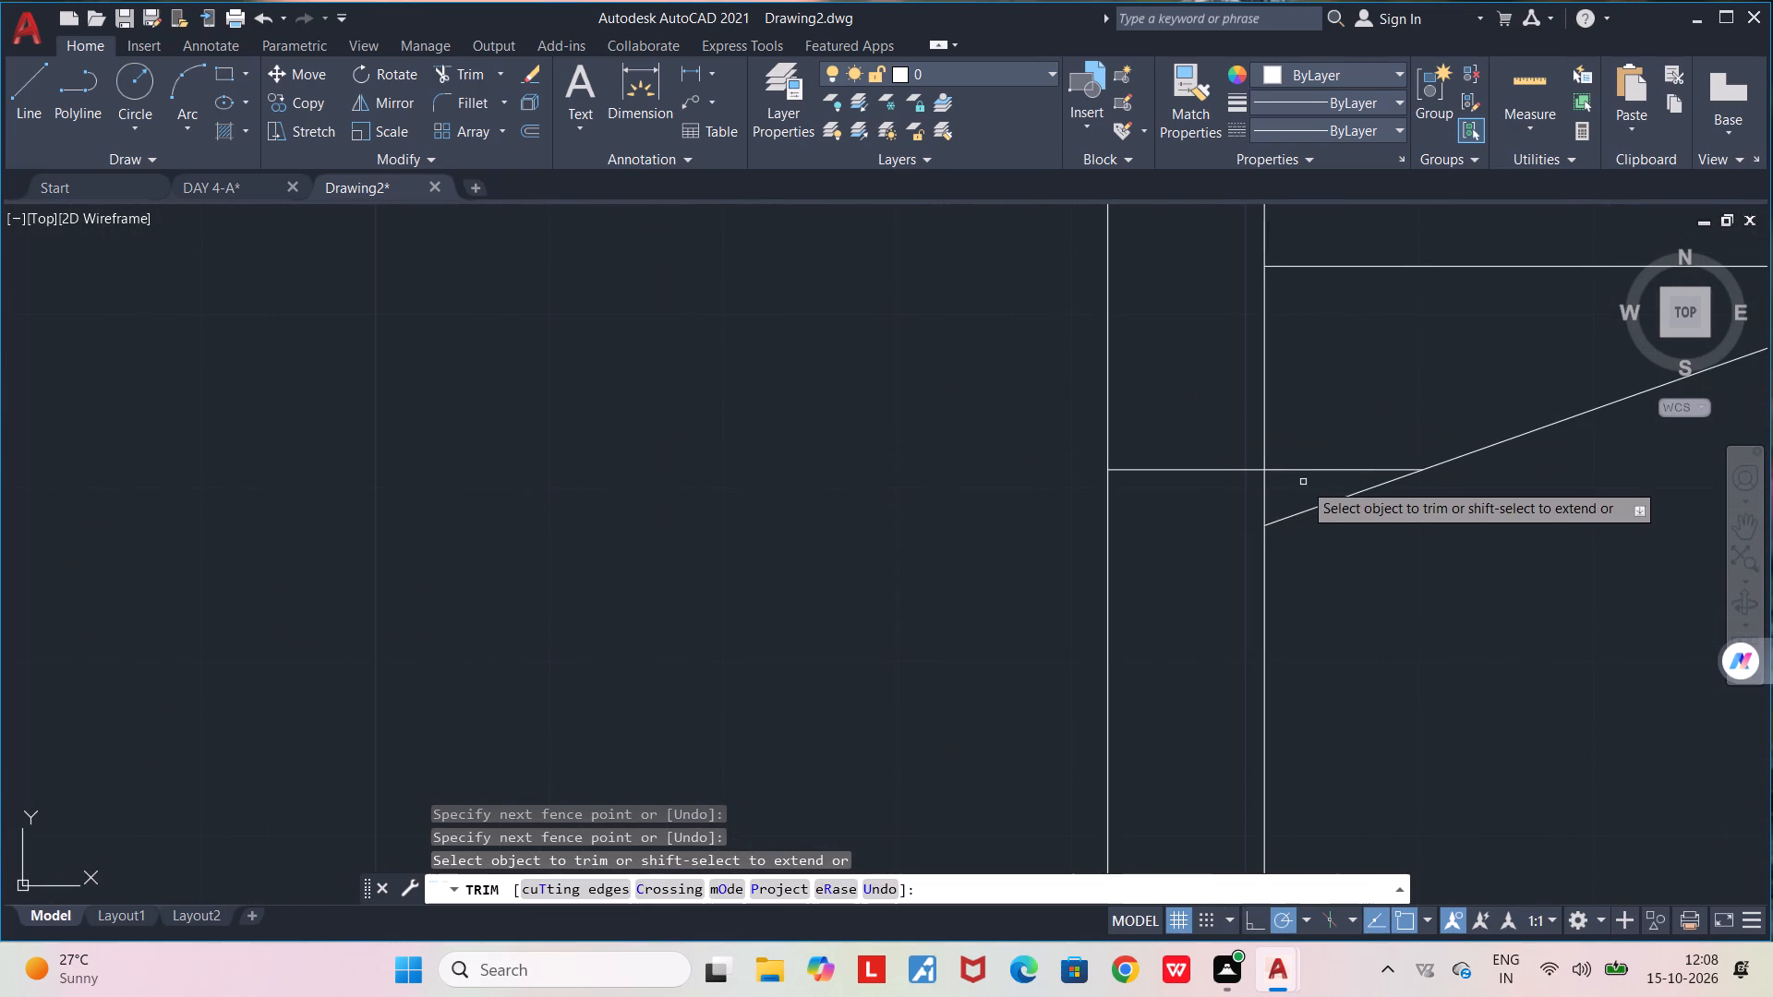
left_click_drag(1176, 486, 1205, 512)
scroll(1206, 512, "down", 4)
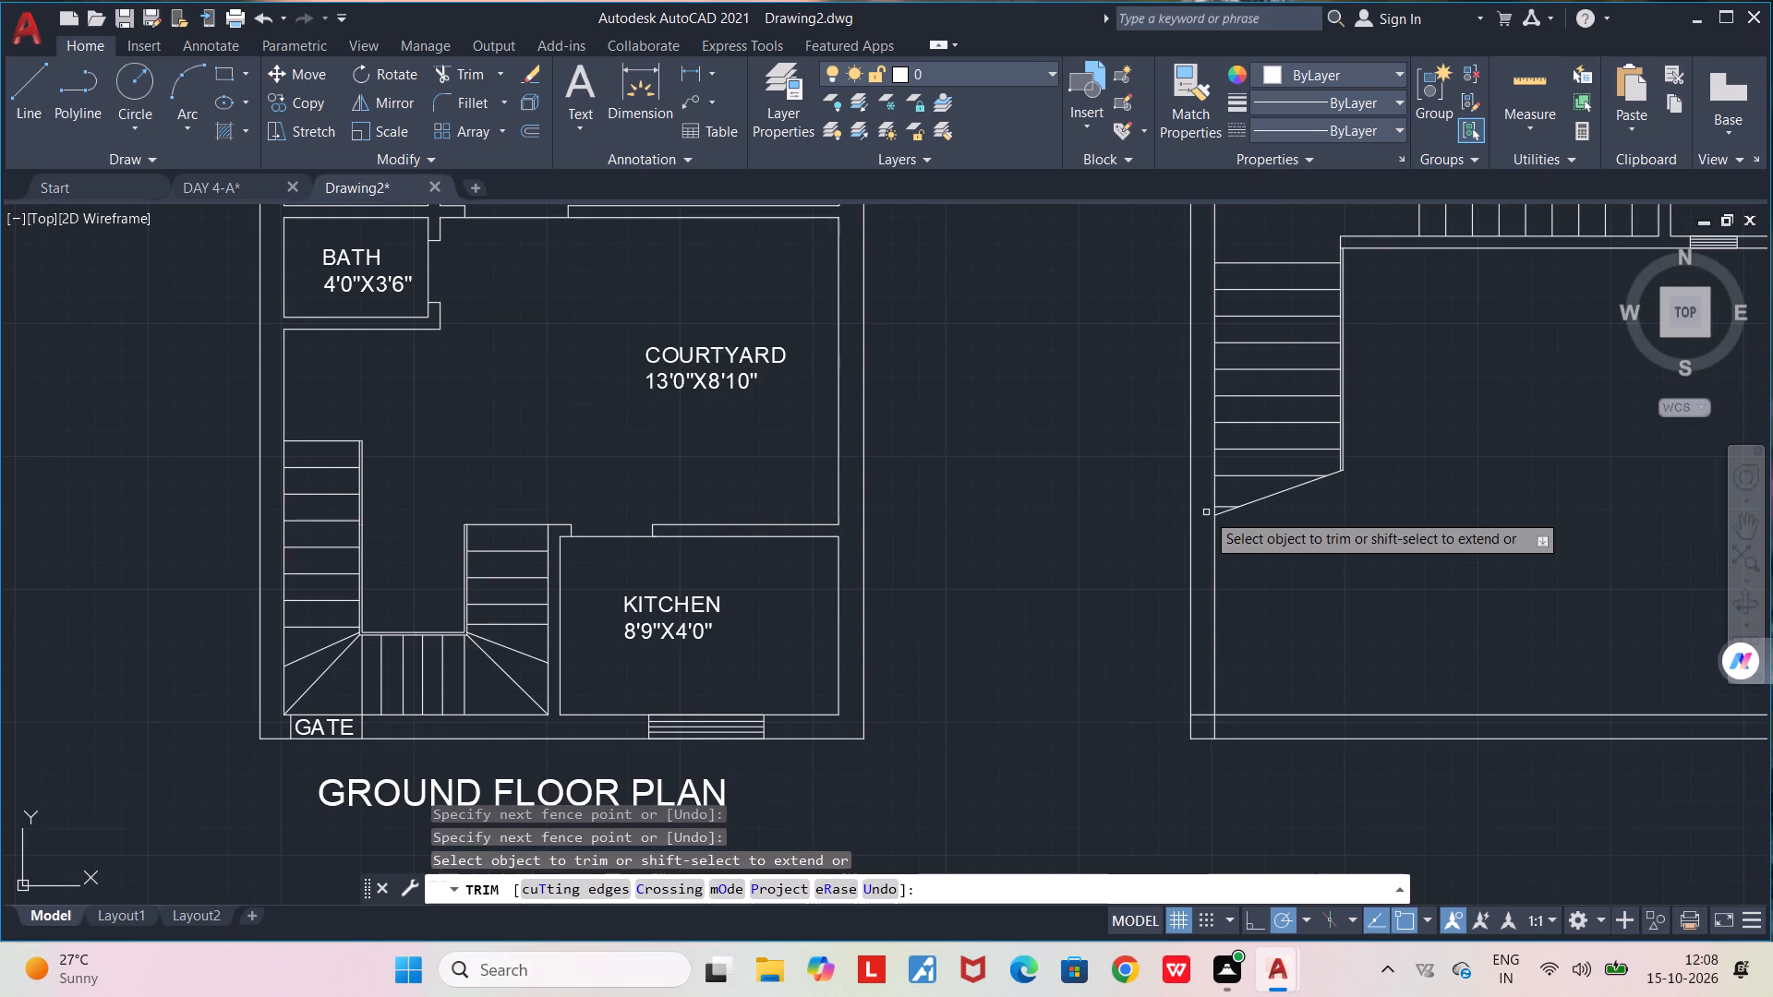
Examine the second plan's stair flights and room layout beside the ground floor plan.
middle_click_drag(1288, 511, 947, 658)
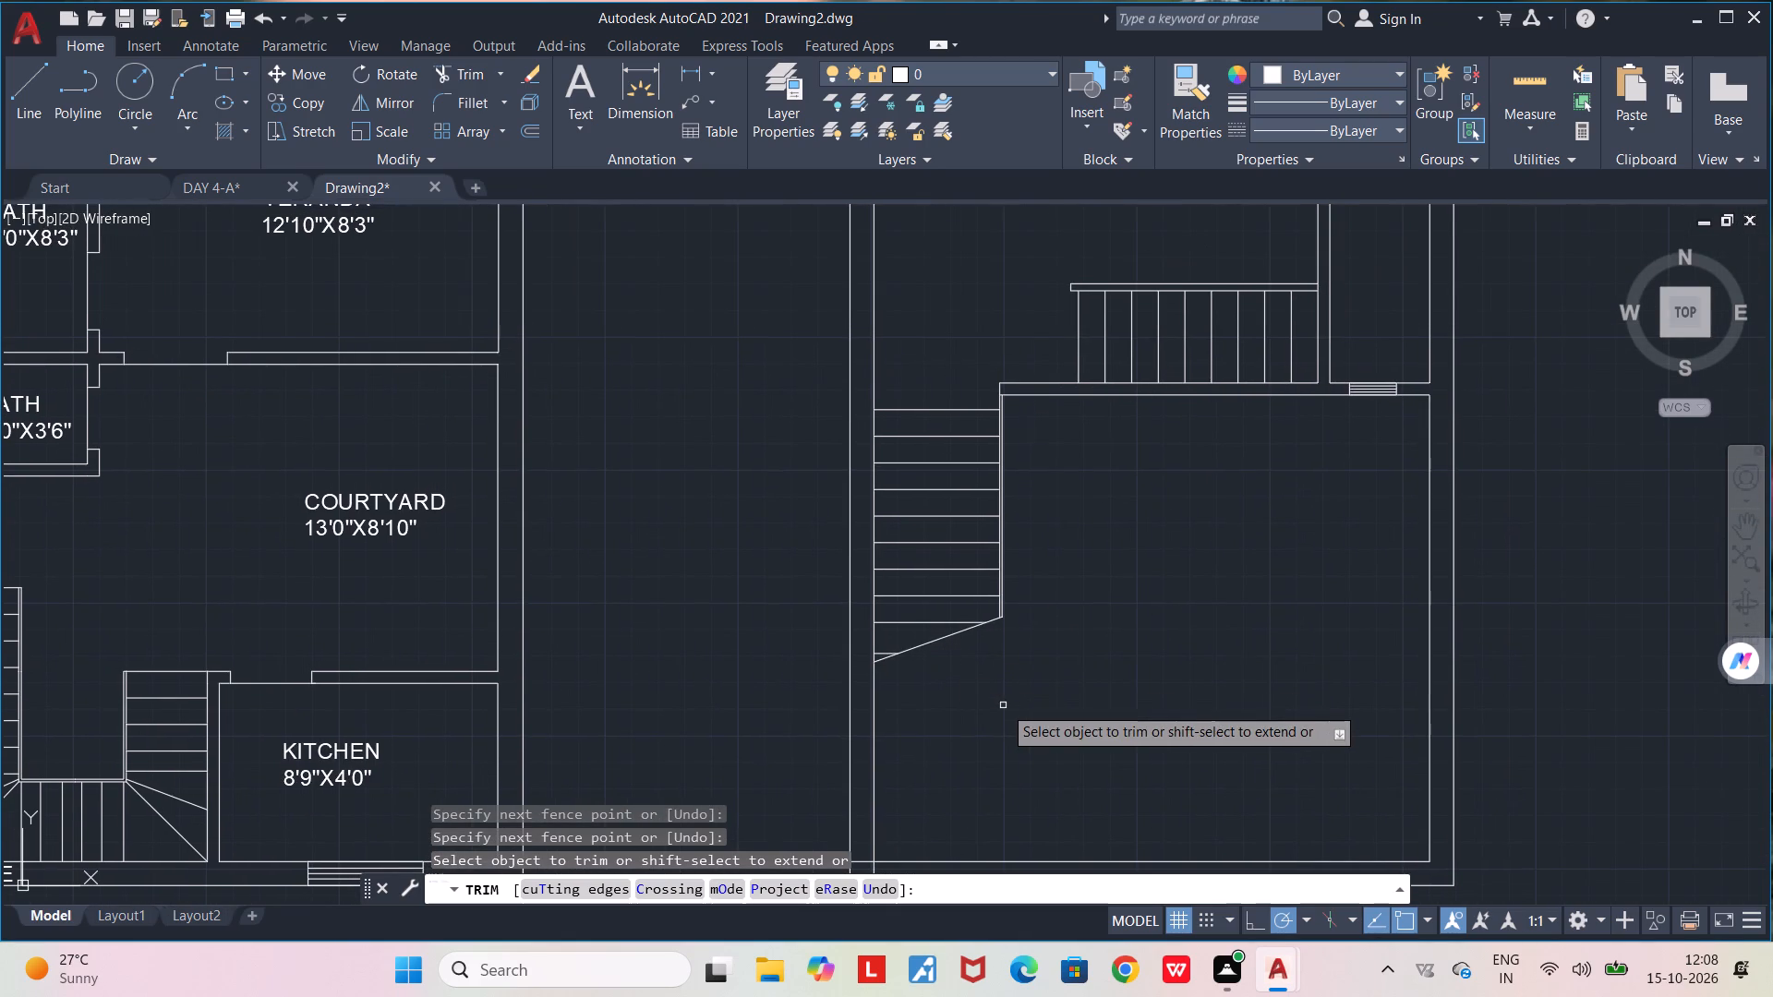
scroll(1003, 705, "down", 1)
middle_click_drag(1045, 707, 972, 689)
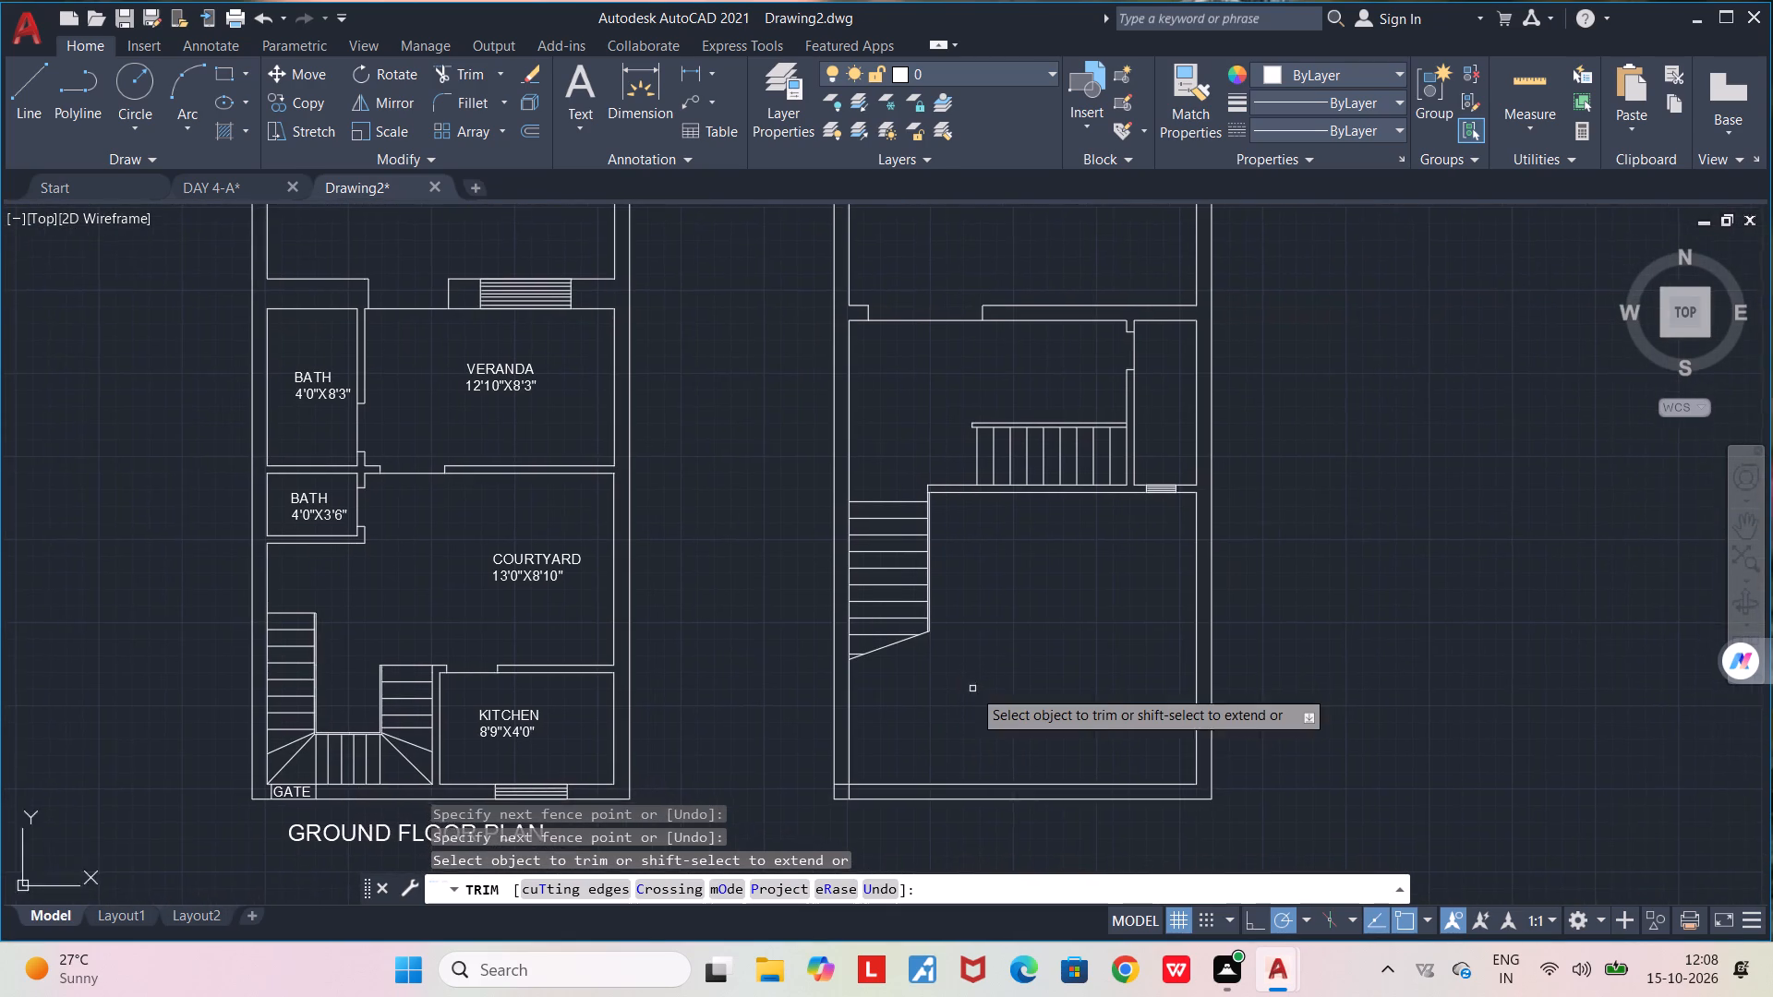
scroll(972, 689, "down", 2)
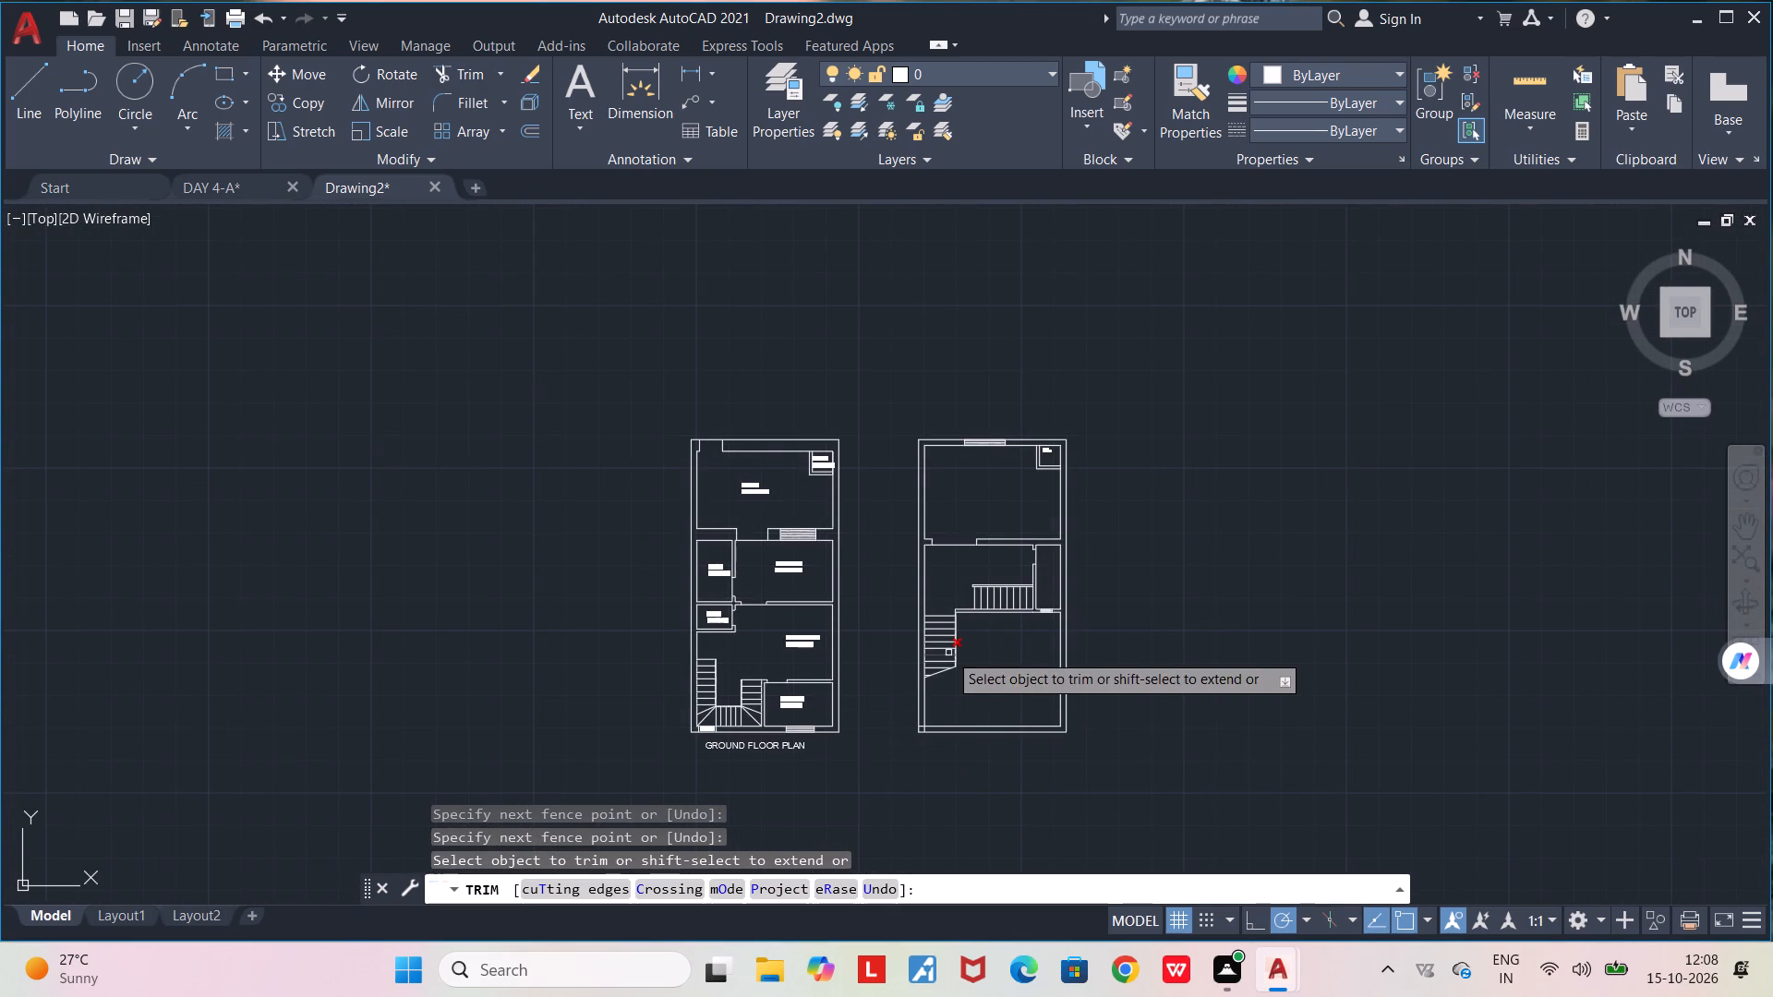
scroll(948, 653, "up", 4)
middle_click_drag(1151, 613, 1051, 640)
scroll(1051, 640, "down", 1)
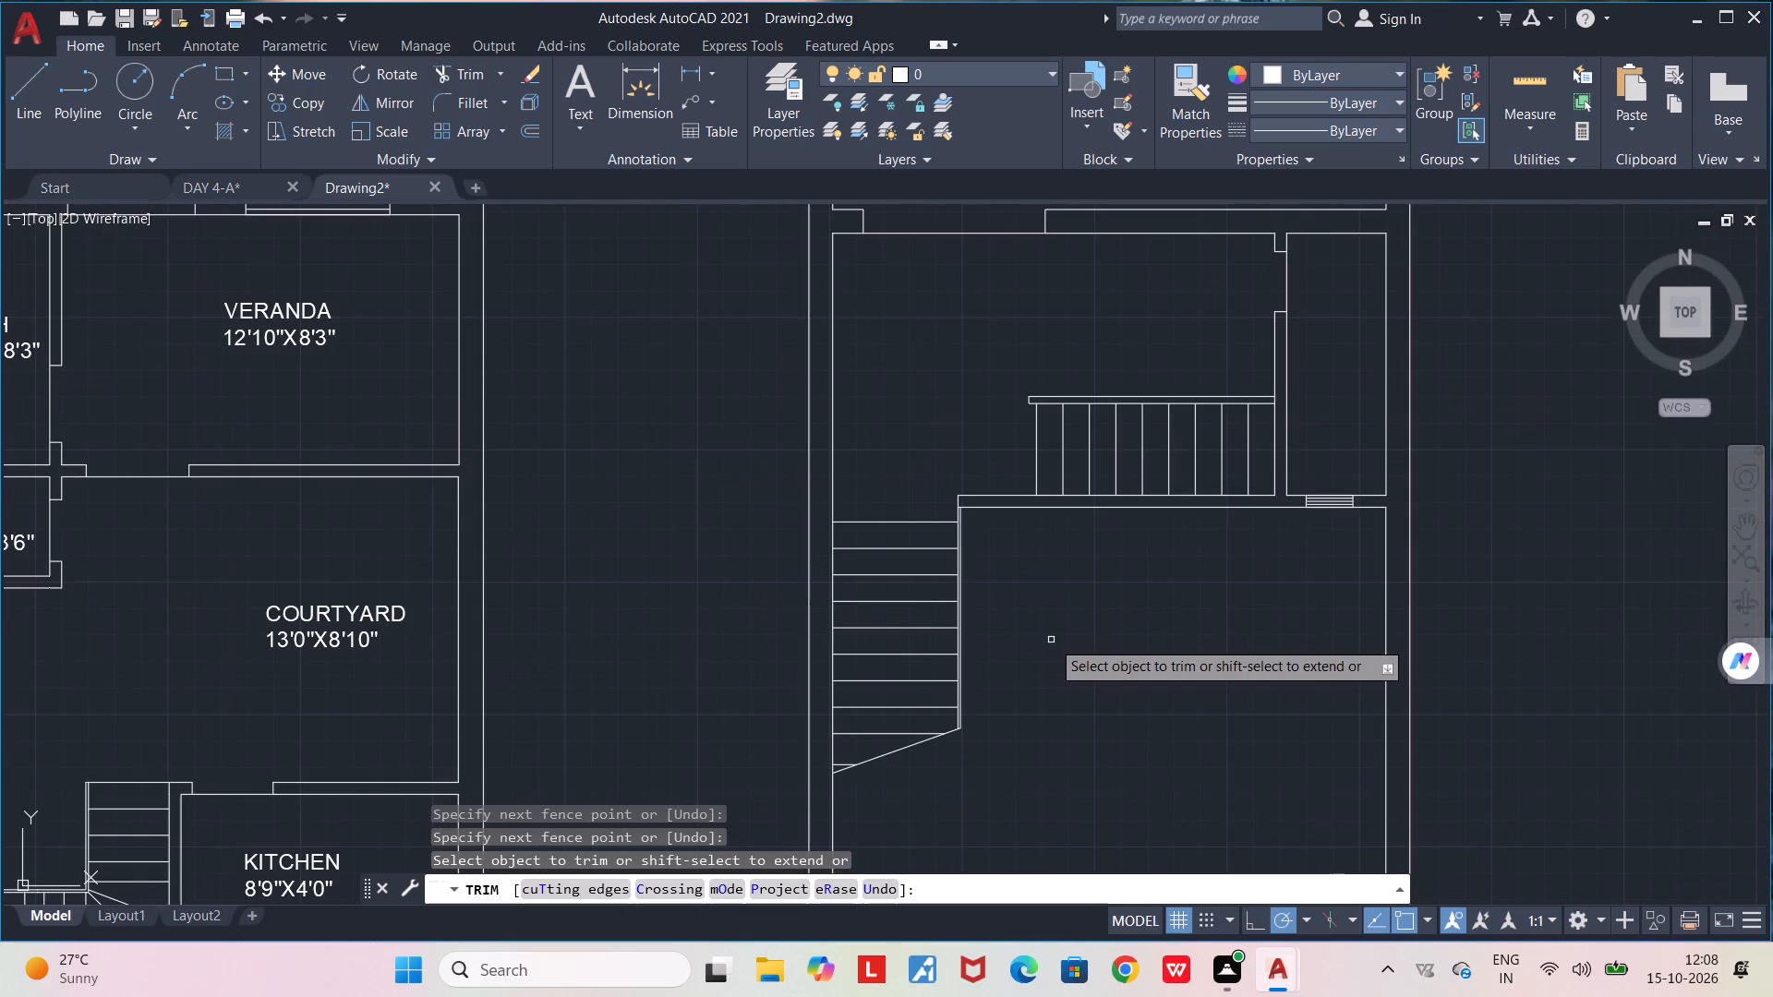
scroll(1051, 640, "down", 1)
key("space")
scroll(1051, 640, "down", 1)
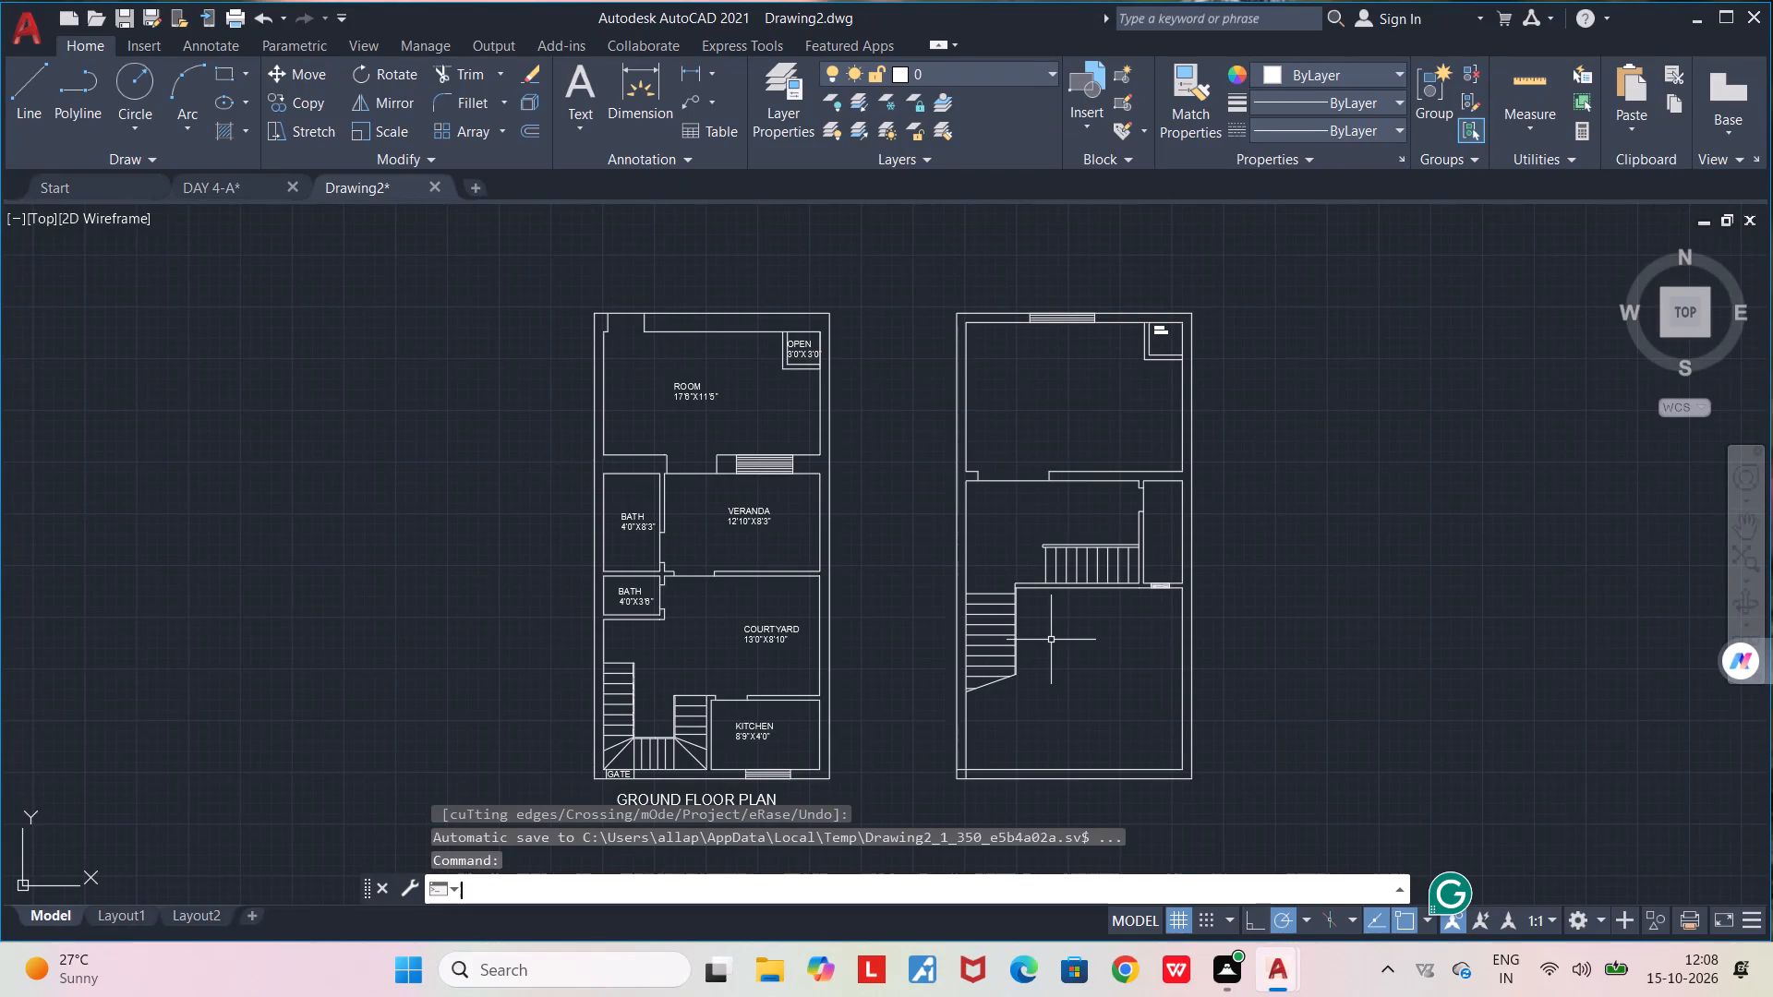
Draw a line from the partition's lower door jamb corner slightly upward, then horizontally left past the outer wall, above the upper stair flight.
scroll(1104, 516, "up", 3)
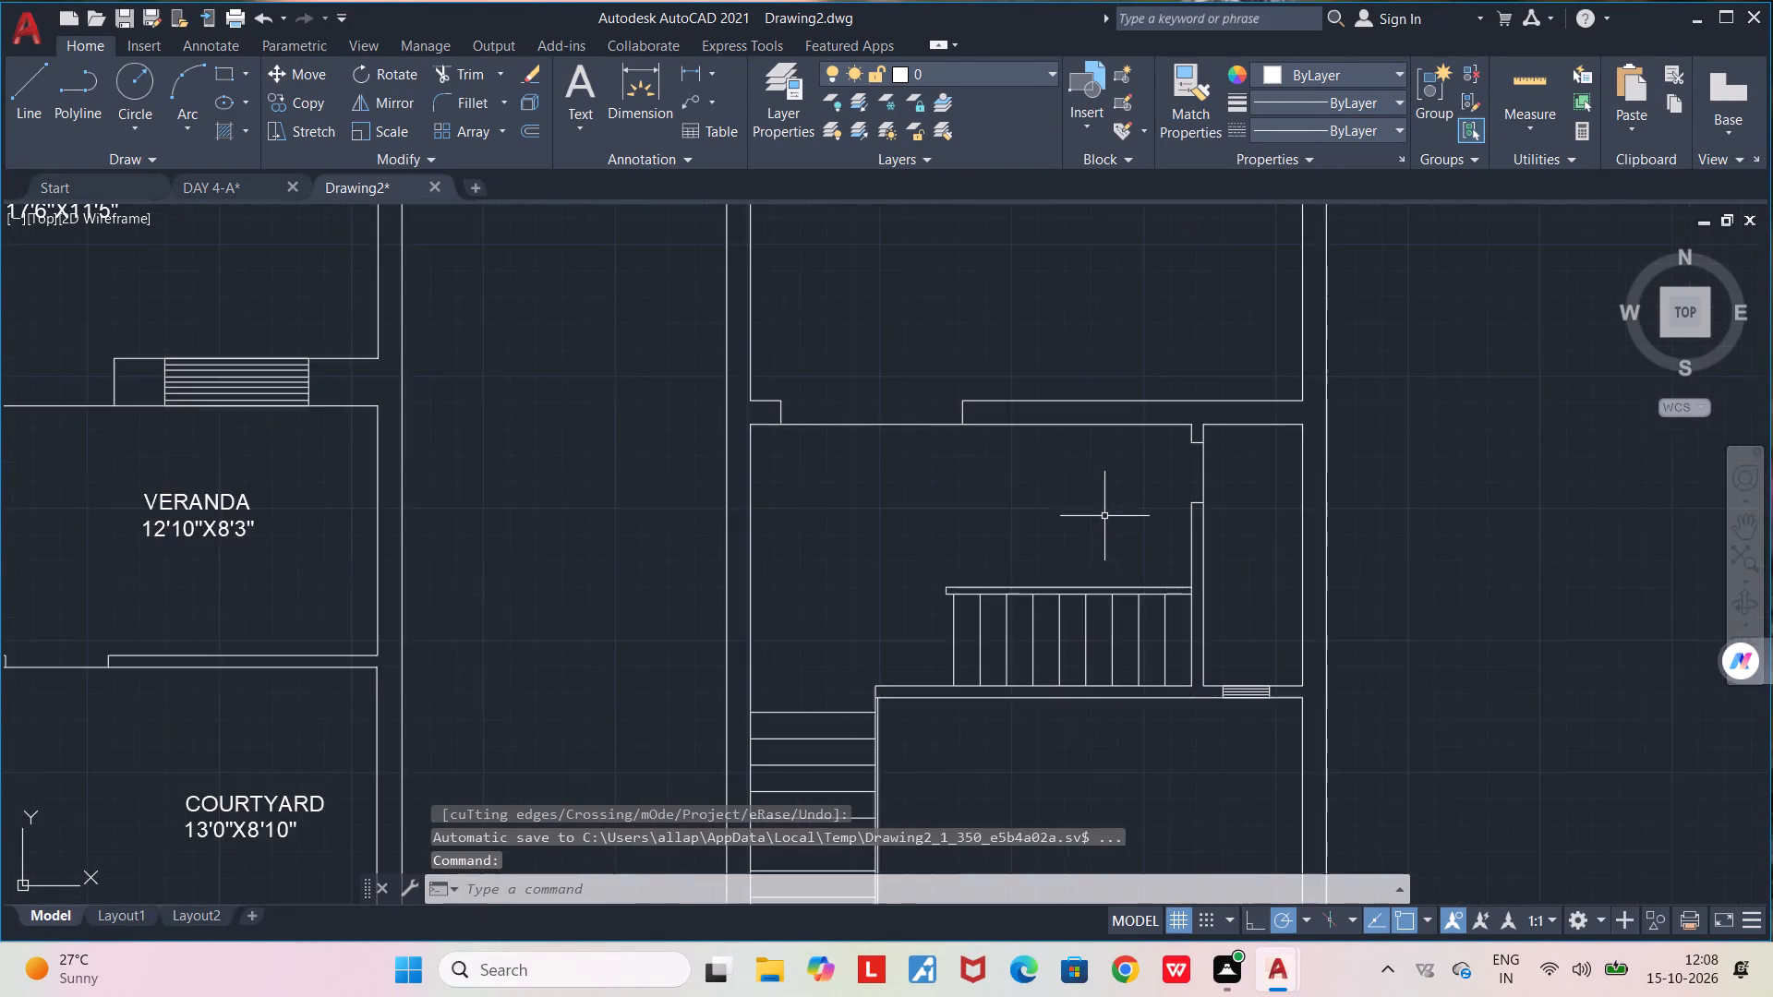
middle_click_drag(1144, 480, 1024, 479)
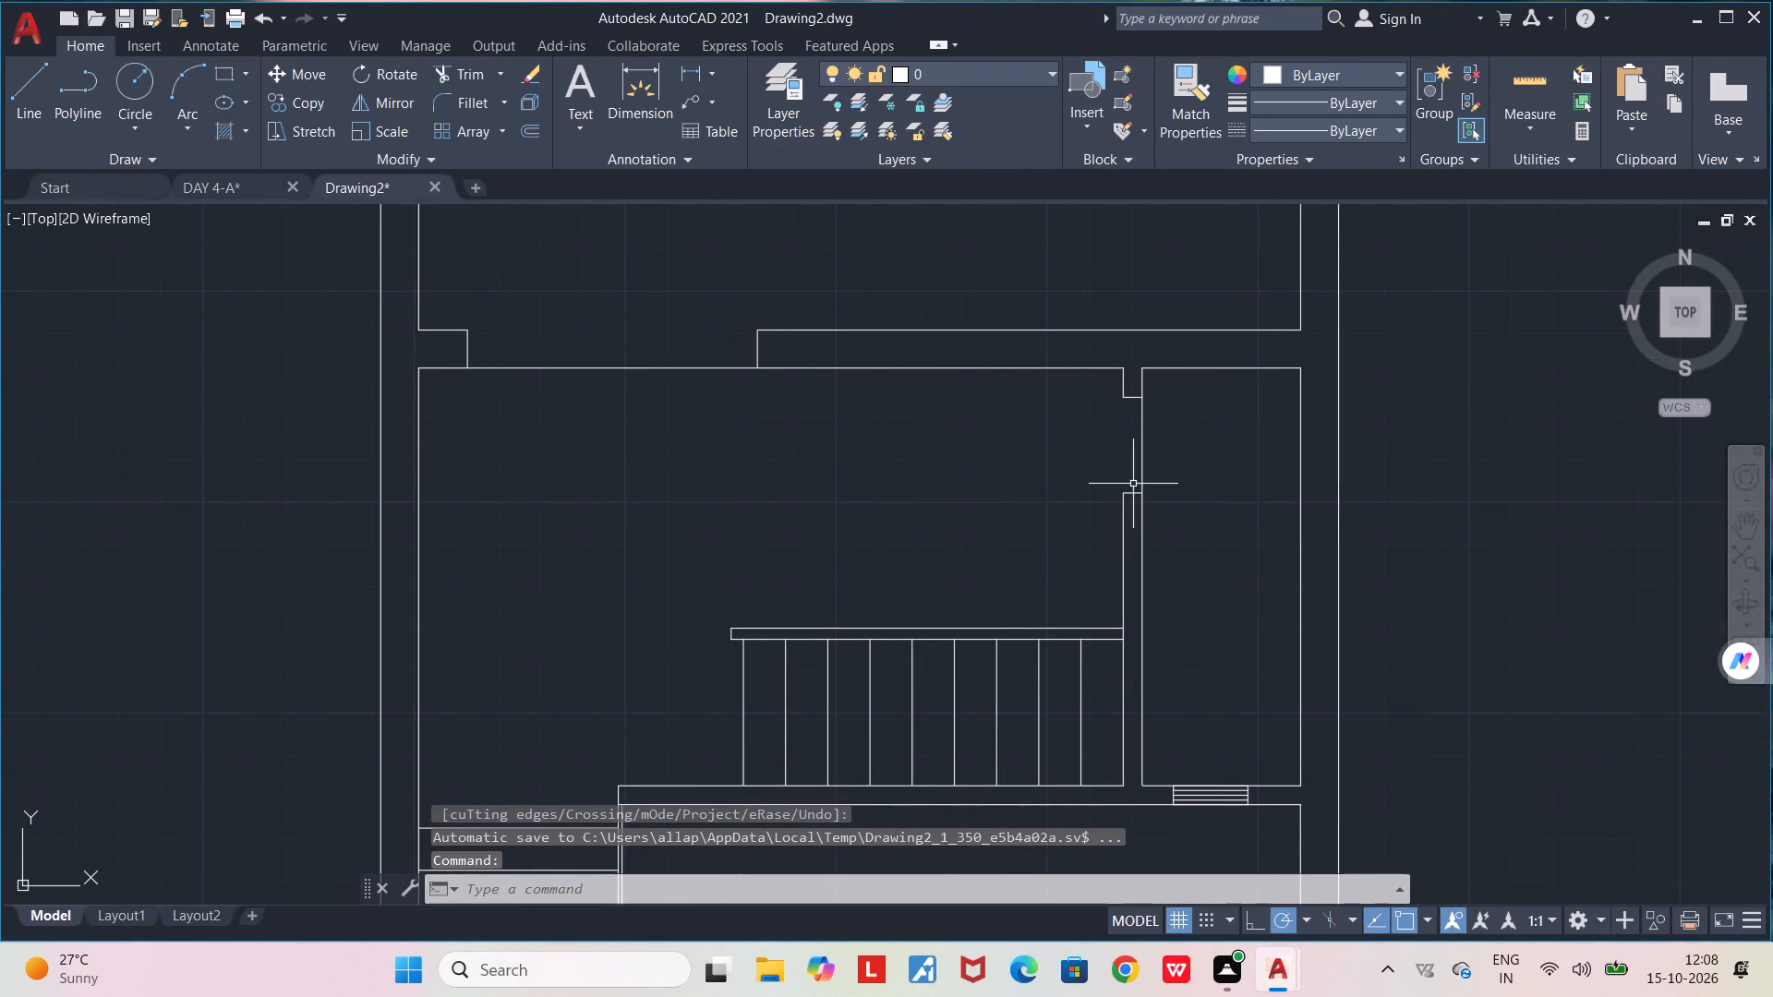
key("l")
key("Return")
scroll(1135, 484, "up", 1)
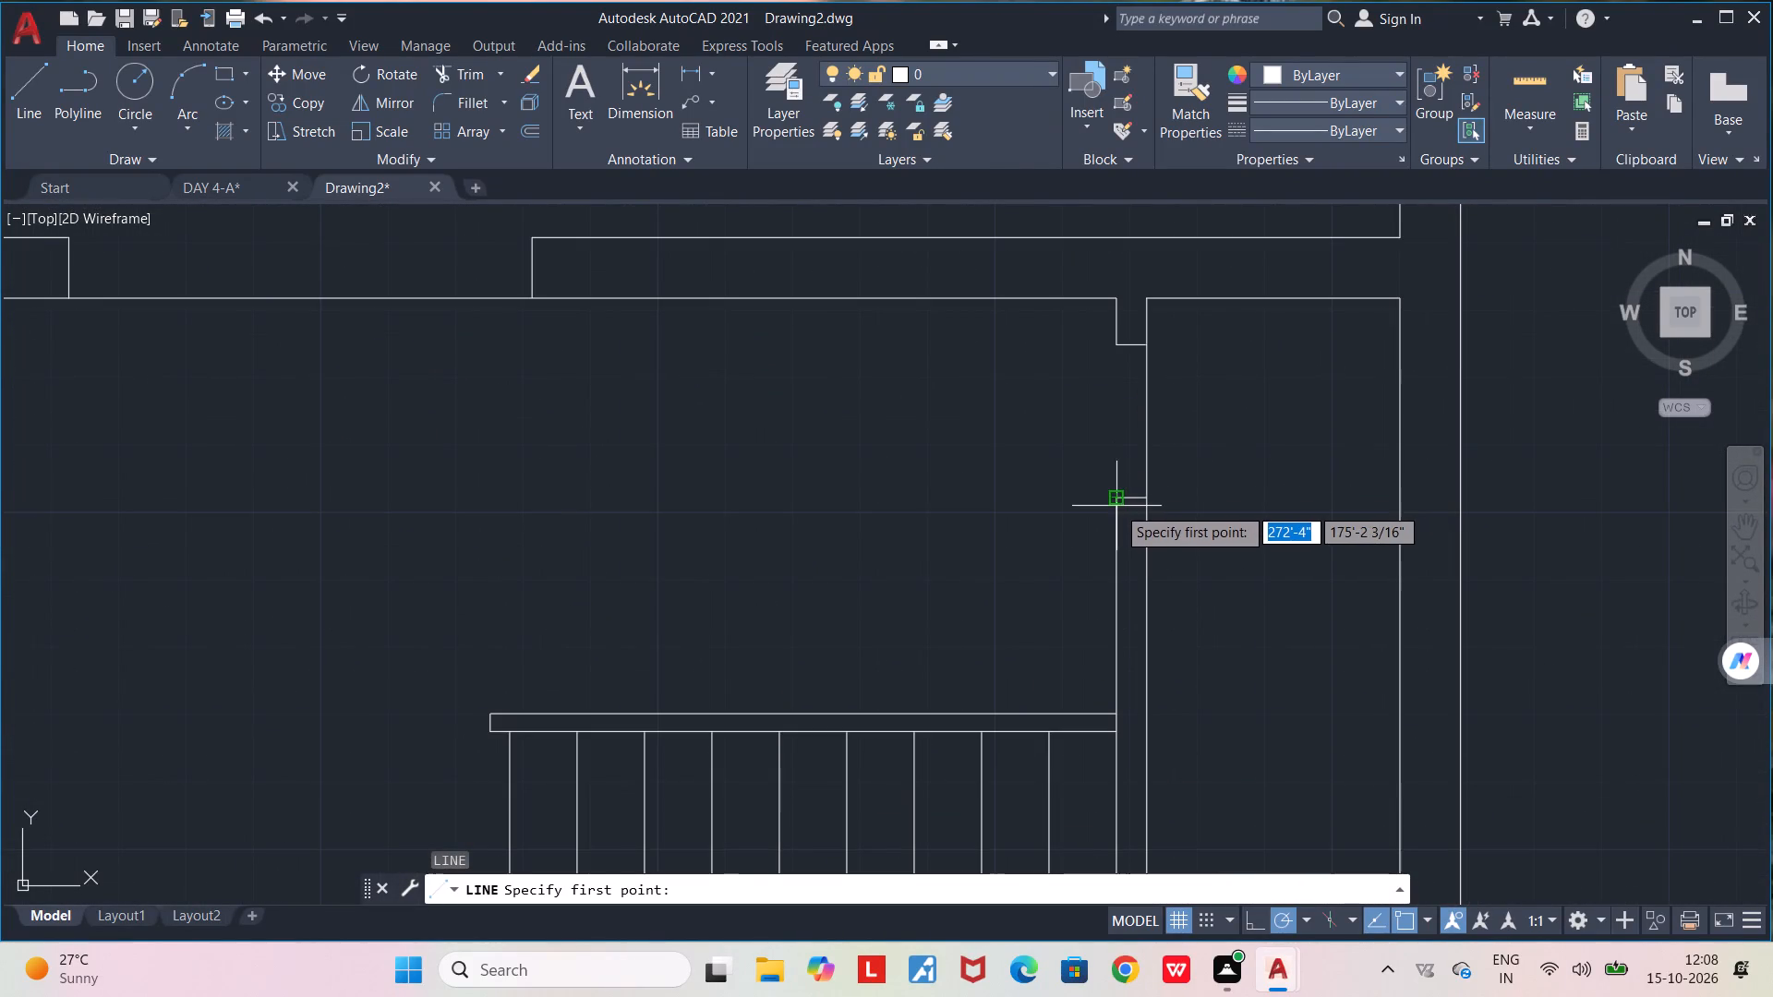
left_click(1116, 502)
left_click(1111, 476)
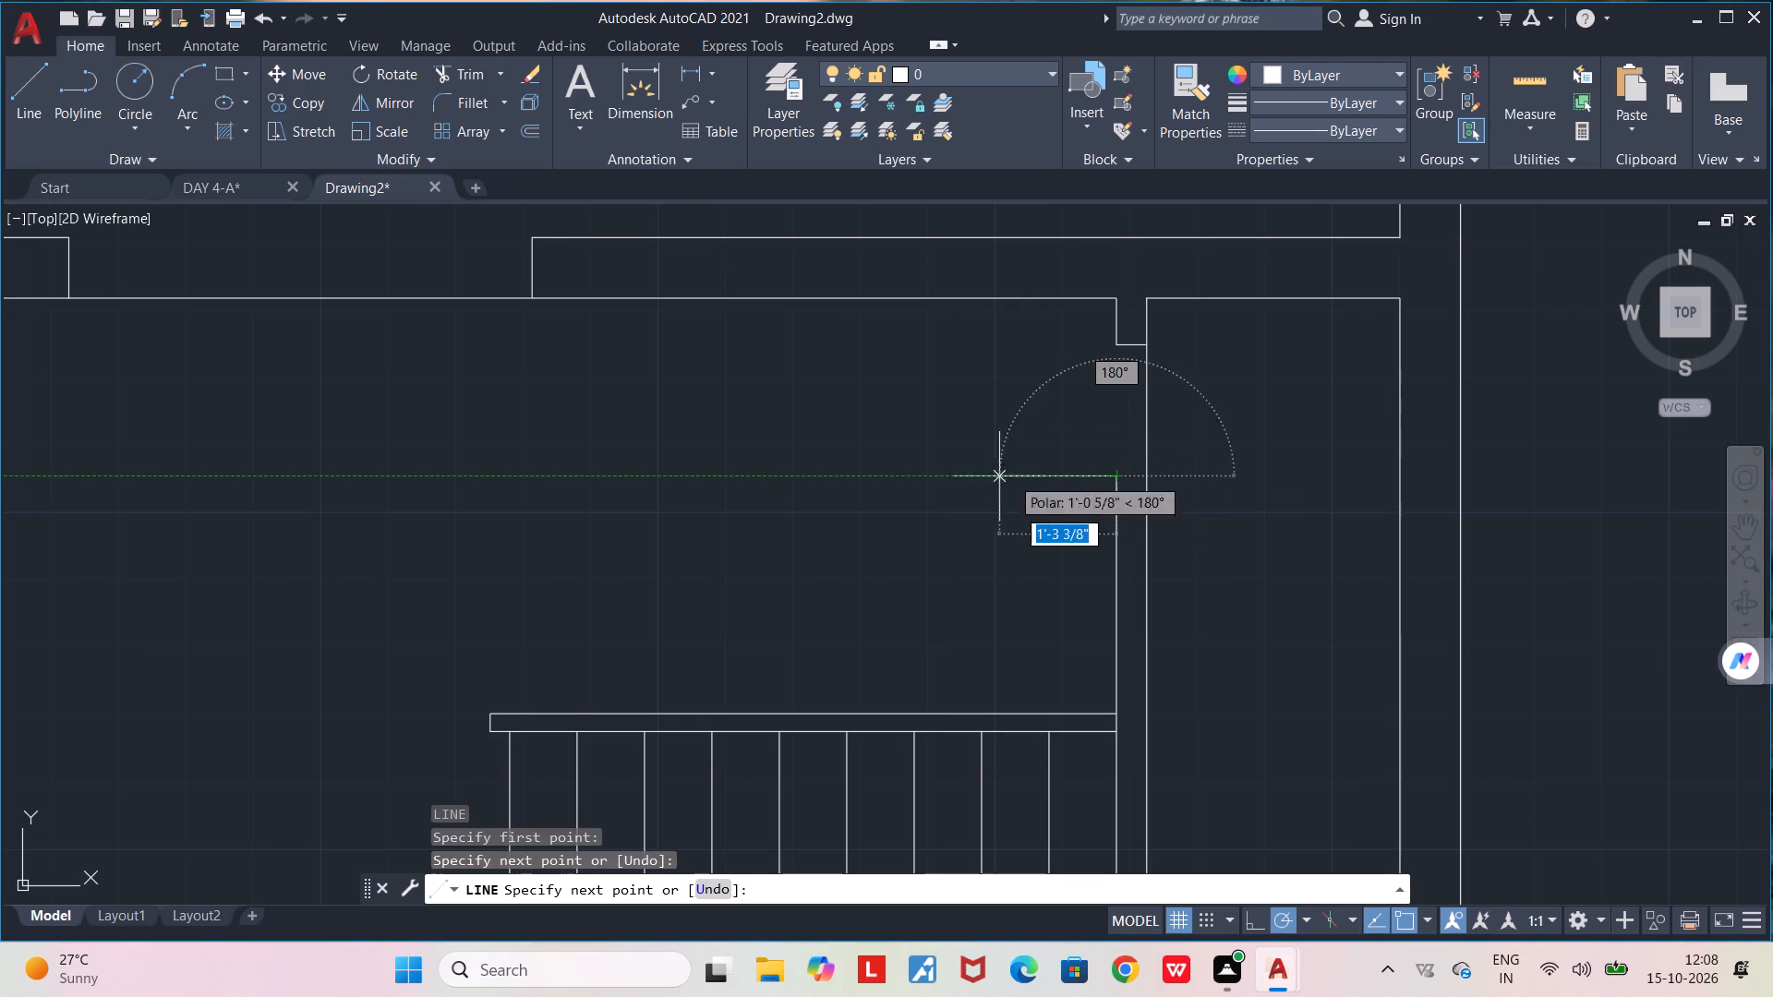
left_click(908, 465)
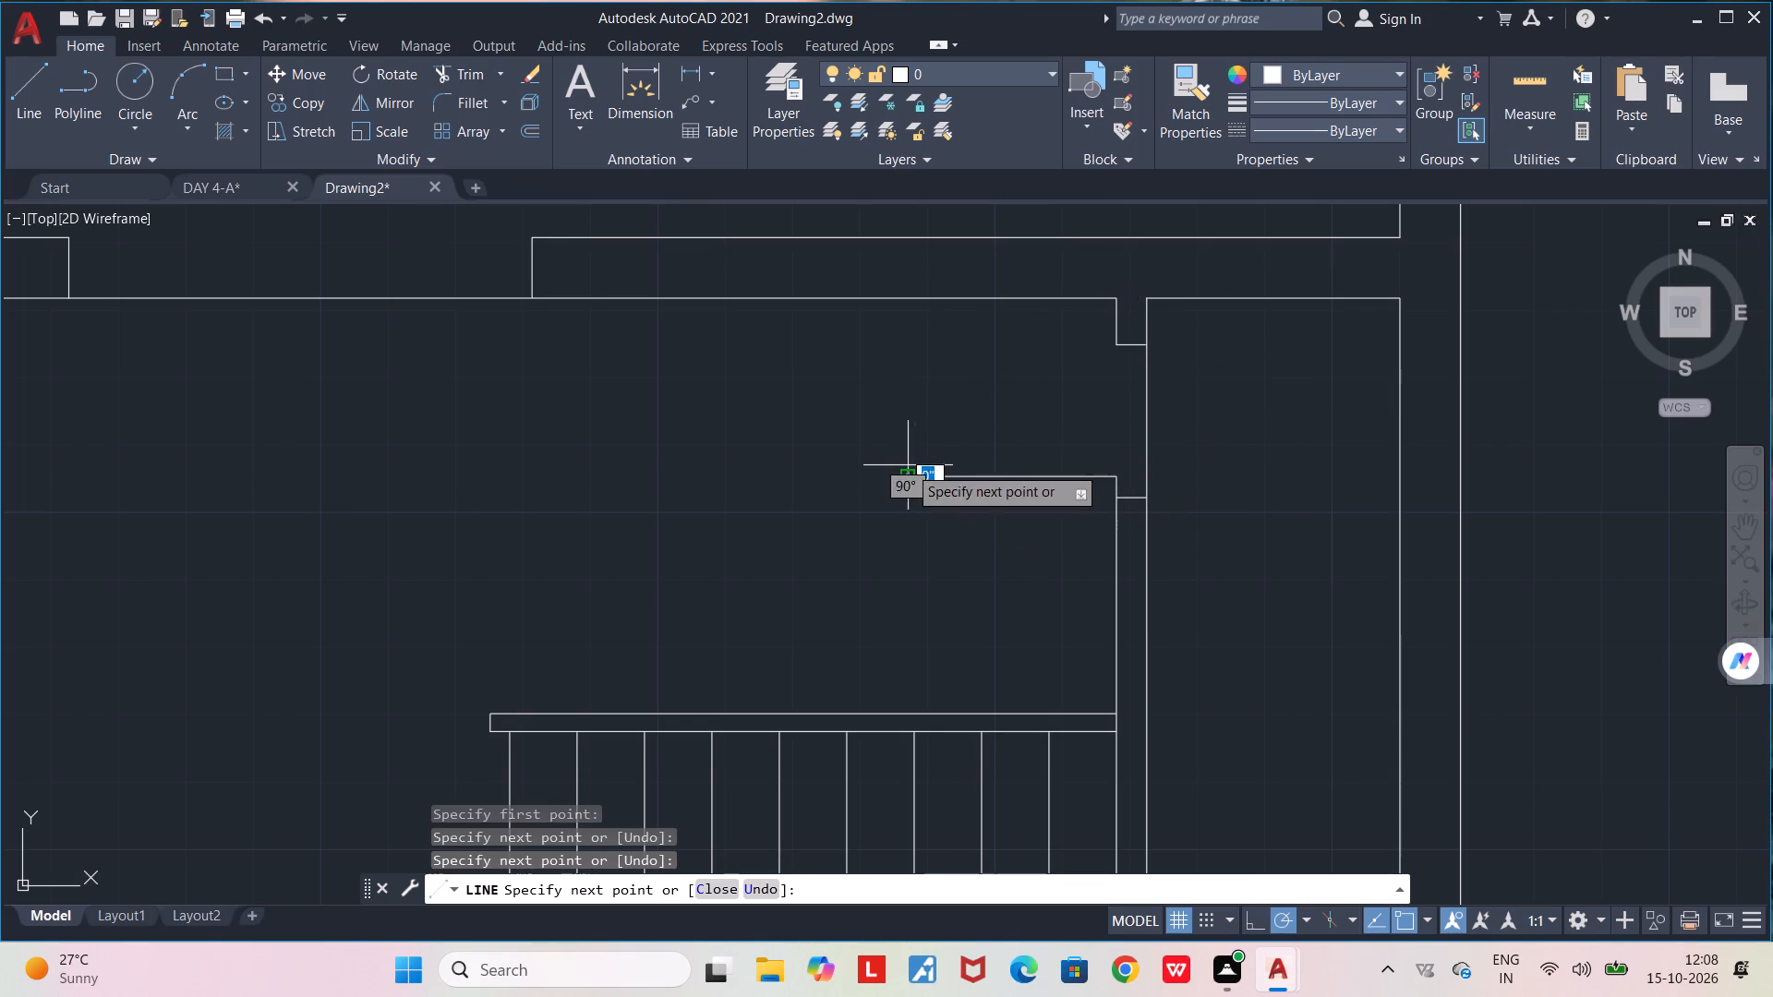
middle_click_drag(559, 460, 568, 460)
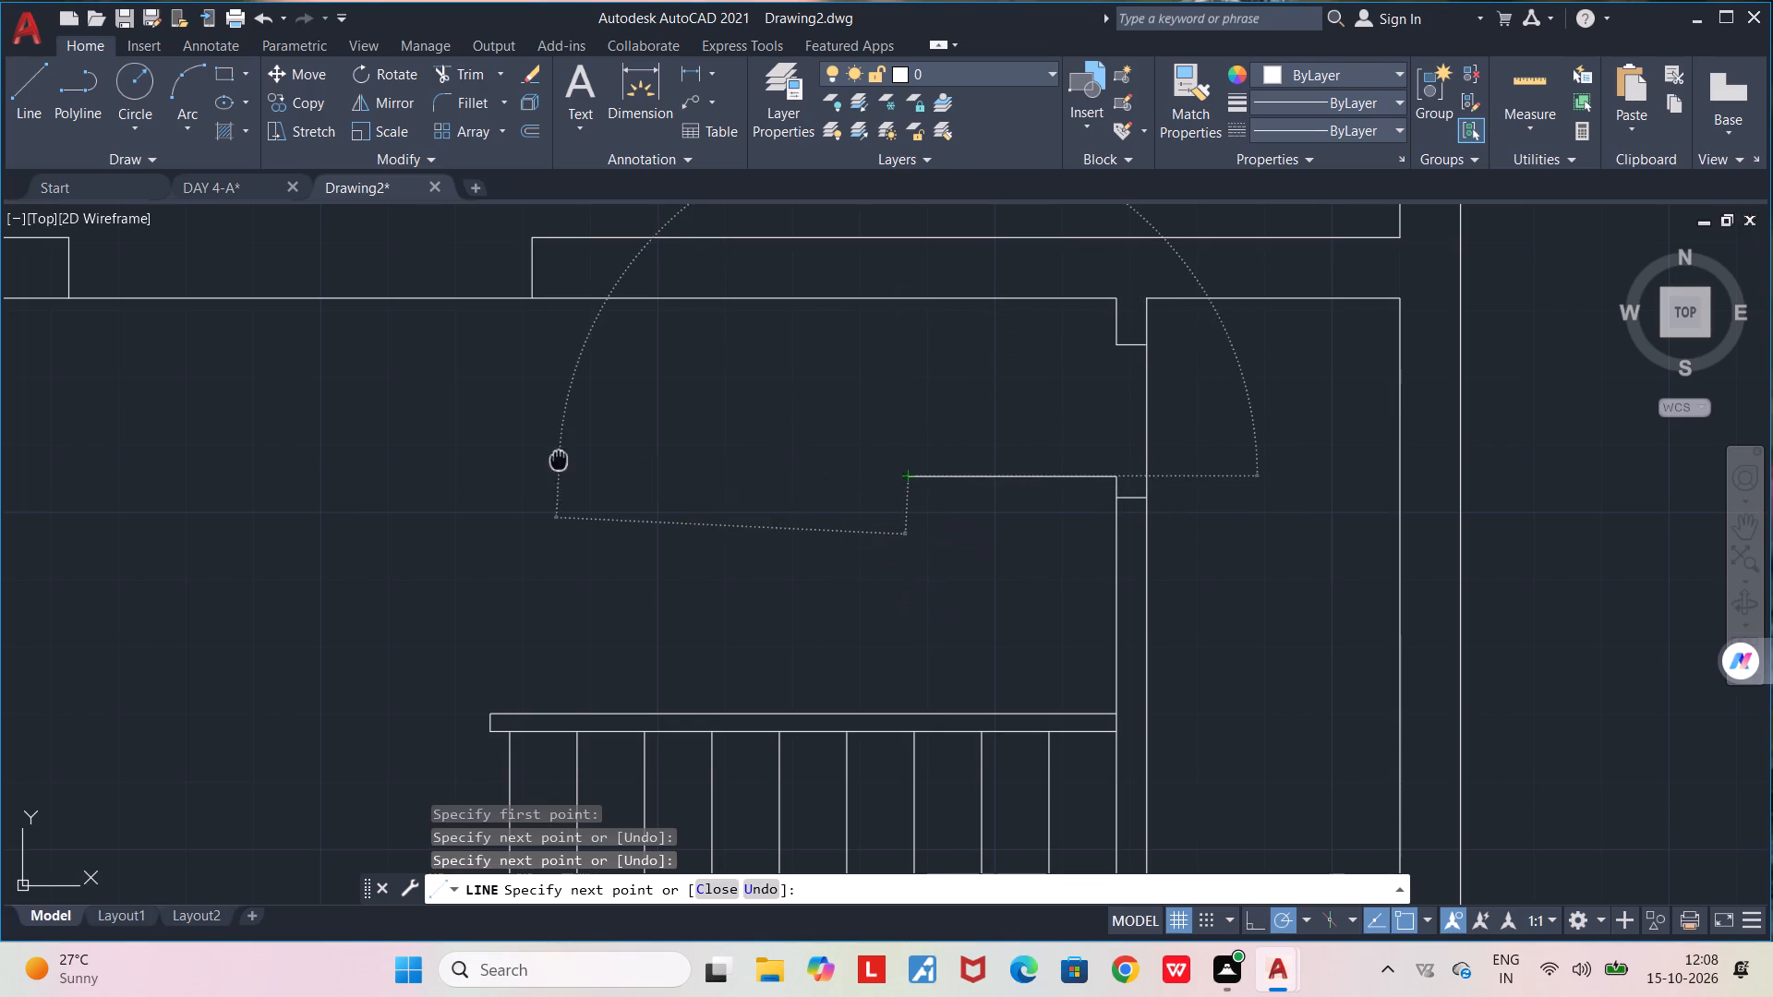
middle_click_drag(568, 460, 799, 438)
scroll(799, 438, "down", 2)
middle_click_drag(752, 429, 928, 431)
scroll(925, 430, "down", 1)
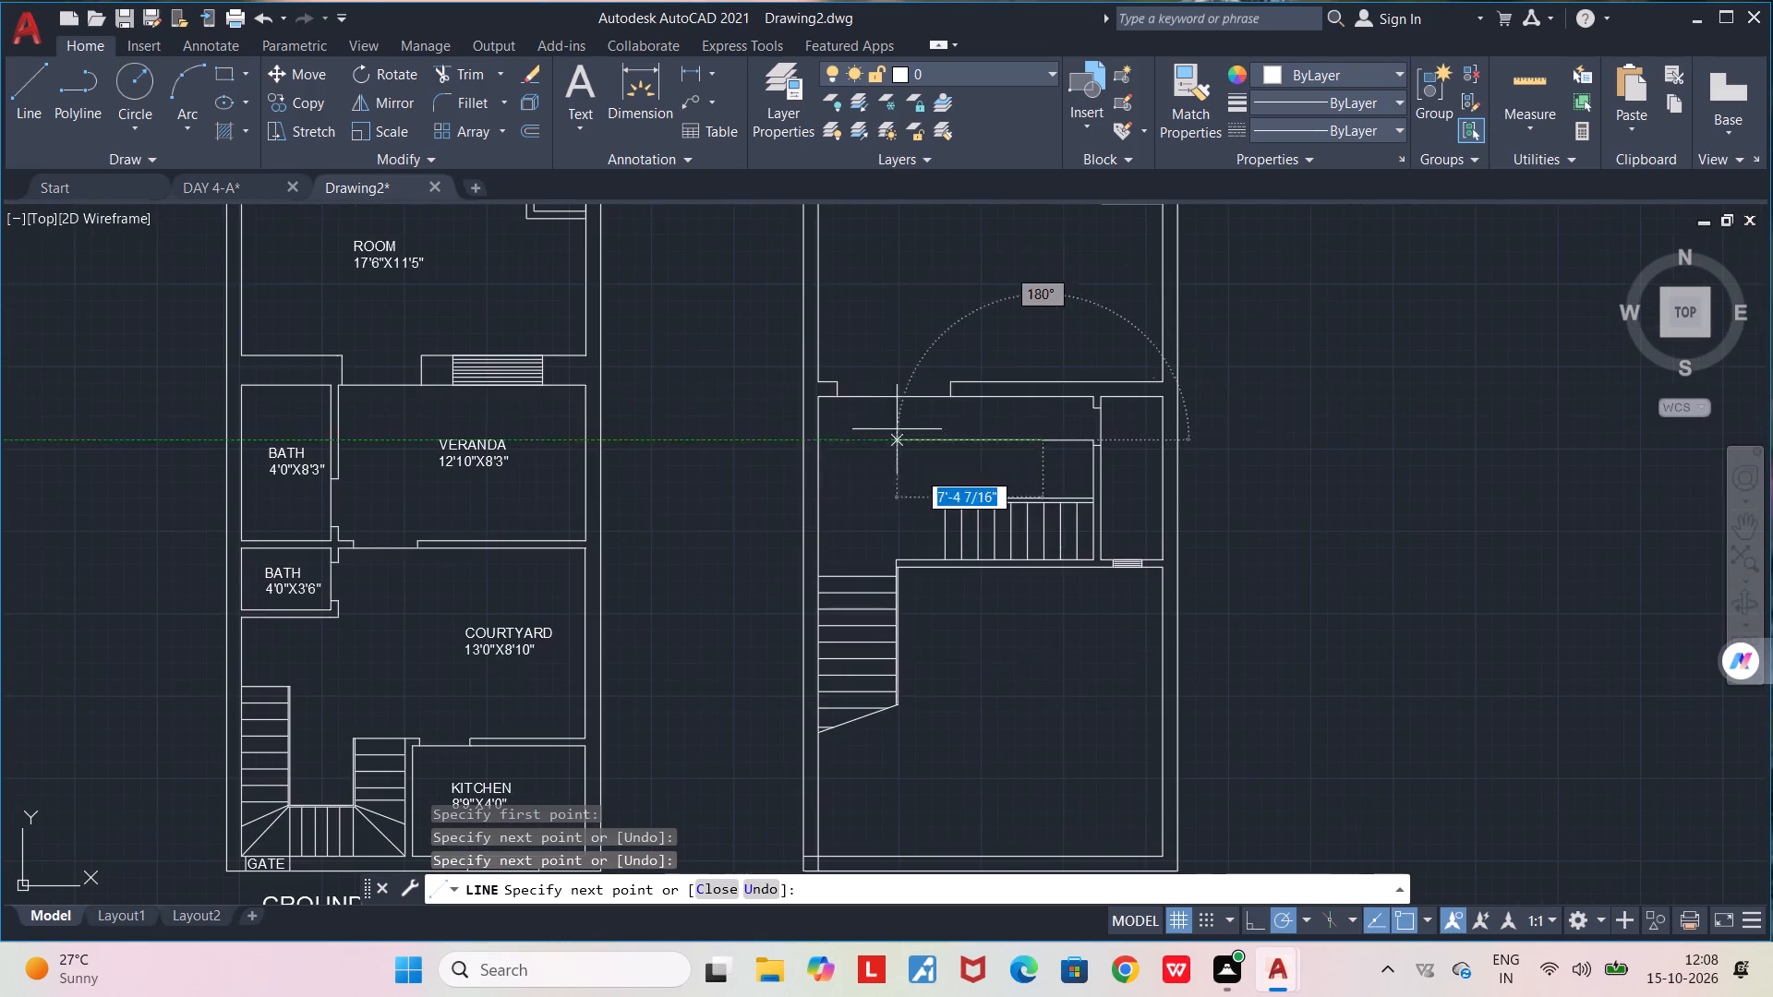
left_click(782, 439)
key("space")
Trim the new horizontal line's overhang outside the left outer wall and within its thickness.
type("TR")
key("Return")
scroll(781, 447, "up", 4)
left_click_drag(820, 353, 828, 423)
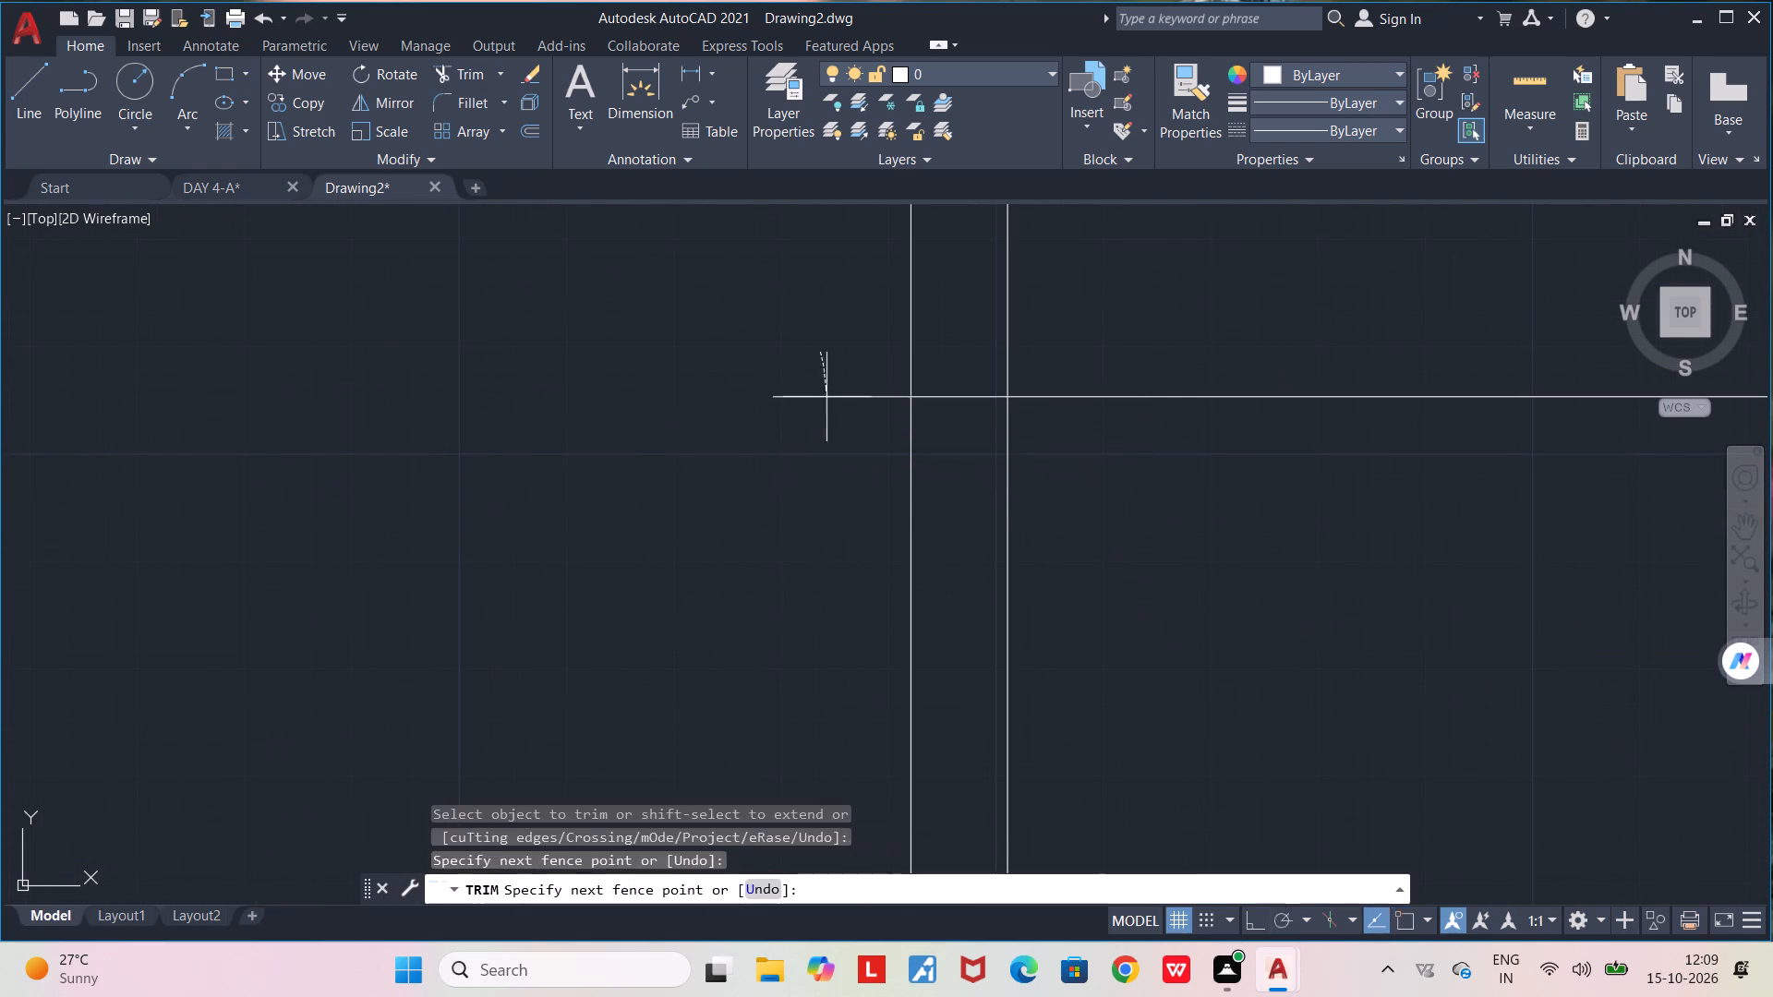
left_click_drag(828, 423, 828, 469)
left_click_drag(966, 375, 955, 415)
scroll(955, 418, "down", 2)
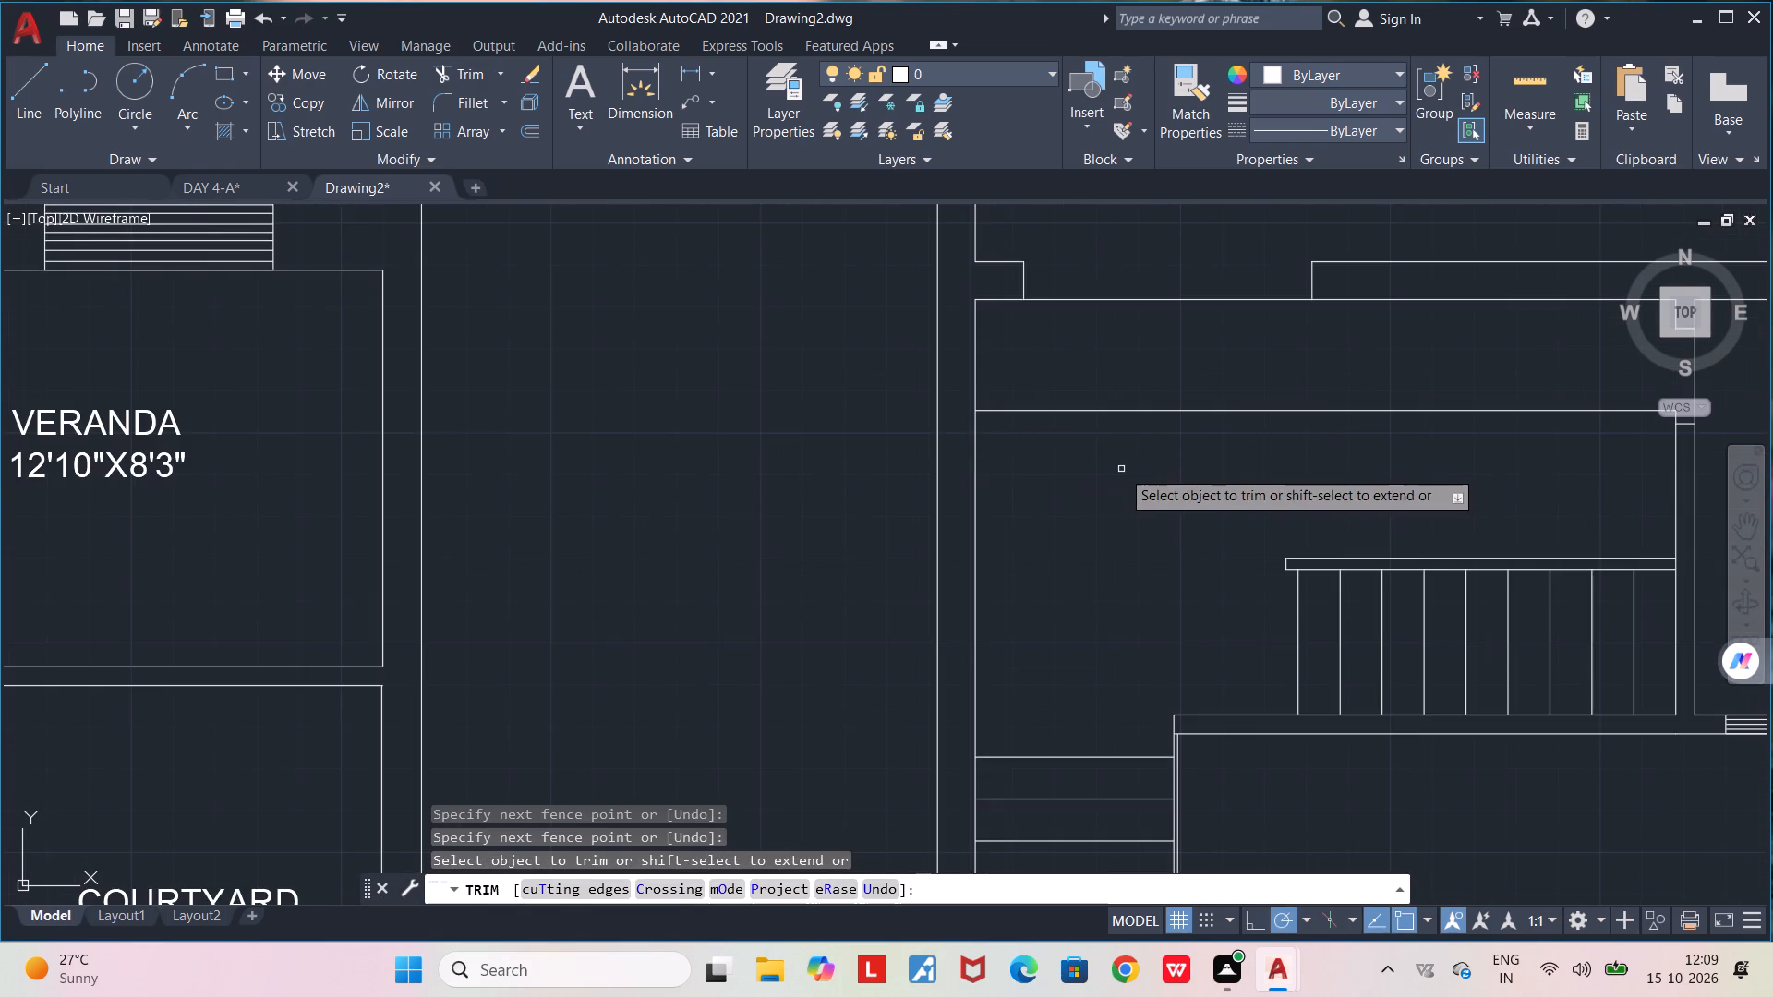
middle_click_drag(1121, 466, 923, 546)
key("space")
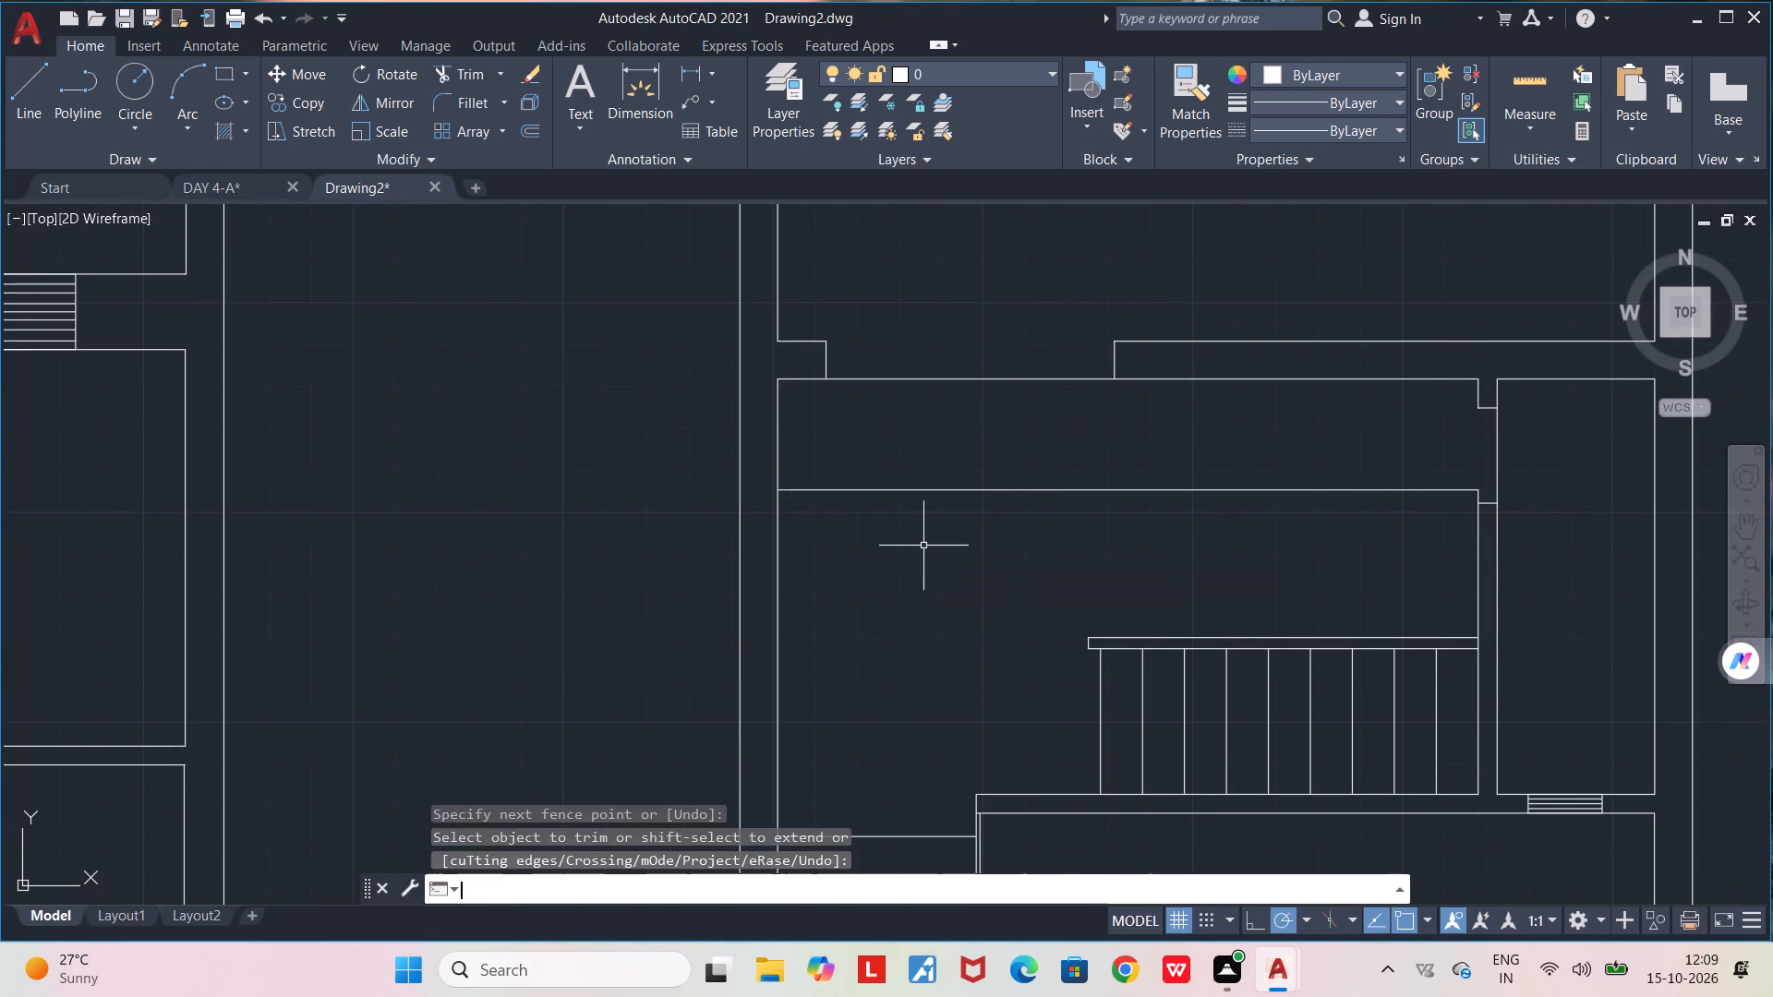
key("Return")
key("space")
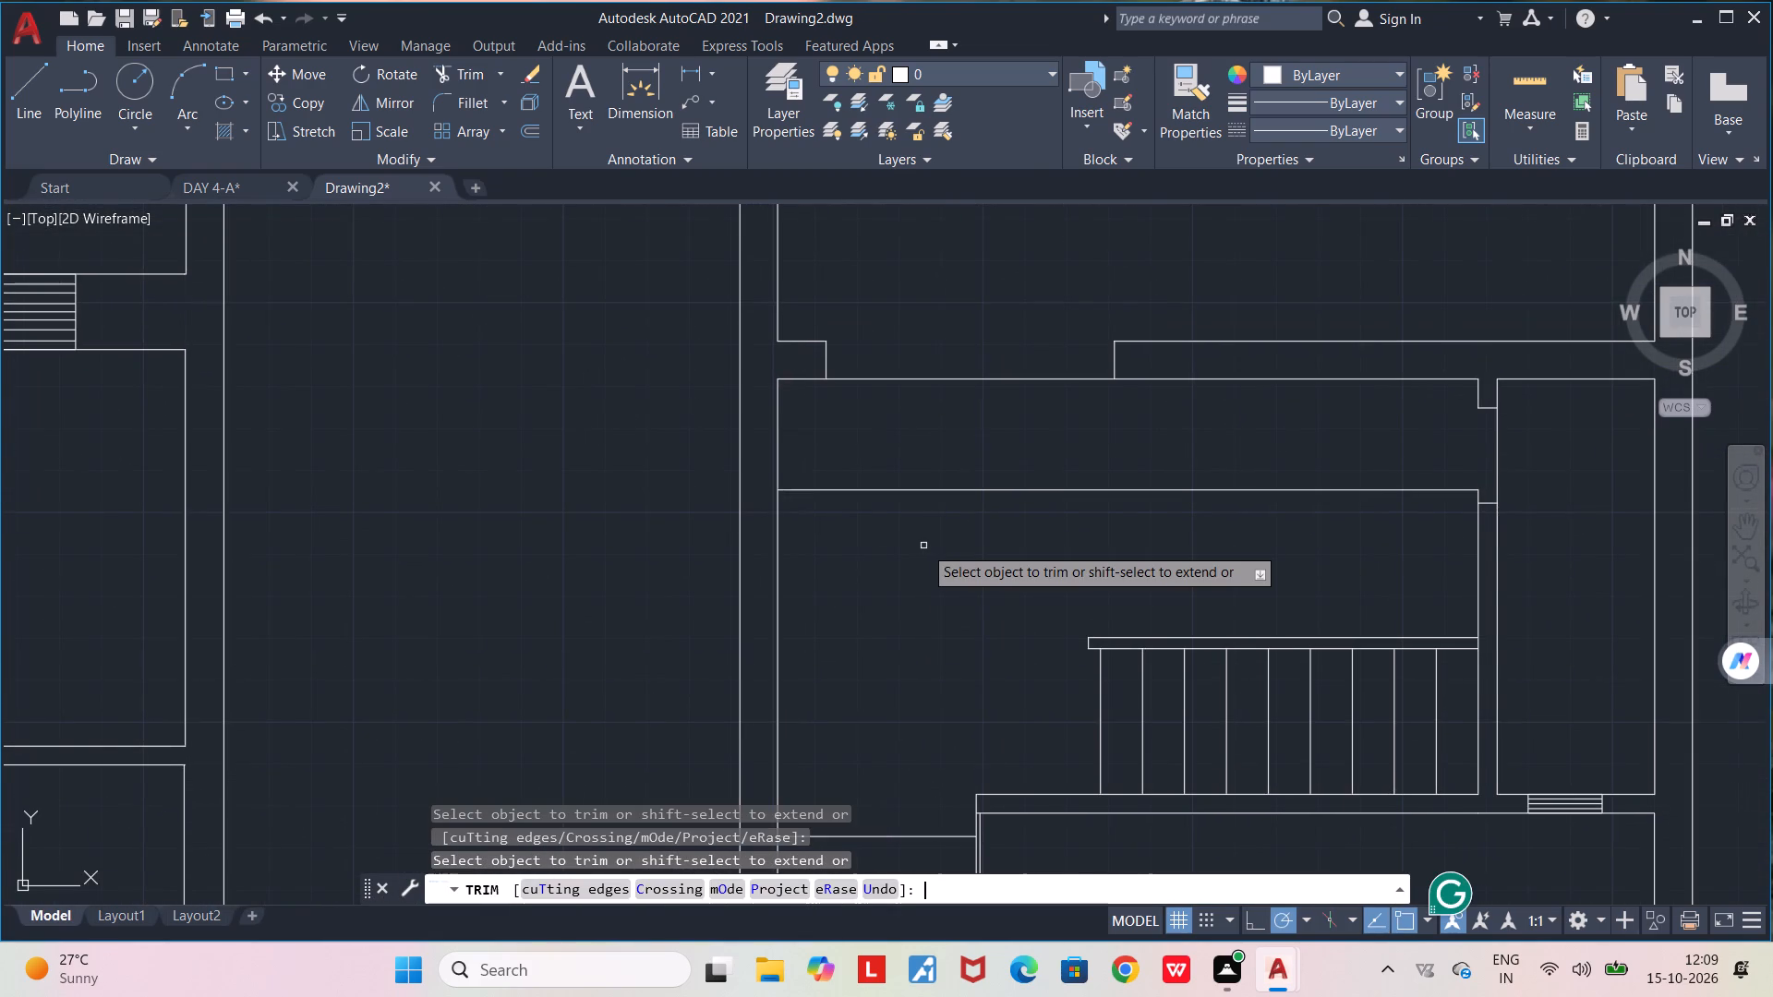
key("Escape")
Draw two short vertical lines about 1'-5" long across the left part of the new horizontal line.
key("l")
key("Return")
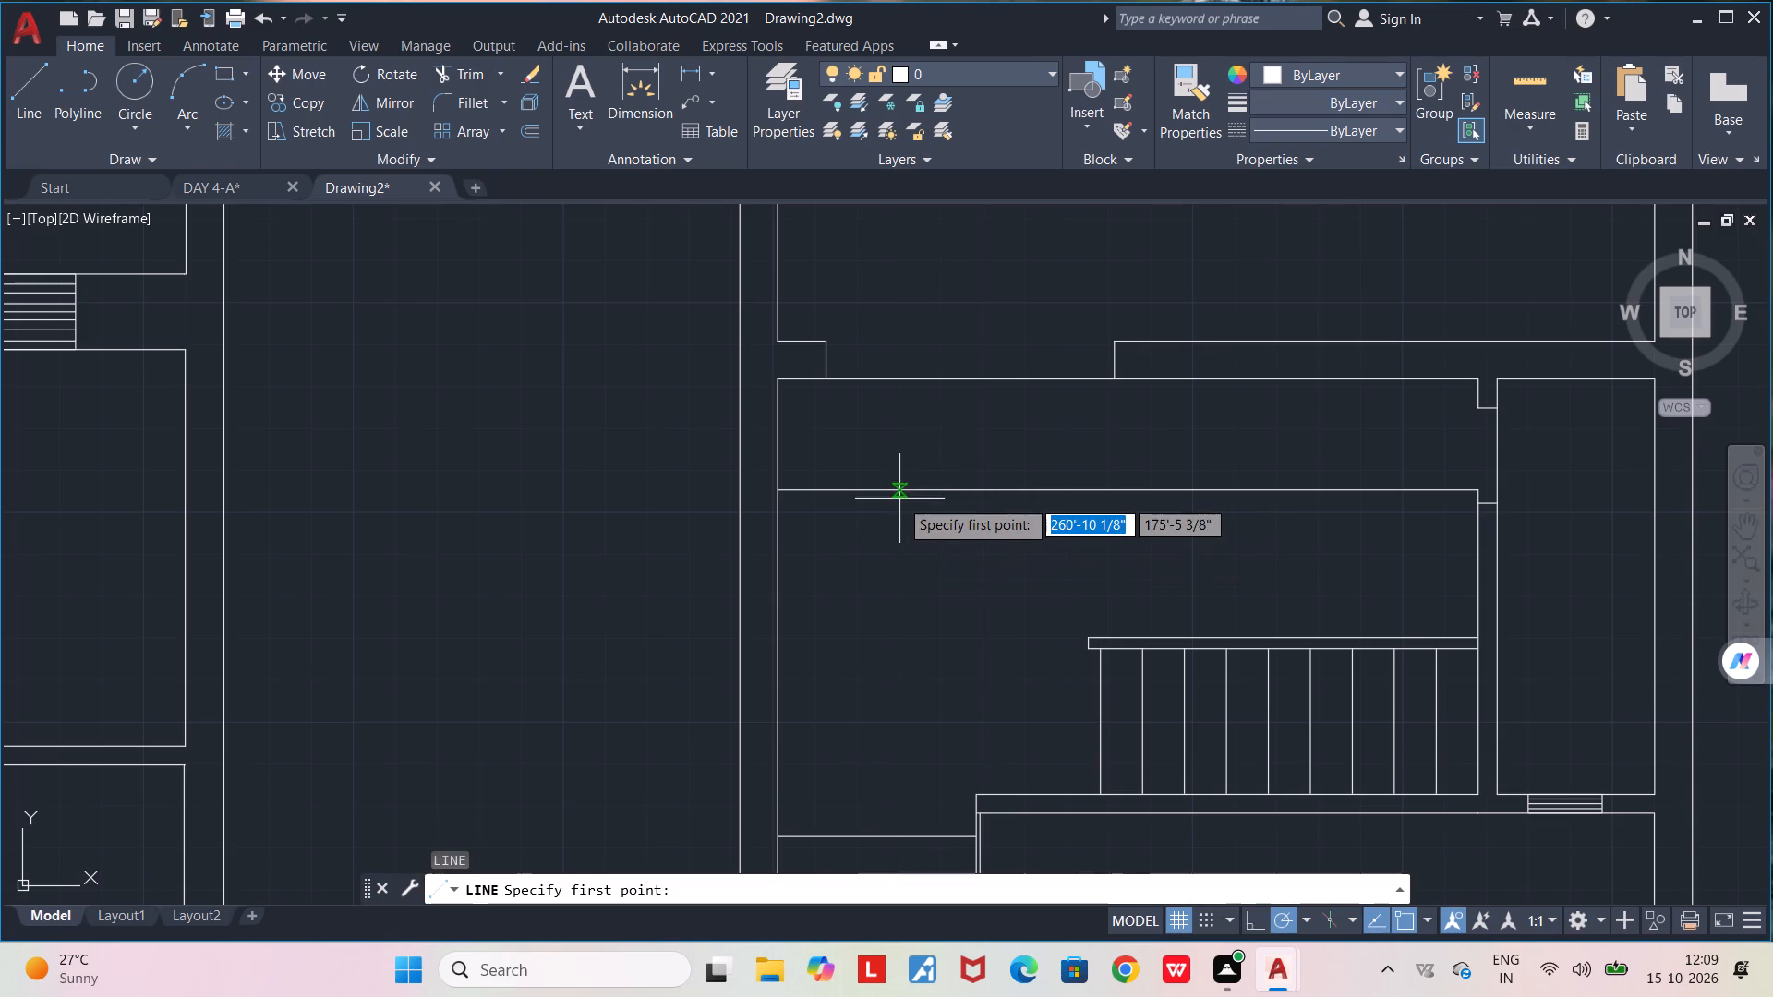
left_click(907, 454)
left_click(899, 522)
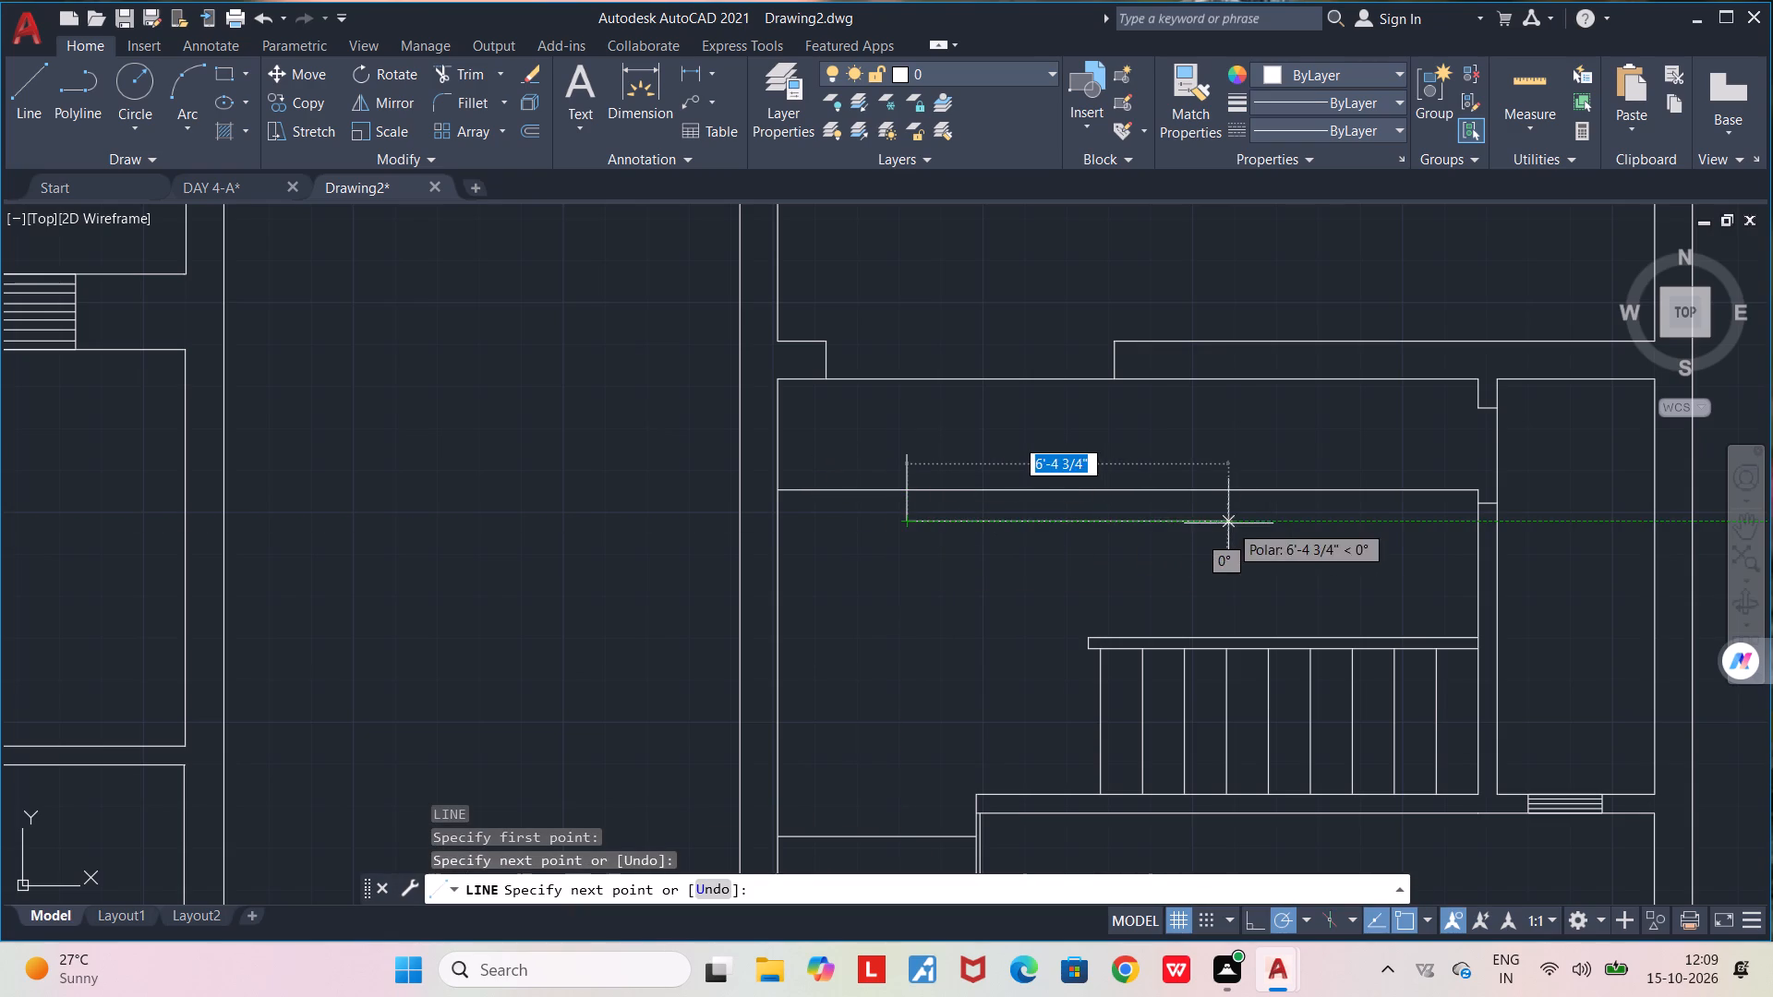
key("space")
key("l")
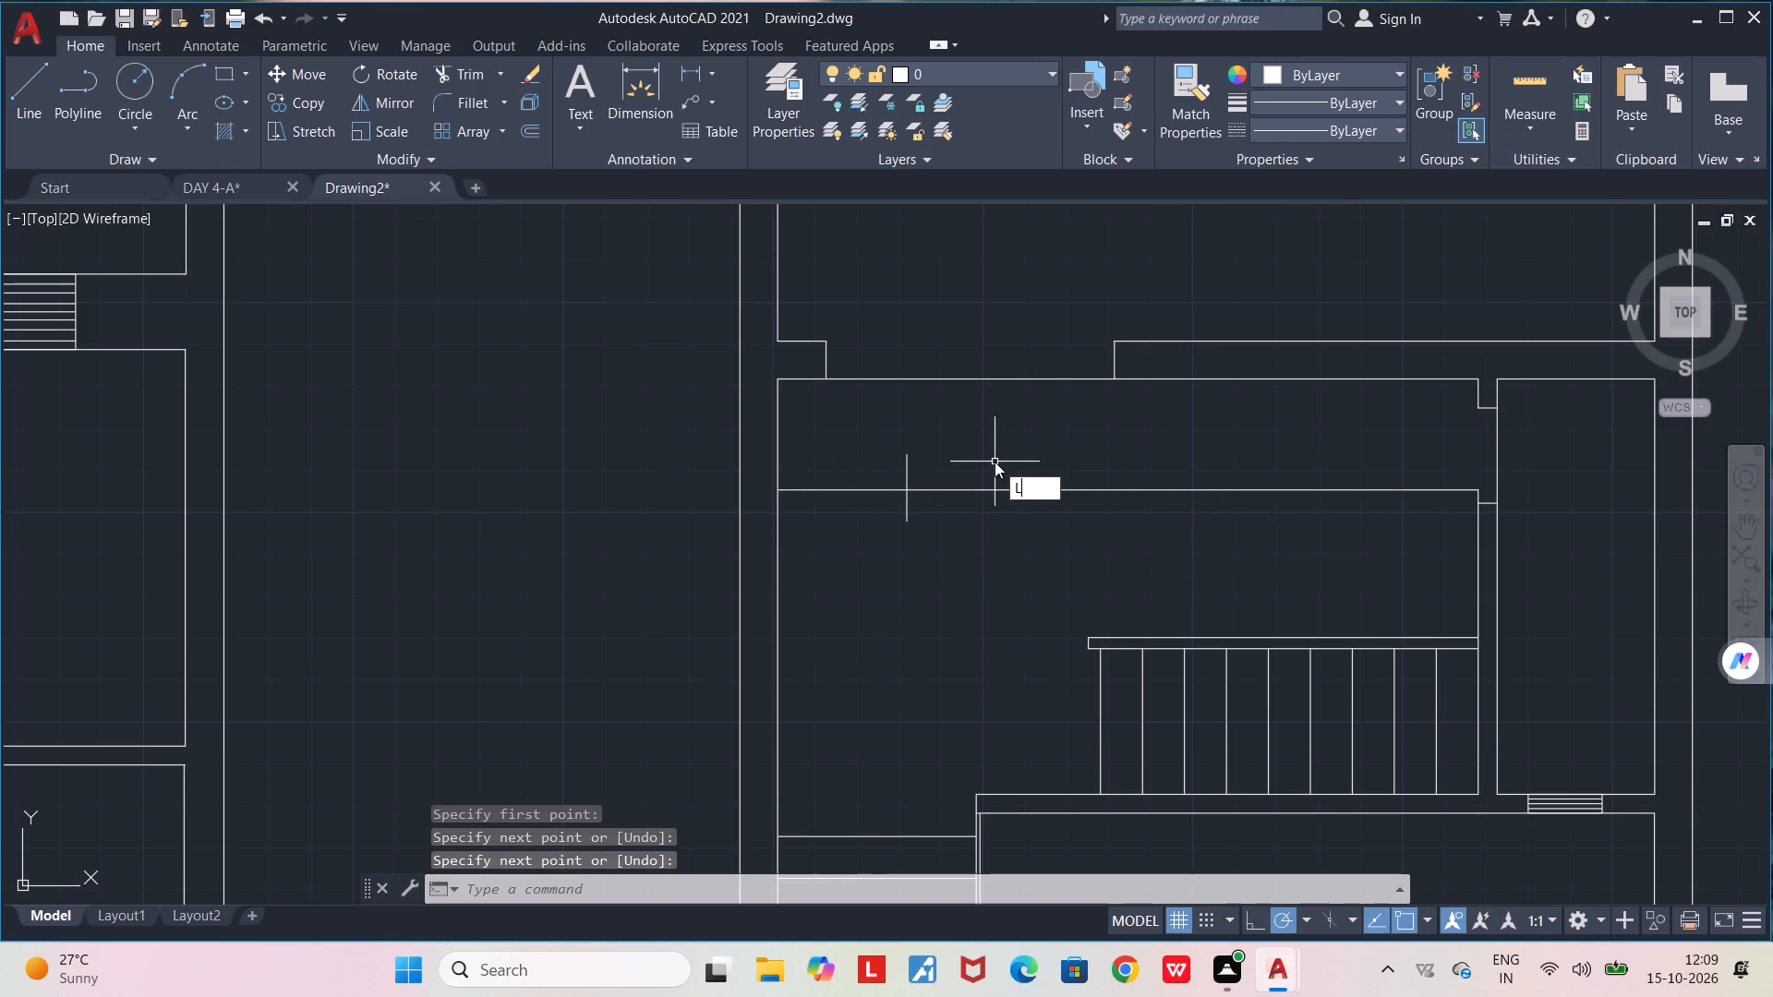
key("Return")
left_click(1001, 451)
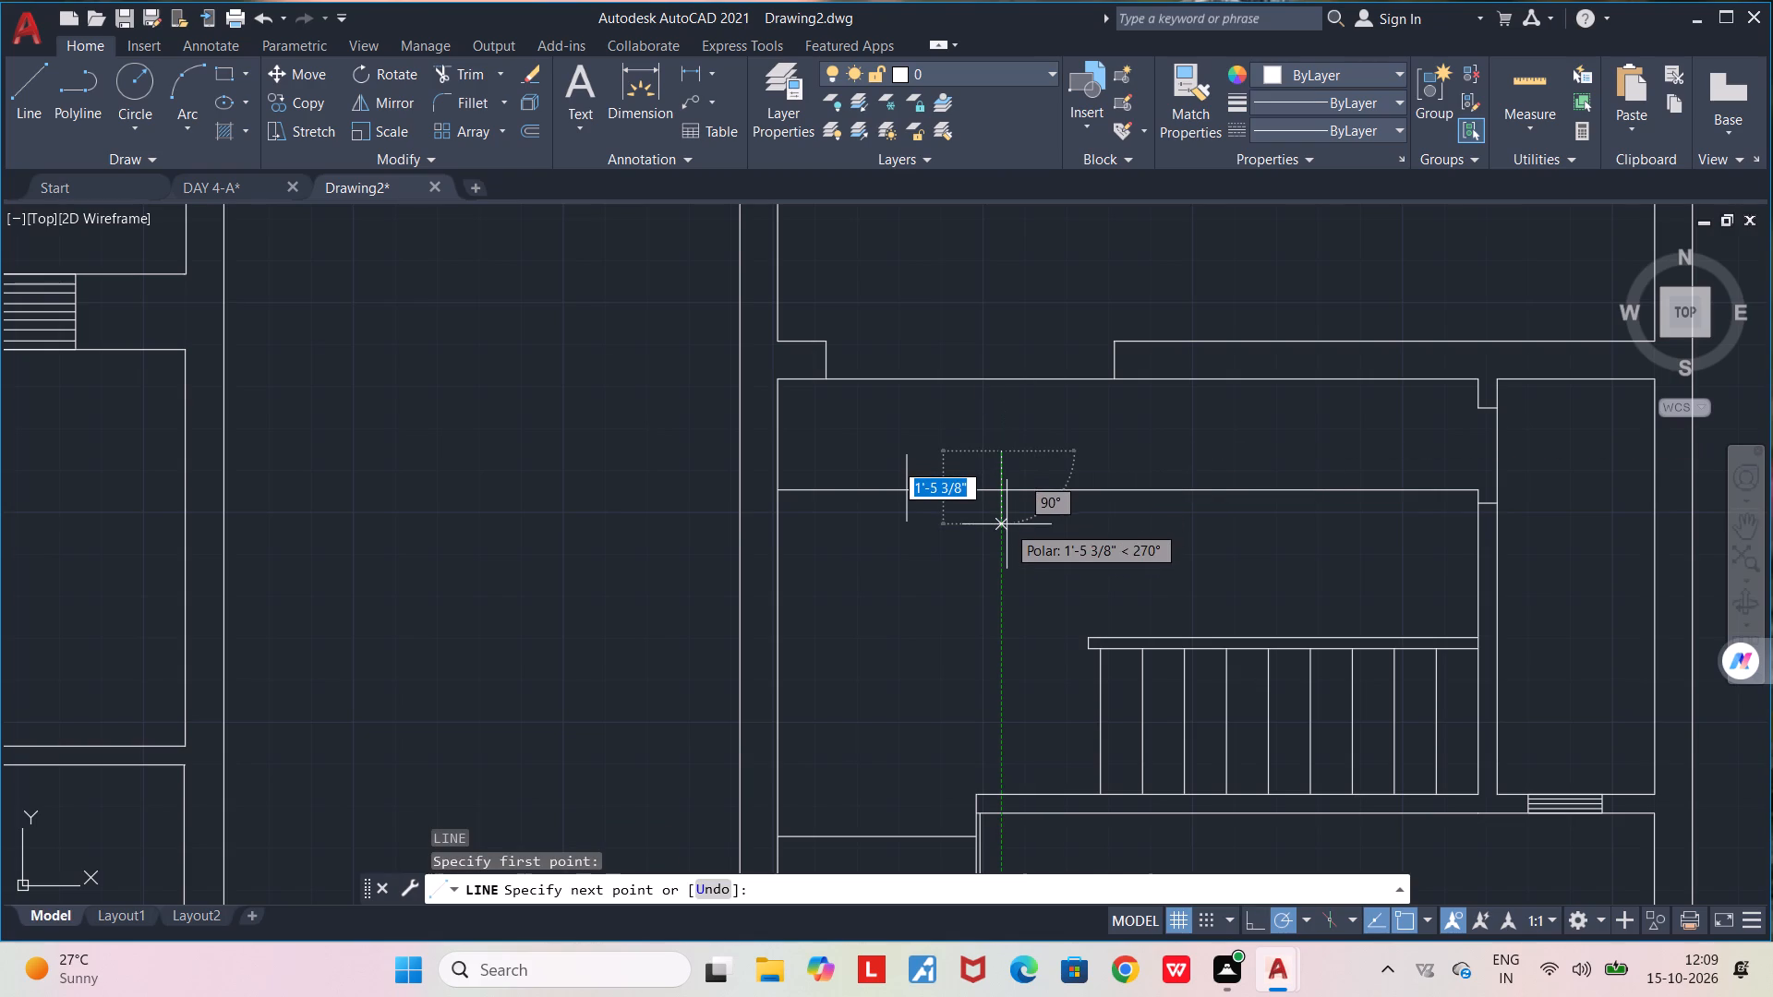
left_click(1007, 524)
key("space")
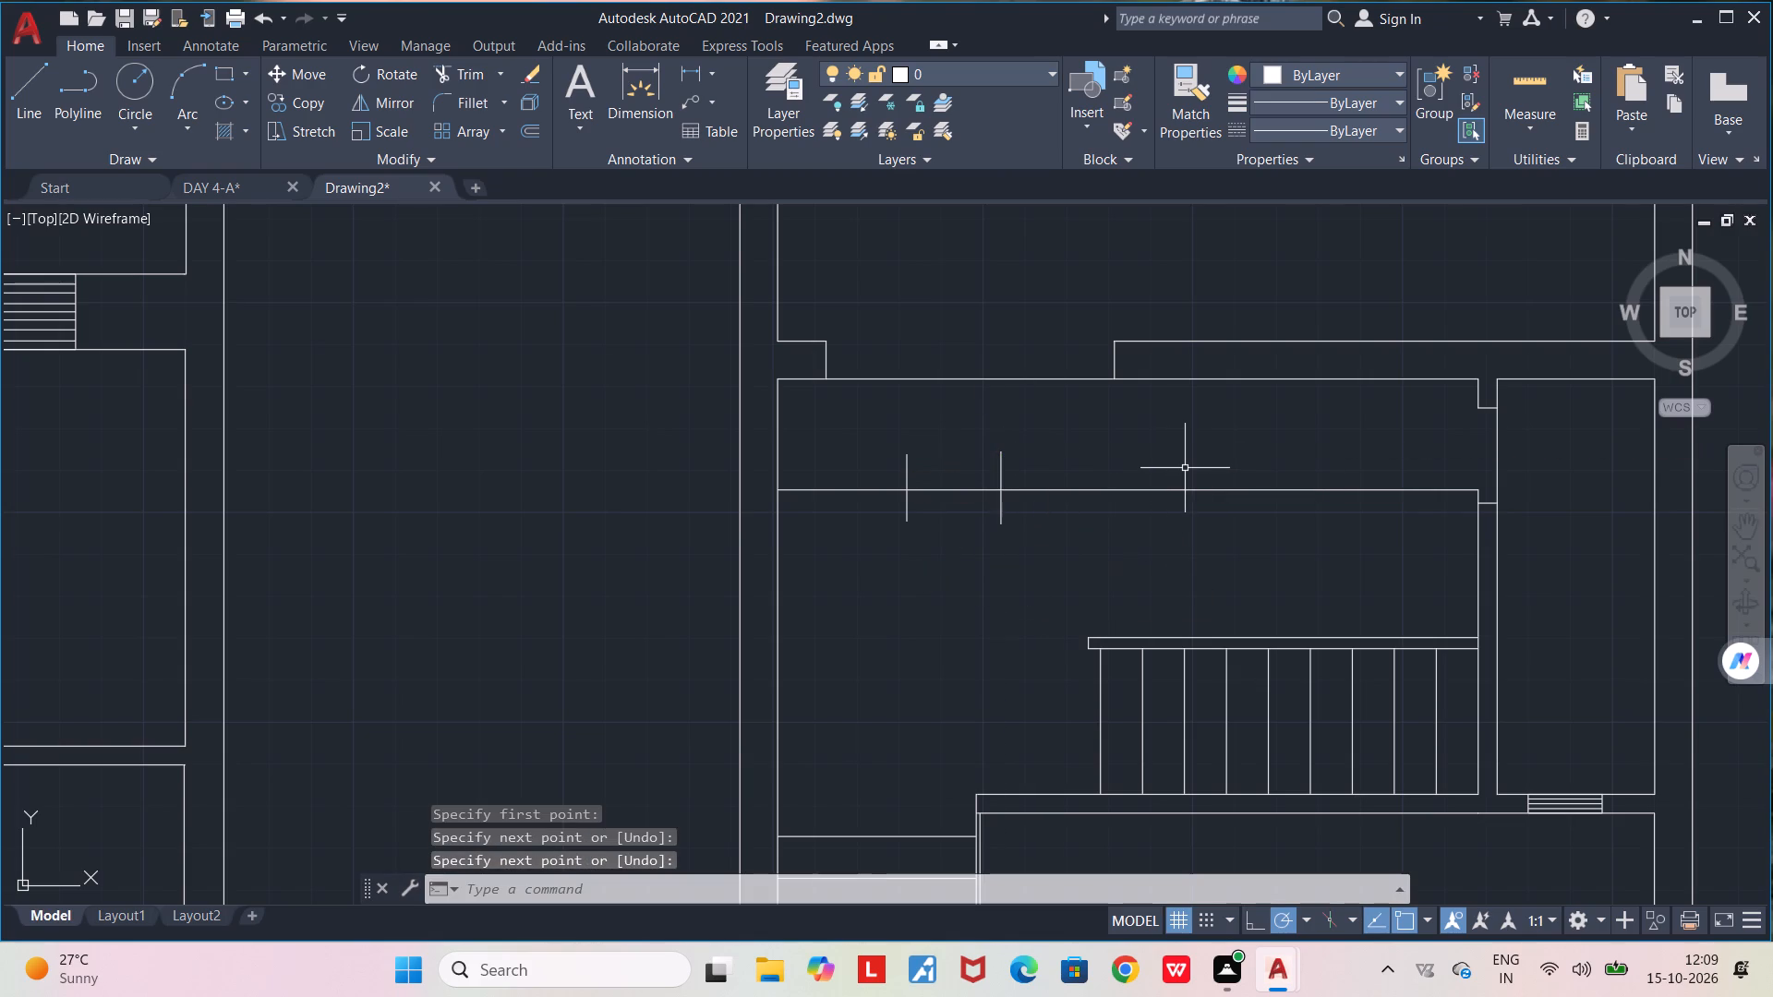
Draw two more short vertical lines across the horizontal line, to the right of the first pair.
key("l")
key("Return")
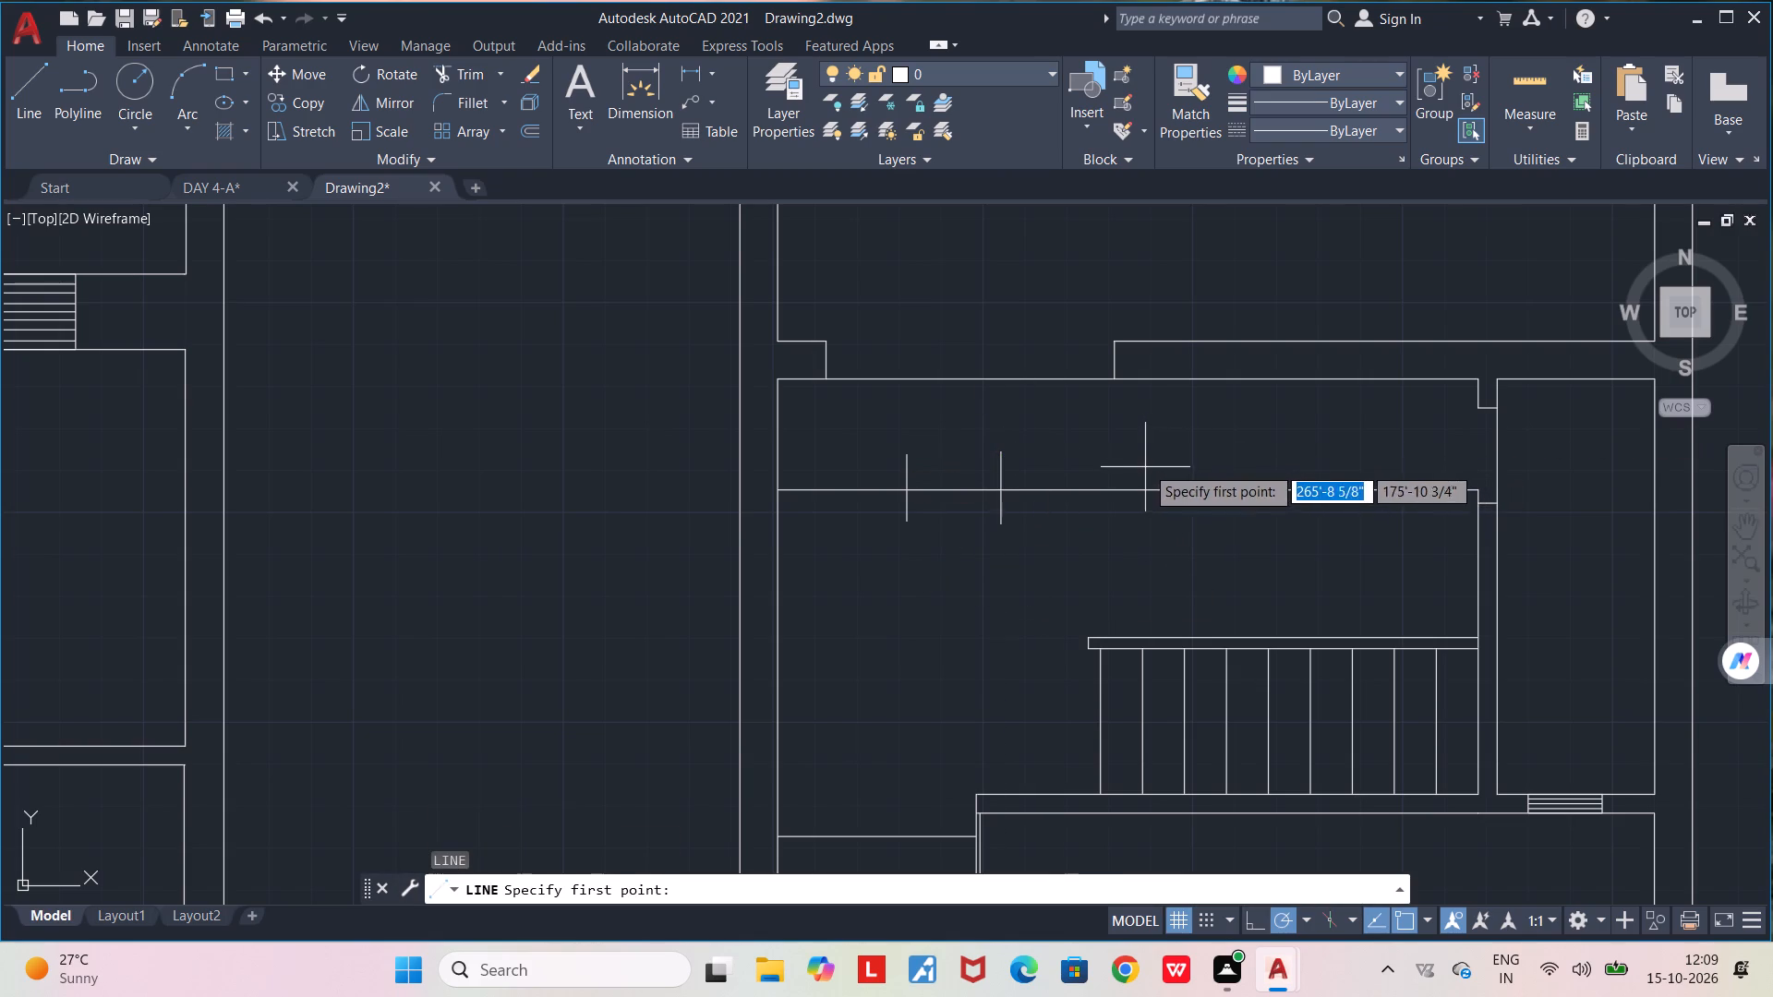
left_click(1144, 465)
left_click(1144, 536)
key("space")
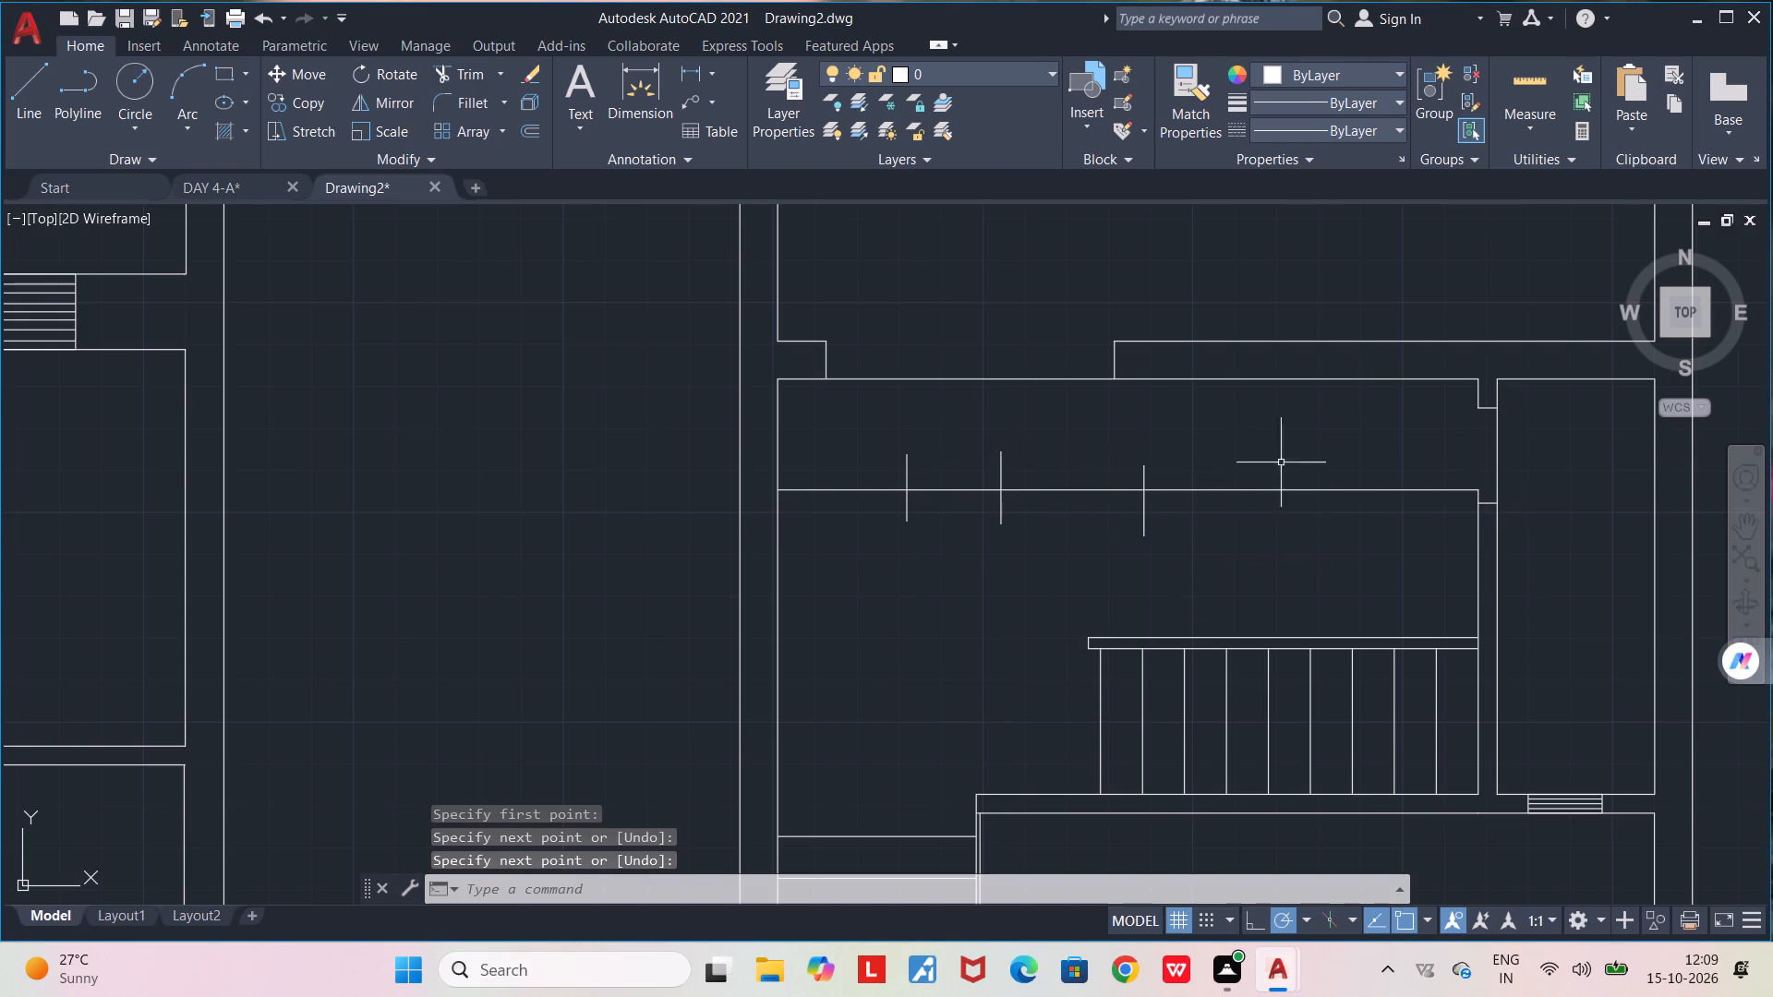
key("l")
key("shift+Return")
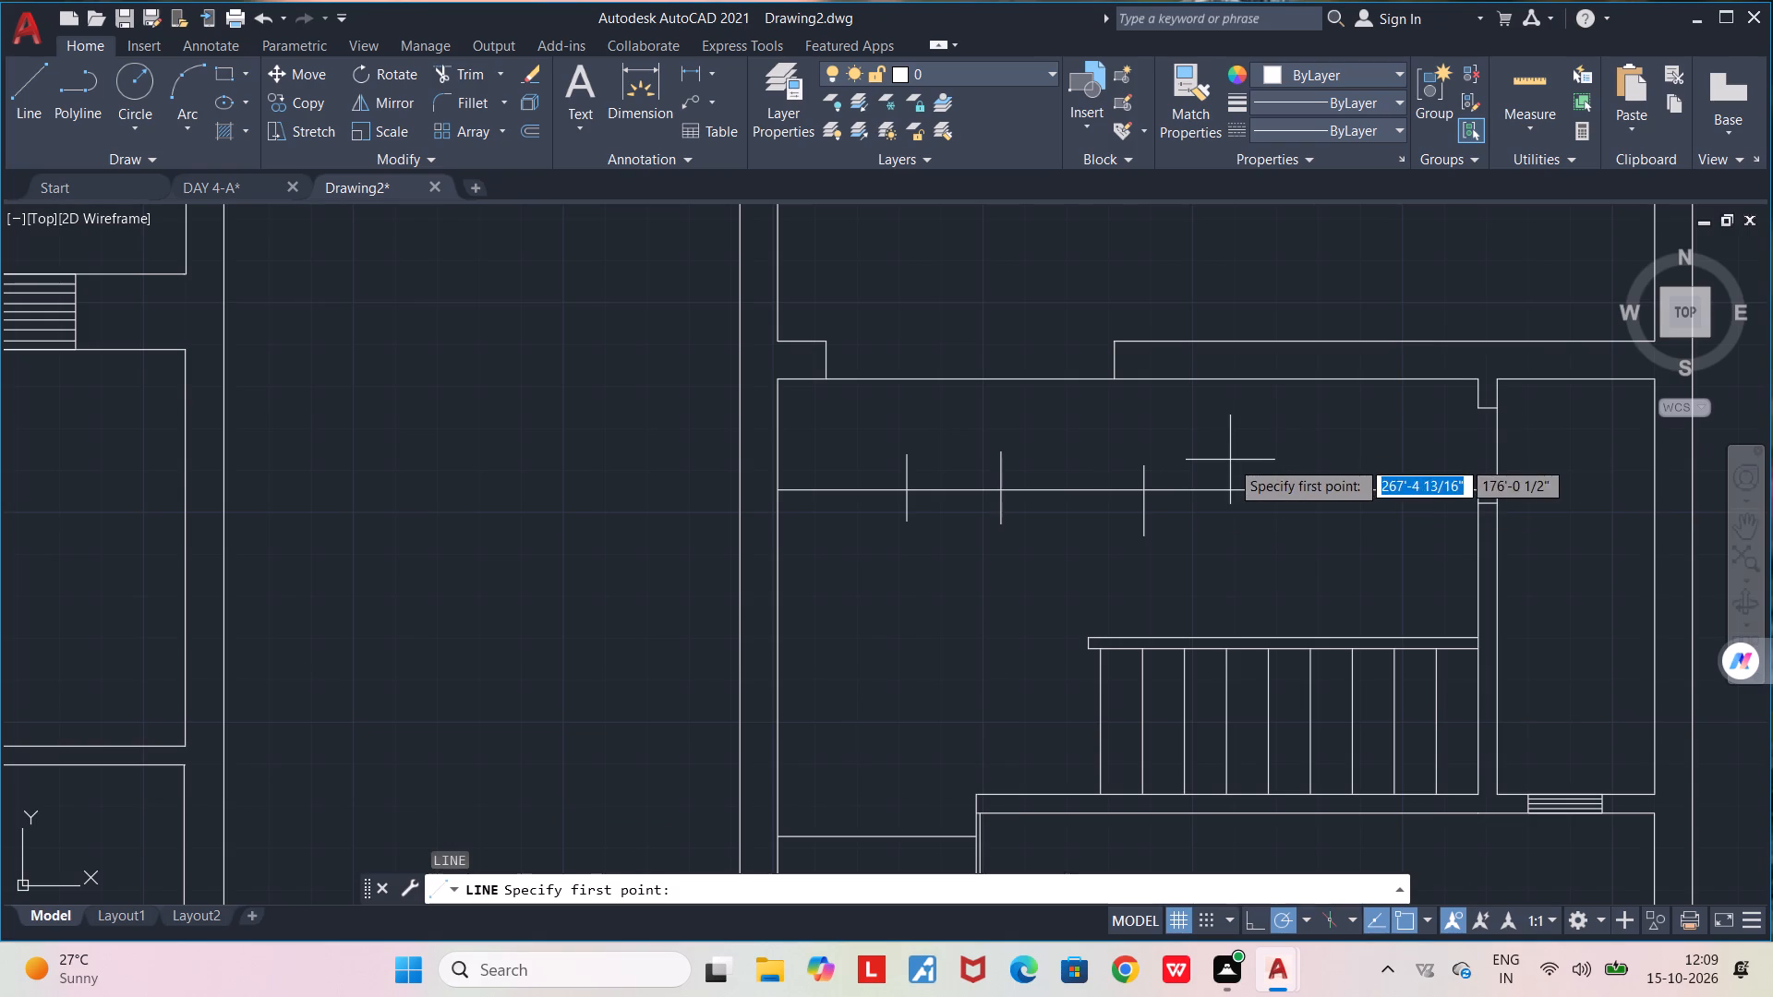
left_click(1230, 460)
left_click(1241, 534)
key("space")
Trim the horizontal line between the two right-hand vertical lines and remove those marker lines, leaving an opening.
type("TR")
key("Return")
left_click_drag(1237, 523, 1216, 512)
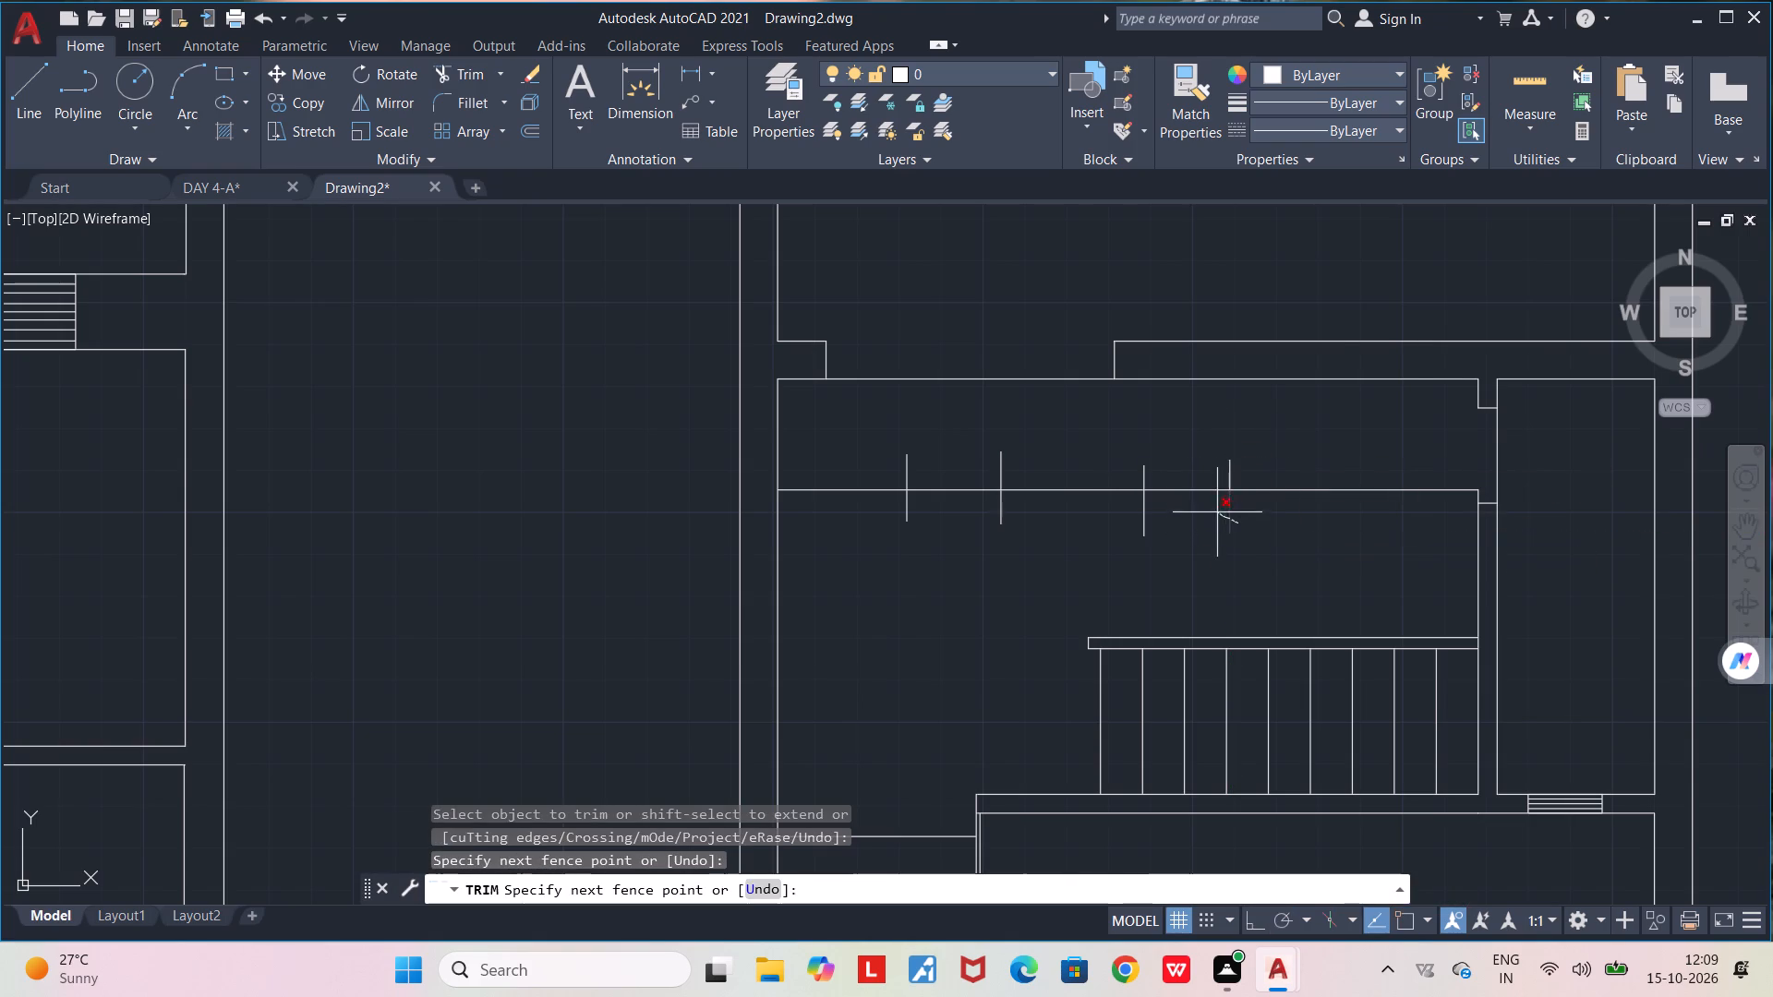
left_click_drag(1216, 512, 1142, 484)
left_click_drag(1142, 484, 1223, 469)
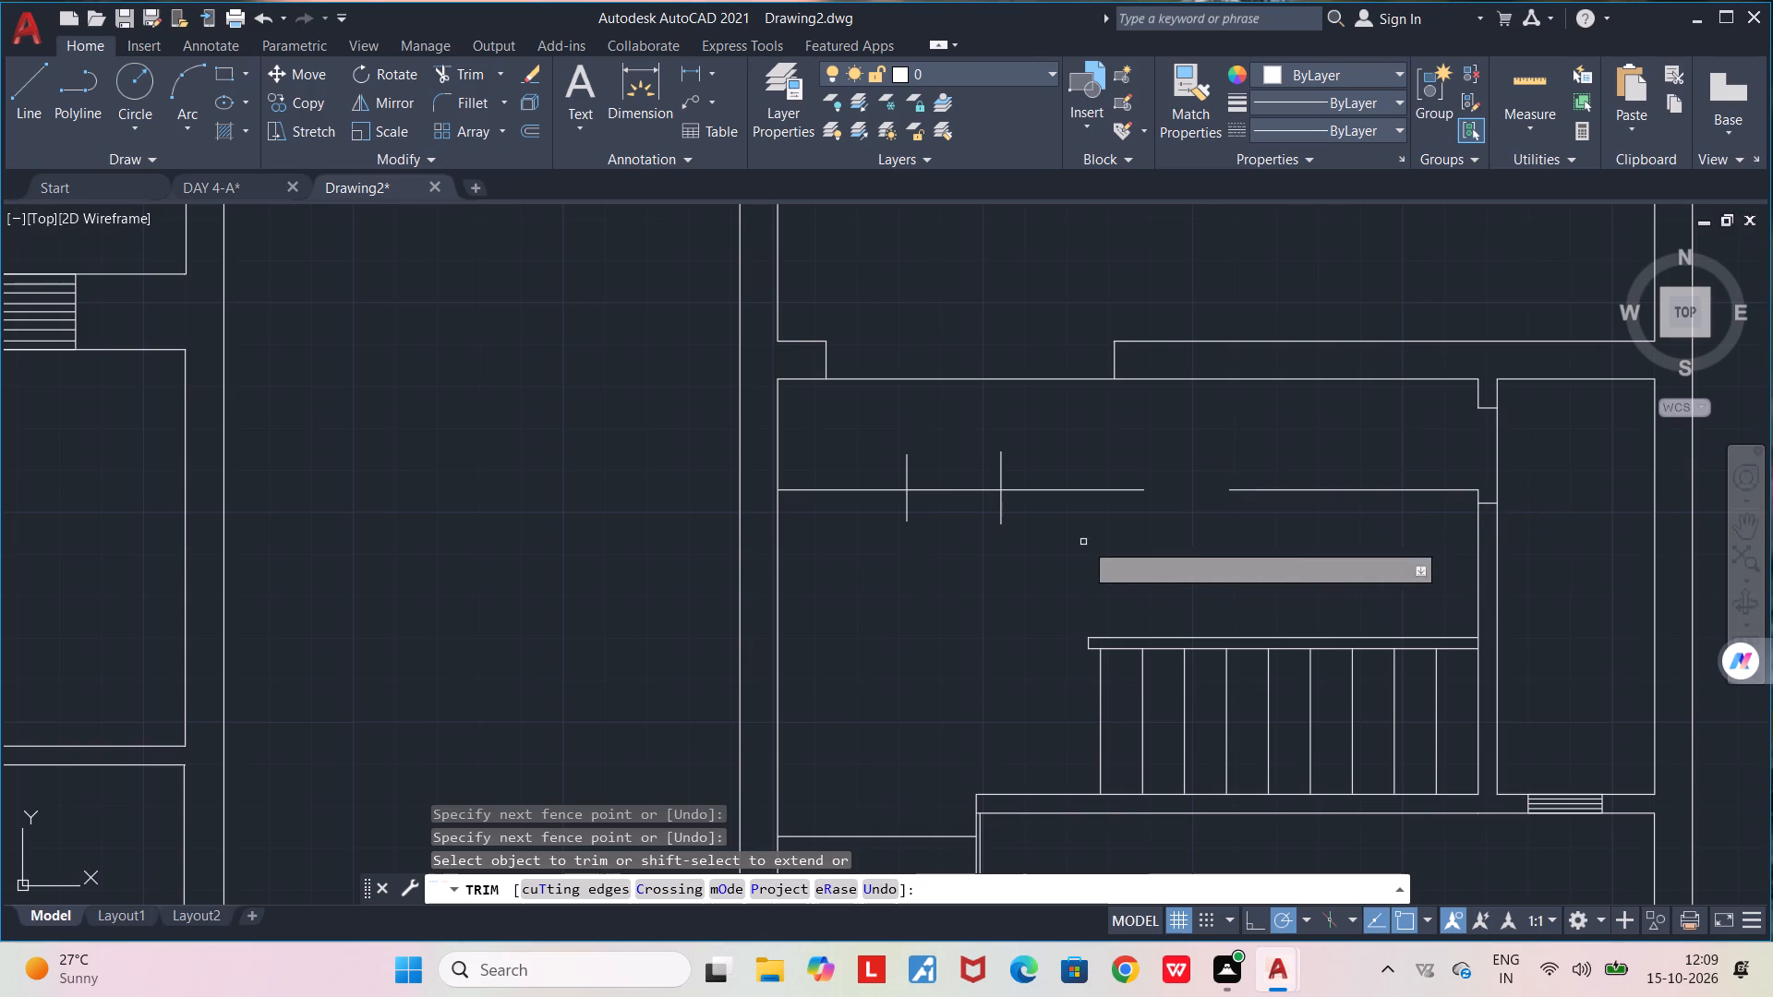
Trim the horizontal line between the two left-hand vertical lines and remove those marker lines, leaving a second opening.
left_click_drag(1016, 522, 898, 527)
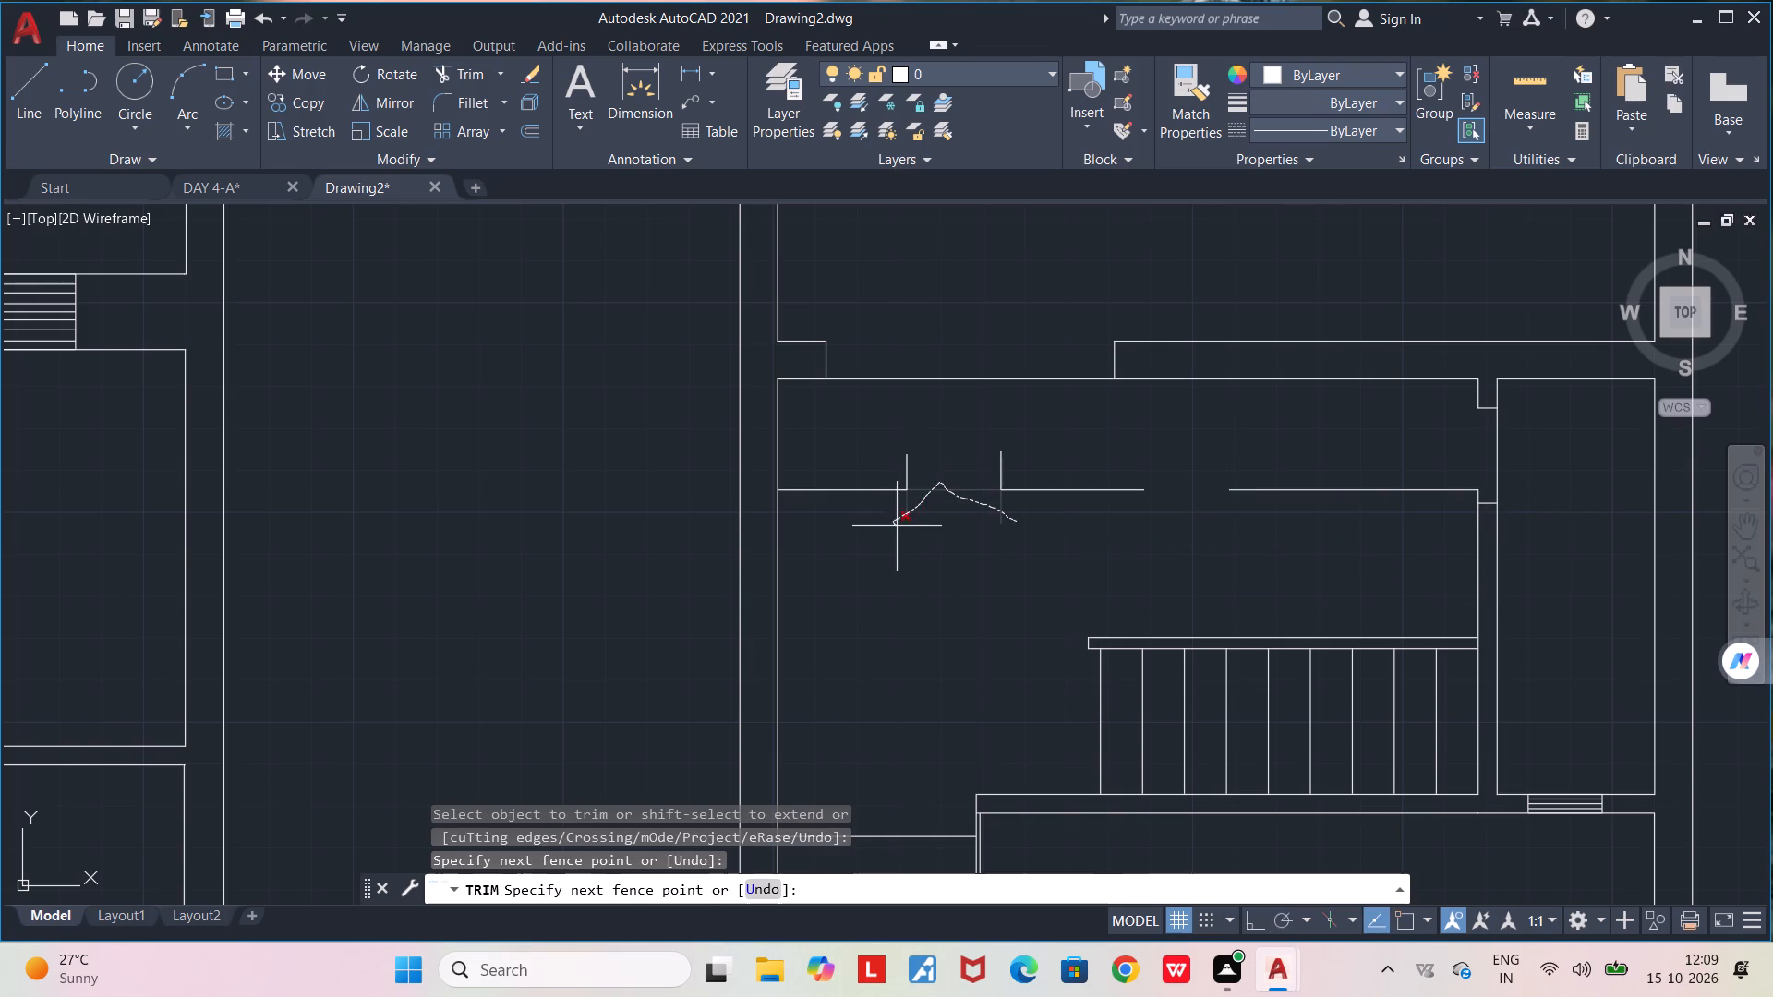
left_click_drag(898, 527, 1017, 474)
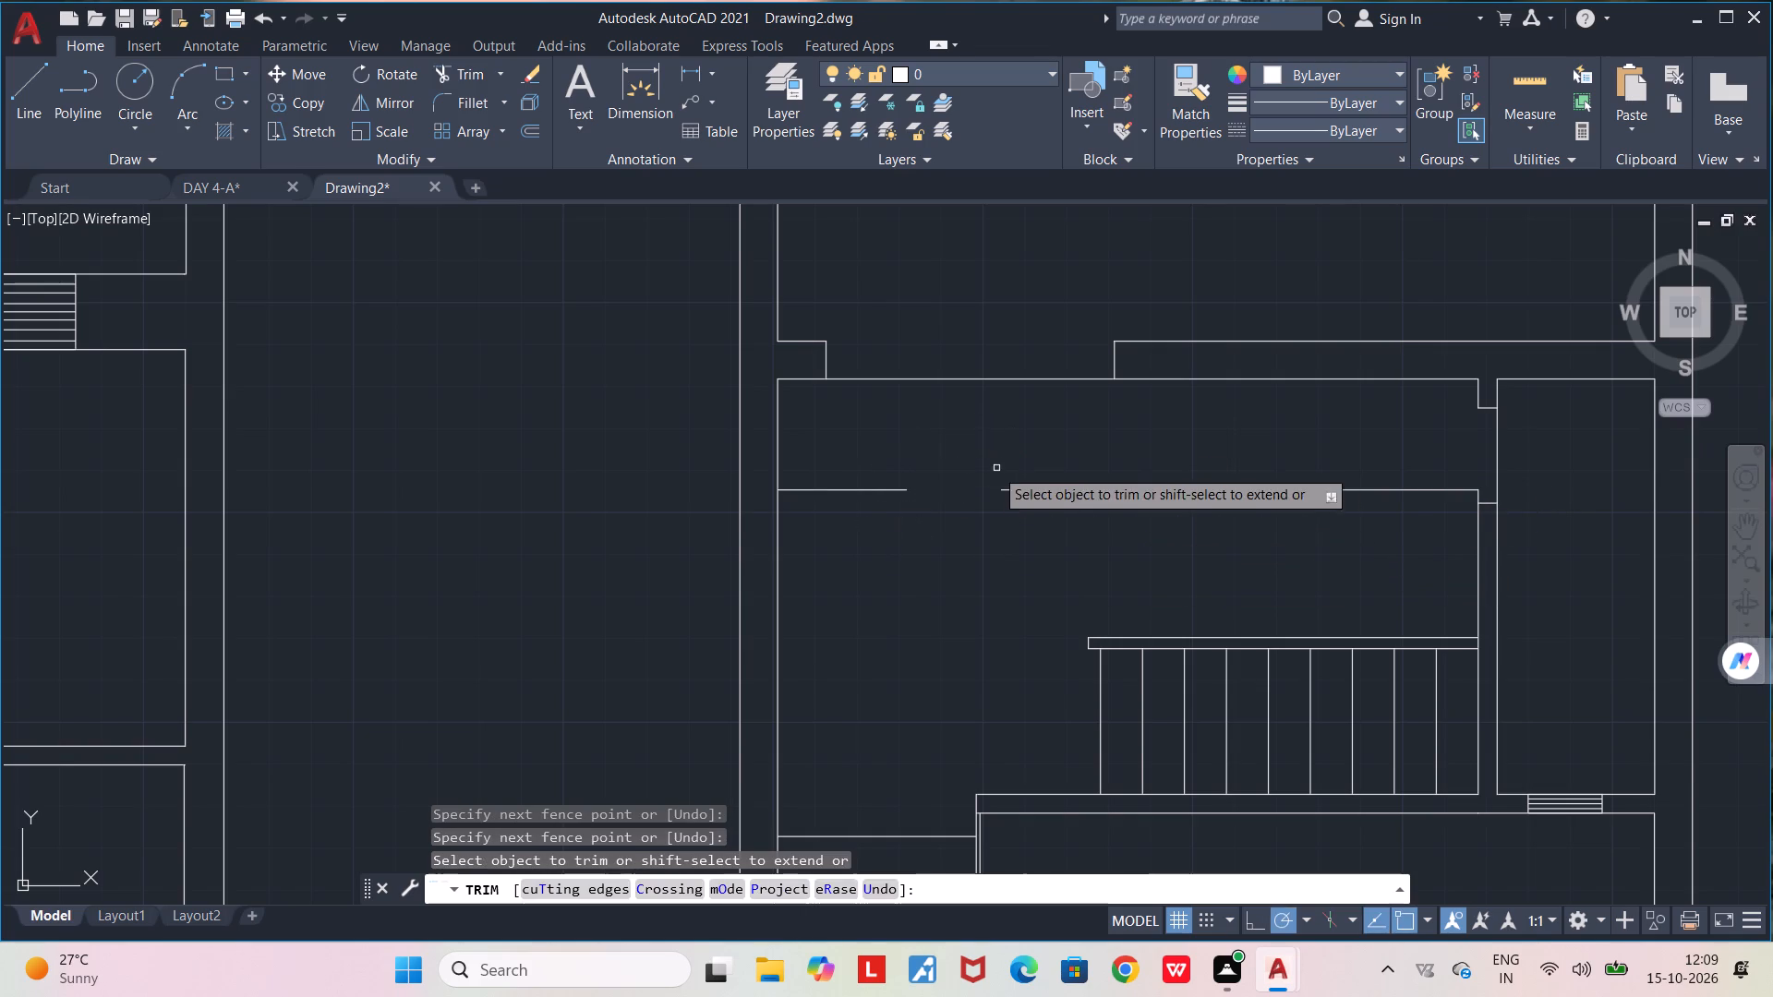
scroll(1002, 561, "down", 1)
key("space")
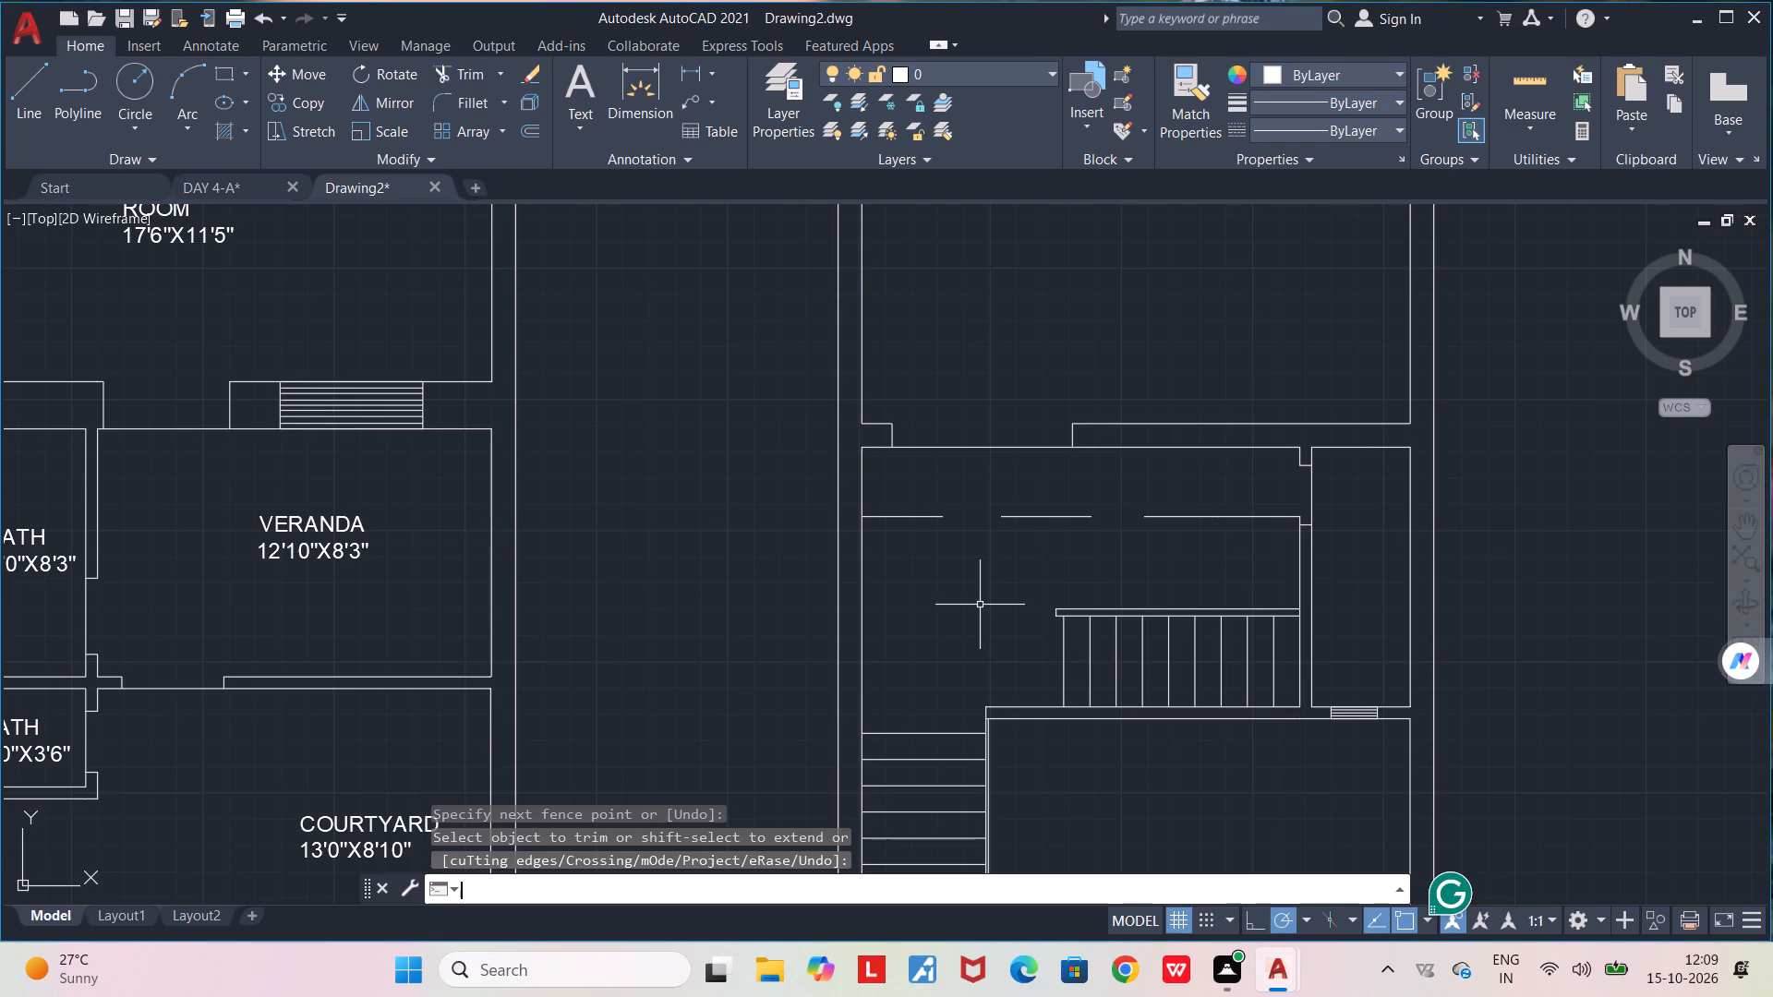
Add a two-line text label in the second plan's large top room reading ROOM and 17'6"X12'9".
middle_click_drag(1159, 346, 1147, 497)
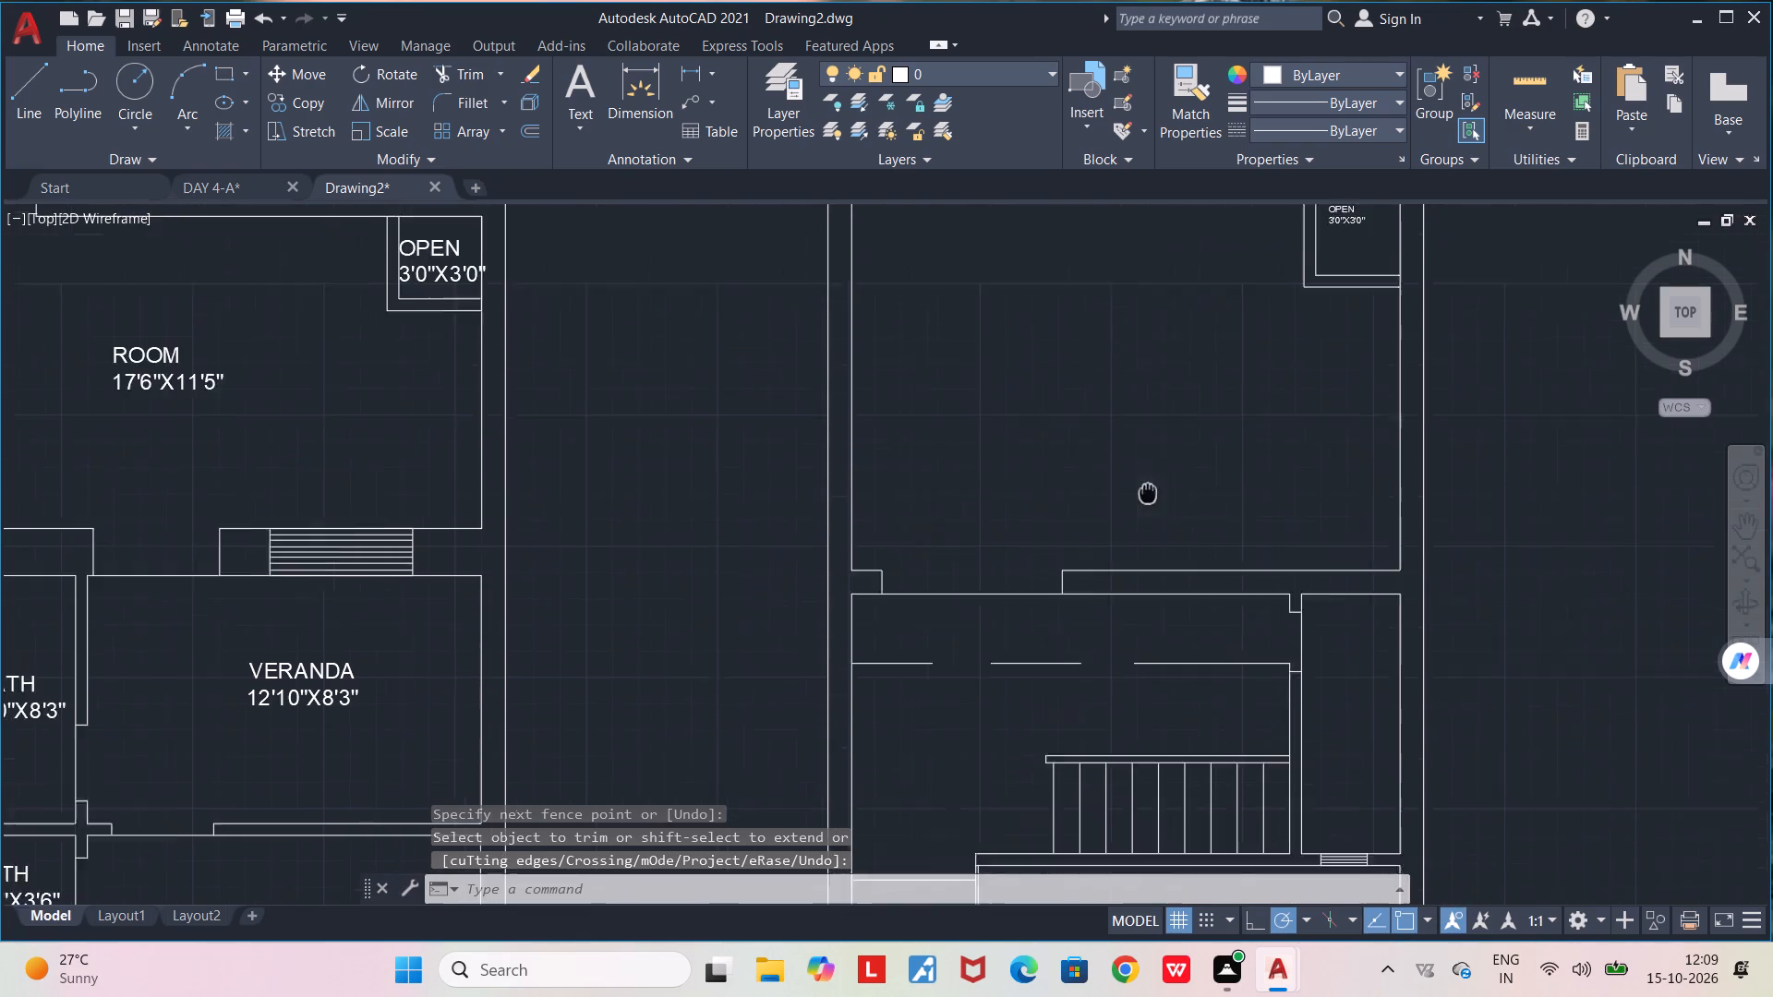
middle_click_drag(1147, 497, 1129, 527)
scroll(1122, 532, "down", 2)
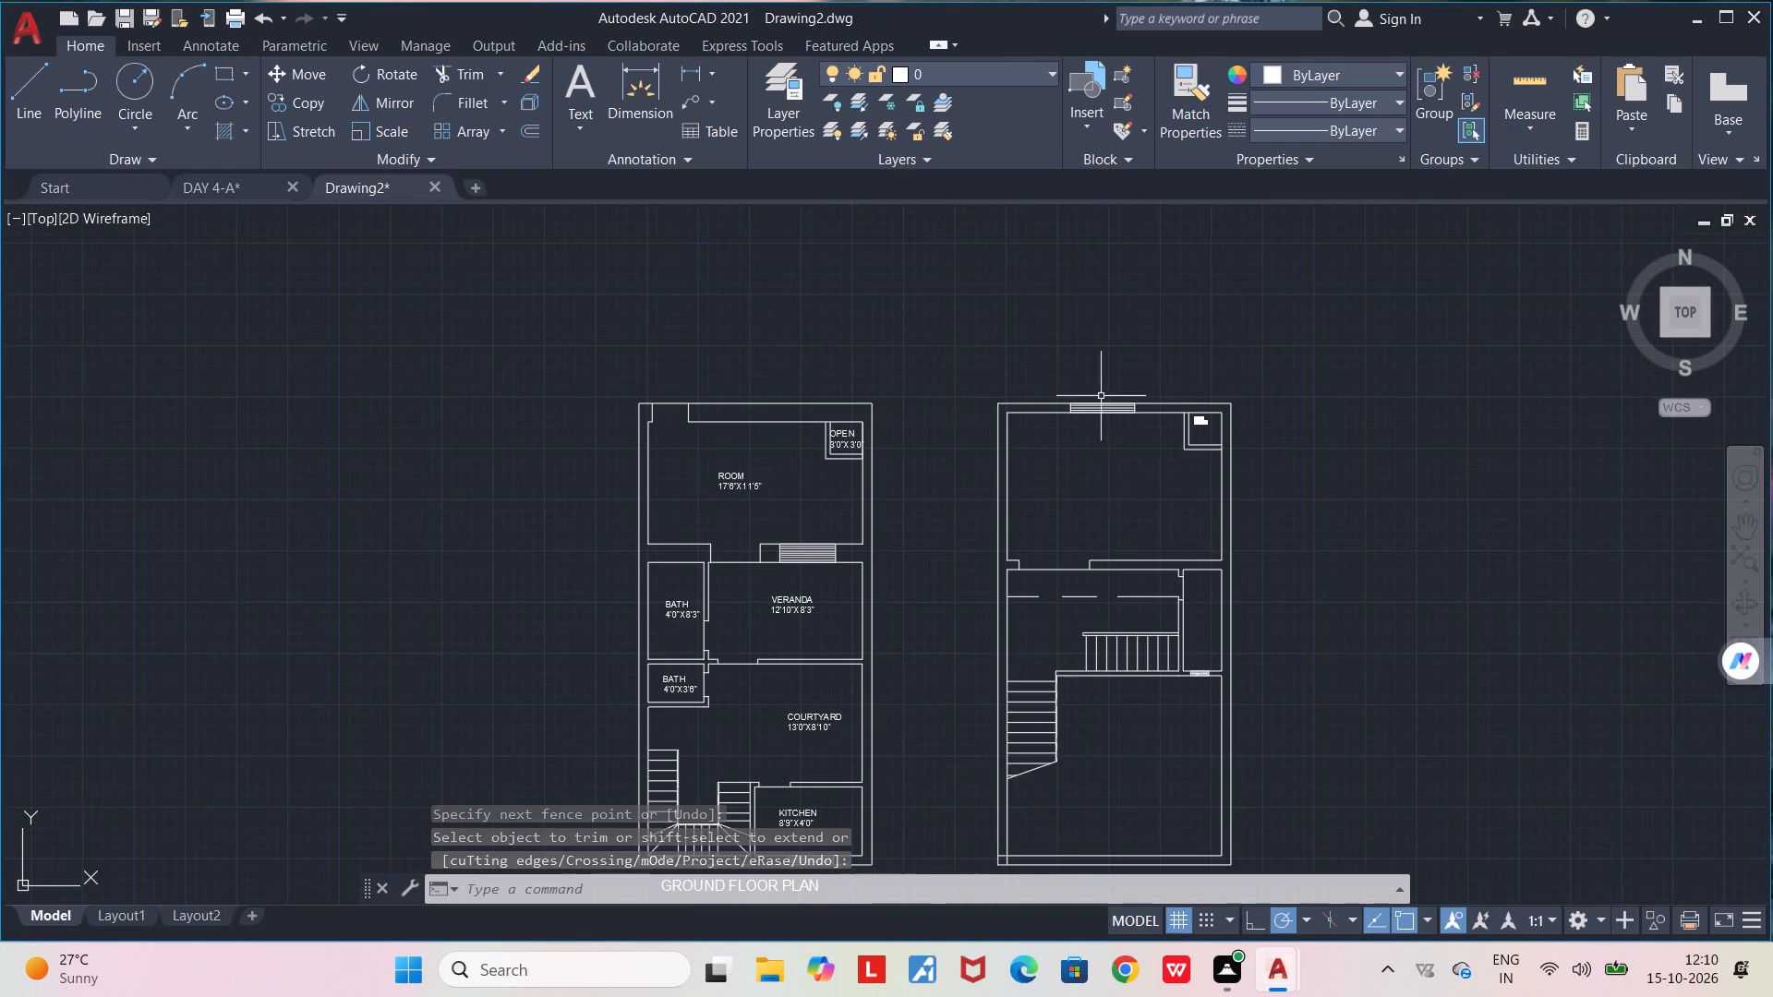
left_click(568, 80)
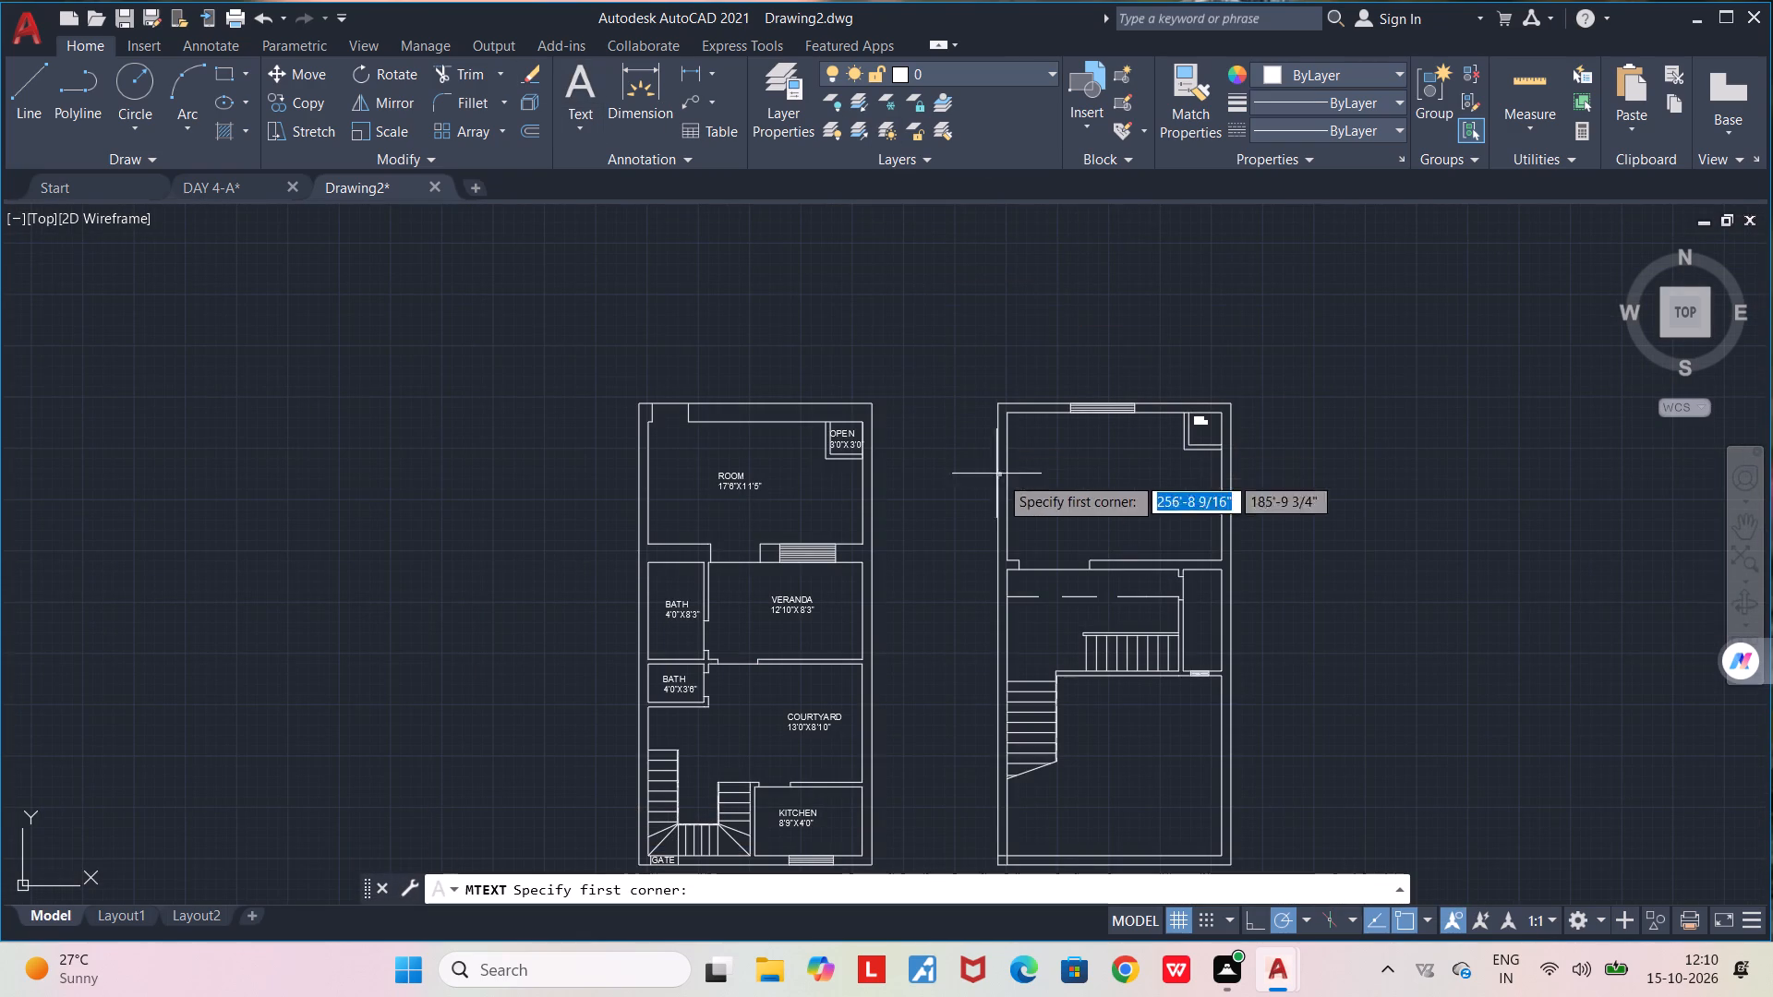
scroll(1116, 490, "up", 1)
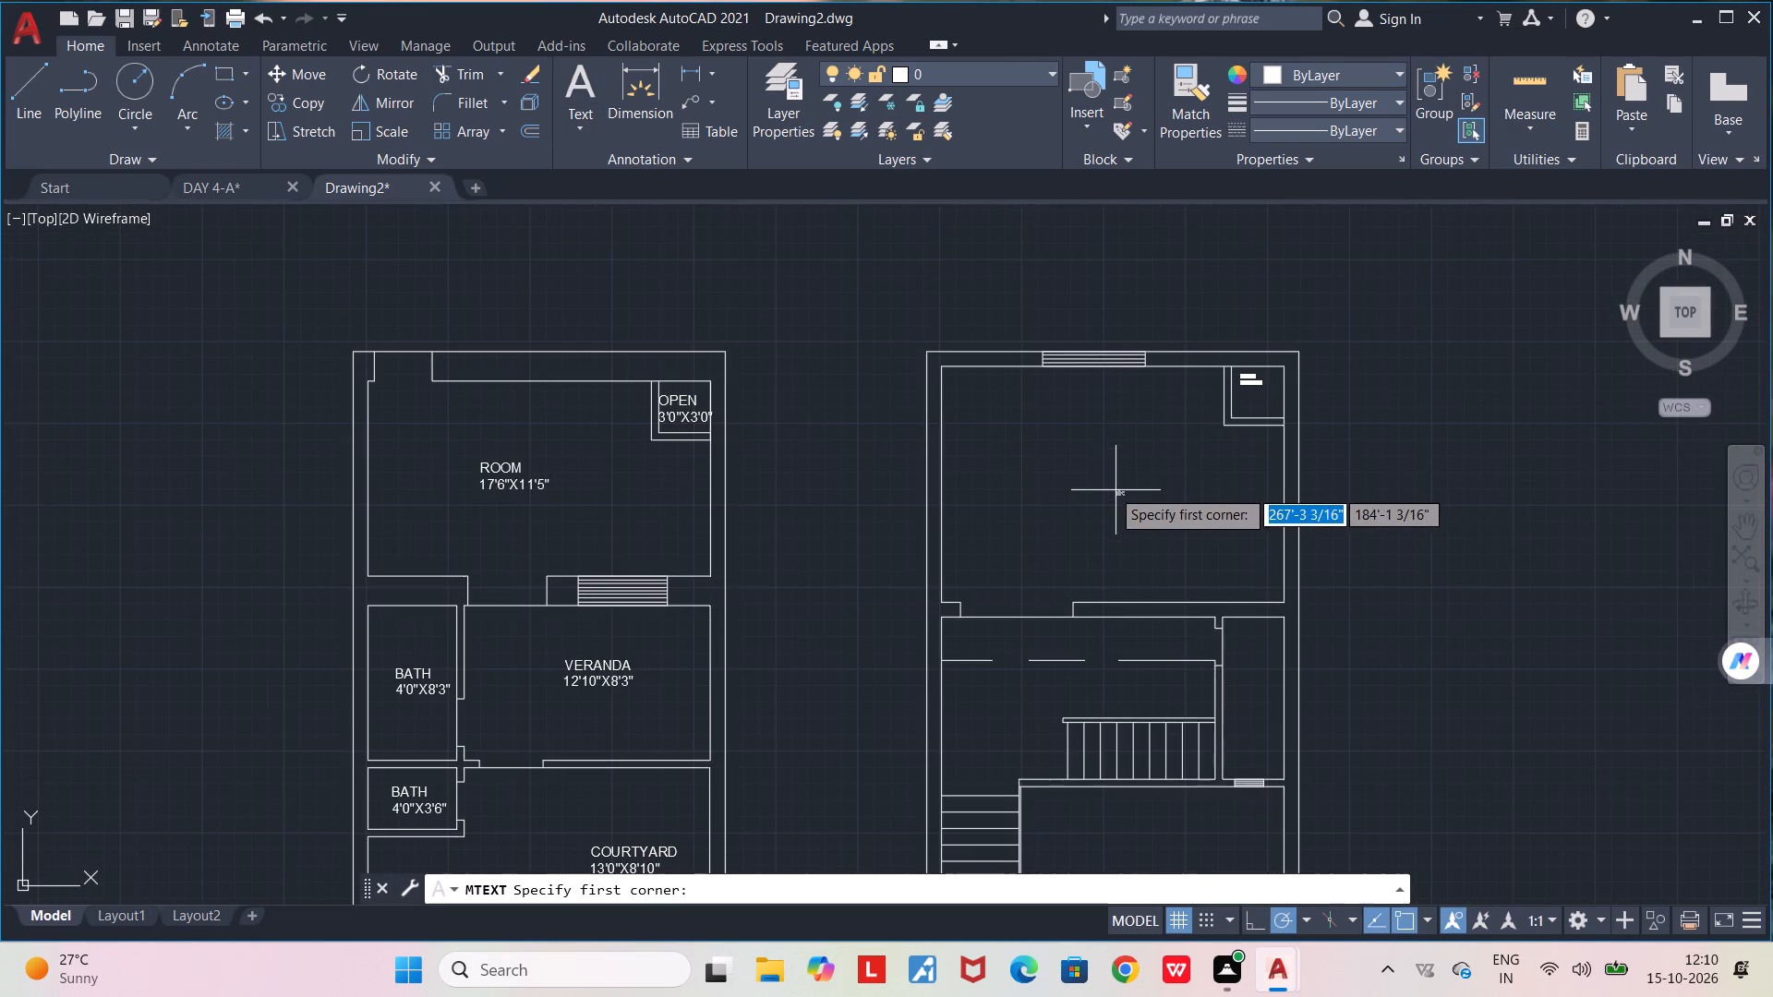
left_click(1056, 461)
left_click(1152, 484)
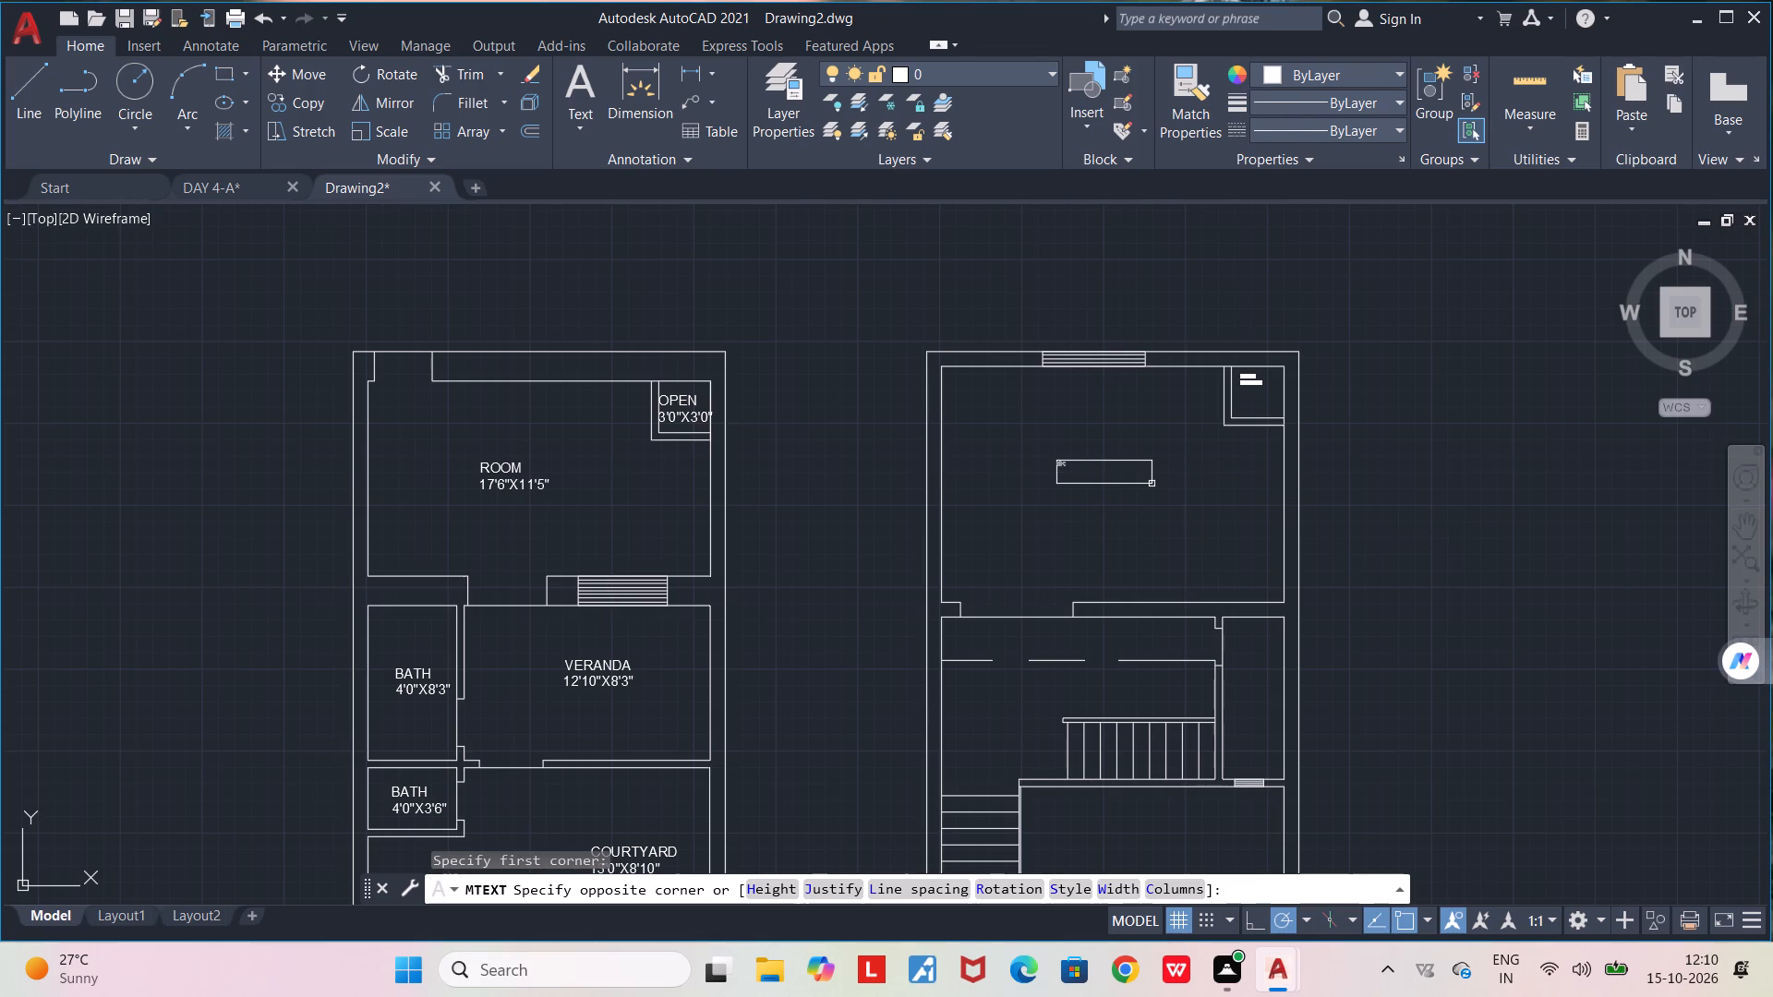
type("ROOM")
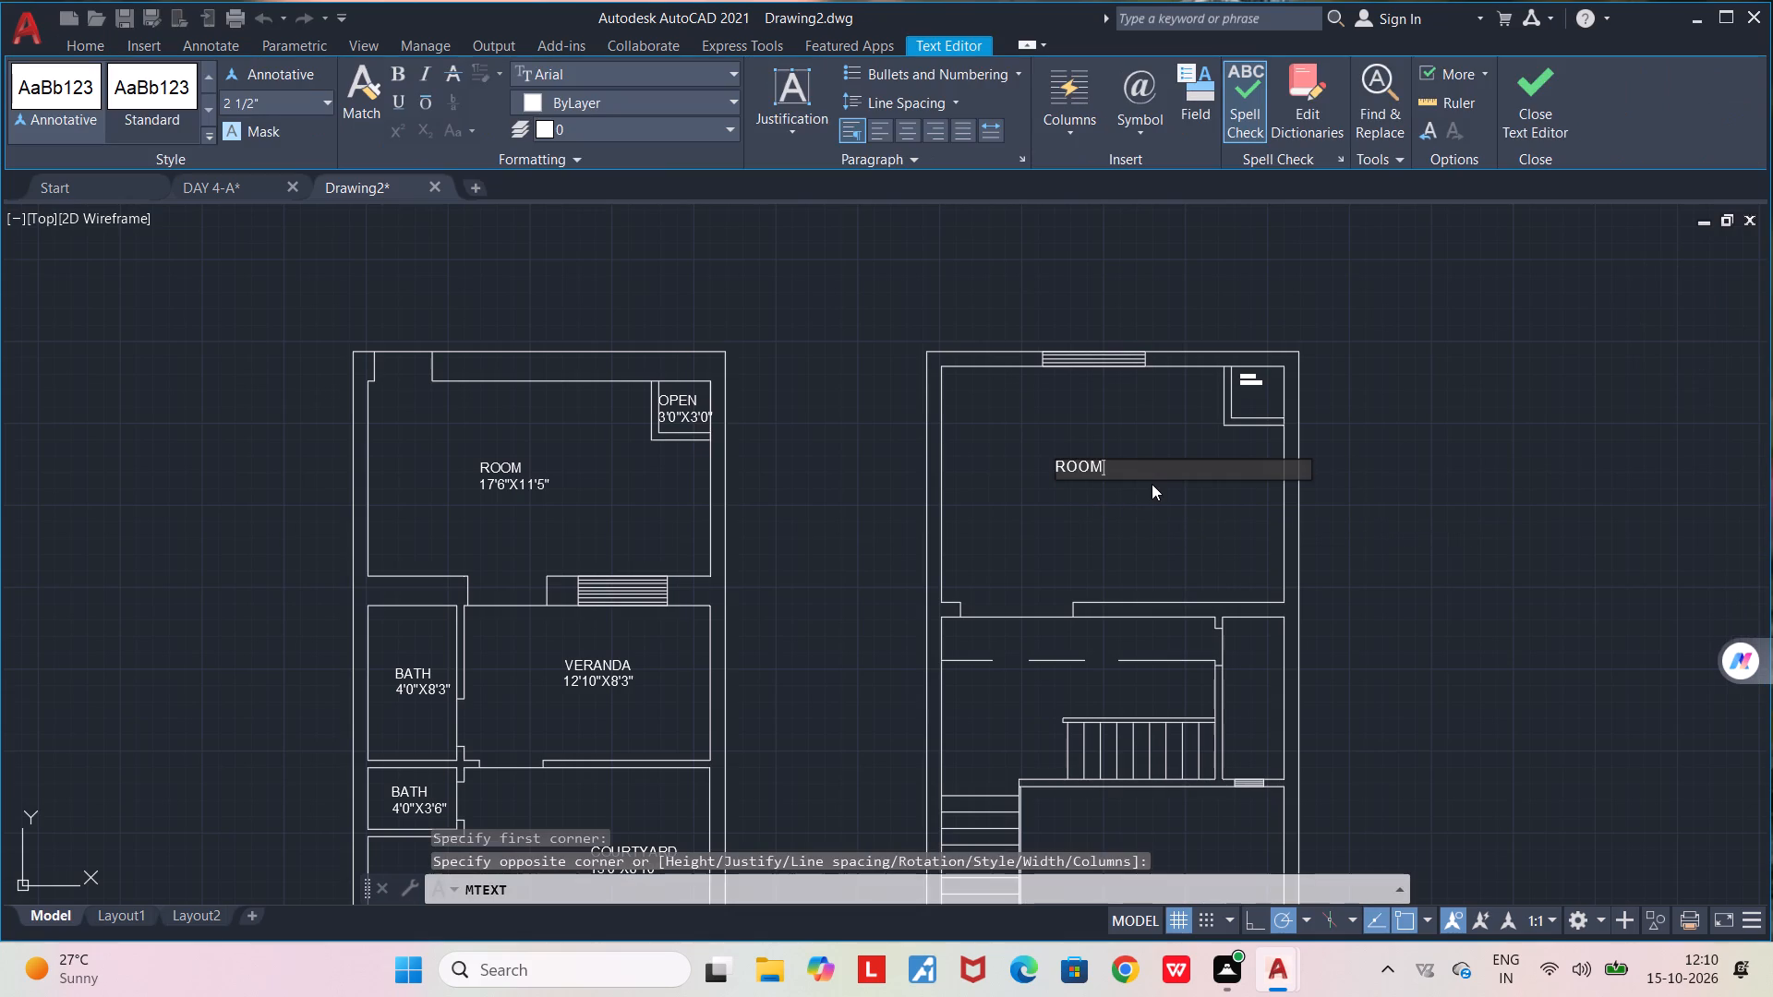
key("Return")
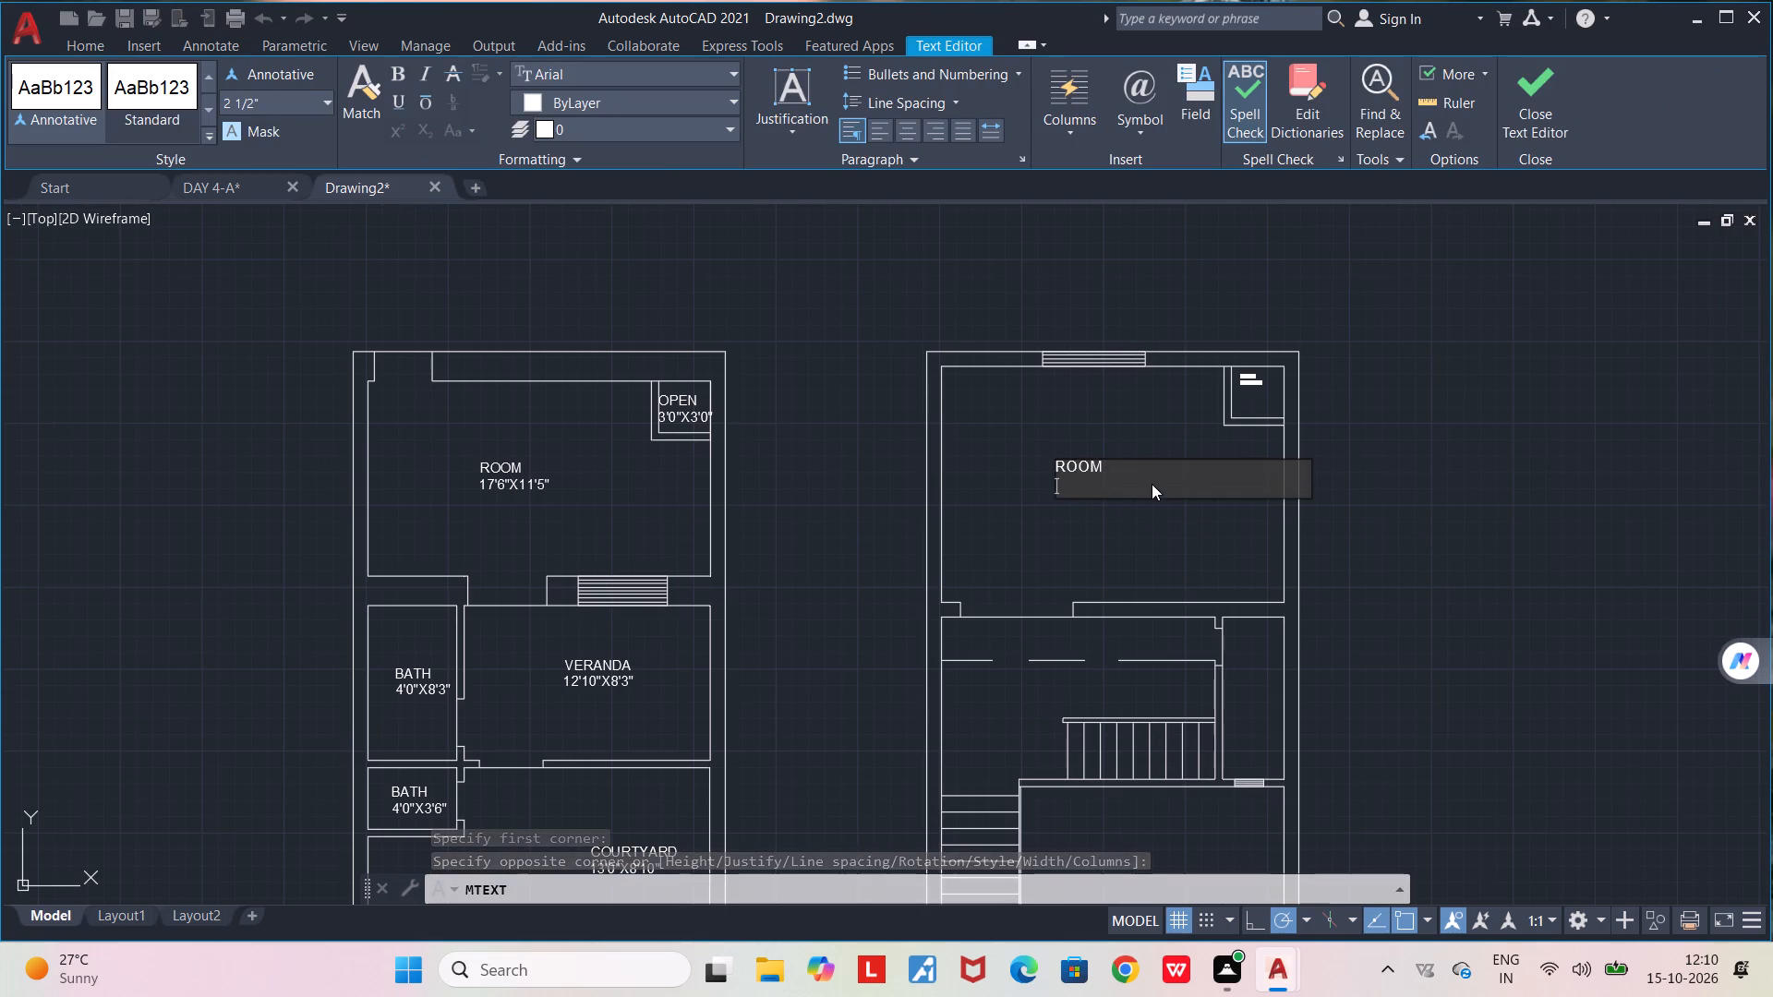
type("17'")
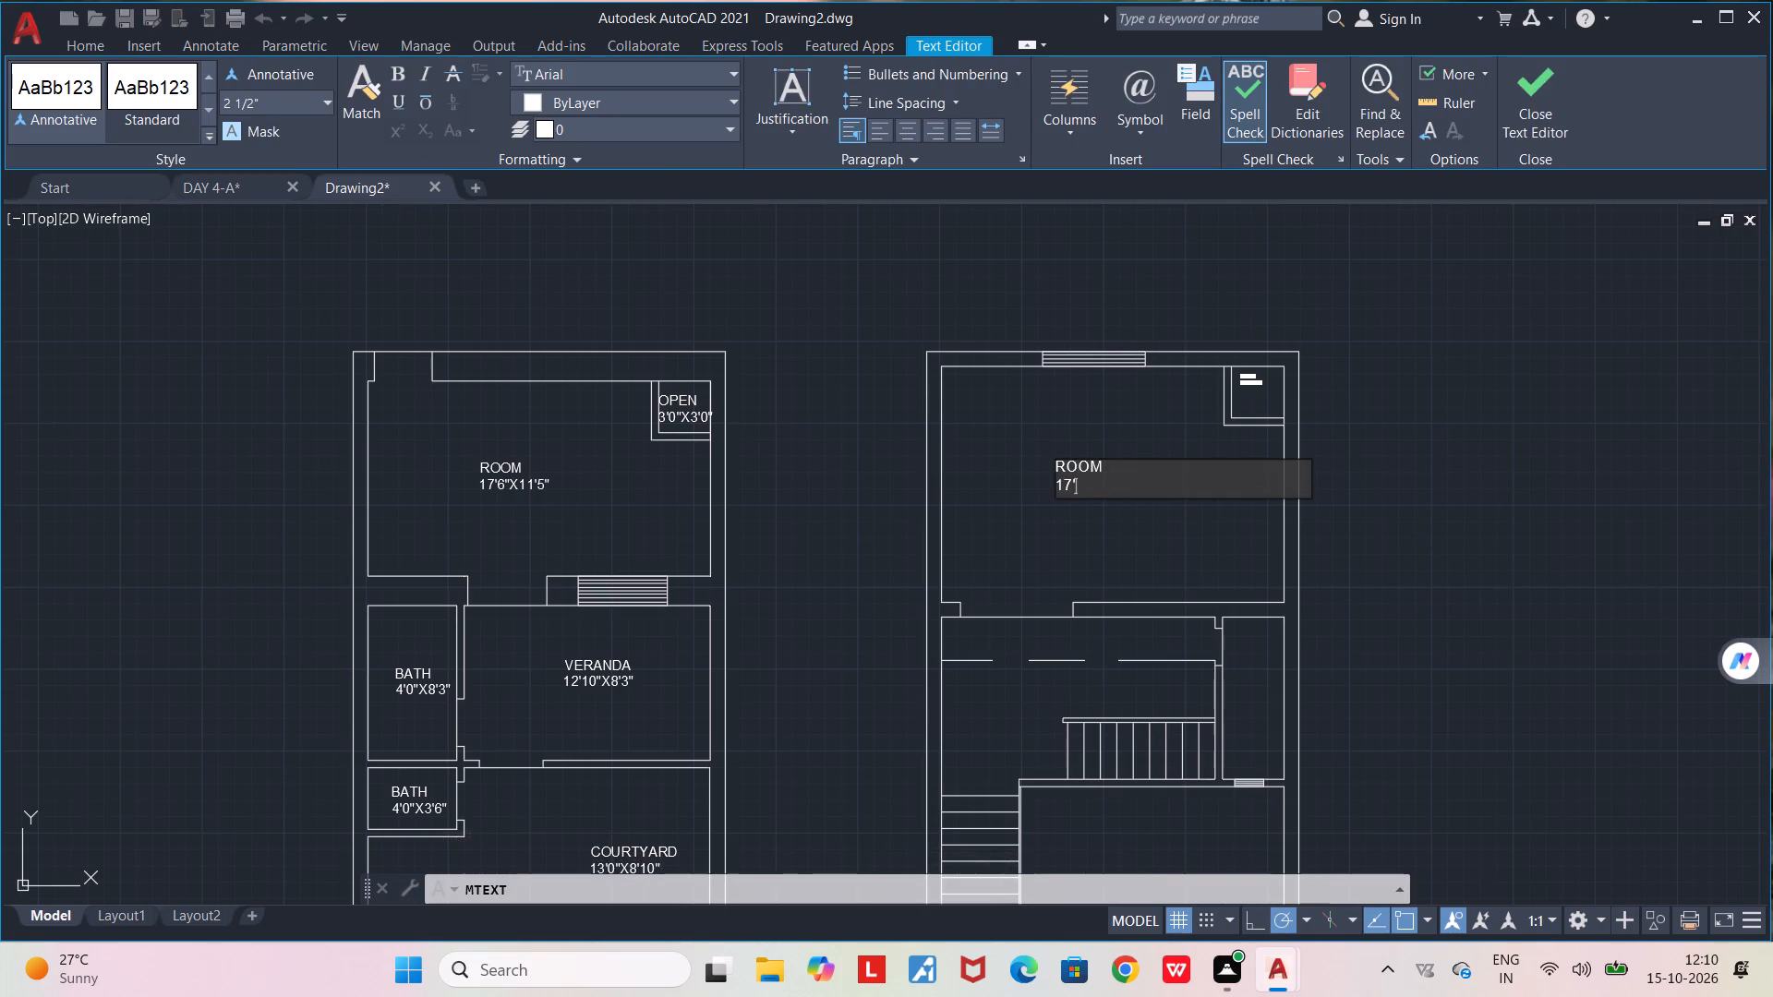
type("6\"")
key("x")
key("2")
key("BackSpace")
type("12'")
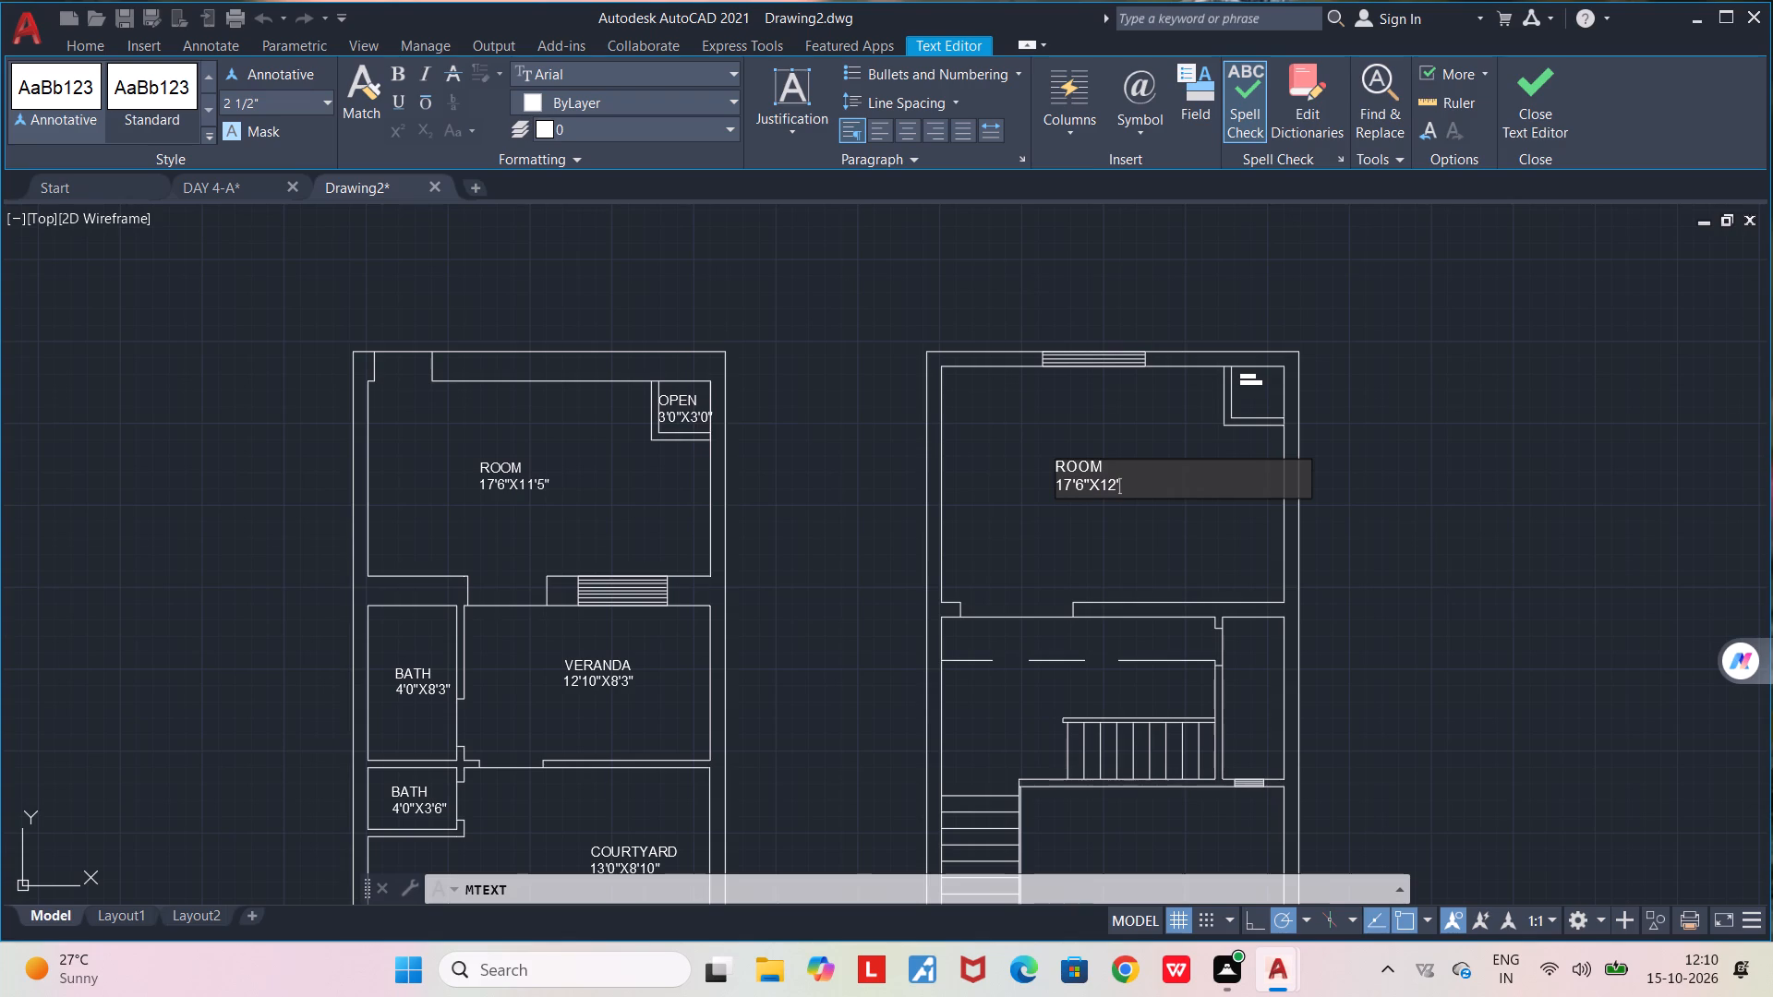
key("minus")
type("9\"")
key("Return")
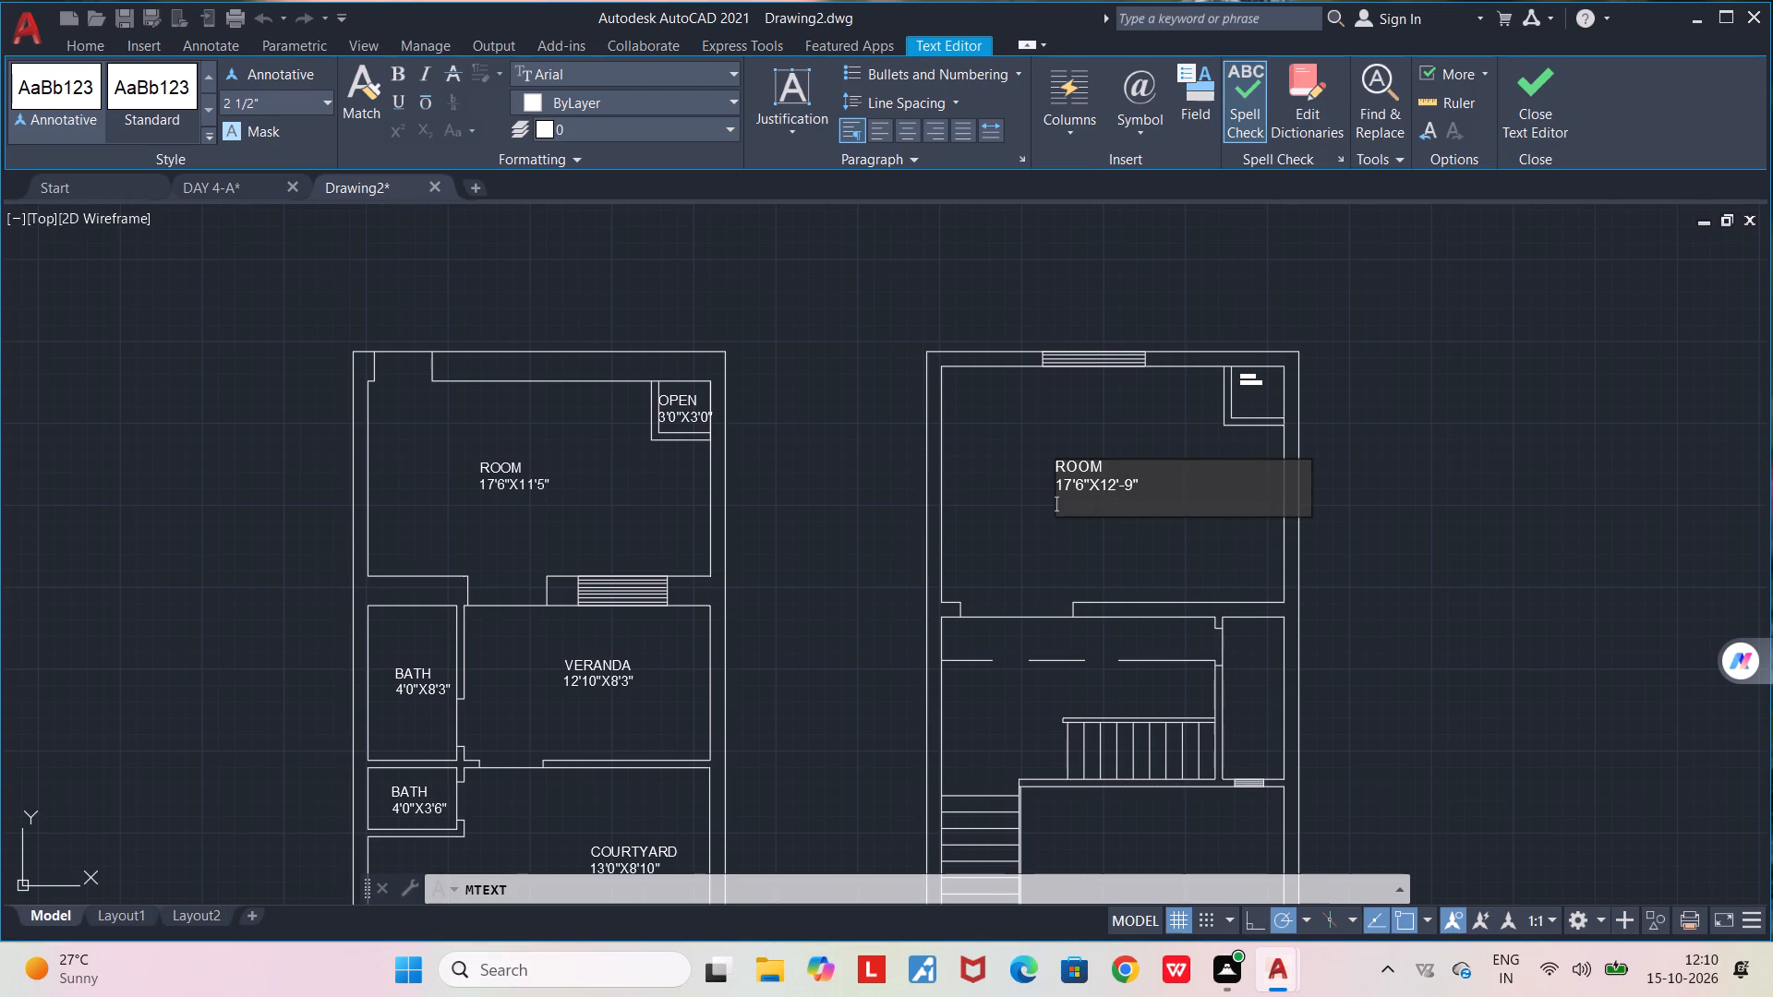
left_click(1124, 479)
key("BackSpace")
left_click(1109, 555)
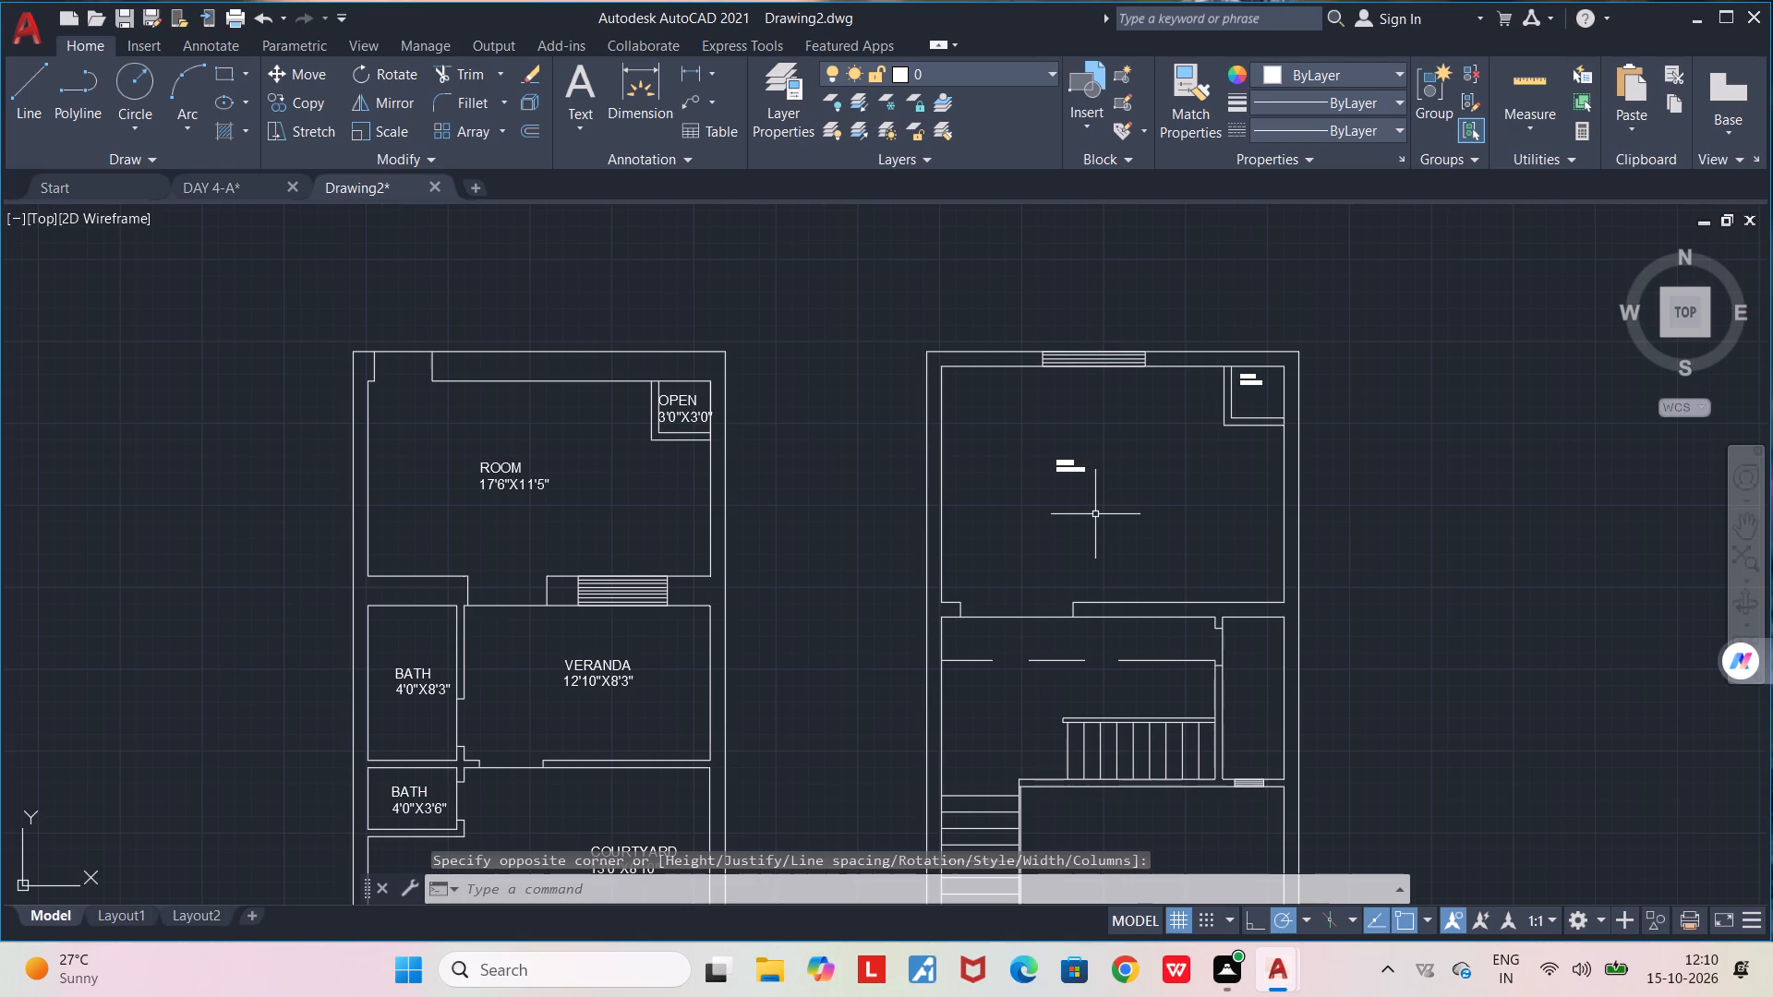
Add the text label PROJECTION 2'6" WIDE in the strip between the top room's lower wall and the broken horizontal line.
middle_click_drag(1094, 511, 1129, 400)
scroll(1045, 547, "up", 2)
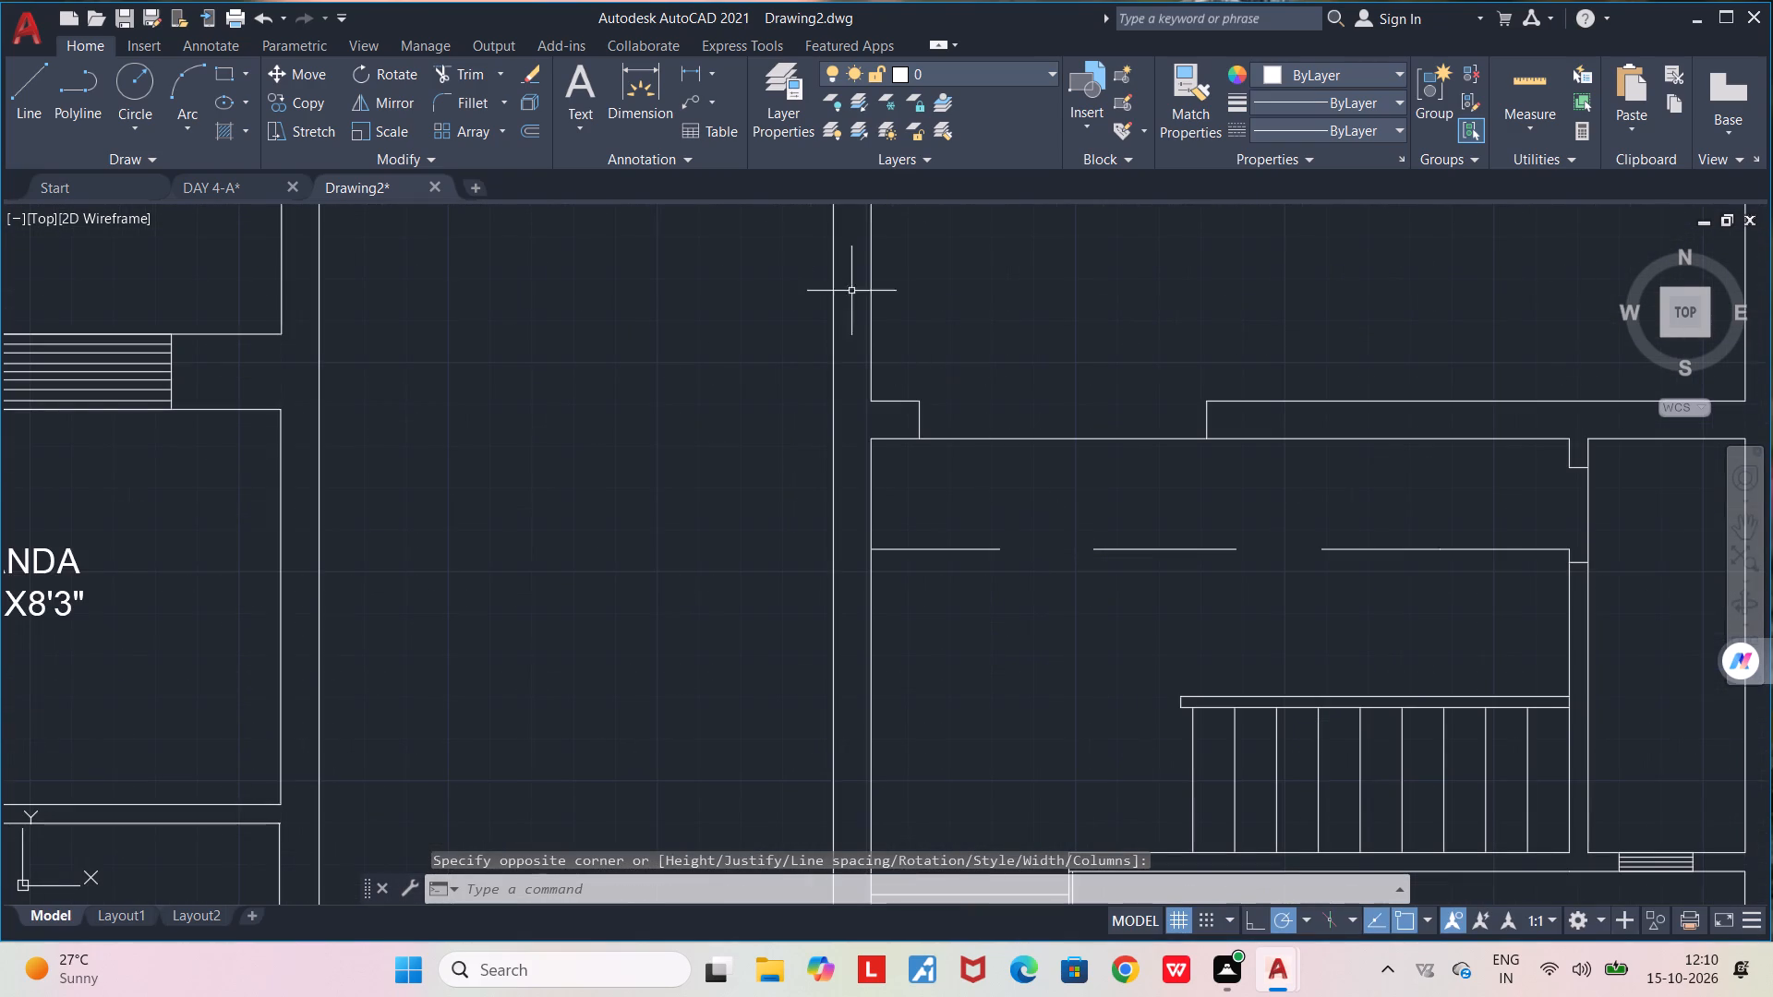
left_click(585, 91)
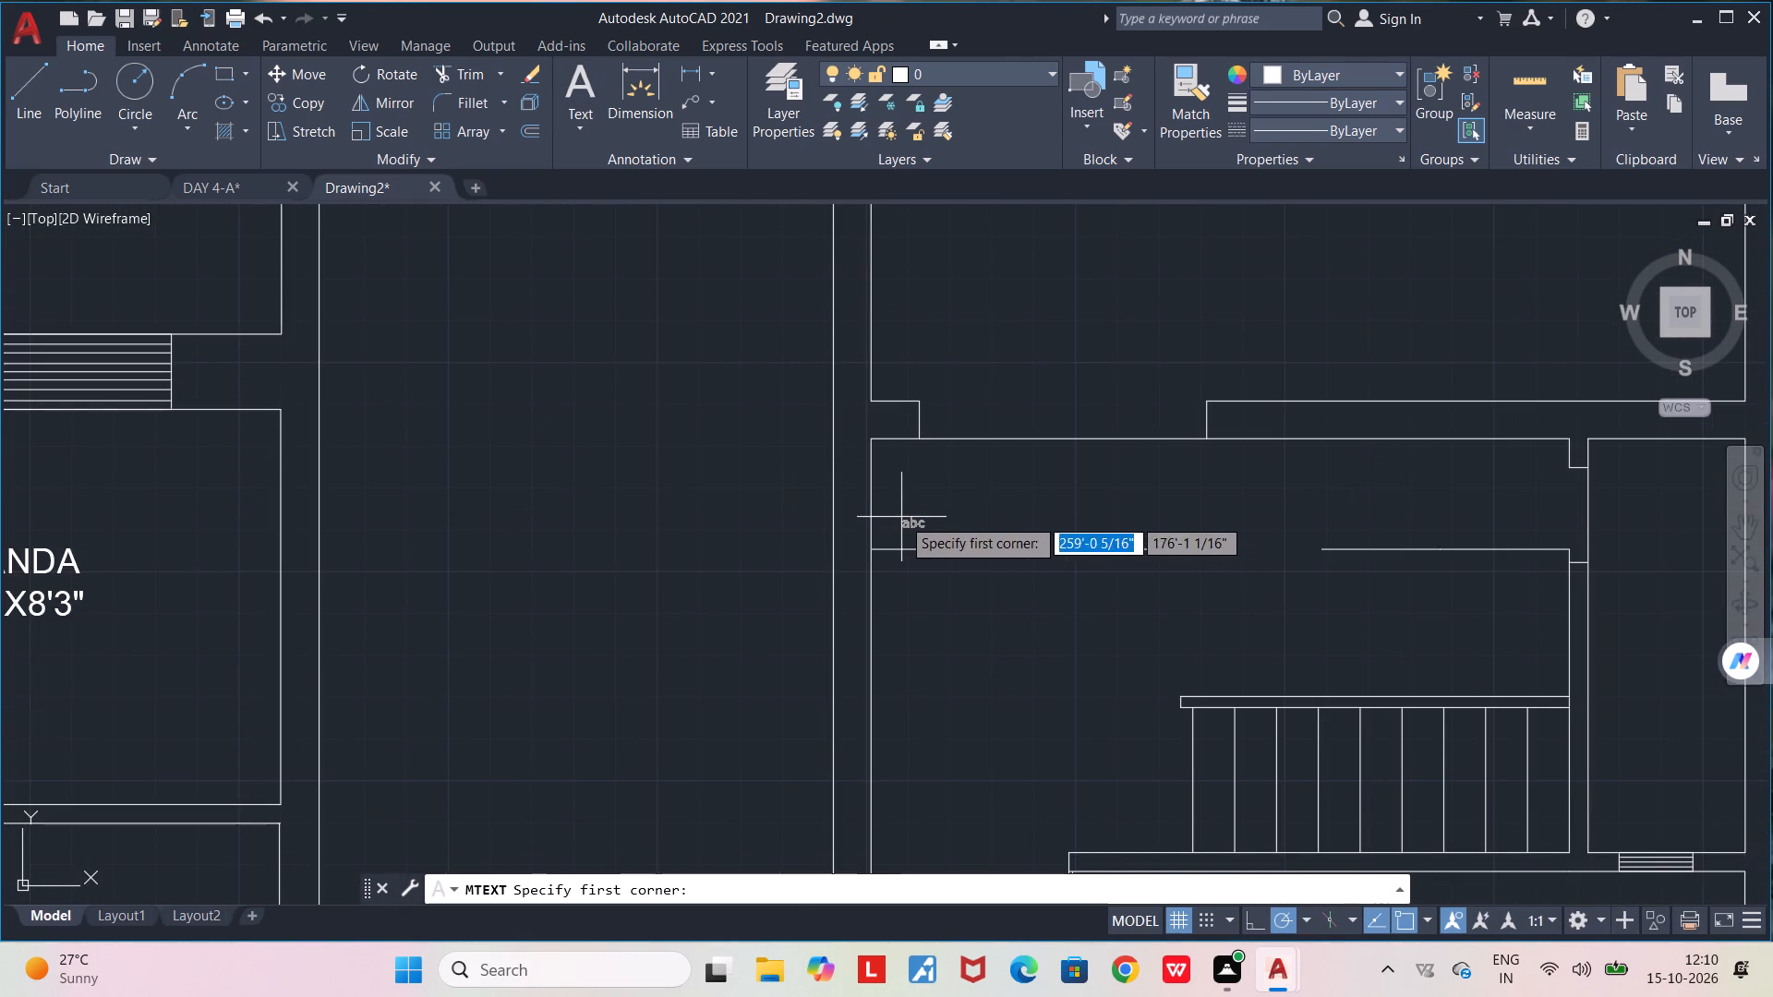
left_click(900, 516)
left_click(1125, 543)
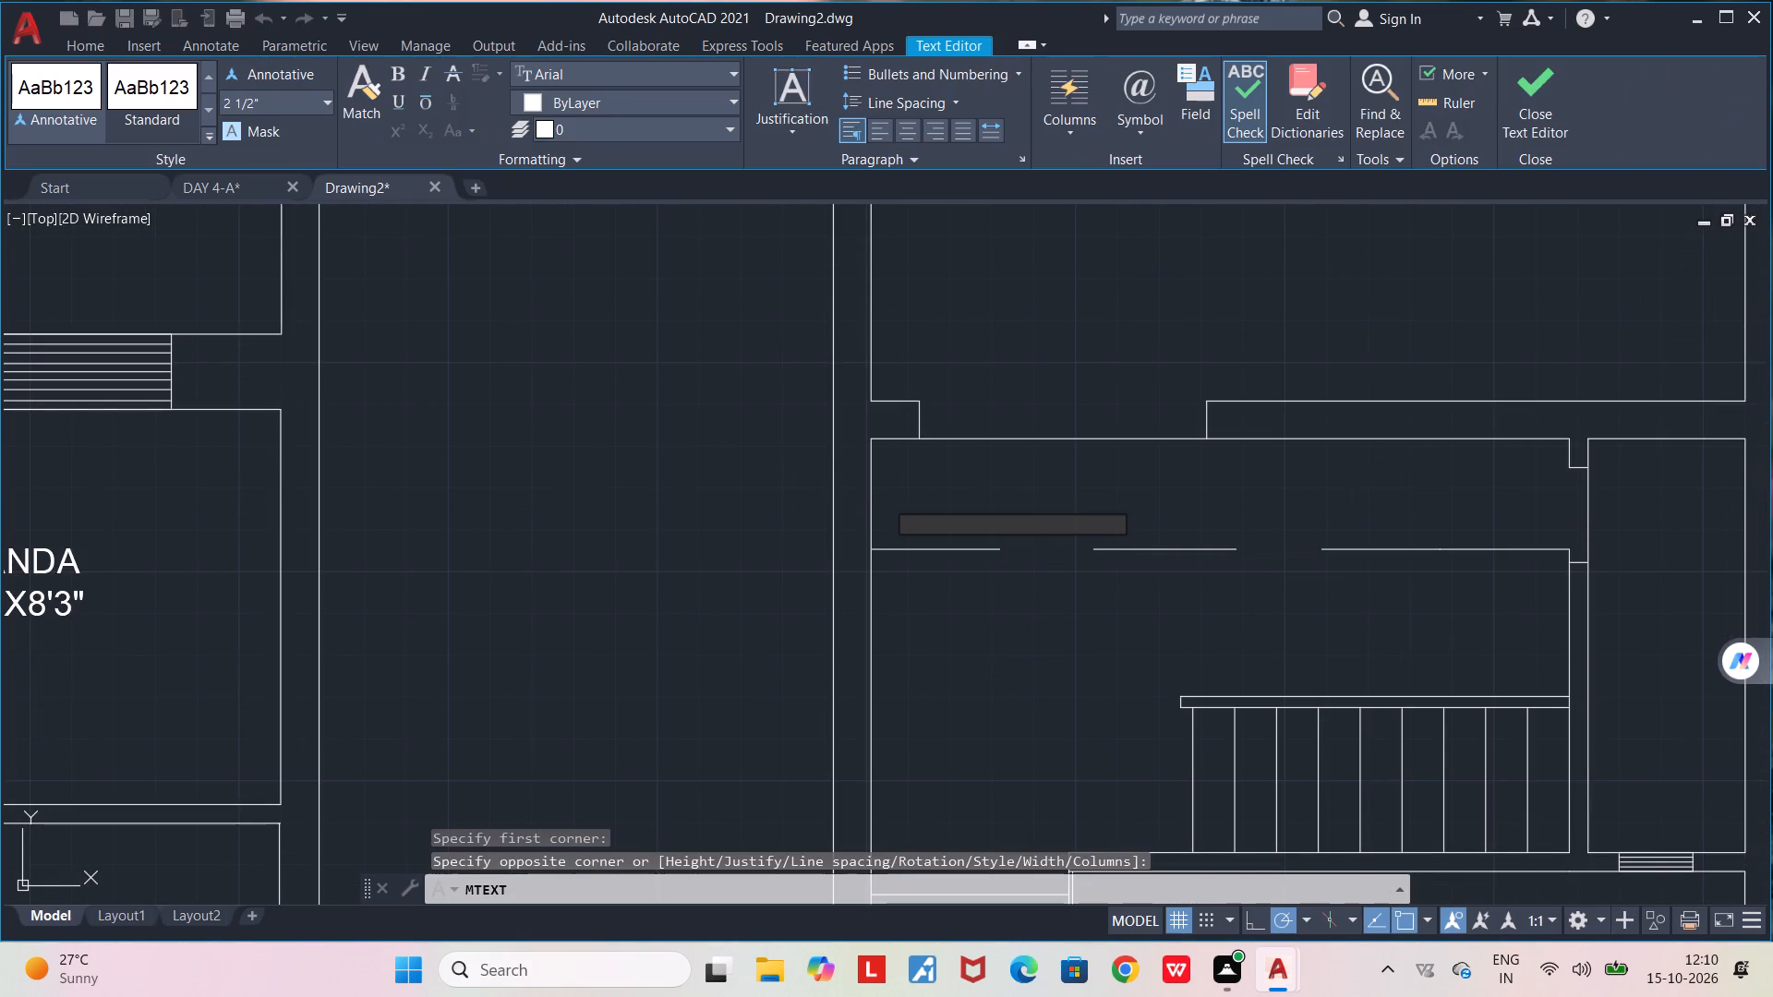
type("PR")
type("OJR")
key("BackSpace")
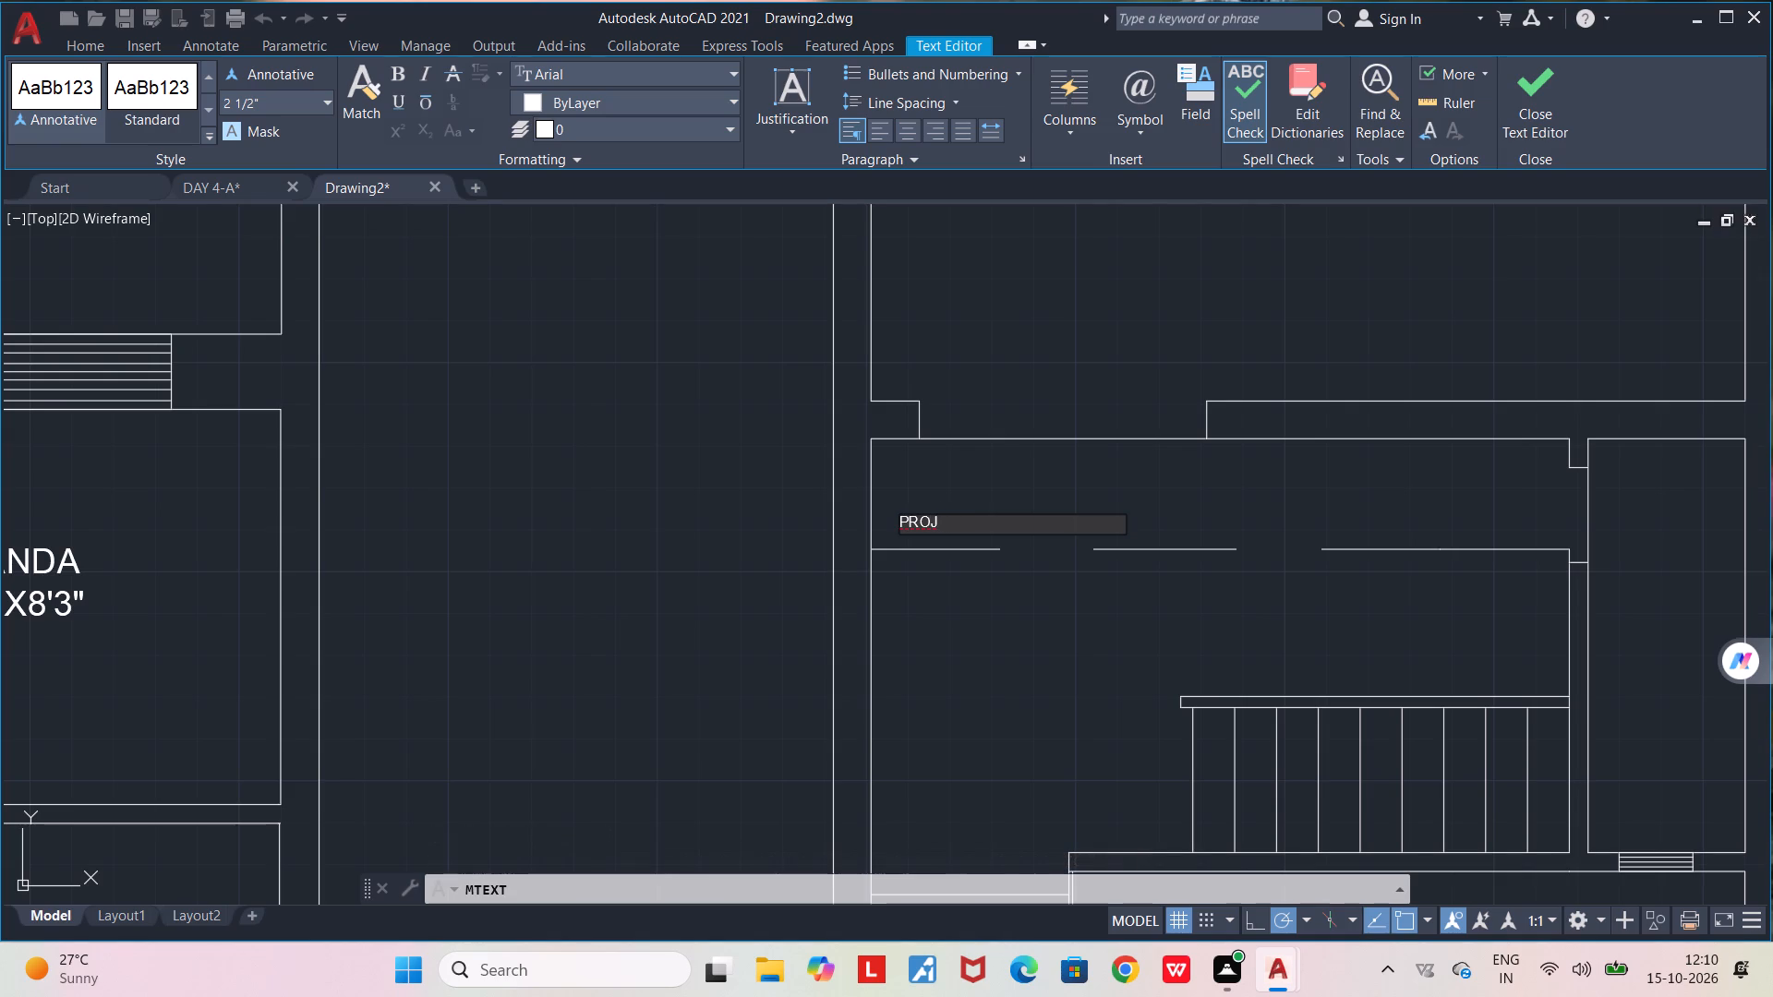
type("ECTION")
key("space")
key("2")
key("apostrophe")
type("6\"")
key("space")
type("WIDE")
key("space")
left_click(1129, 624)
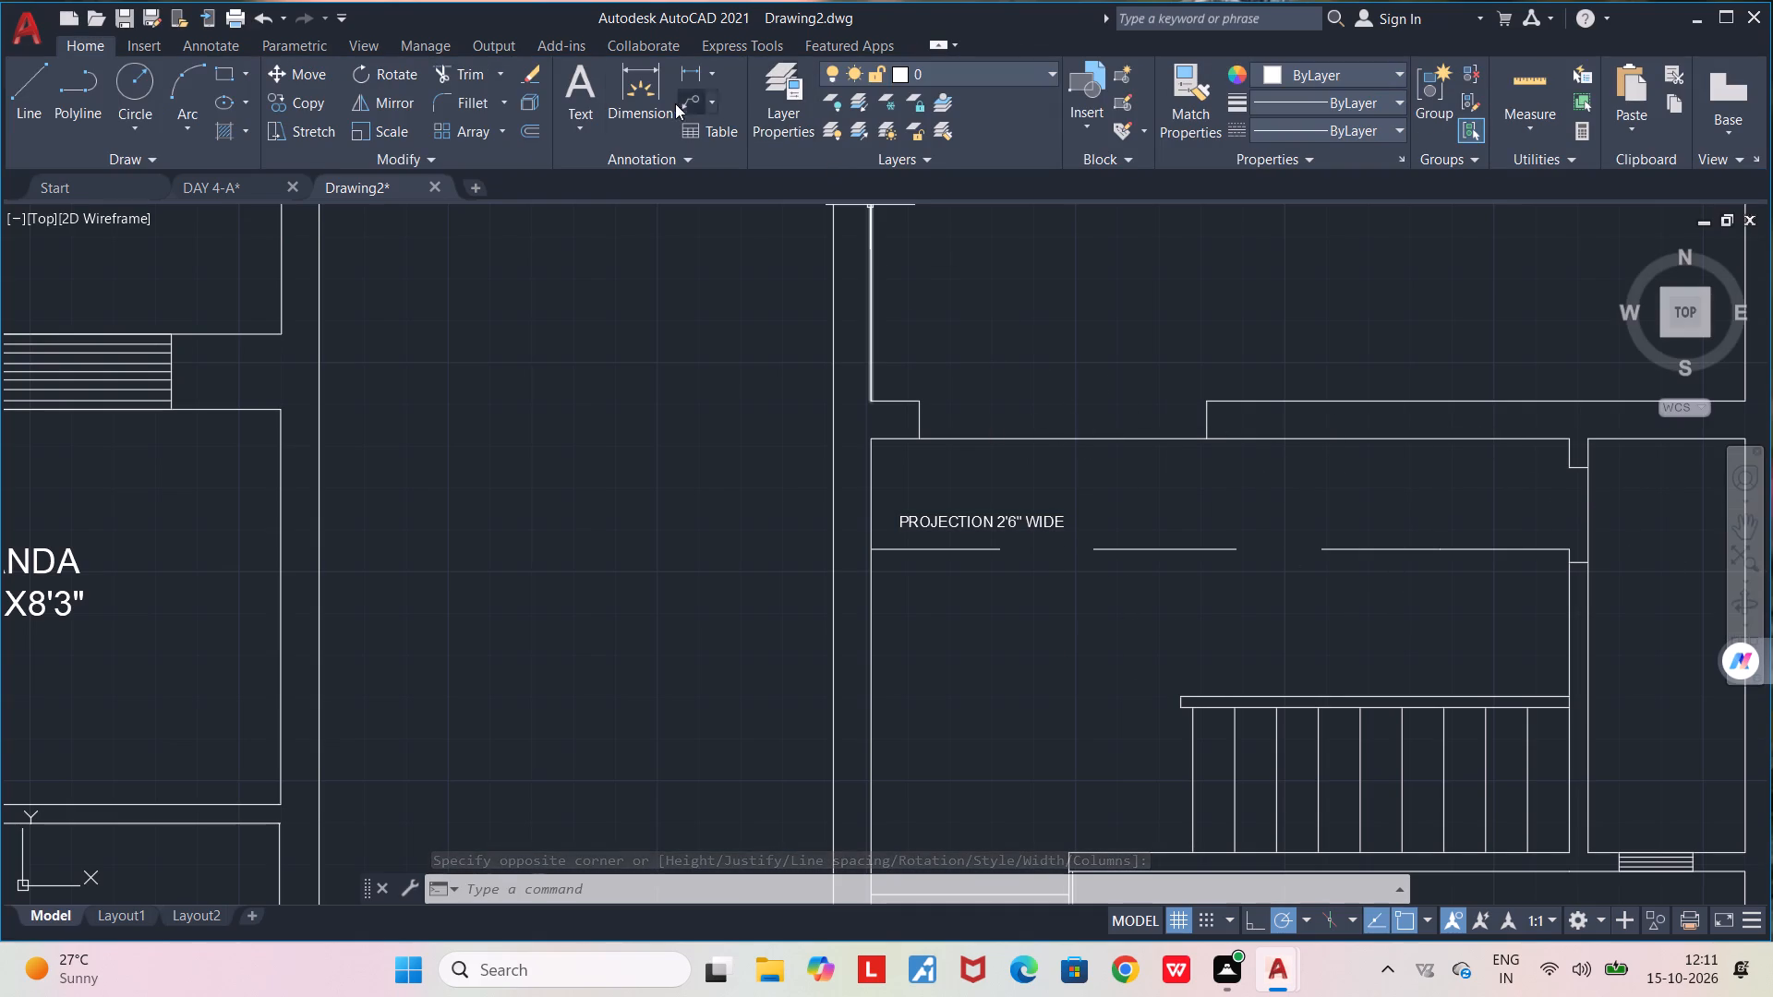
Add the door label D above the opening in the top room's lower wall.
left_click(597, 88)
left_click(1031, 384)
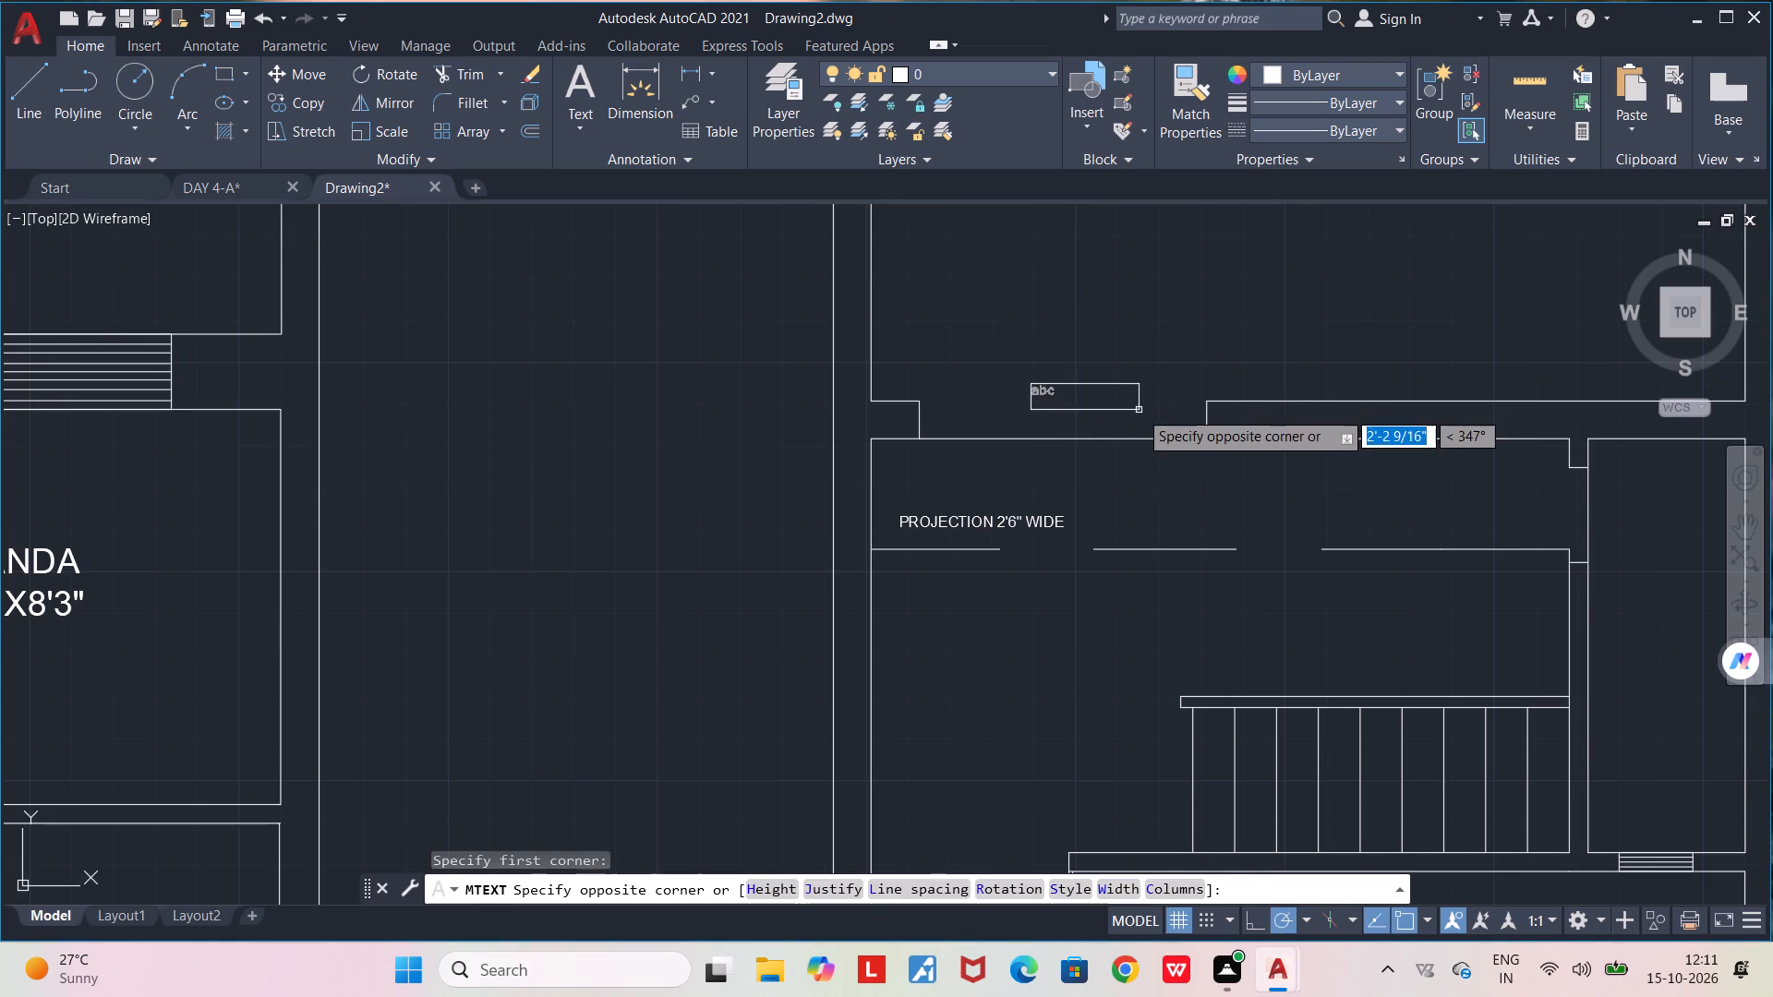
left_click(1086, 415)
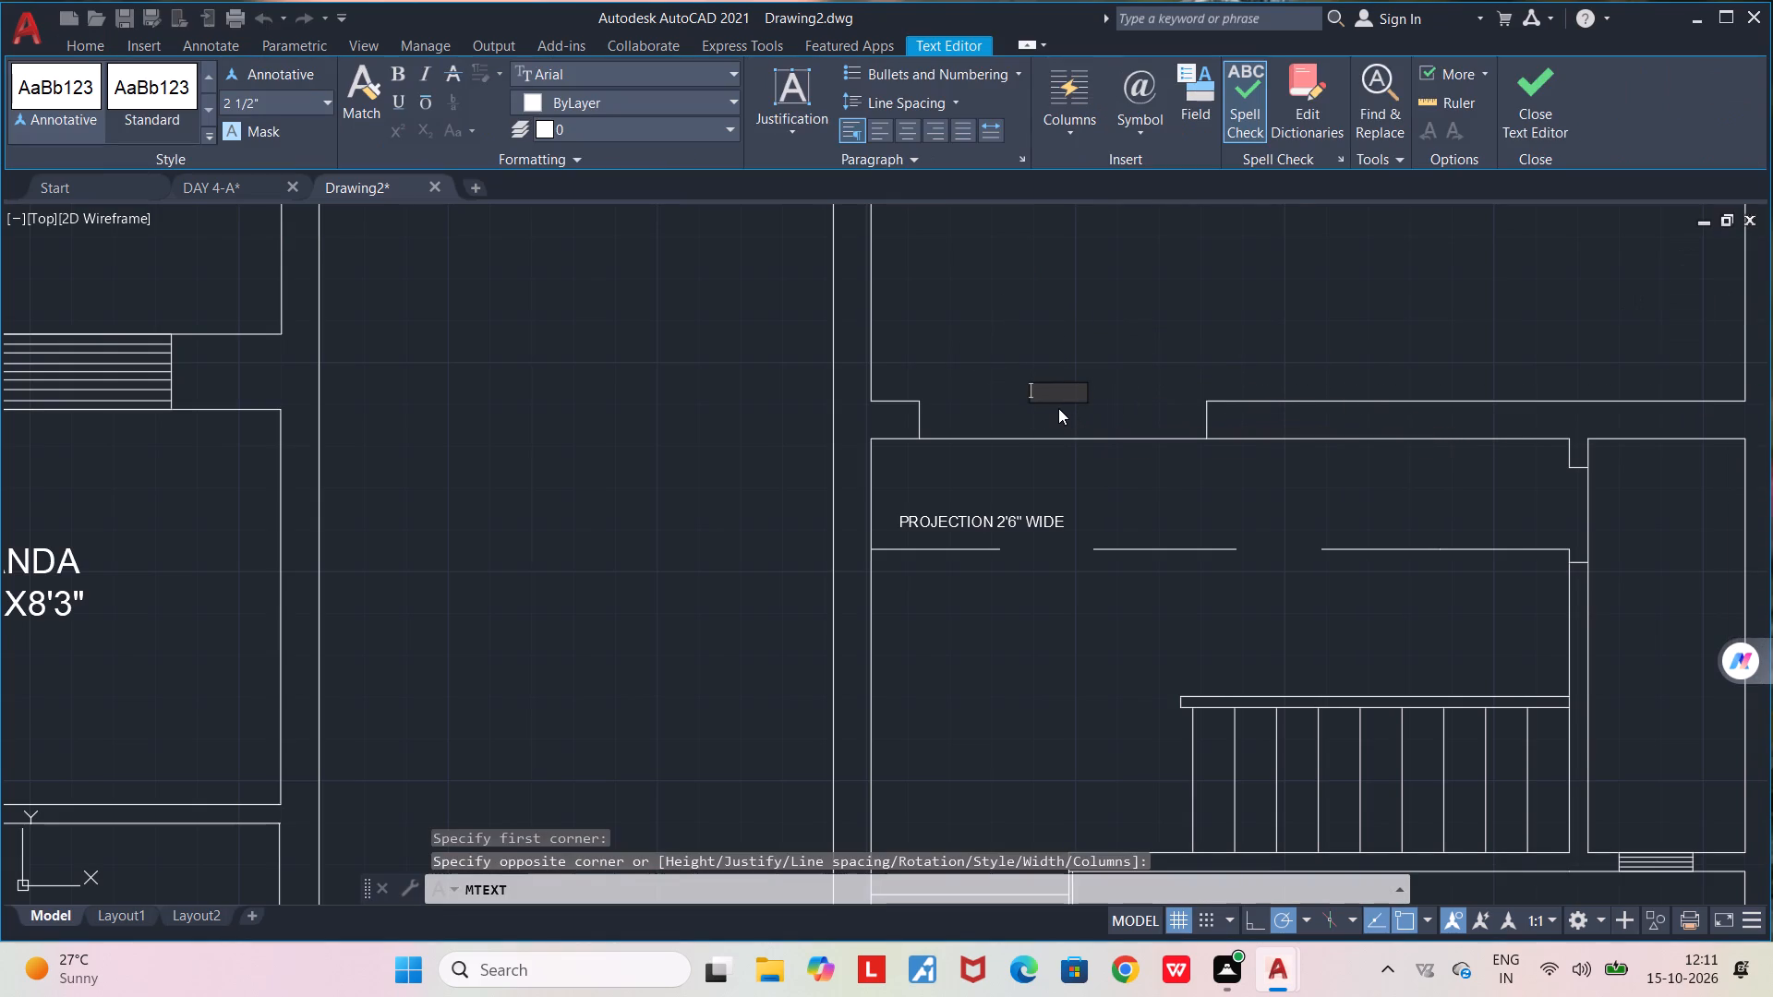
key("d")
key("Return")
left_click(1101, 379)
Copy the D label to the door opening of the narrow room beside the projection strip.
left_click(1036, 383)
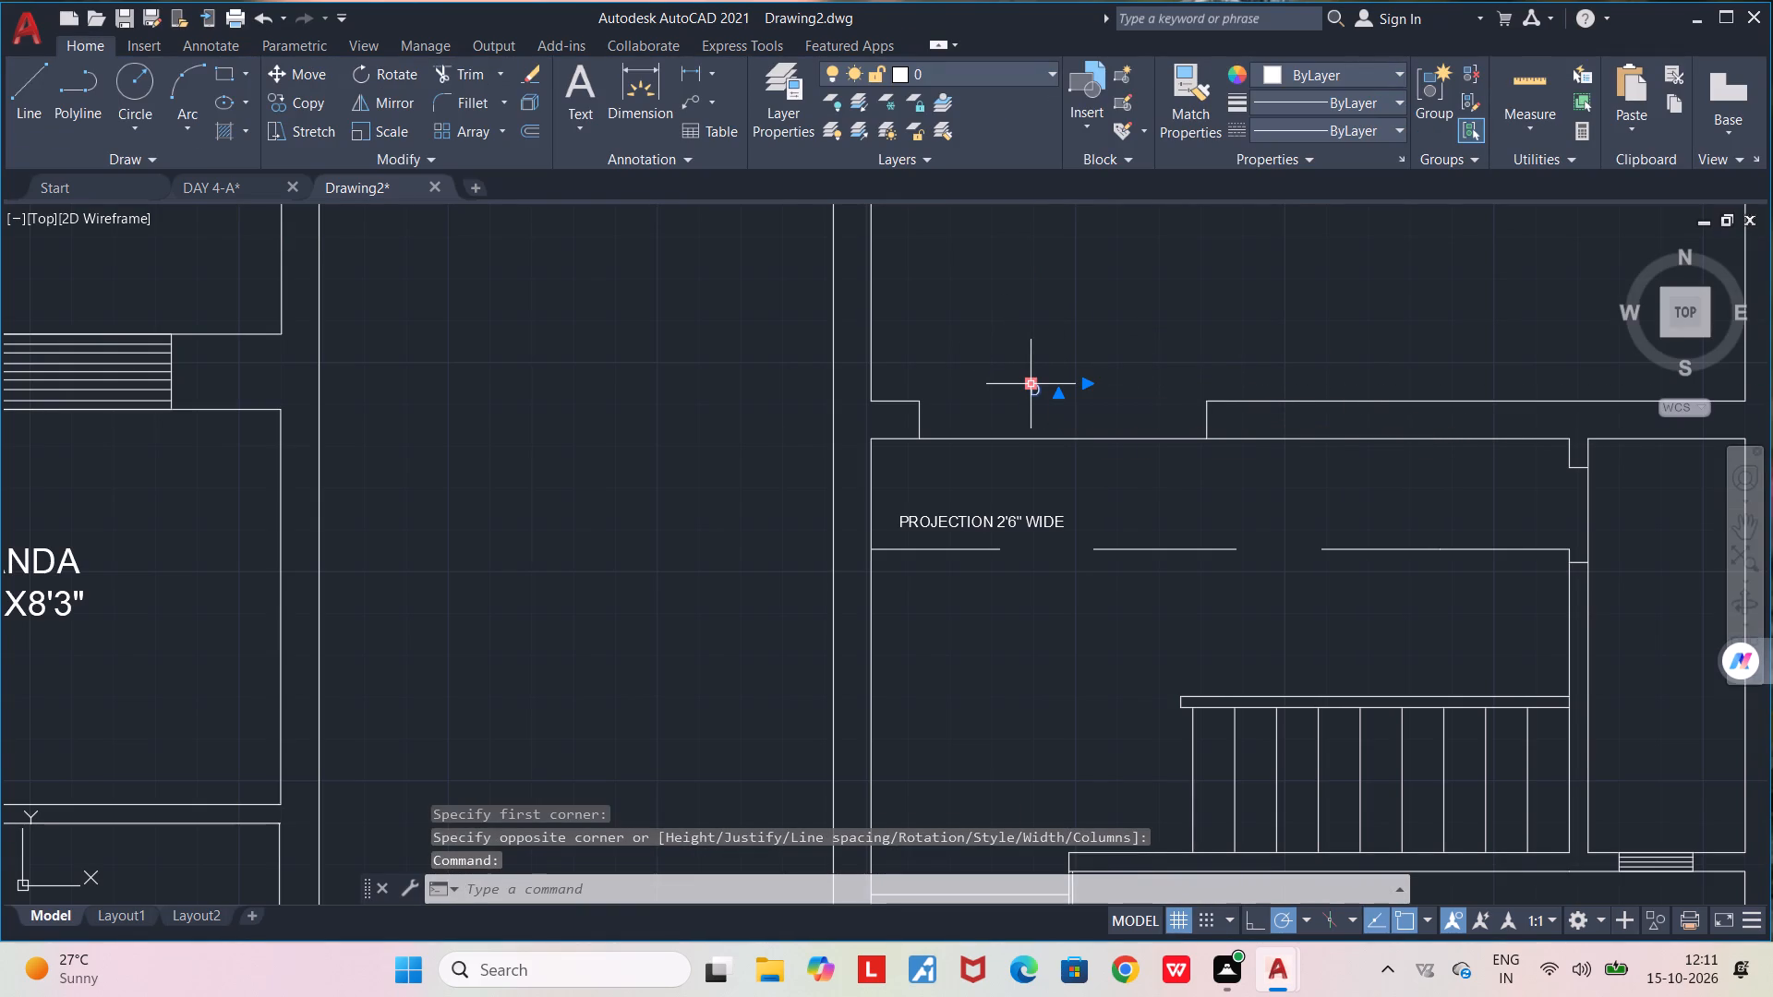
key("ctrl+c")
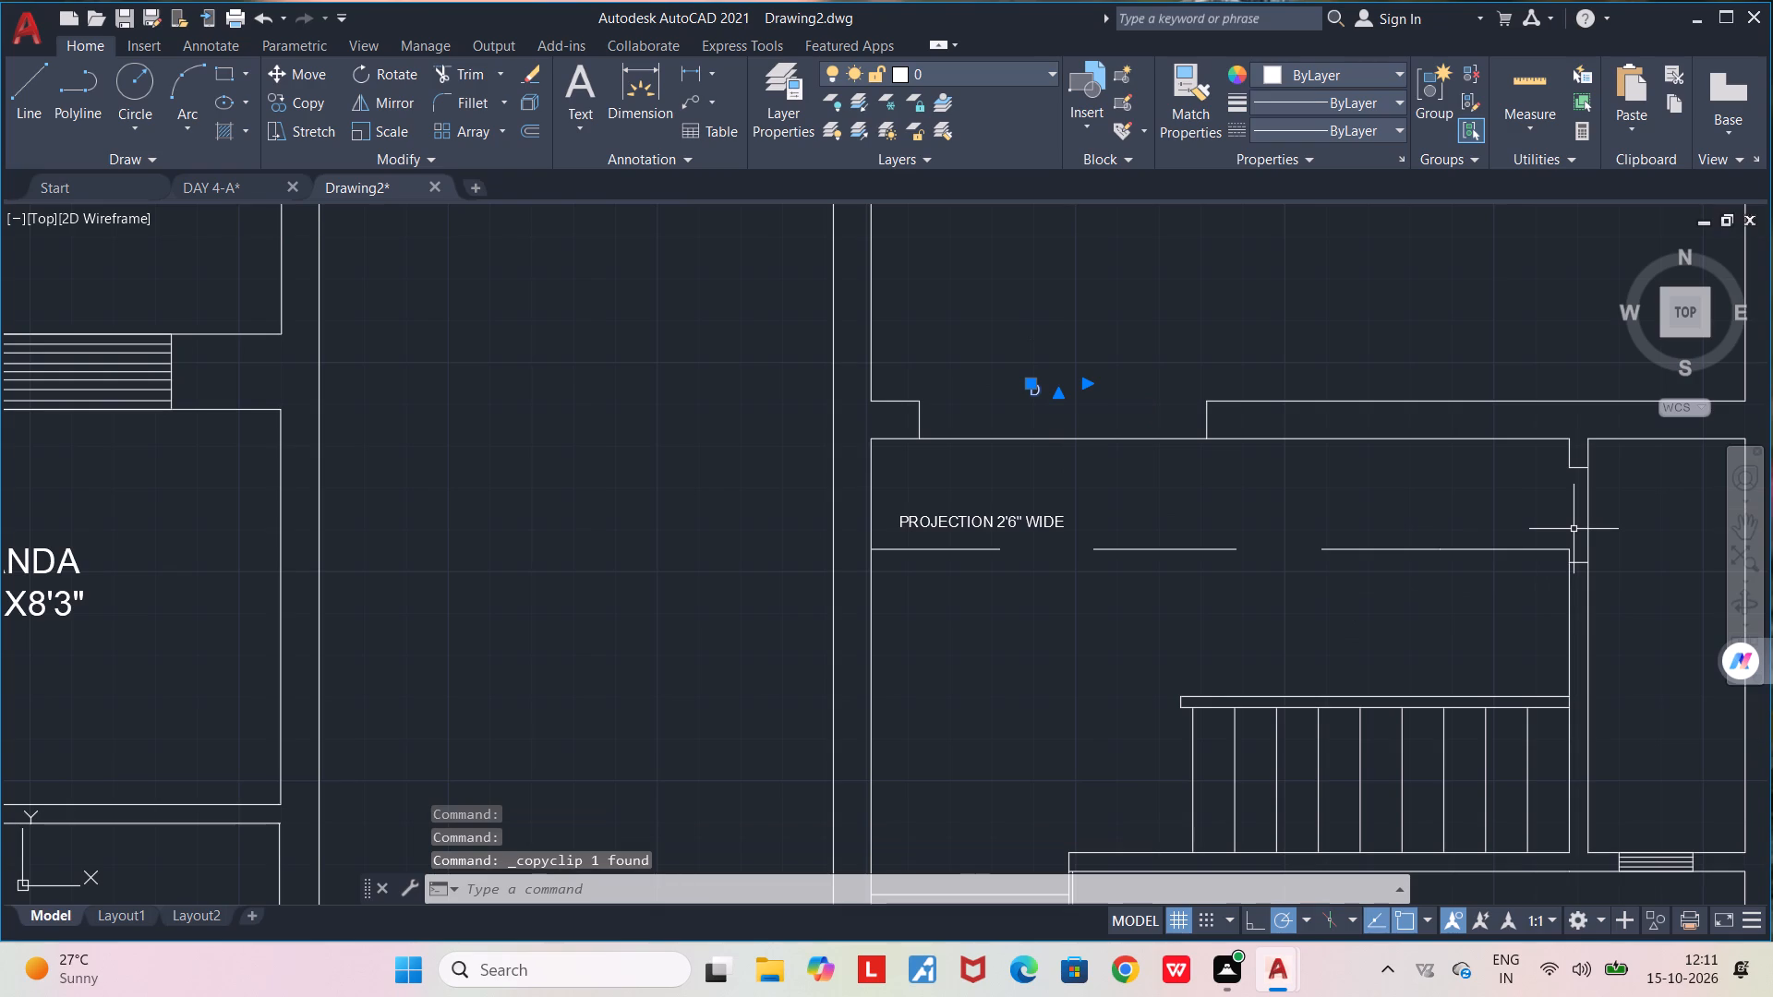
key("ctrl+v")
left_click(1567, 511)
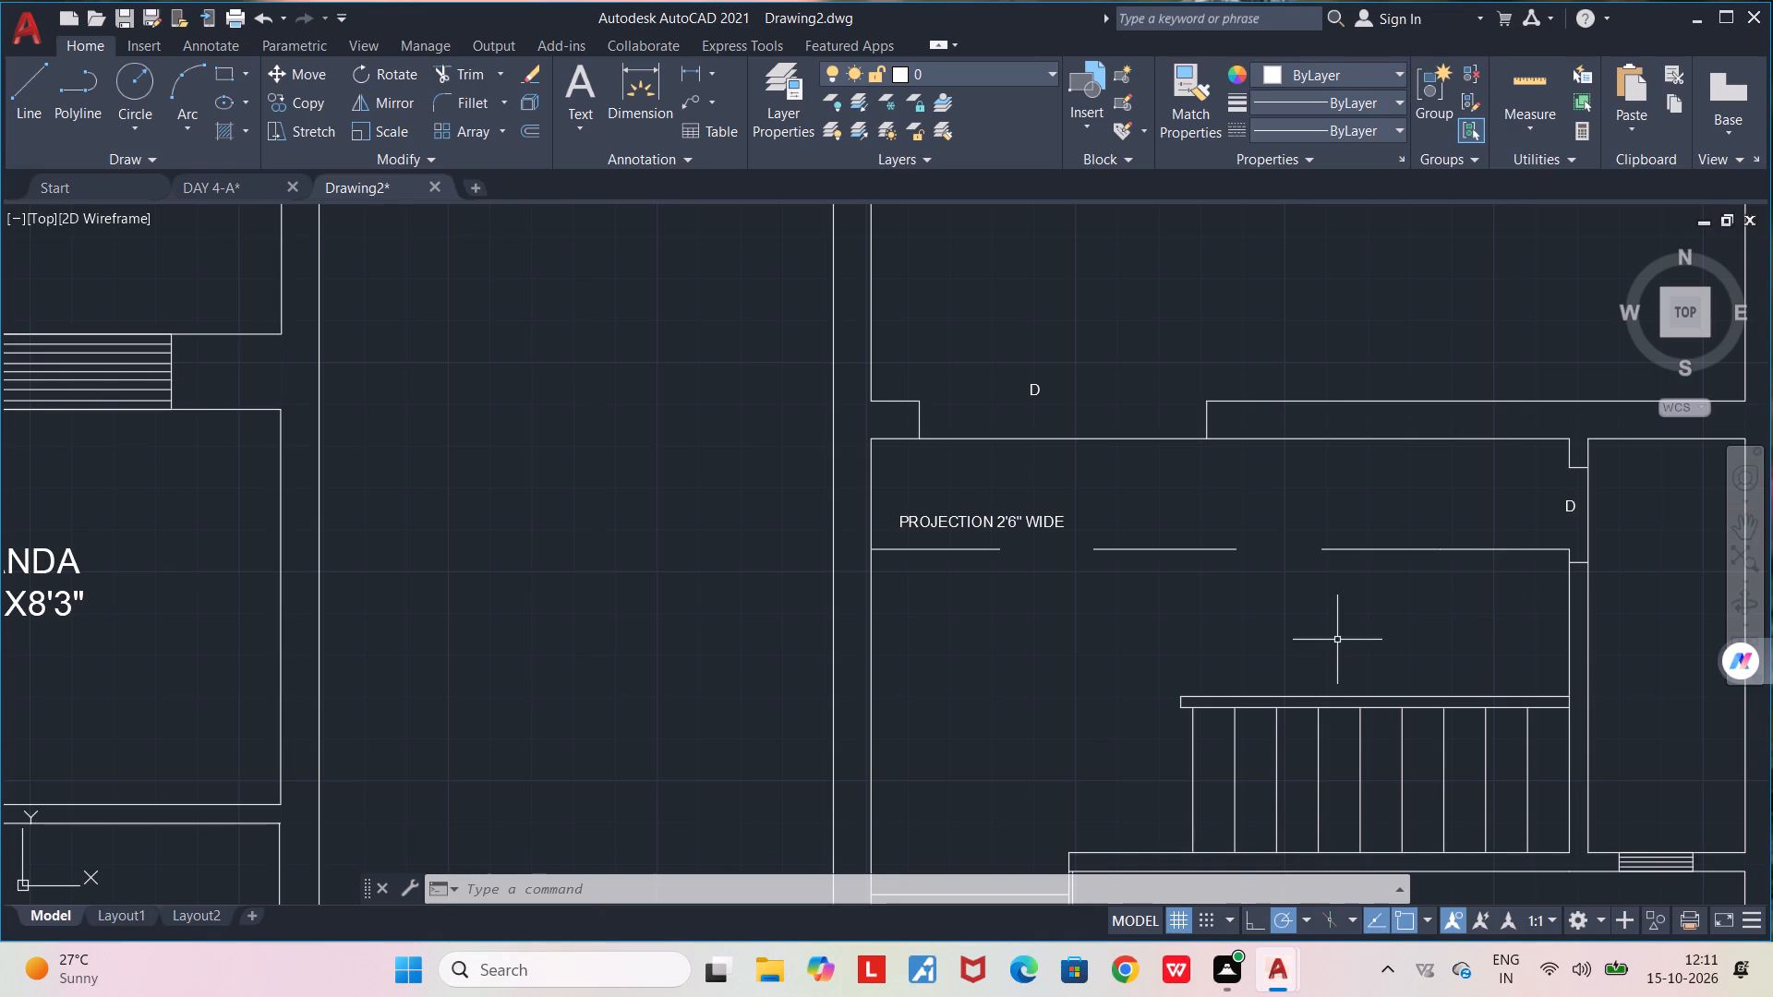
Add a two-line text label above the upper stair flight reading COURTYARD and 13'6"X8'9".
scroll(1337, 640, "up", 1)
middle_click_drag(1332, 640, 1290, 541)
scroll(1327, 638, "up", 1)
scroll(1290, 541, "down", 2)
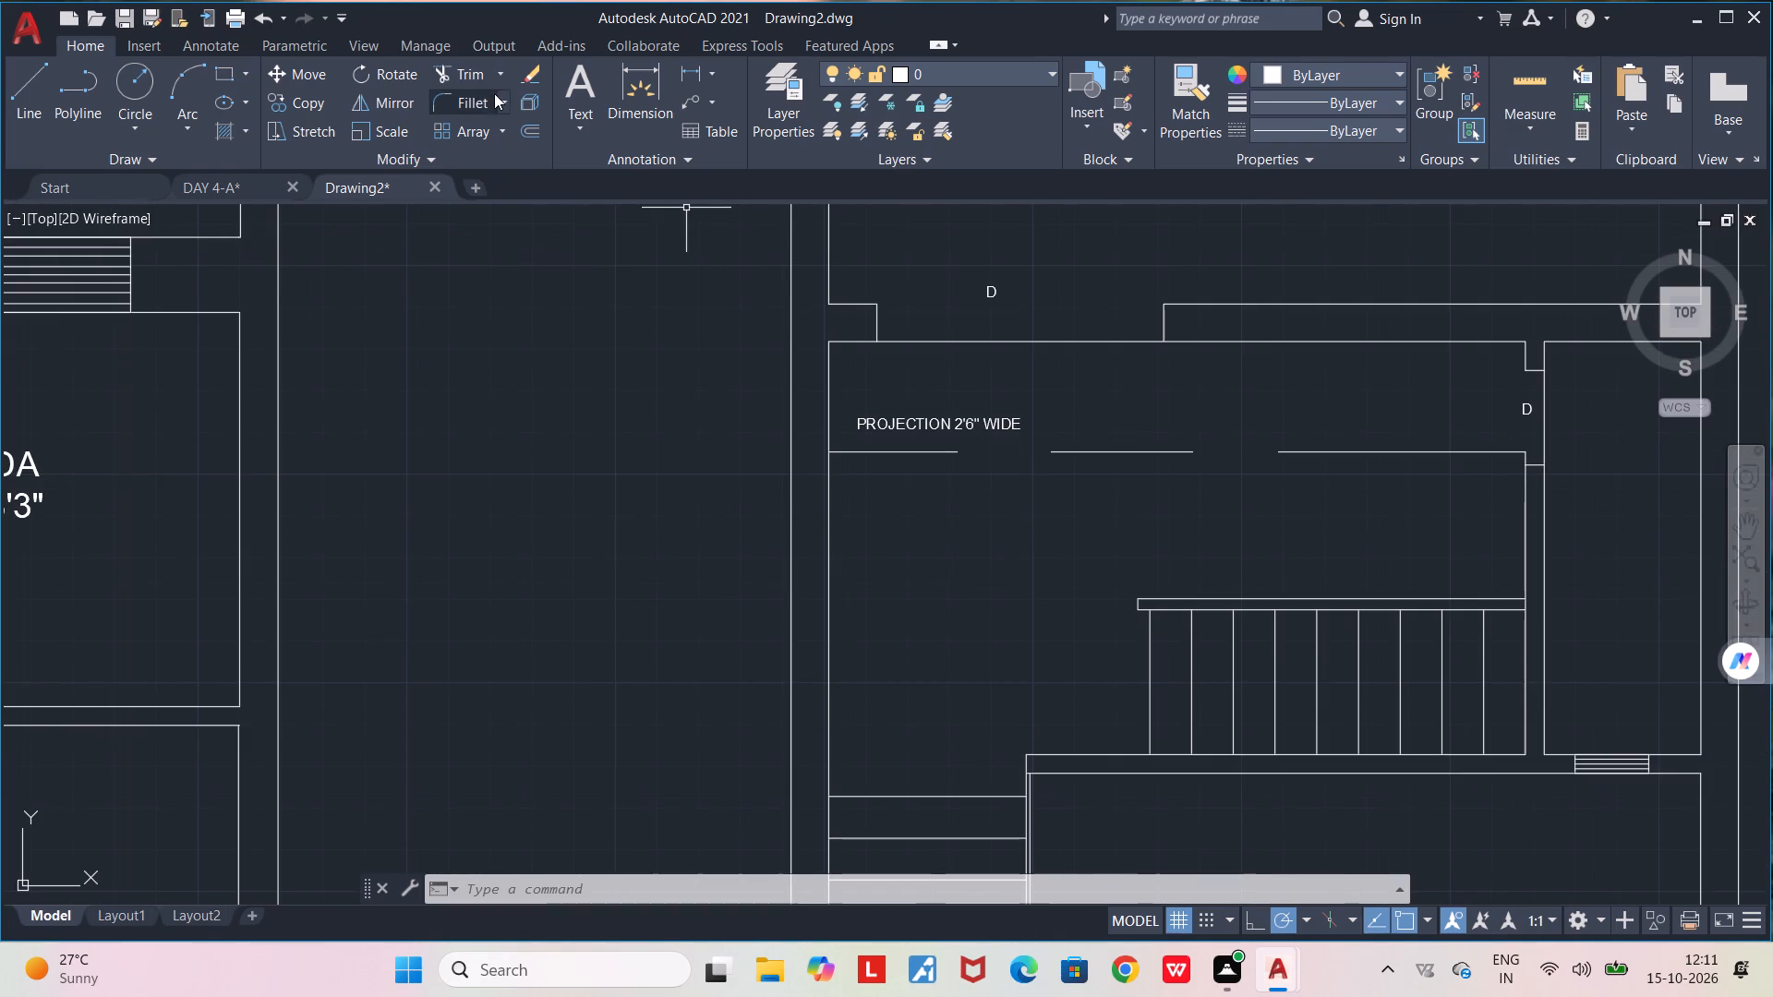
left_click(561, 79)
middle_click_drag(1048, 474, 985, 438)
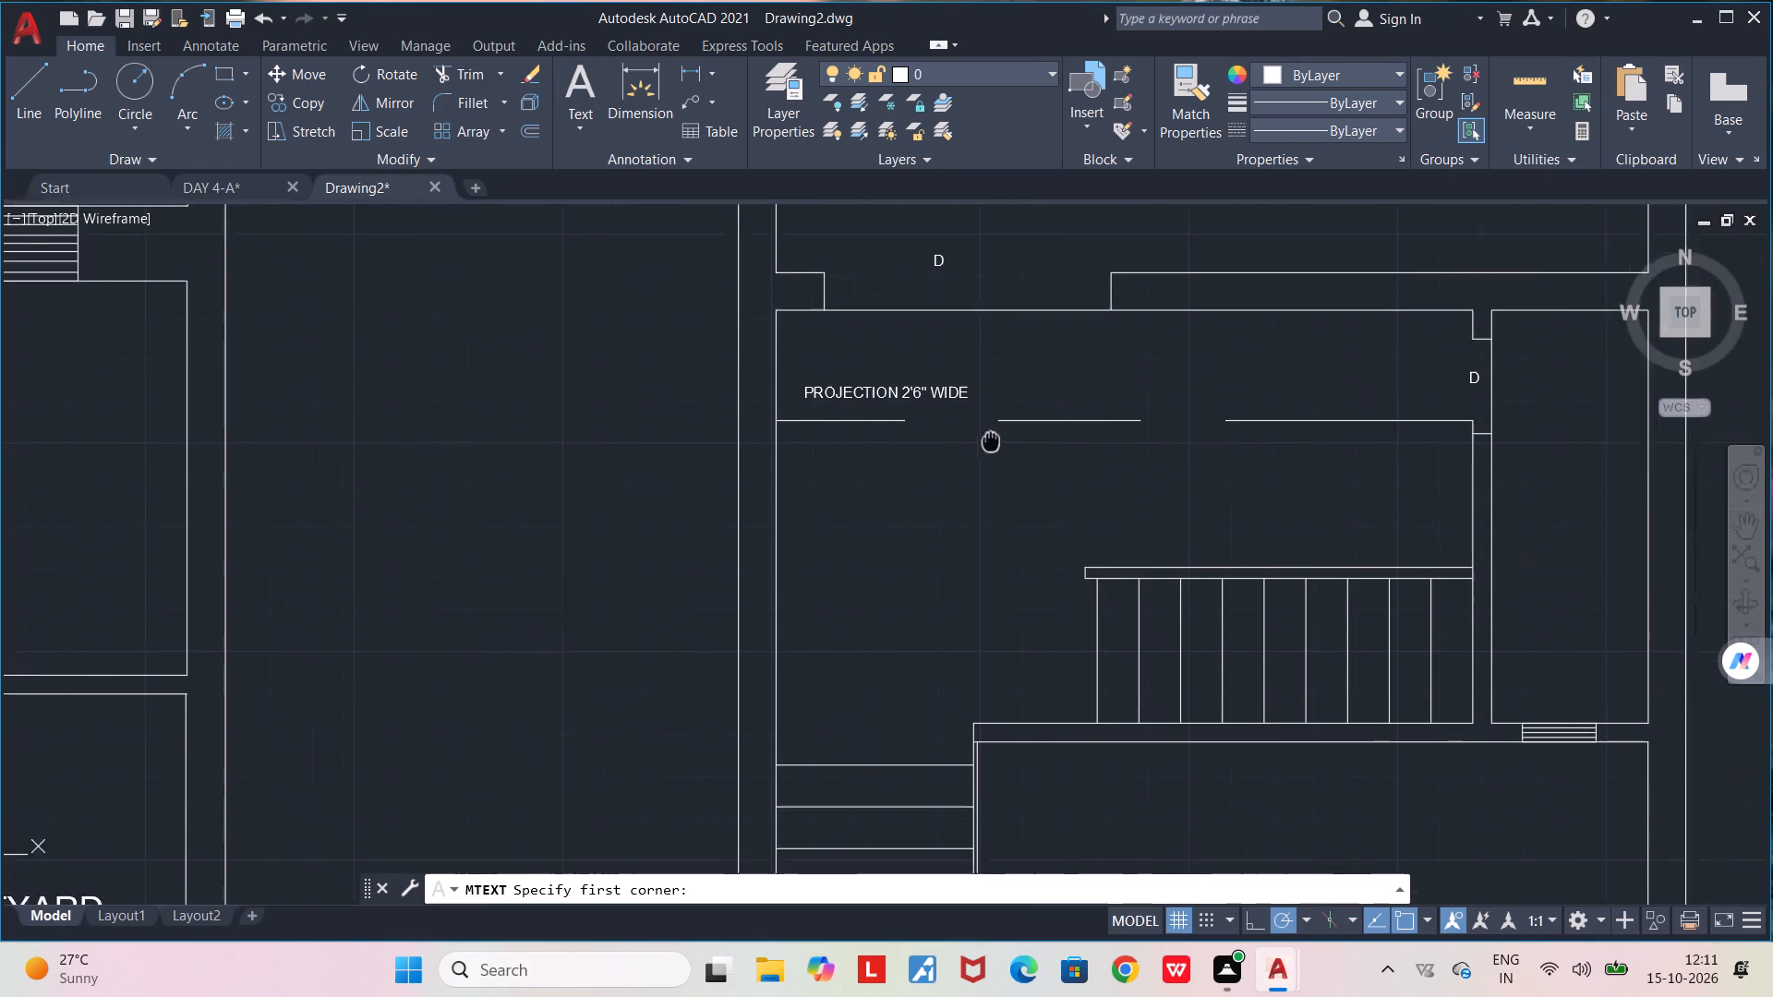
middle_click_drag(985, 438, 897, 399)
scroll(947, 450, "up", 1)
middle_click_drag(942, 448, 840, 397)
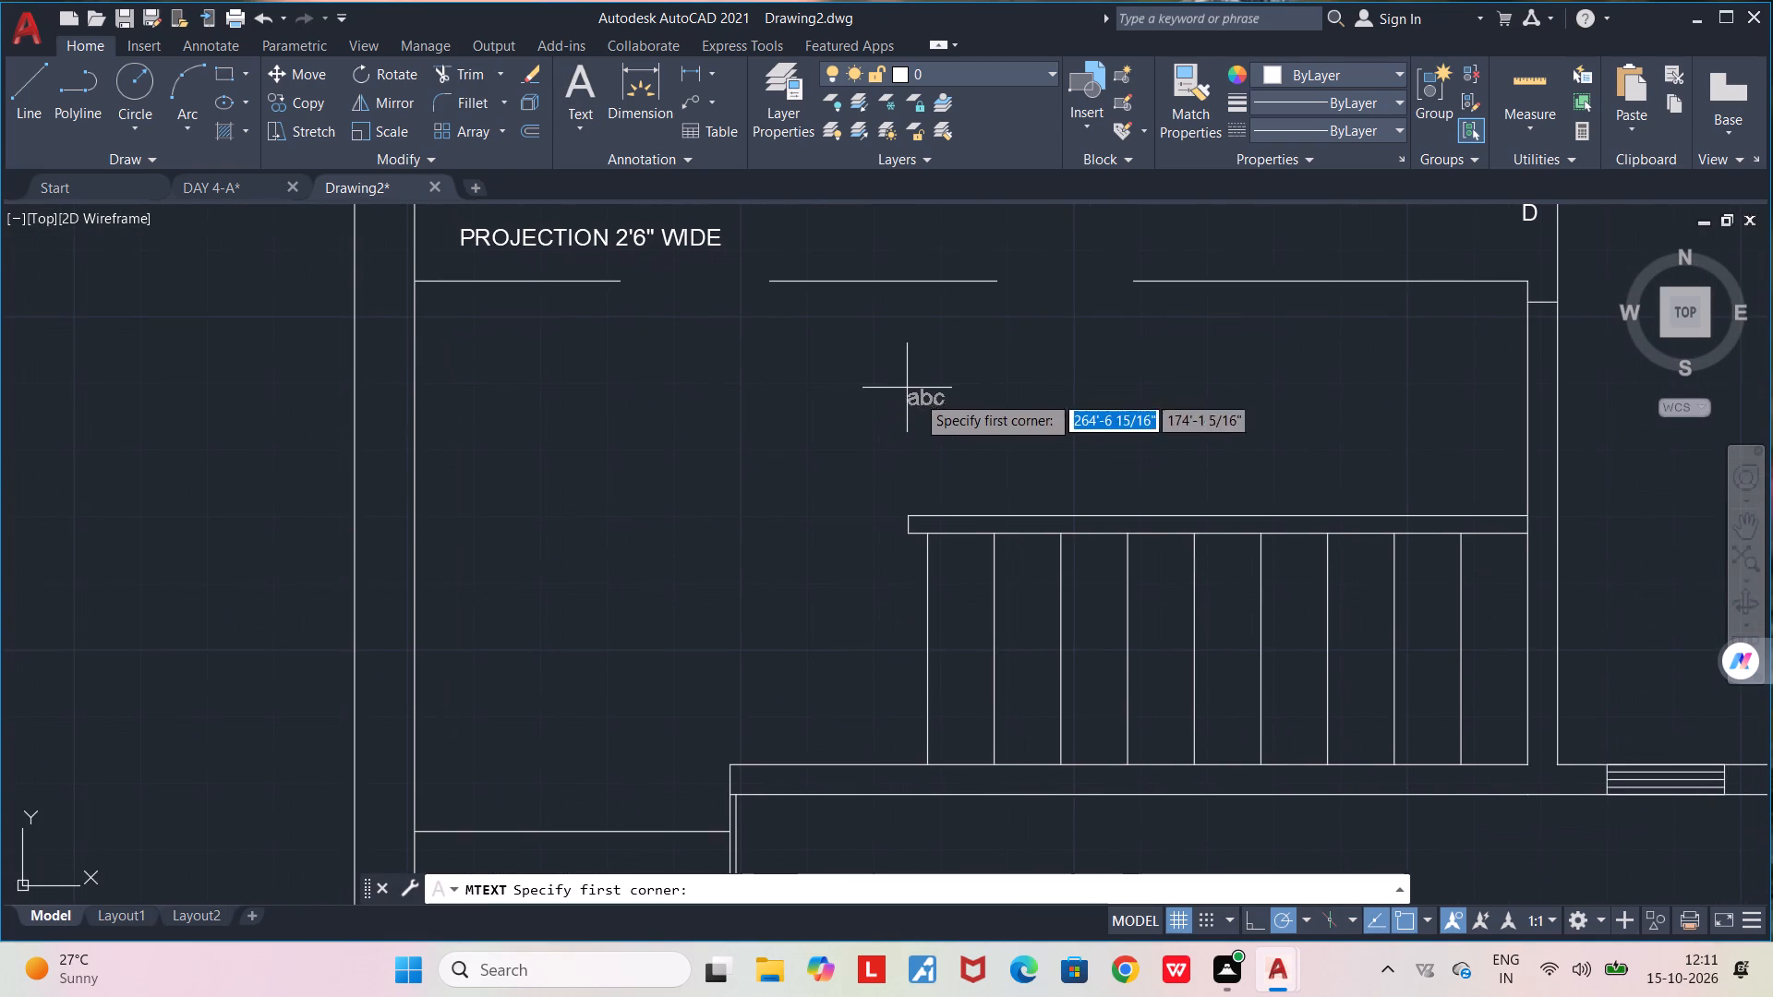
scroll(844, 409, "up", 1)
left_click(790, 403)
left_click(1157, 450)
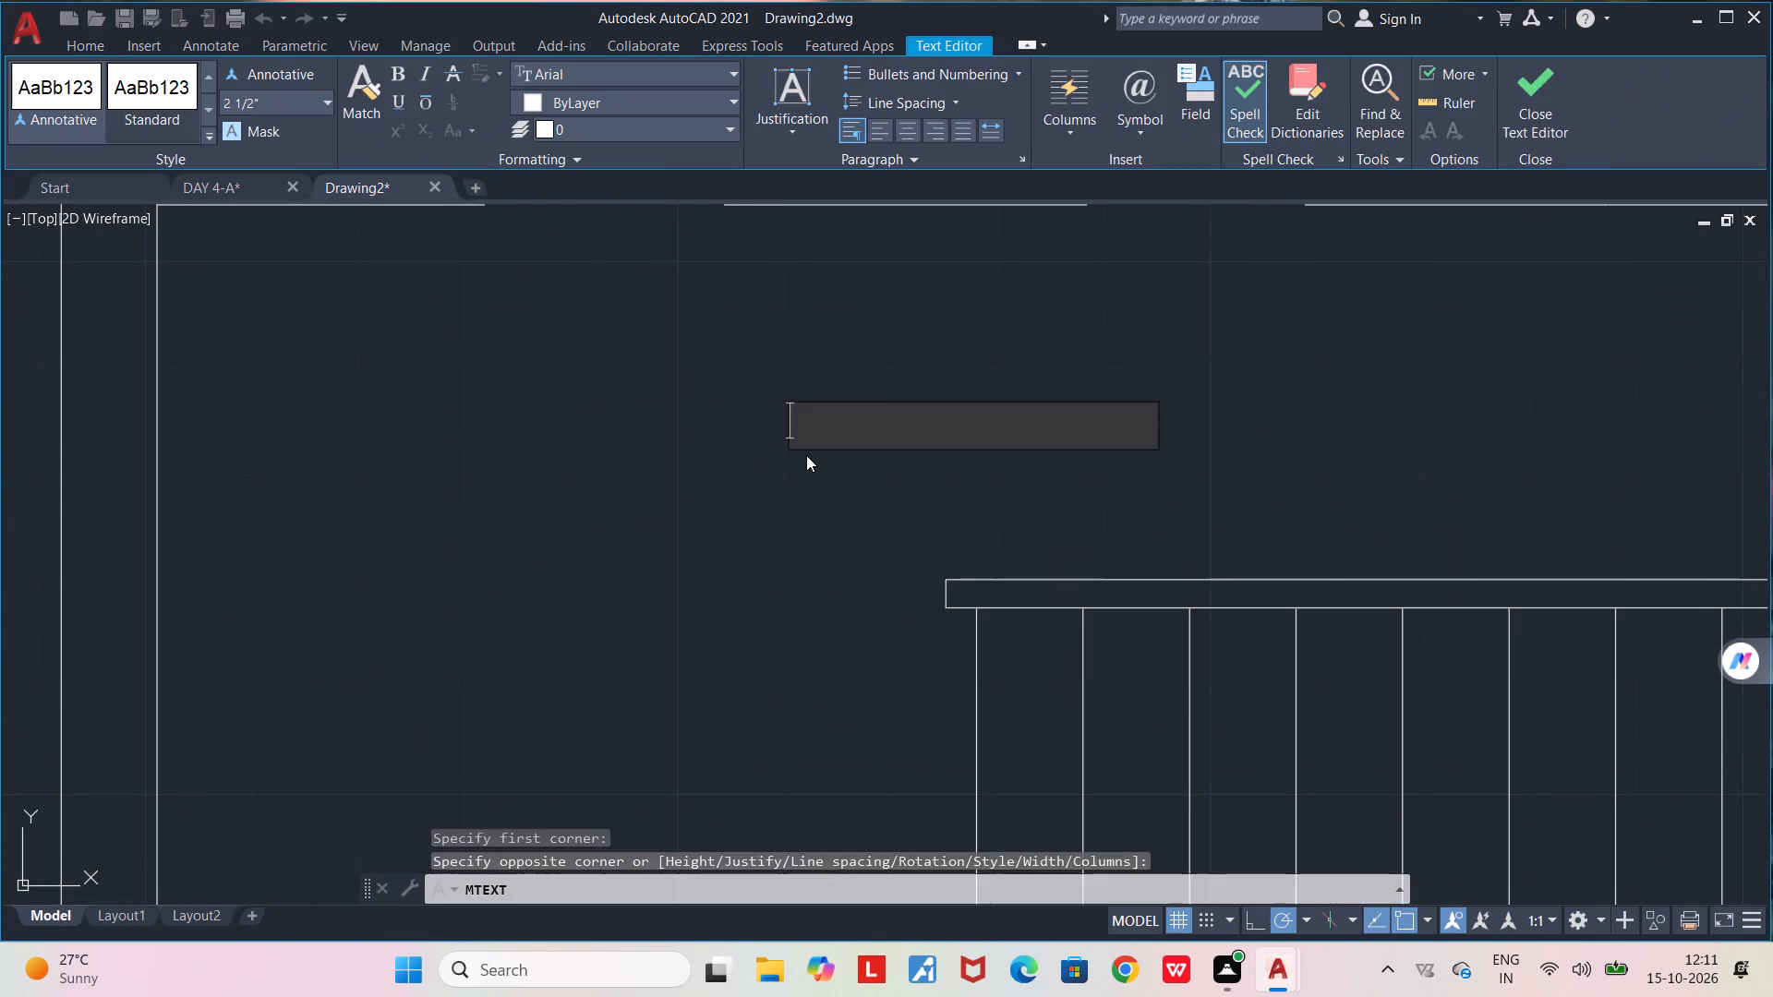
type("CO")
type("UT")
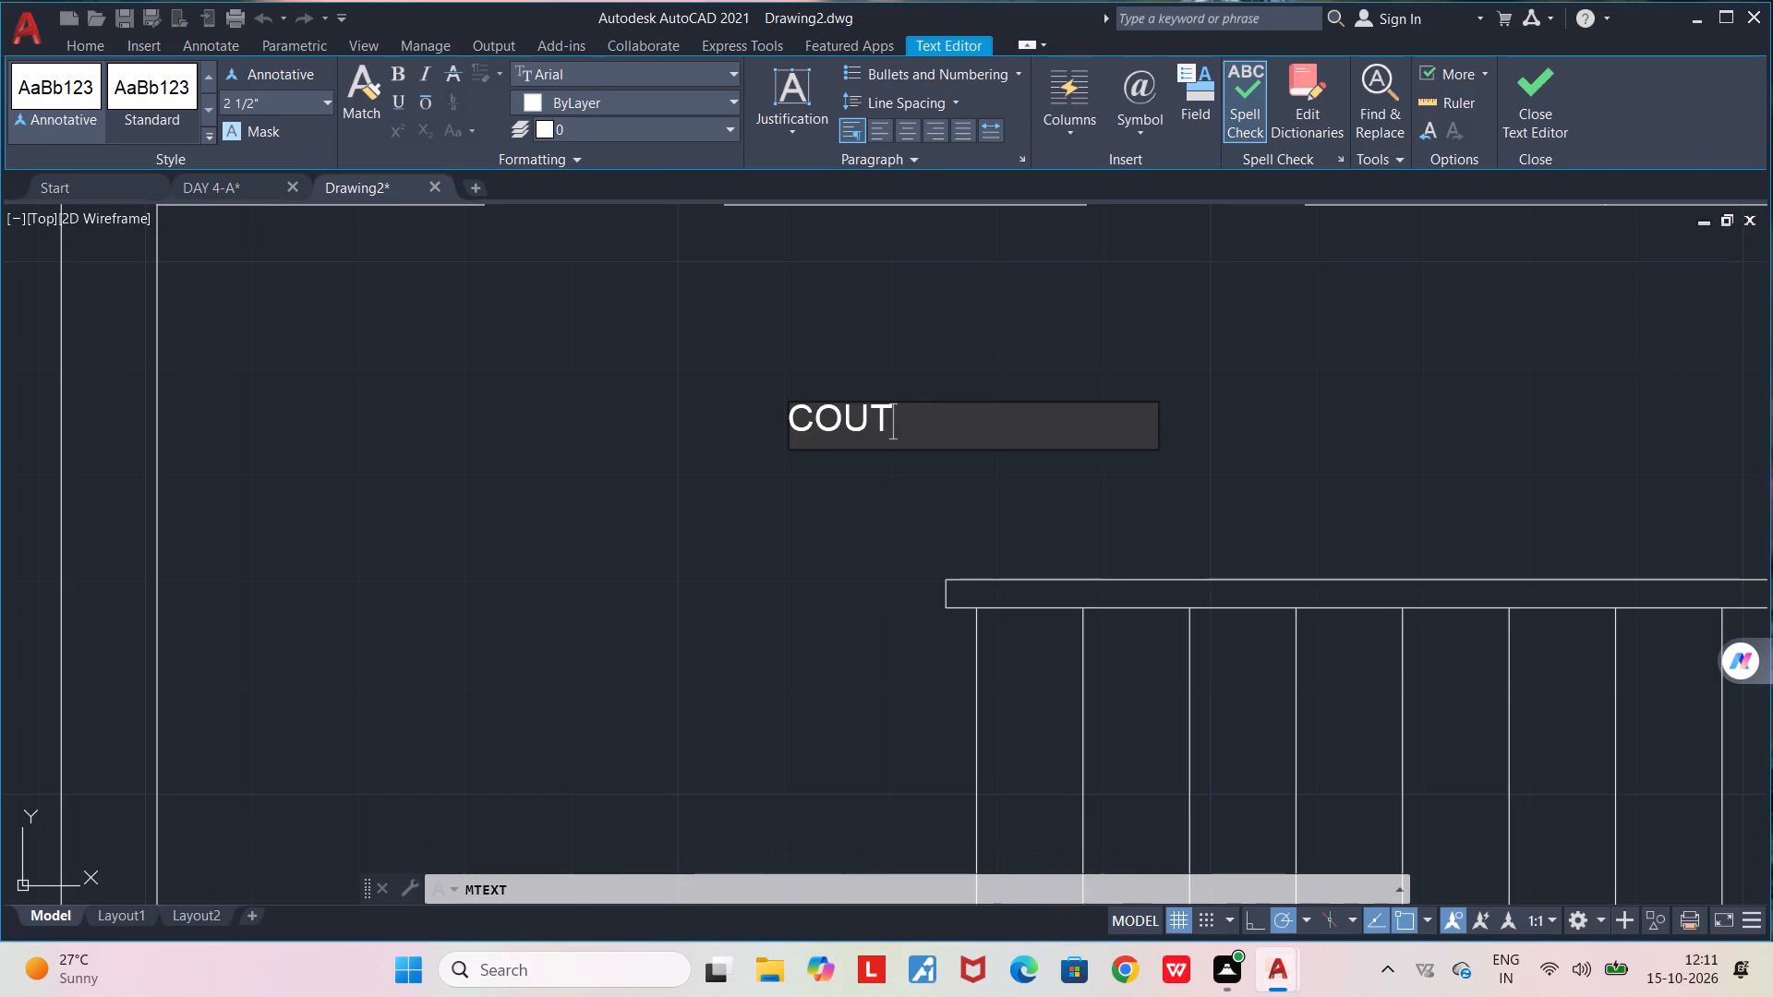
type("YARD")
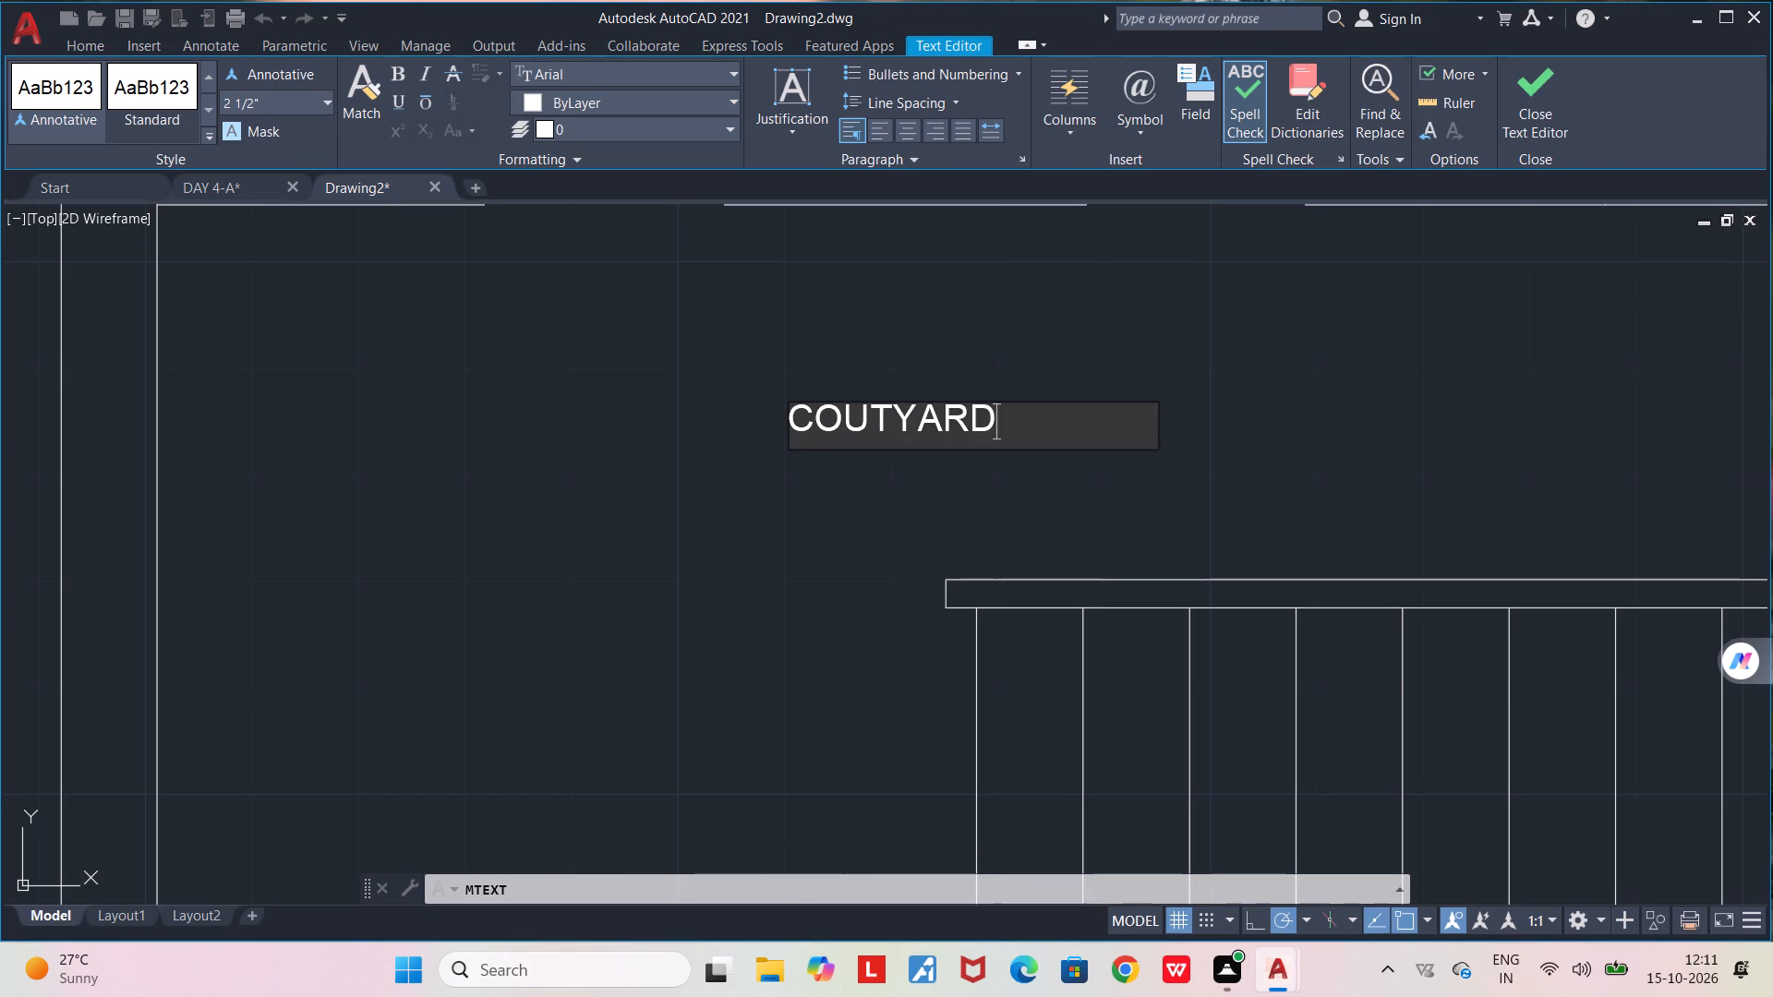
key("Return")
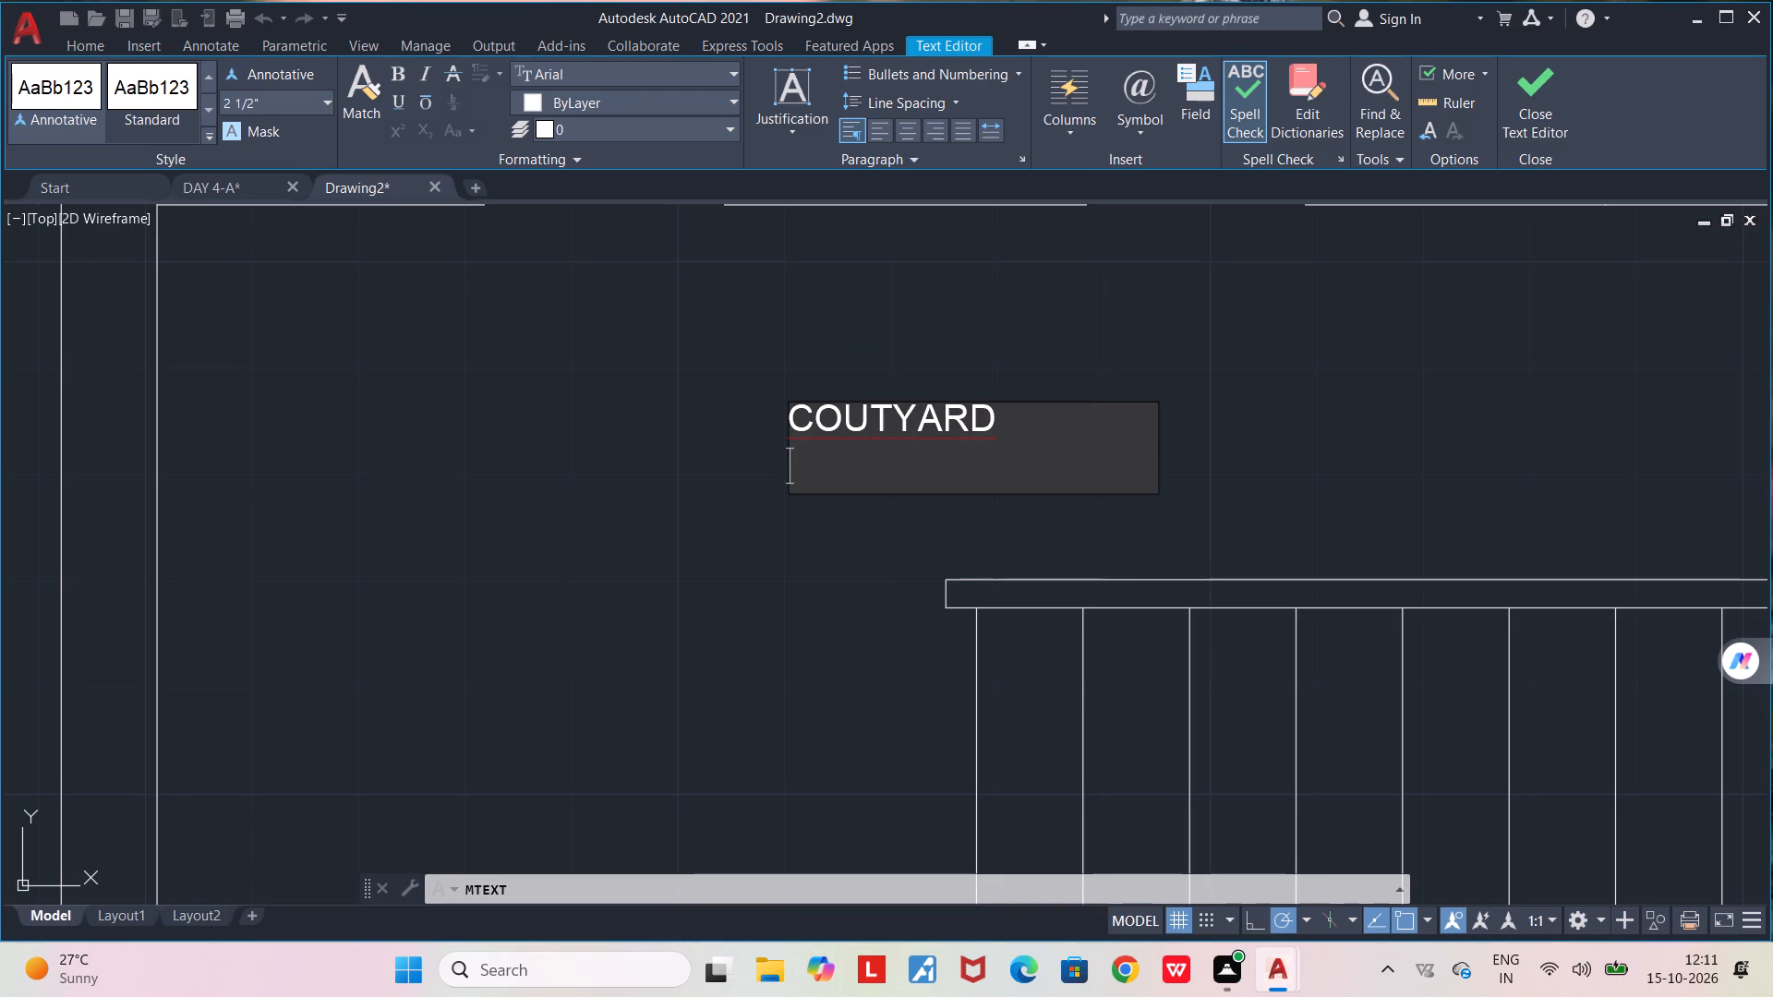
left_click(872, 416)
key("r")
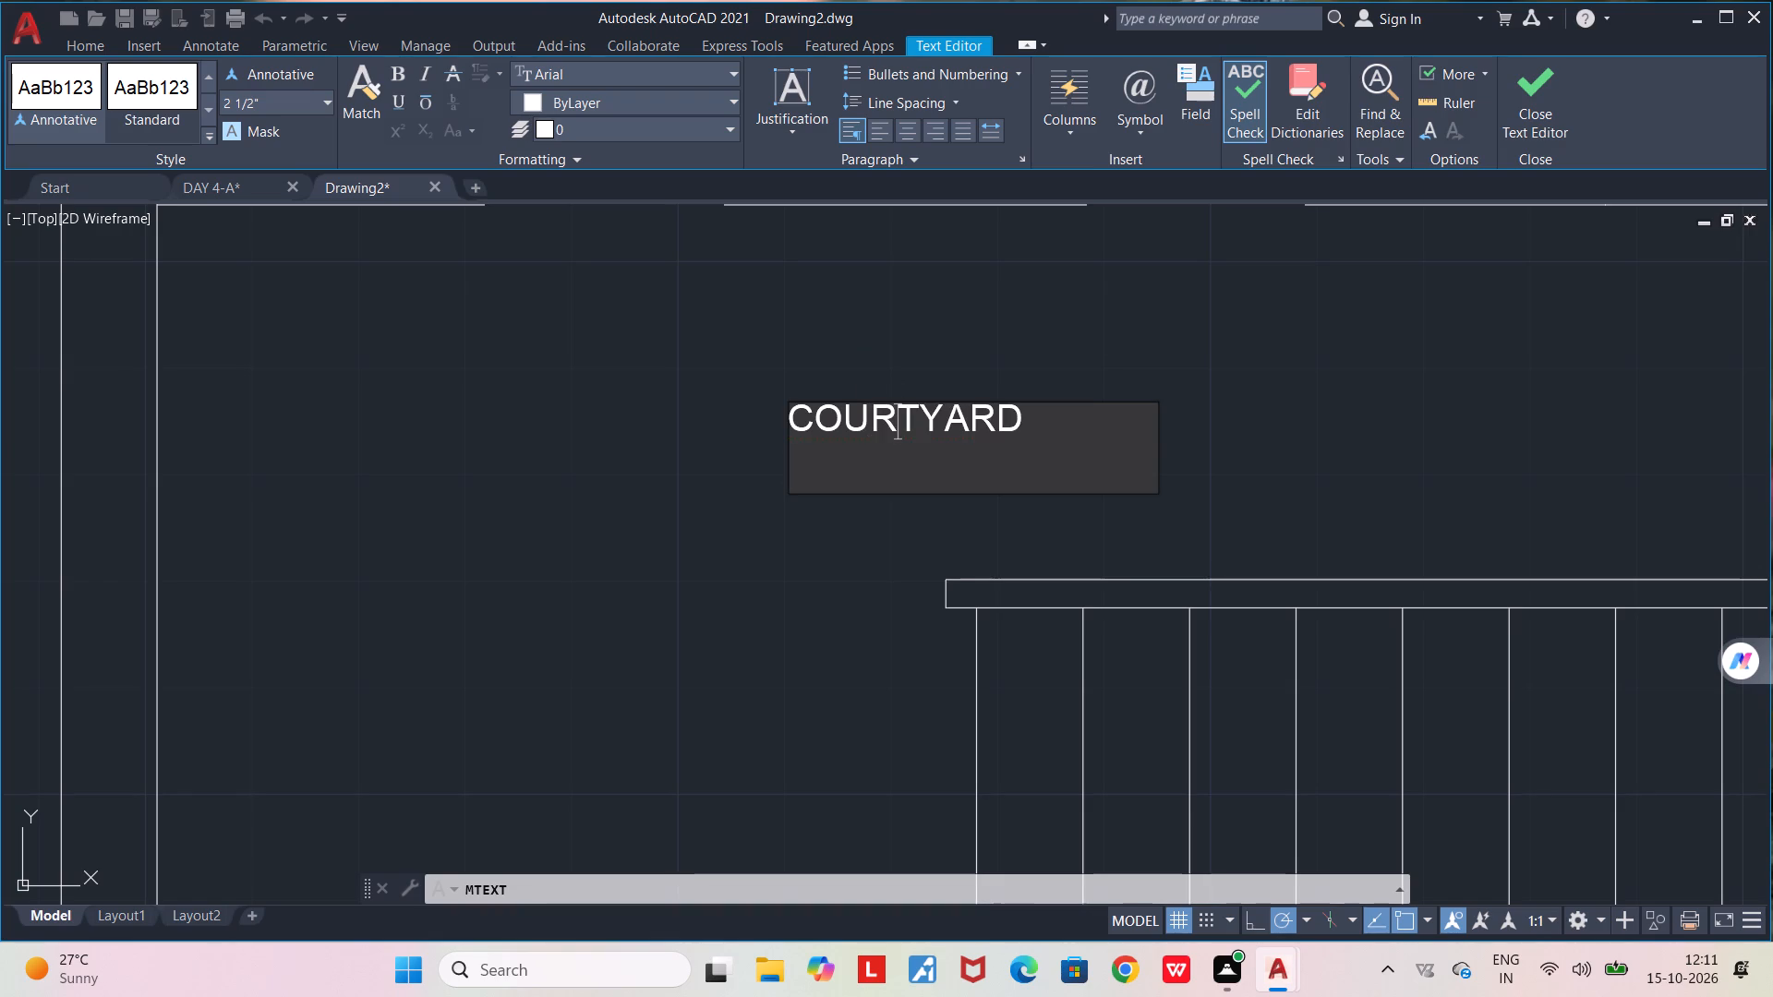
scroll(872, 416, "down", 4)
scroll(872, 416, "up", 3)
left_click(977, 430)
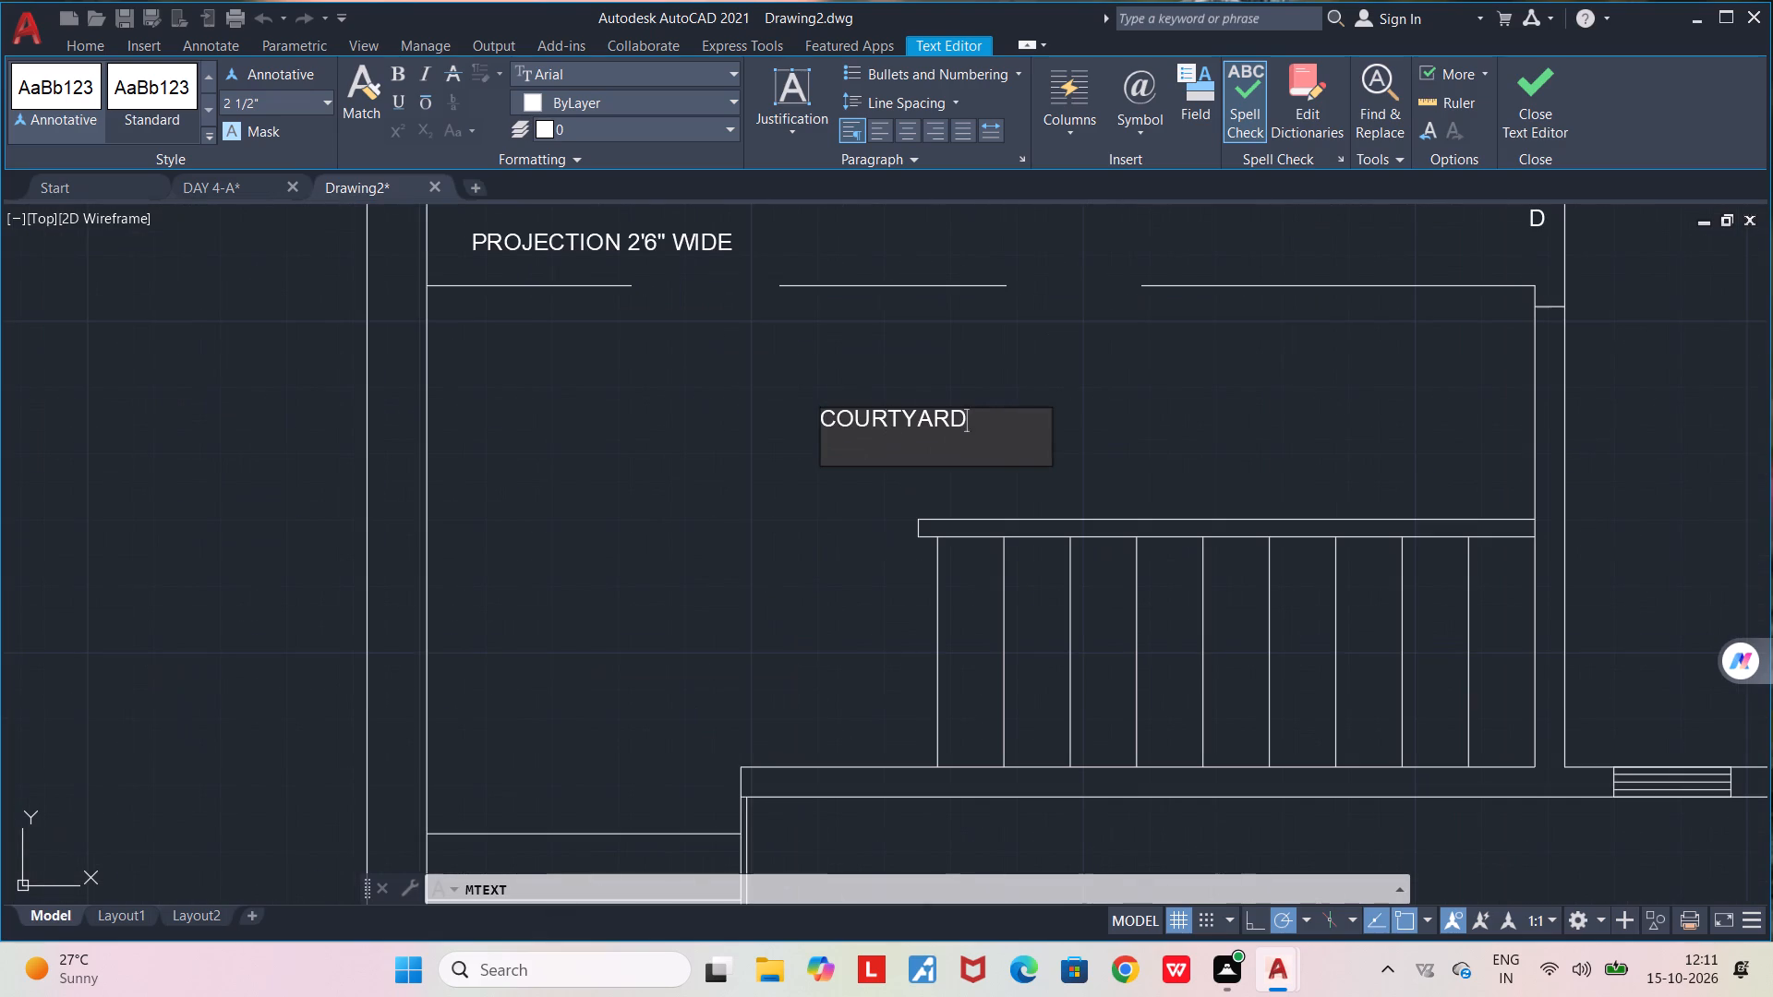
key("Return")
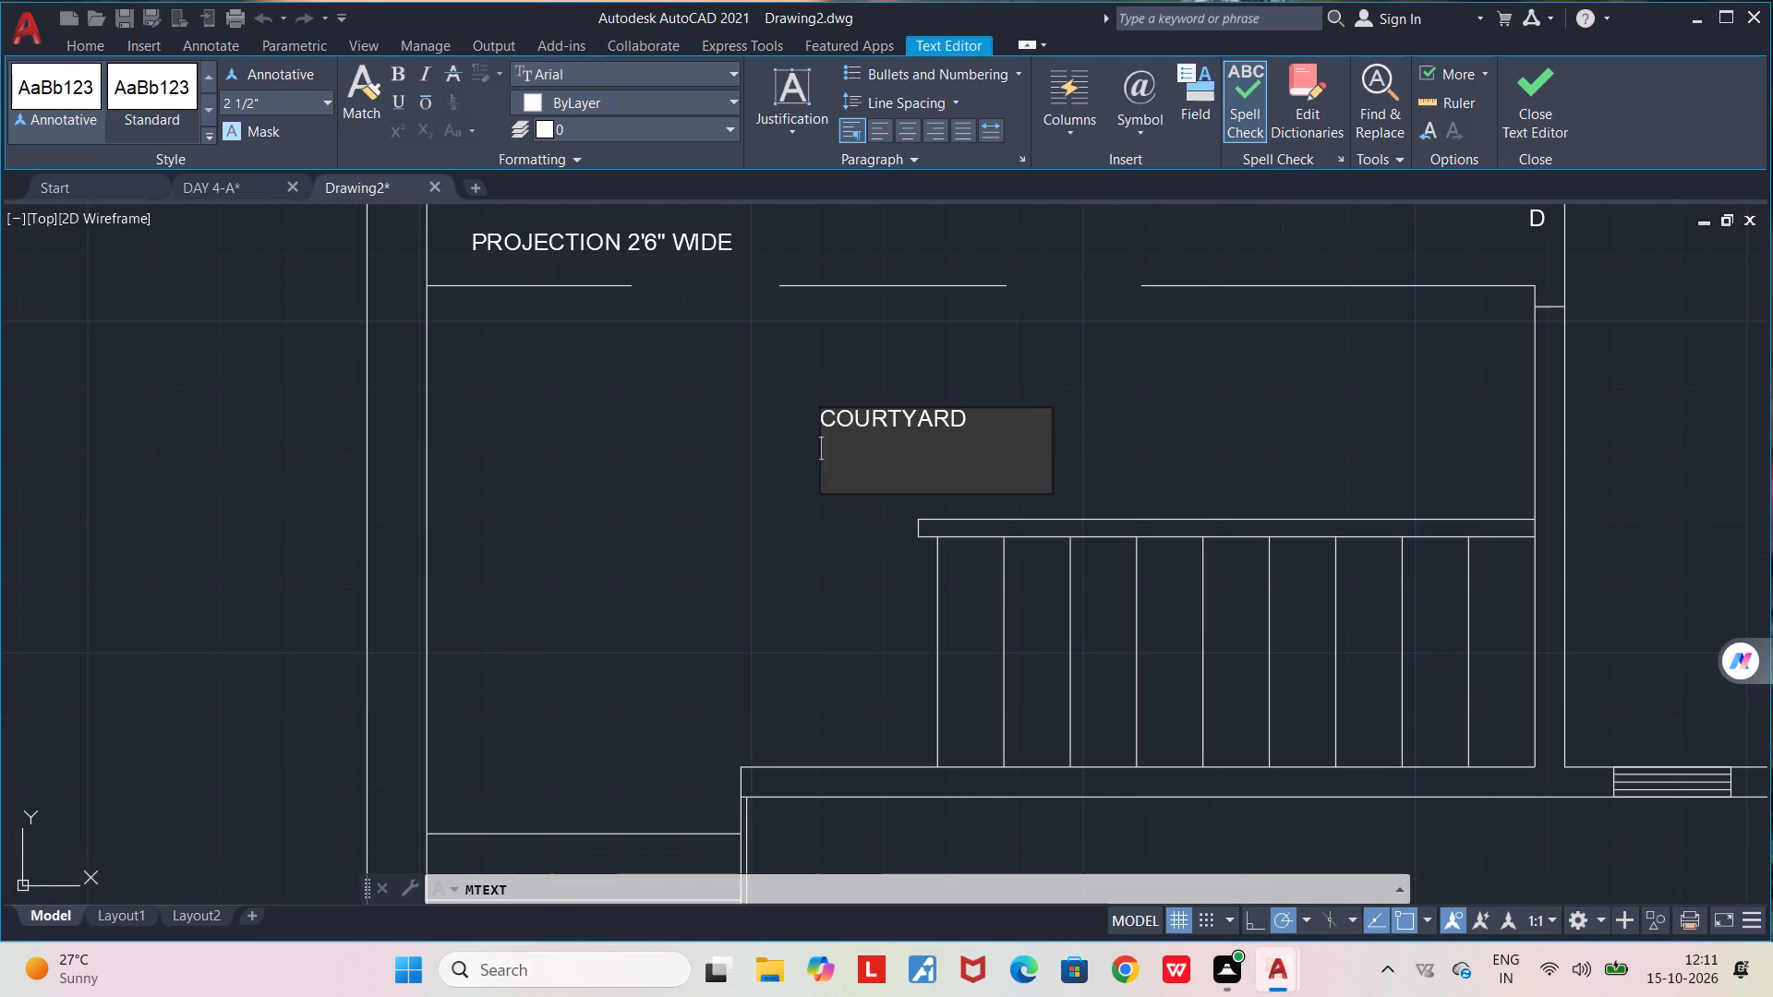
type("13'6\"")
key("x")
type("8'9\"")
left_click(1077, 495)
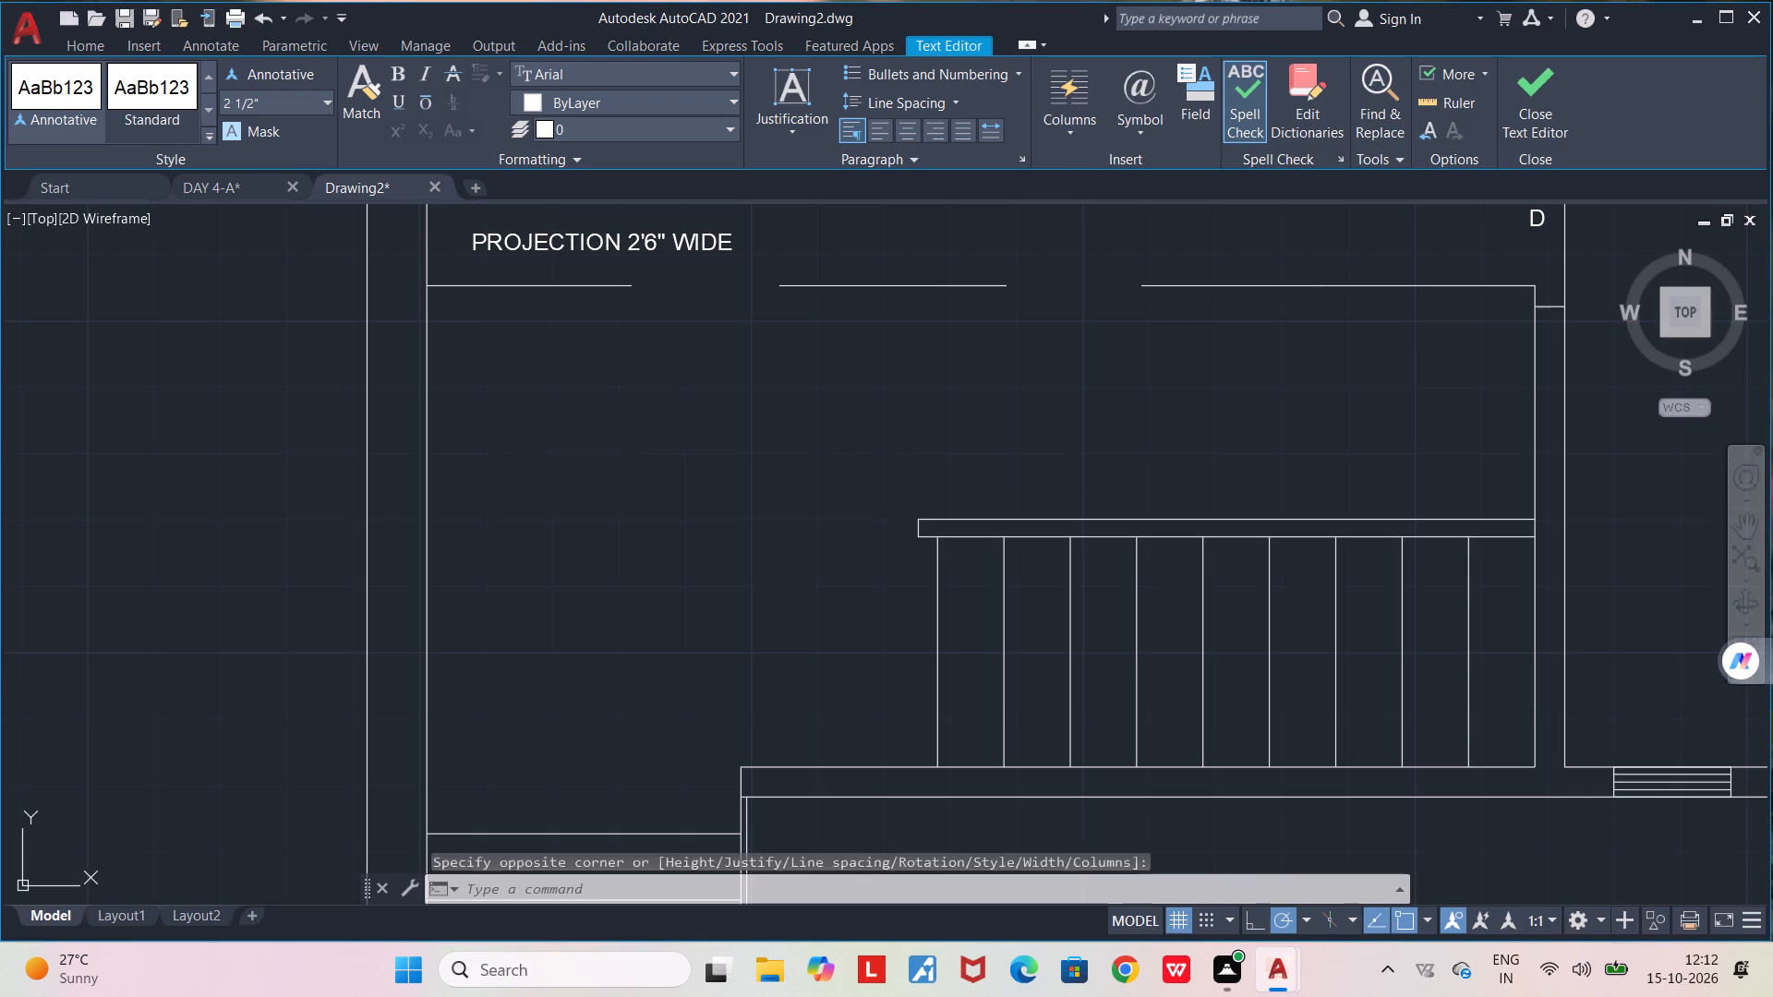
Add a two-line text label in the narrow room beside the courtyard reading BATH and 3'6"X8'3".
scroll(1075, 494, "down", 3)
middle_click_drag(1118, 488, 943, 488)
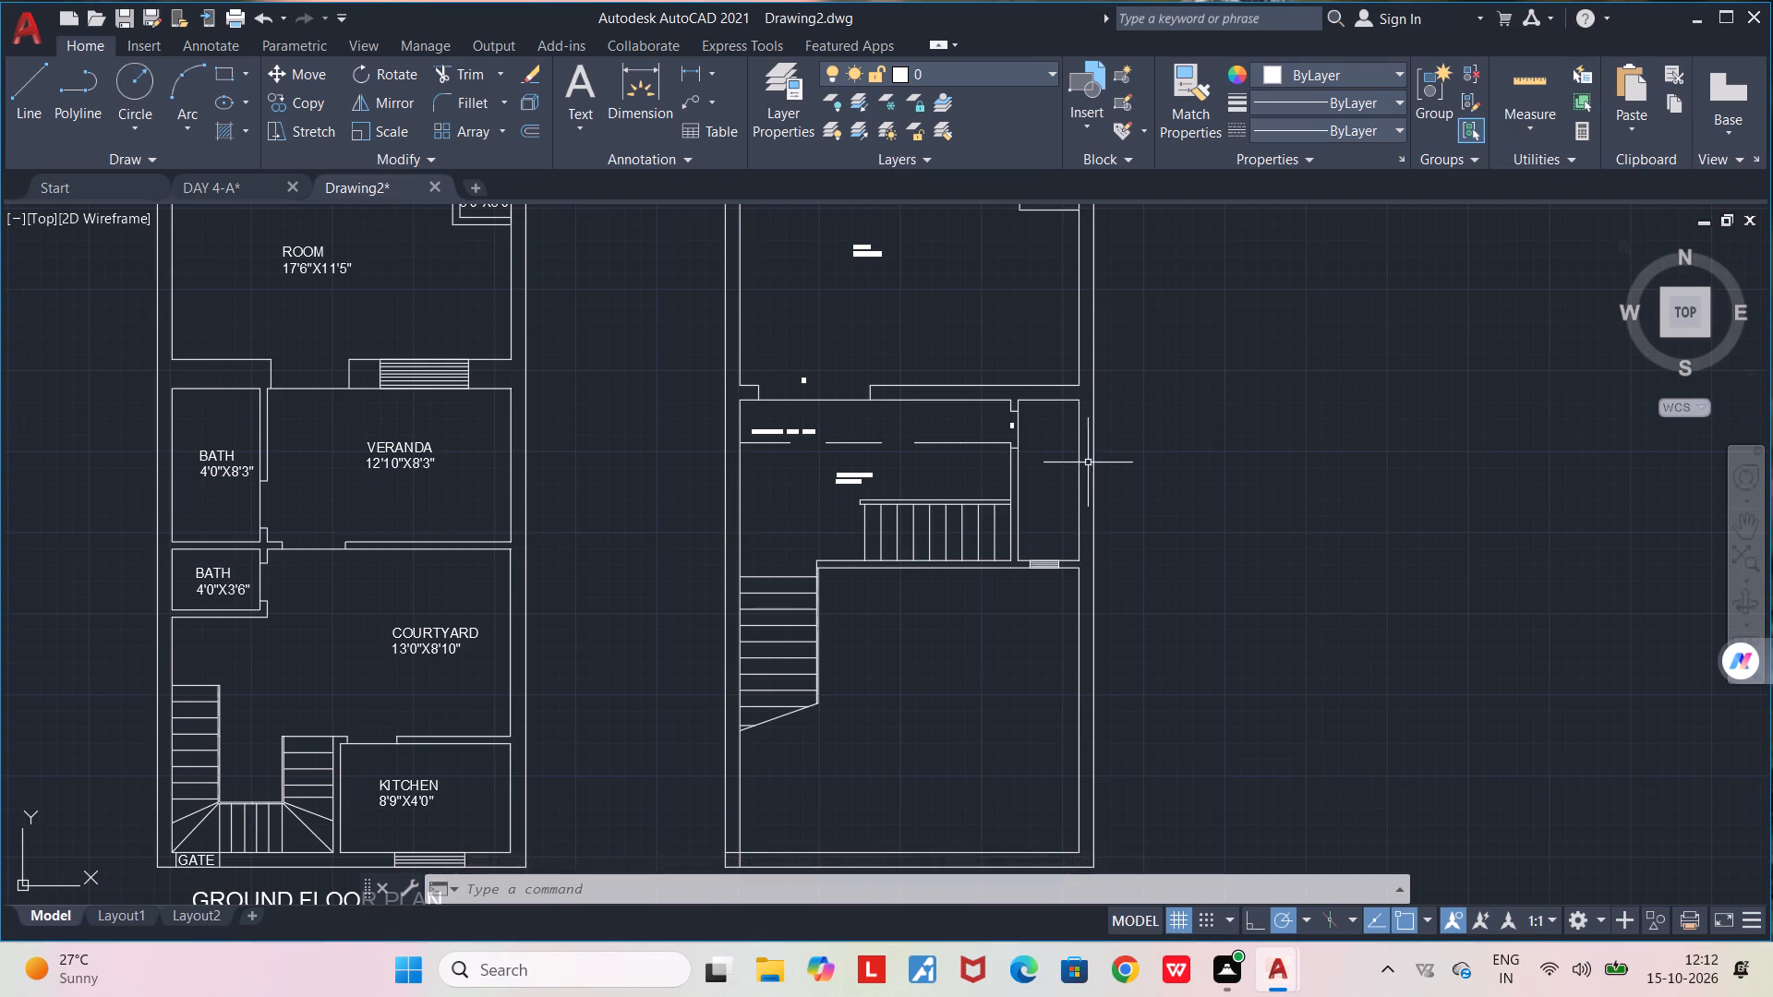
scroll(1046, 462, "up", 2)
middle_click_drag(1046, 463, 997, 597)
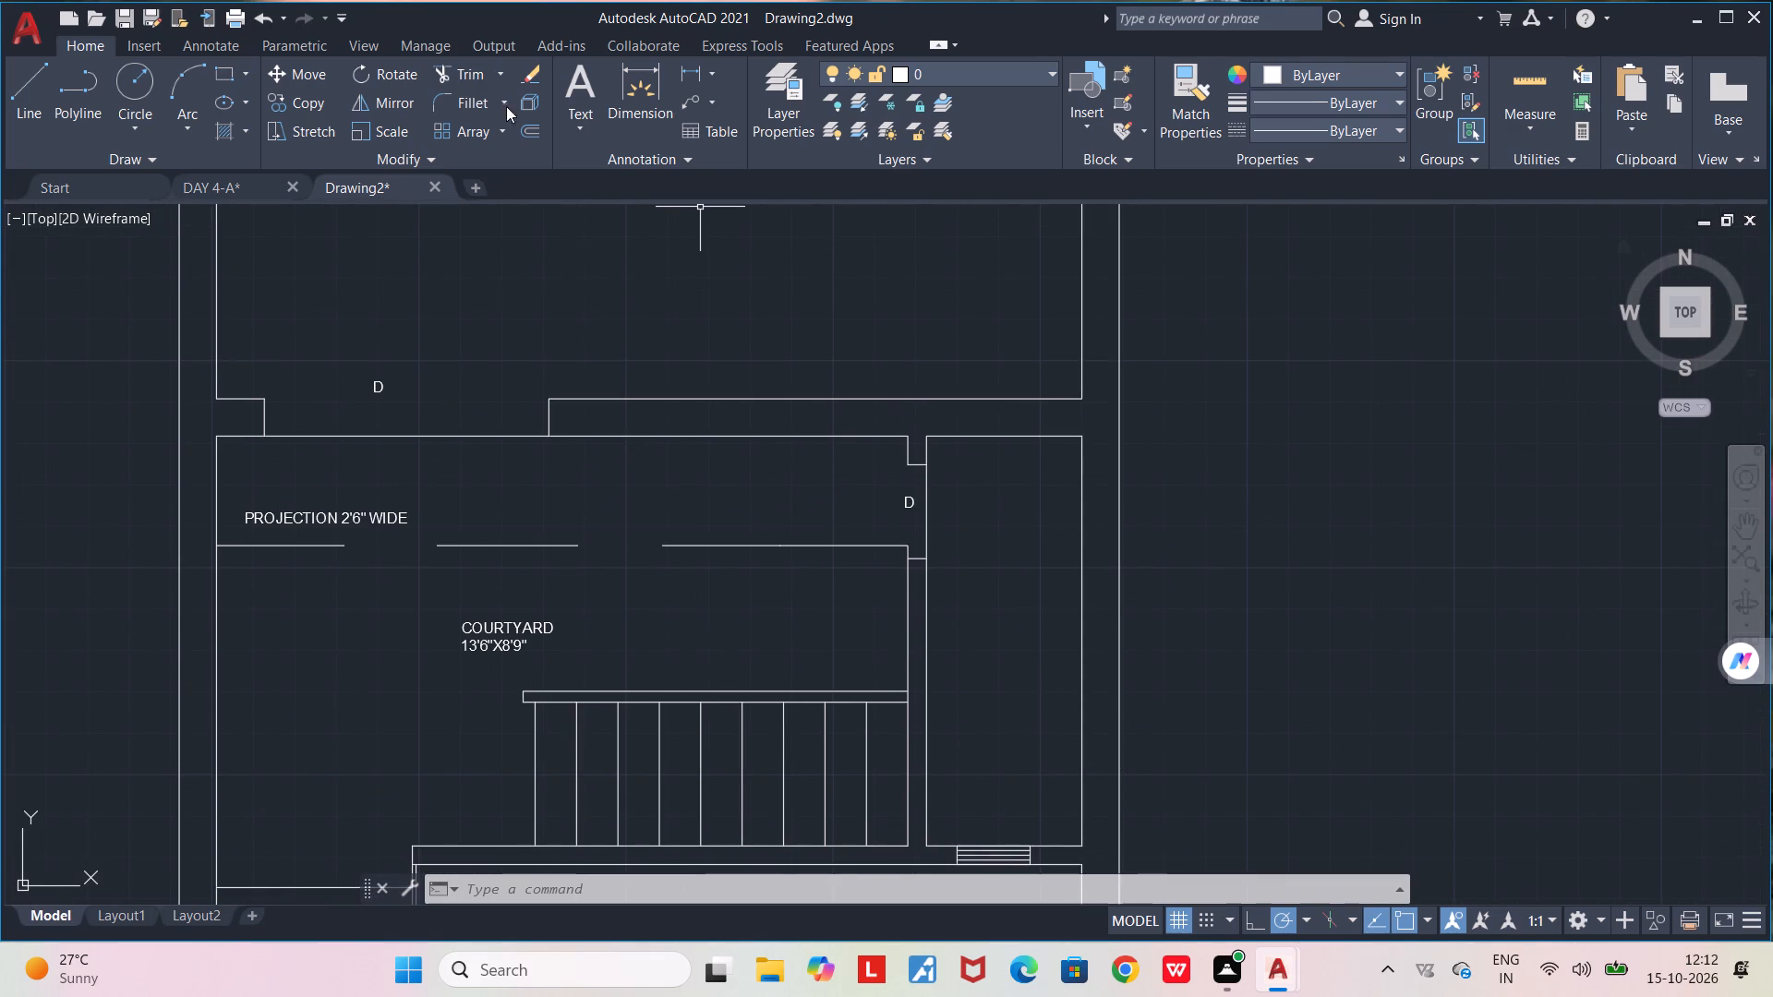
left_click(565, 88)
scroll(967, 599, "up", 1)
left_click(956, 523)
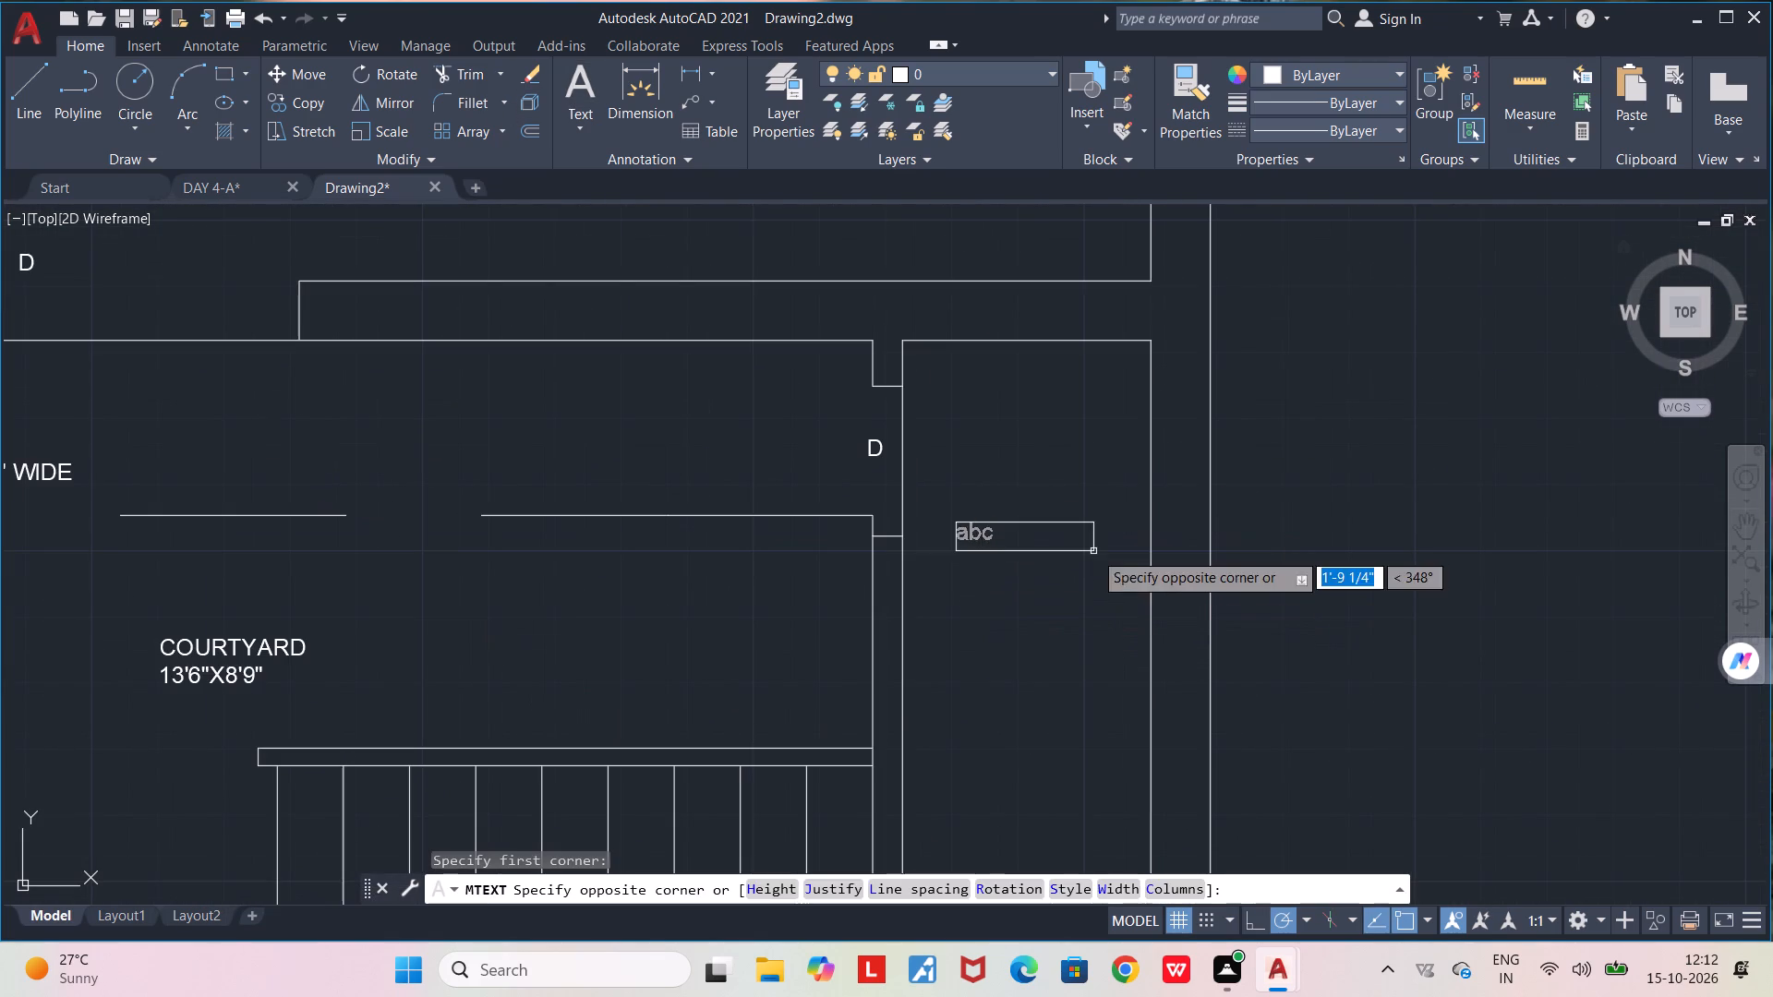
left_click(1093, 551)
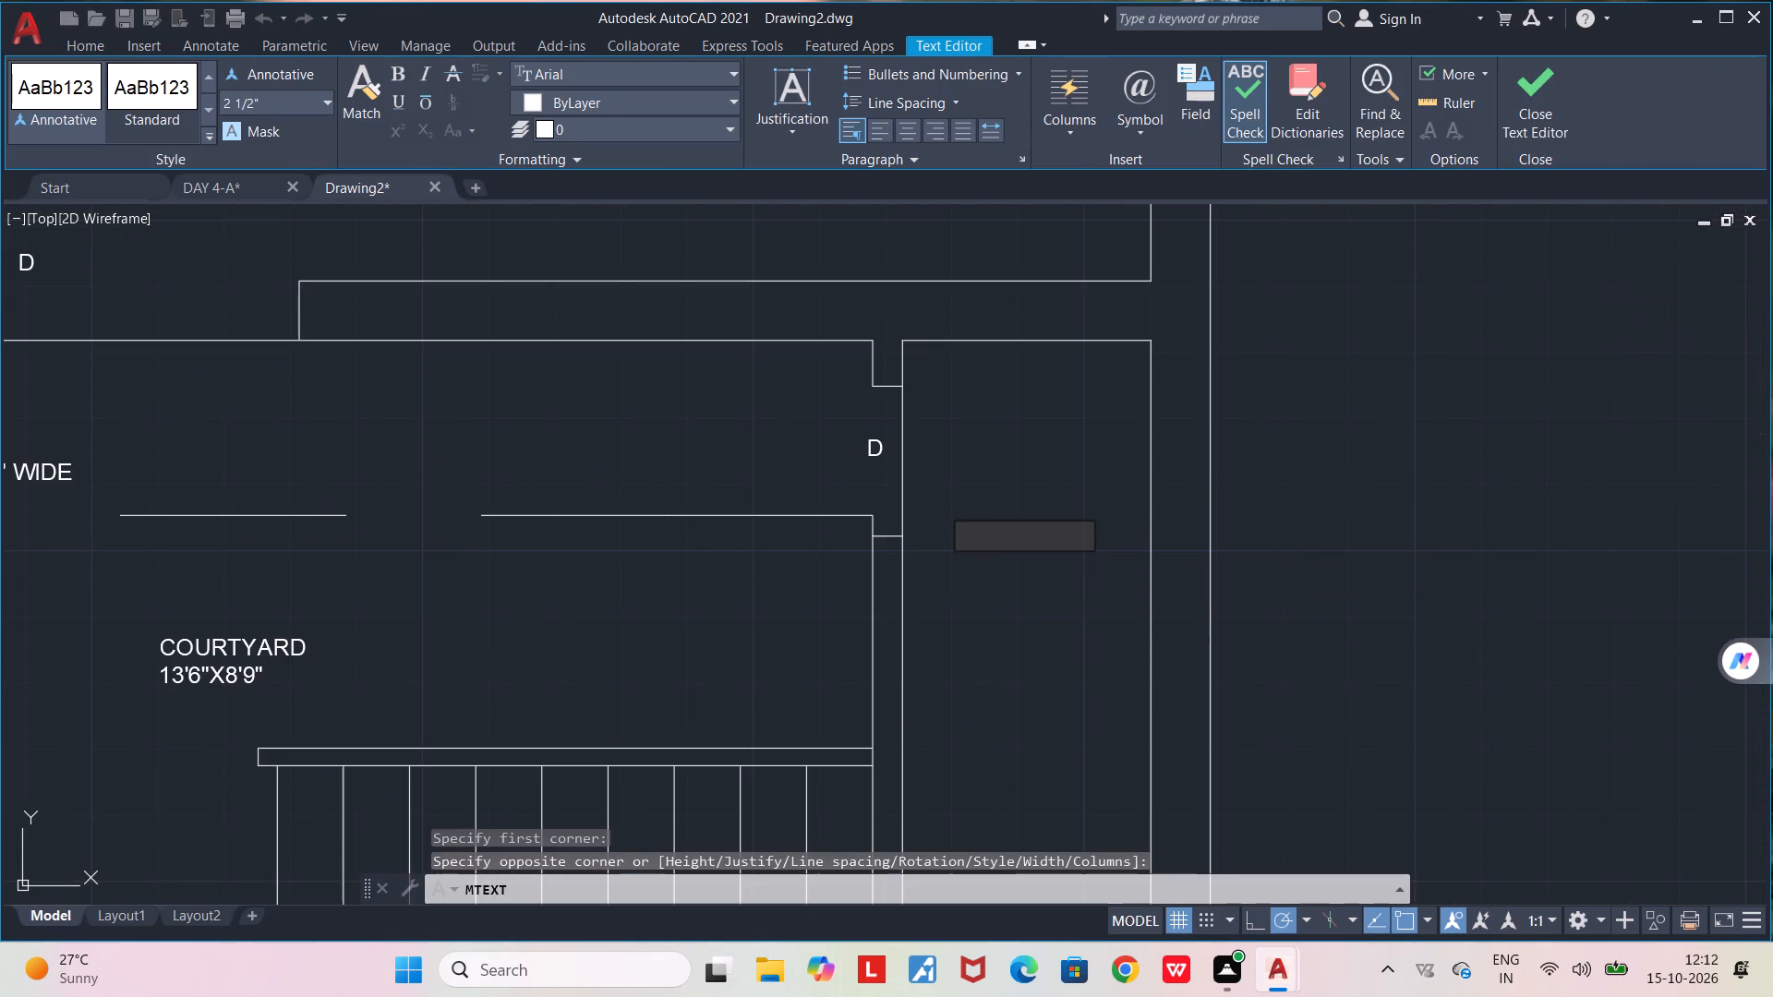
type("BA")
type("TH")
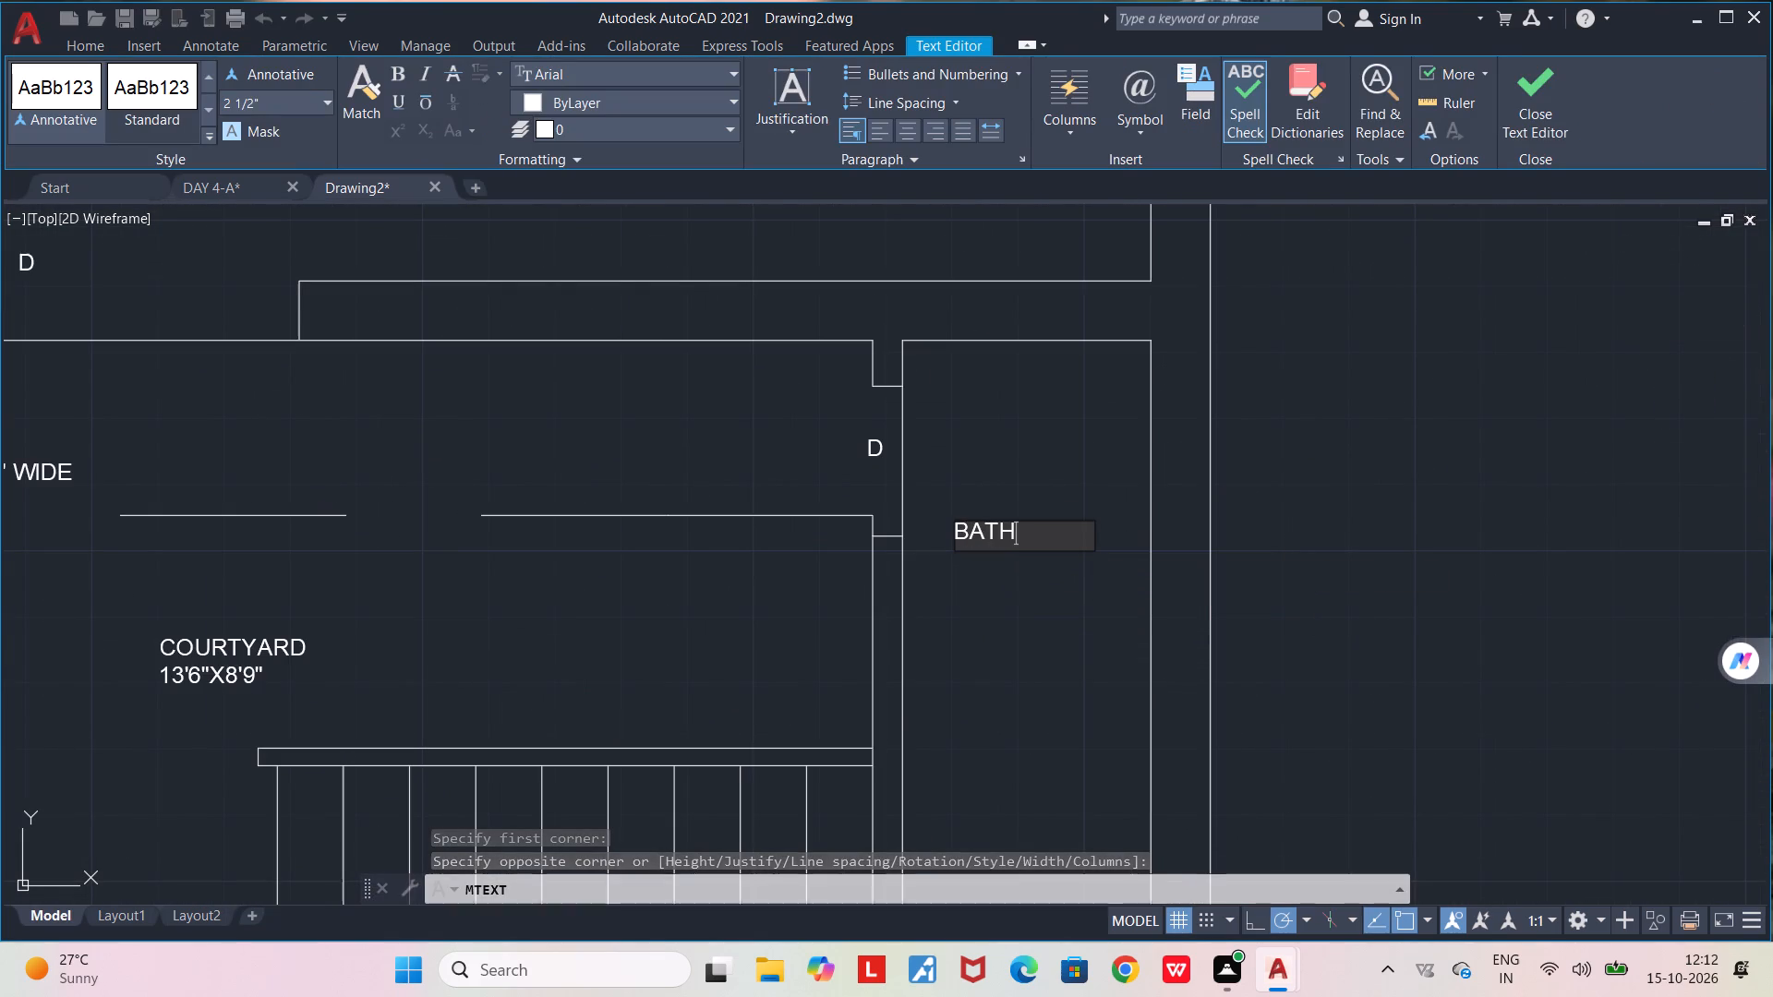
key("Return")
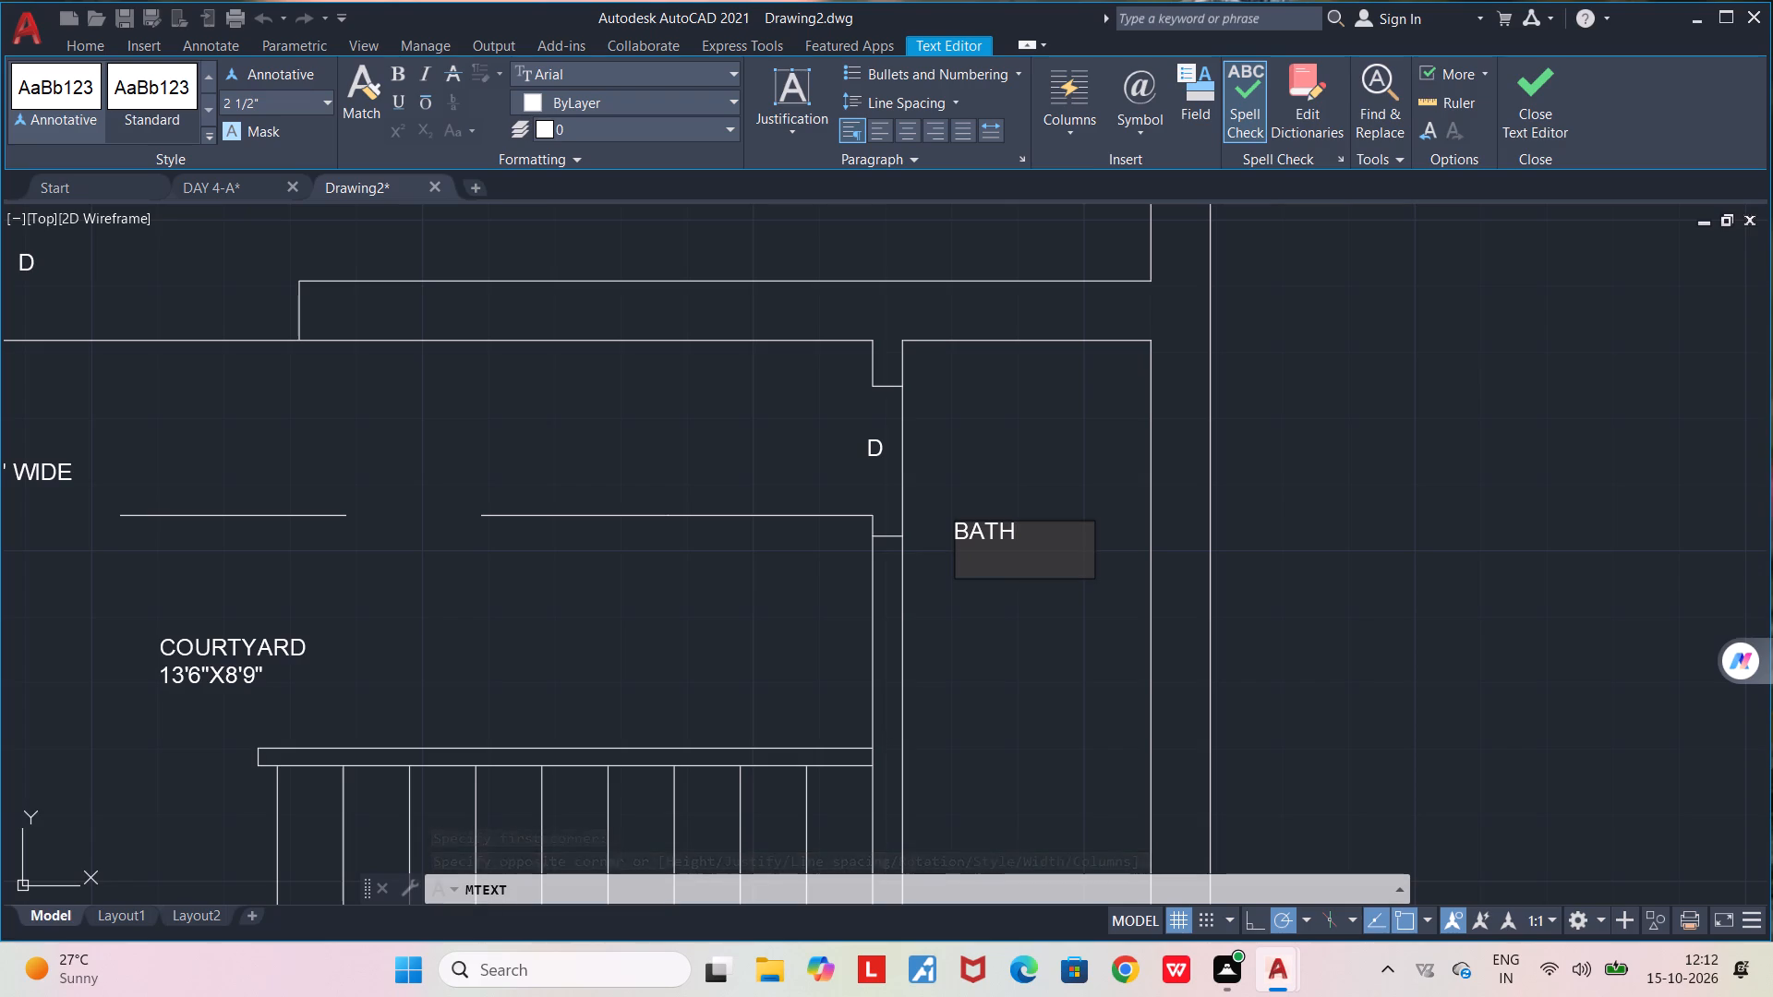
key("3")
key("apostrophe")
type("6\"")
key("x")
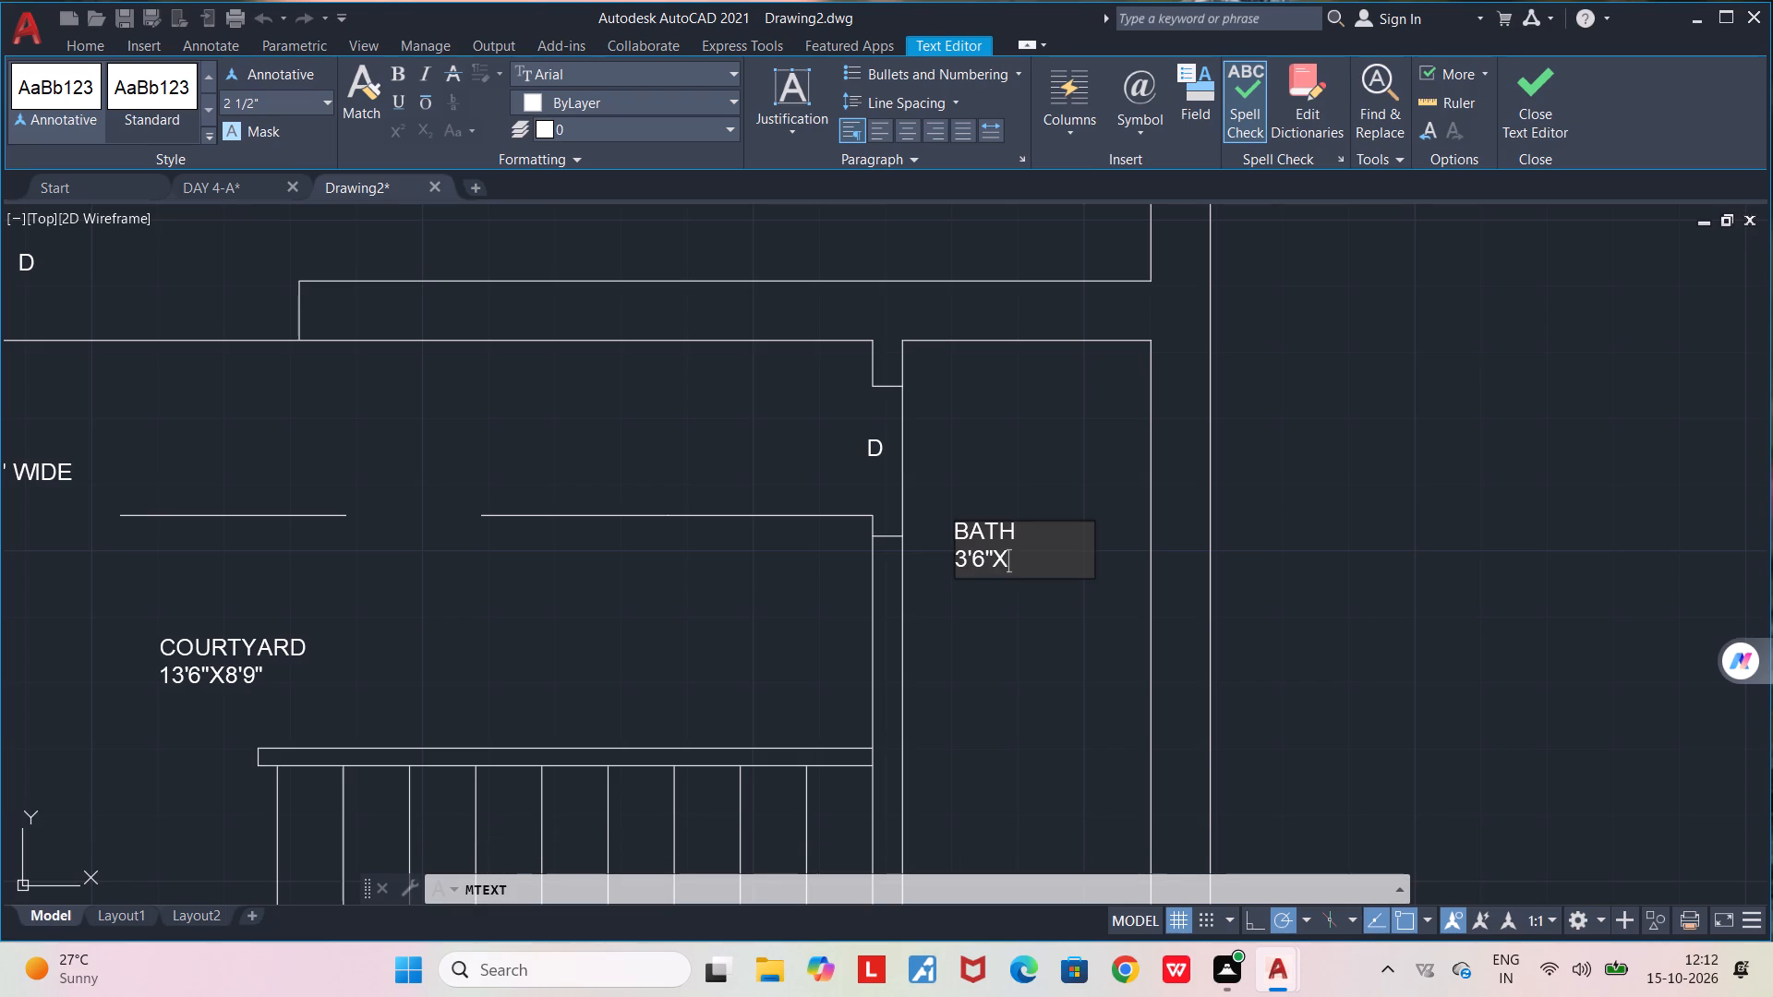
type("8'")
type("3\"")
left_click(1083, 750)
Move the top room's D label down into its door opening, between the two wall ends.
scroll(1060, 726, "down", 2)
middle_click_drag(1044, 713, 1269, 622)
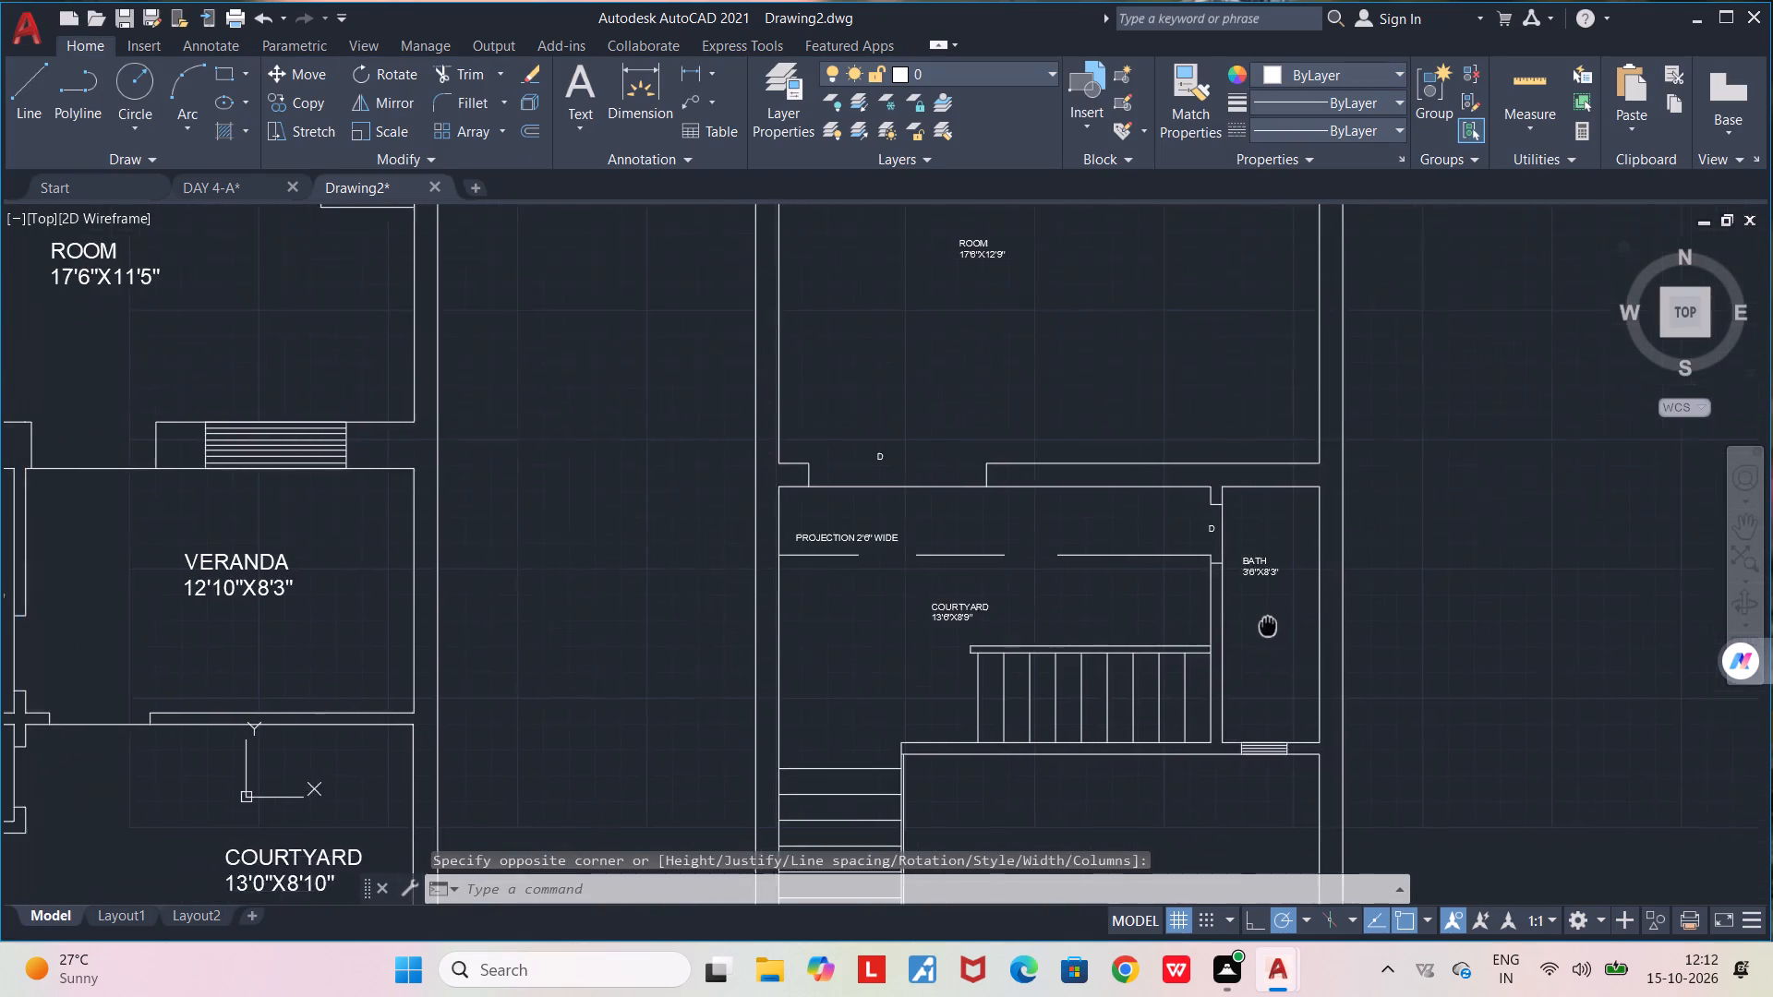
middle_click_drag(1269, 622, 1286, 613)
scroll(1286, 613, "down", 2)
scroll(1101, 553, "up", 3)
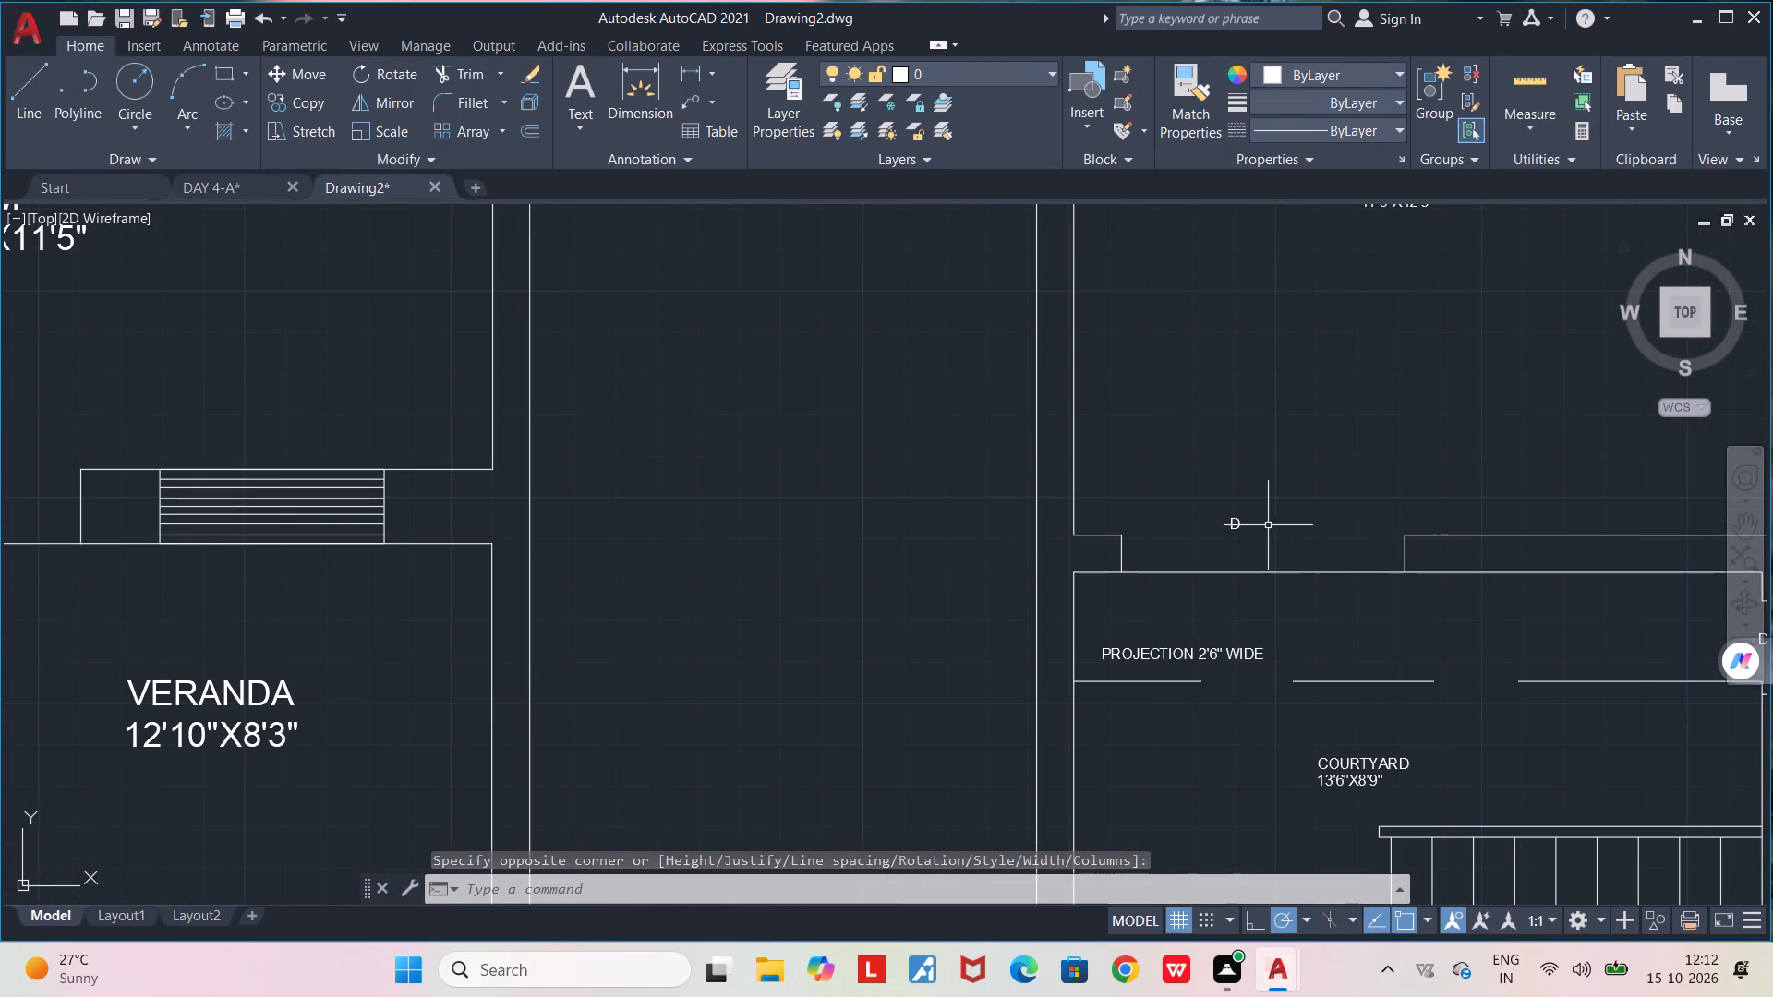
left_click(1241, 523)
scroll(1242, 523, "up", 3)
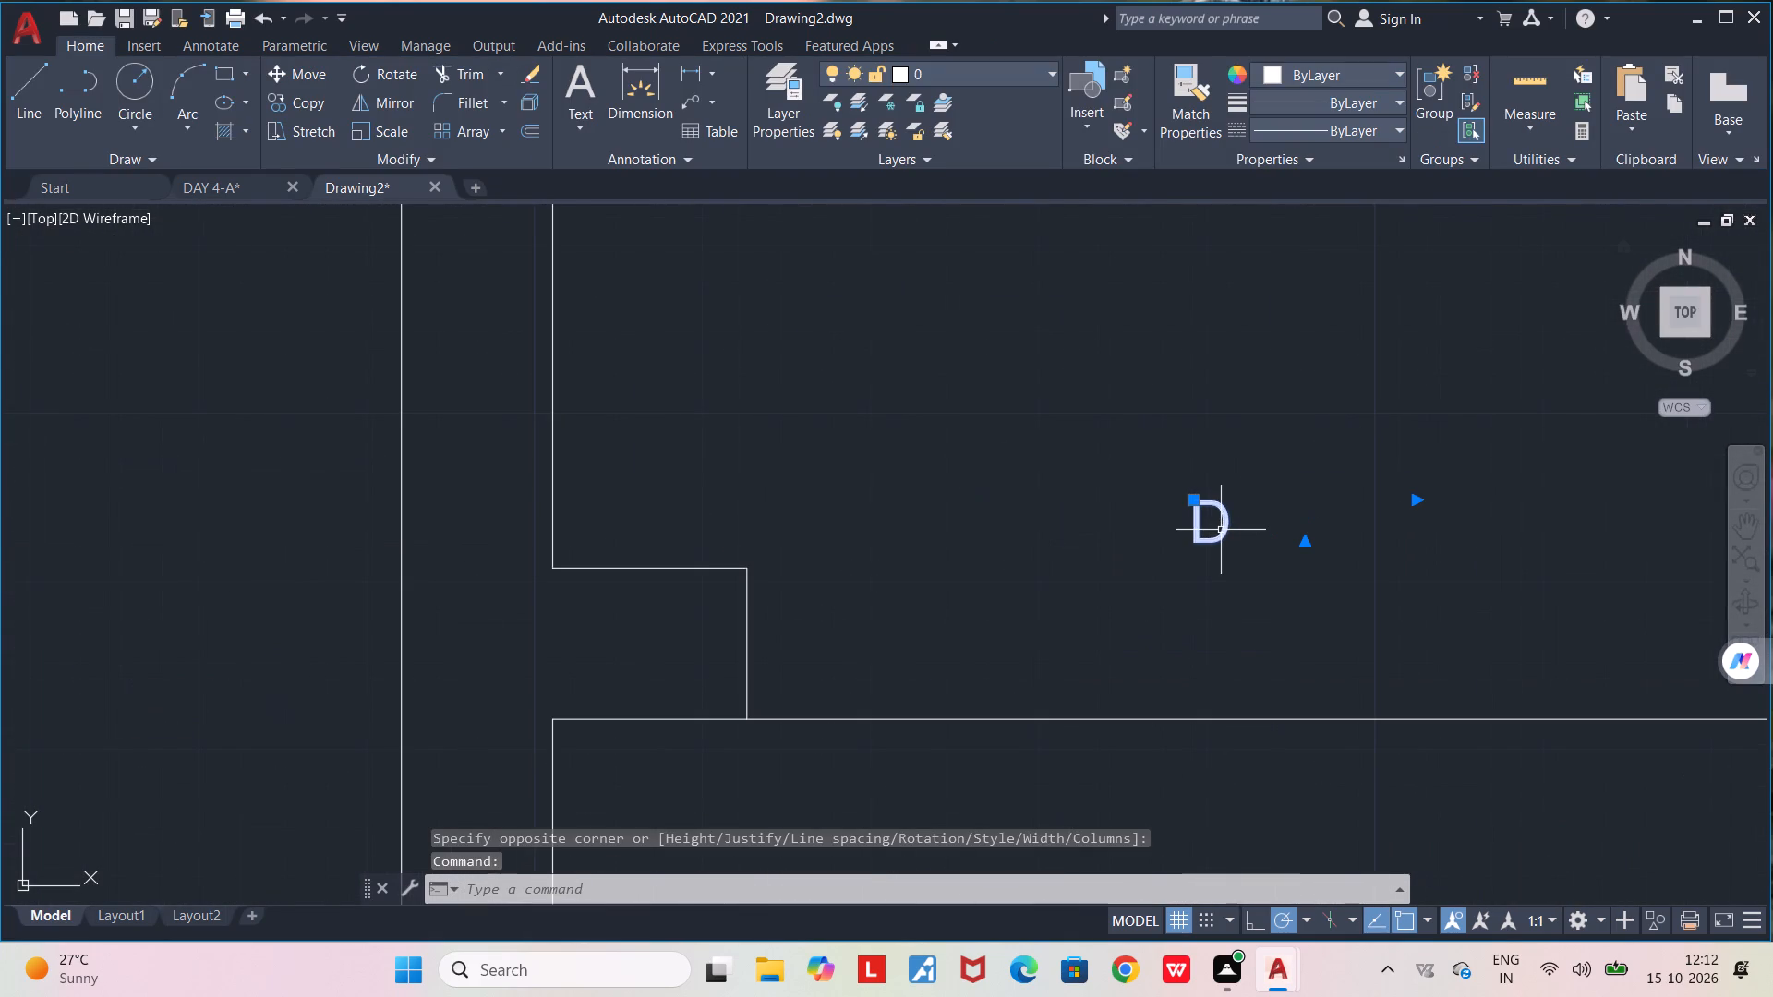
left_click_drag(1222, 530, 1248, 650)
scroll(1241, 645, "down", 3)
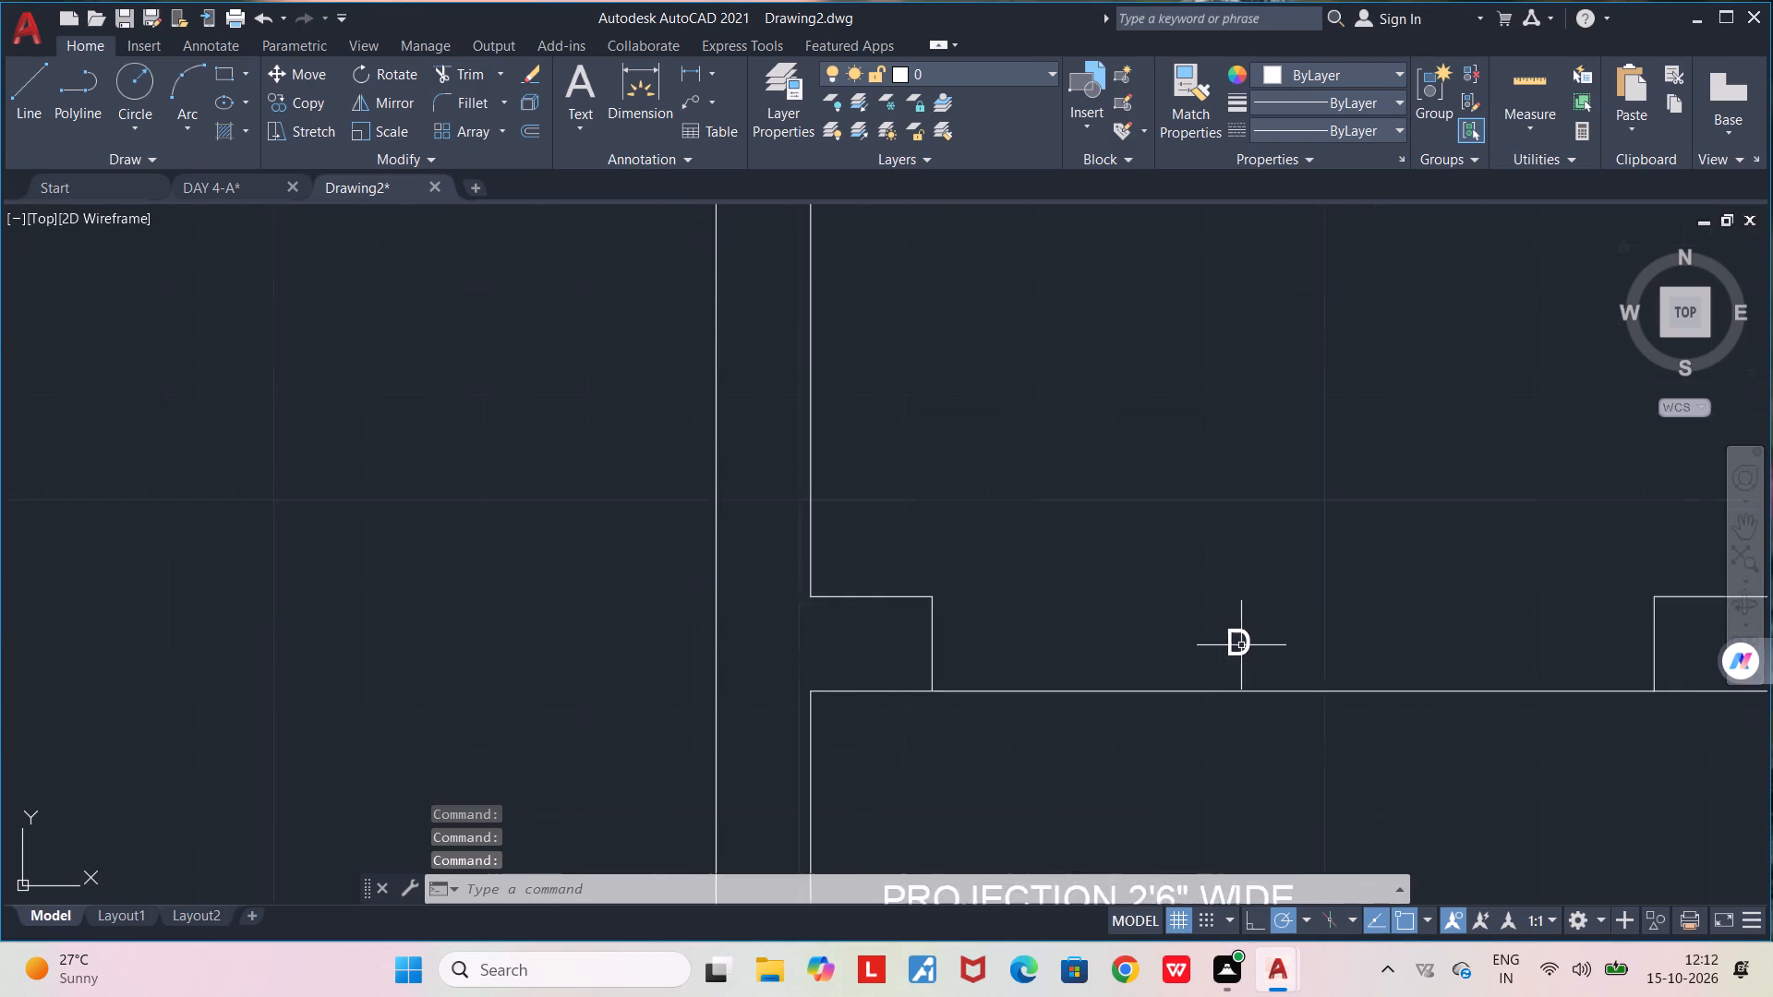
Move the bath's D label sideways into its door opening, within the wall thickness.
scroll(1241, 645, "down", 1)
middle_click_drag(1323, 605, 1013, 524)
scroll(1244, 631, "up", 4)
scroll(1322, 617, "up", 1)
middle_click_drag(1319, 615, 1119, 580)
left_click(1140, 513)
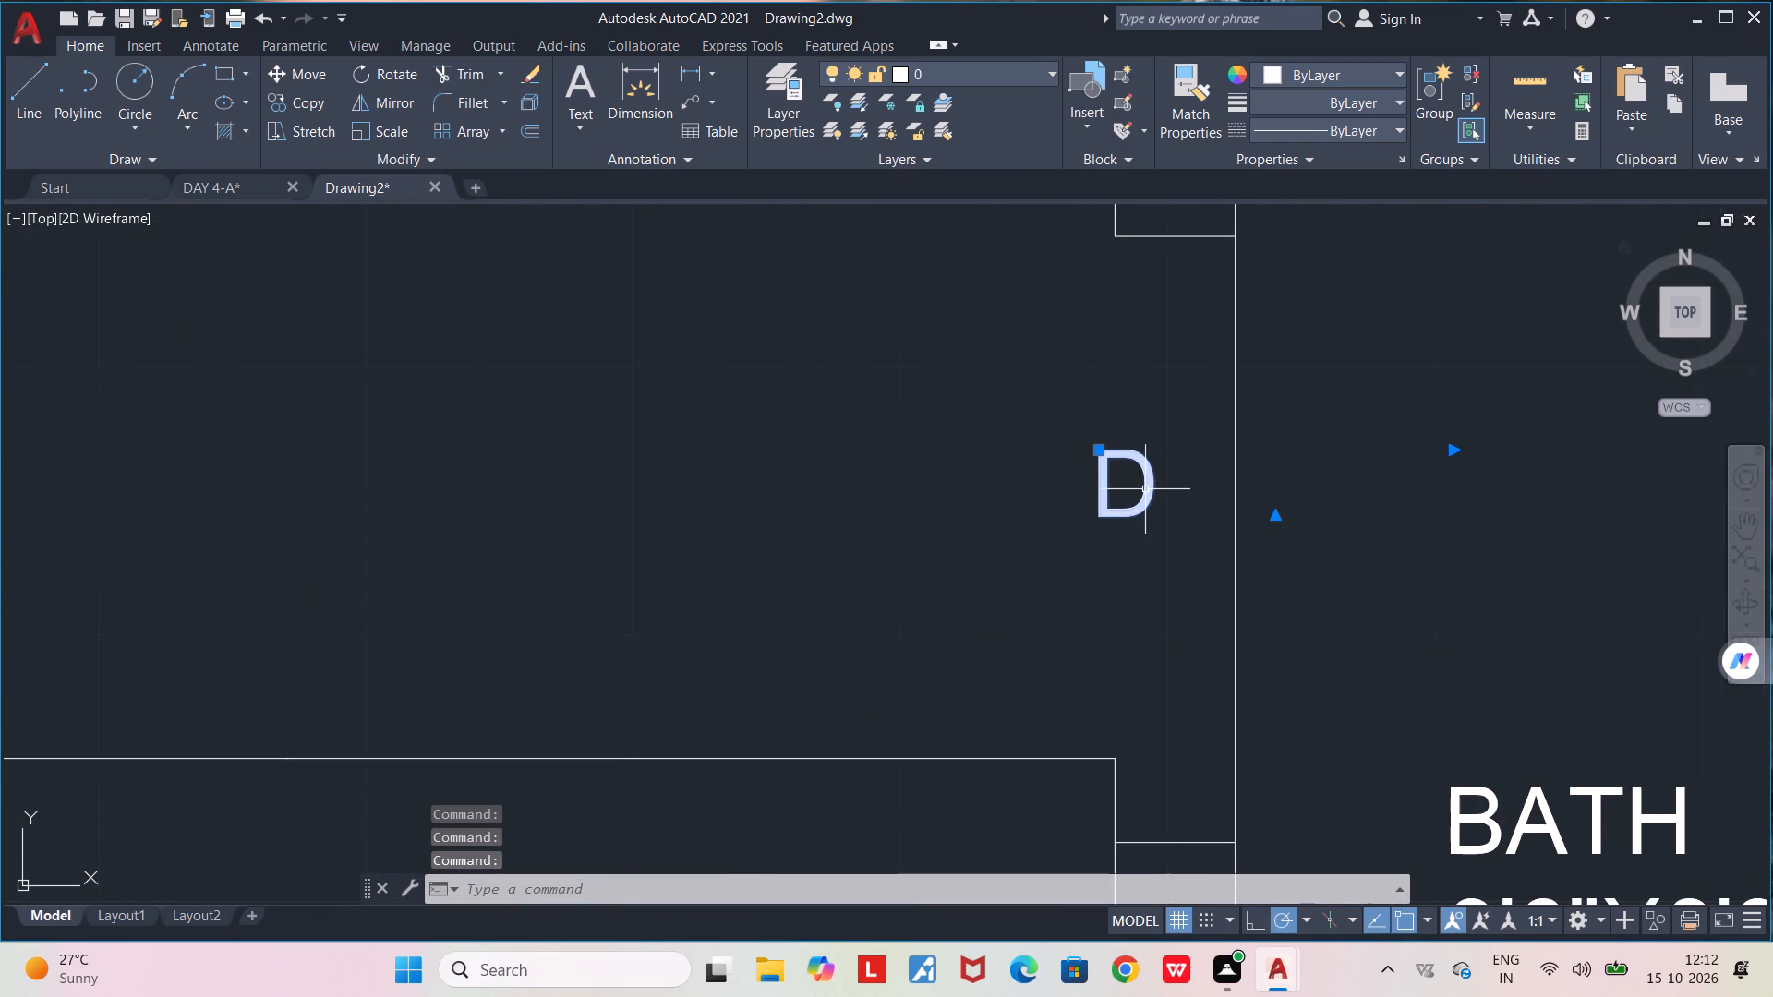
left_click_drag(1149, 487, 1193, 524)
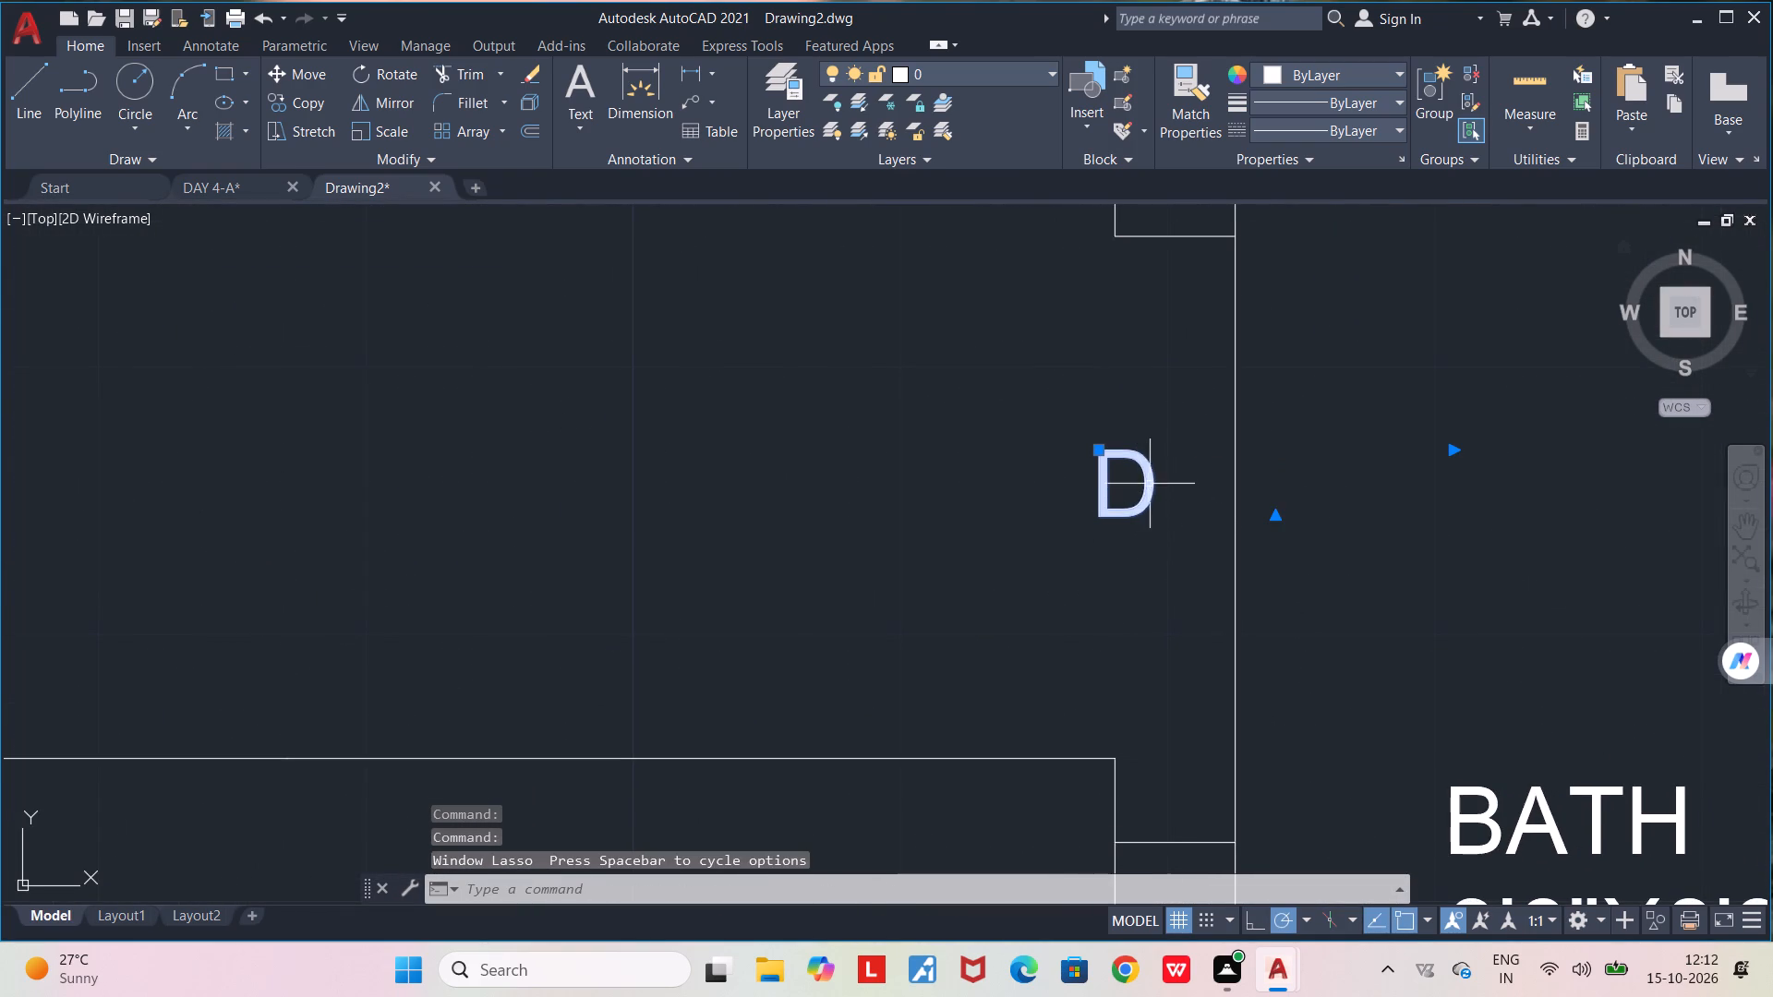
left_click_drag(1148, 484, 1198, 487)
scroll(1166, 516, "down", 2)
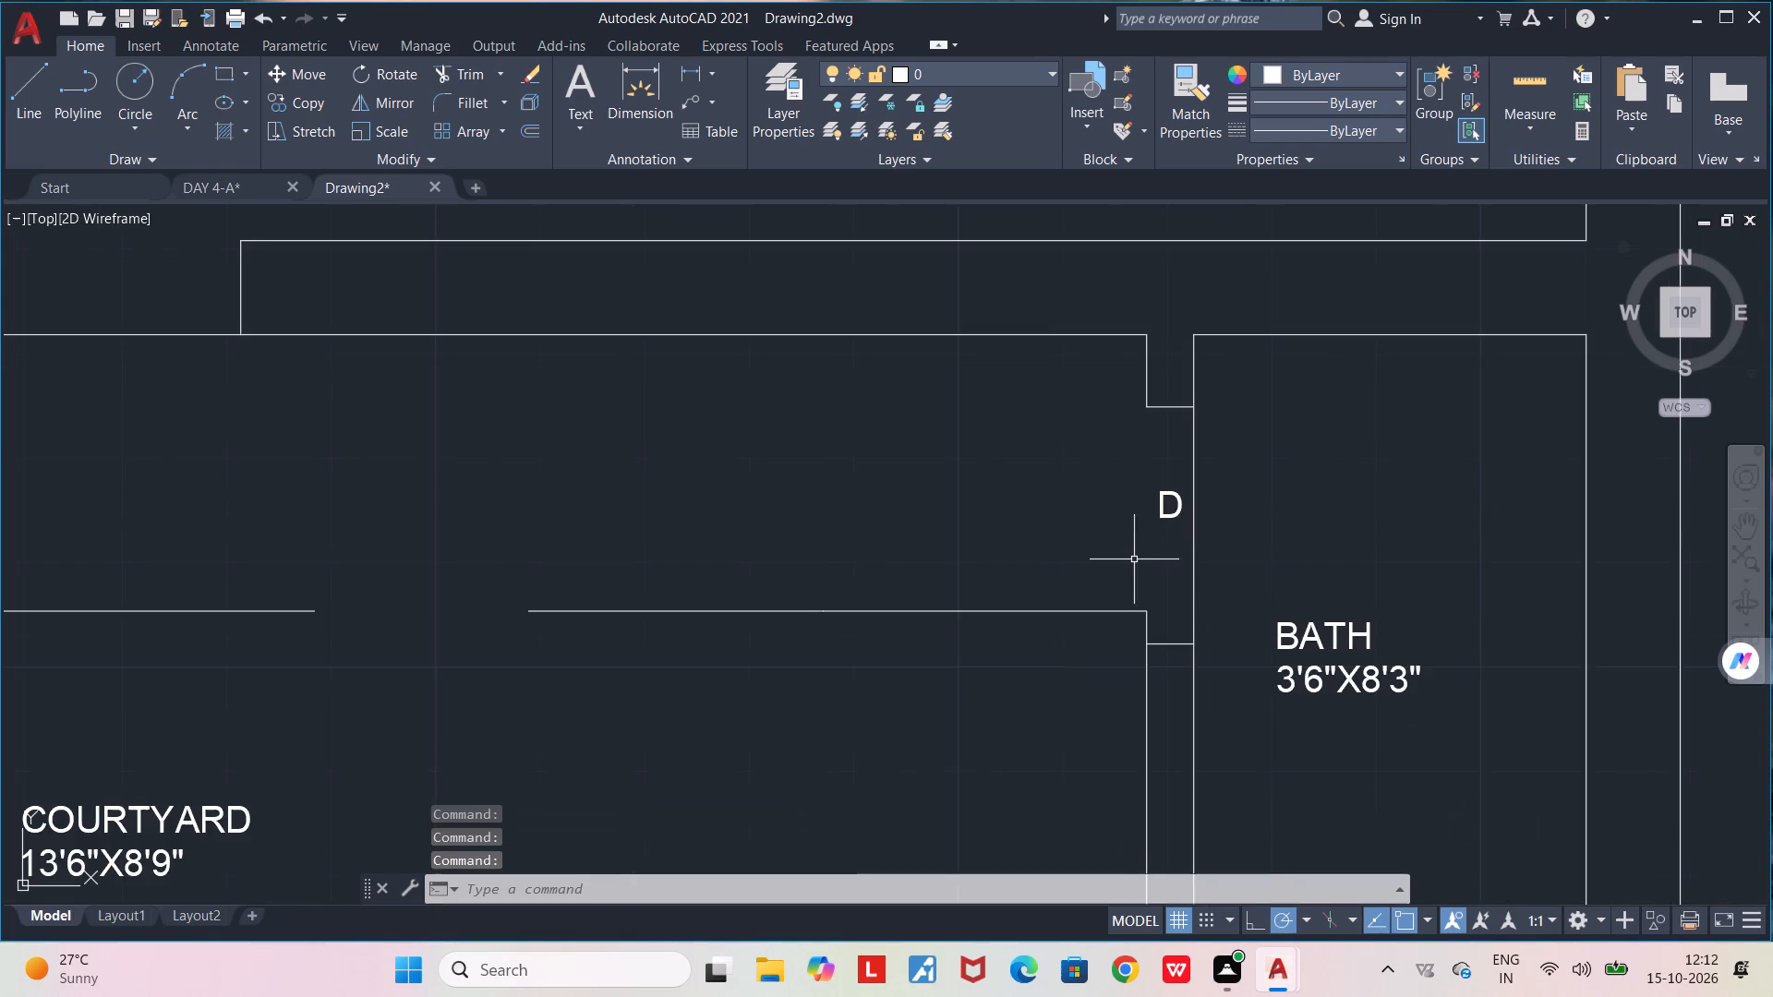
Add a text label reading OPEN TO SKY in the large area beside the lower stair flight of the second plan.
scroll(1123, 556, "down", 3)
middle_click_drag(1074, 607, 1176, 592)
scroll(1176, 592, "down", 1)
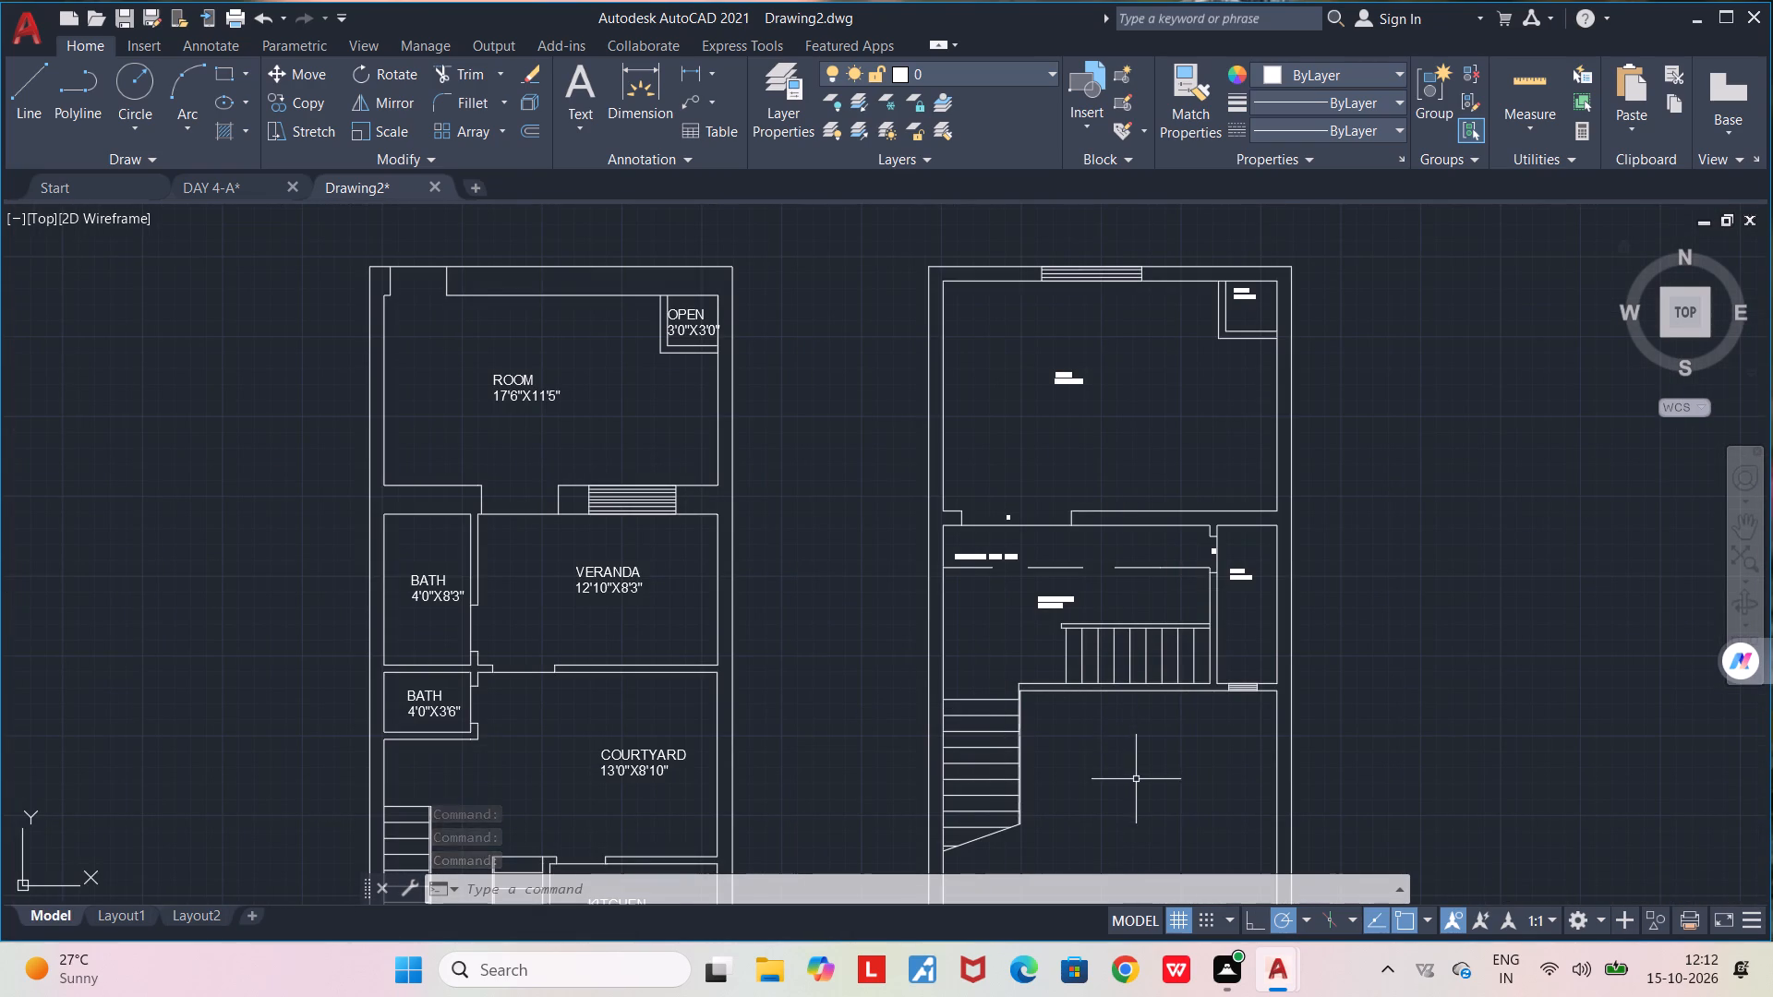
middle_click_drag(1135, 778, 1098, 635)
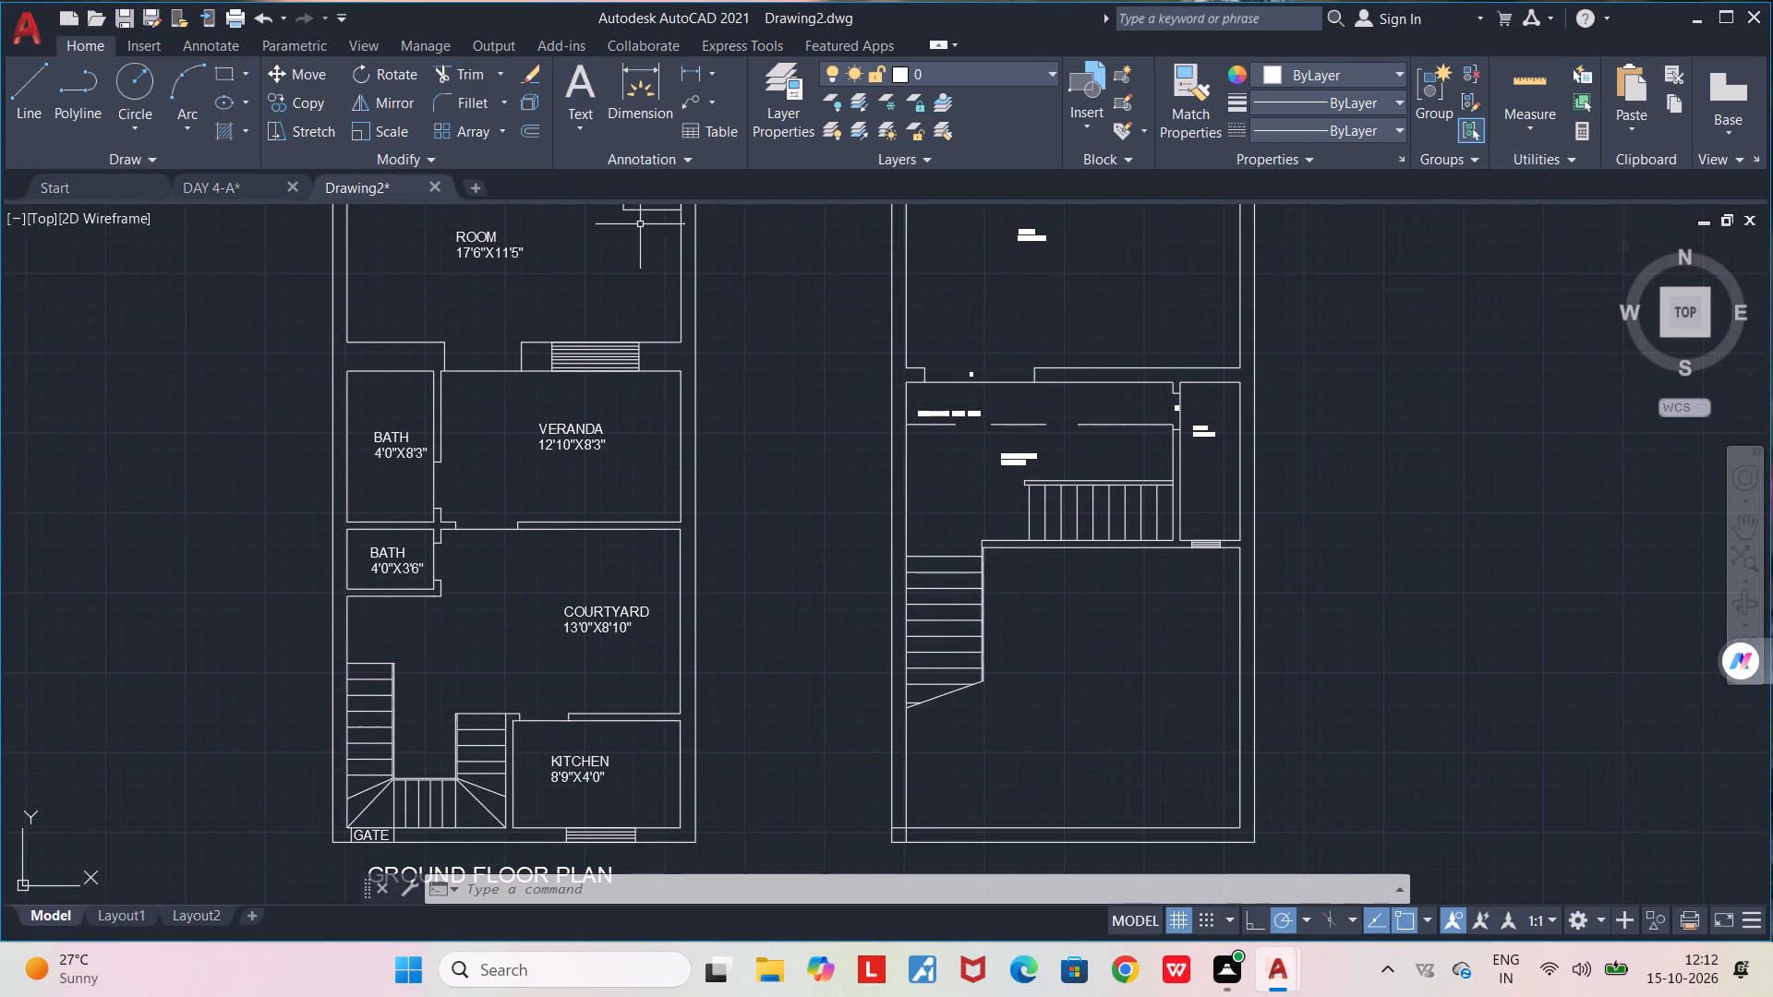
left_click(583, 59)
left_click(585, 82)
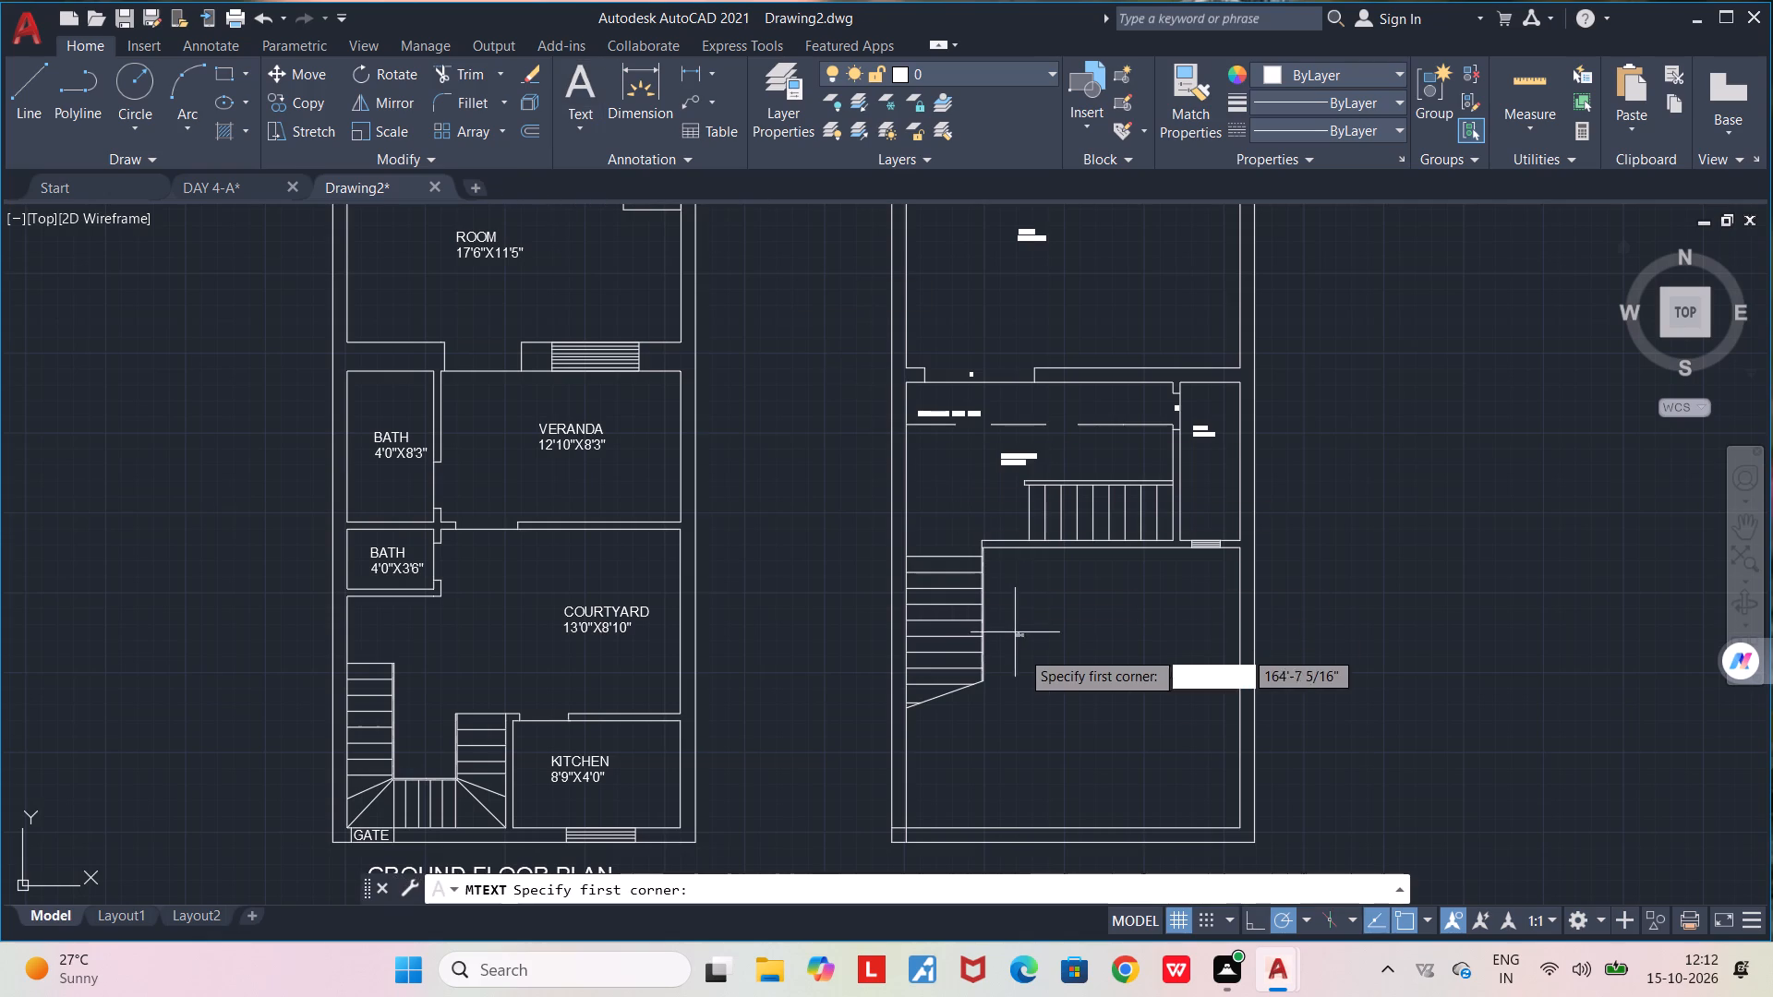
scroll(1035, 679, "up", 1)
left_click(1082, 647)
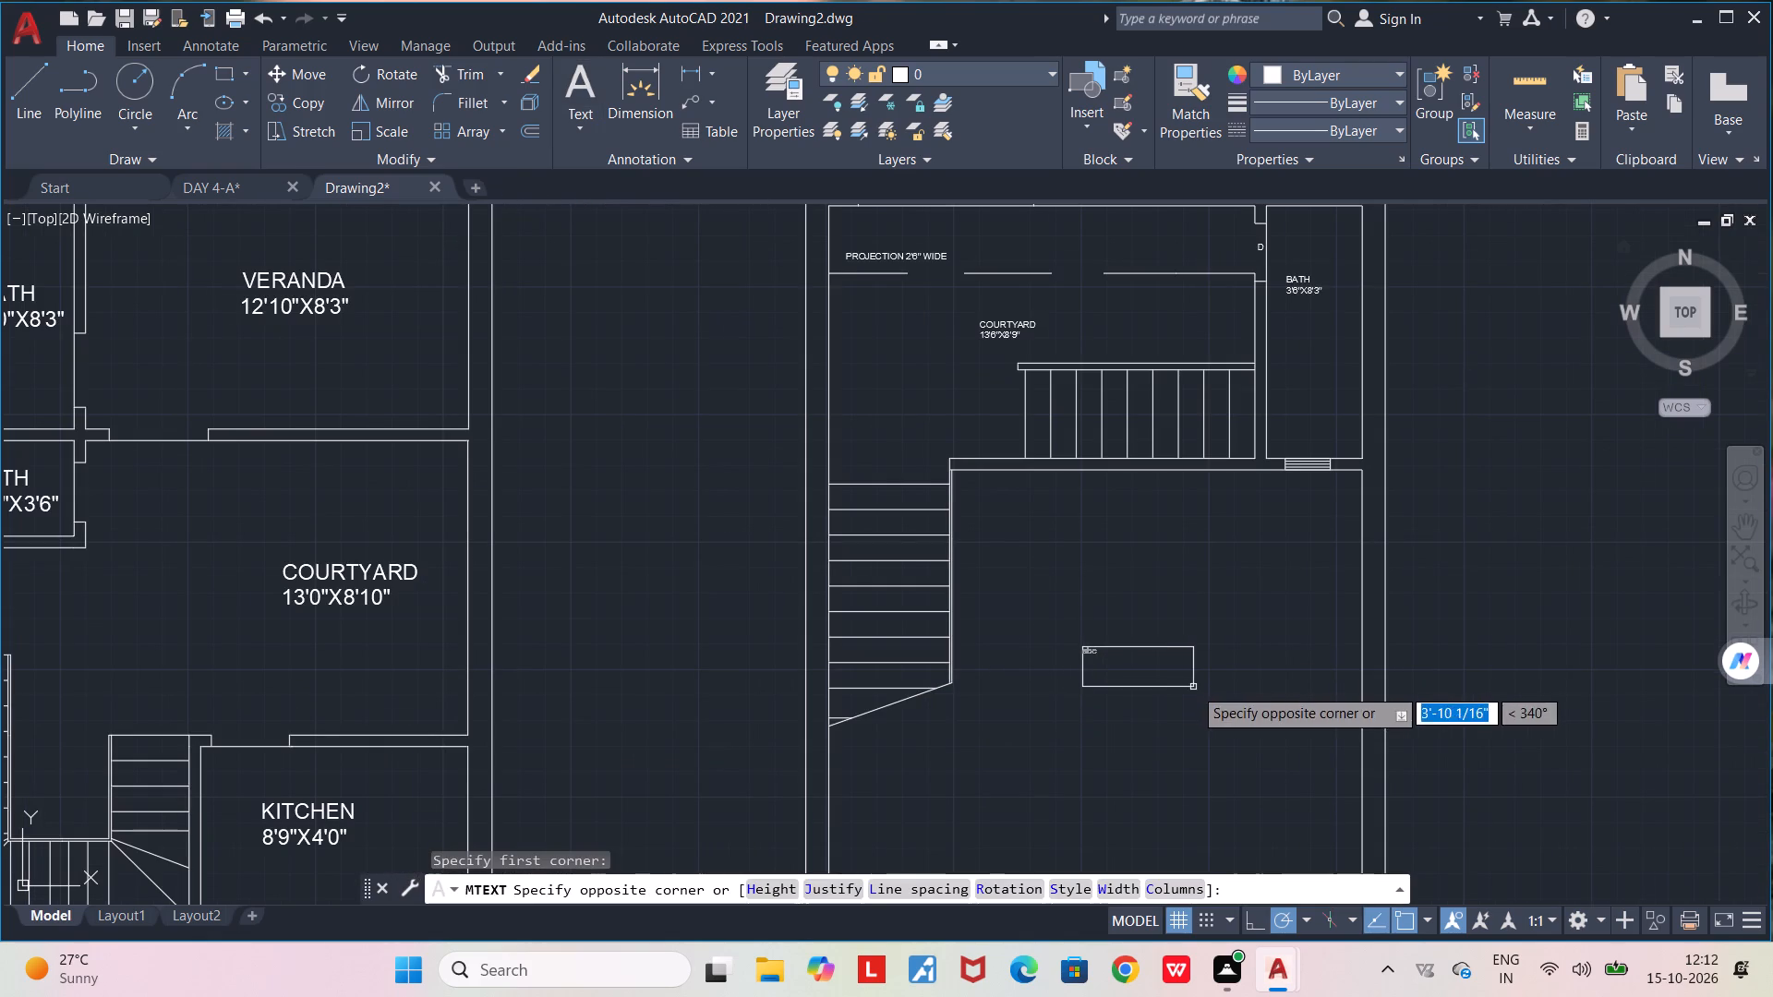
left_click(1193, 687)
type("OPEN TO SKY")
key("space")
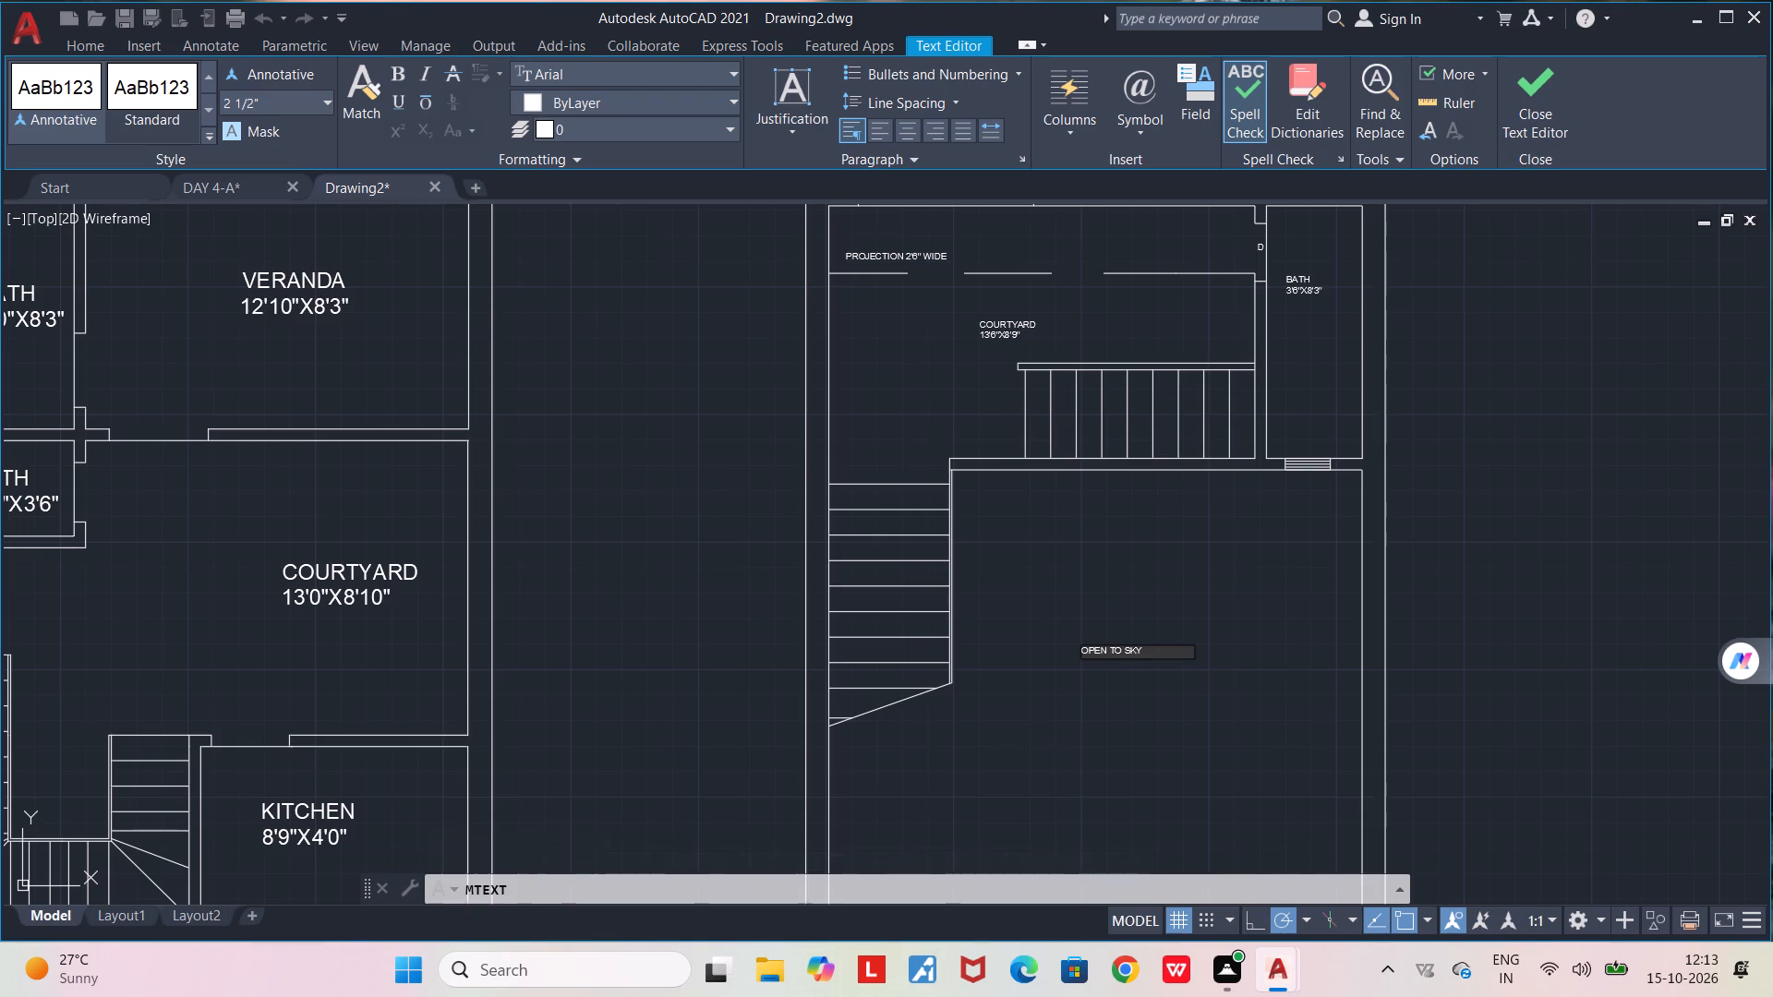
left_click(1150, 709)
Trim the overlapping inner wall line ends at the second plan's lower-left outer corner.
scroll(1150, 710, "down", 2)
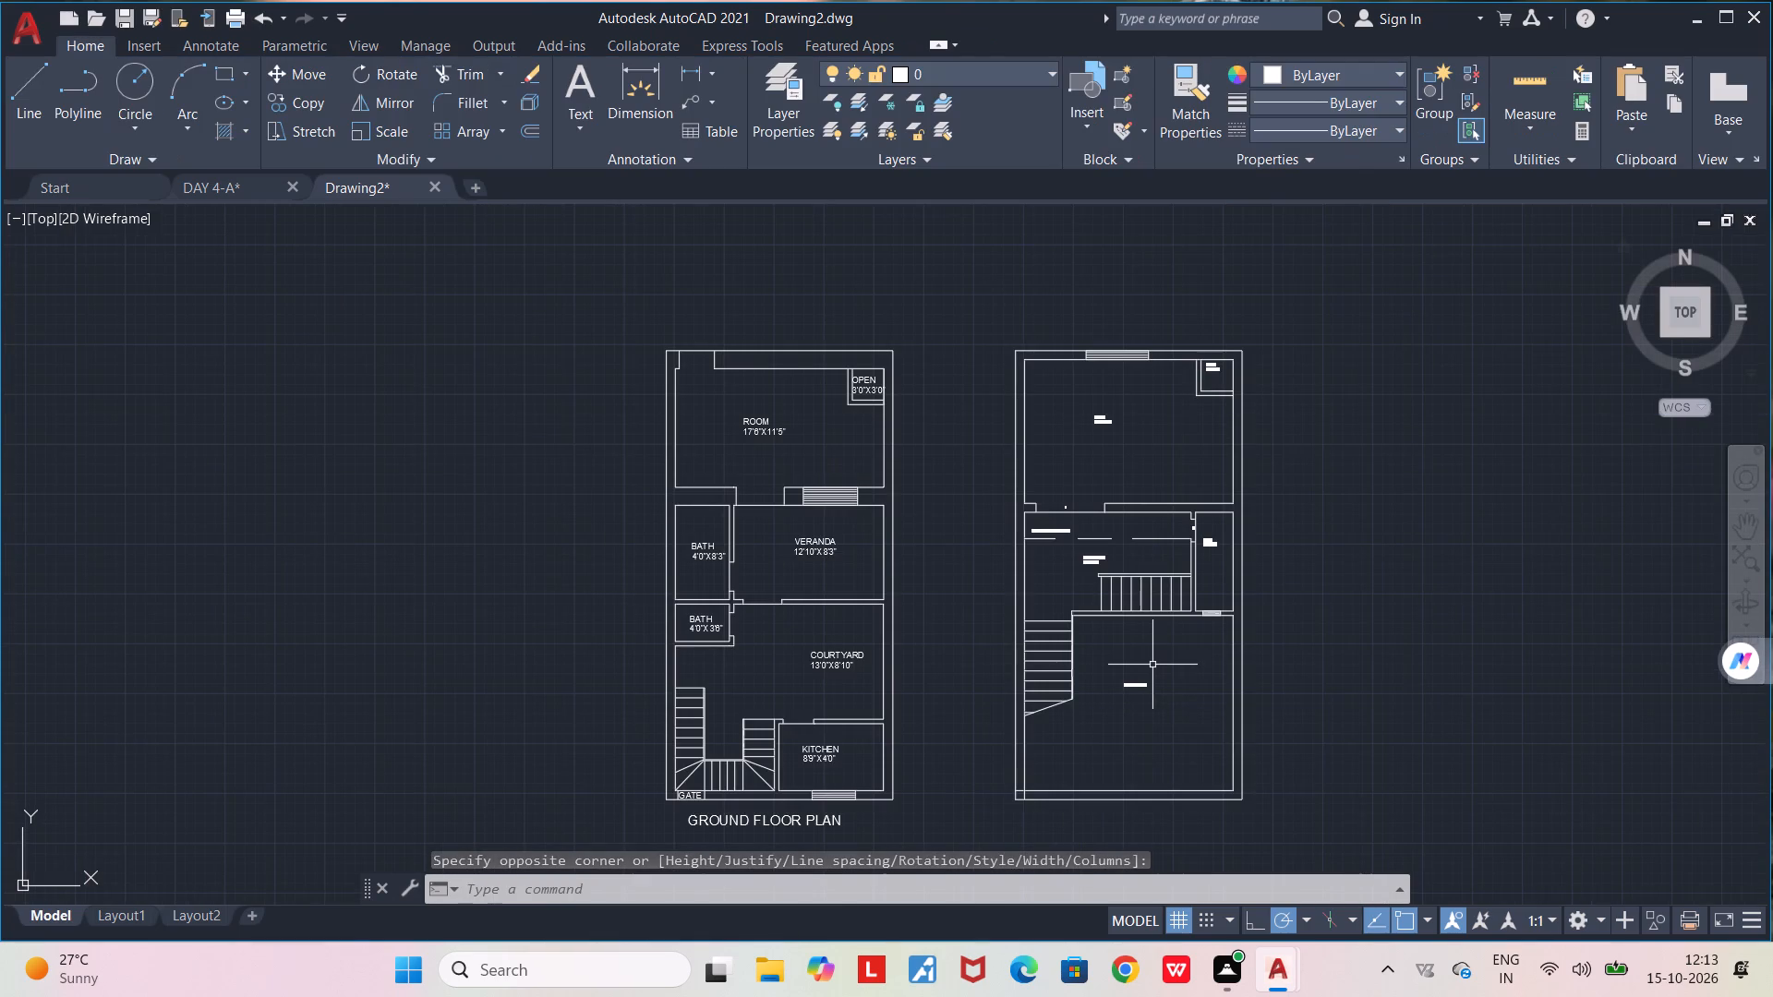
middle_click_drag(1128, 745, 1102, 616)
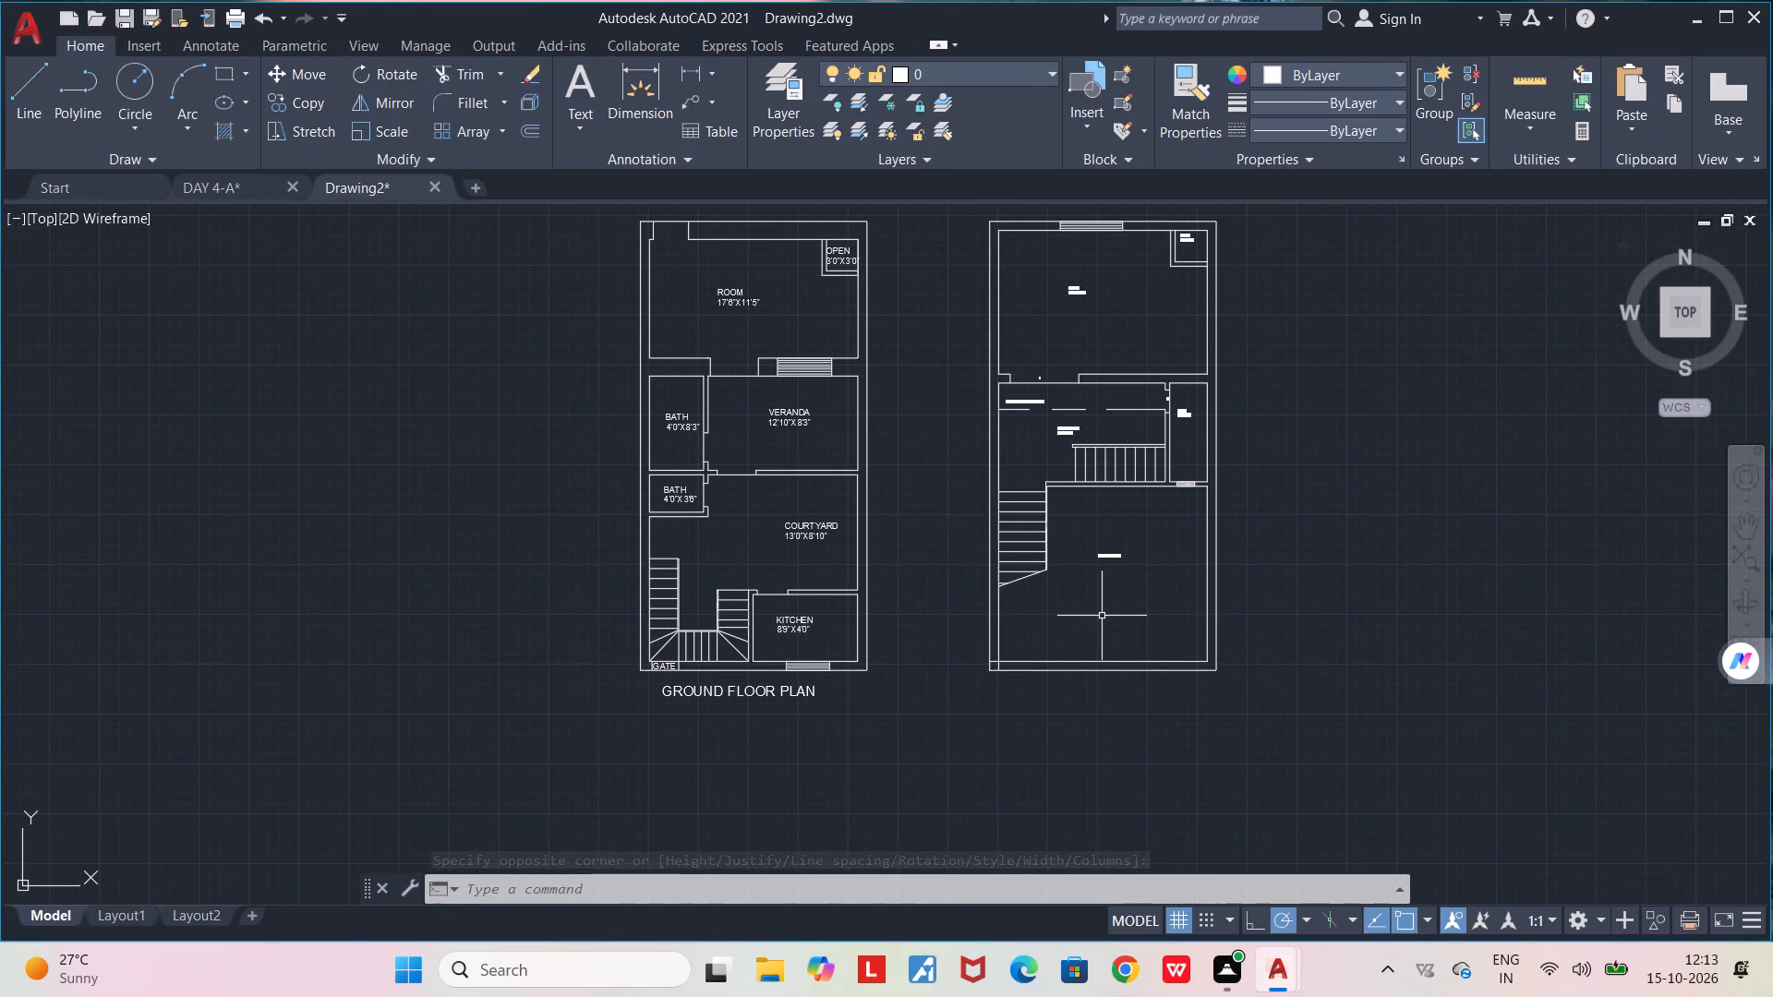
scroll(1057, 615, "up", 1)
scroll(1004, 674, "up", 1)
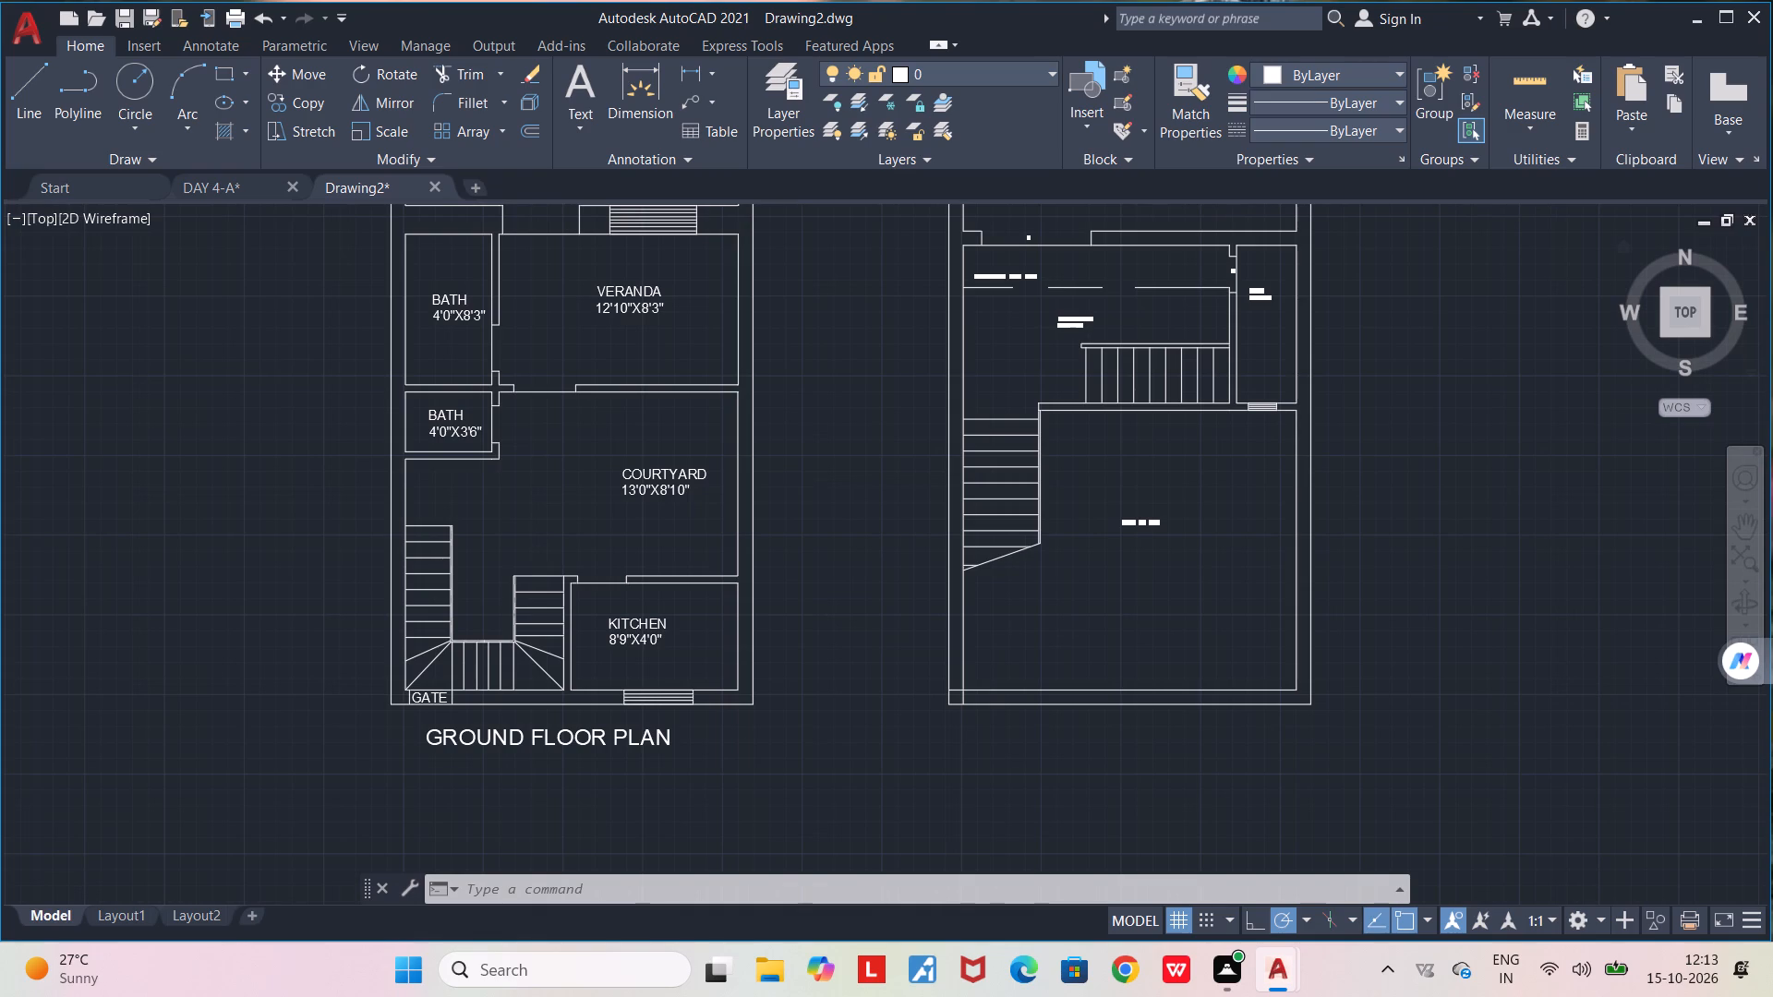
type("TR")
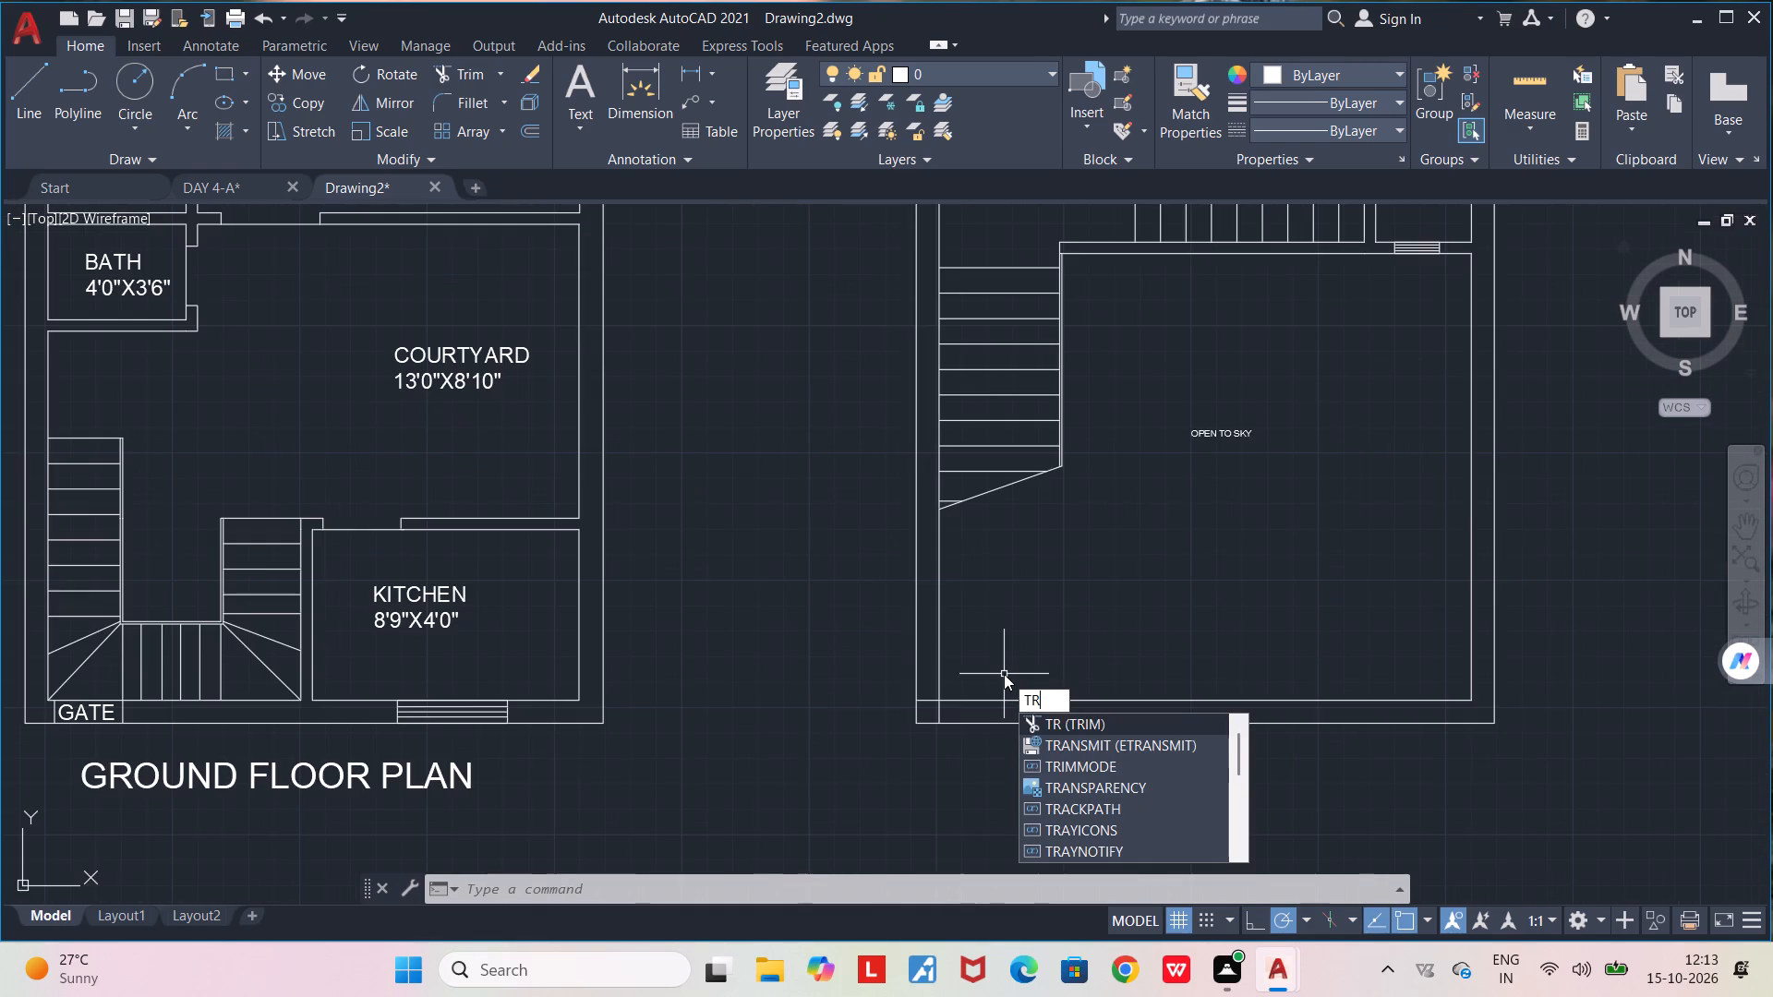
key("Return")
scroll(923, 711, "up", 3)
left_click_drag(921, 636, 1085, 733)
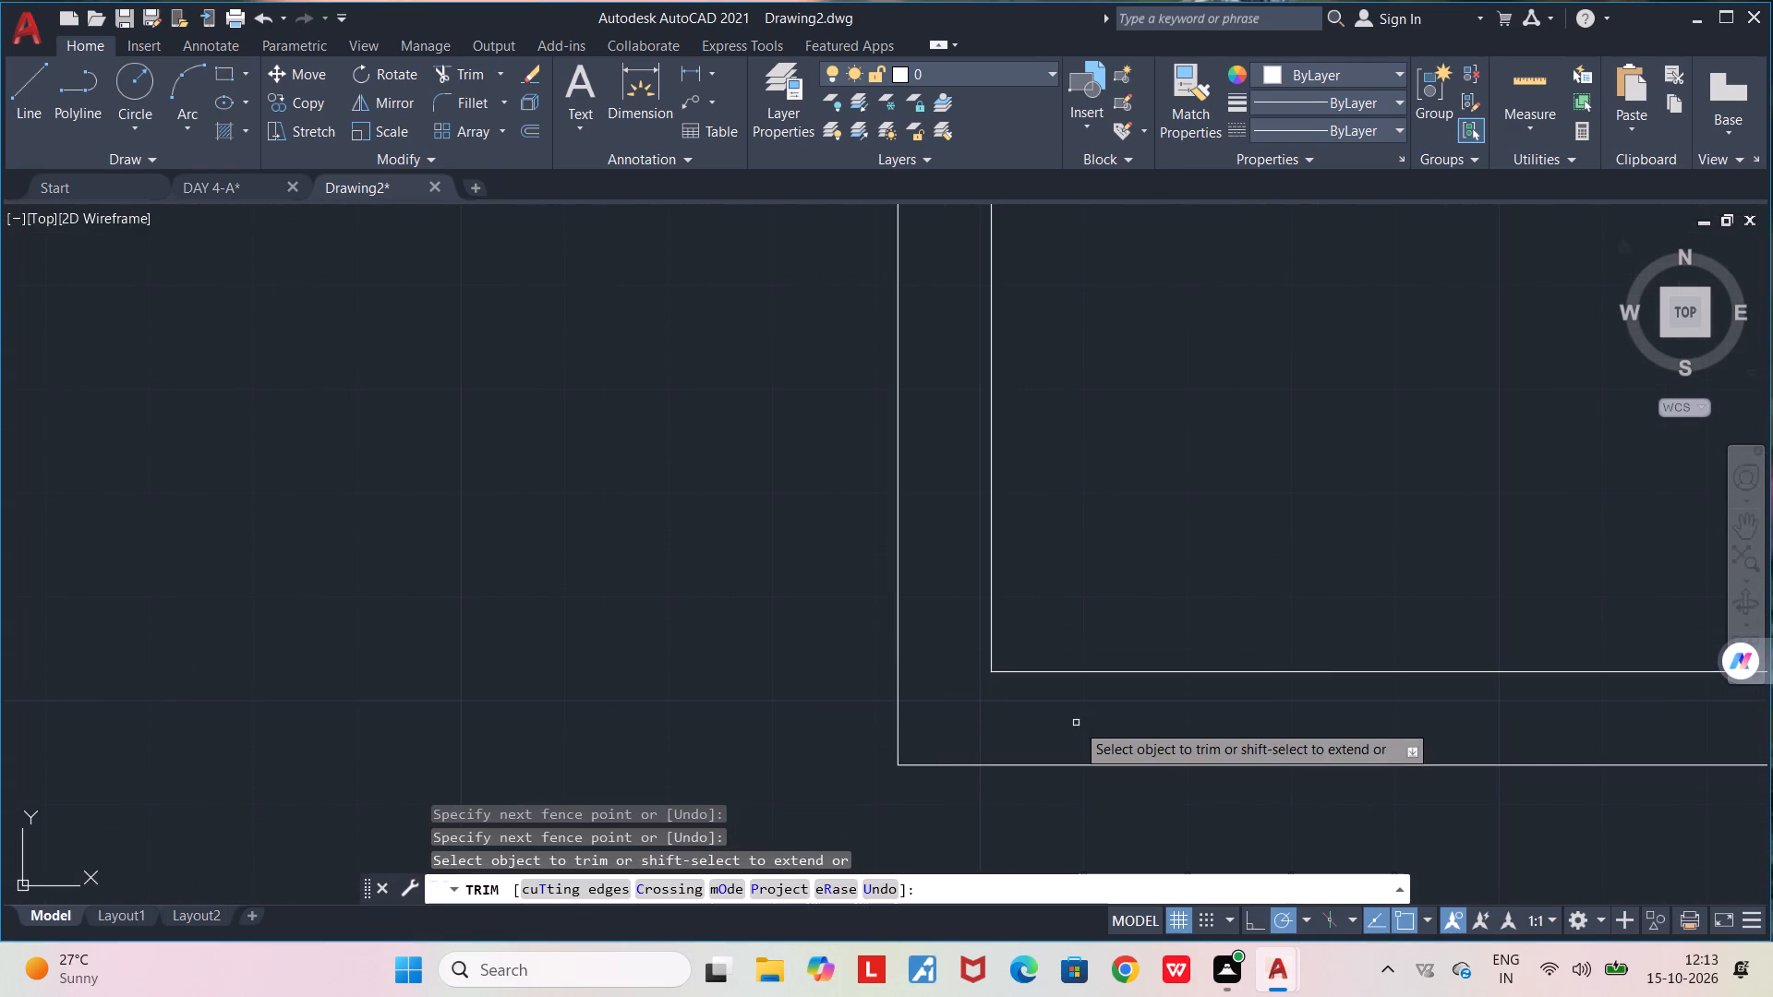
scroll(1076, 723, "down", 5)
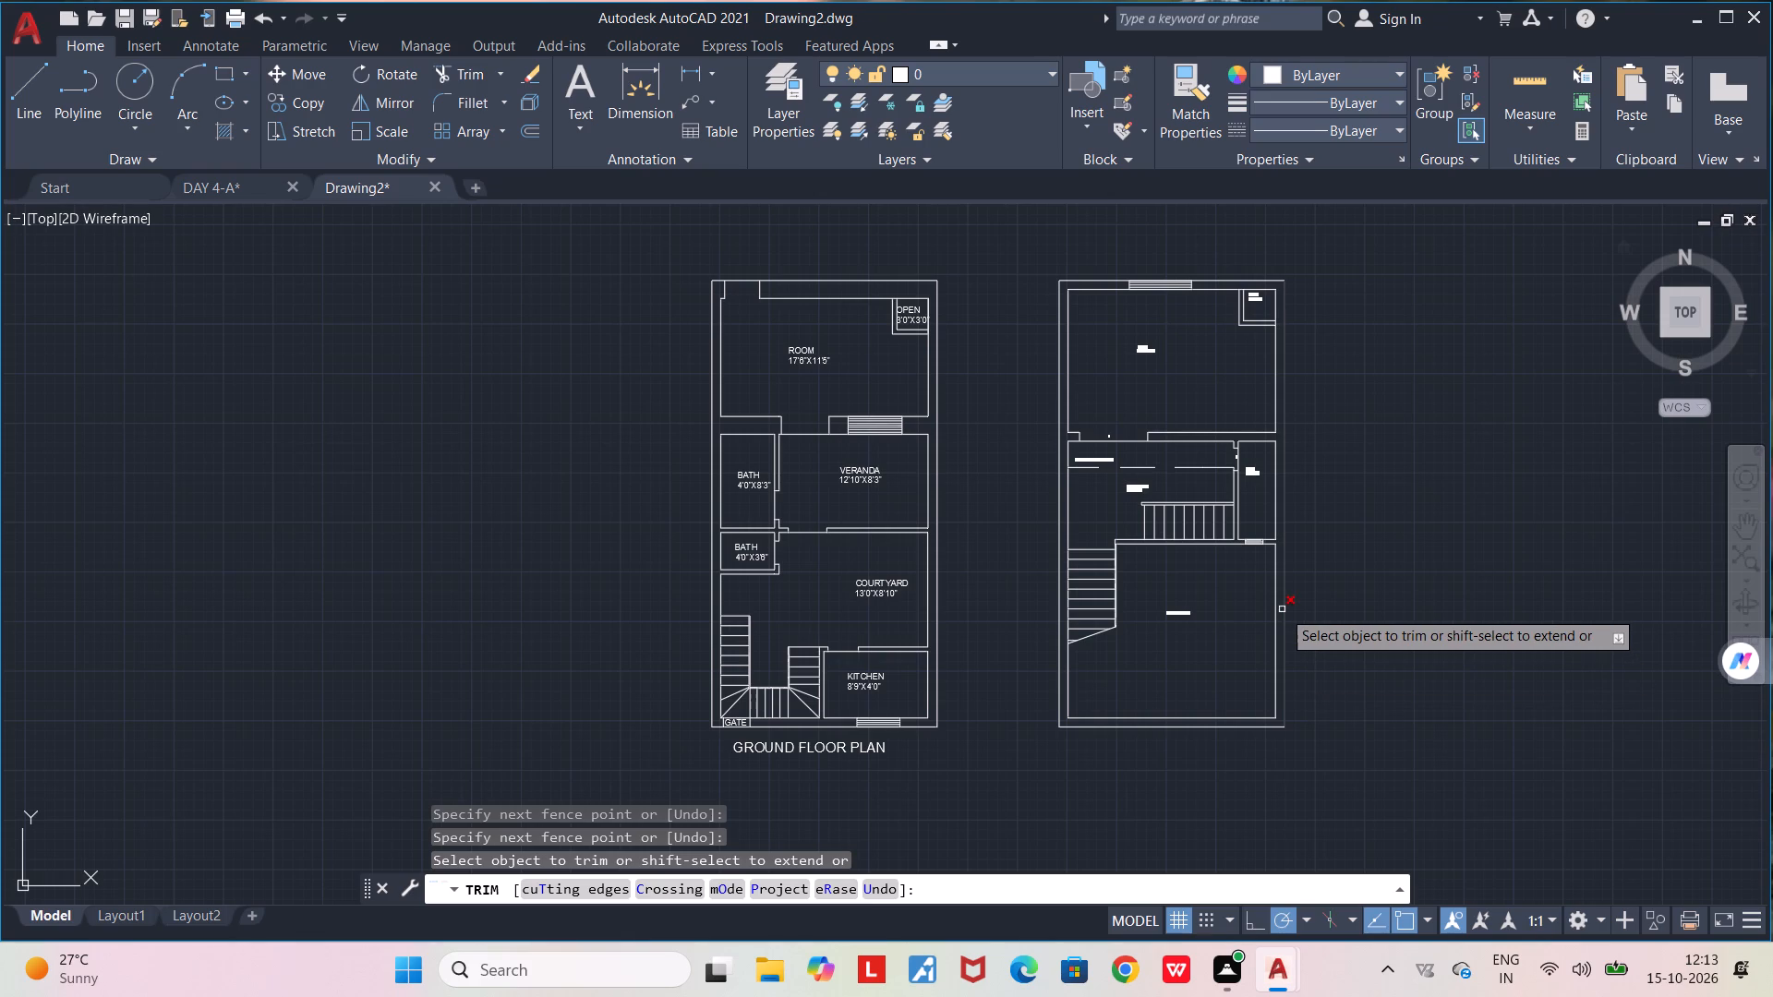
key("space")
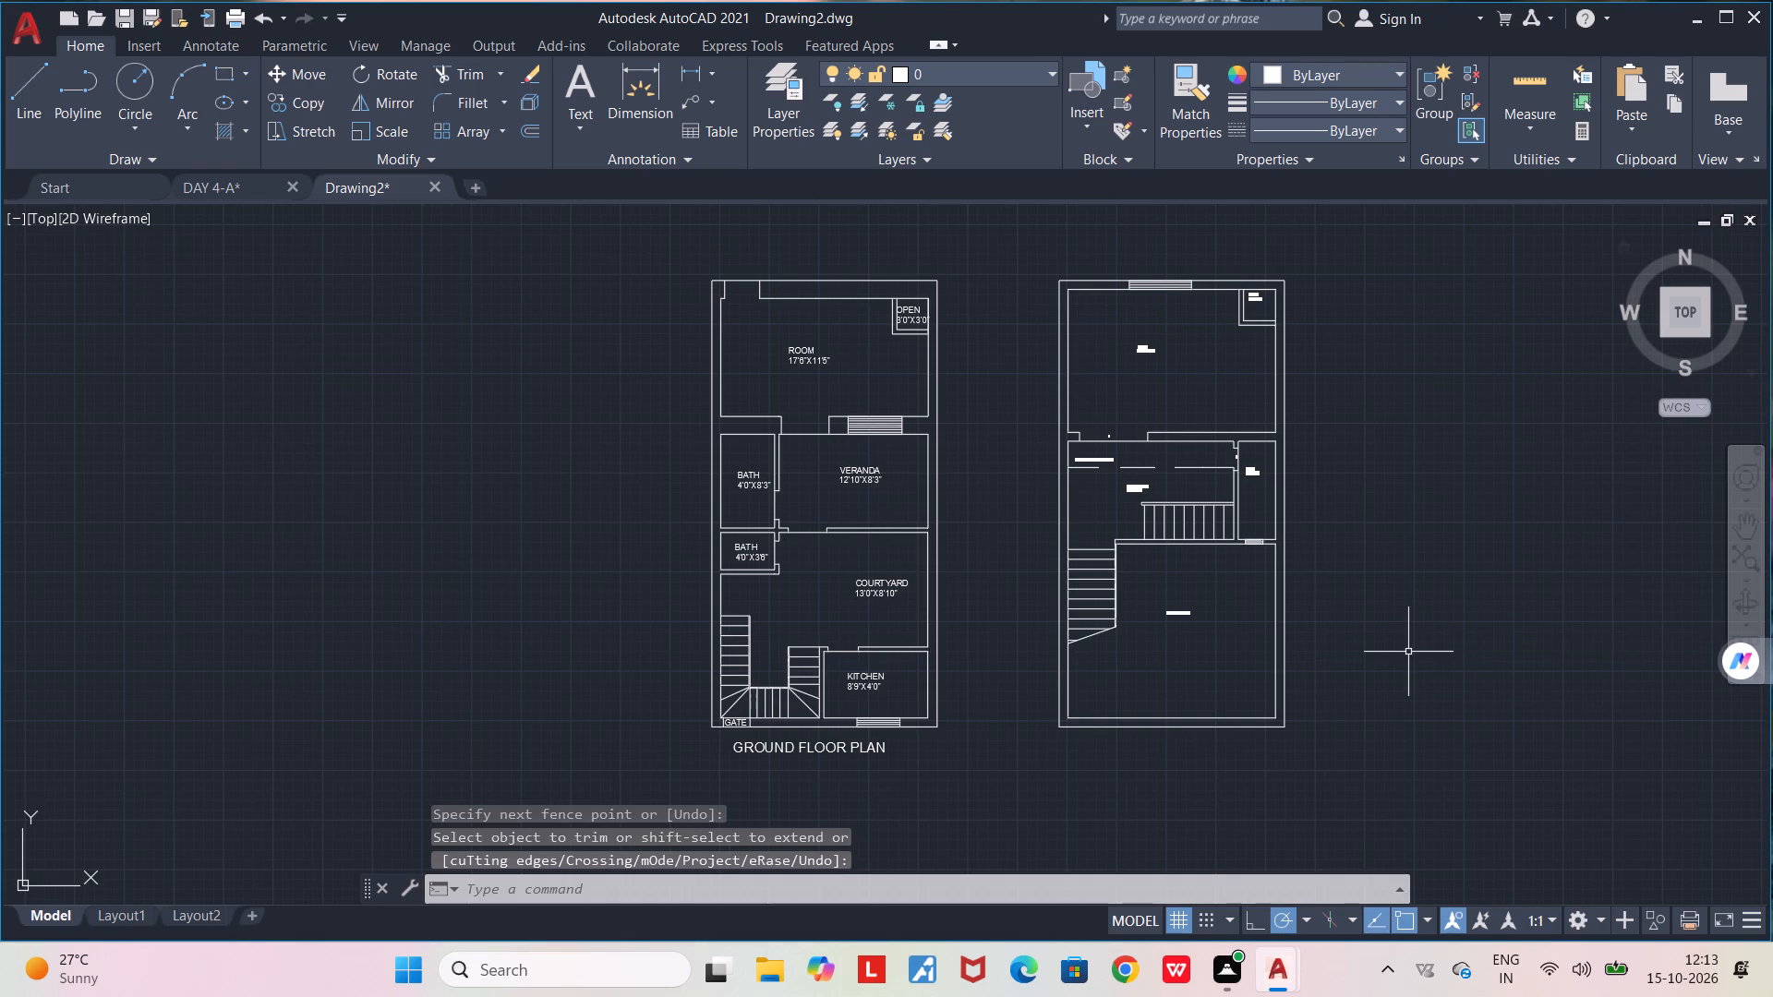
Add a text title reading FIRST FLOOR PLAN below the second plan.
middle_click_drag(1408, 652, 1381, 638)
left_click(591, 81)
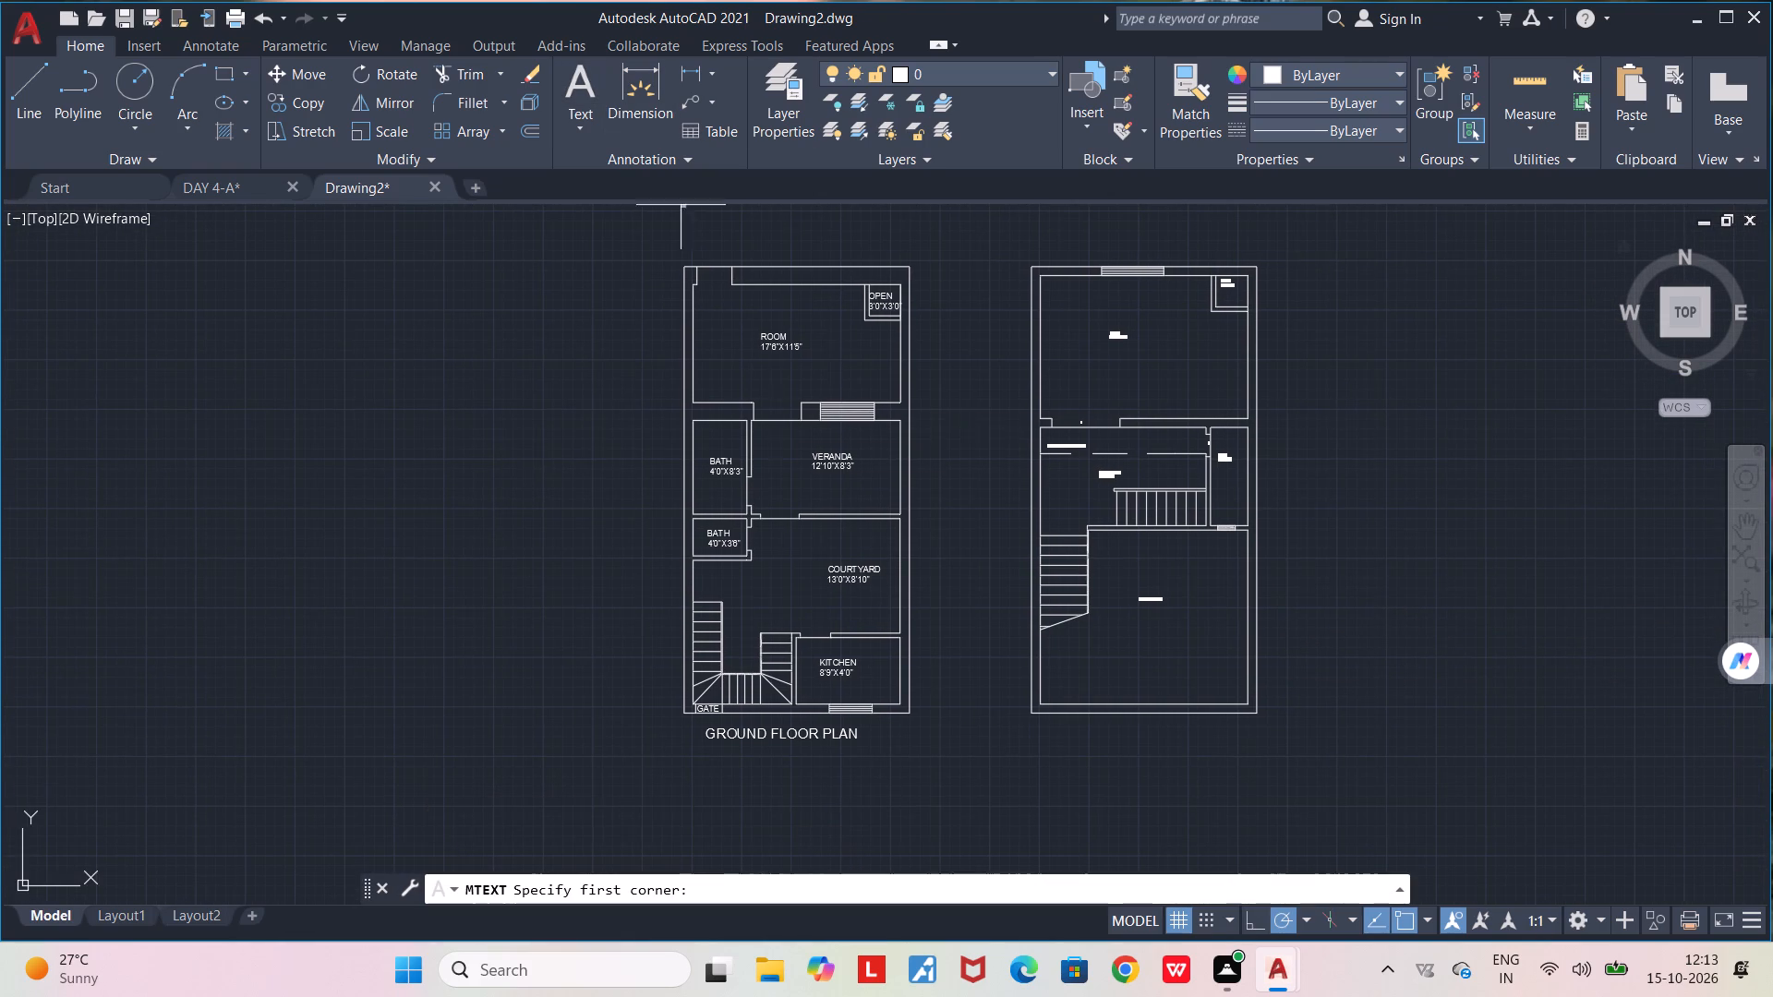
scroll(1064, 655, "up", 2)
middle_click_drag(1060, 651, 939, 466)
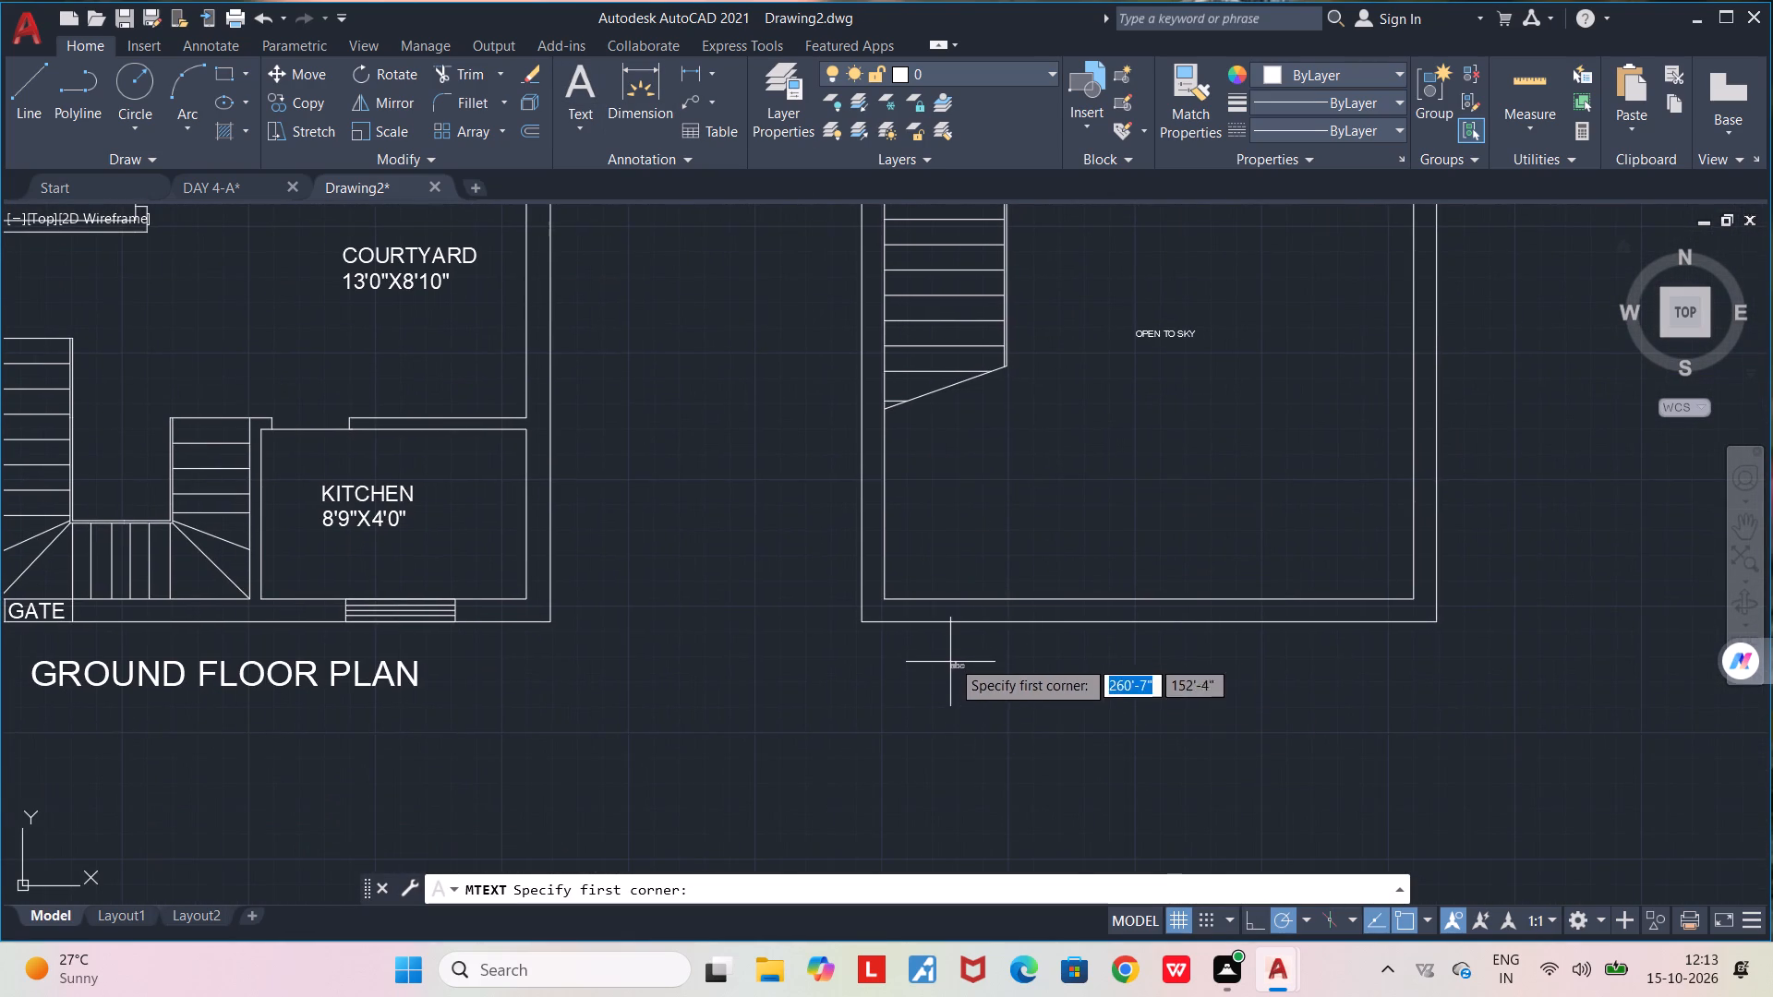
left_click(950, 654)
left_click(1319, 700)
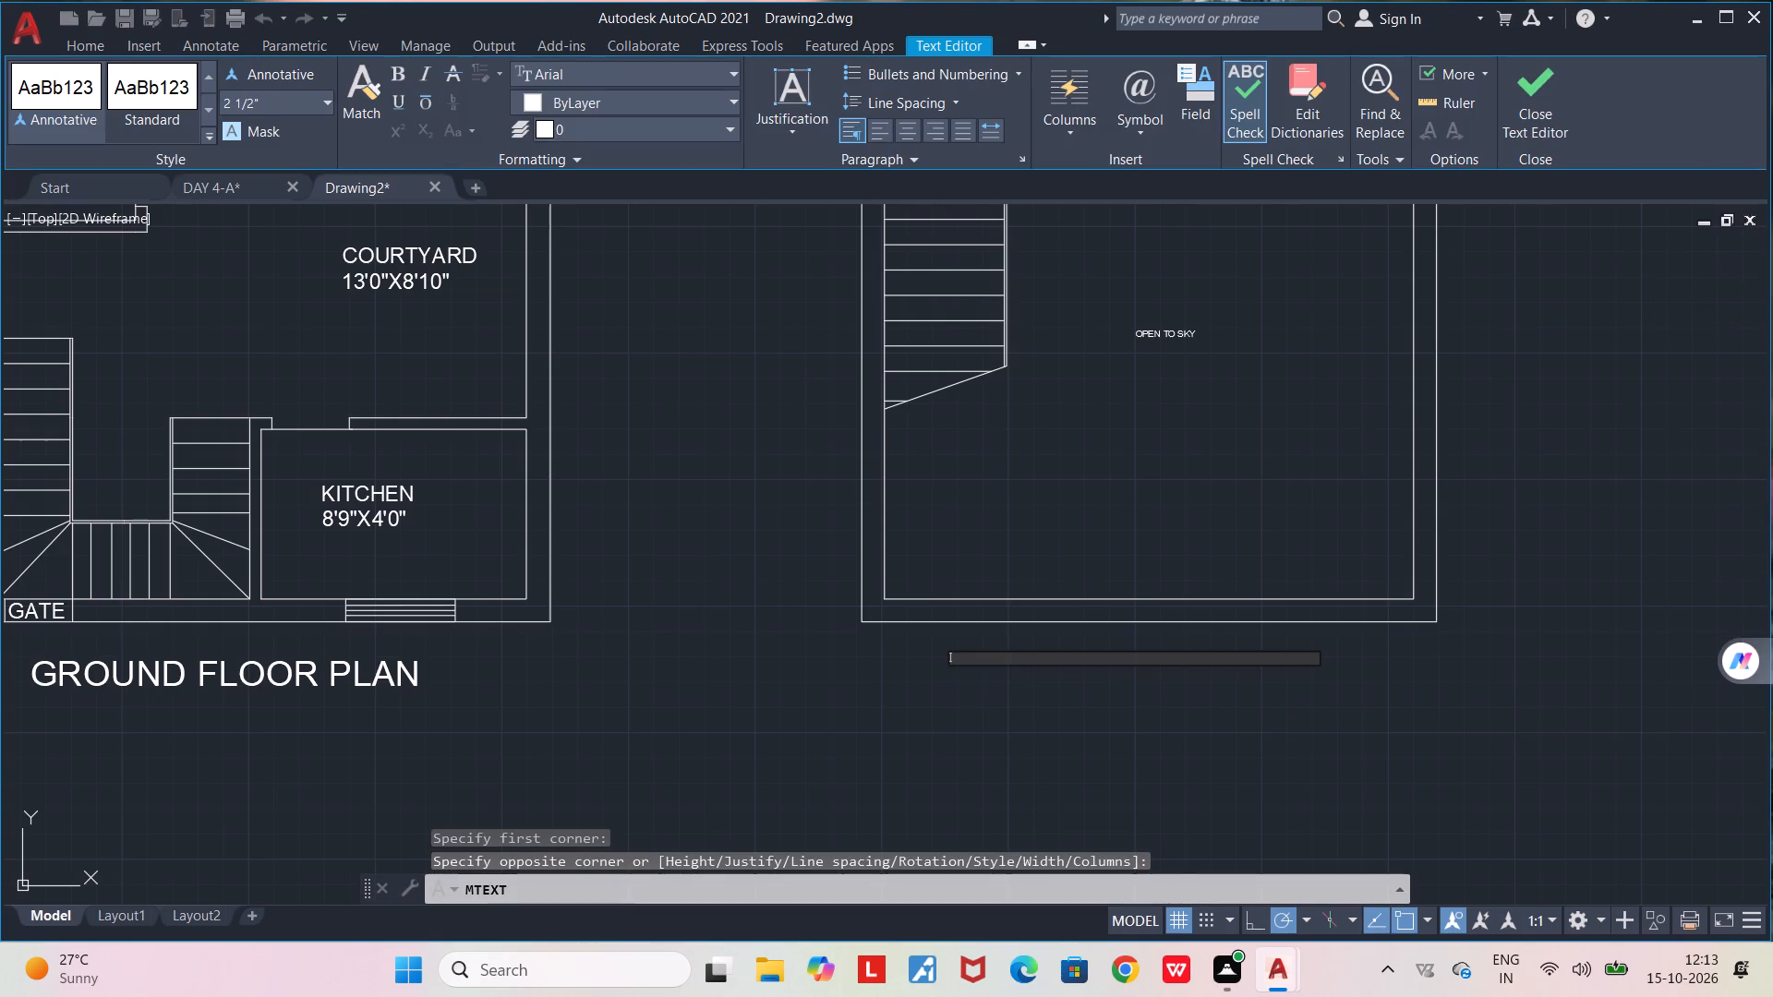
type("FIRST FLOOR")
key("space")
type("PLAN")
key("space")
left_click(1052, 719)
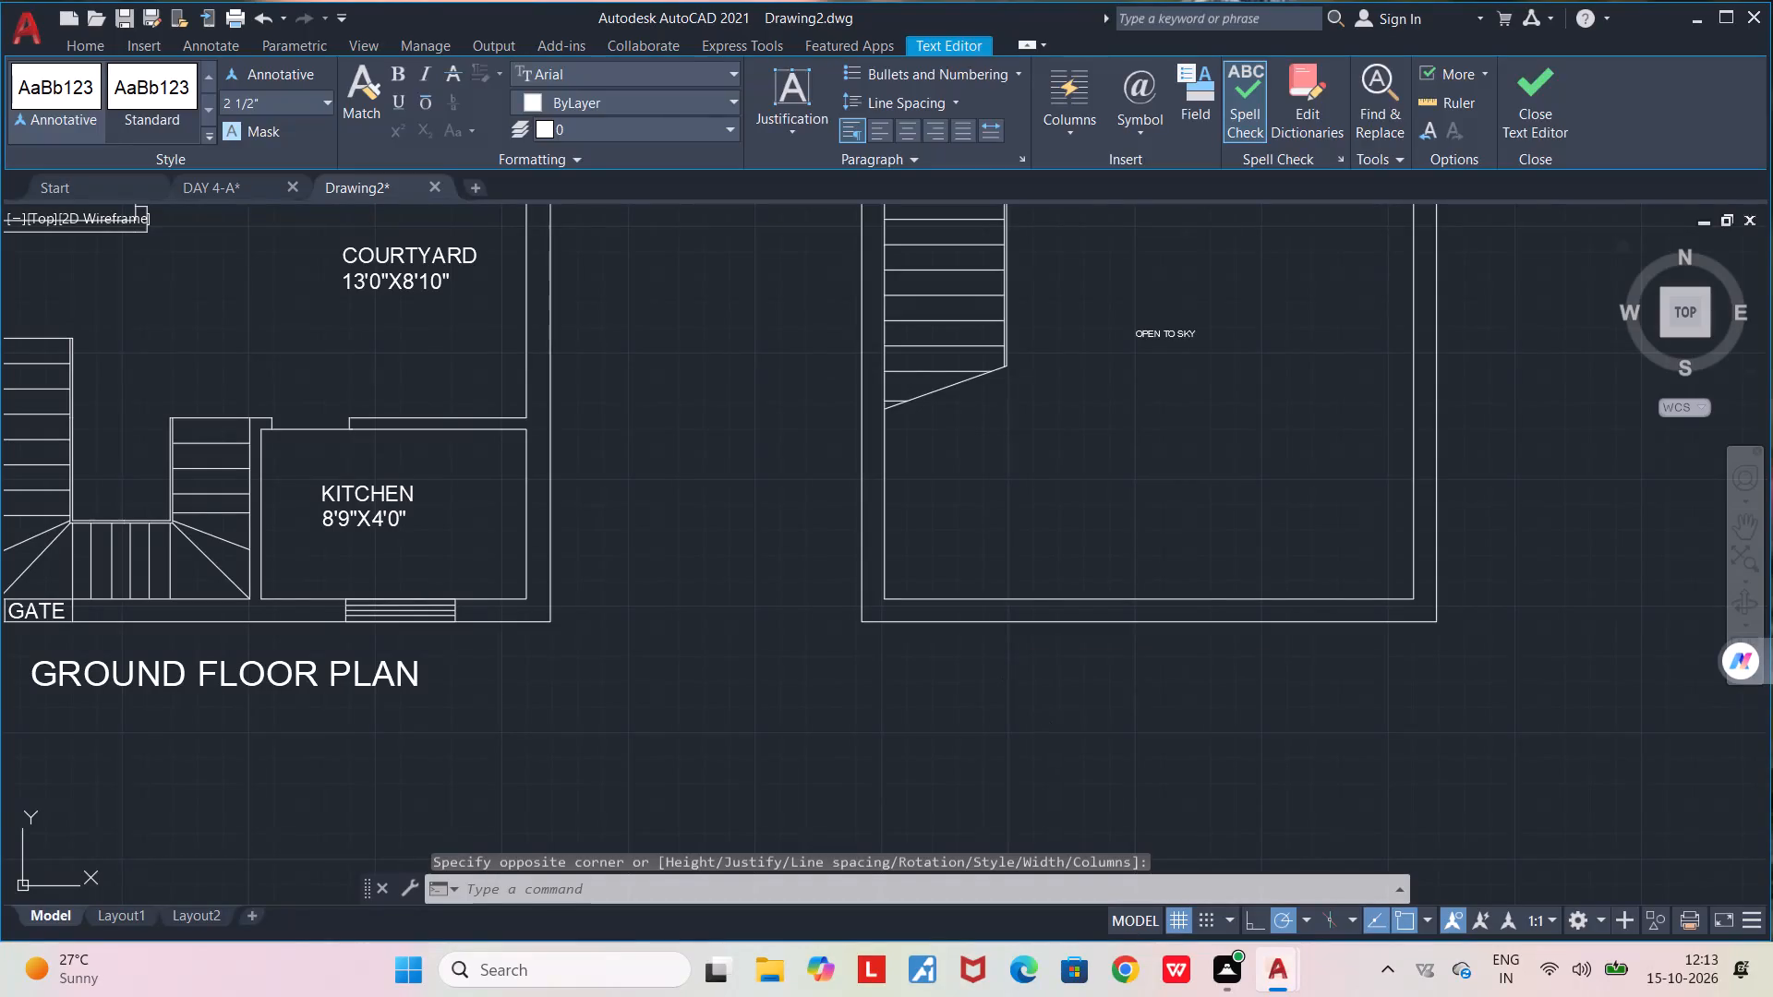
Move the FIRST FLOOR PLAN title sideways to sit about centred beneath the second plan.
left_click(1016, 658)
left_click_drag(1009, 659, 1108, 663)
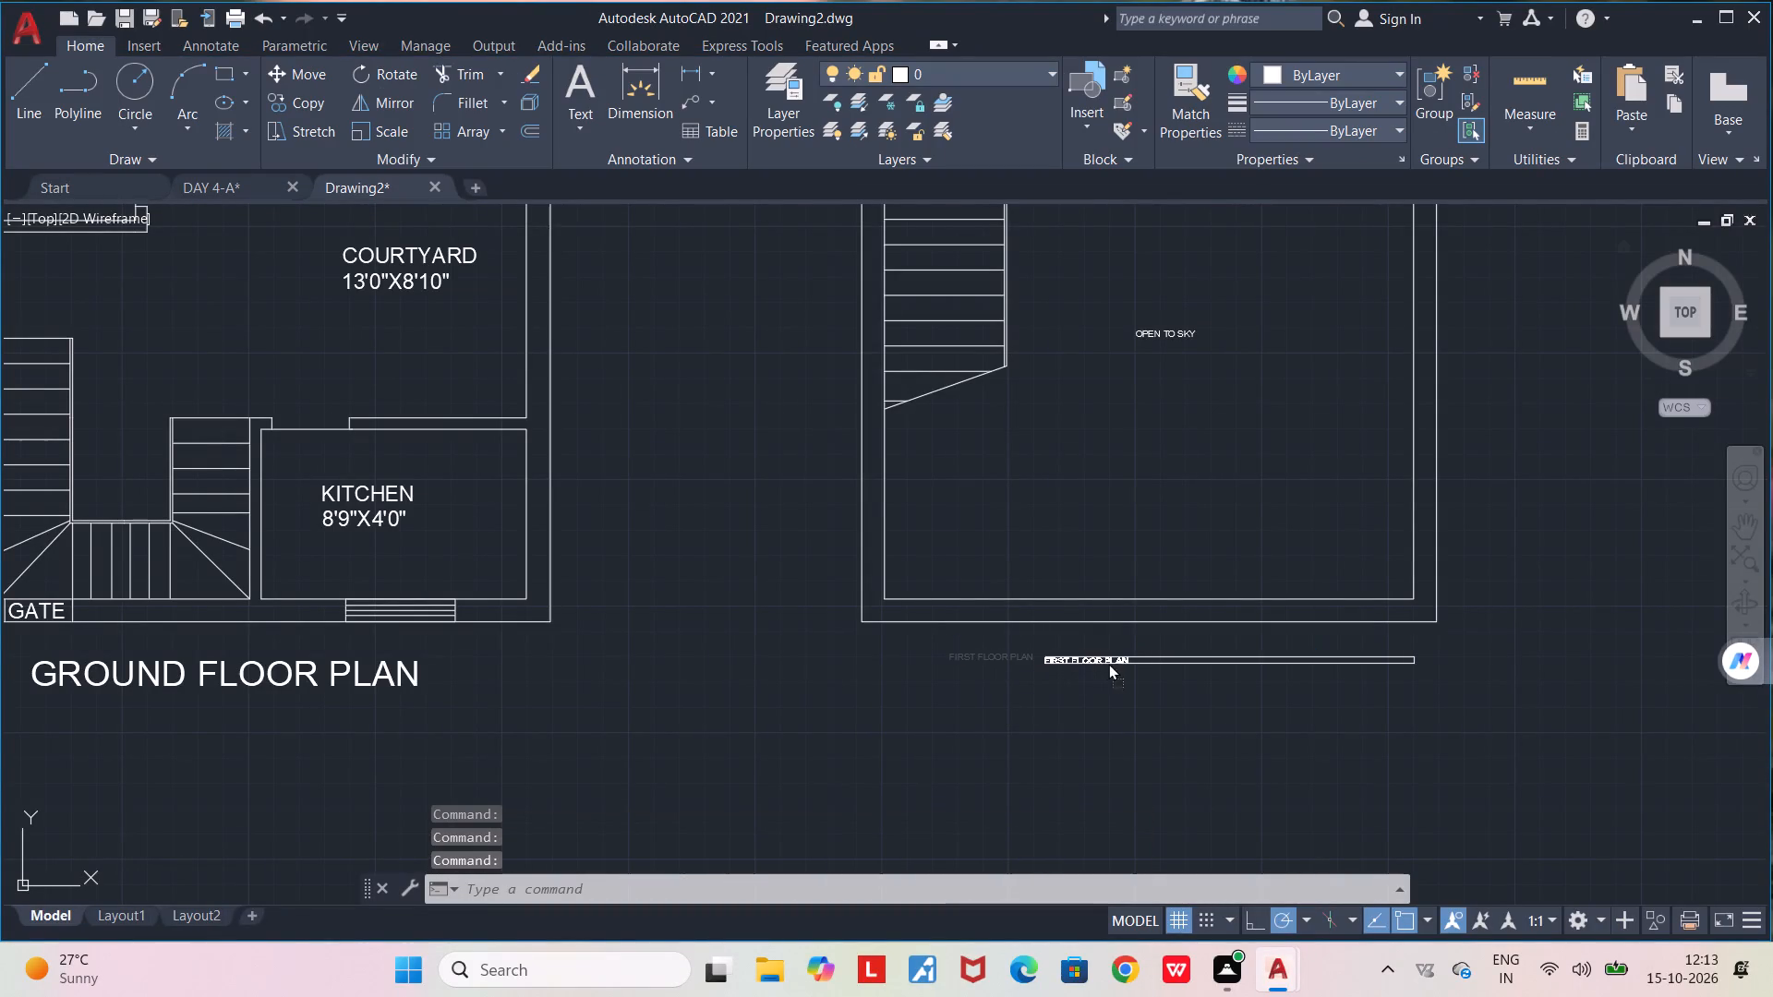
left_click_drag(1108, 663, 1151, 662)
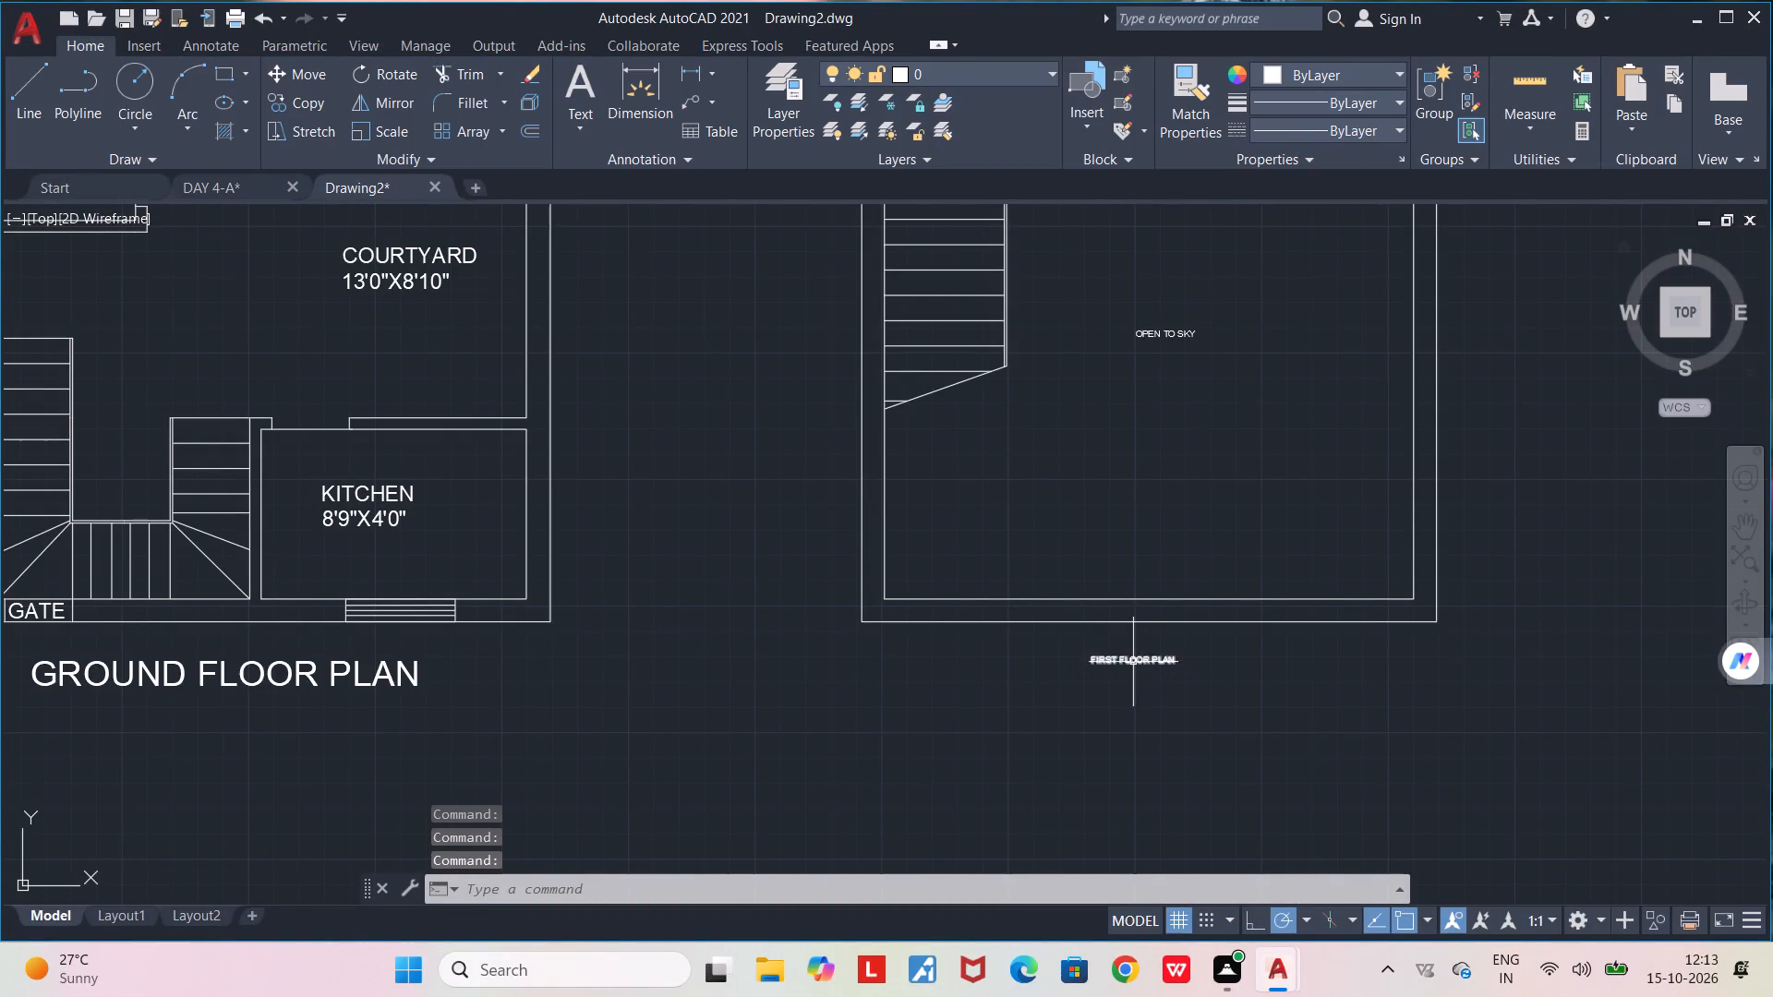
Open the properties of the FIRST FLOOR PLAN title.
left_click(1121, 656)
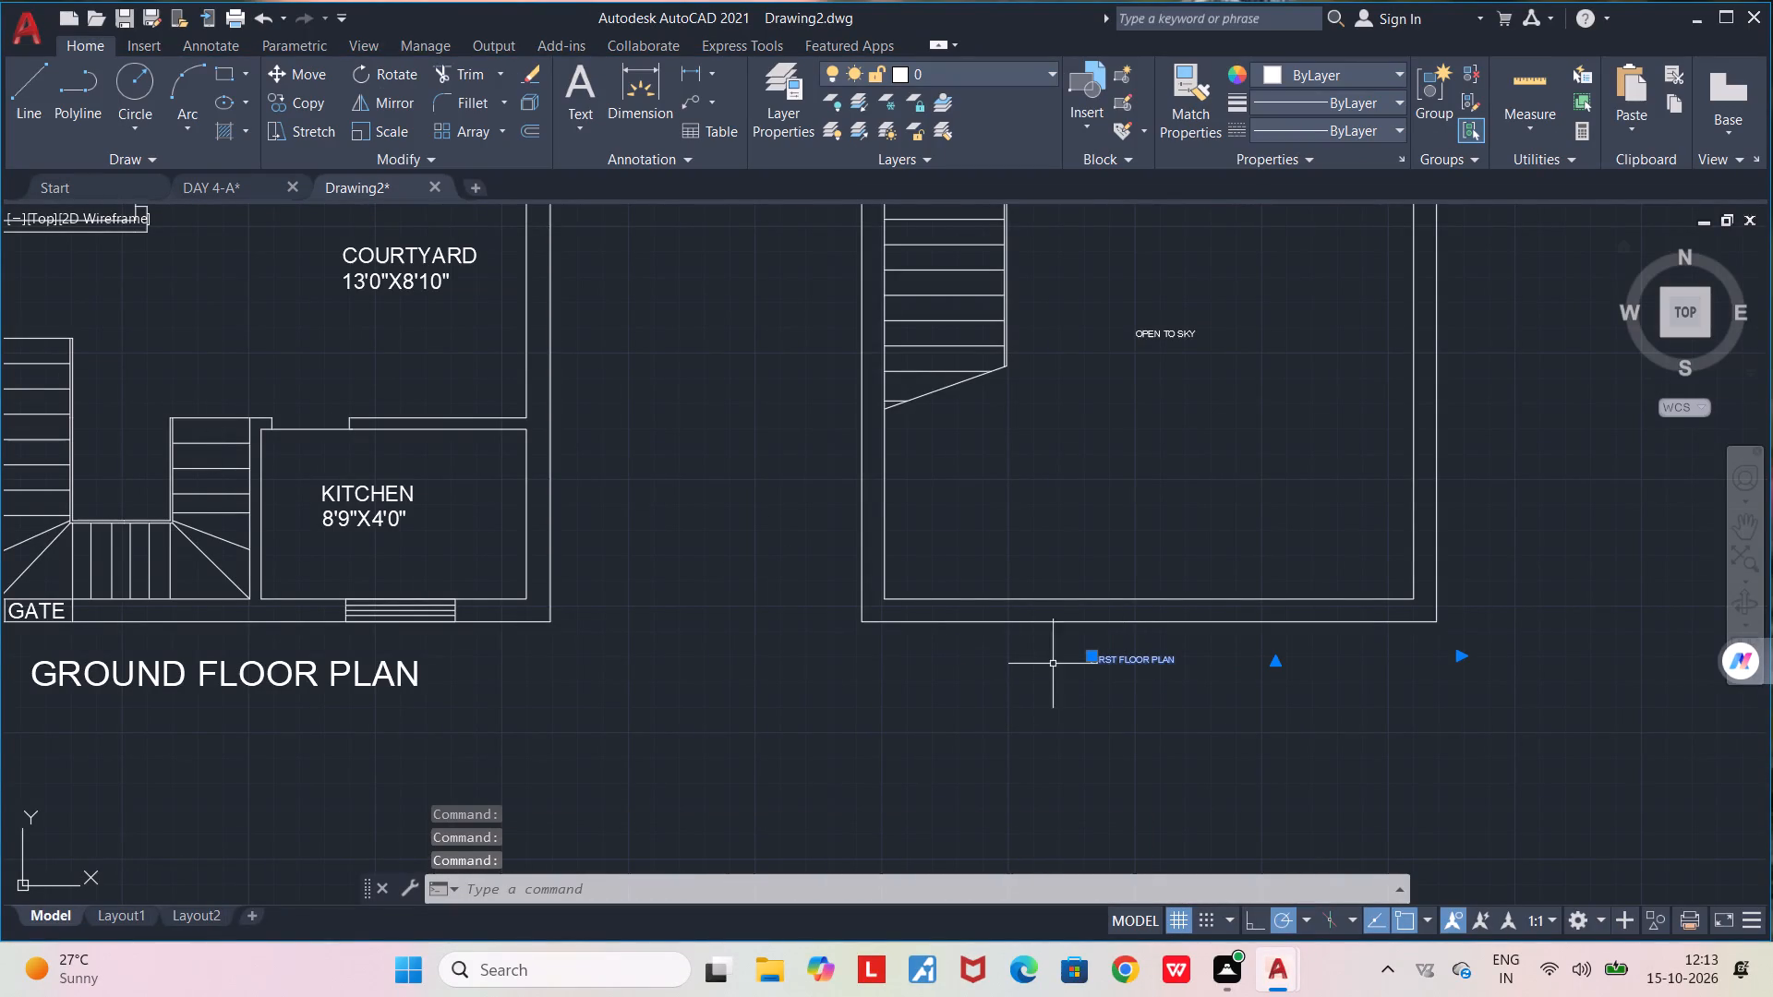
right_click(1073, 653)
left_click(1114, 618)
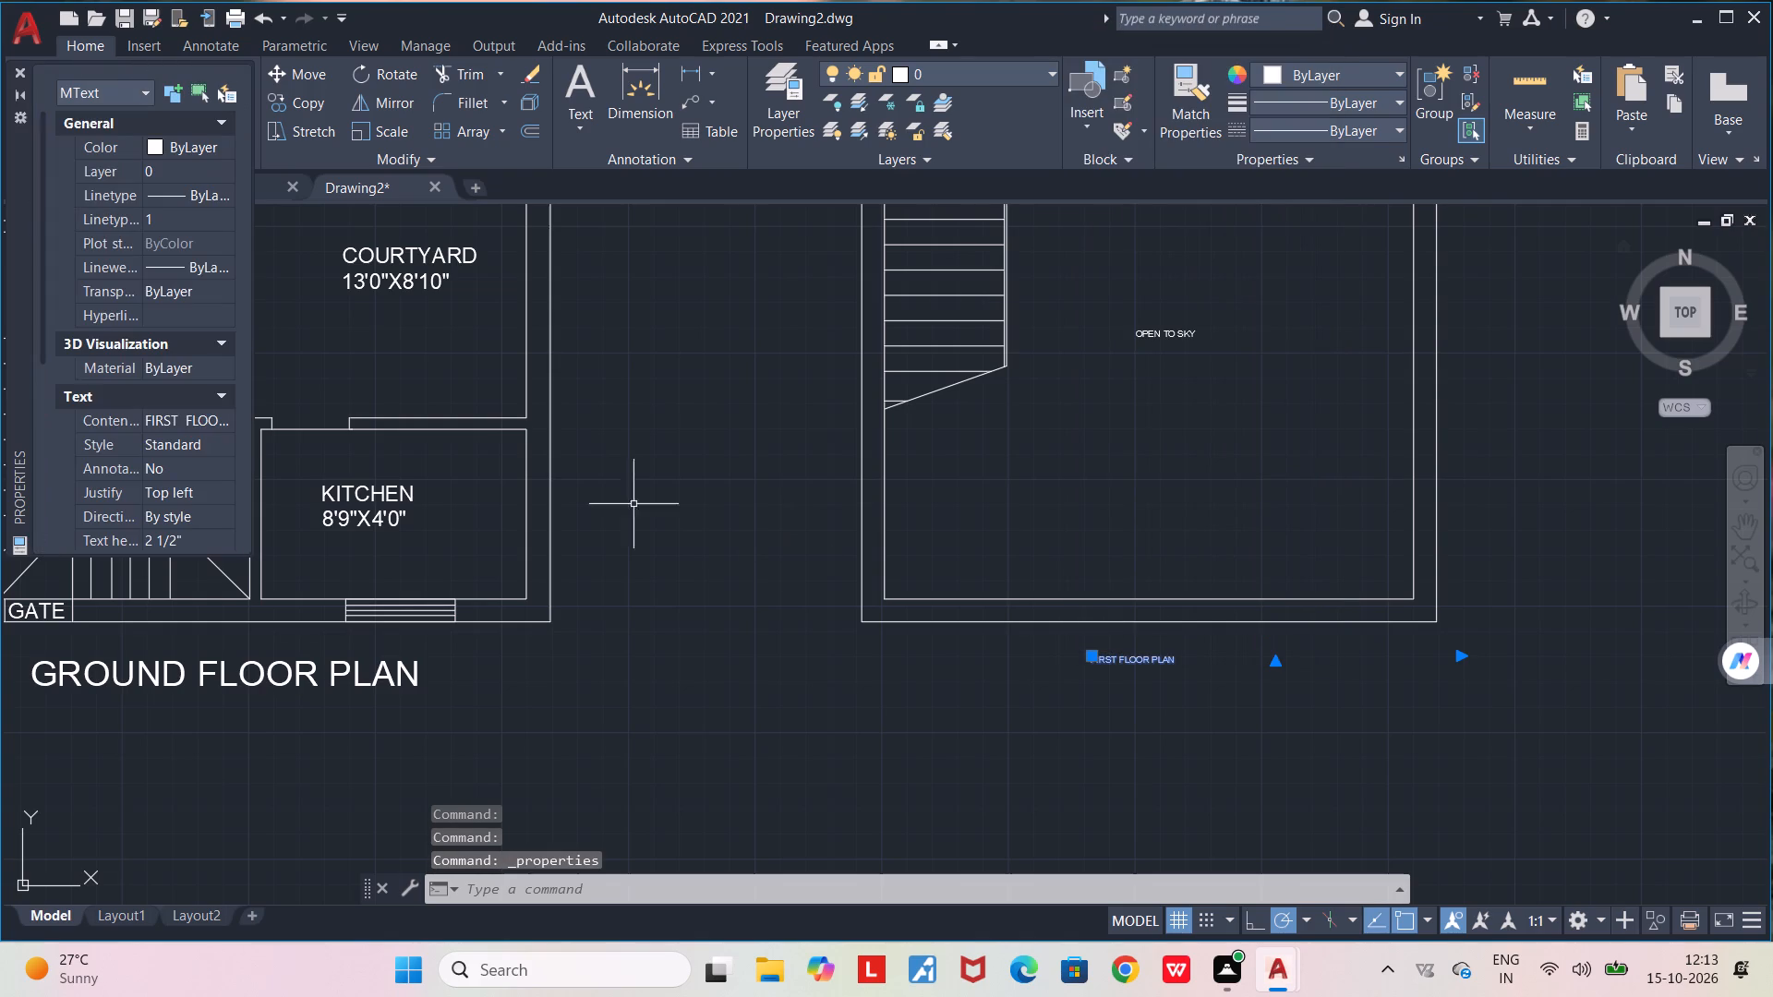
left_click(1009, 819)
key("space")
key("space")
key("space")
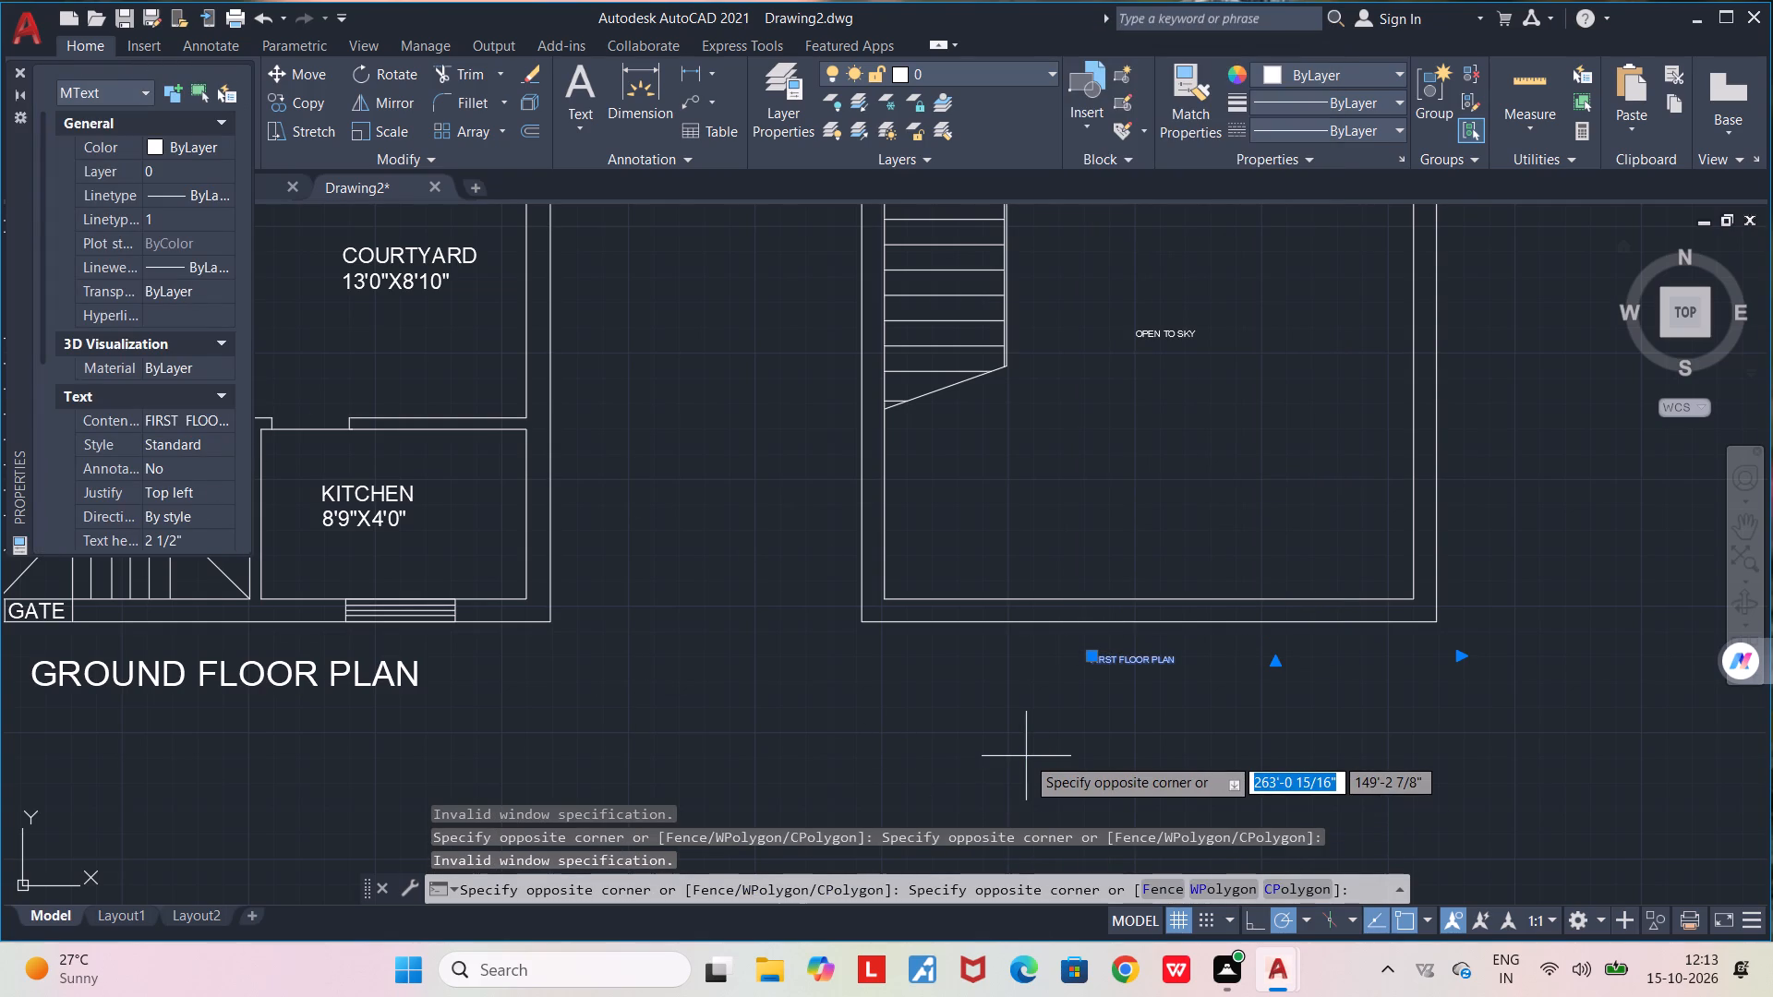
key("Escape")
Select all similar multiline text in both plans, set its text height to 6", and clear the selection.
left_click(1167, 336)
right_click(1167, 336)
right_click(1167, 336)
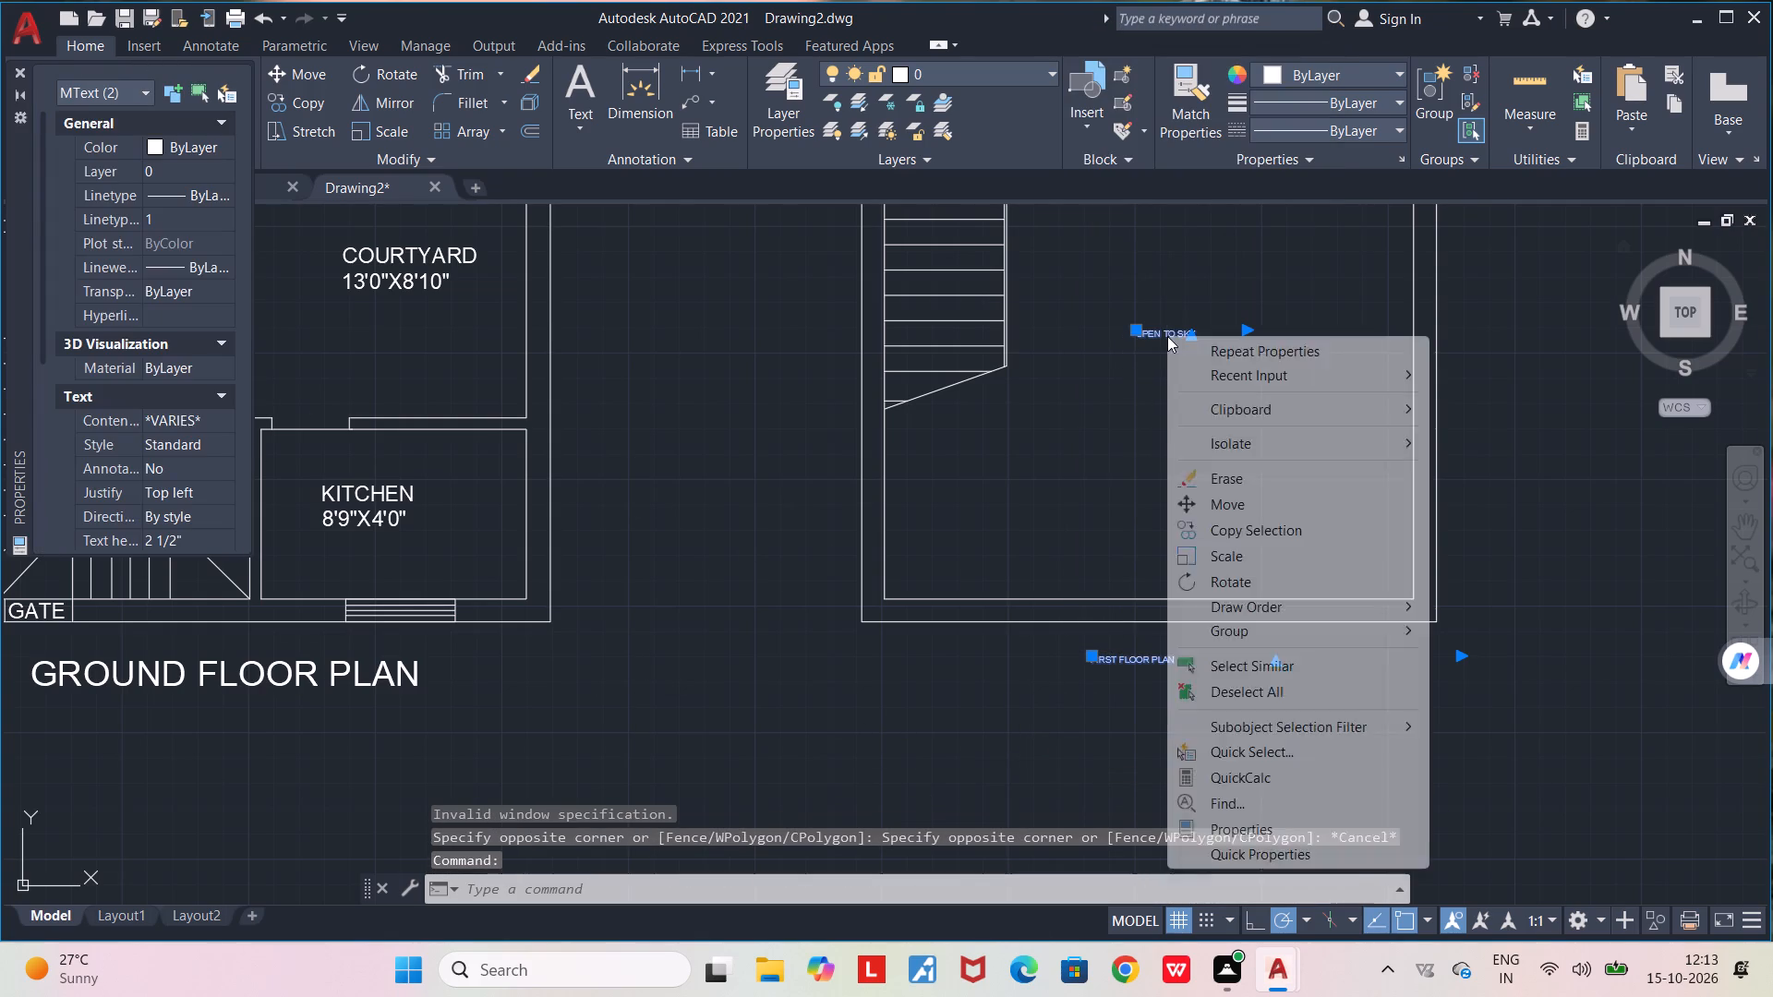
left_click(1230, 667)
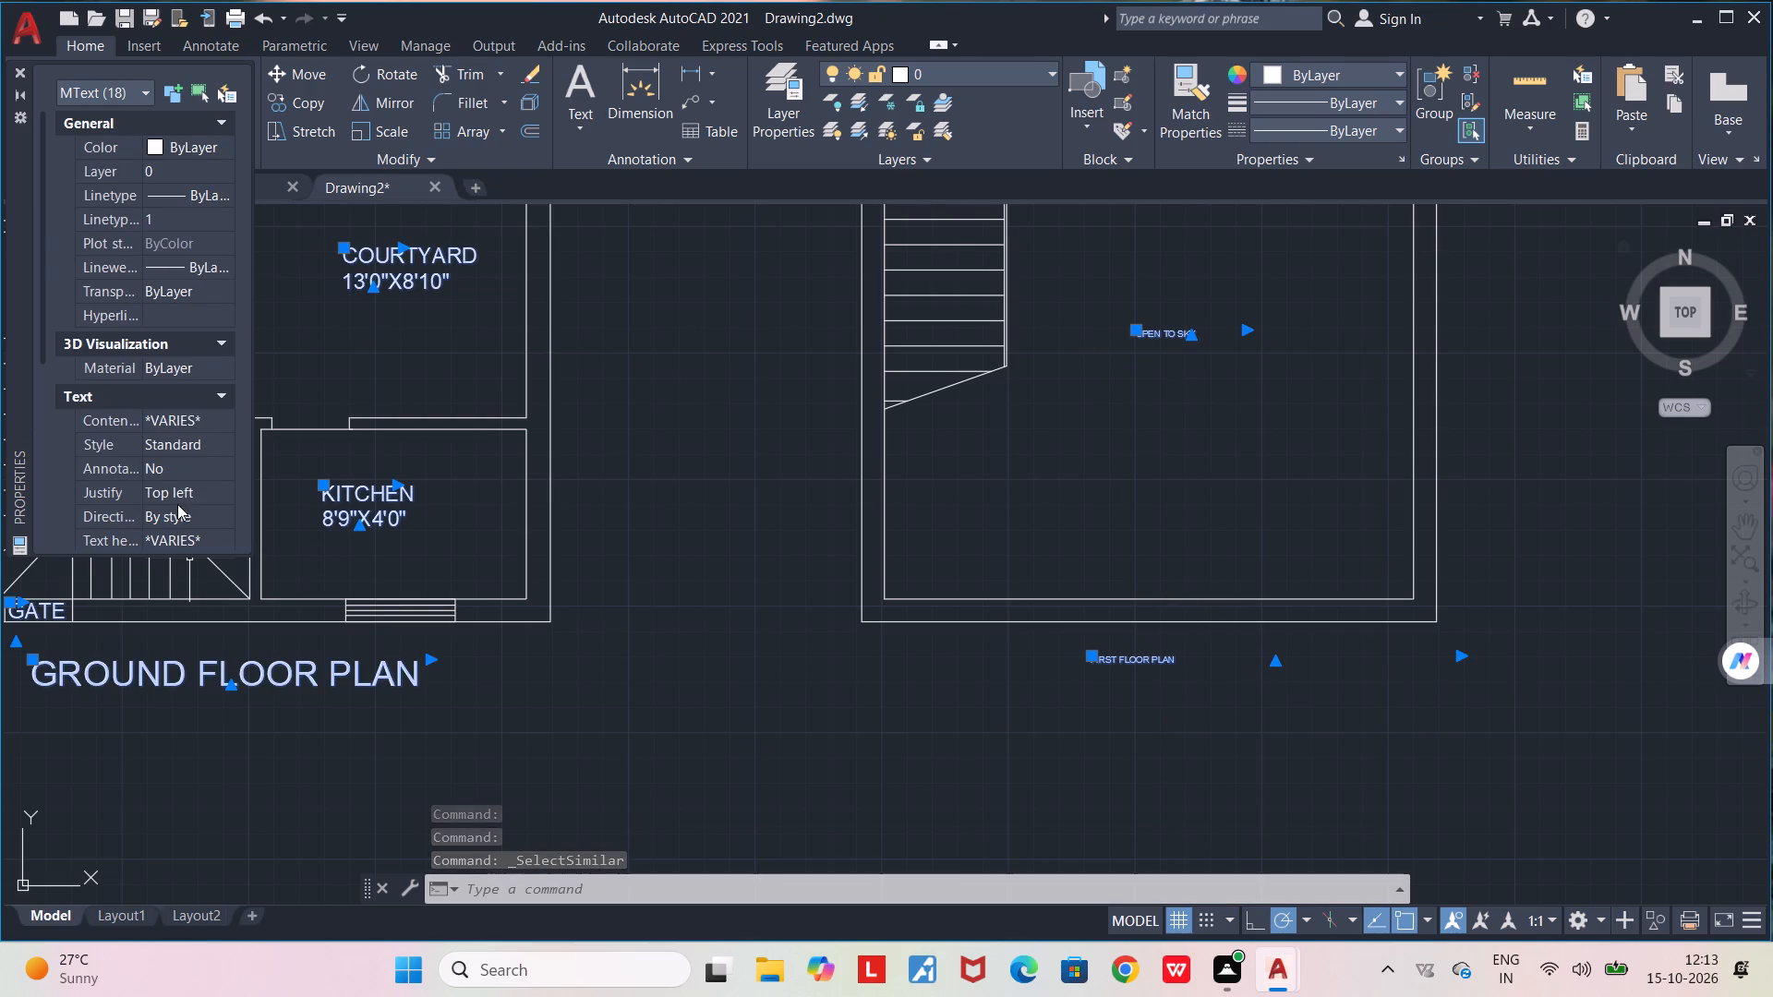
scroll(201, 526, "down", 1)
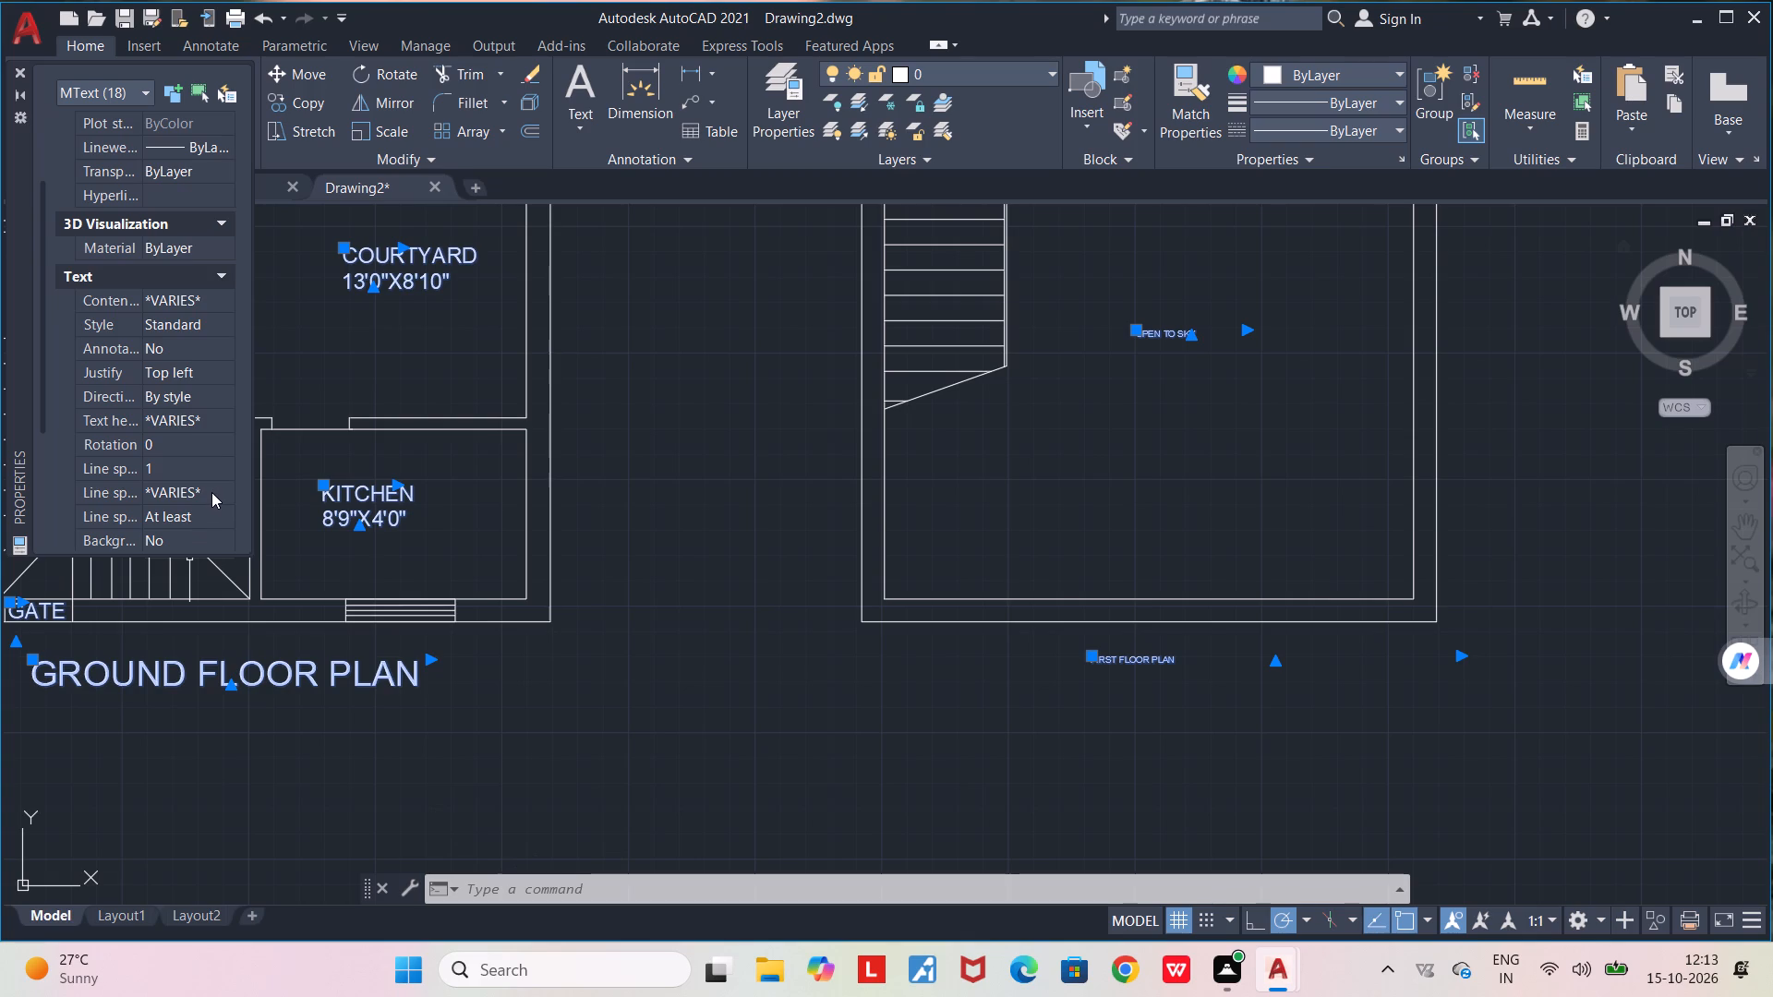
scroll(209, 491, "down", 5)
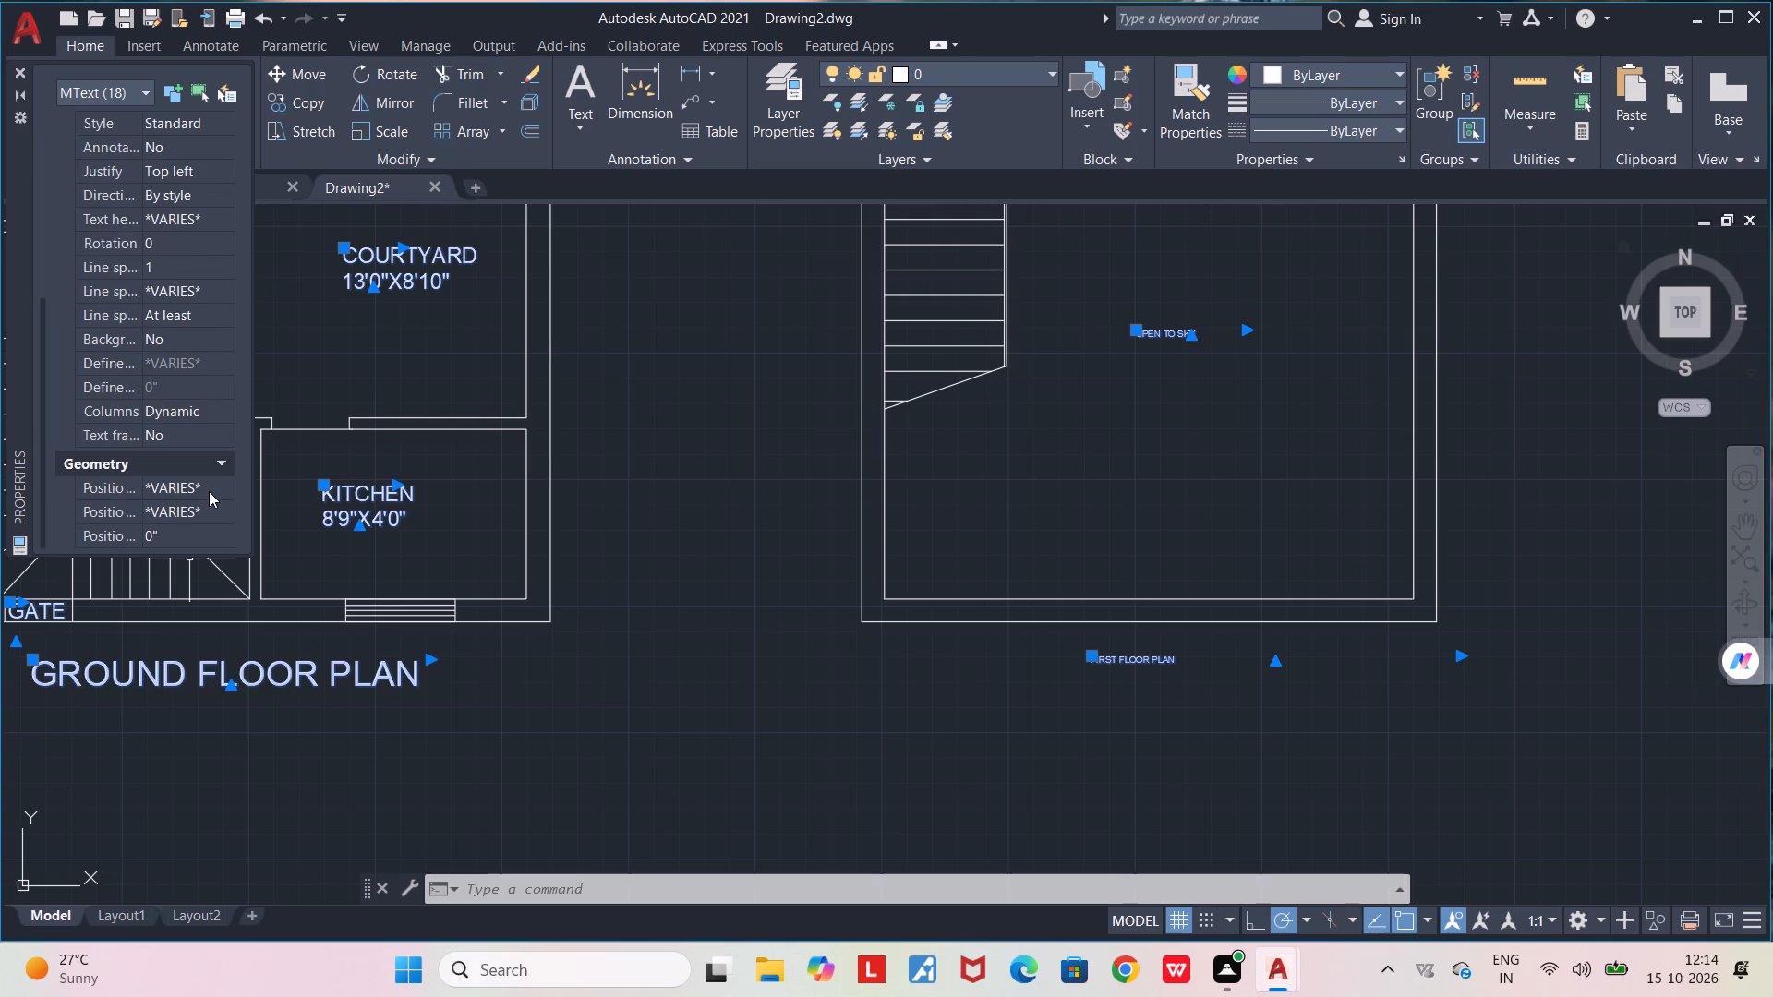
scroll(209, 491, "up", 8)
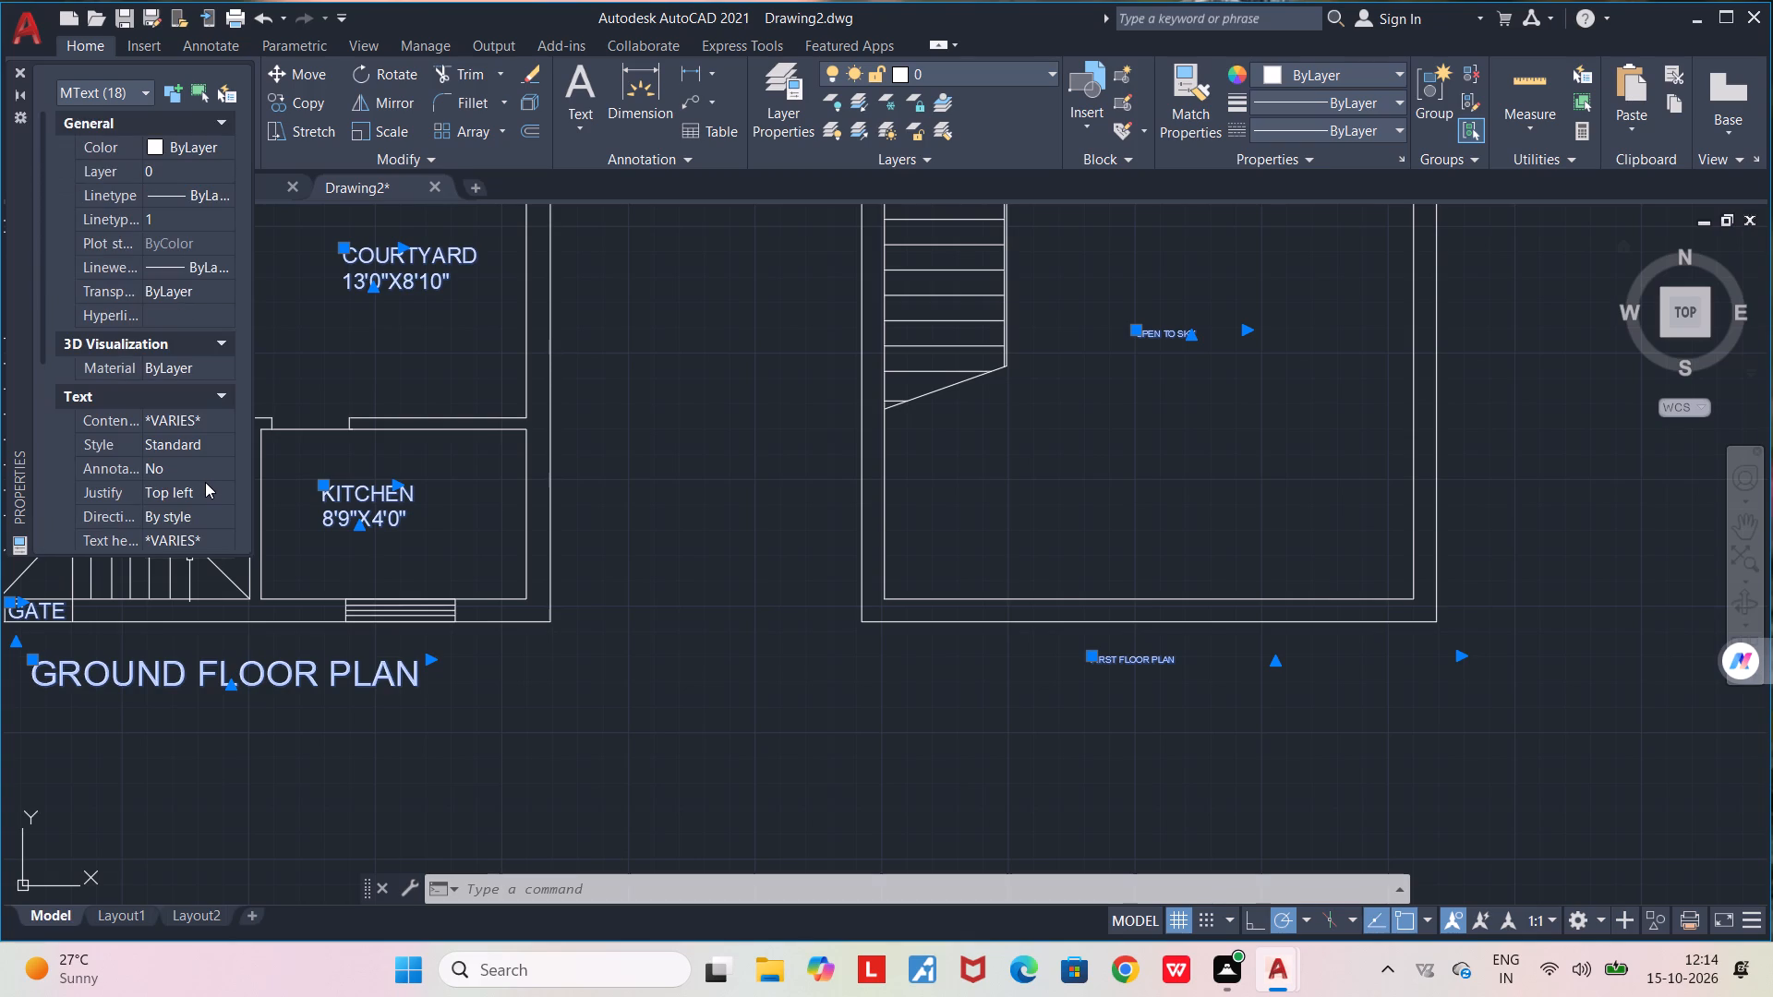
scroll(204, 481, "up", 3)
left_click(205, 544)
type("6\"")
key("Return")
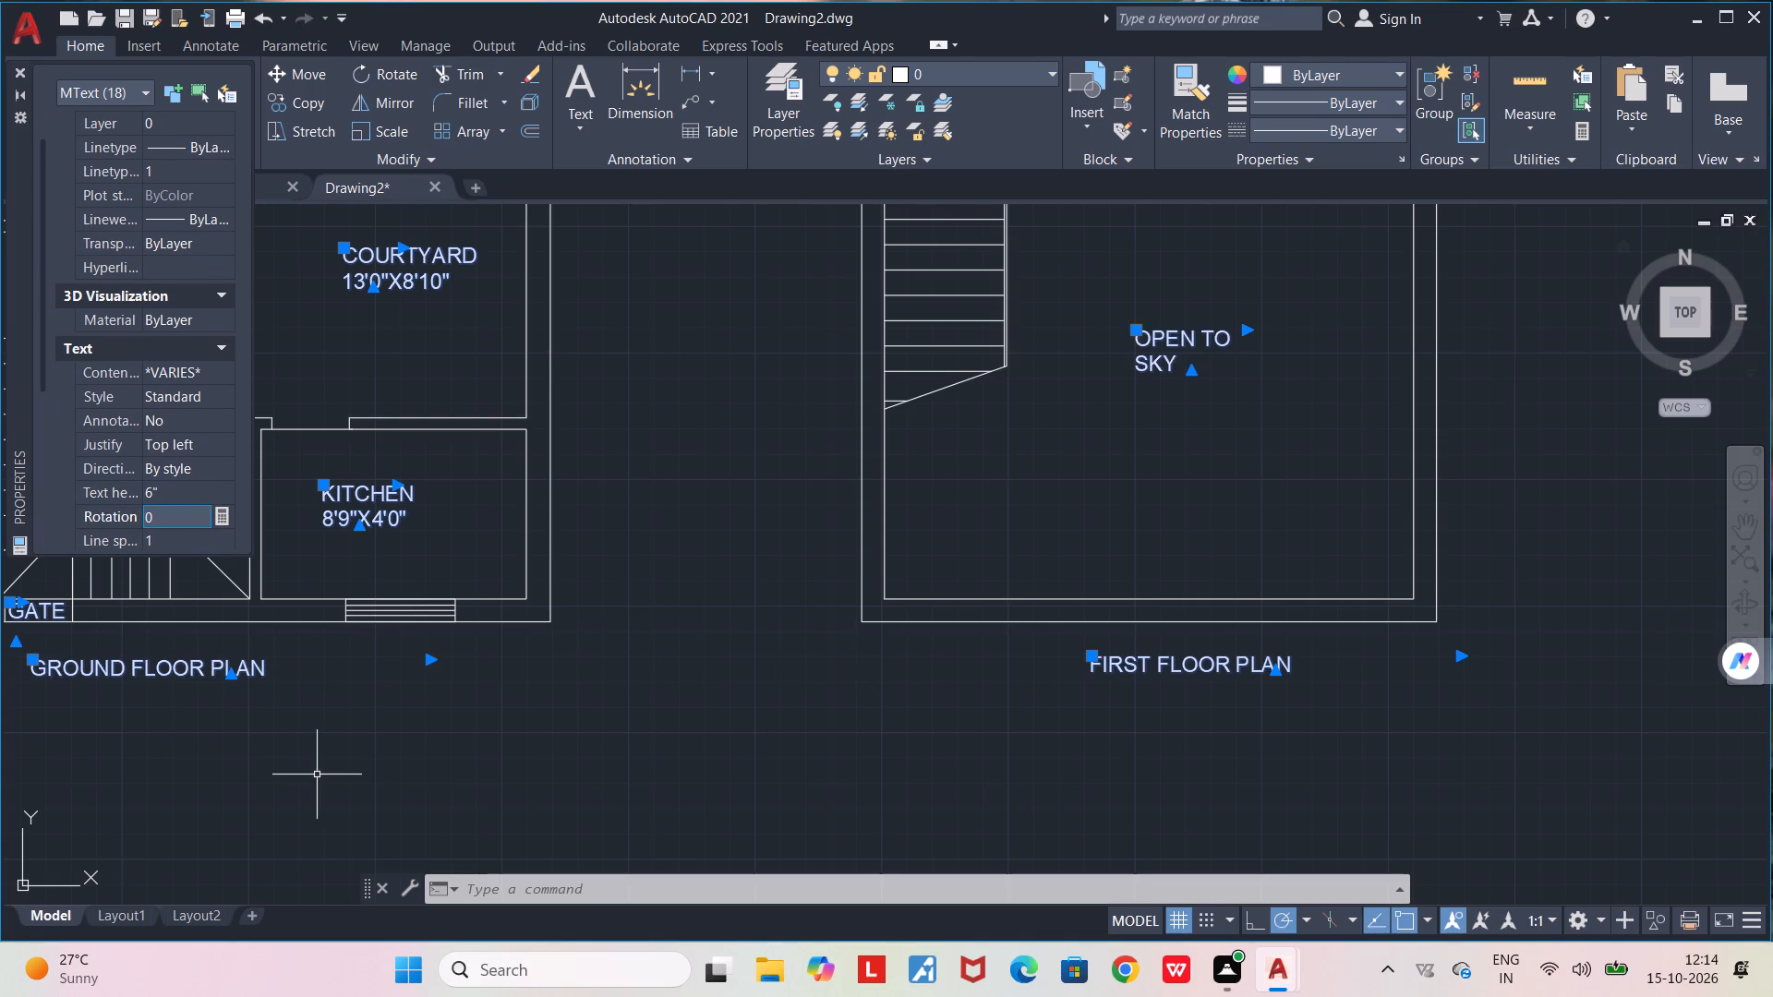
key("space")
key("space")
left_click(544, 767)
key("Escape")
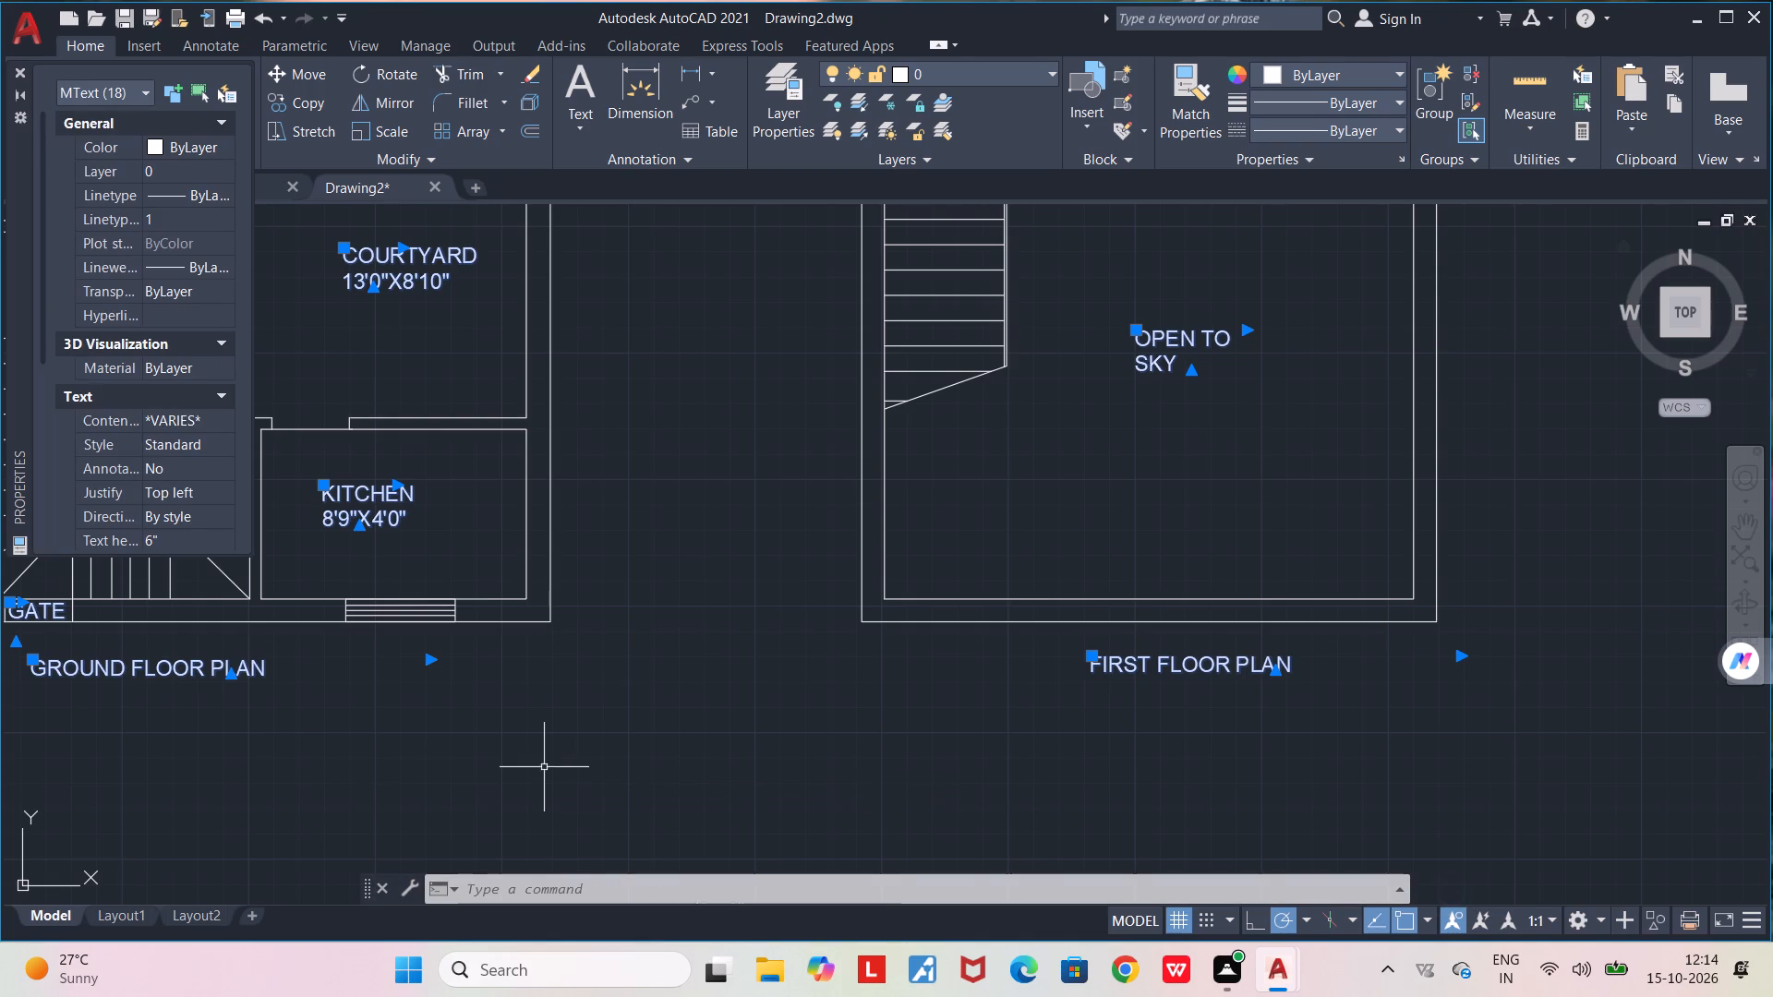
left_click(536, 624)
key("Escape")
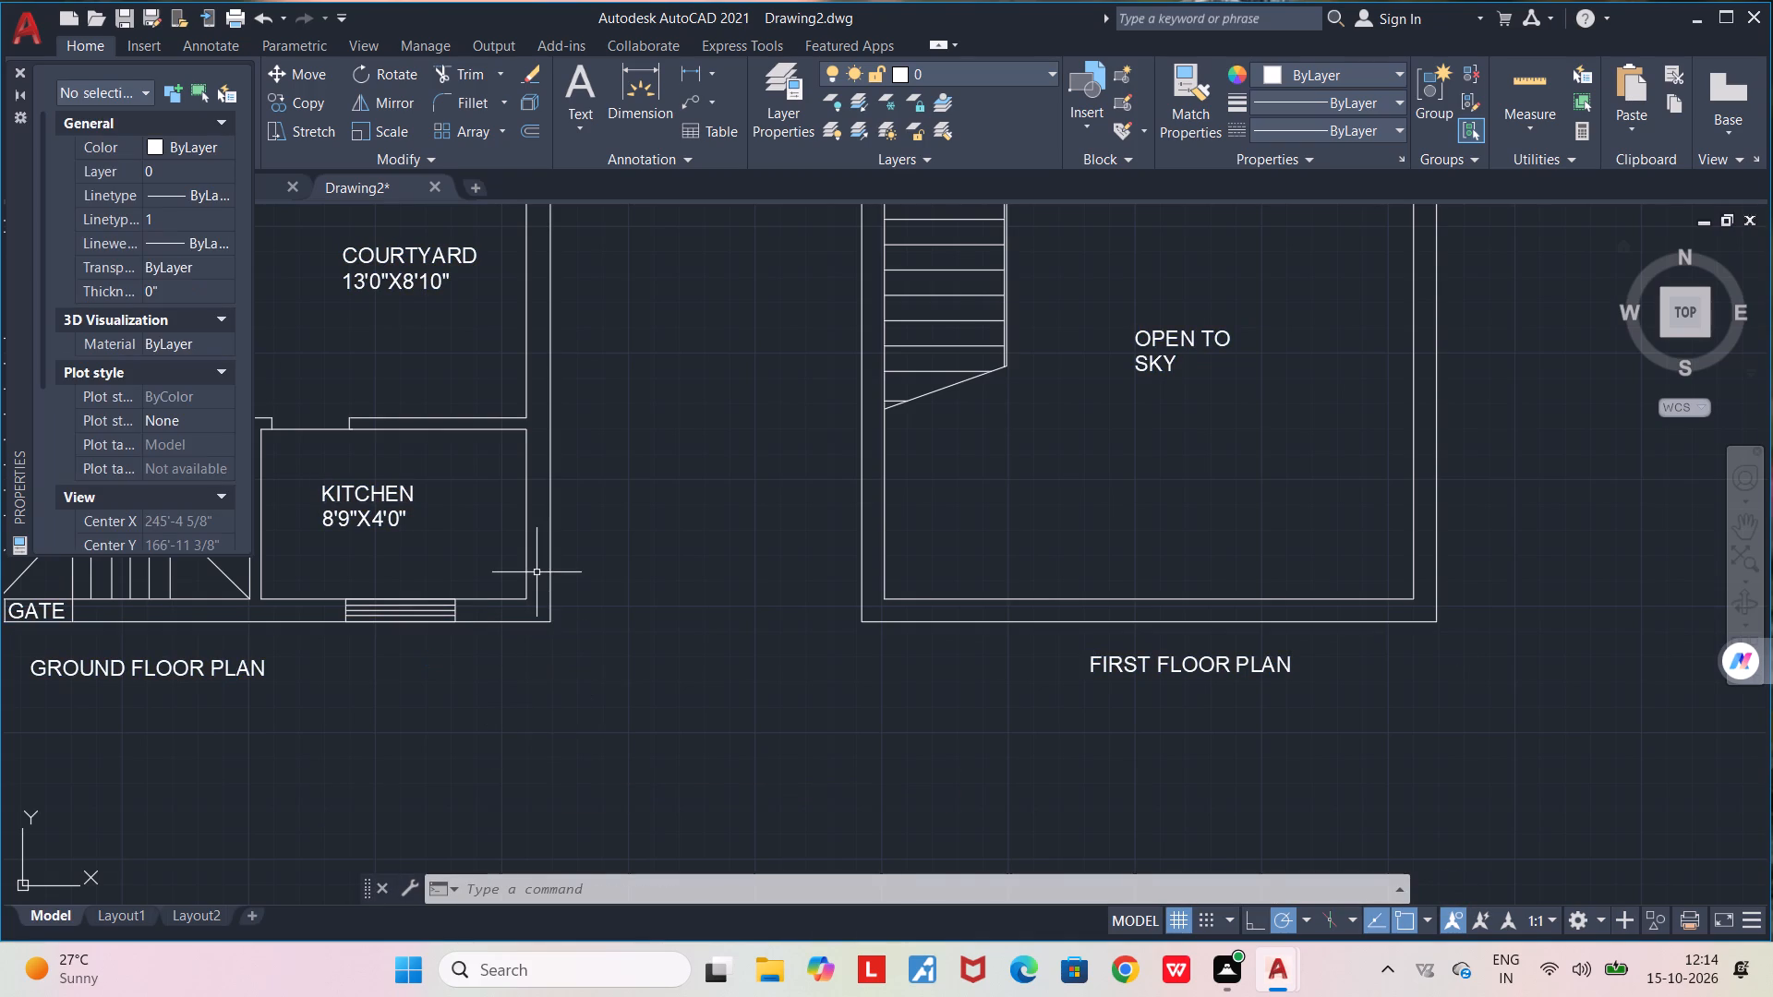
Set the text height of the GROUND FLOOR PLAN and FIRST FLOOR PLAN titles to 10".
left_click(220, 659)
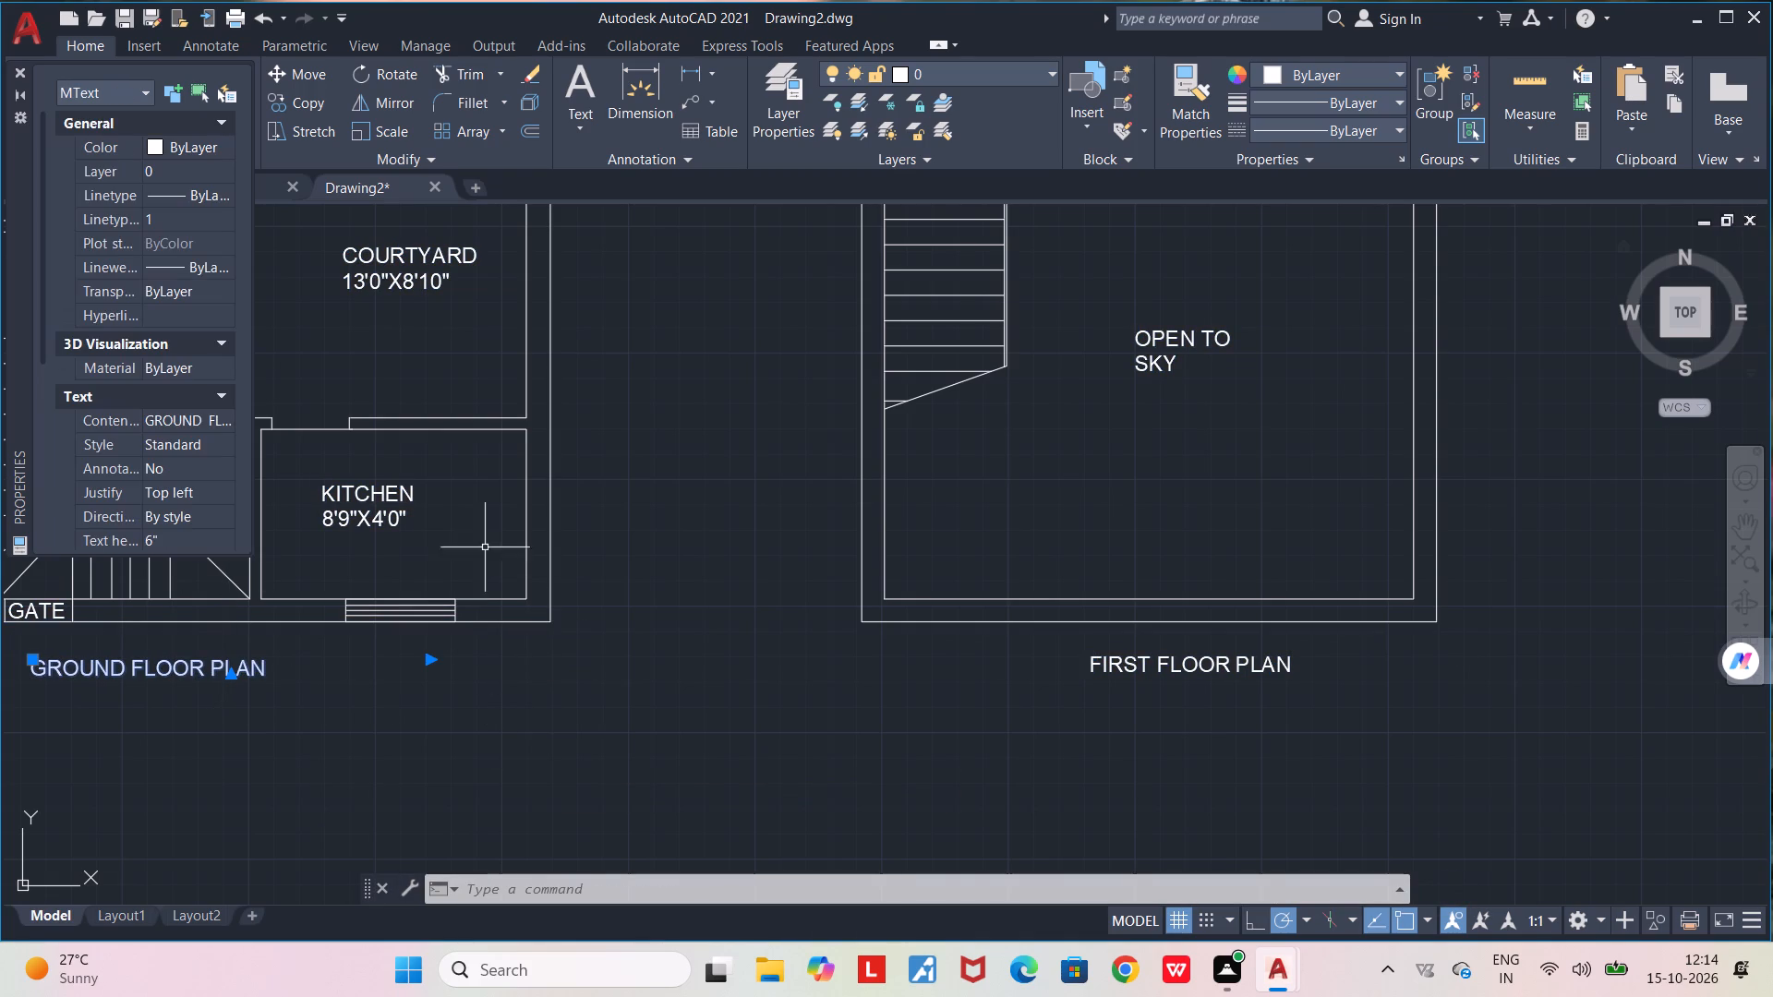
left_click(1273, 662, "ctrl")
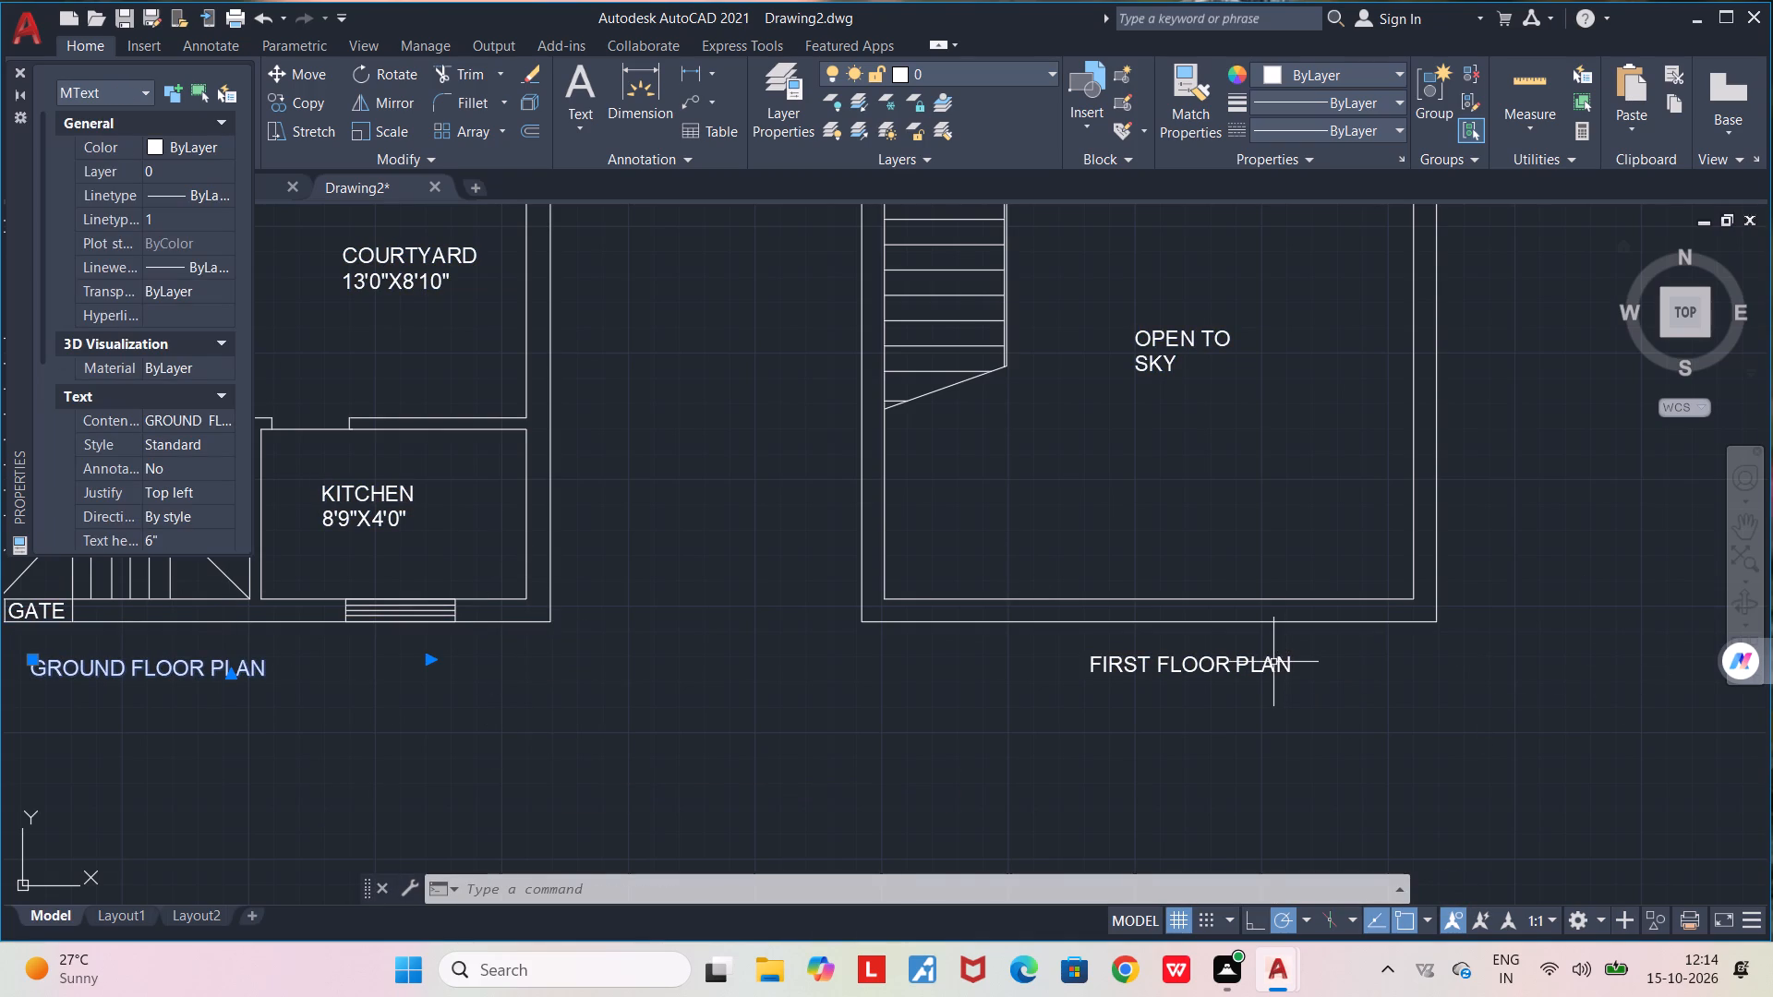
left_click(1252, 666)
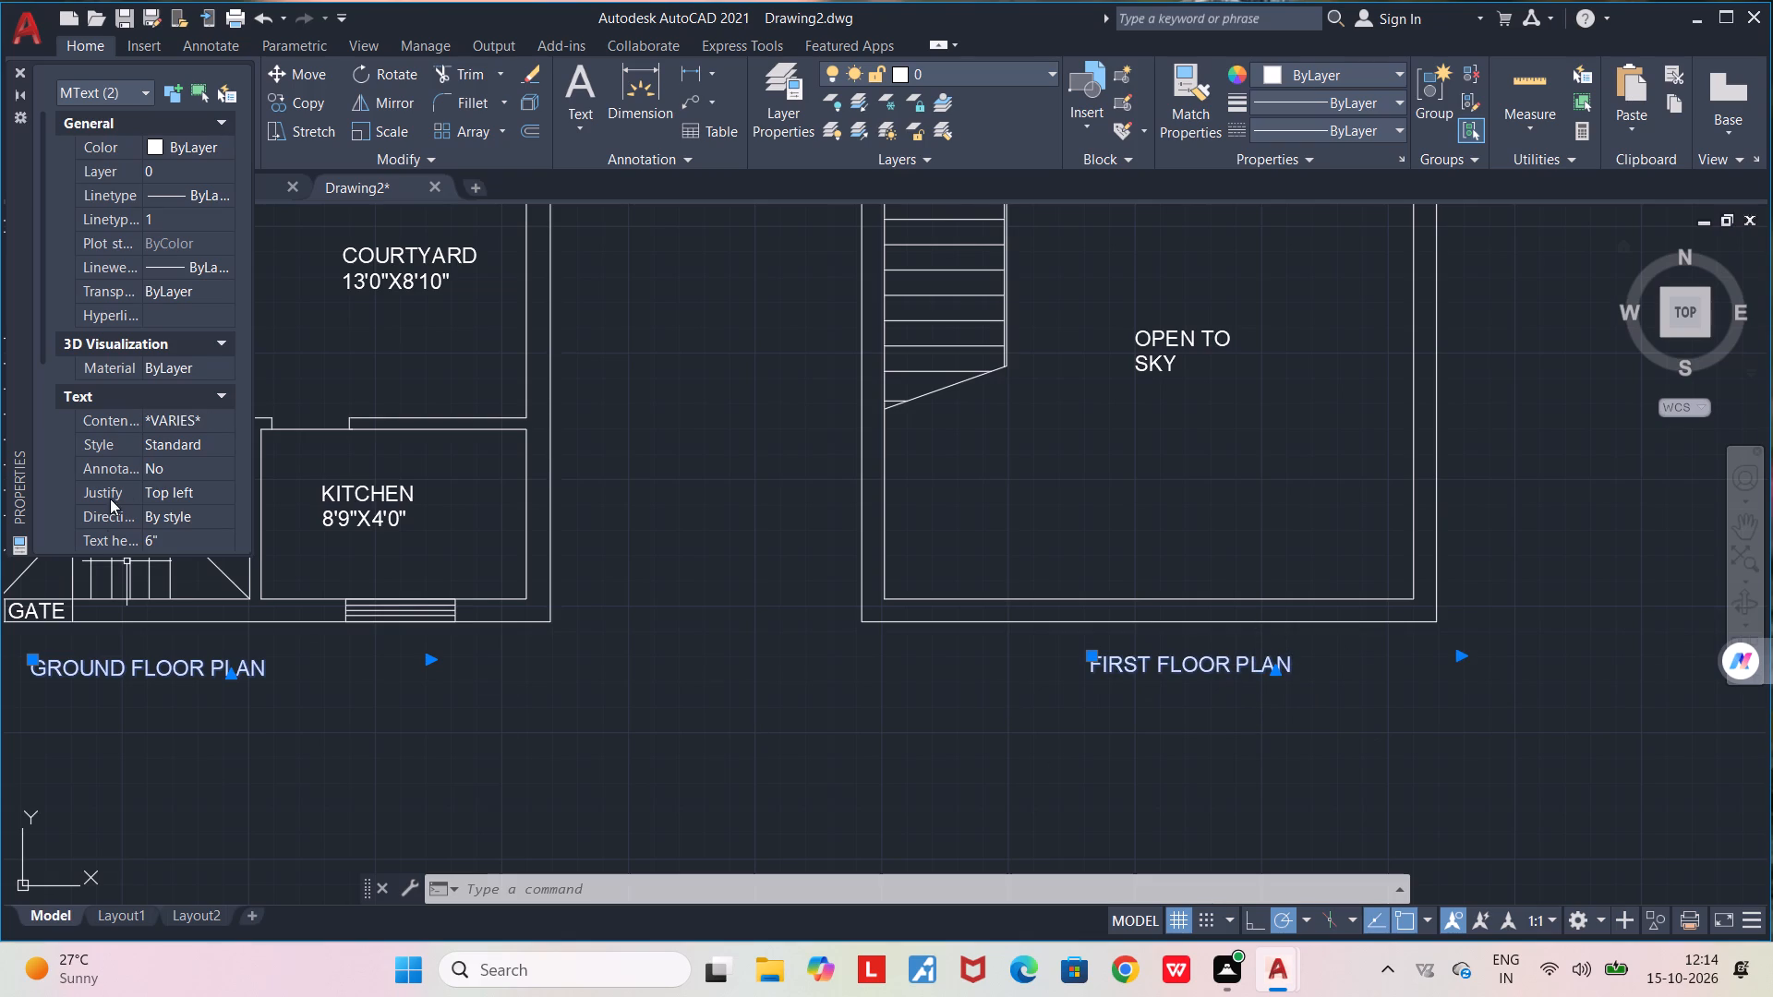
left_click(181, 550)
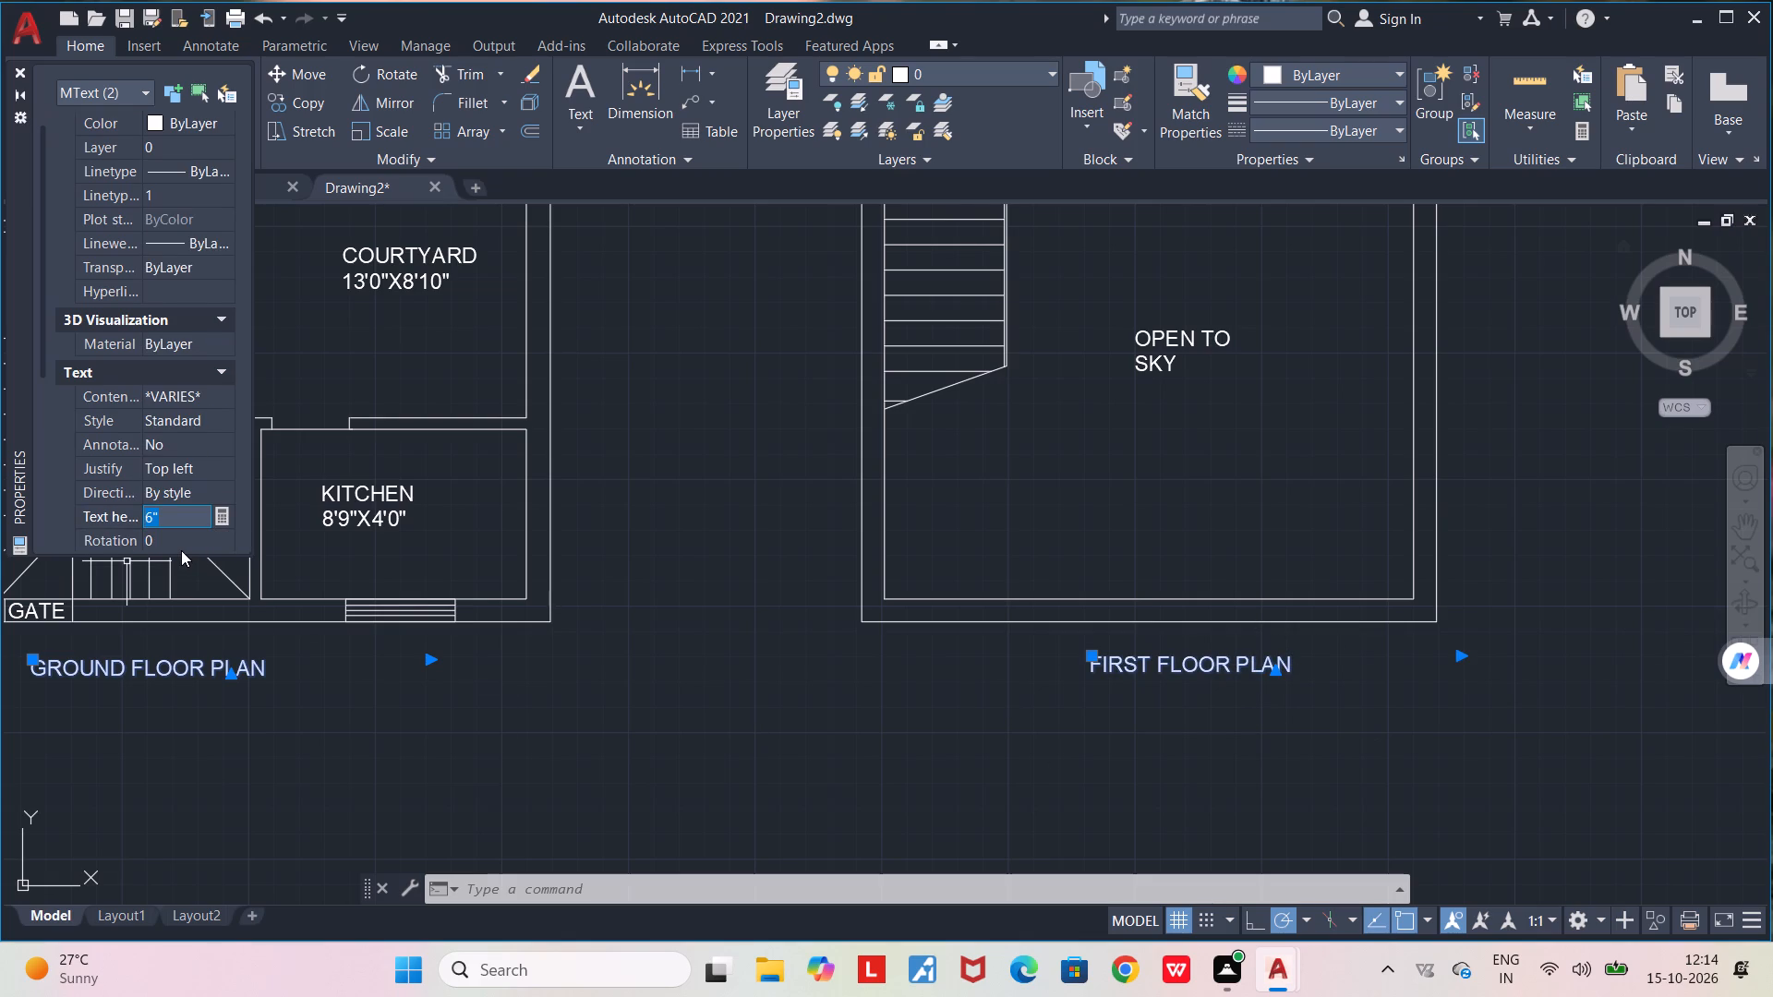
type("10\"")
key("Return")
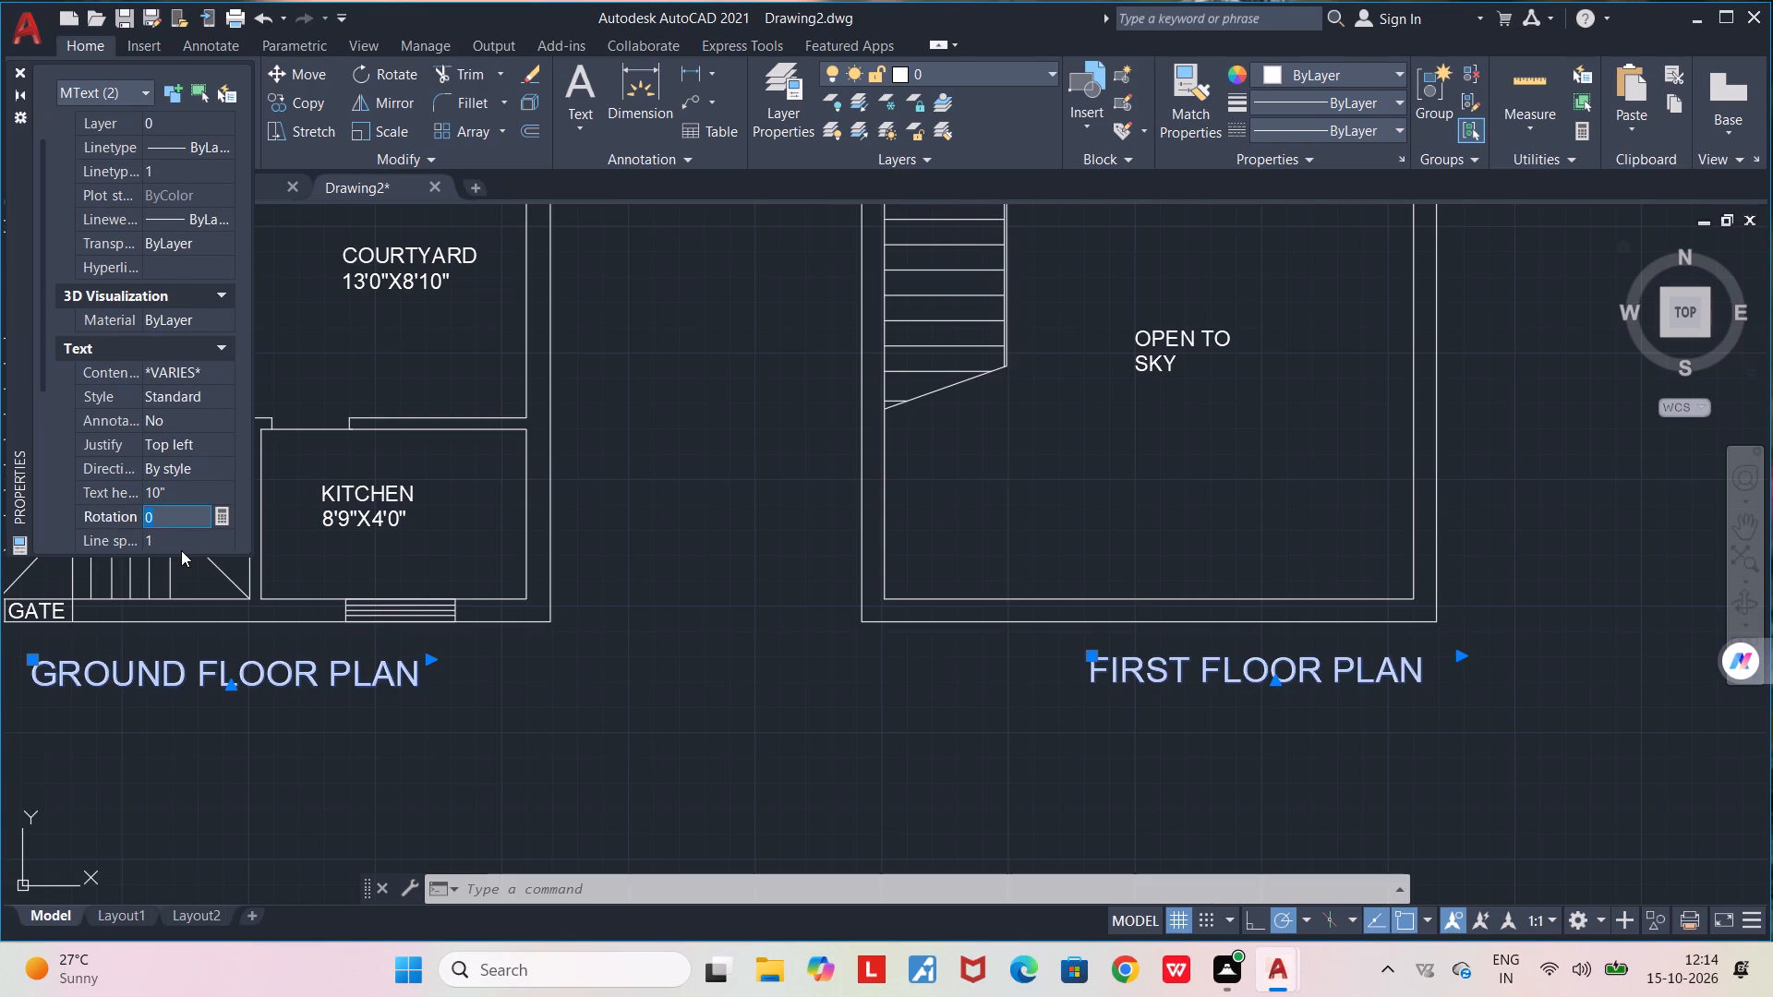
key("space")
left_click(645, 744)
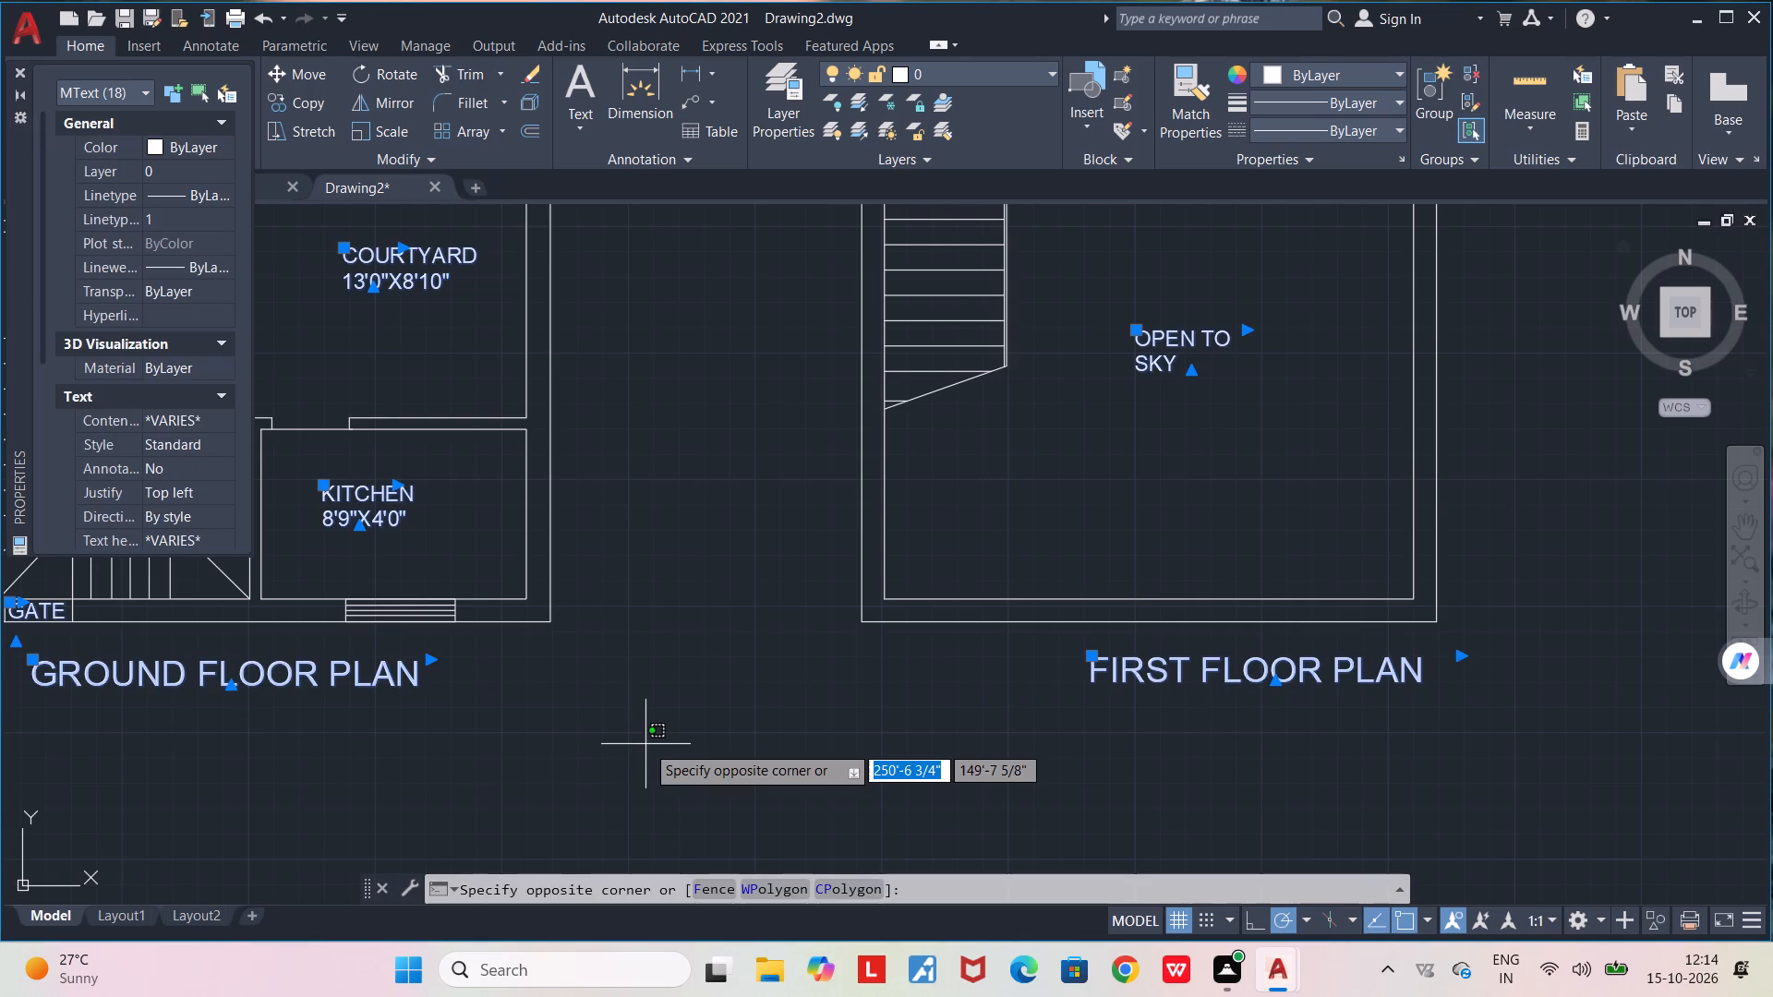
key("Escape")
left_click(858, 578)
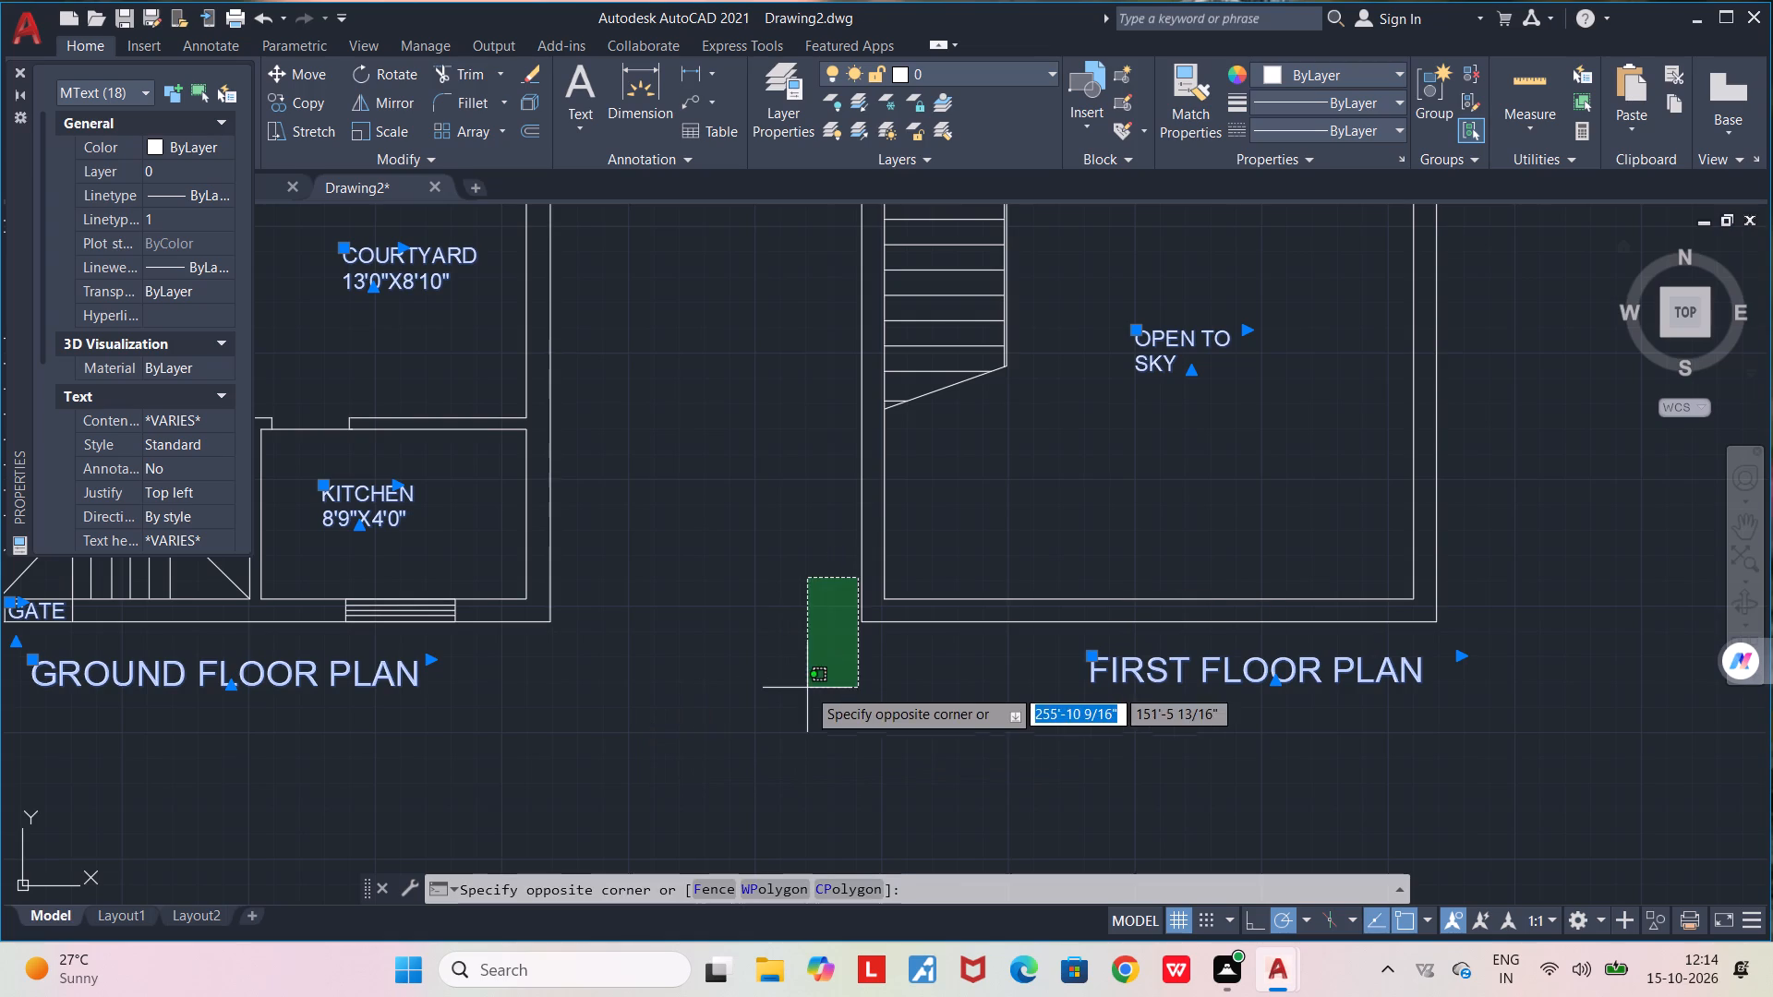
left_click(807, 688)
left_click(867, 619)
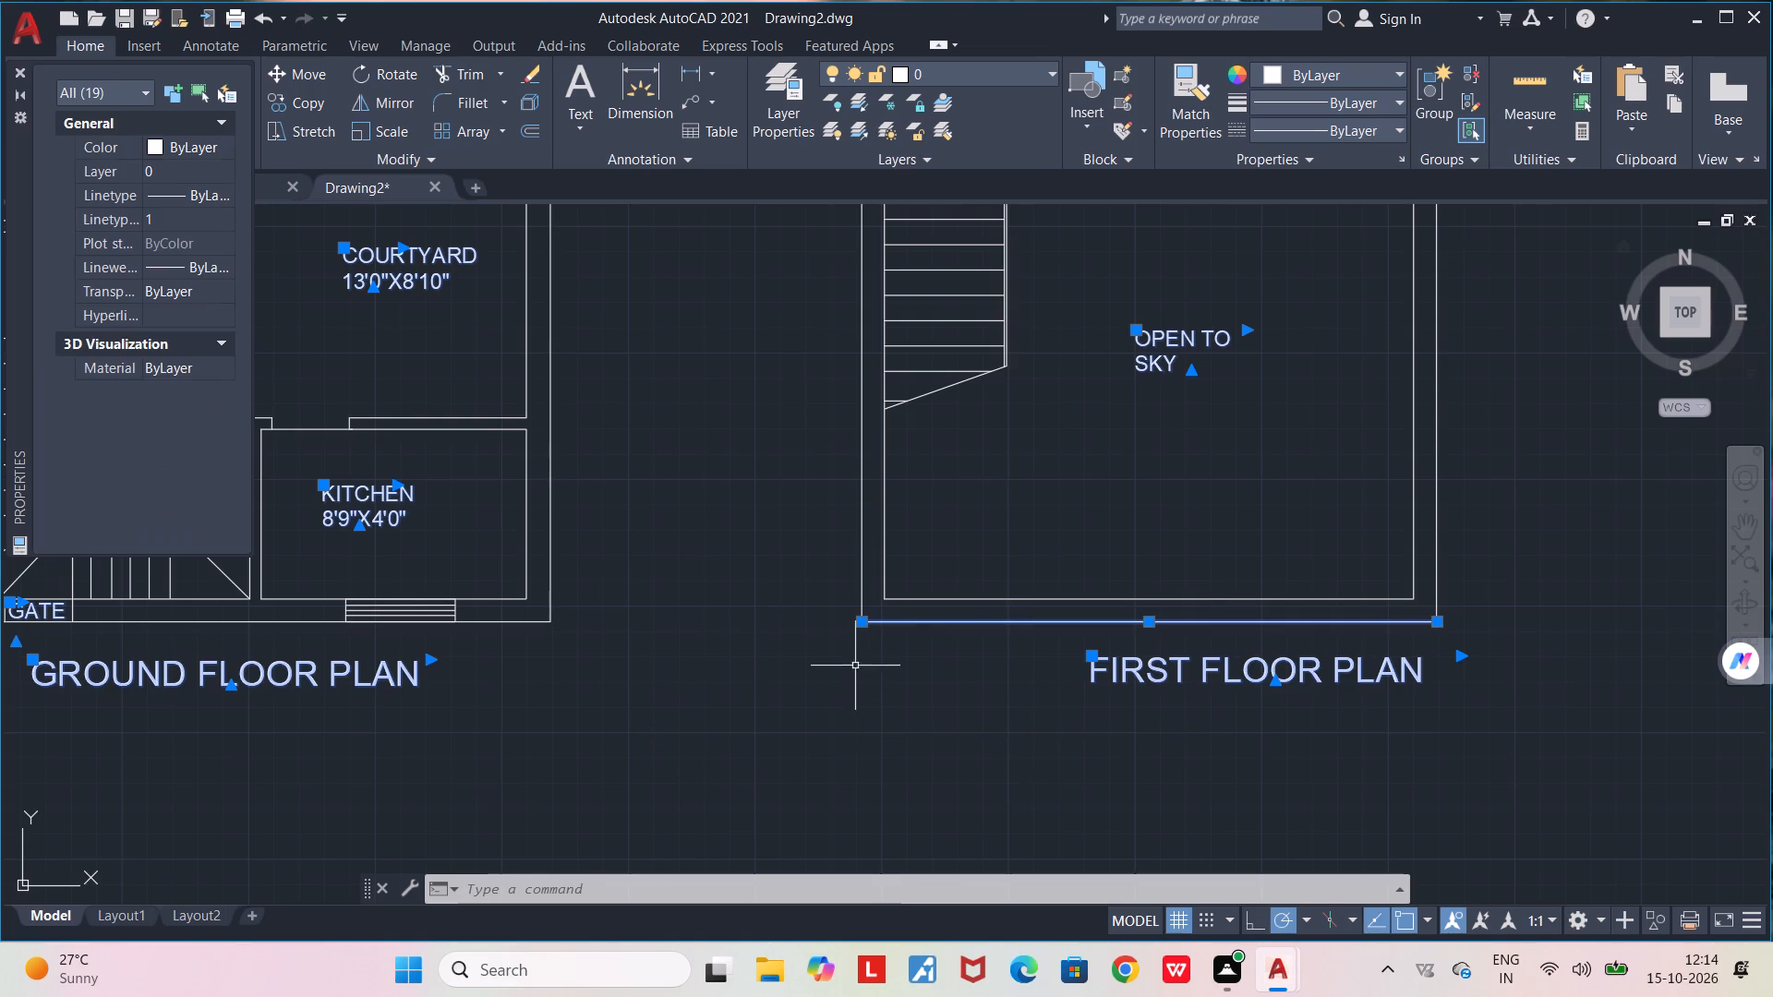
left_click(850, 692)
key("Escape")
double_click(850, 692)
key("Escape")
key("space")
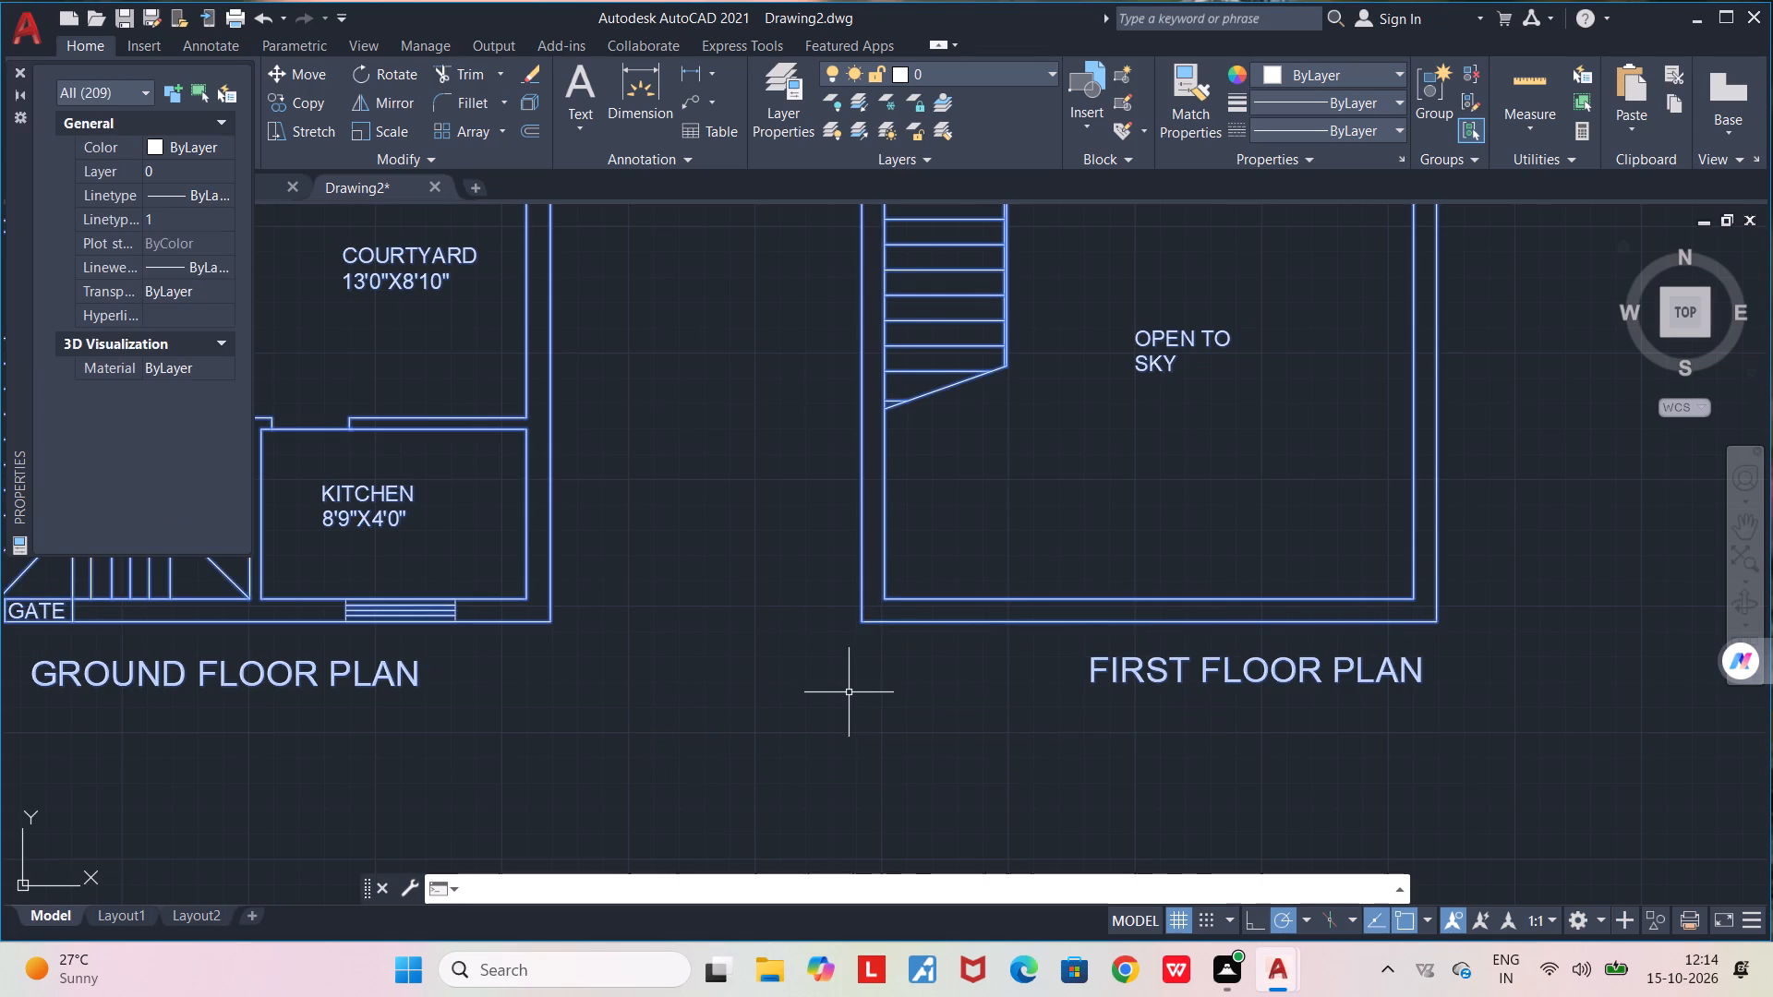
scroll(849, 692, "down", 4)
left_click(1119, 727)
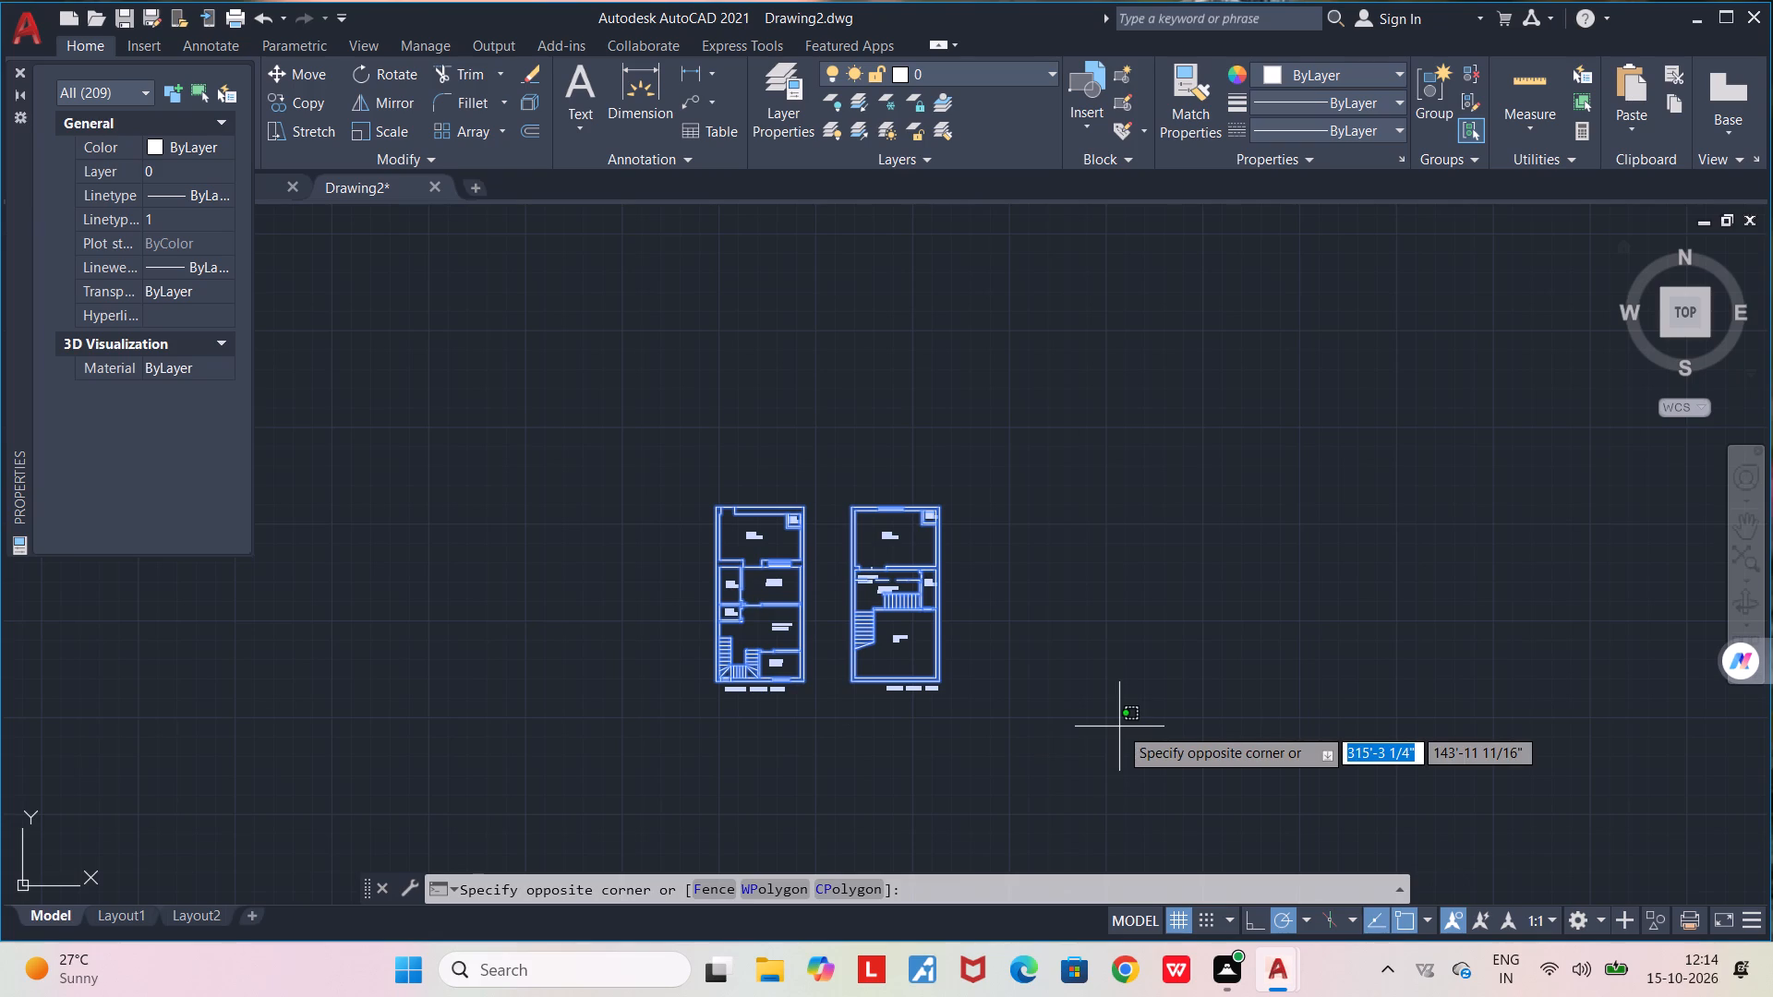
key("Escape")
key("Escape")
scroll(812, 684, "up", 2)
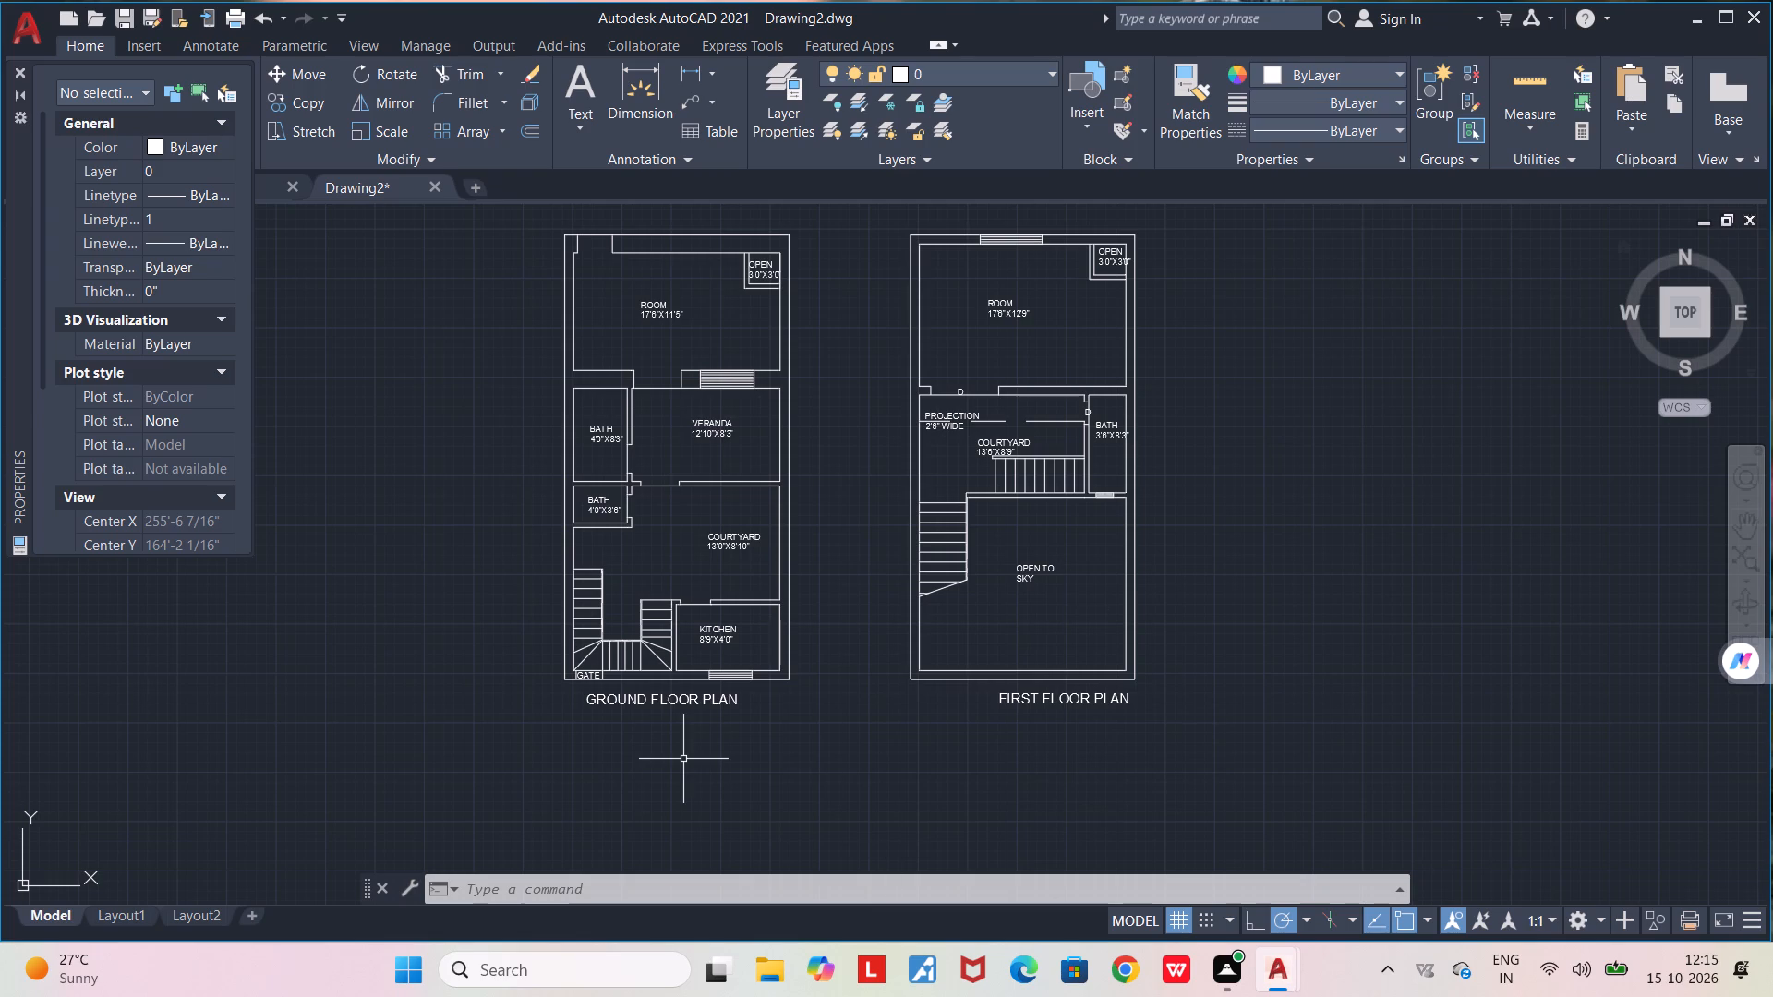
Save the drawing in the Documents folder as DAY 4-B.
key("ctrl+s")
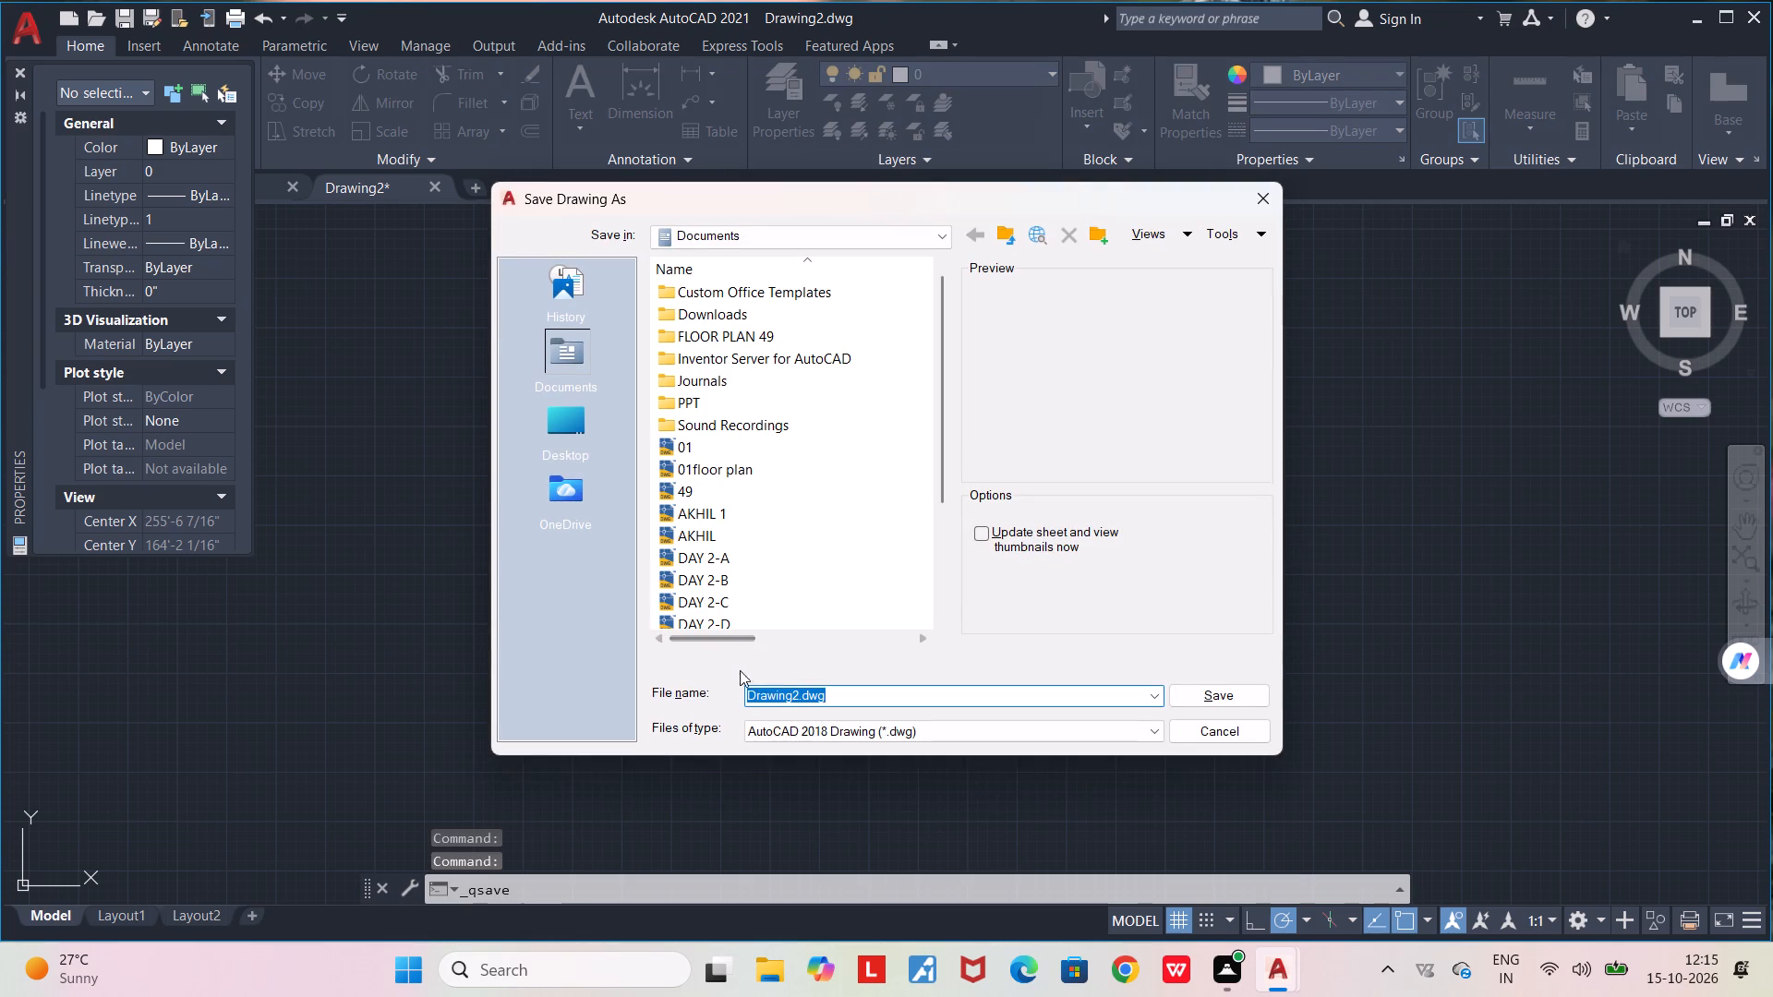
type("DAY")
key("space")
type("4-")
key("b")
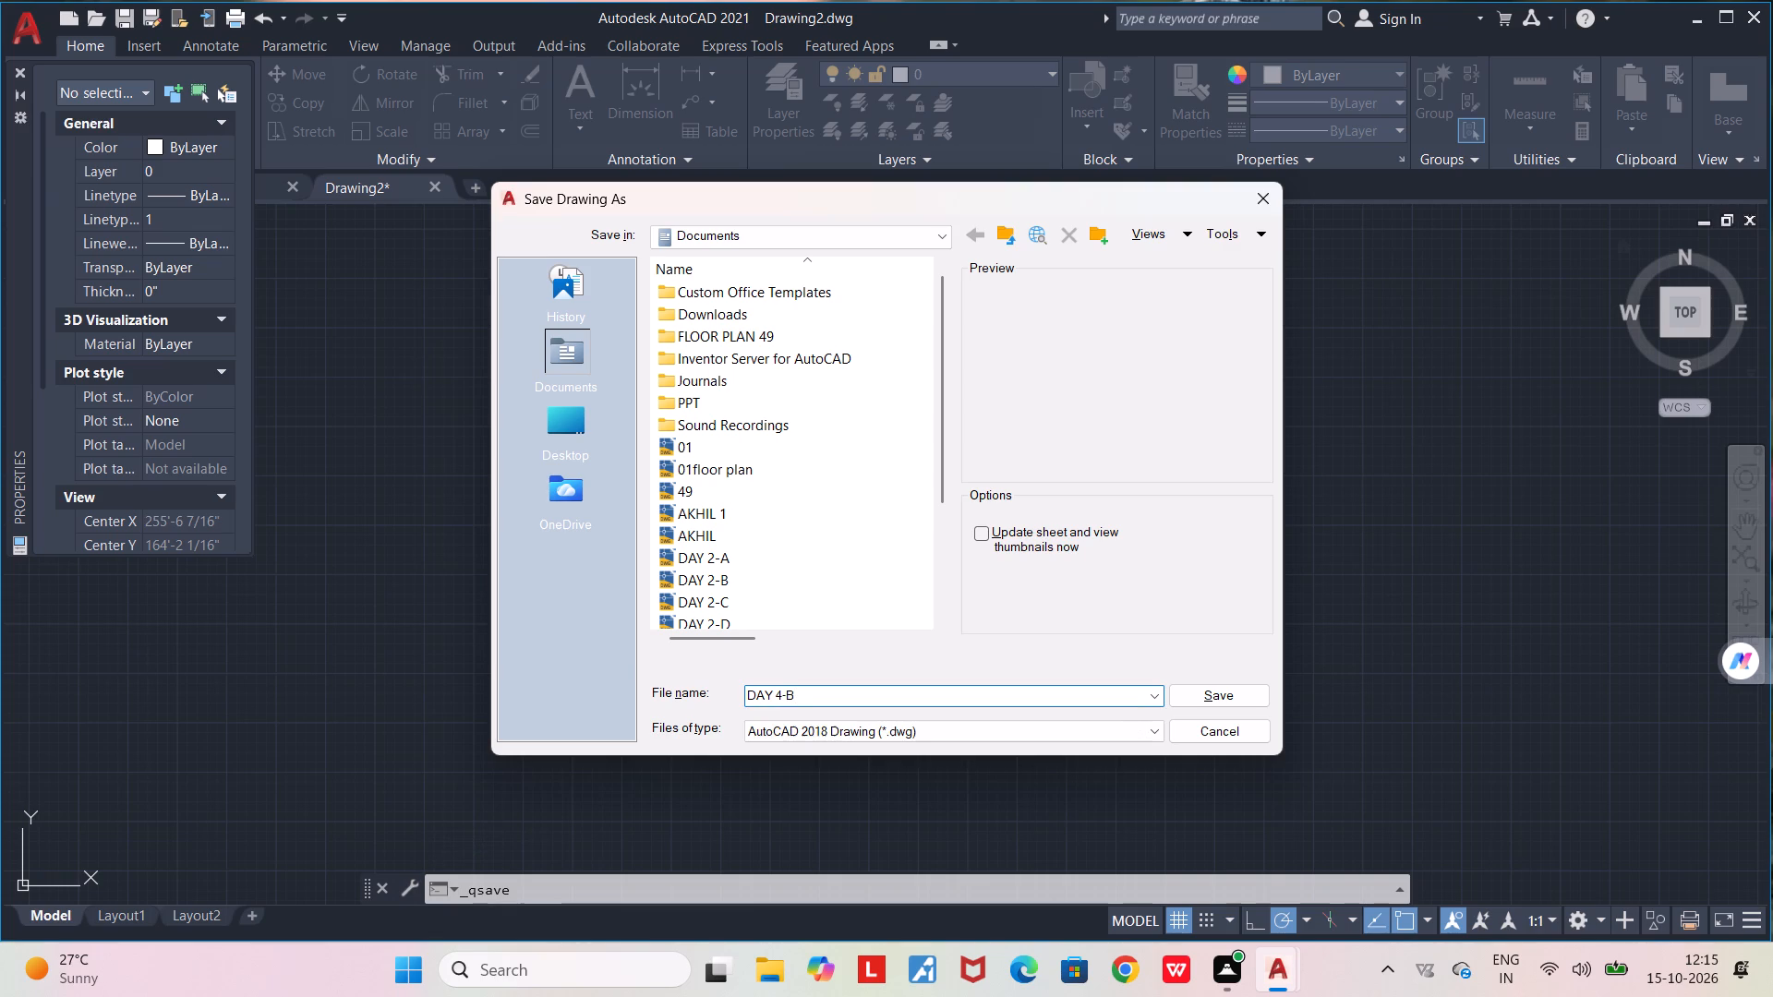
left_click(1262, 685)
Start plotting the drawing with the AutoCAD PDF (High Quality Print).pc3 plotter, keeping ISO A4 (210.00 x 297.00 MM) paper.
left_click(35, 36)
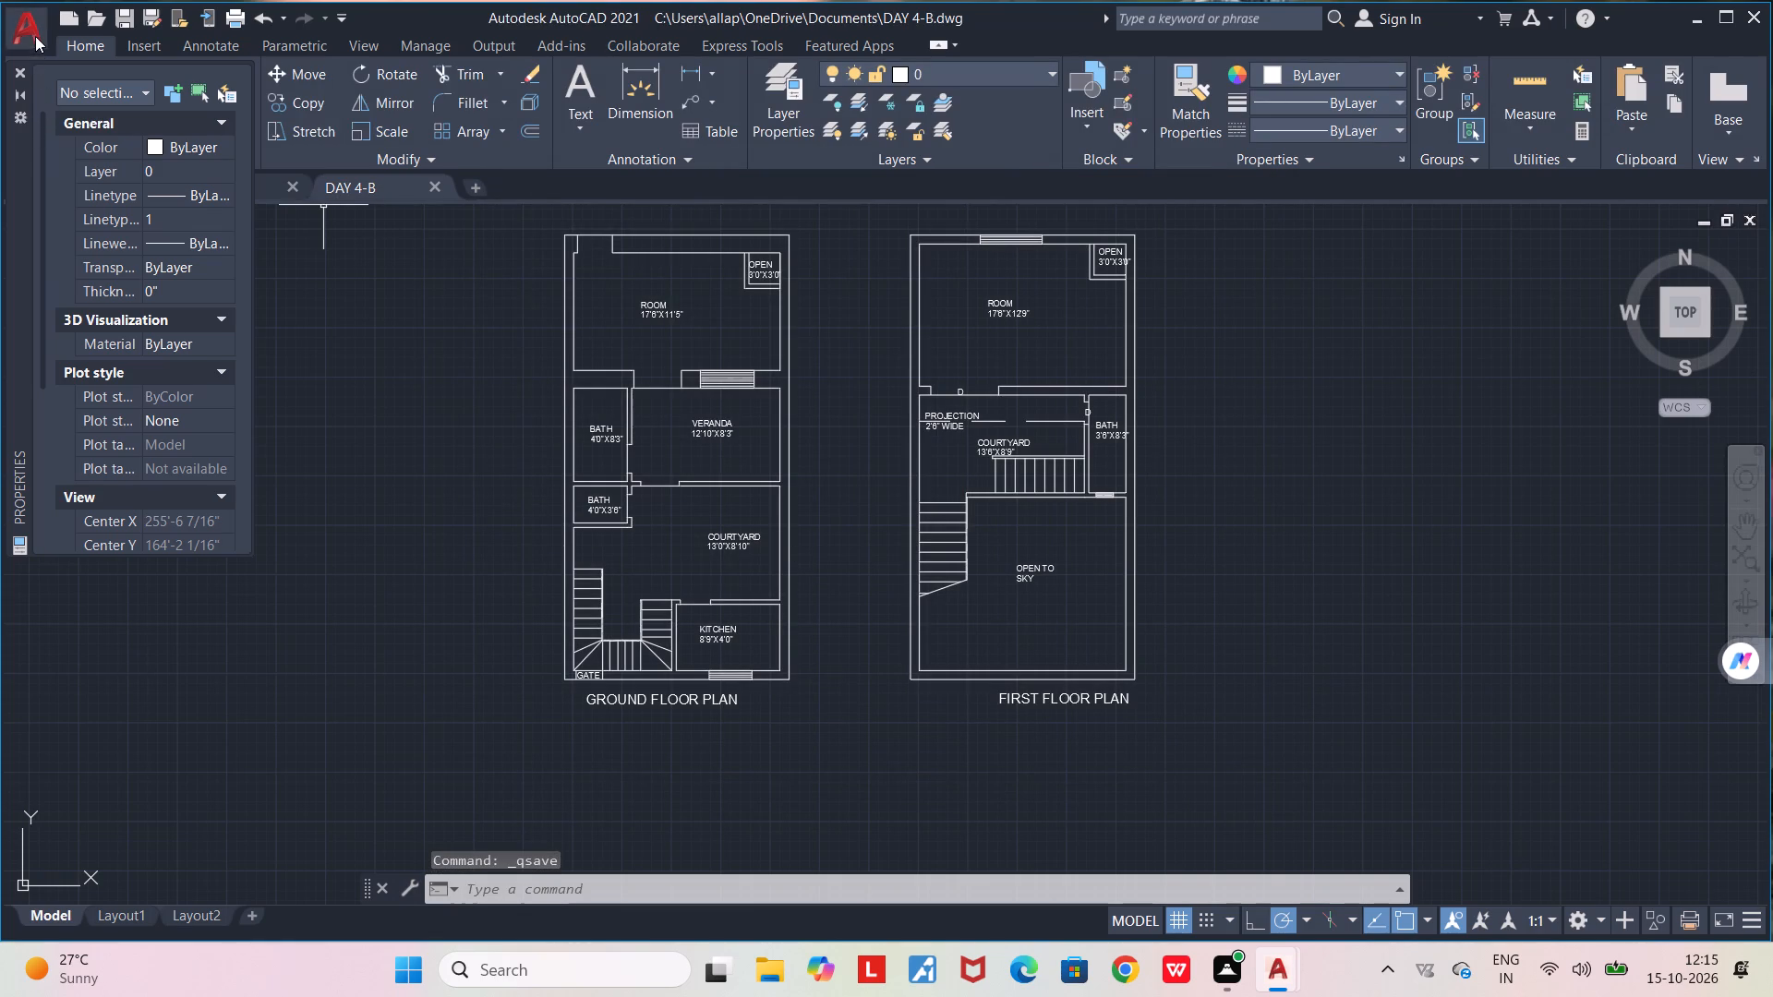
left_click(140, 535)
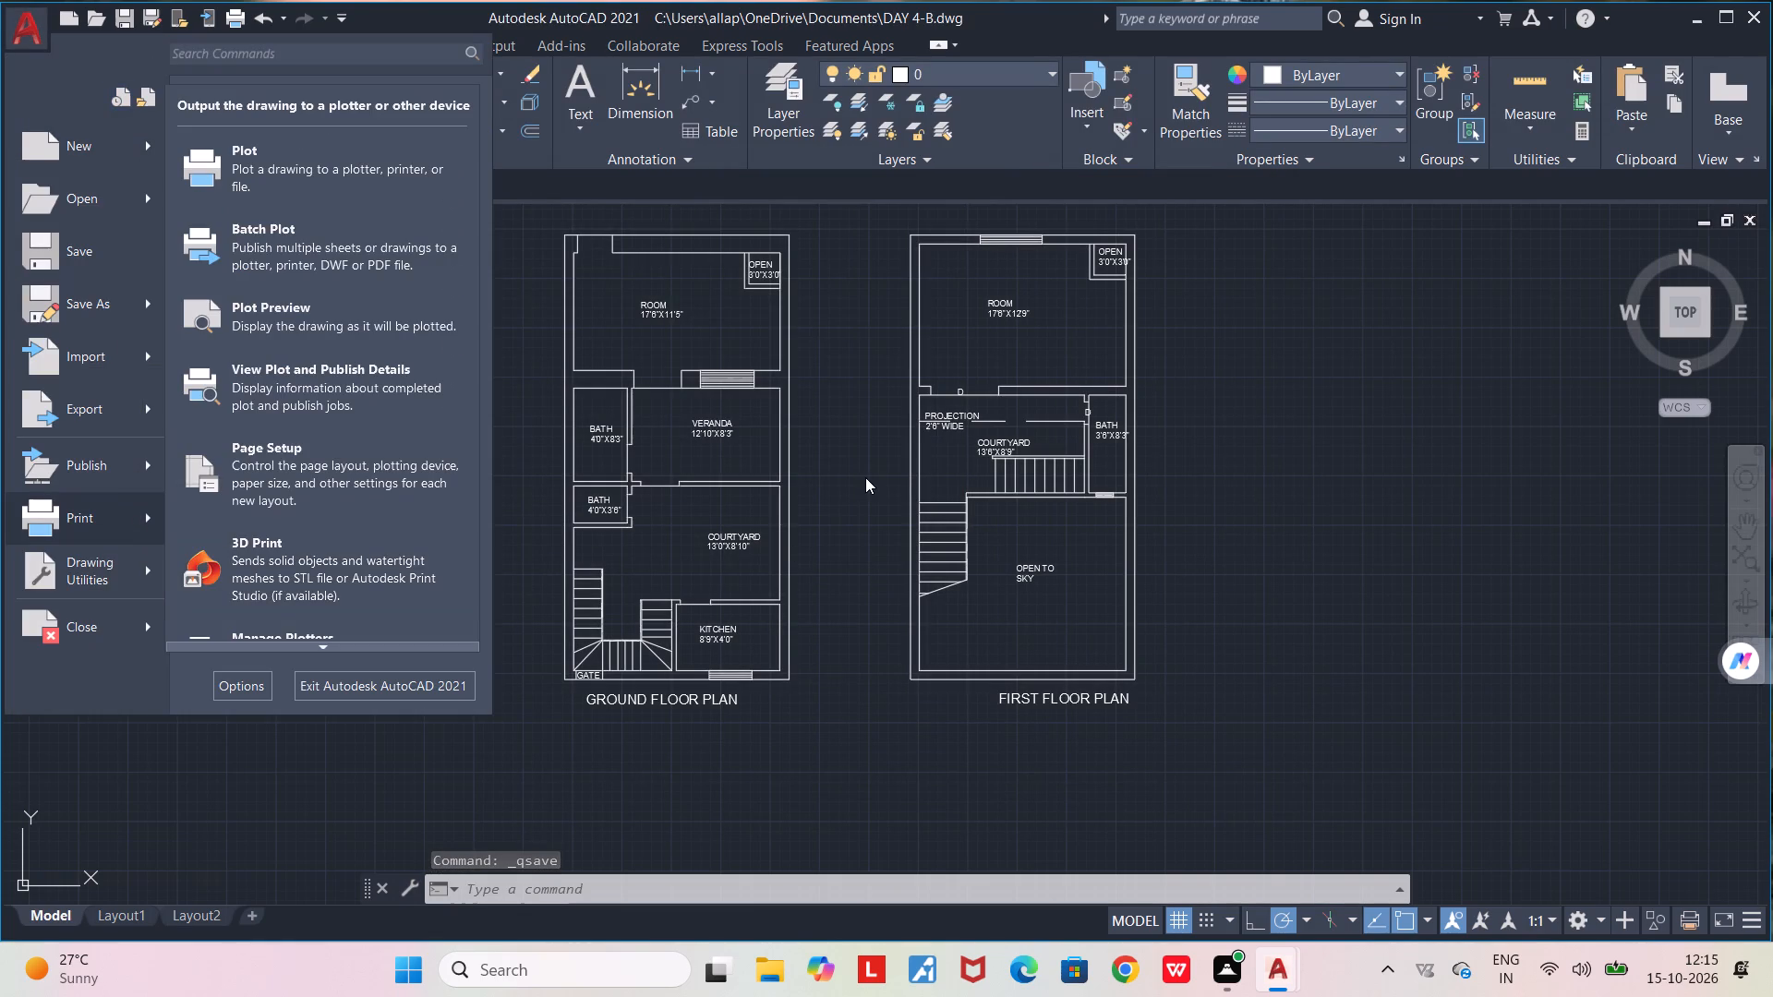
left_click(116, 516)
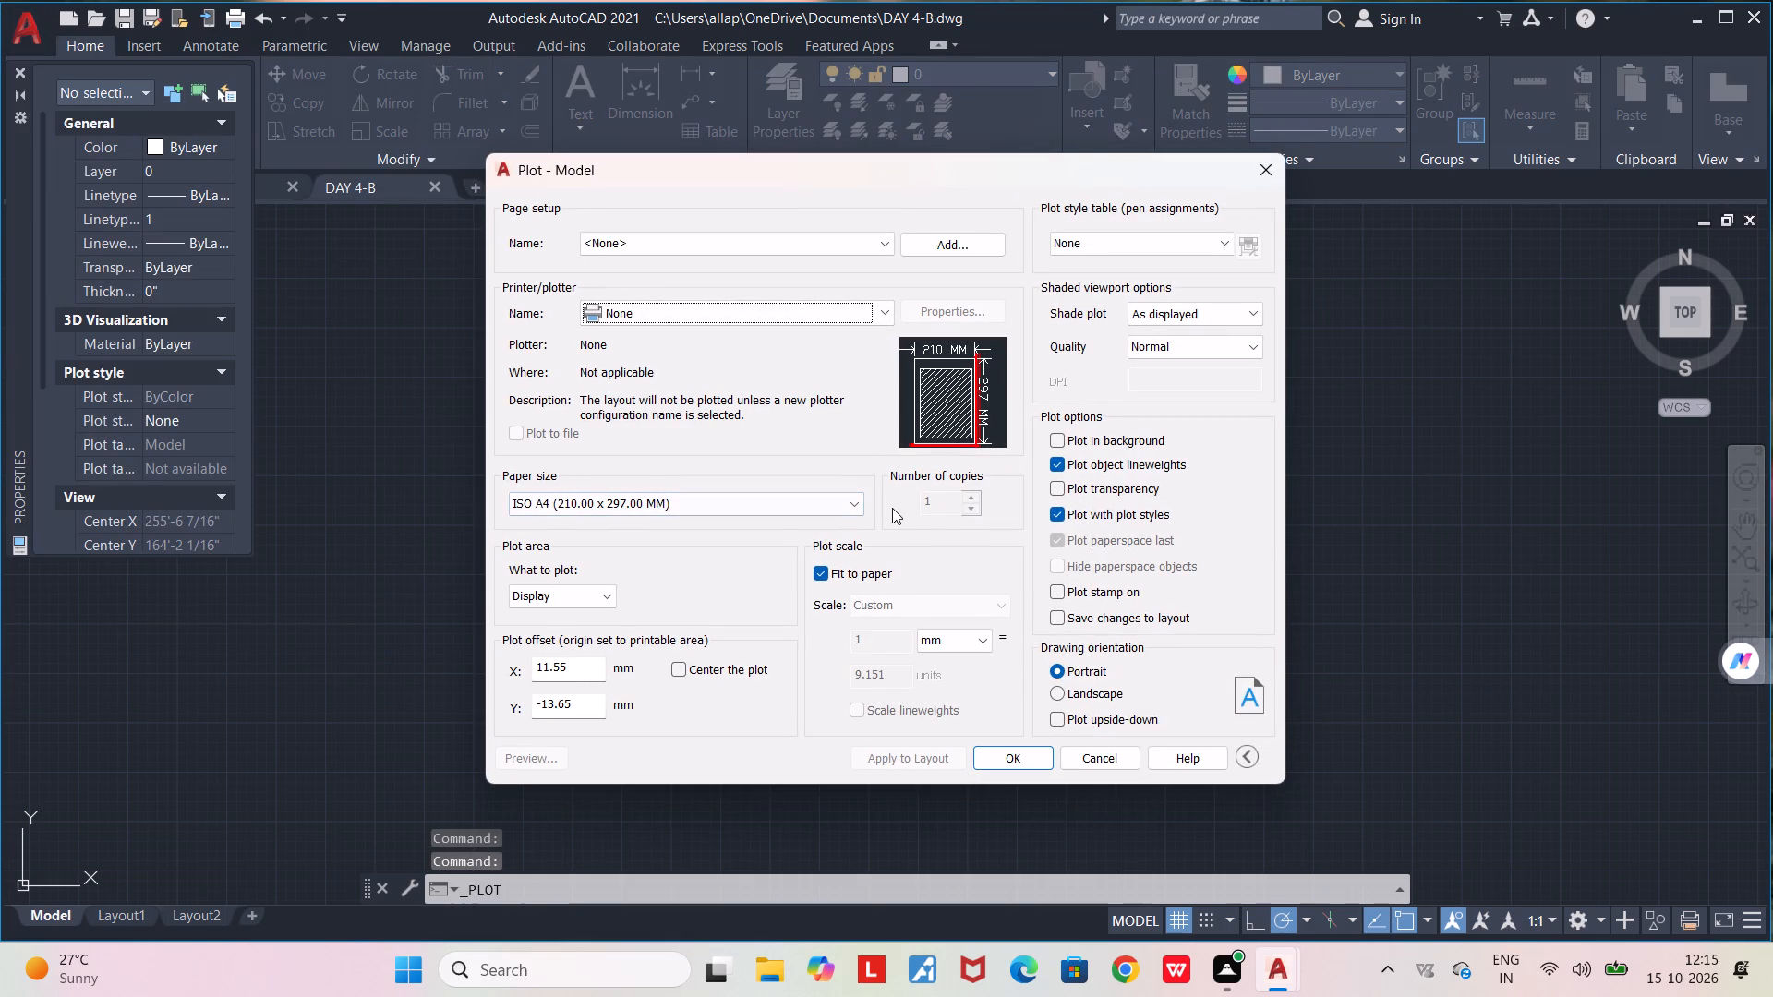
left_click(879, 314)
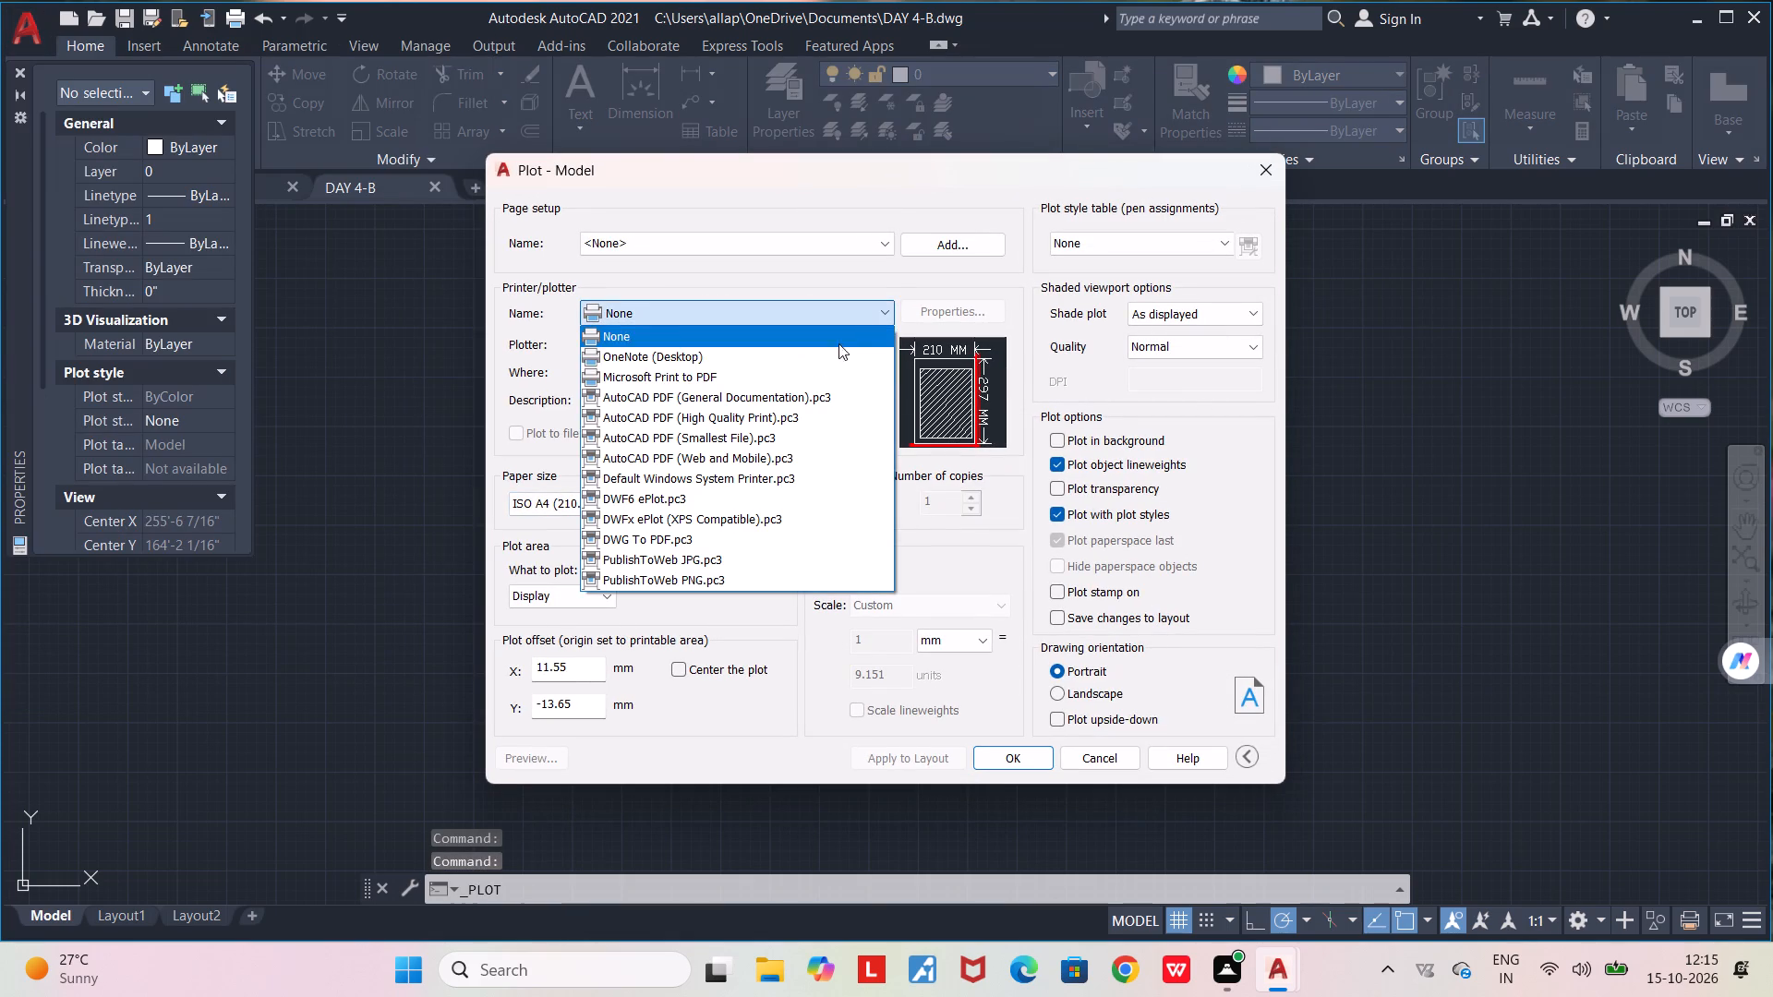
left_click(774, 419)
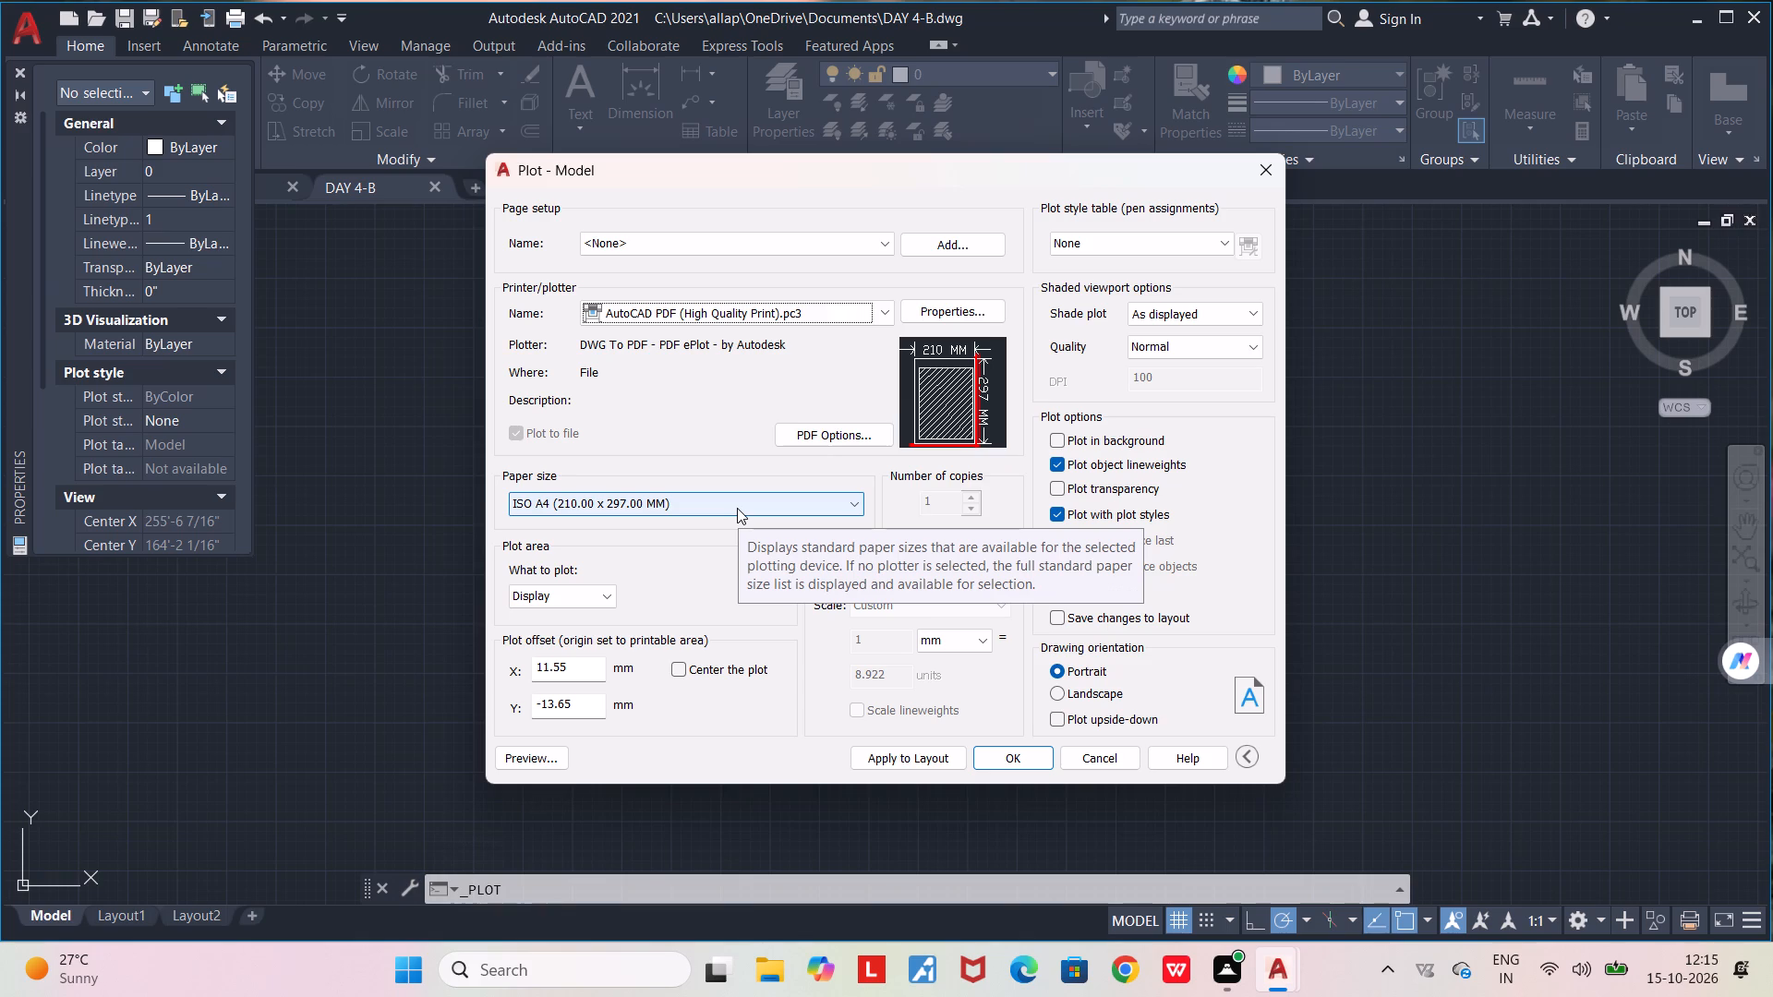
left_click(737, 508)
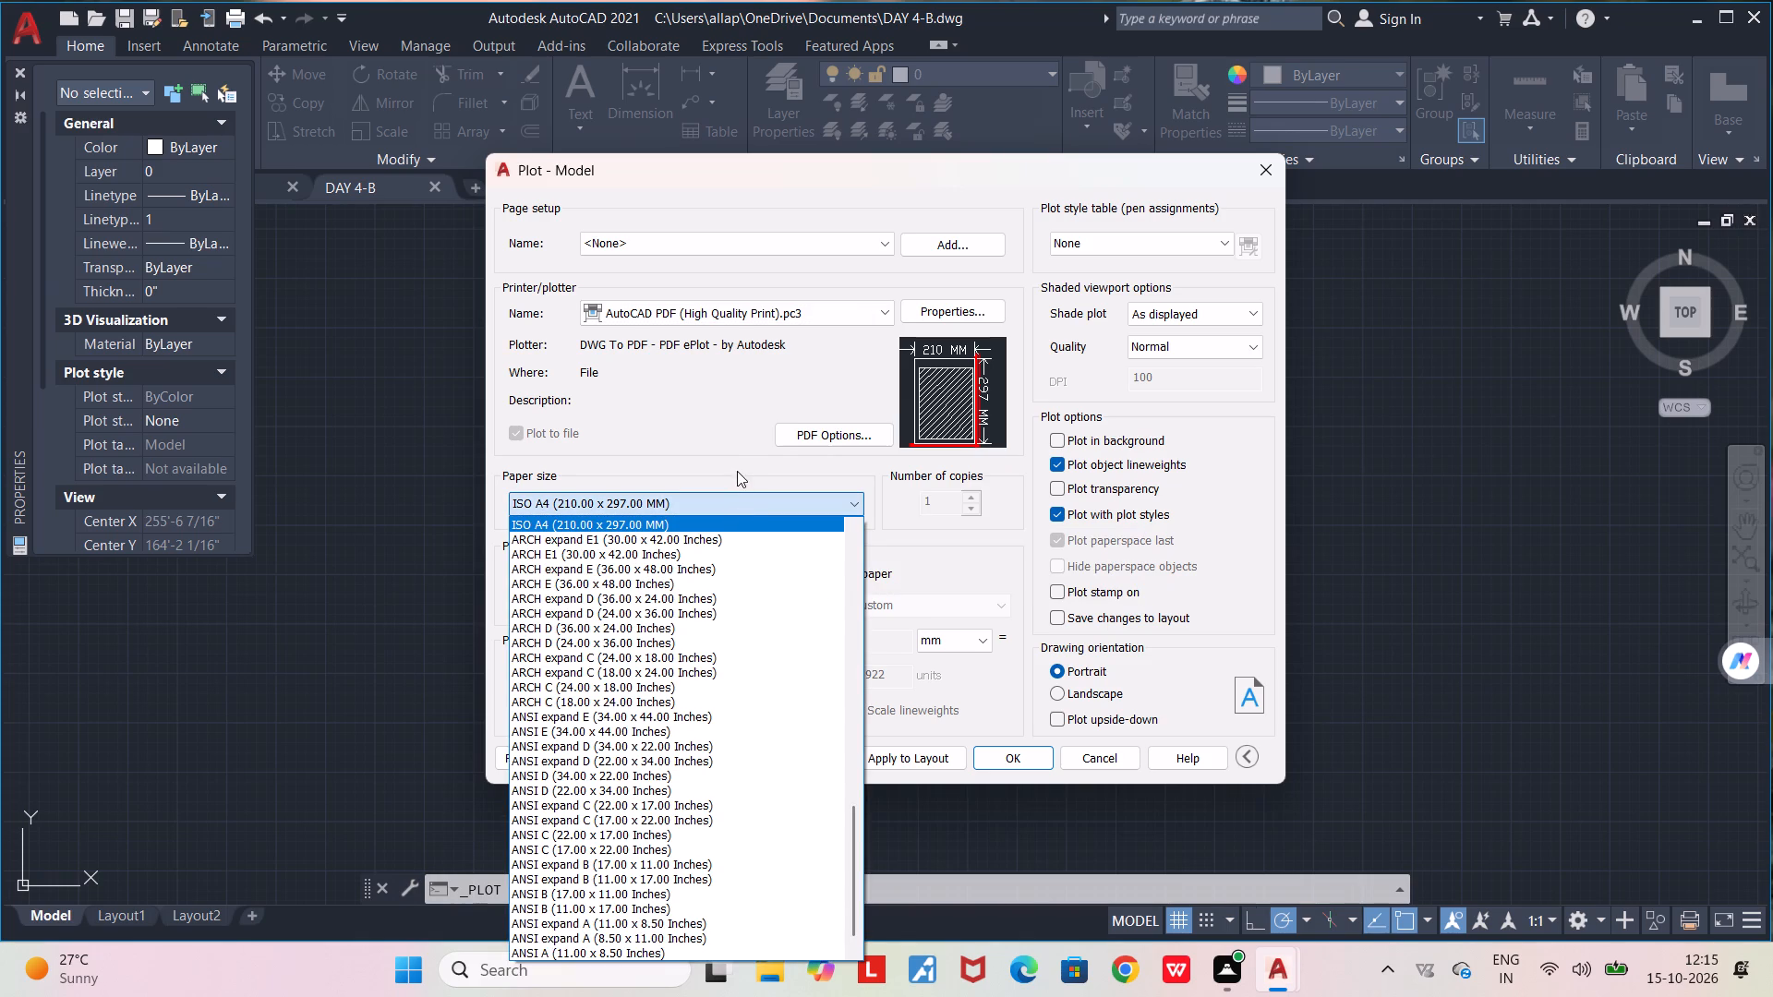
left_click(741, 445)
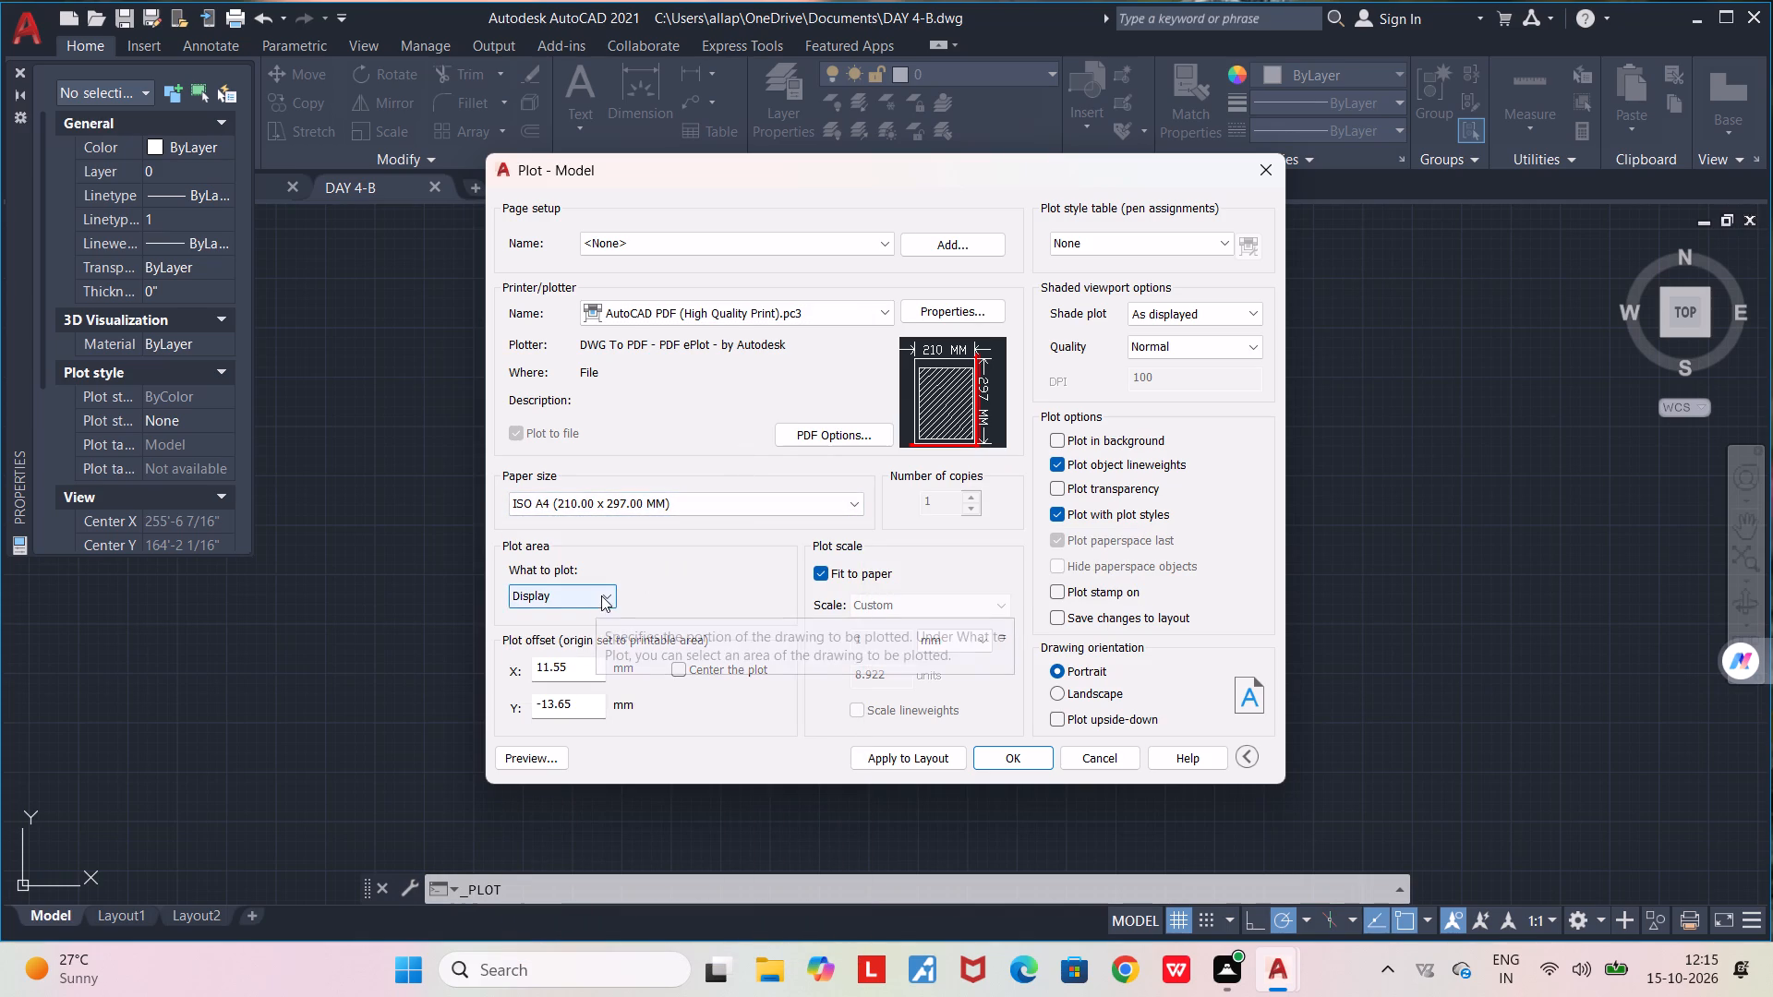
Define the plot area as a window enclosing both floor plans and their titles.
left_click(601, 595)
left_click(577, 658)
scroll(574, 546, "down", 2)
left_click(538, 391)
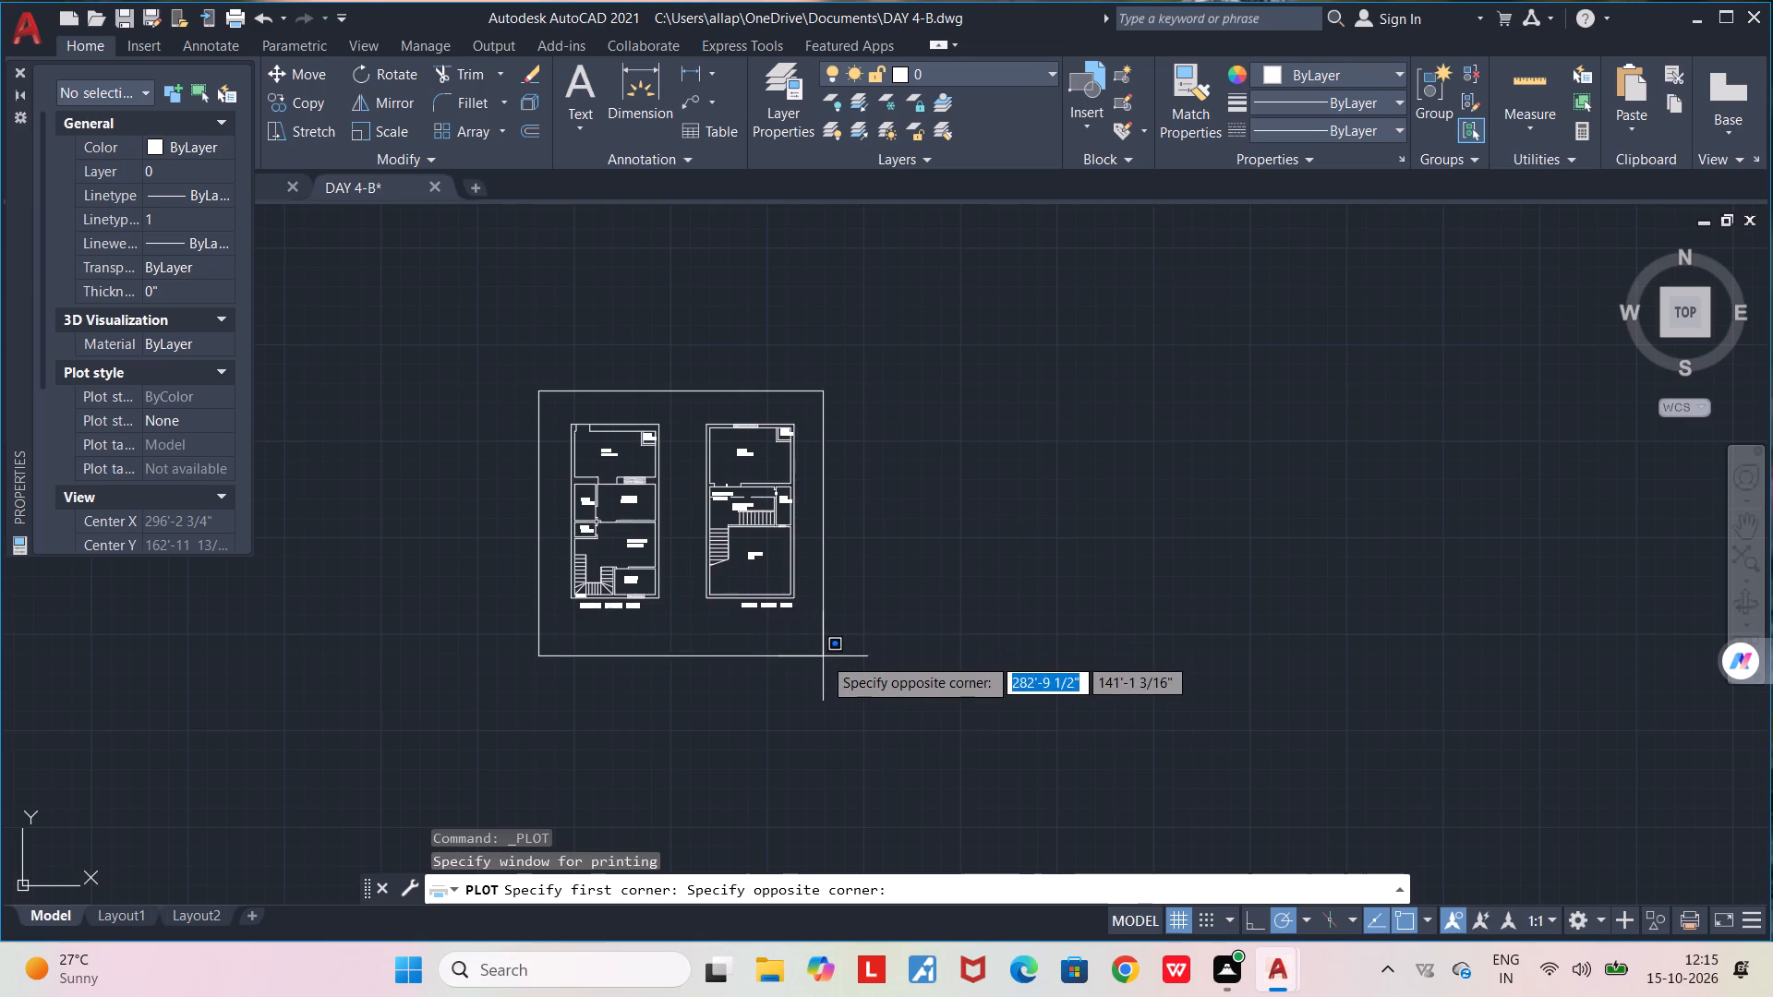
left_click(823, 656)
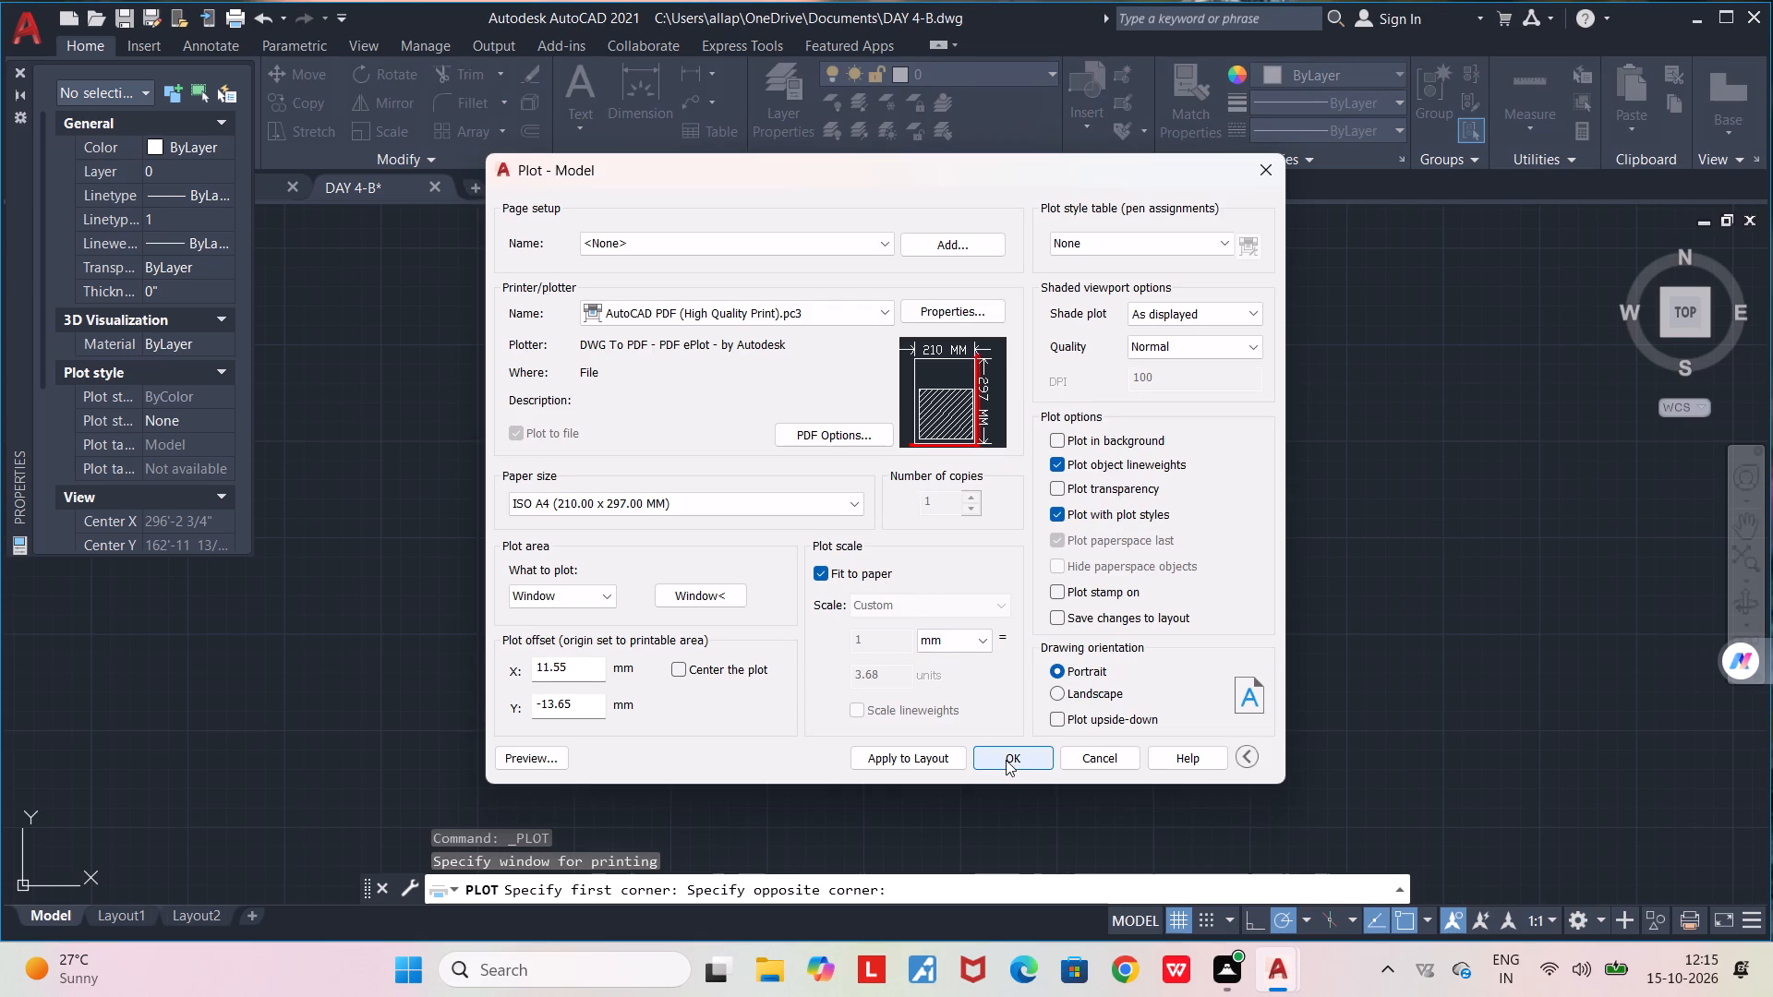
Plot the windowed area to a PDF under the suggested file name and dismiss the prompt to choose an opening app.
left_click(1006, 760)
left_click(1248, 698)
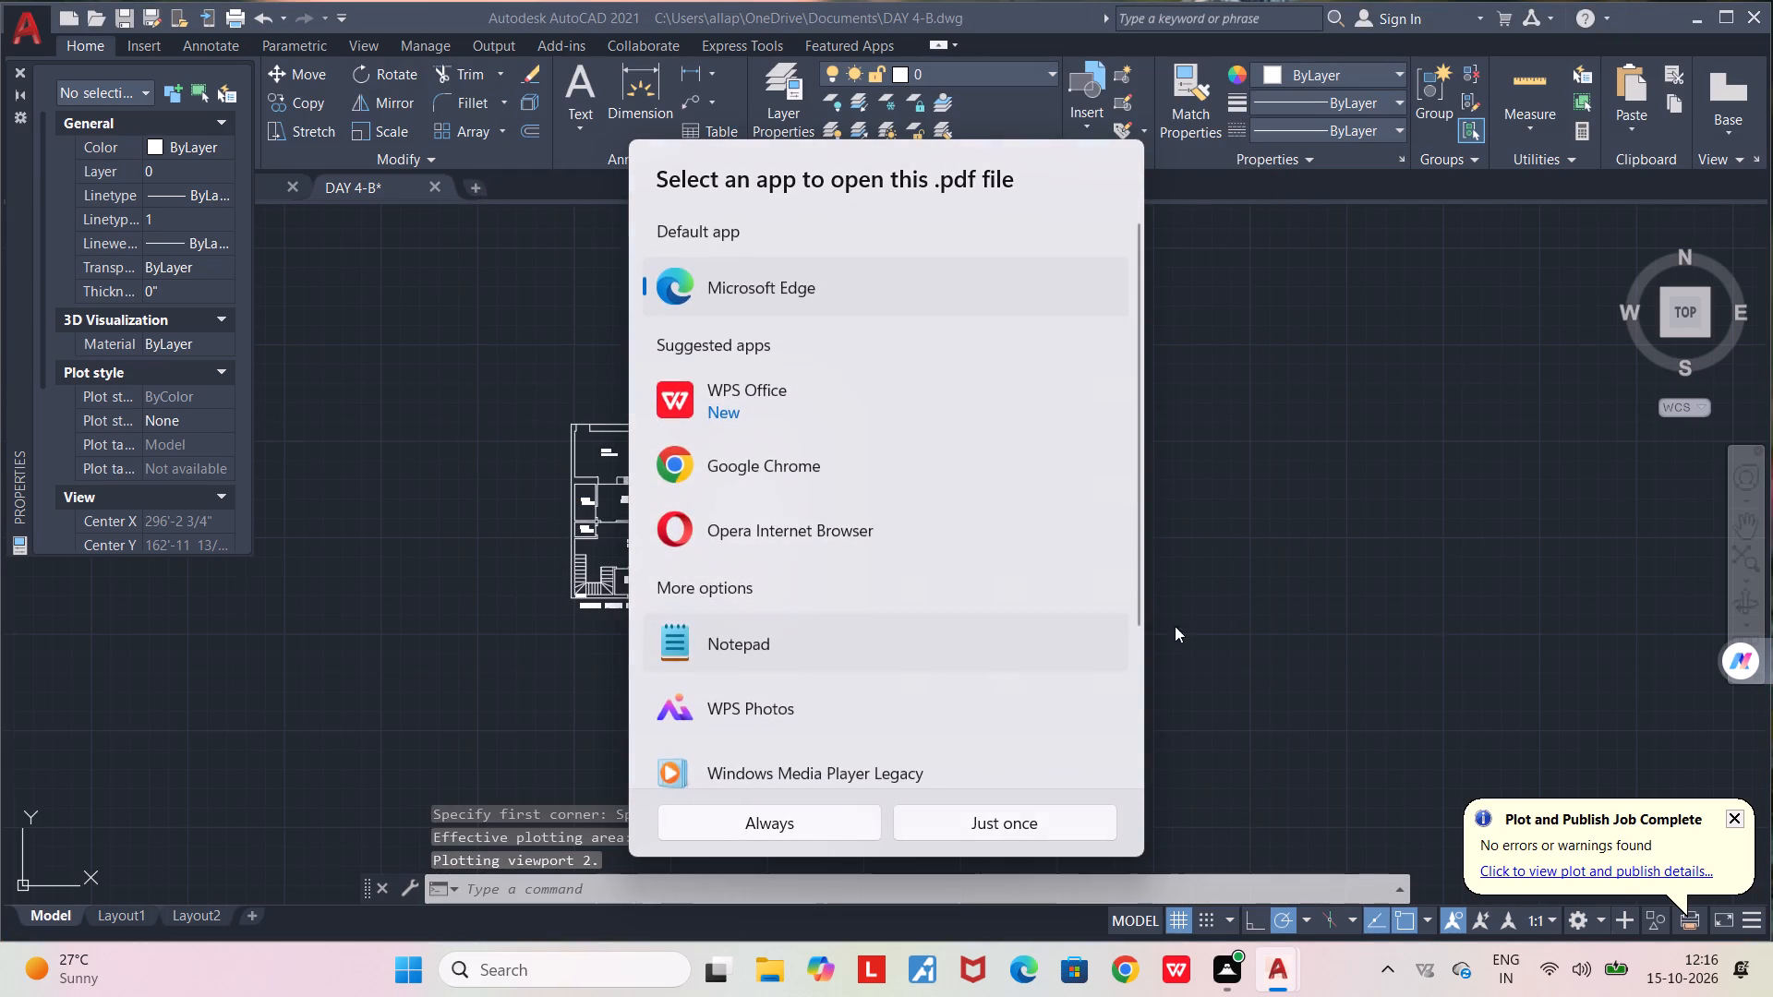
left_click(1449, 610)
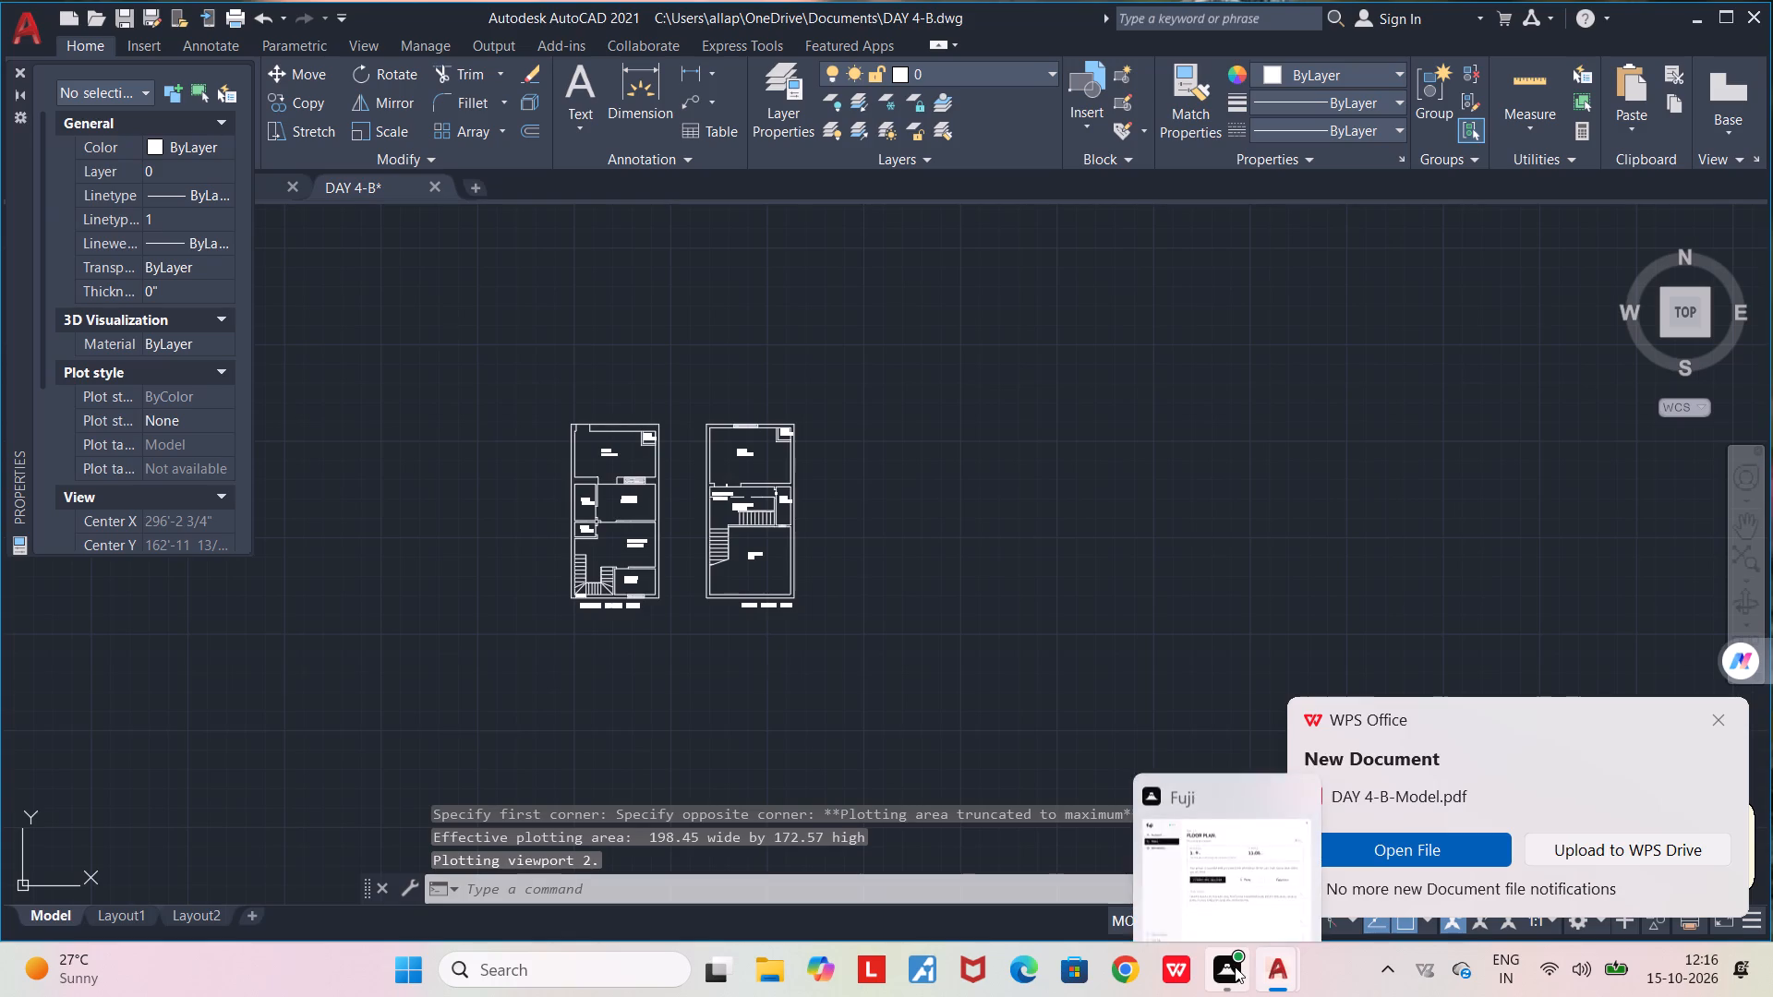